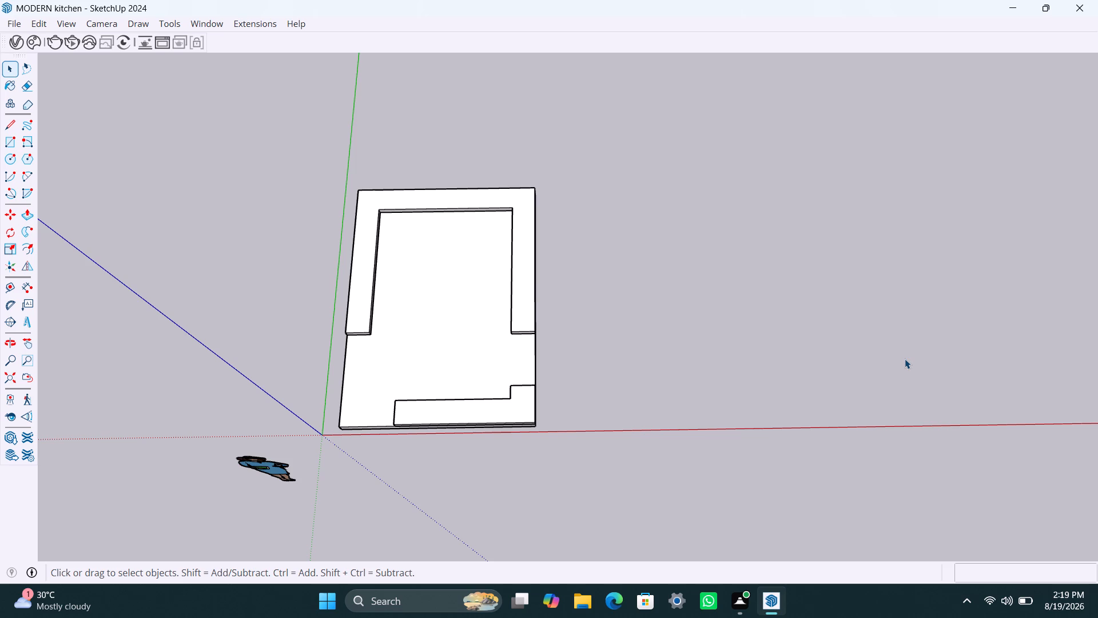
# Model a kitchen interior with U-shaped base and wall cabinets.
# Create a guide line 450 mm inward from the left outer edge of the kitchen plan.
pyautogui.scroll(-3, 478, 379)
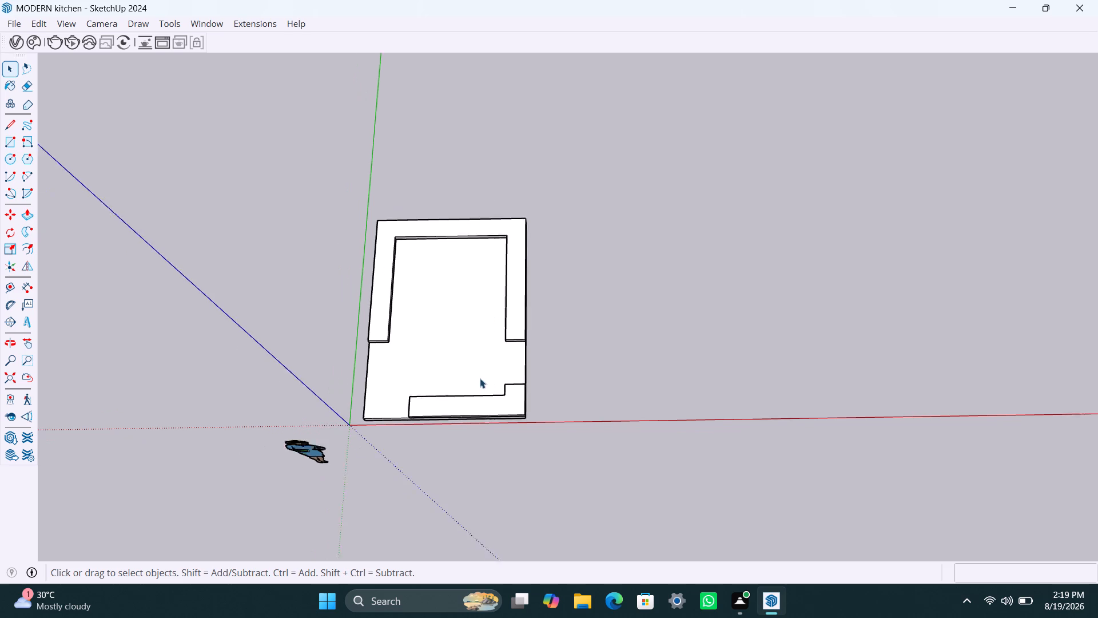
pyautogui.moveTo(496, 376); pyautogui.dragTo(640, 483, button='middle')
pyautogui.scroll(4, 599, 451)
pyautogui.moveTo(591, 425); pyautogui.dragTo(566, 514, button='middle')
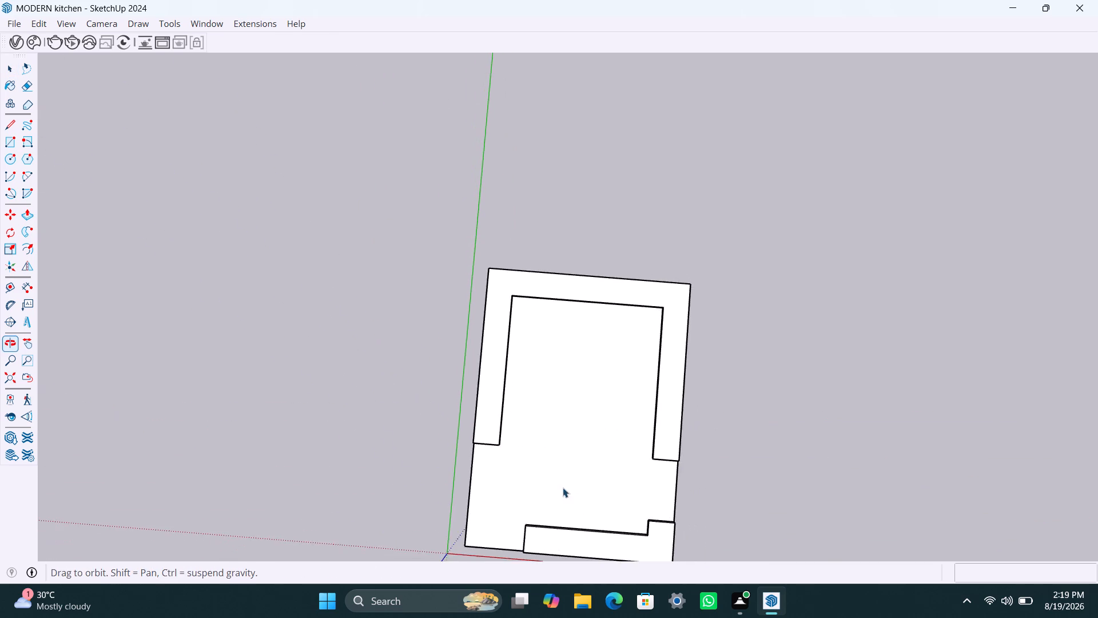
pyautogui.scroll(4, 542, 361)
pyautogui.moveTo(575, 458); pyautogui.dragTo(608, 465, button='middle')
pyautogui.scroll(3, 514, 256)
pyautogui.moveTo(552, 324); pyautogui.dragTo(538, 329, button='middle')
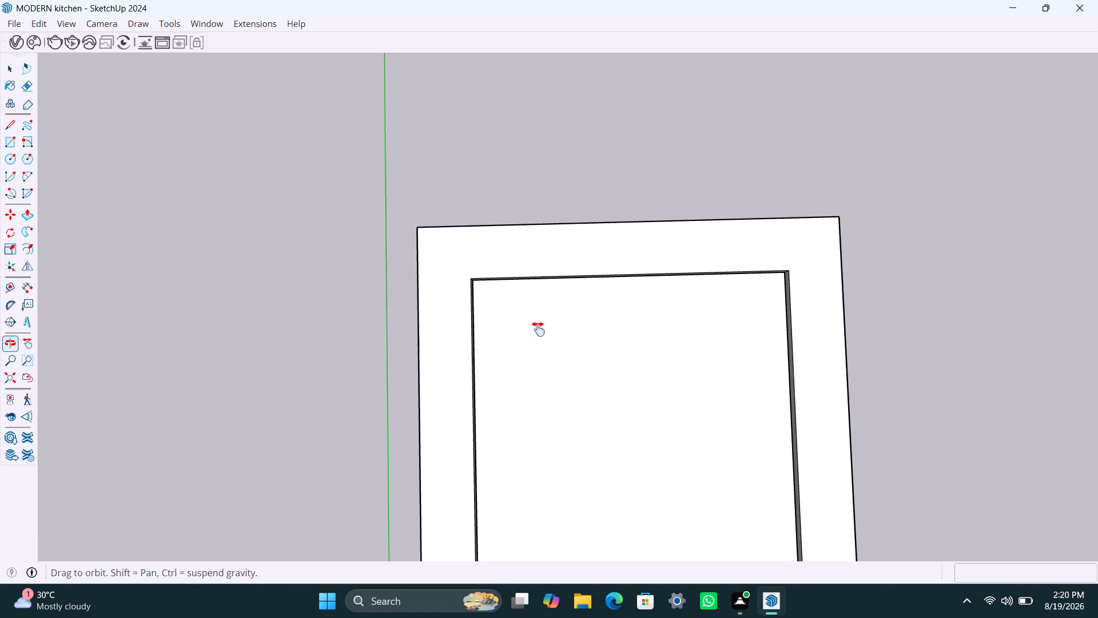
pyautogui.moveTo(538, 329); pyautogui.dragTo(536, 330, button='middle')
pyautogui.scroll(3, 502, 286)
pyautogui.middleClick(521, 334)
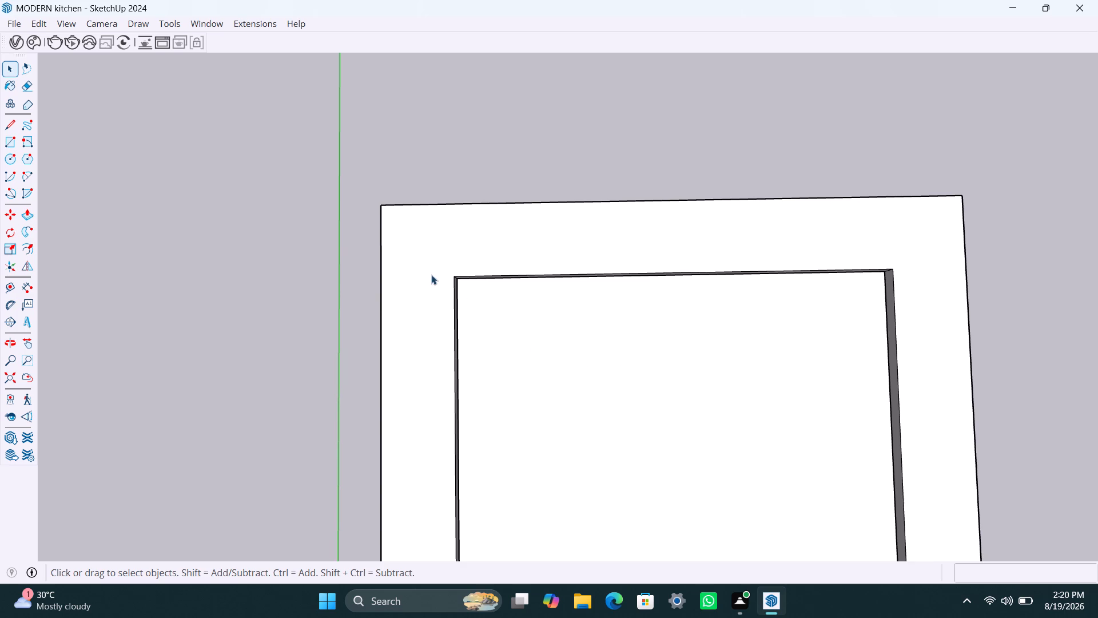
pyautogui.press('t')
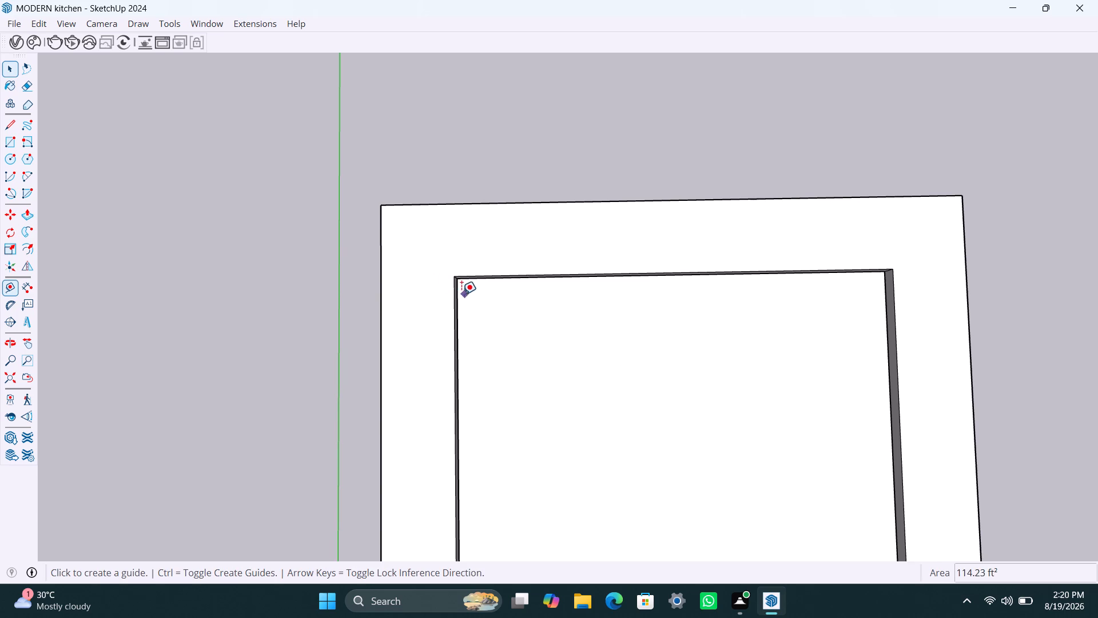
pyautogui.click(383, 266)
pyautogui.write('45')
pyautogui.write('0mm')
pyautogui.press('Return')
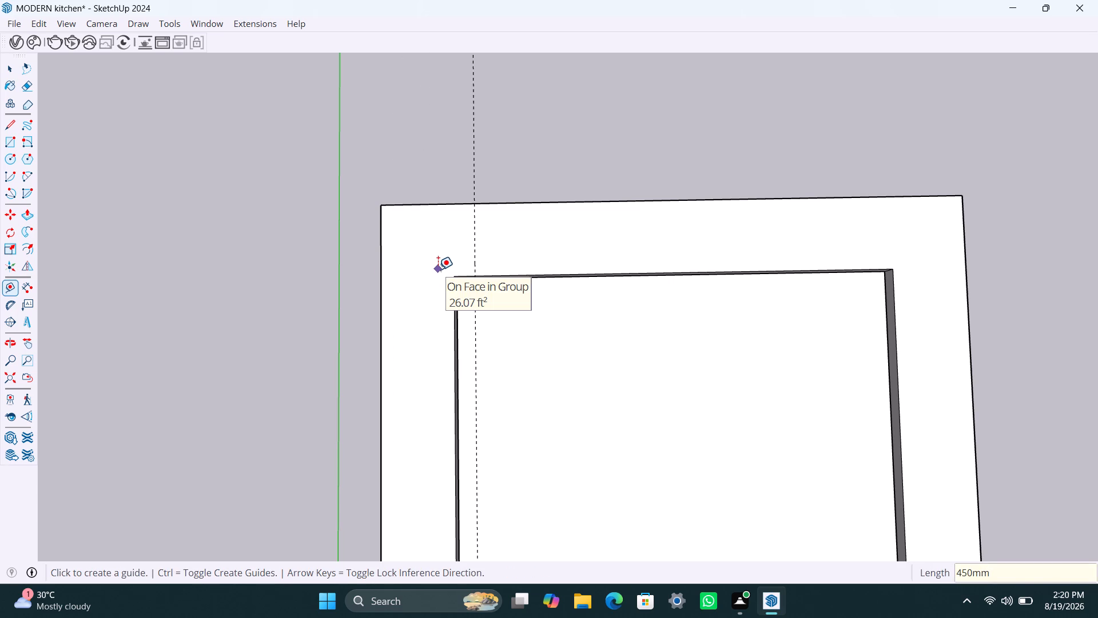
# Add a parallel guide 50 mm to the right of the 450 mm guide.
pyautogui.click(474, 232)
pyautogui.write('50,mm')
pyautogui.press('Return')
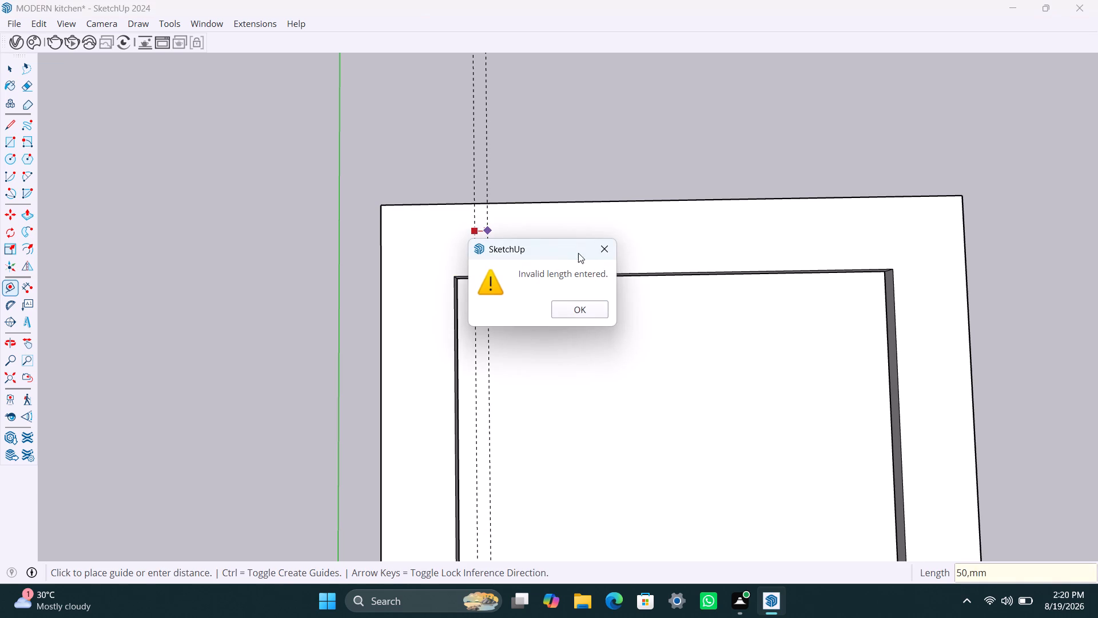
pyautogui.click(600, 250)
pyautogui.press('4')
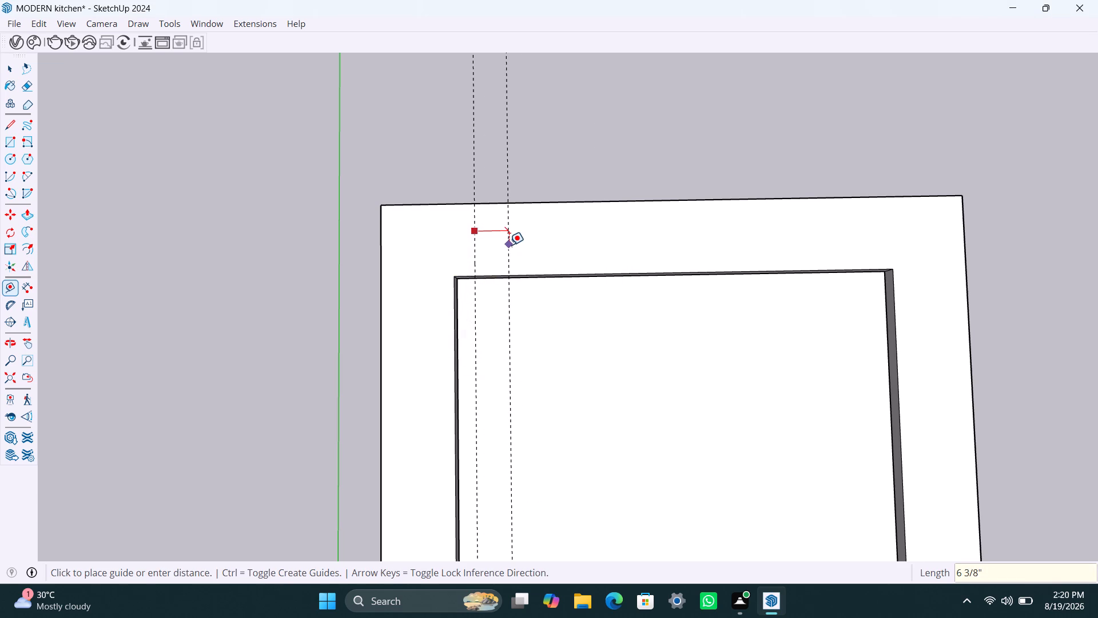
pyautogui.press('BackSpace')
pyautogui.write('50mm')
pyautogui.press('Return')
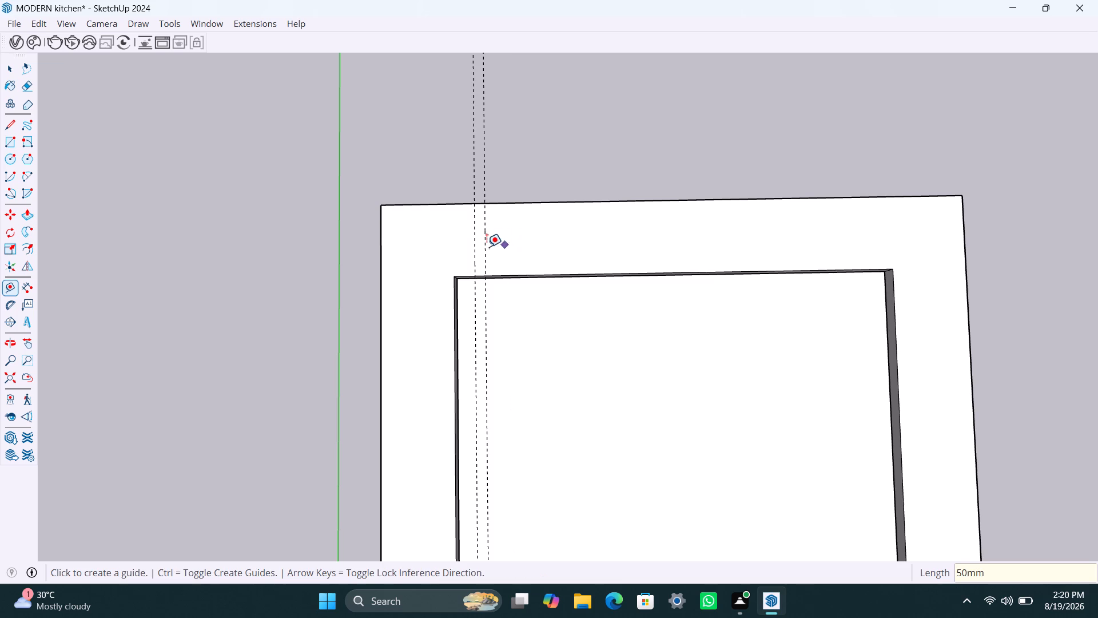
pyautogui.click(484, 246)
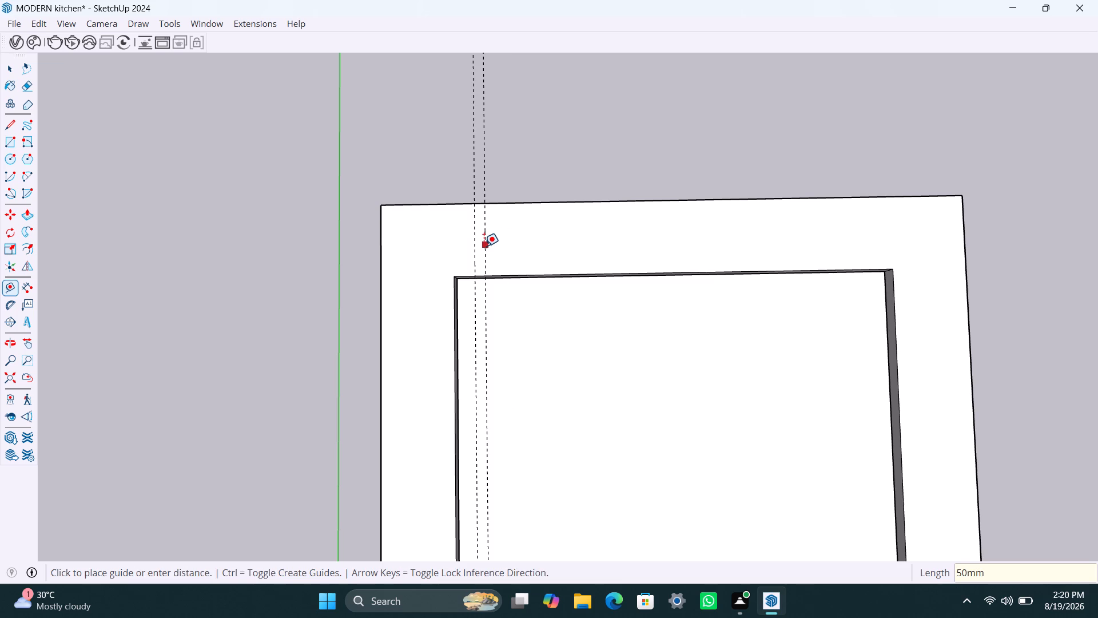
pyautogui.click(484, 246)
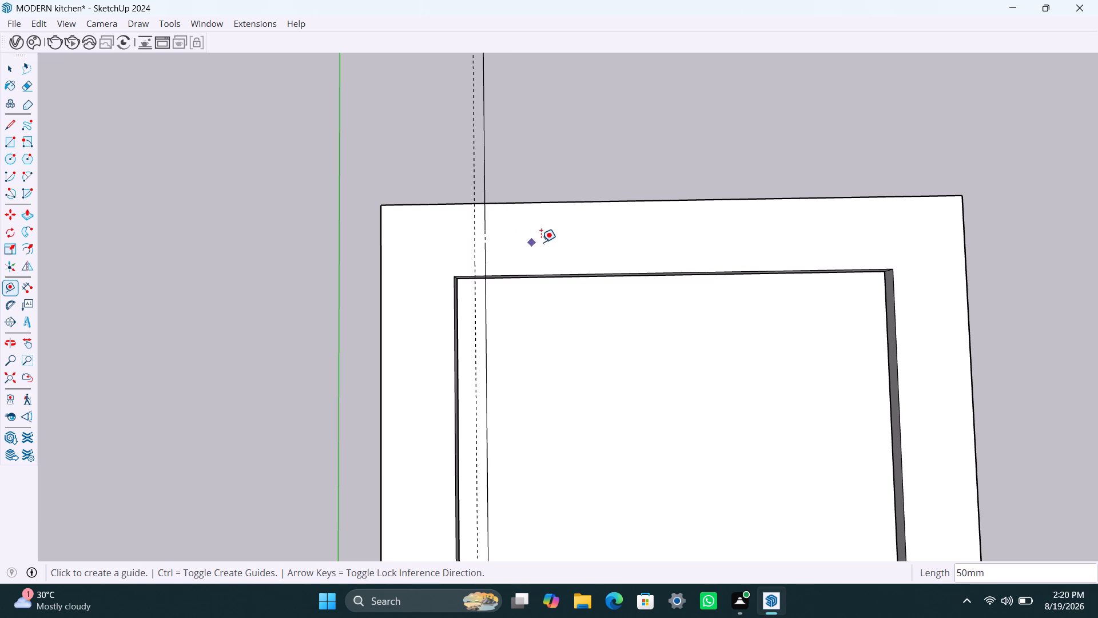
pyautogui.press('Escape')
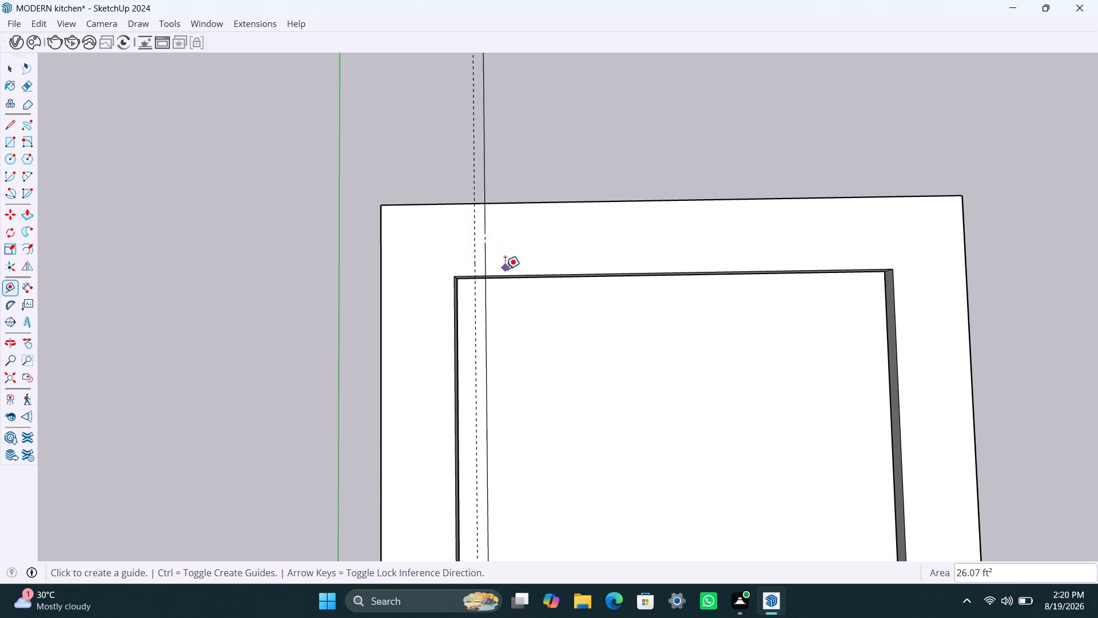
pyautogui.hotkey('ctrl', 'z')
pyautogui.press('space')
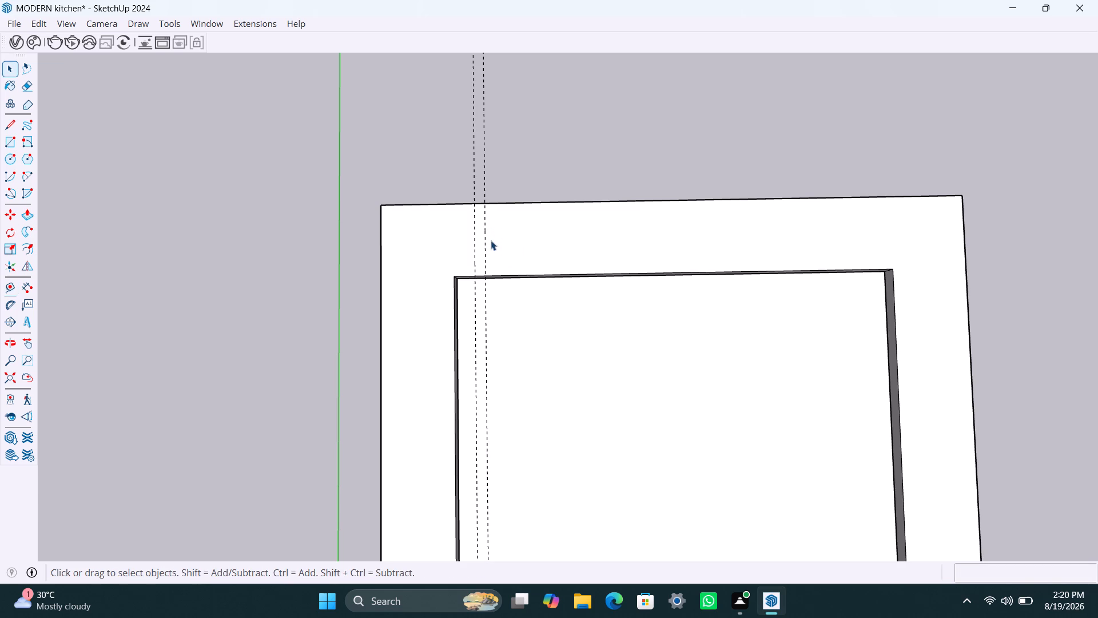
# Add two more parallel guides, 500 mm right of the last guide and 400 mm beyond that one.
pyautogui.press('t')
pyautogui.click(488, 235)
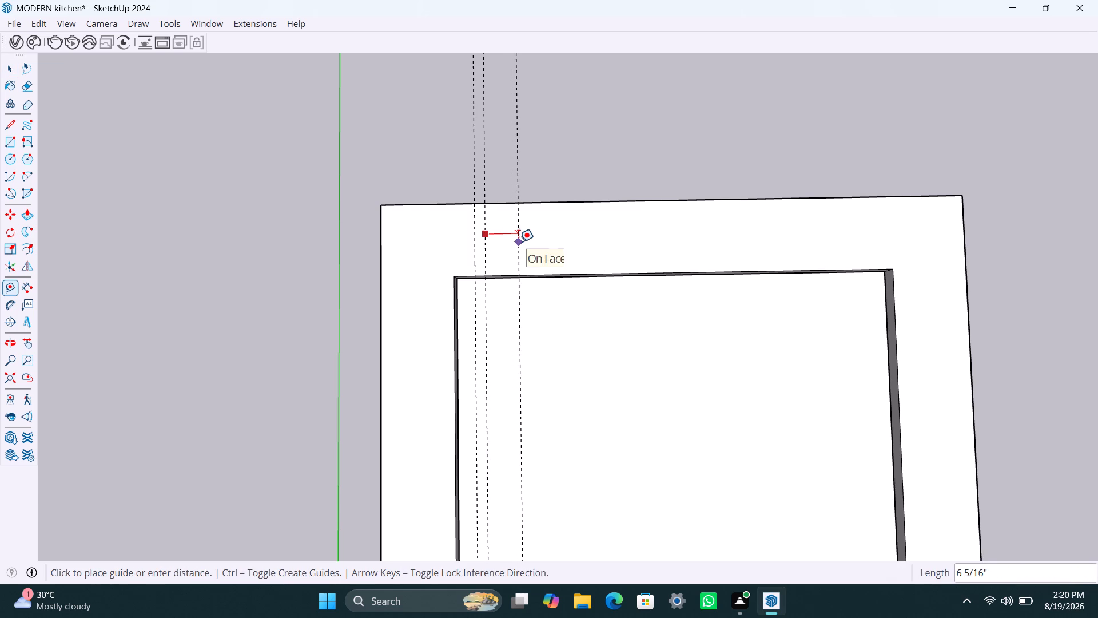
pyautogui.write('500mm')
pyautogui.press('Return')
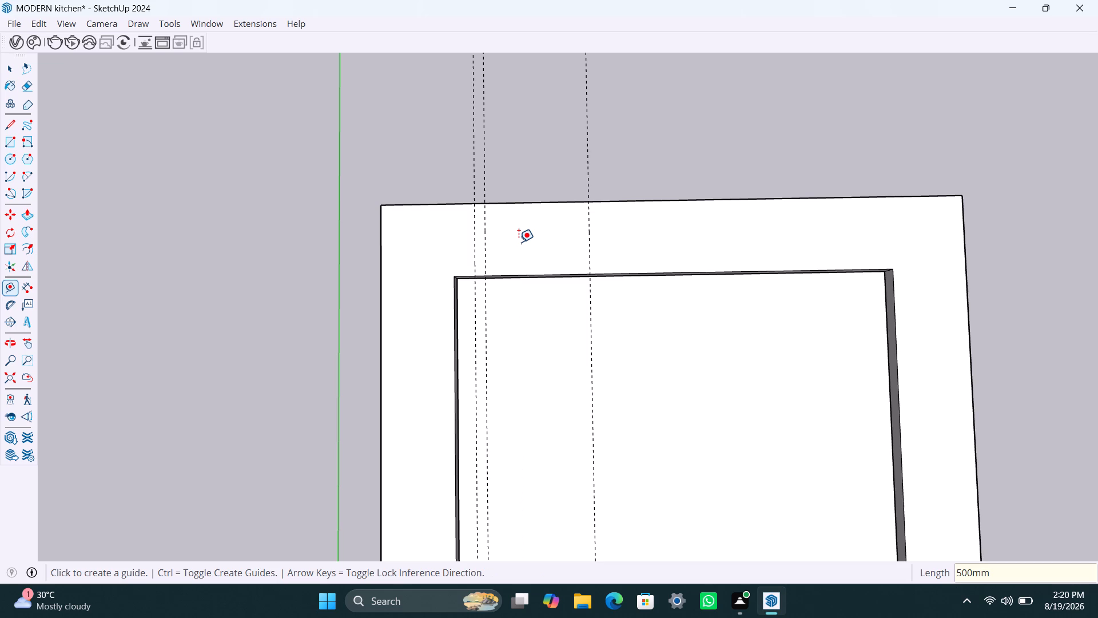
pyautogui.click(589, 233)
pyautogui.press('4')
pyautogui.write('00mm')
pyautogui.press('Return')
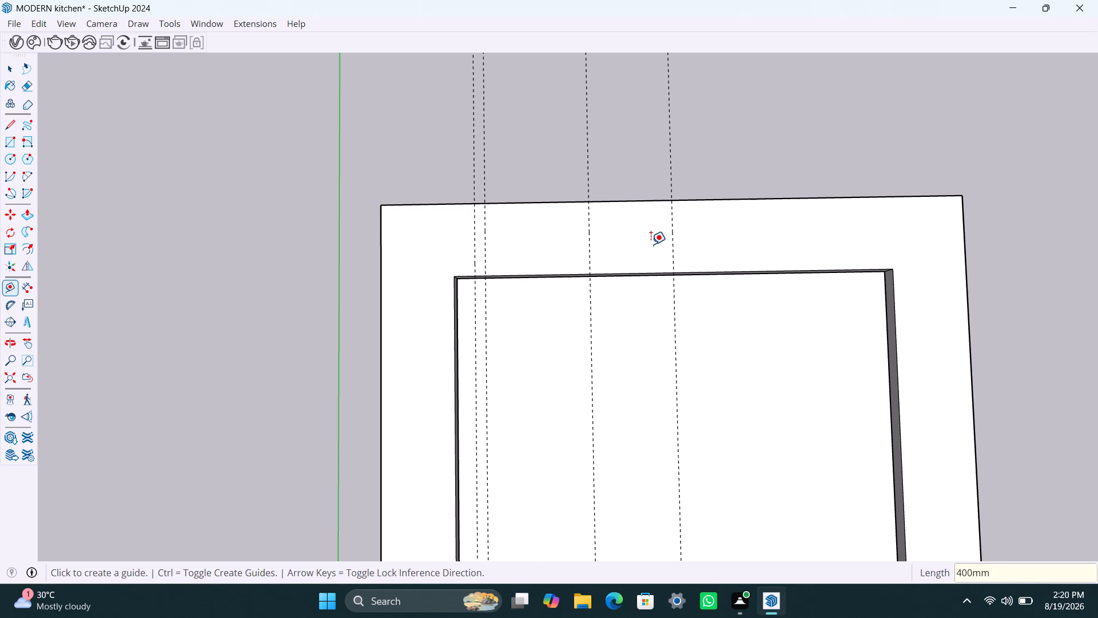
# Continue the parallel guides across the back counter at further spacings of 600 mm and 150 mm.
pyautogui.click(673, 236)
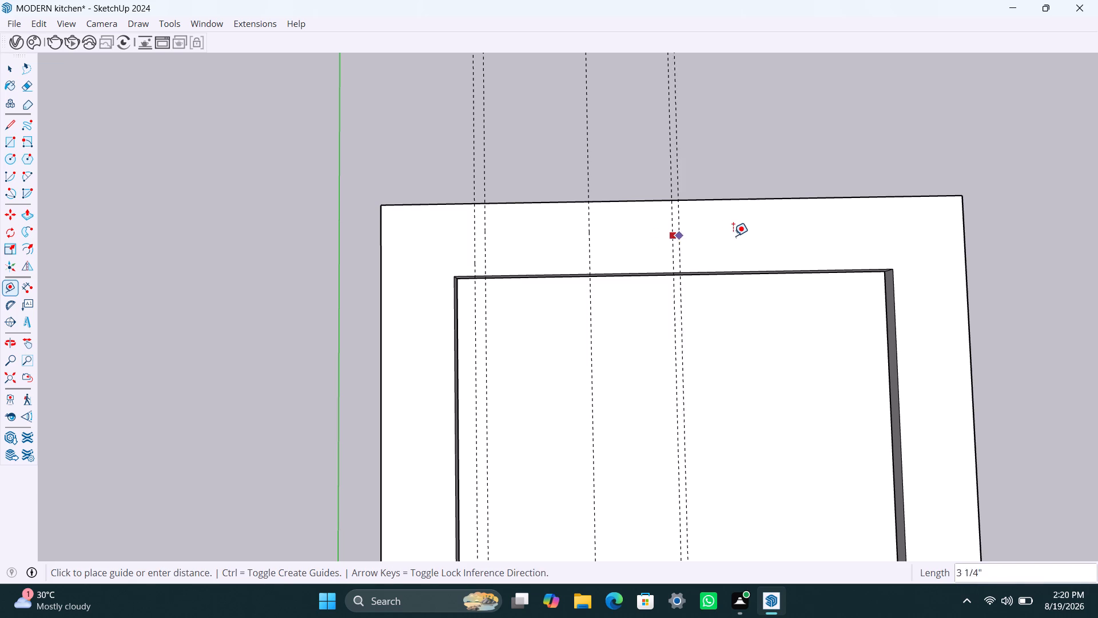
pyautogui.write('600mm')
pyautogui.press('Return')
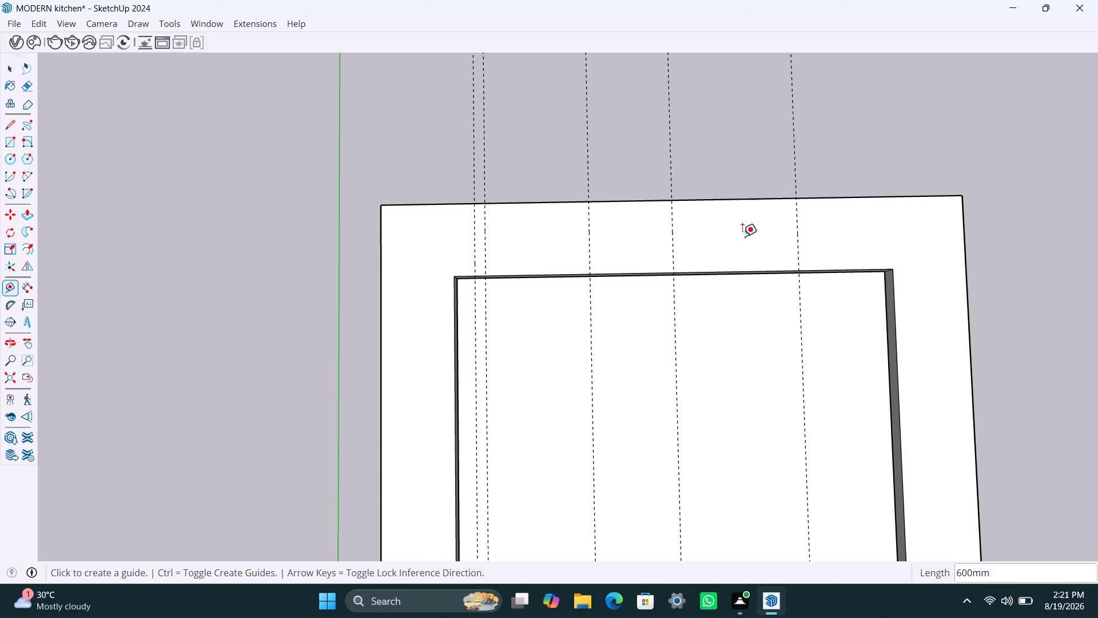
pyautogui.click(799, 237)
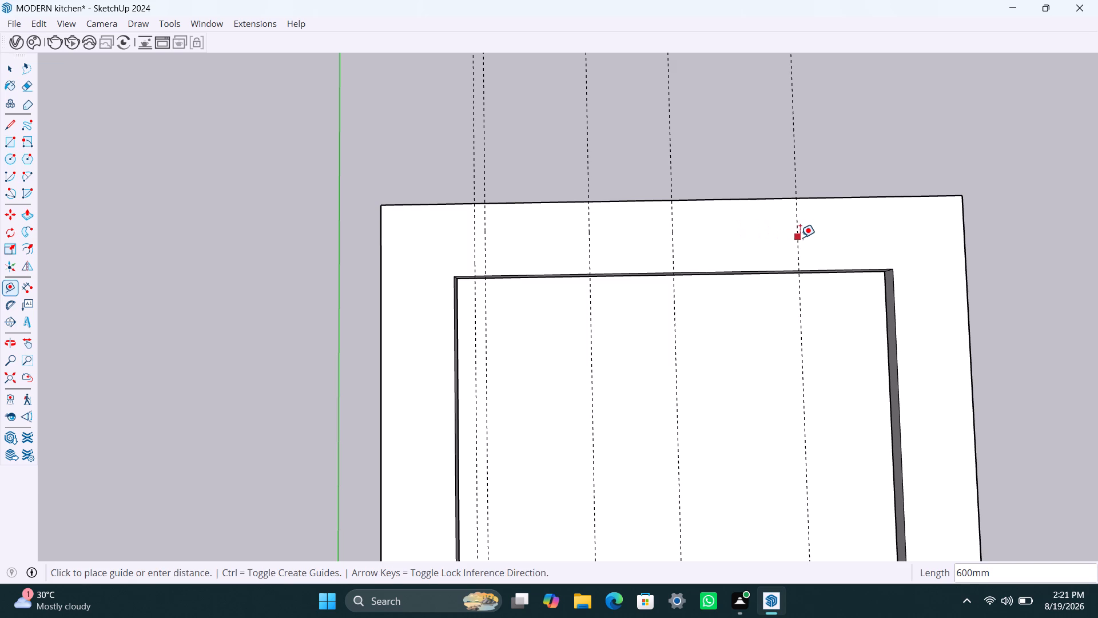
pyautogui.write('150mm')
pyautogui.press('Return')
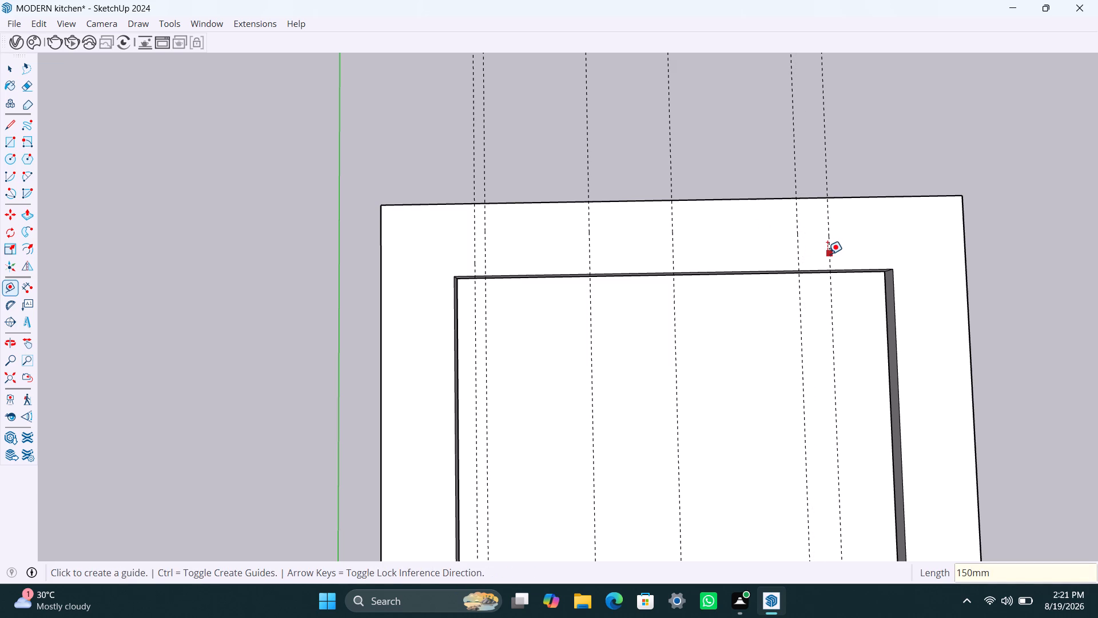
# Add the last two parallel guides toward the plan's right edge, spaced 50 mm and 600 mm further on.
pyautogui.click(828, 254)
pyautogui.write('50mm')
pyautogui.press('Return')
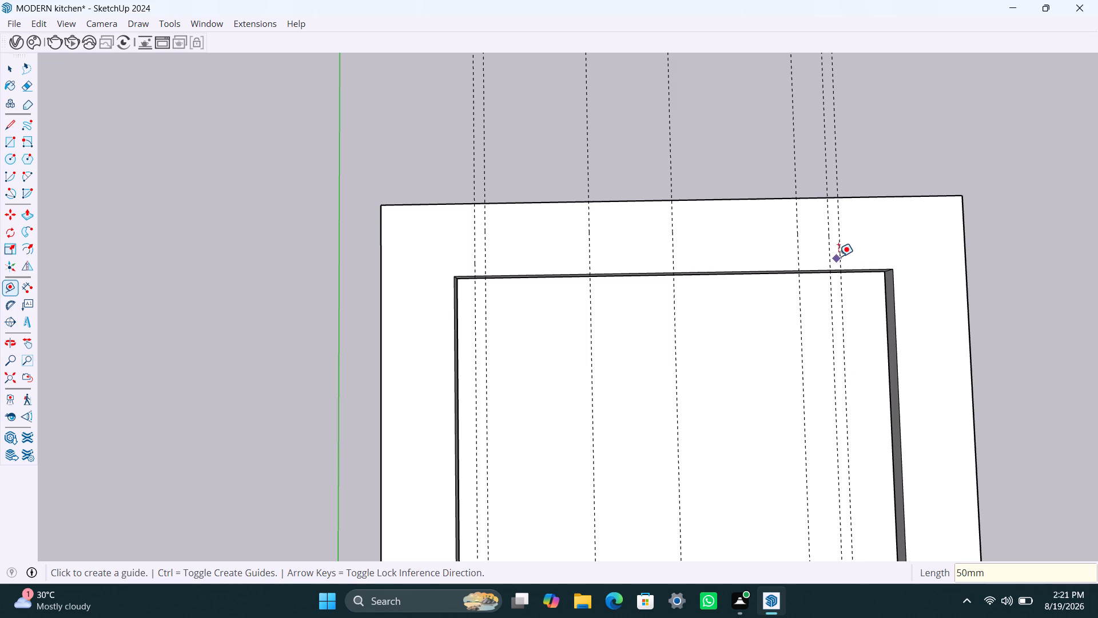
pyautogui.click(839, 256)
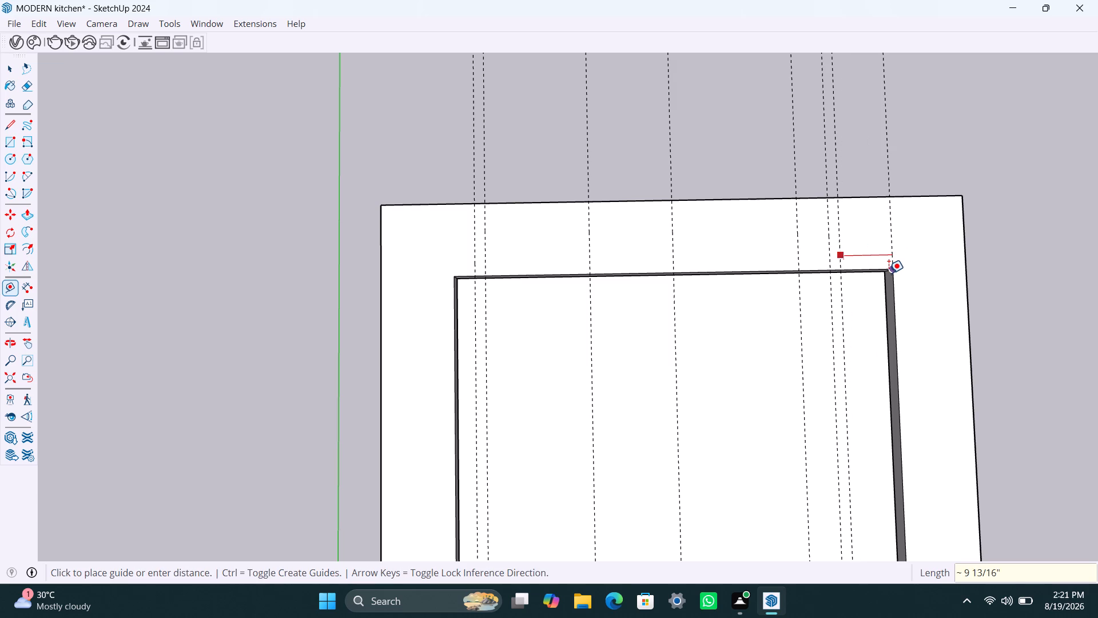
pyautogui.write('600mm')
pyautogui.press('Return')
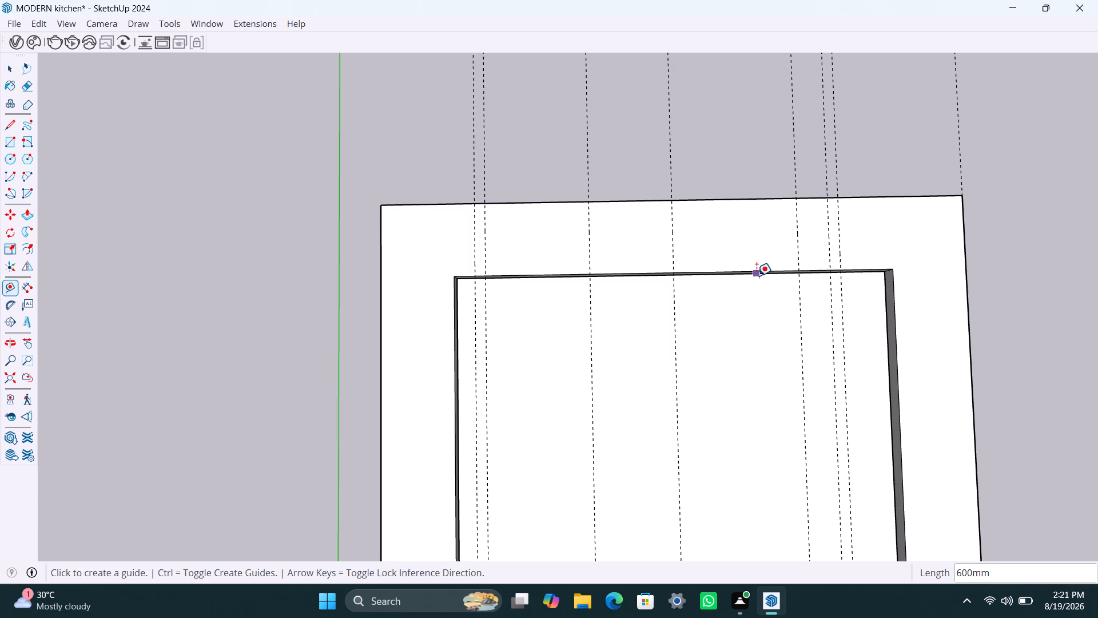
# Create a guide 600 mm inward from the back outer edge, crossing the other guides.
pyautogui.click(722, 197)
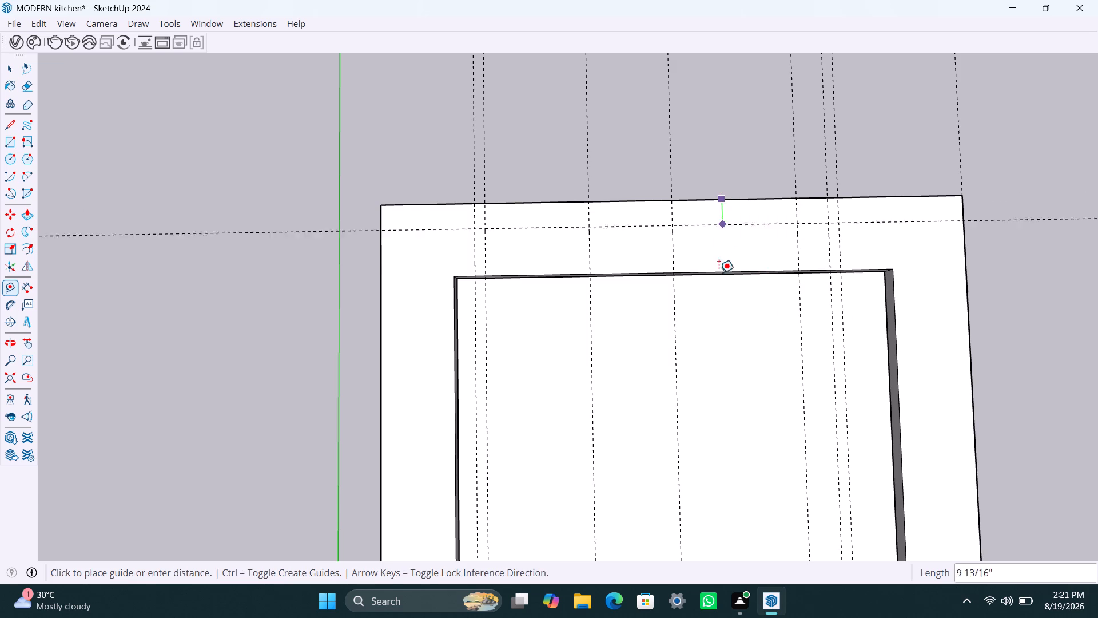
pyautogui.write('600mm')
pyautogui.press('Return')
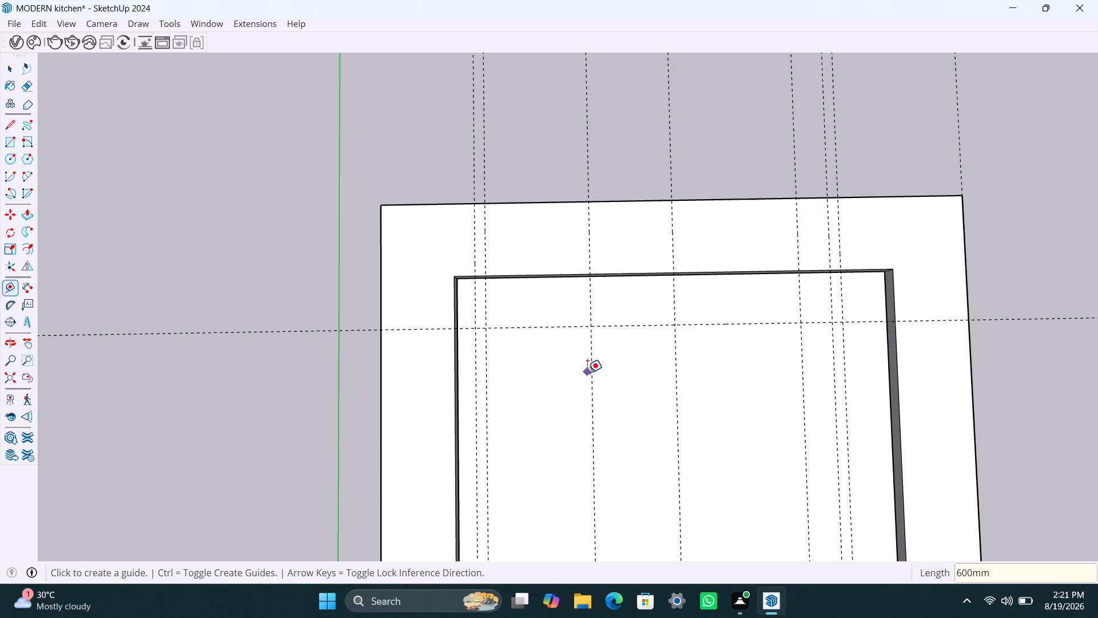
pyautogui.press('space')
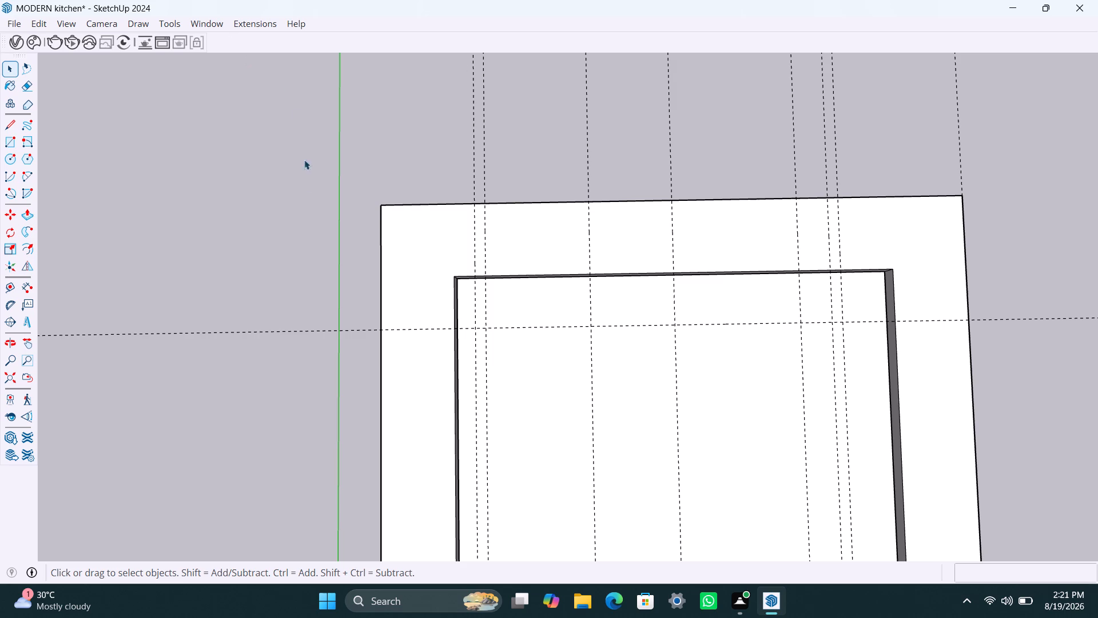
# Draw a rectangle from the plan's back-left corner to the crossing of the 450 mm and 600 mm guides and make it a group.
pyautogui.press('r')
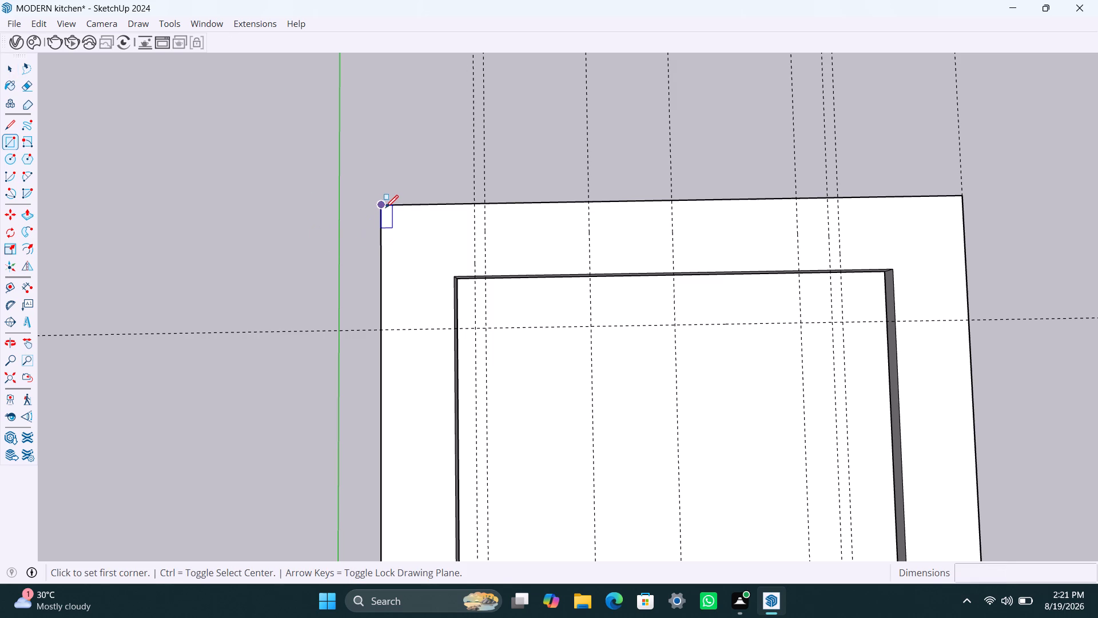
pyautogui.click(385, 208)
pyautogui.click(474, 326)
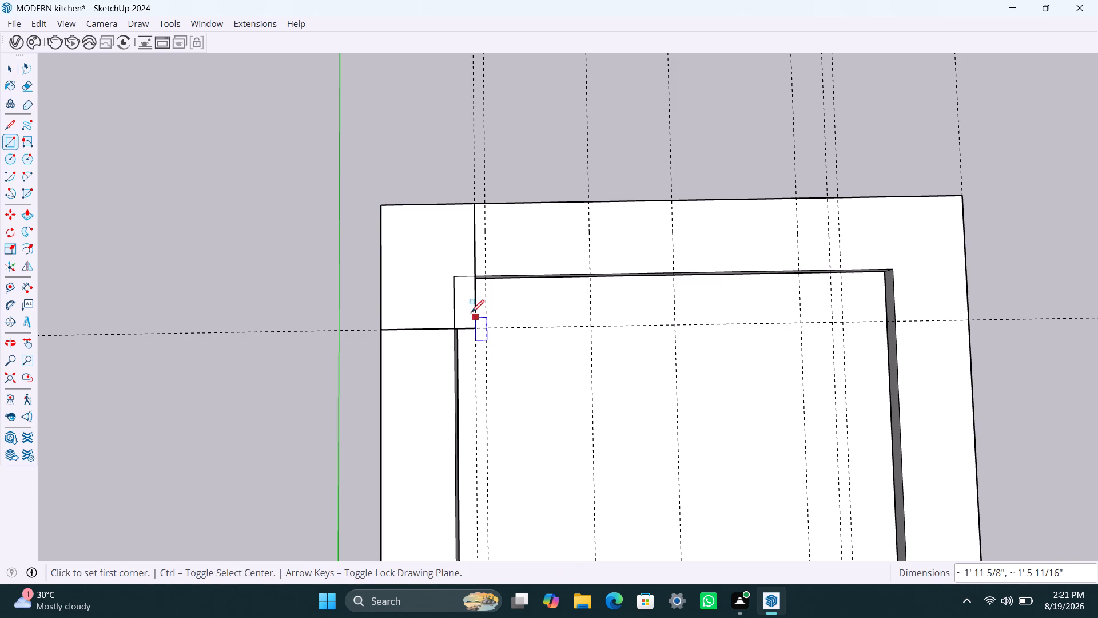
pyautogui.press('space')
pyautogui.doubleClick(462, 292)
pyautogui.rightClick(460, 292)
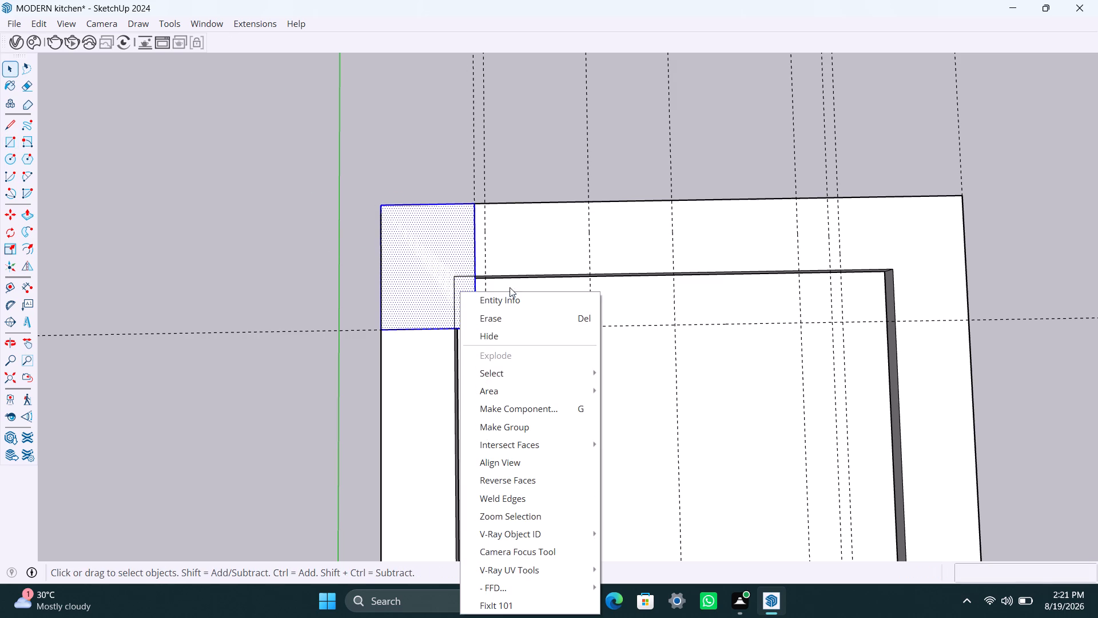
pyautogui.click(512, 426)
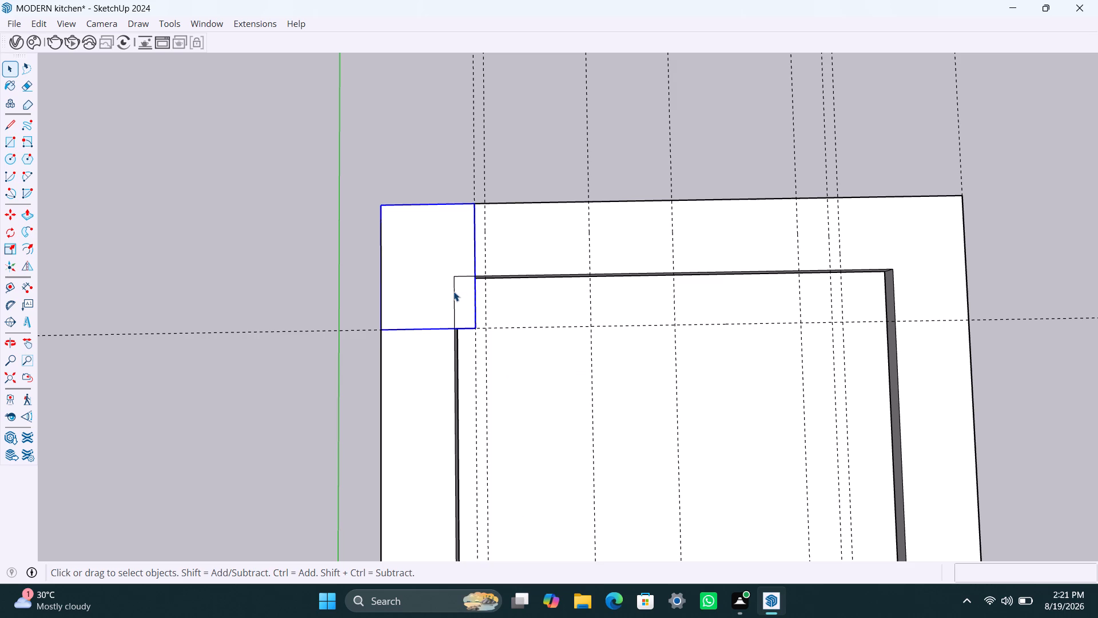
# Inside the corner group, extrude the rectangle upward 720 mm with Push/Pull and exit the group.
pyautogui.tripleClick(453, 291)
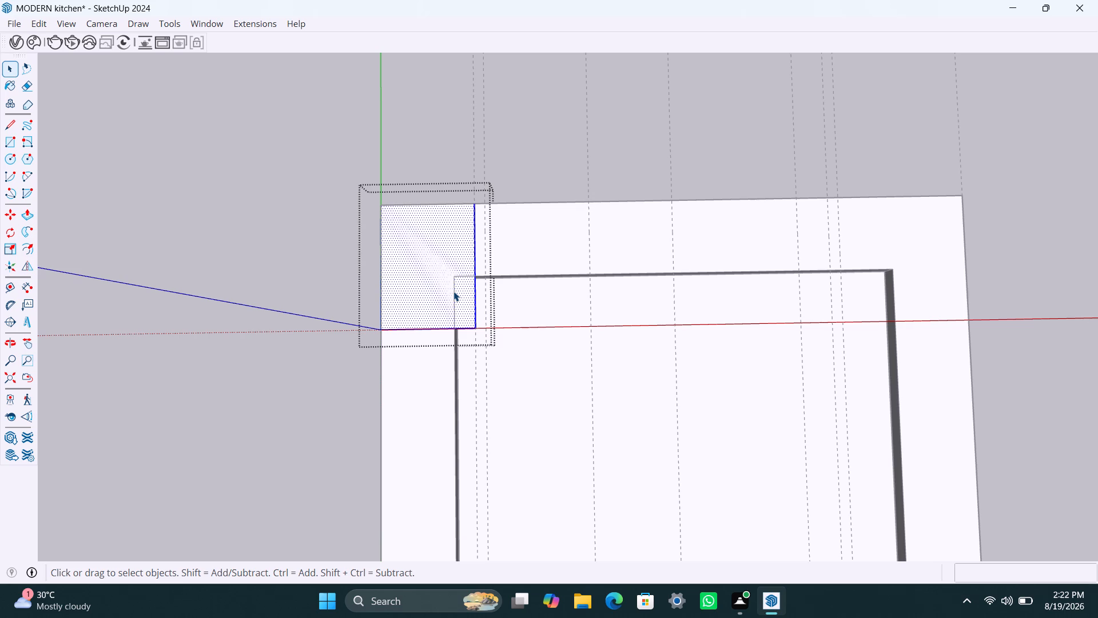
pyautogui.click(453, 291)
pyautogui.press('p')
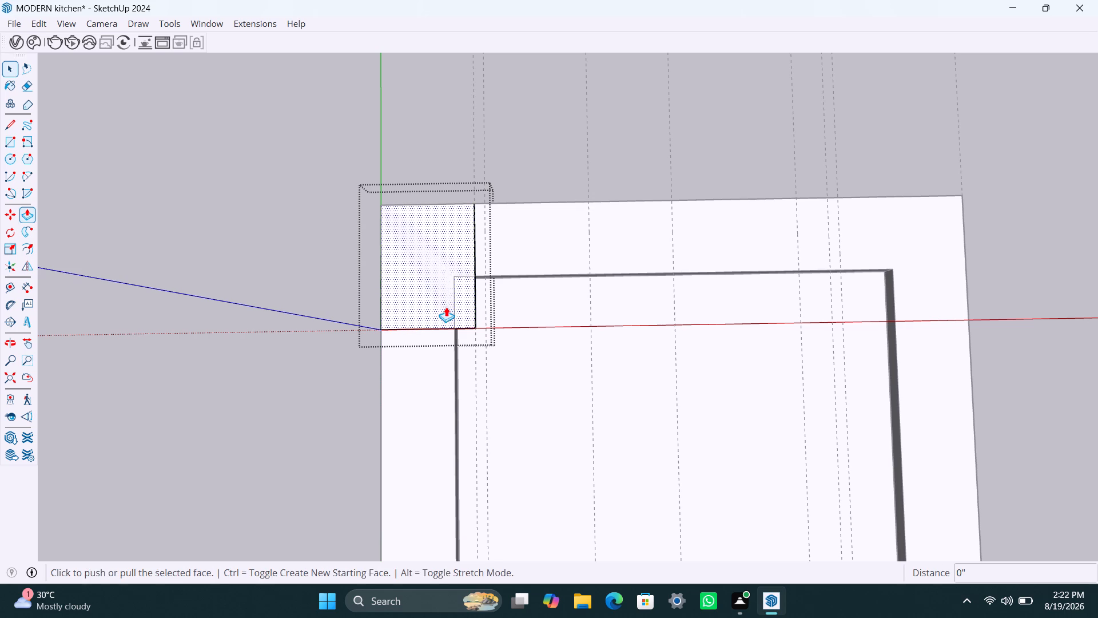
pyautogui.click(446, 307)
pyautogui.press('7')
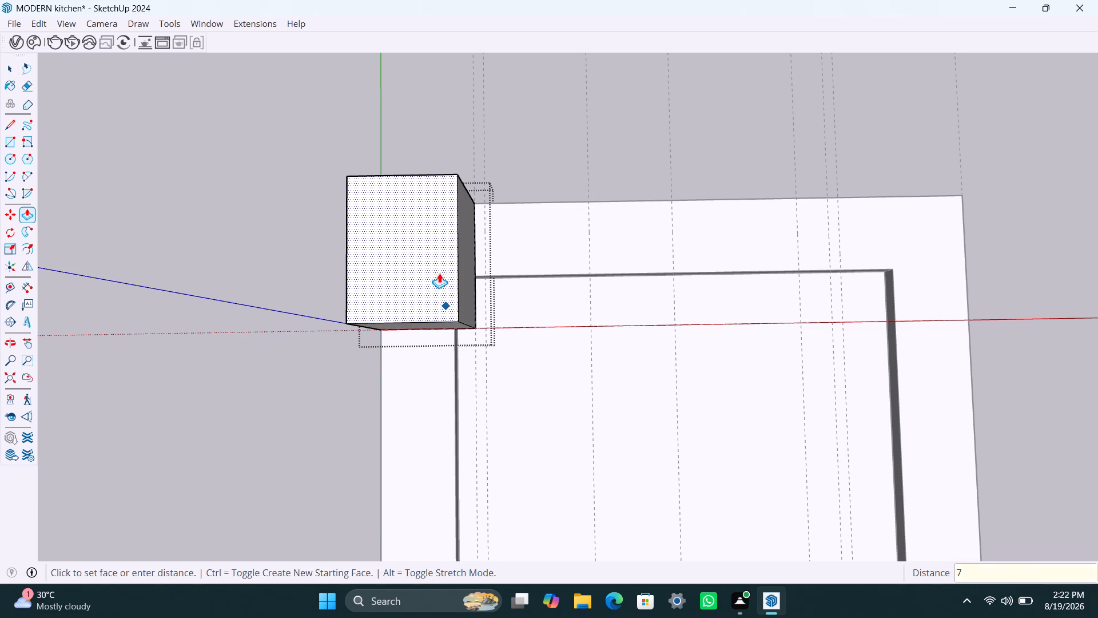
pyautogui.write('20mm')
pyautogui.press('Return')
pyautogui.press('space')
pyautogui.click(541, 149)
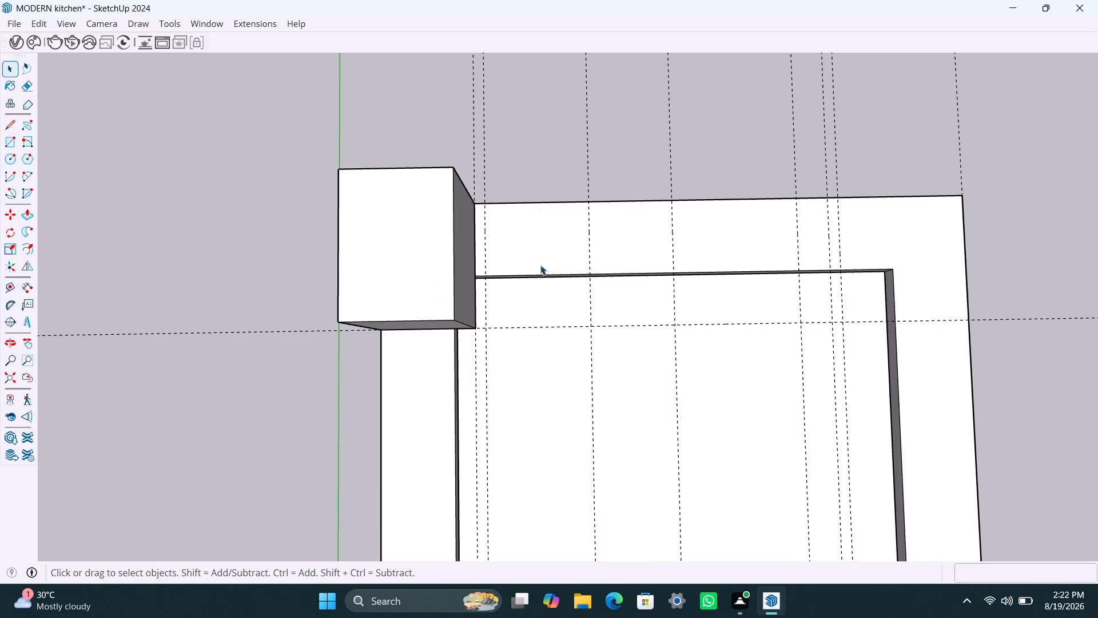
# Draw a rectangle about 1' 6 5/8" by 1' 11 5/8" along the back edge, between the next two guides beyond the corner box's gap.
pyautogui.scroll(-2, 453, 322)
pyautogui.moveTo(438, 332); pyautogui.dragTo(418, 296, button='middle')
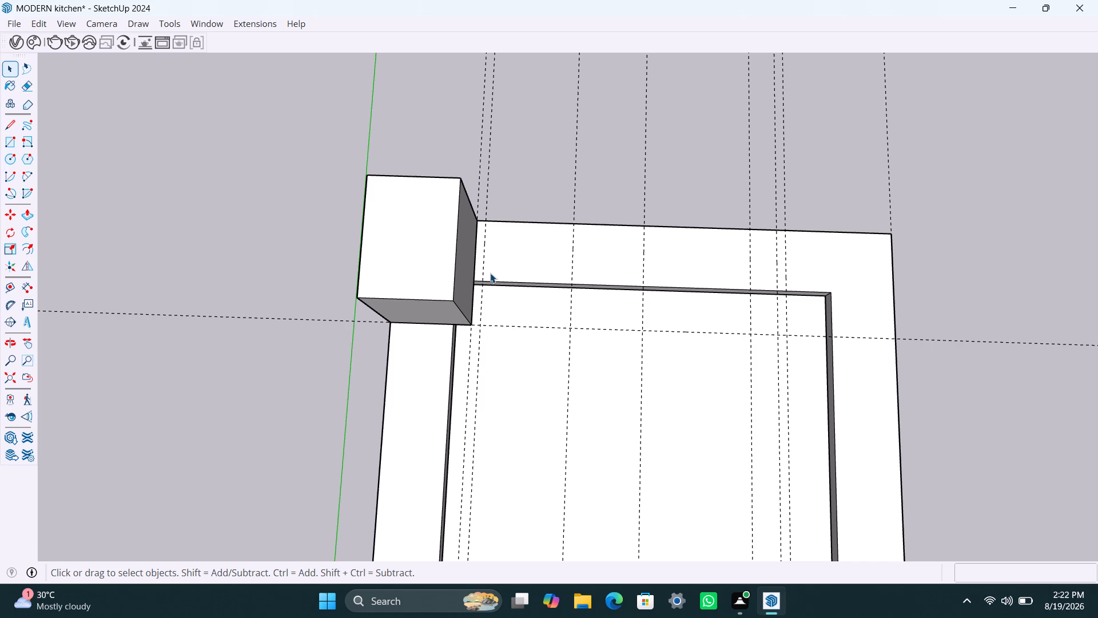
pyautogui.press('r')
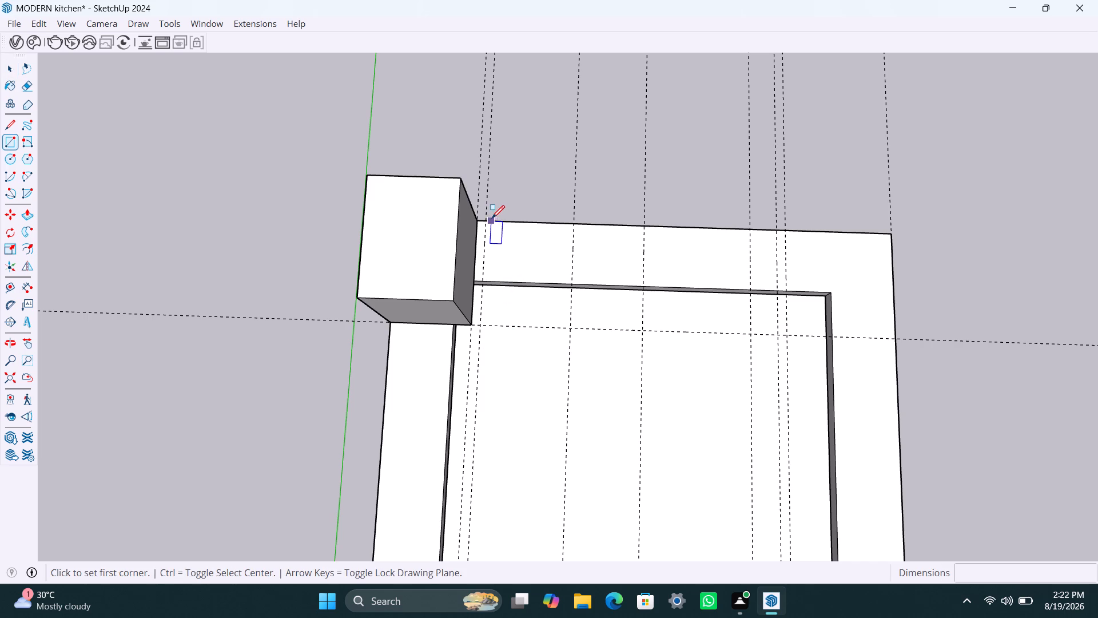
pyautogui.click(486, 218)
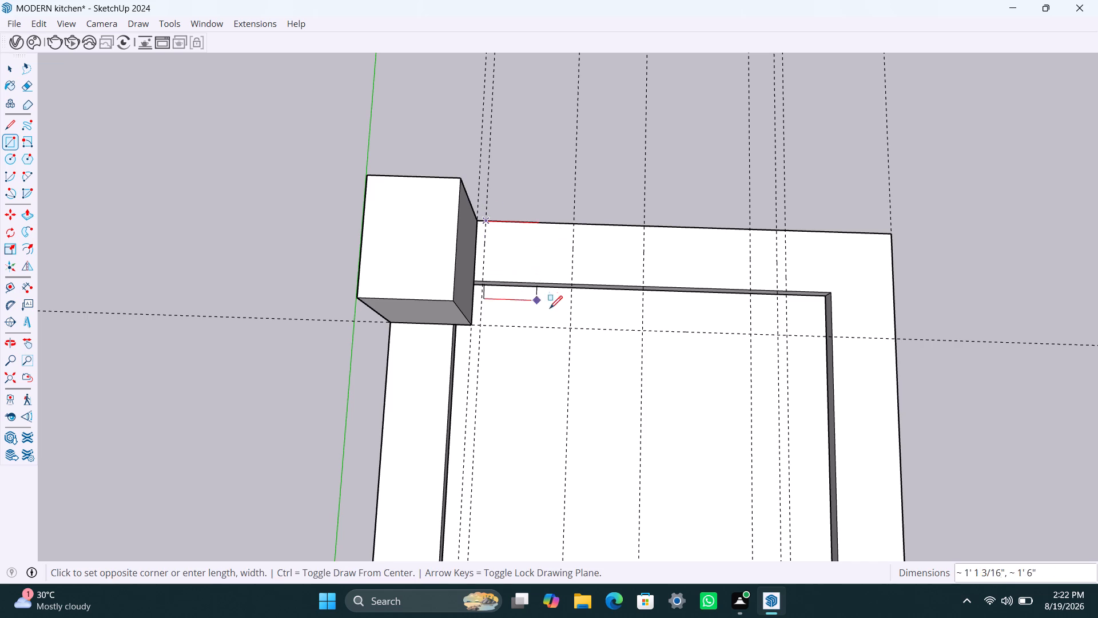
pyautogui.click(567, 330)
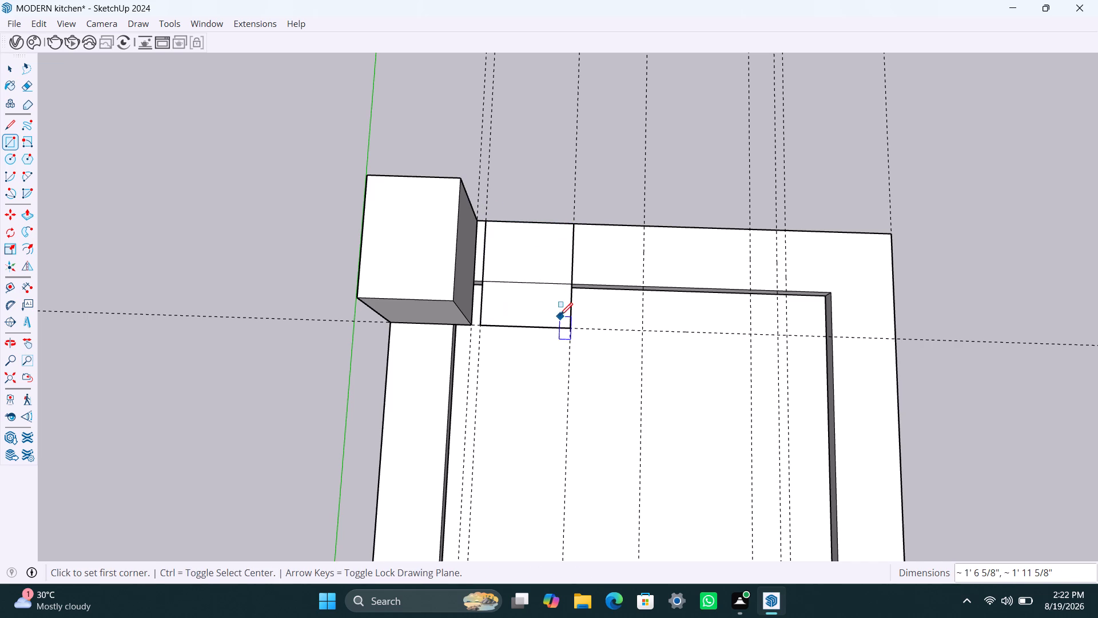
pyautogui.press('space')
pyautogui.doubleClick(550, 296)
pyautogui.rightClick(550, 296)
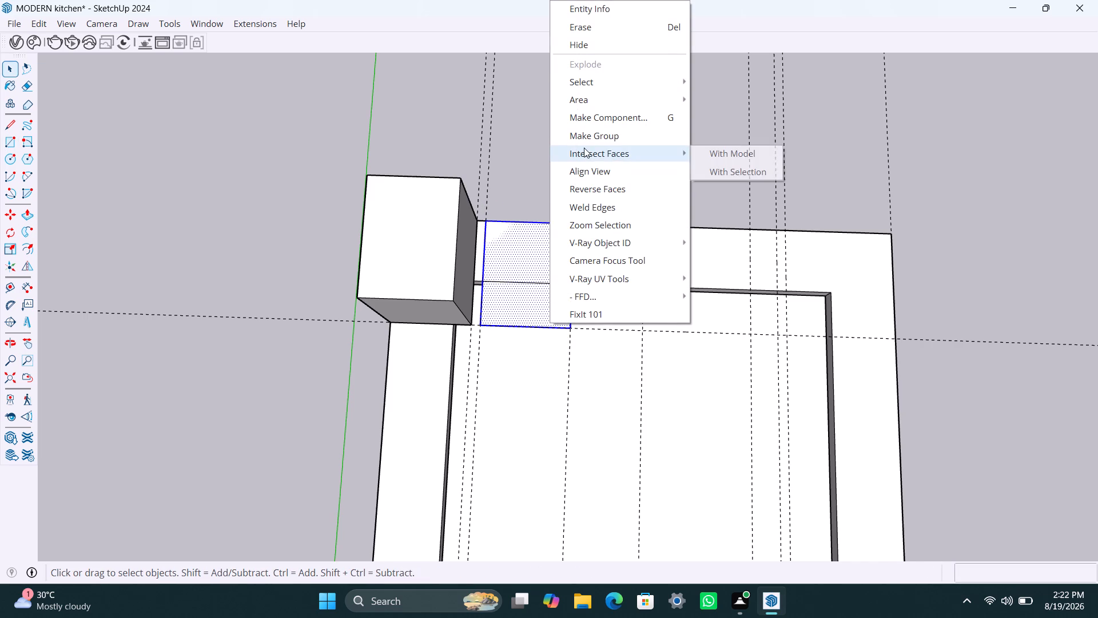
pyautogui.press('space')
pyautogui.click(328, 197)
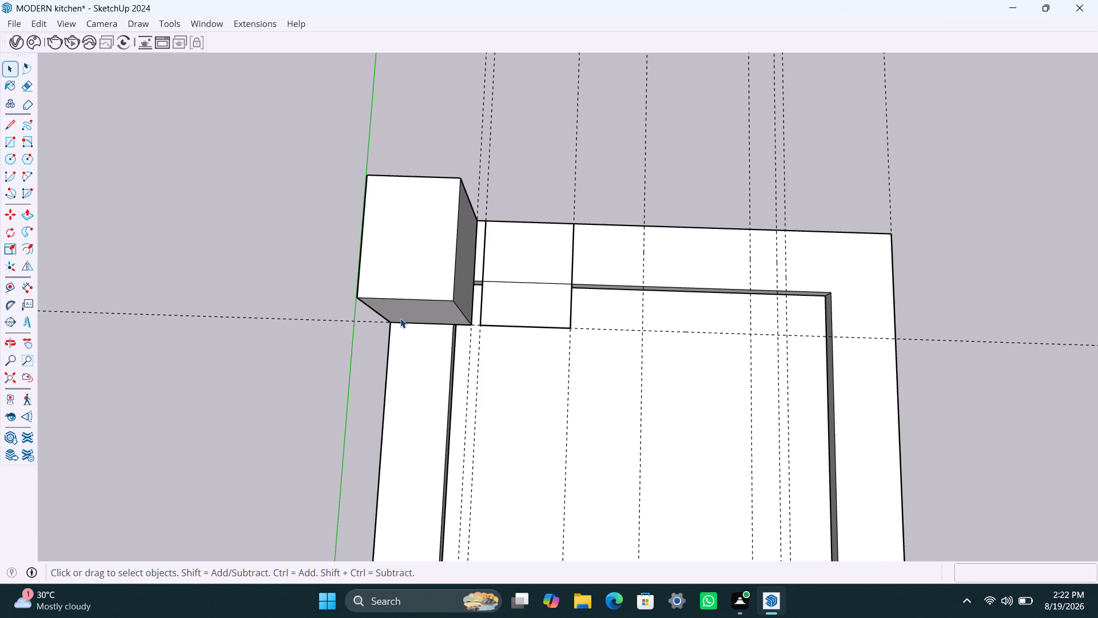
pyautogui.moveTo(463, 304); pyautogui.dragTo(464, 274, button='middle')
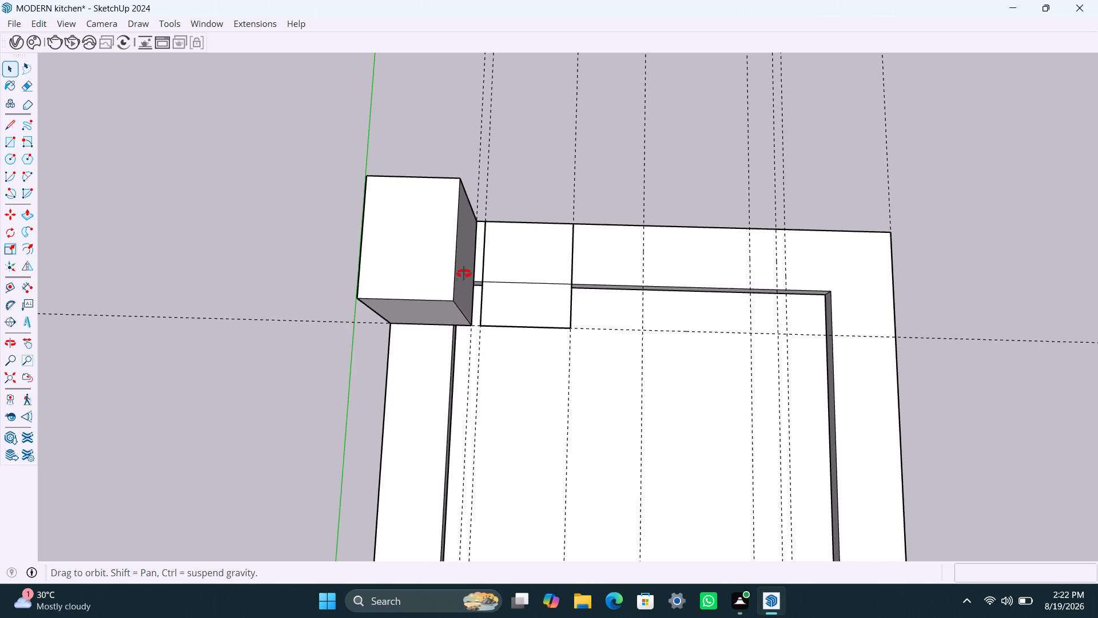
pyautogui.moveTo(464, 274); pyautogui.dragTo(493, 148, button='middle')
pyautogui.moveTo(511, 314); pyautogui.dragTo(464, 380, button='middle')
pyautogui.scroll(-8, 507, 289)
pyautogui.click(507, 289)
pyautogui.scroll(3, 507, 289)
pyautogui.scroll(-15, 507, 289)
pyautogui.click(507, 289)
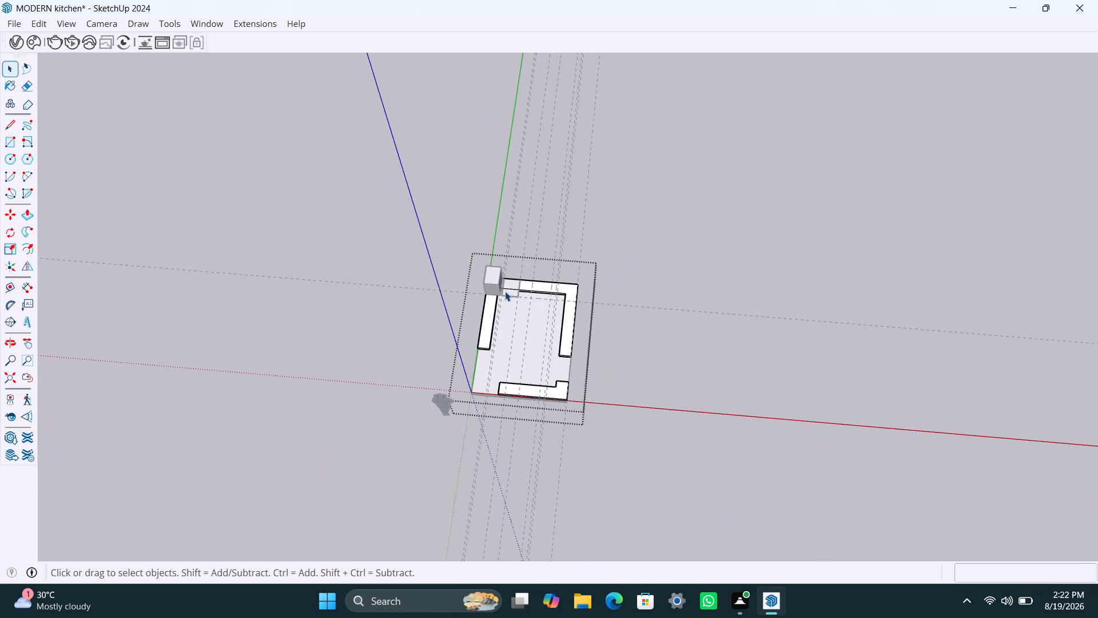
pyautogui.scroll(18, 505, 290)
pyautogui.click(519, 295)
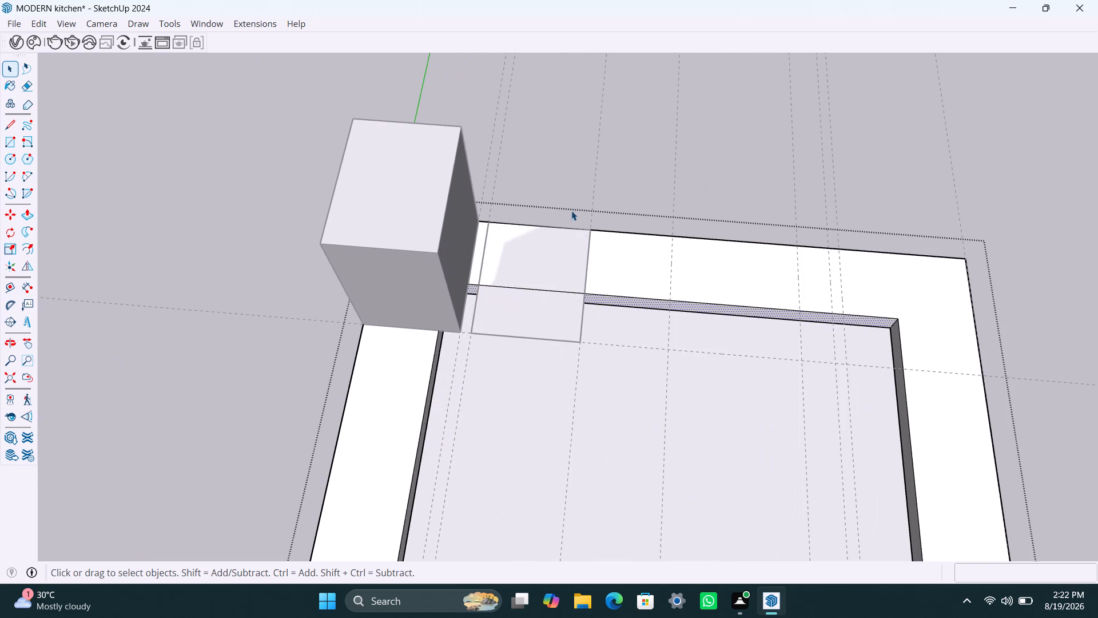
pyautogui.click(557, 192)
# Select the new rectangle beside the corner box with its edges and make it a group.
pyautogui.click(556, 267)
pyautogui.click(555, 267)
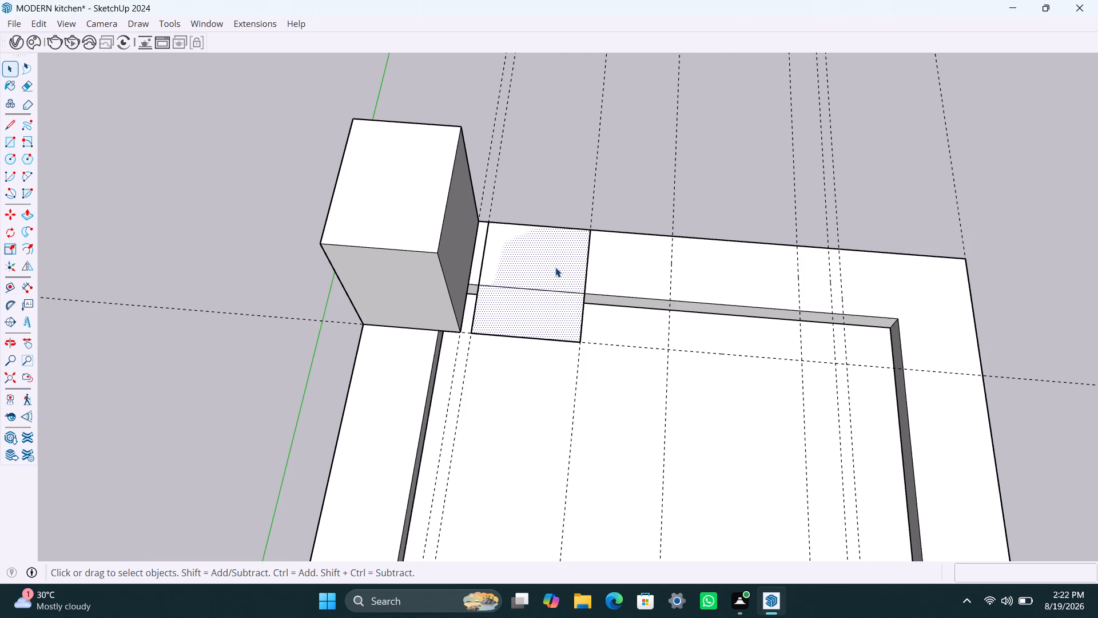
pyautogui.doubleClick(555, 267)
pyautogui.rightClick(555, 267)
pyautogui.click(600, 397)
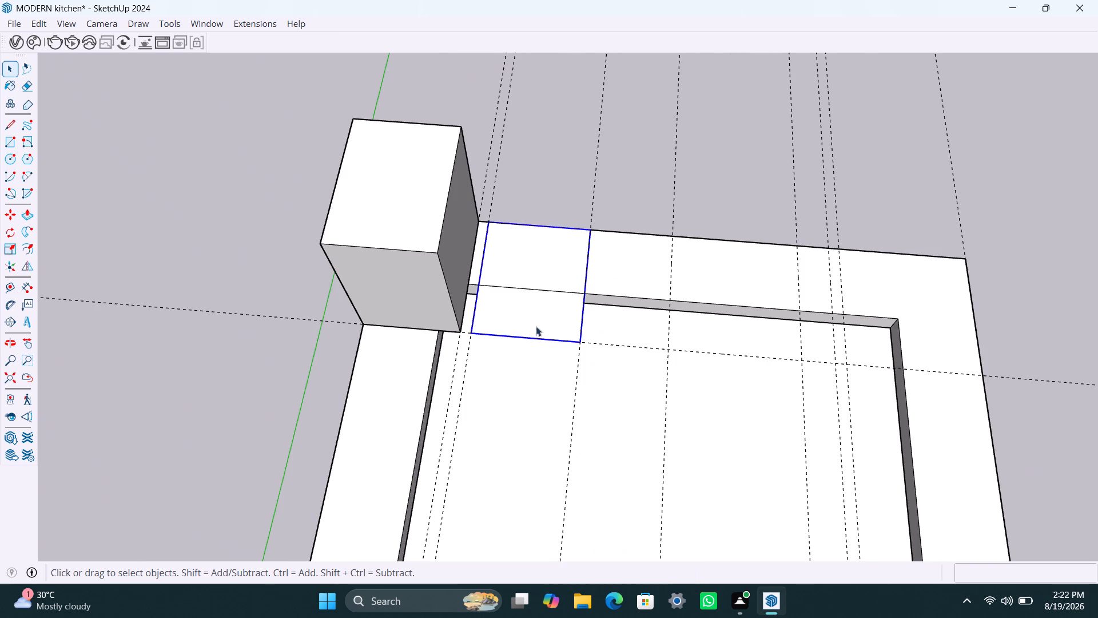
# Inside the second group, extrude the rectangle upward about 2' 4 3/8" to the corner box's height and exit the group.
pyautogui.tripleClick(535, 316)
pyautogui.press('p')
pyautogui.click(535, 315)
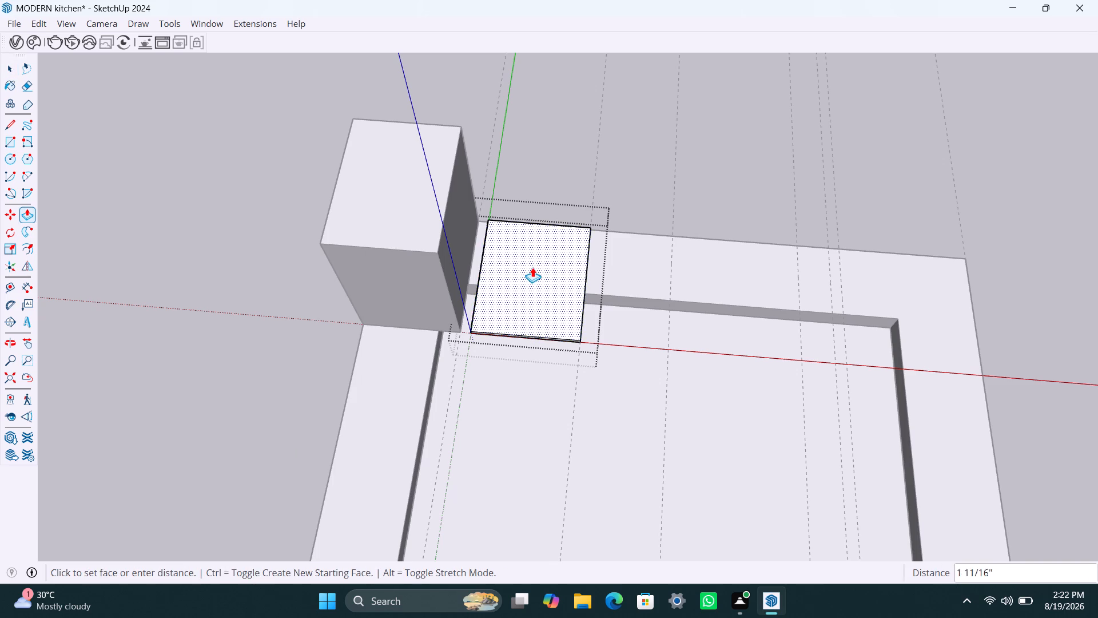
pyautogui.click(419, 244)
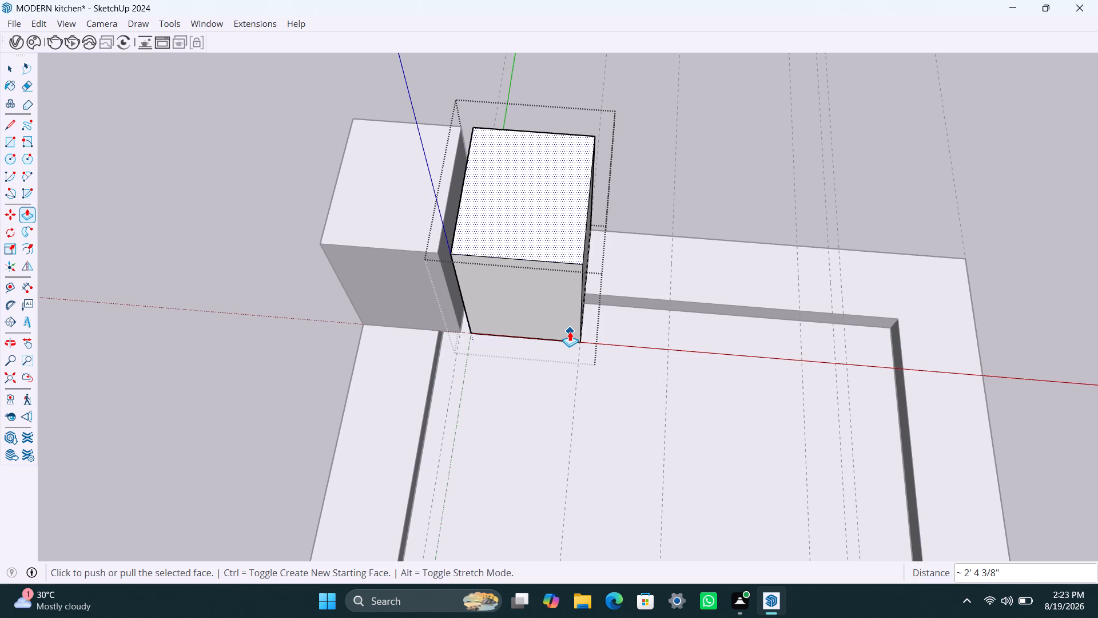
pyautogui.press('Escape')
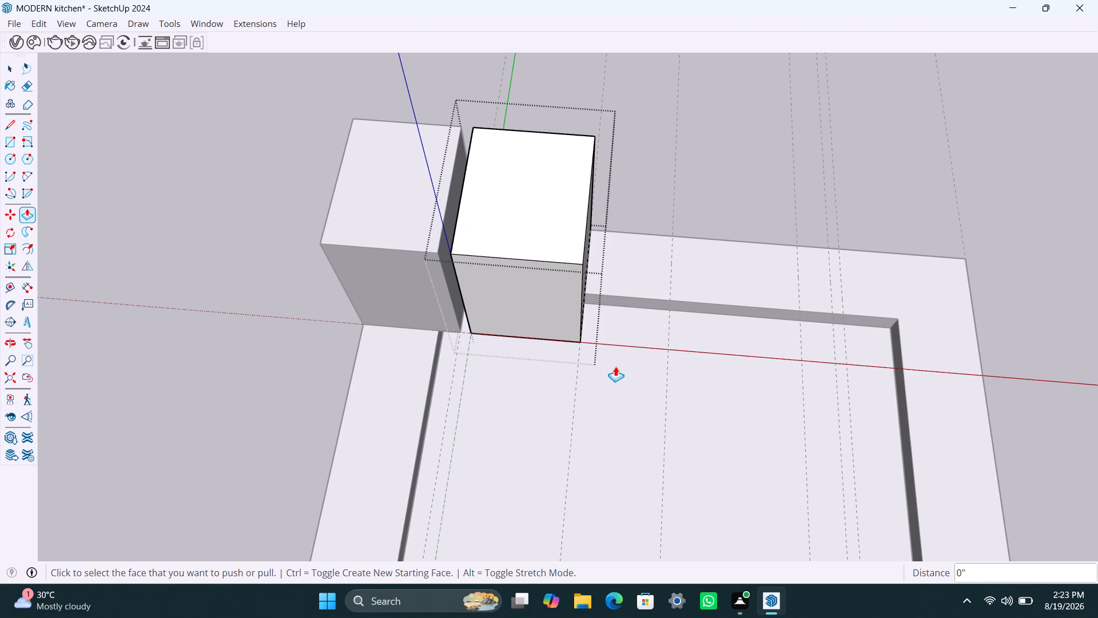
pyautogui.press('space')
pyautogui.click(630, 352)
# Draw a rectangle about 1' 3 3/4" by 1' 11 5/8" from the second box's rear corner to the next guide crossing and make it a group.
pyautogui.scroll(-2, 589, 401)
pyautogui.moveTo(578, 410); pyautogui.dragTo(595, 415, button='middle')
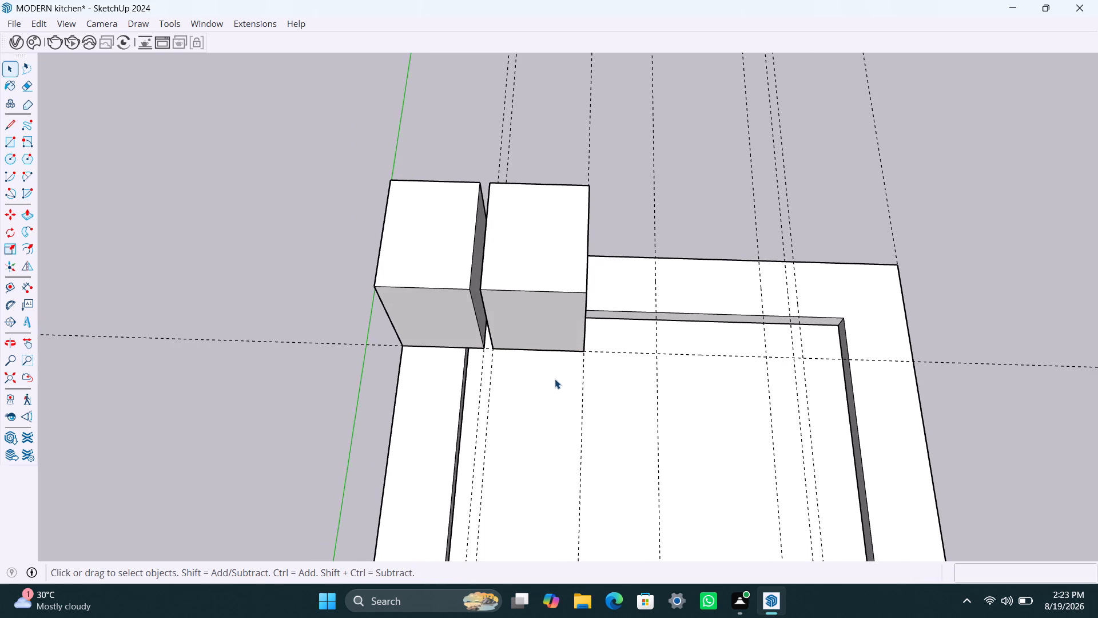
pyautogui.moveTo(662, 355); pyautogui.dragTo(636, 369, button='middle')
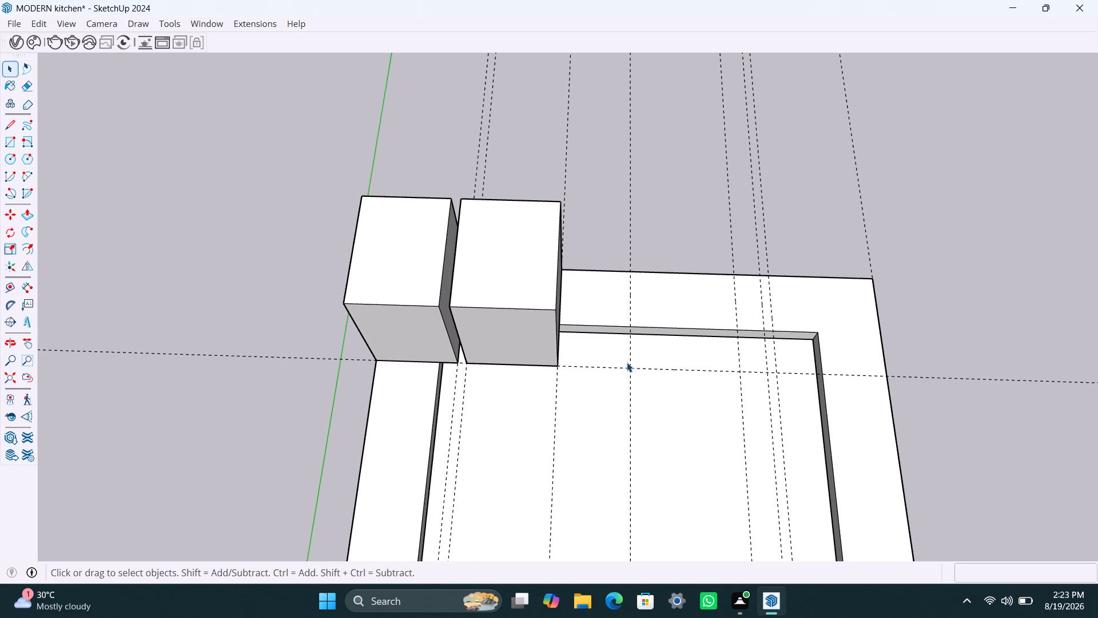
pyautogui.press('r')
pyautogui.scroll(5, 563, 274)
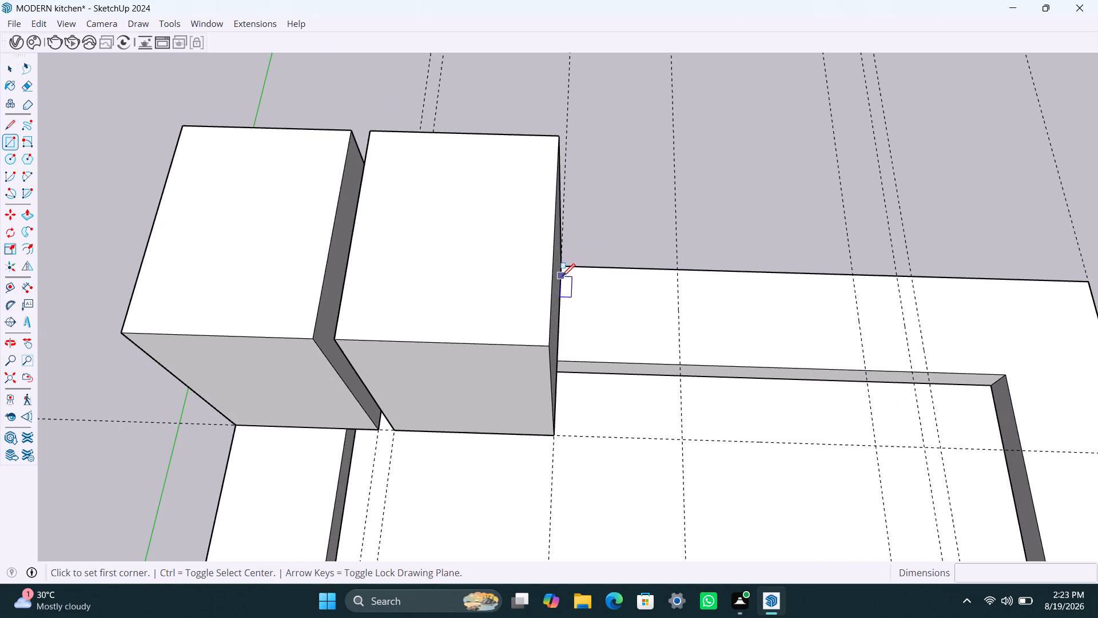
pyautogui.click(564, 266)
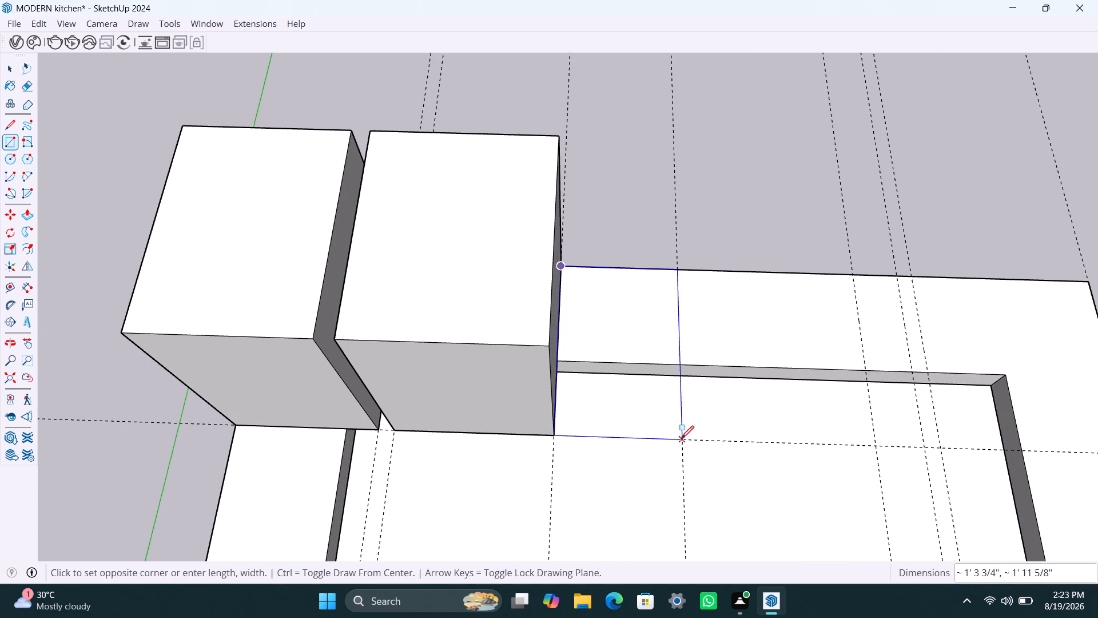
pyautogui.click(681, 439)
pyautogui.press('space')
pyautogui.doubleClick(653, 403)
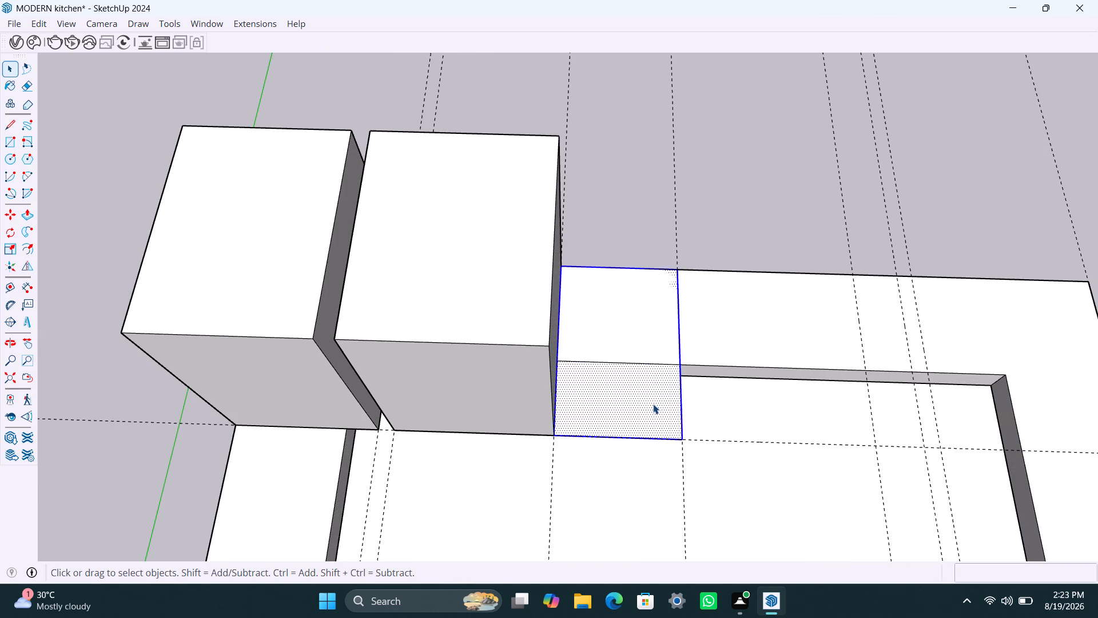
pyautogui.rightClick(649, 403)
pyautogui.click(743, 216)
# Inside the third group, extrude the rectangle upward to roughly the second box's height and exit the group.
pyautogui.tripleClick(640, 340)
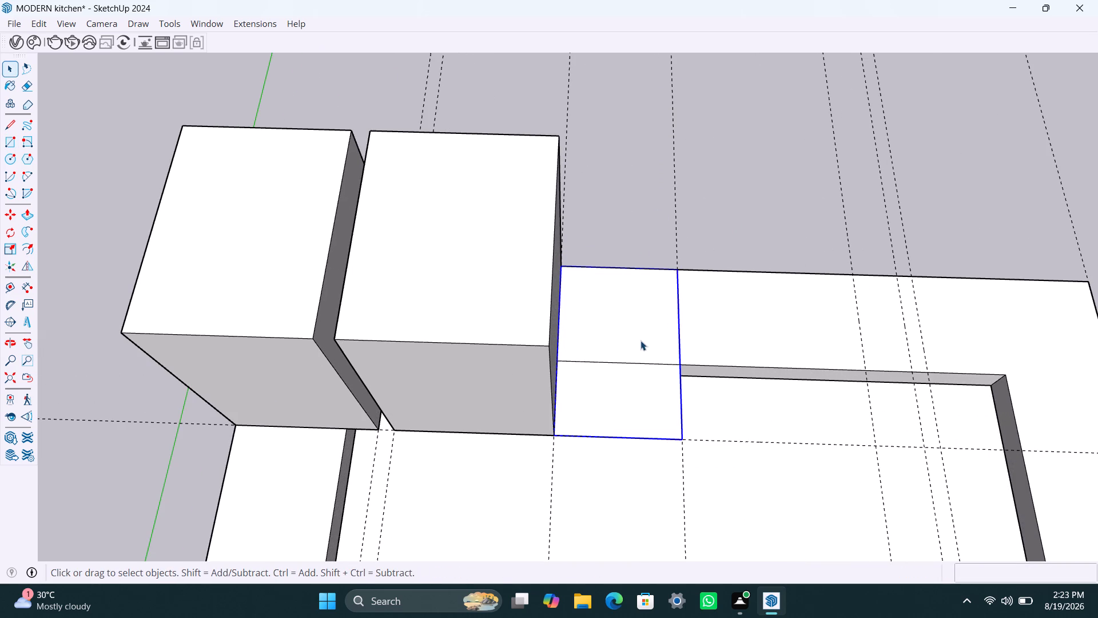
pyautogui.press('p')
pyautogui.click(640, 340)
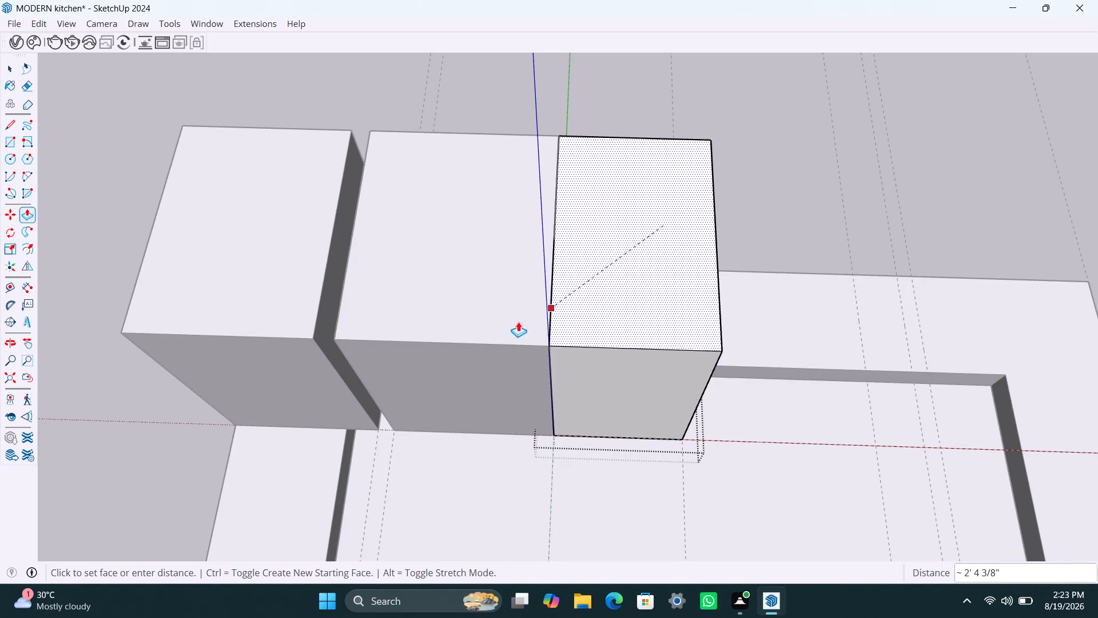
pyautogui.click(518, 322)
pyautogui.moveTo(554, 348); pyautogui.dragTo(582, 354)
pyautogui.press('space')
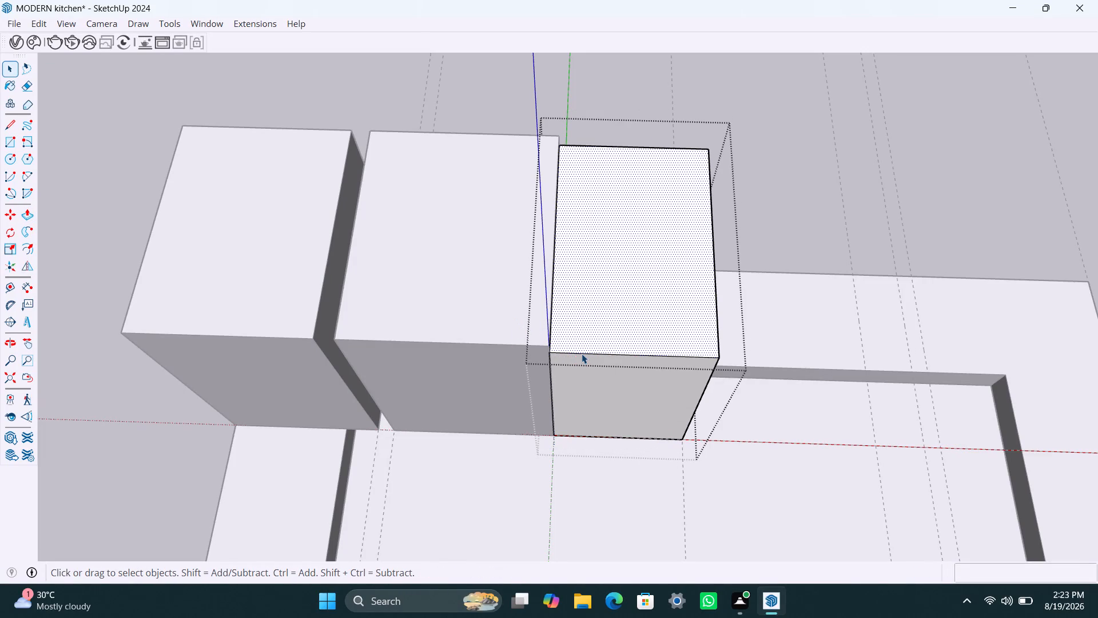
pyautogui.click(766, 230)
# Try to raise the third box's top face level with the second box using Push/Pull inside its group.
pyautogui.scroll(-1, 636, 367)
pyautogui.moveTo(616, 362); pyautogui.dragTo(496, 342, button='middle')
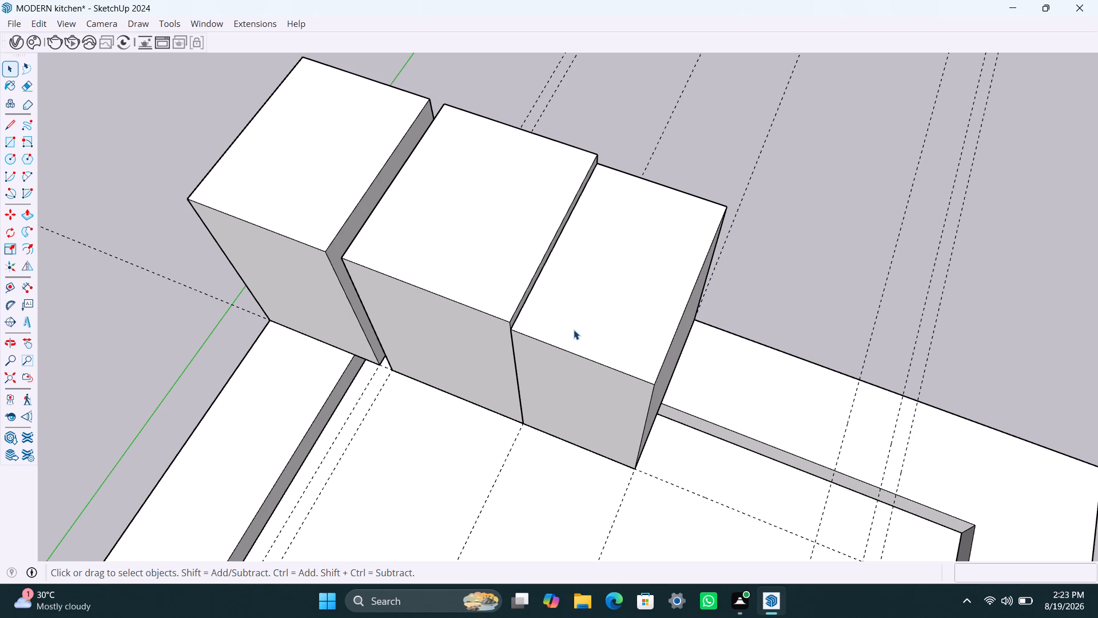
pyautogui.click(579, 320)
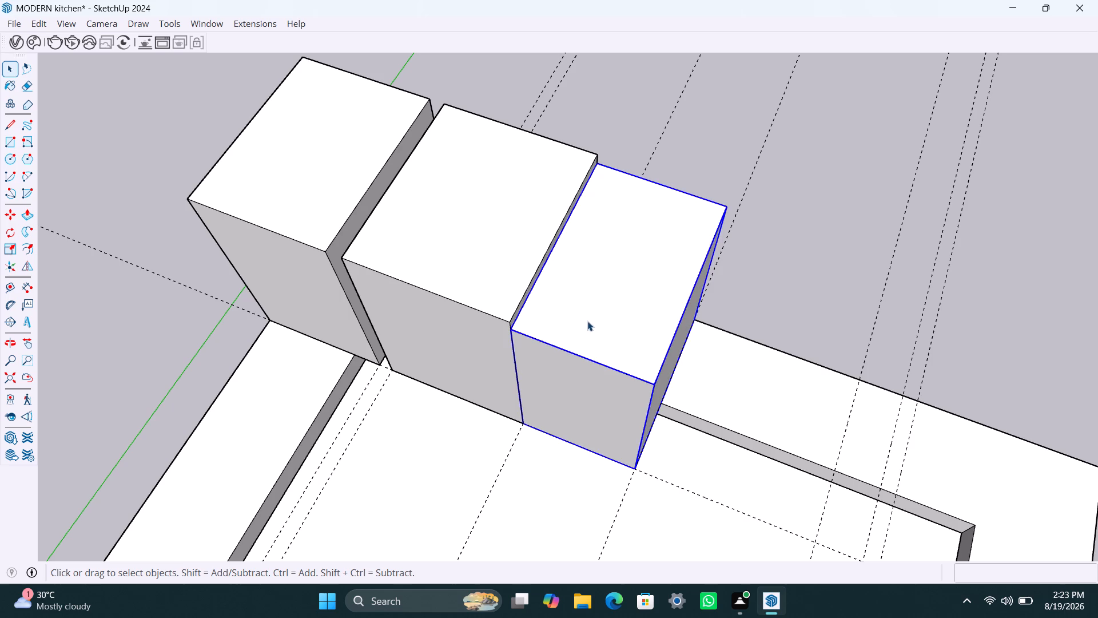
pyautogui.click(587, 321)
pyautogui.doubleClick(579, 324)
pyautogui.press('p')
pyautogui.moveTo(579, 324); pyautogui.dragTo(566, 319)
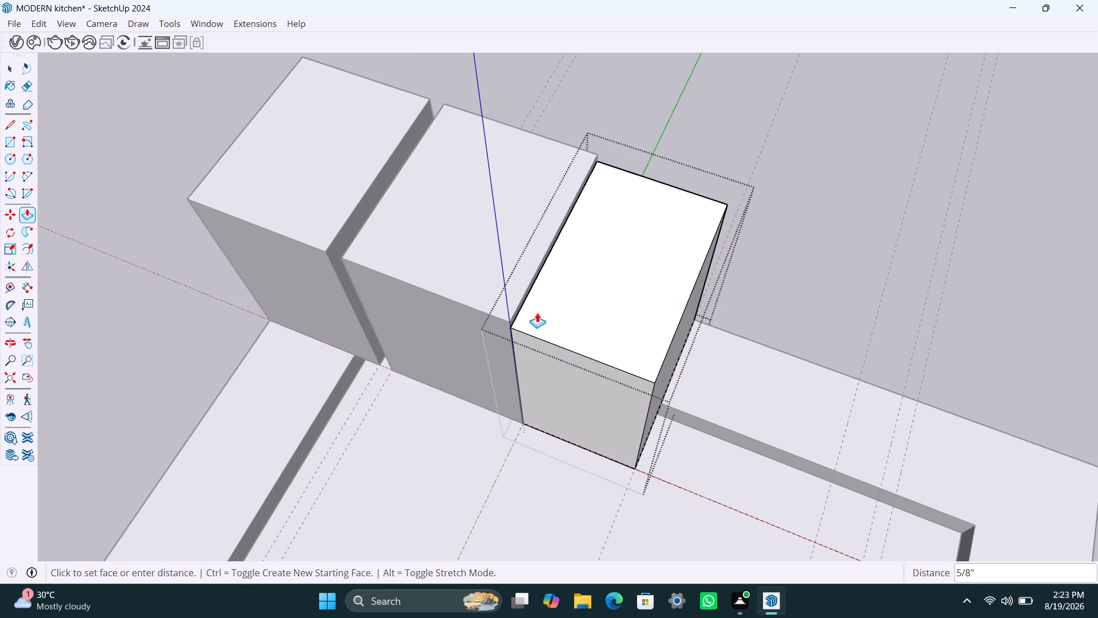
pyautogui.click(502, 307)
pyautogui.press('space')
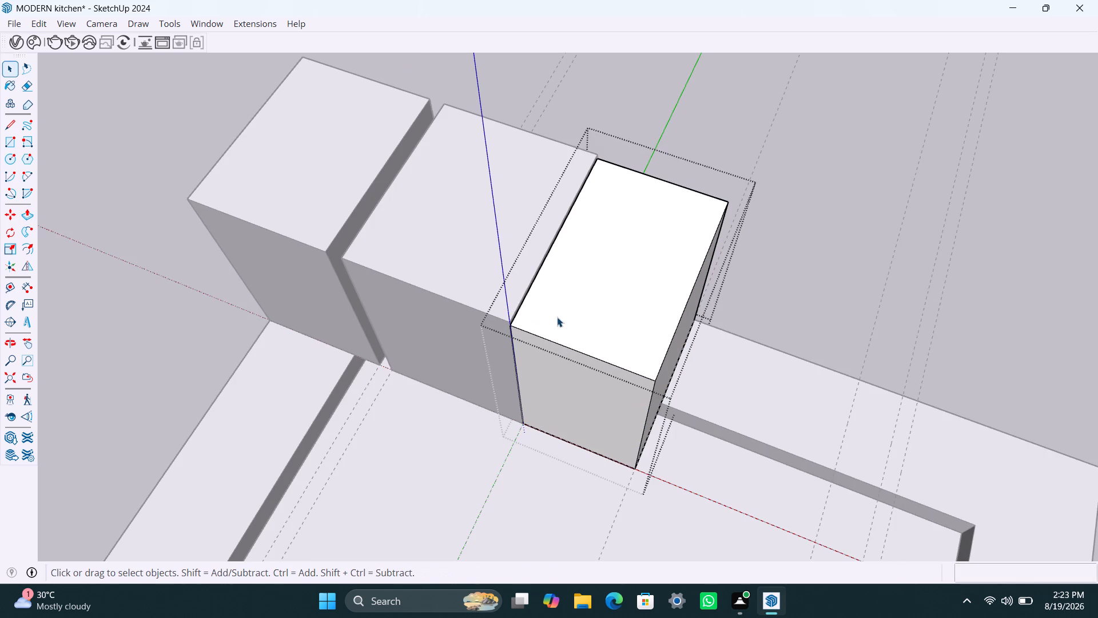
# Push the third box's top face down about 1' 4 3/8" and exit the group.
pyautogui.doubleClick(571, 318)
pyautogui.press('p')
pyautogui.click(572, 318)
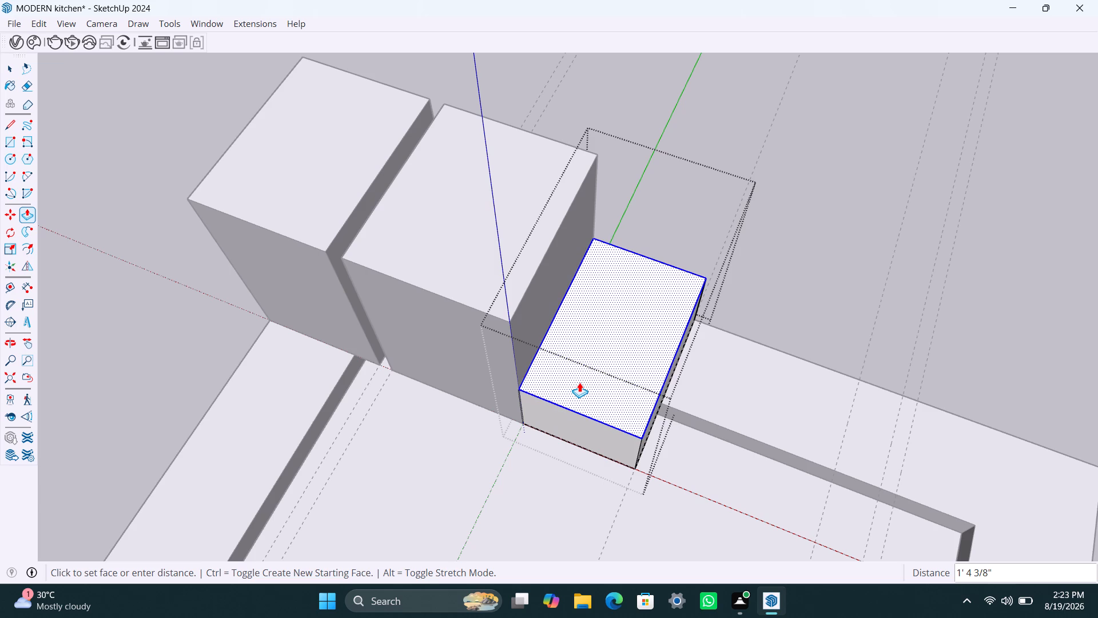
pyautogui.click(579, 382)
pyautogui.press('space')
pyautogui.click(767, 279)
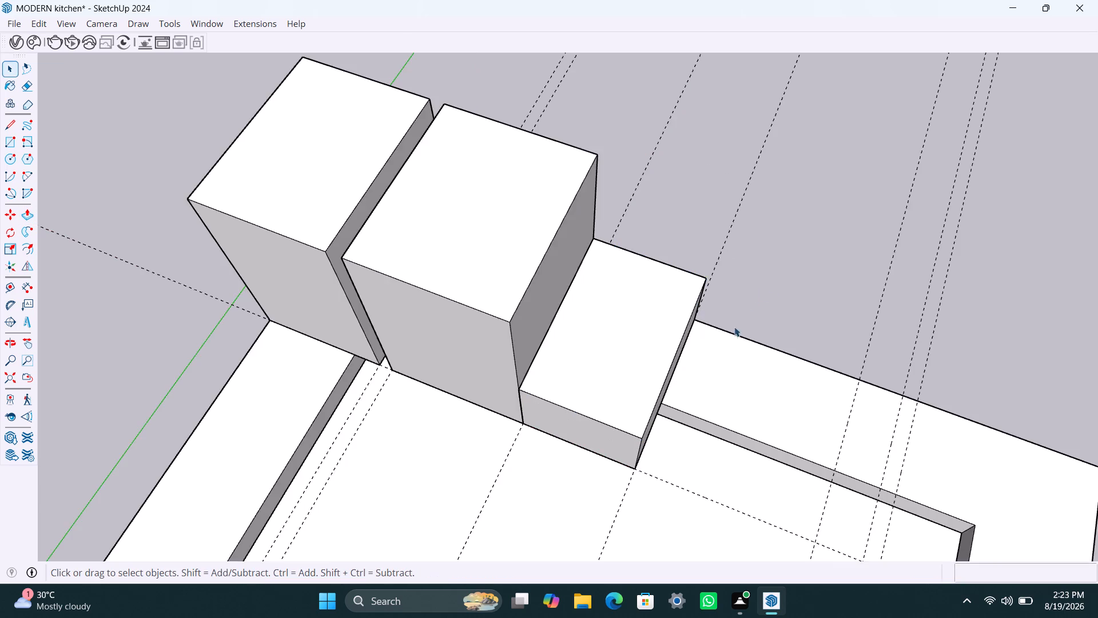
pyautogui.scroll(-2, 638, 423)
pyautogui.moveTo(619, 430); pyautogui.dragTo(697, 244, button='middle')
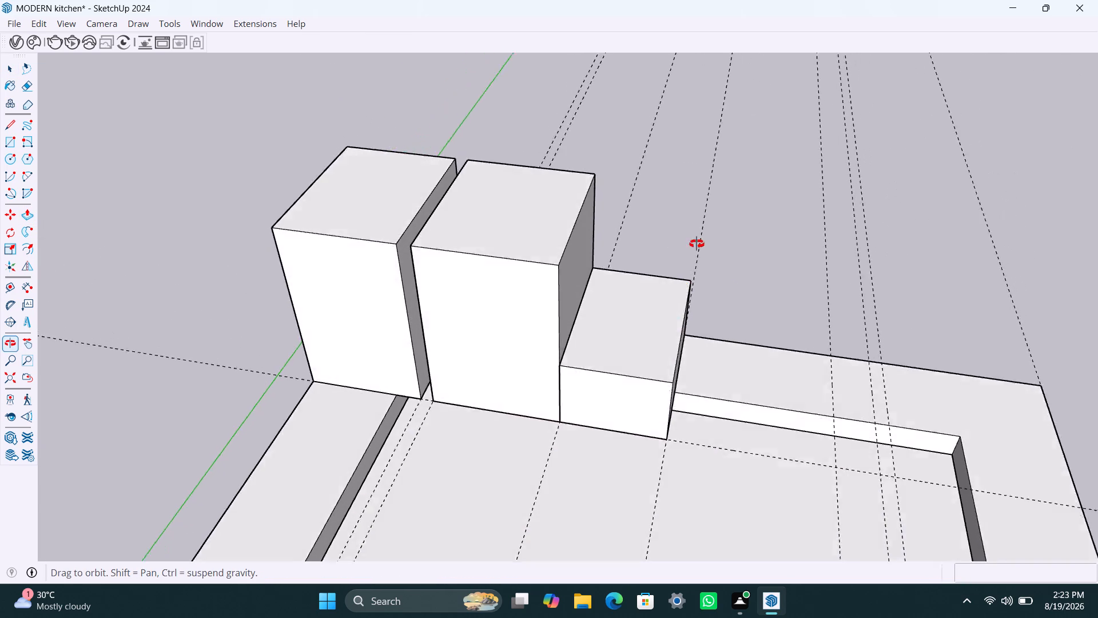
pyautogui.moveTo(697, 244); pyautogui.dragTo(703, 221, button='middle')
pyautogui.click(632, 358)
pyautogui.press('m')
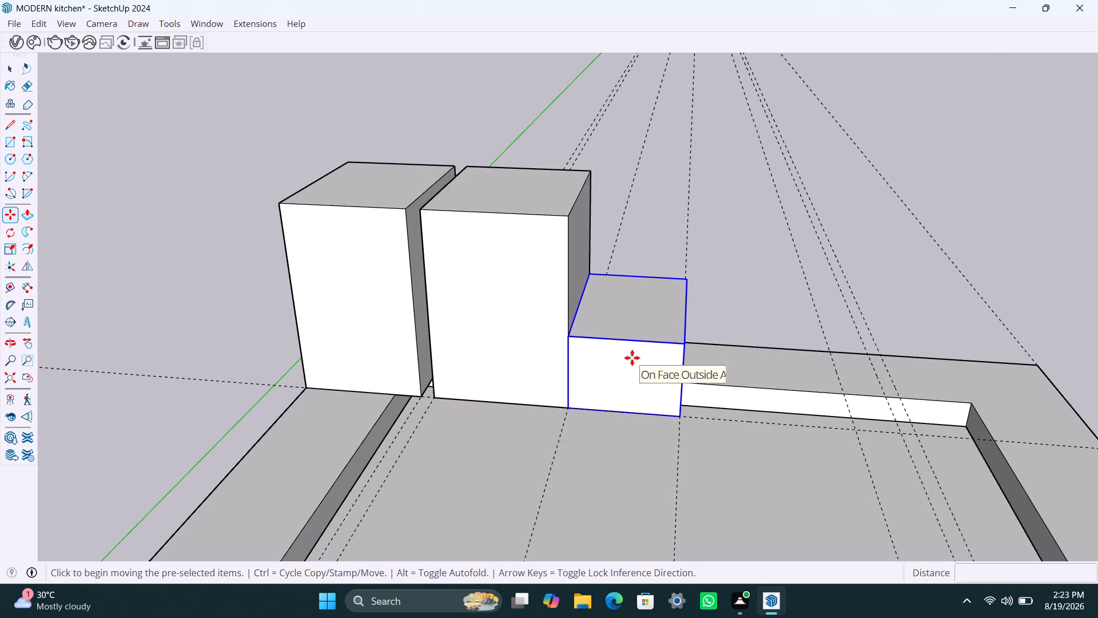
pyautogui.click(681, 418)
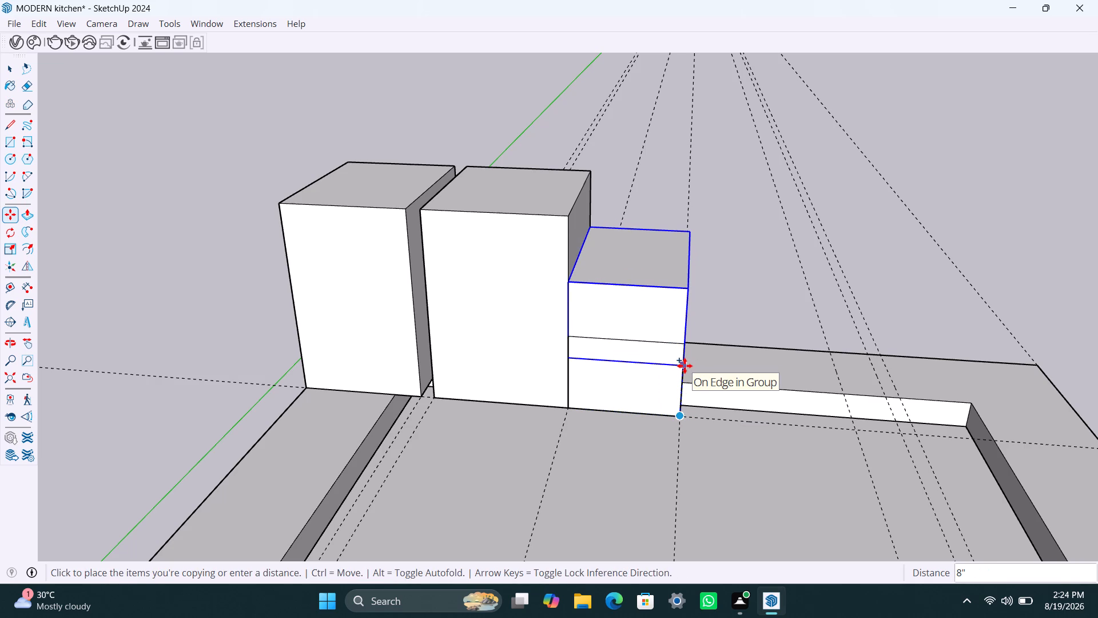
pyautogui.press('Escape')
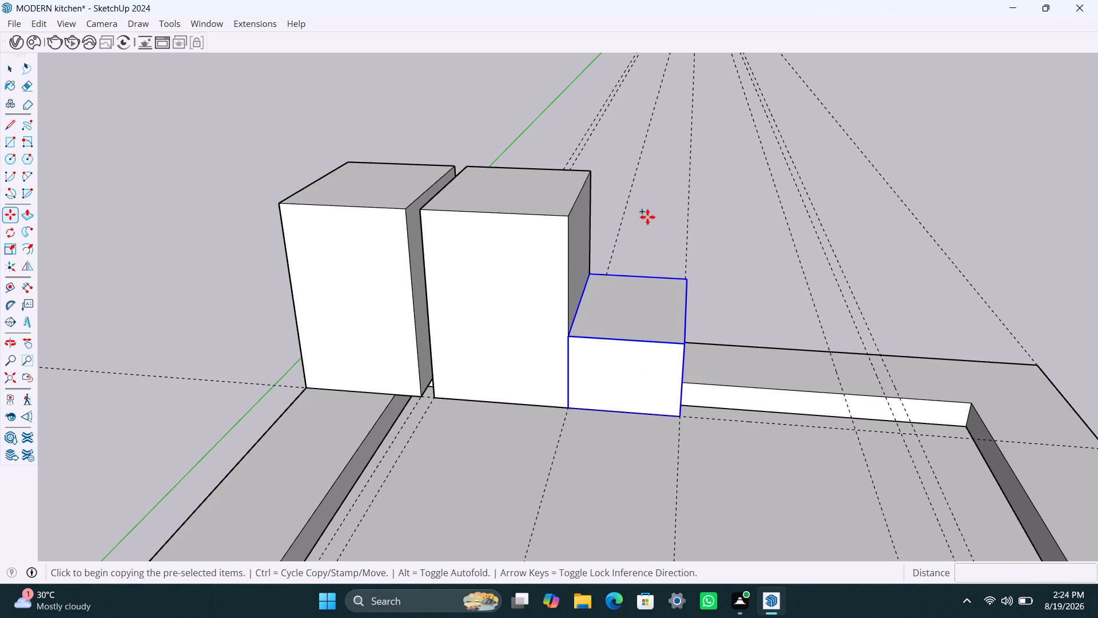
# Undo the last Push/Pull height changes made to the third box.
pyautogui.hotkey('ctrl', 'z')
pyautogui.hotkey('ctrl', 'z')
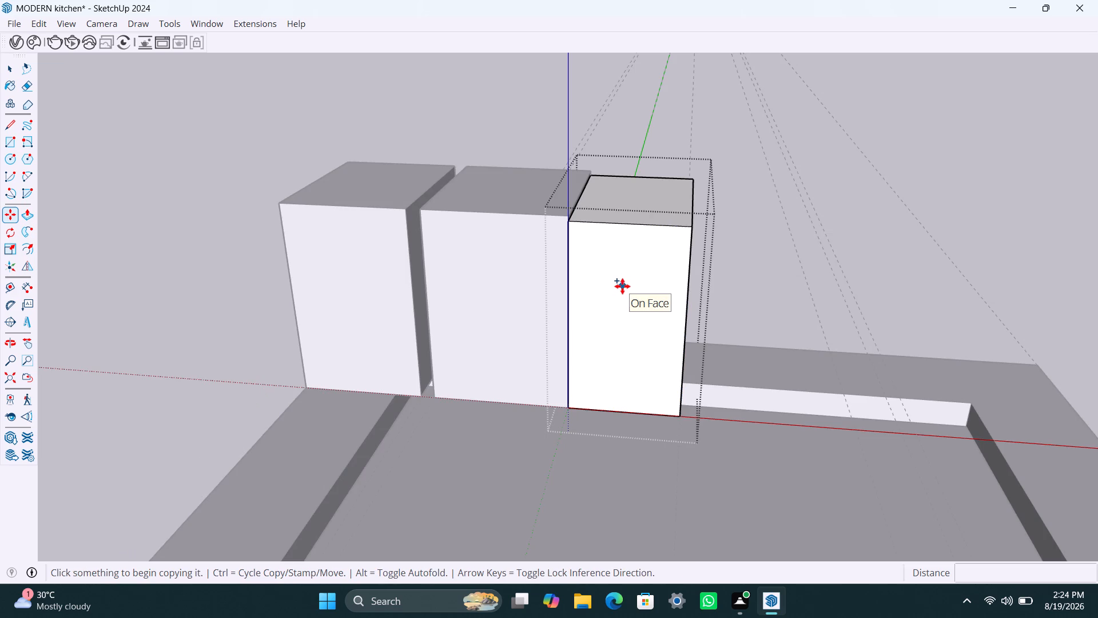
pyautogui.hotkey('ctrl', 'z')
# Pull the third box's top face up 1 9/16" to match the second box's top.
pyautogui.press('space')
pyautogui.click(640, 207)
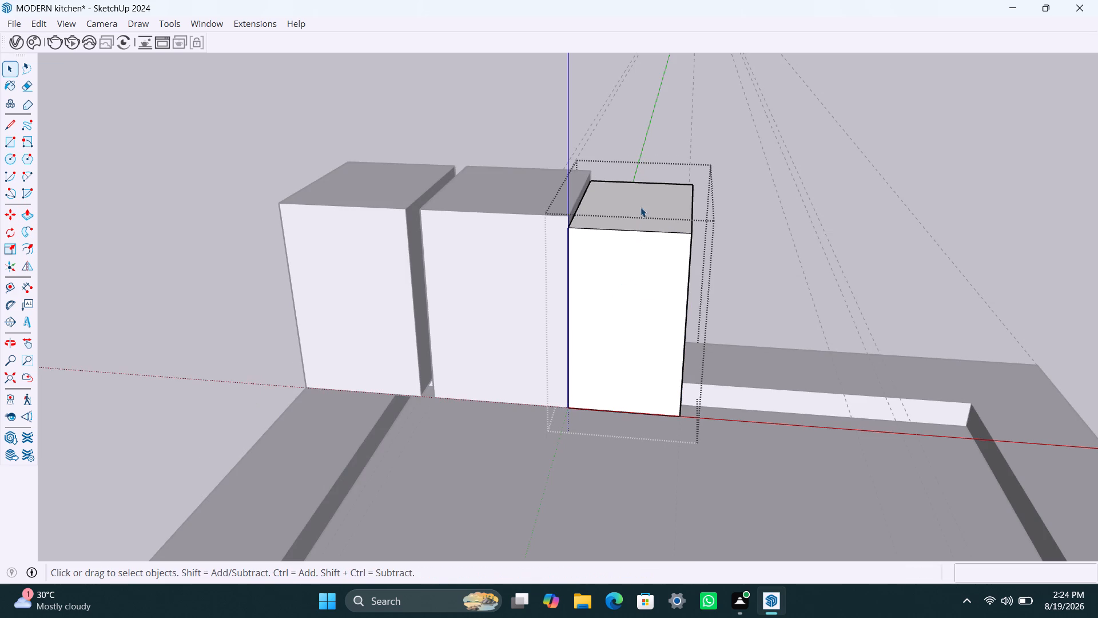
pyautogui.press('p')
pyautogui.click(641, 209)
pyautogui.click(556, 200)
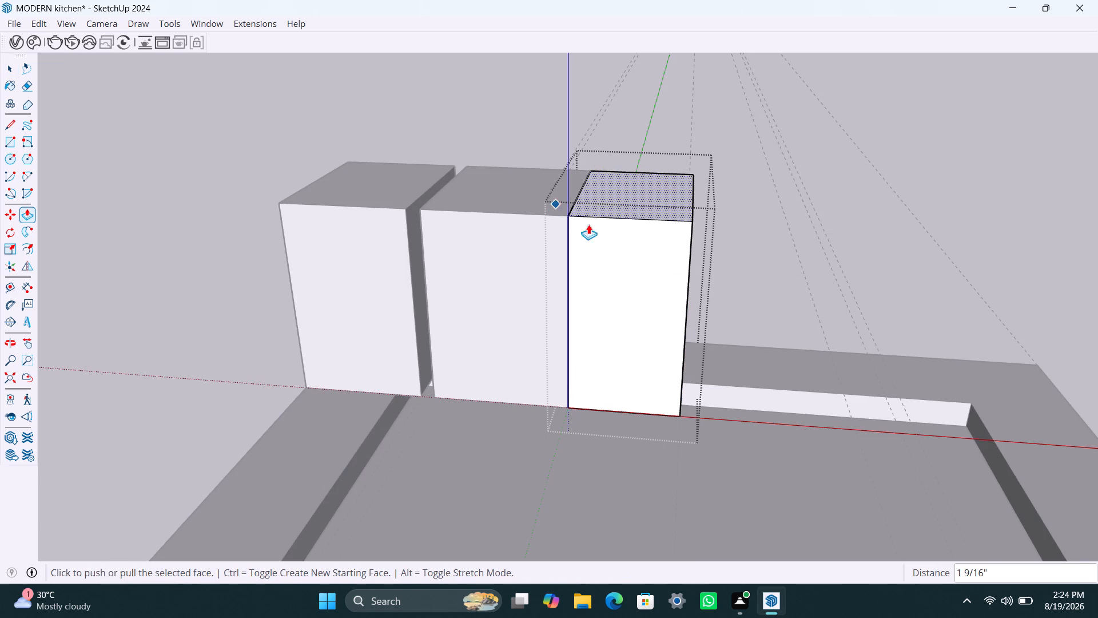
# Push the third box's top face down 360 mm inside its group and exit the group.
pyautogui.press('space')
pyautogui.click(727, 229)
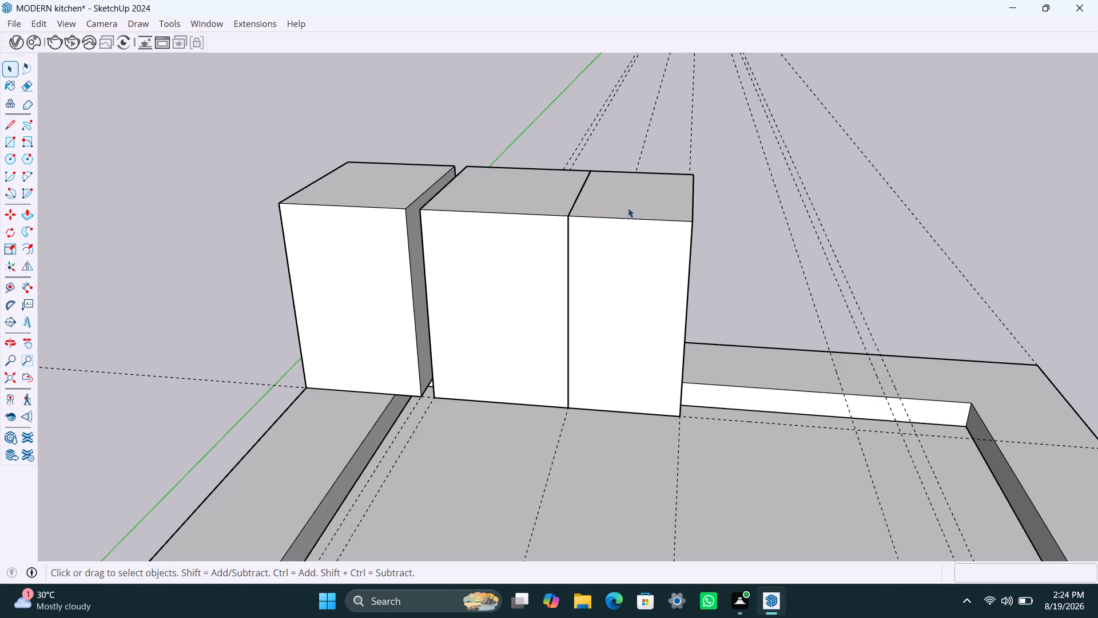
pyautogui.click(636, 208)
pyautogui.doubleClick(635, 211)
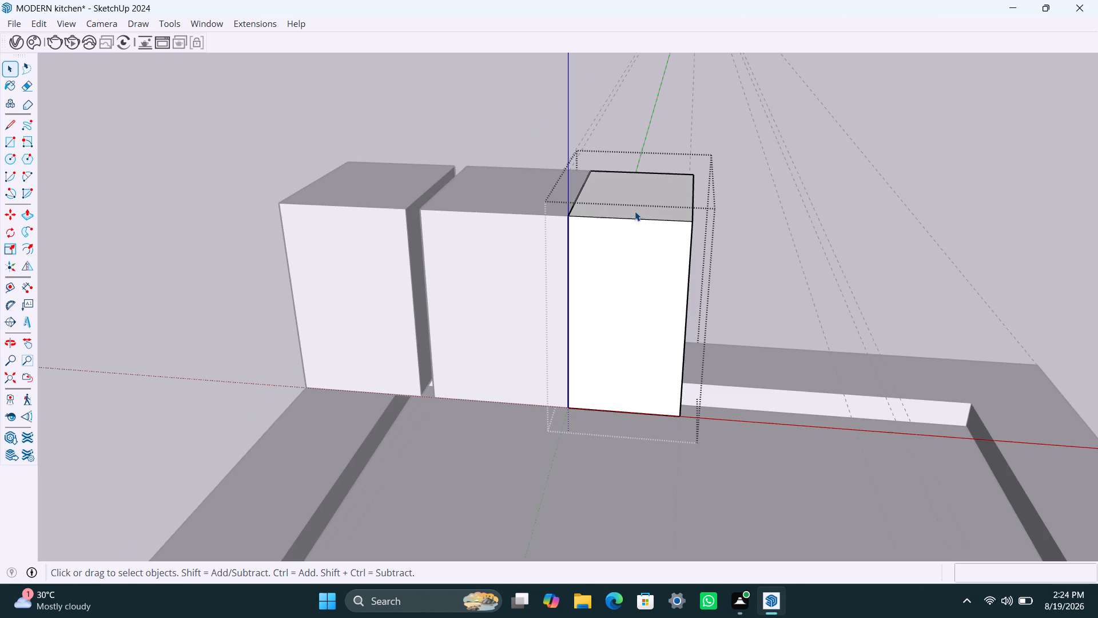
pyautogui.click(635, 211)
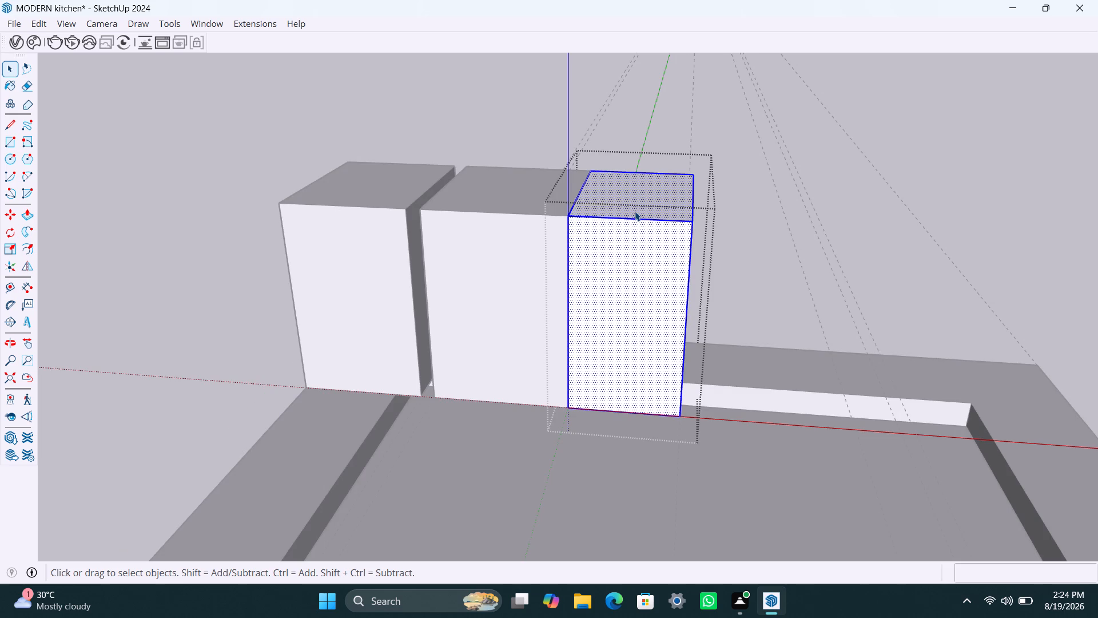
pyautogui.press('p')
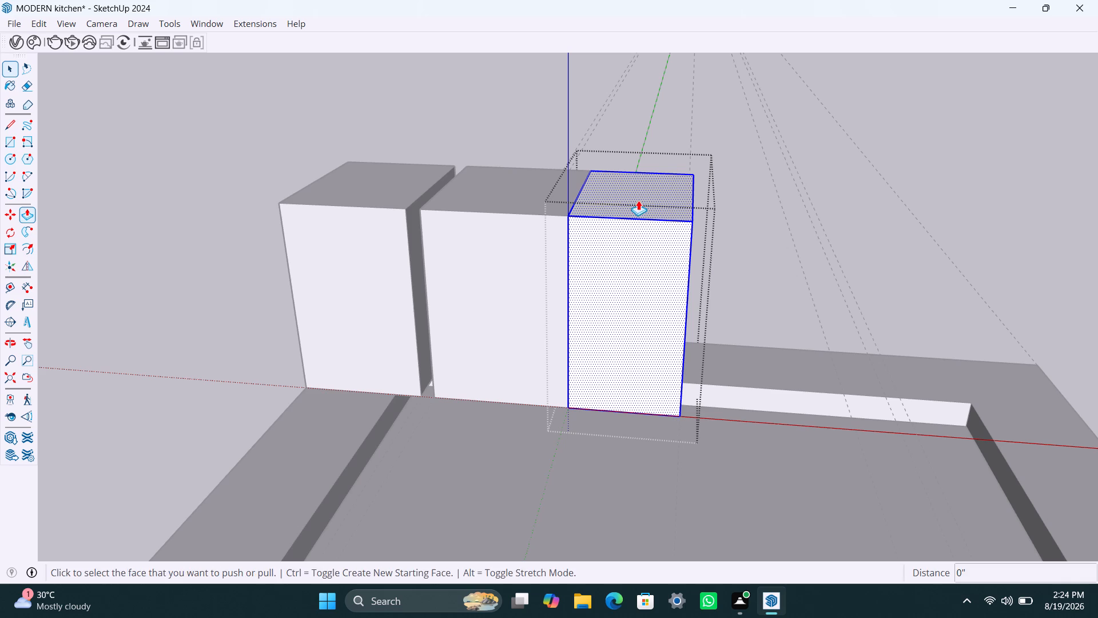
pyautogui.click(638, 200)
pyautogui.press('3')
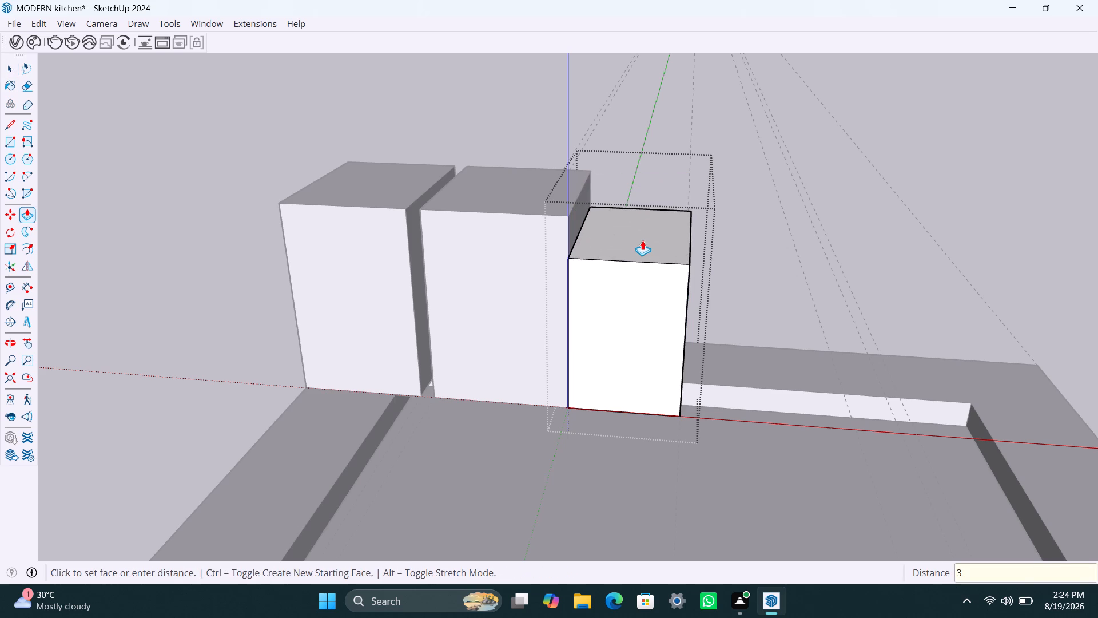
pyautogui.write('60mm')
pyautogui.press('Return')
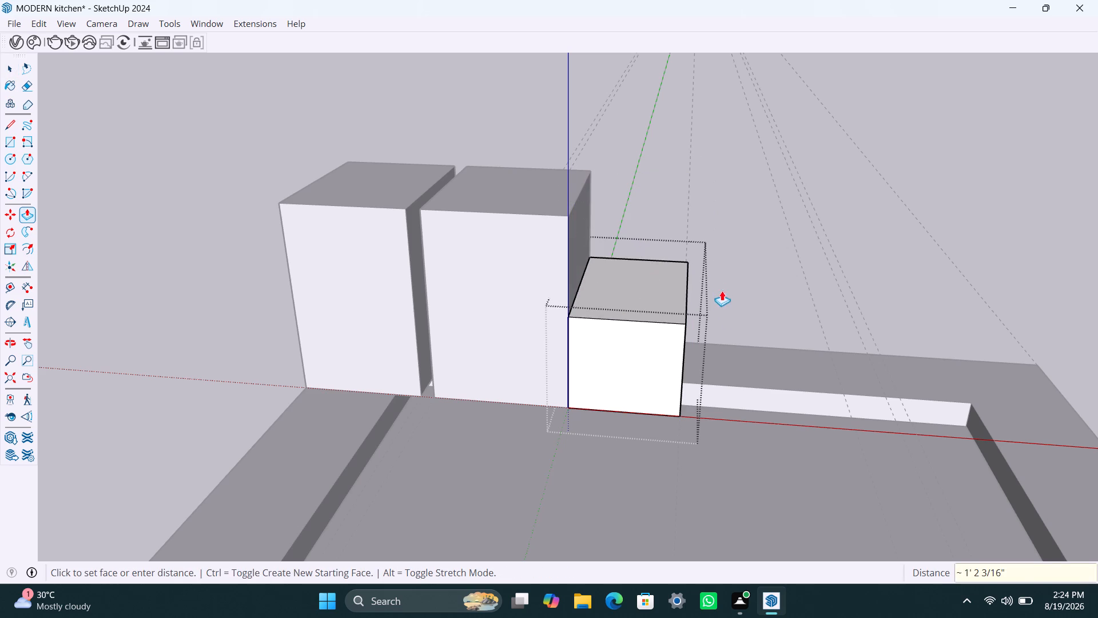
pyautogui.press('space')
pyautogui.click(738, 350)
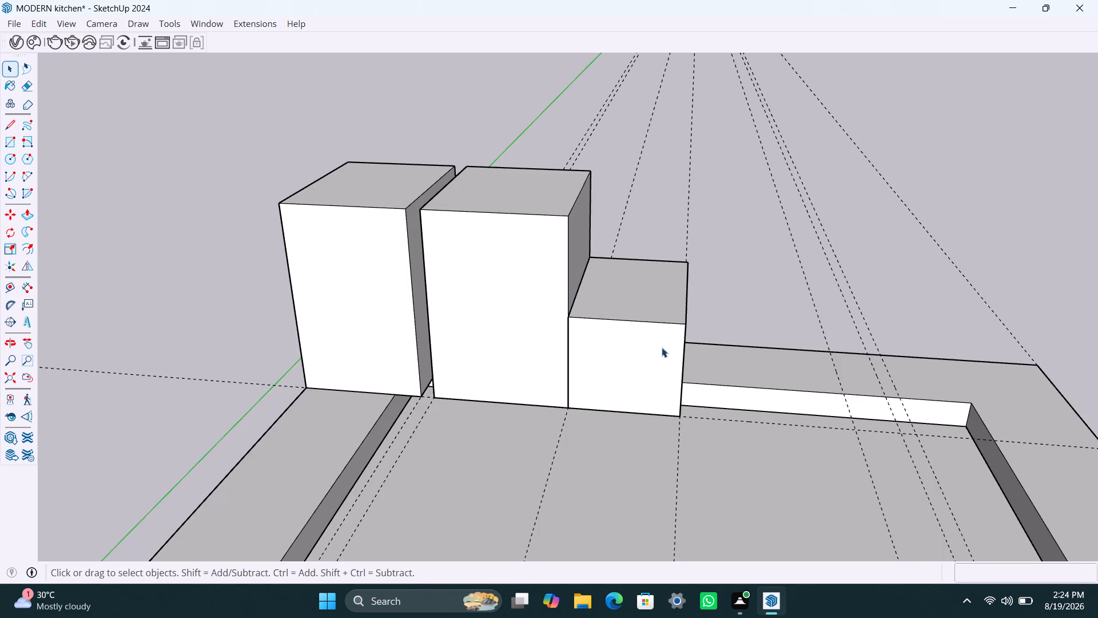
# Push the shortened third box's top face down another 10 mm and exit the group.
pyautogui.click(661, 291)
pyautogui.tripleClick(661, 291)
pyautogui.click(661, 291)
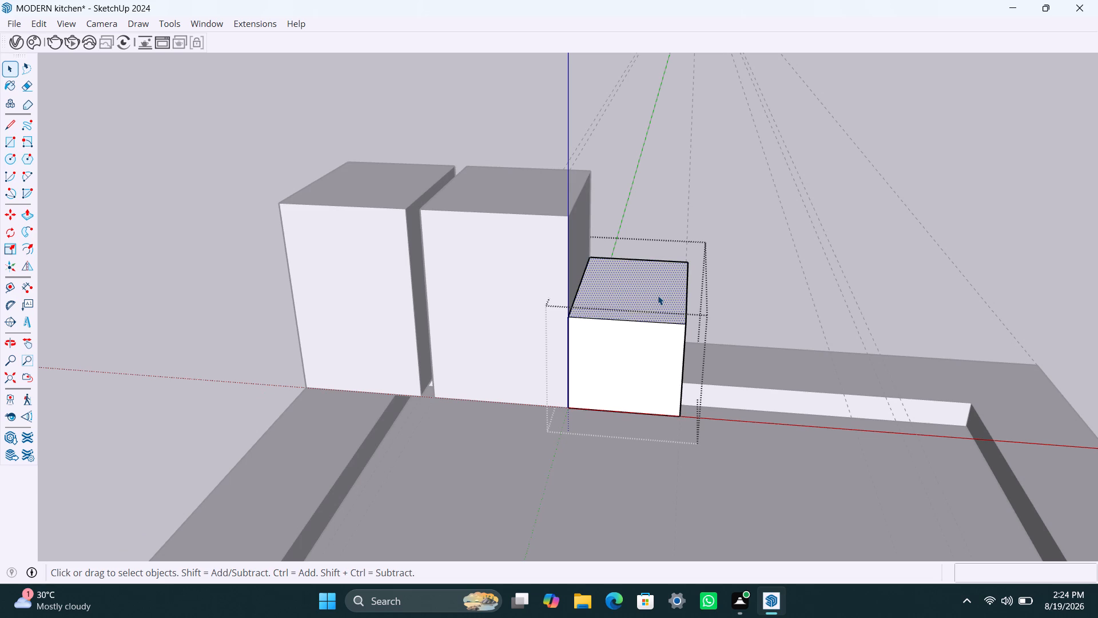
pyautogui.press('p')
pyautogui.click(658, 295)
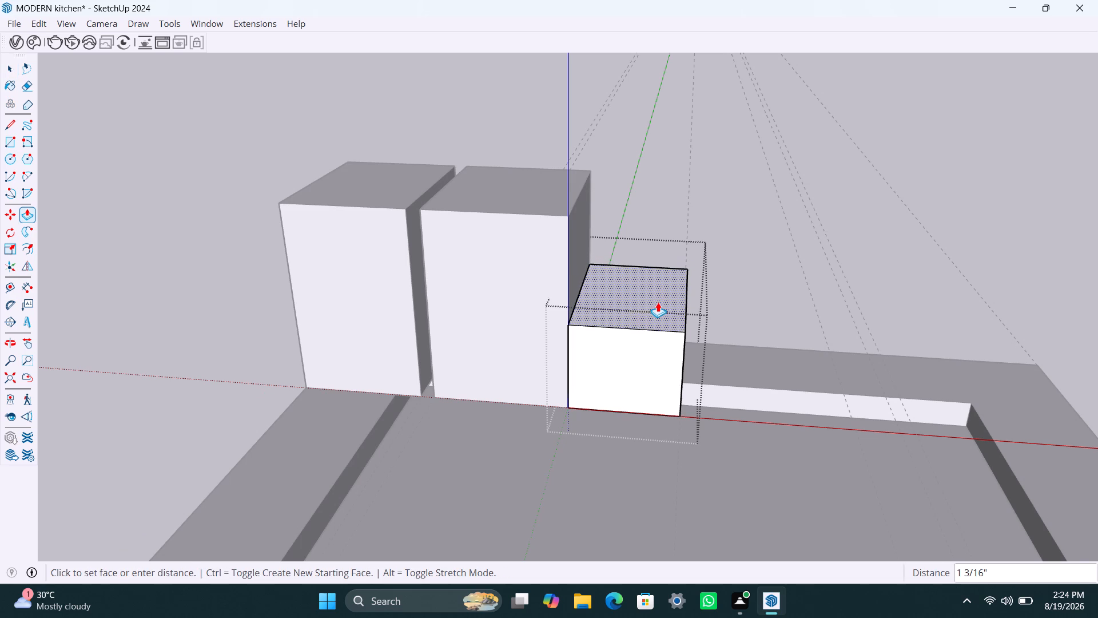
pyautogui.write('10mm')
pyautogui.press('Return')
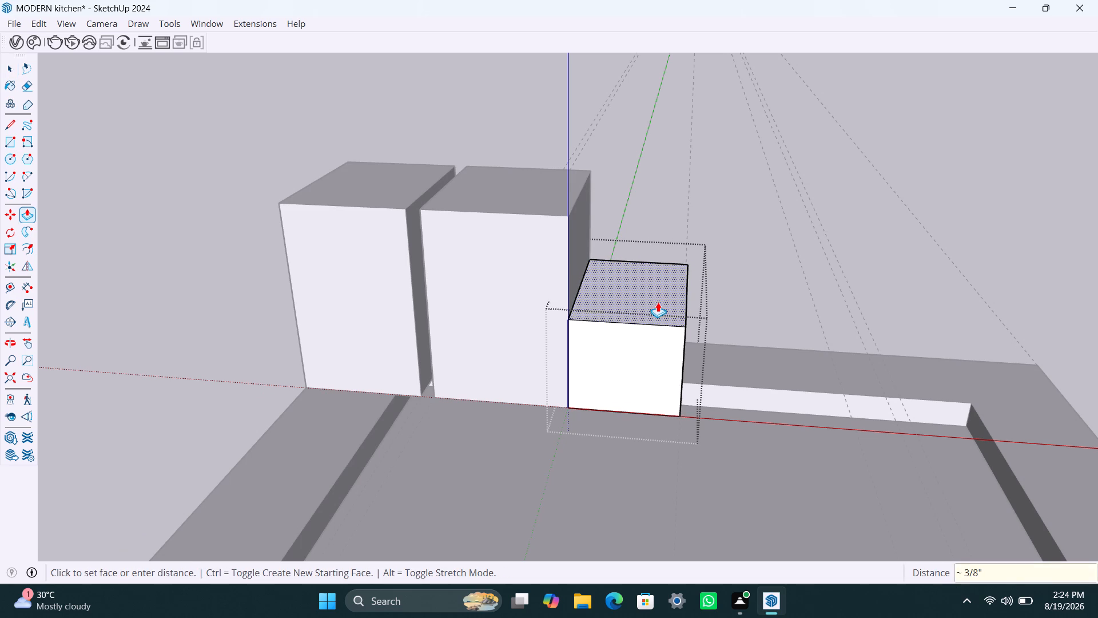
pyautogui.press('space')
pyautogui.click(766, 284)
# Copy the shortened third box straight up so the copy's top is level with the second box's top.
pyautogui.click(646, 359)
pyautogui.press('m')
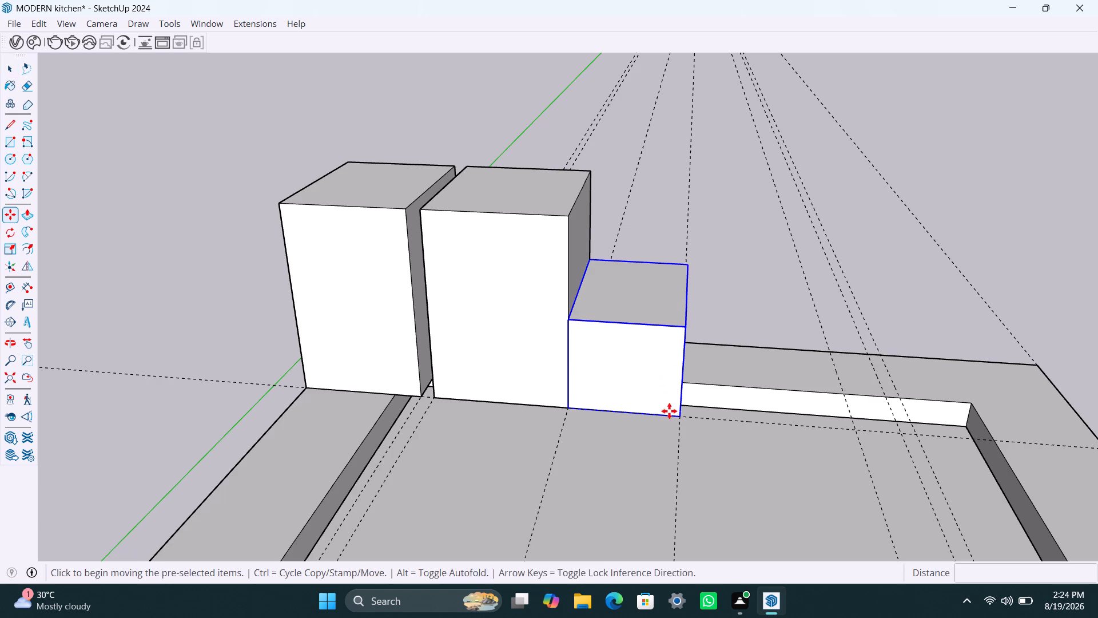
pyautogui.click(573, 325)
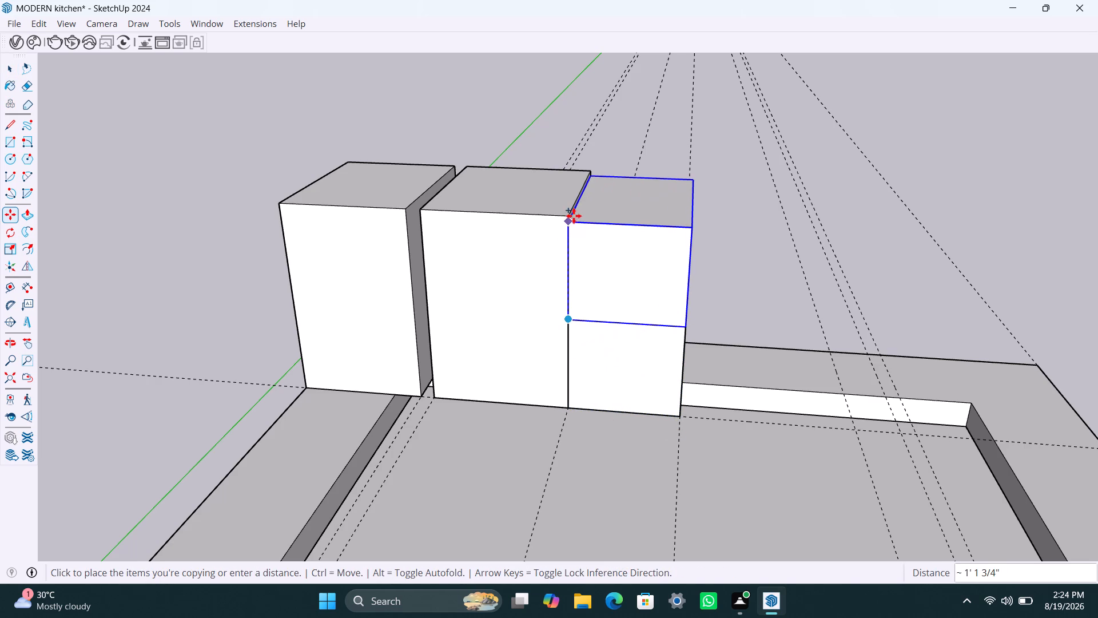
pyautogui.click(574, 216)
pyautogui.press('space')
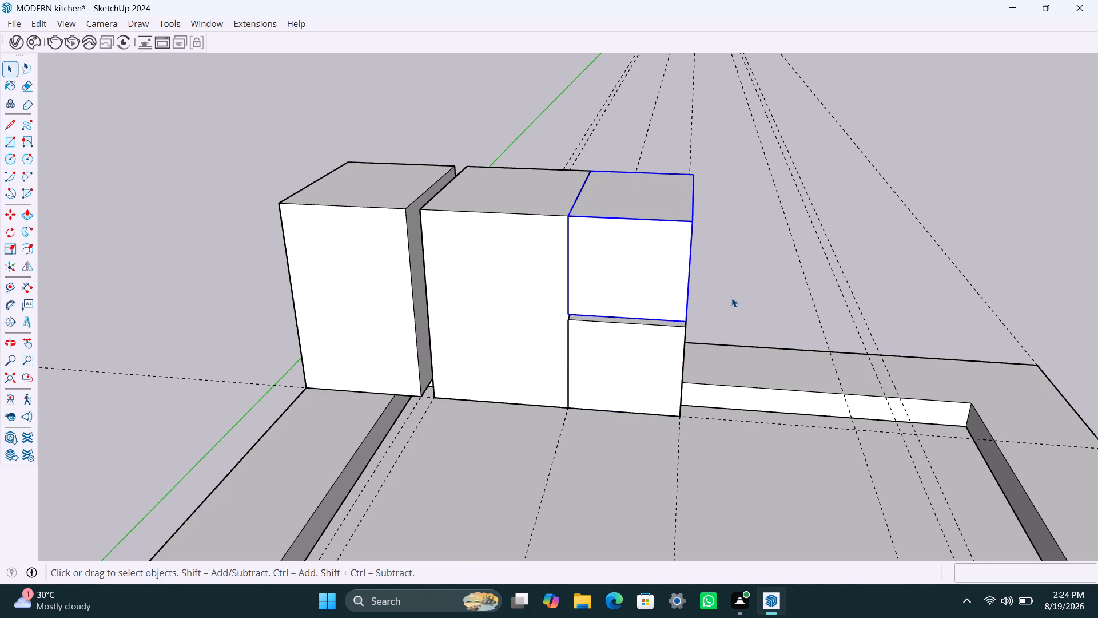
pyautogui.click(734, 294)
# Copy the upper small box down to the base line and move the copy flush against the lower small box's exposed side.
pyautogui.scroll(-4, 445, 324)
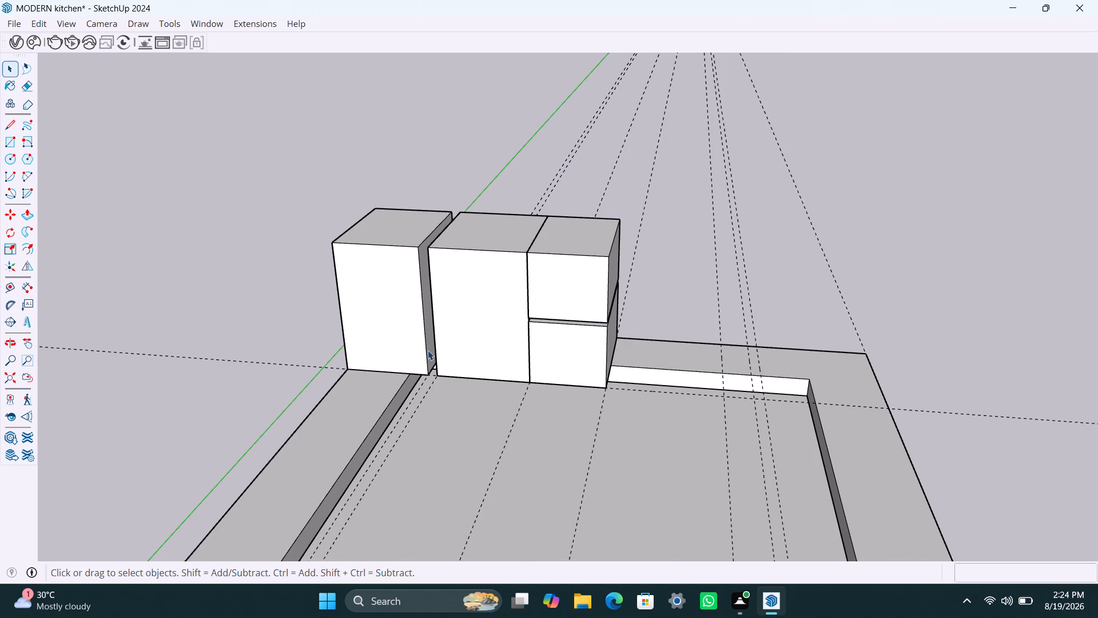
pyautogui.scroll(-1, 586, 372)
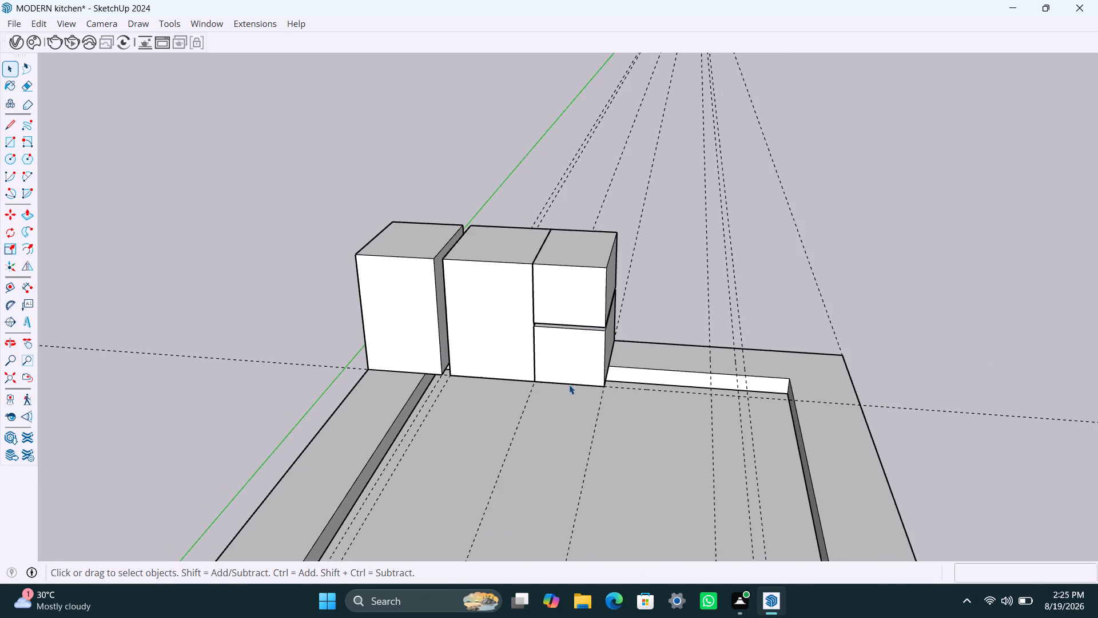
pyautogui.moveTo(571, 386); pyautogui.dragTo(589, 470, button='middle')
pyautogui.click(584, 304)
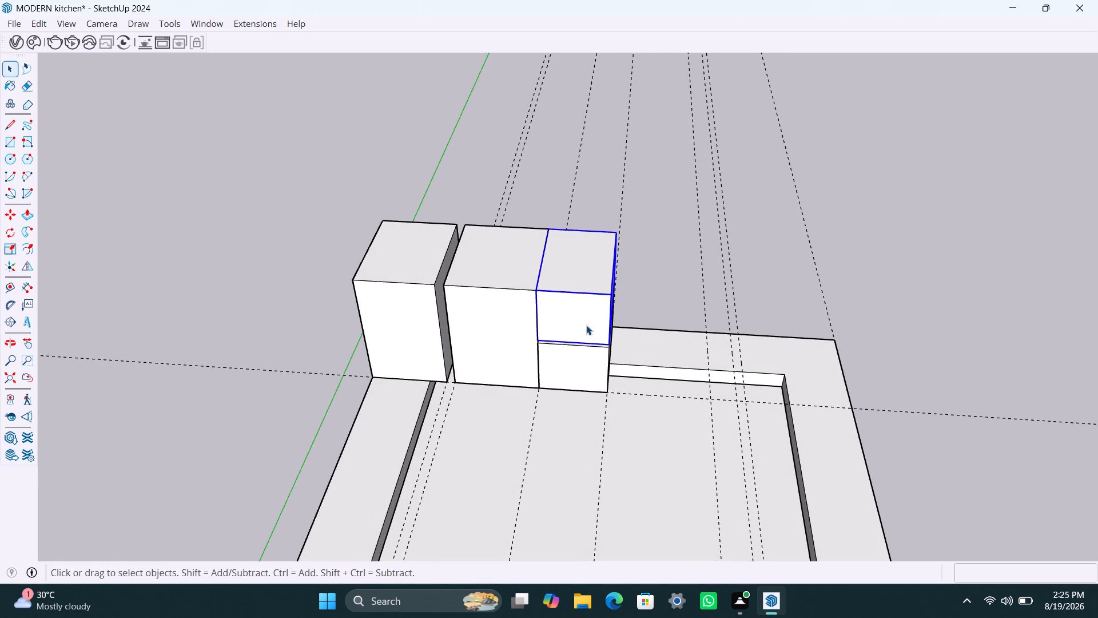
pyautogui.press('m')
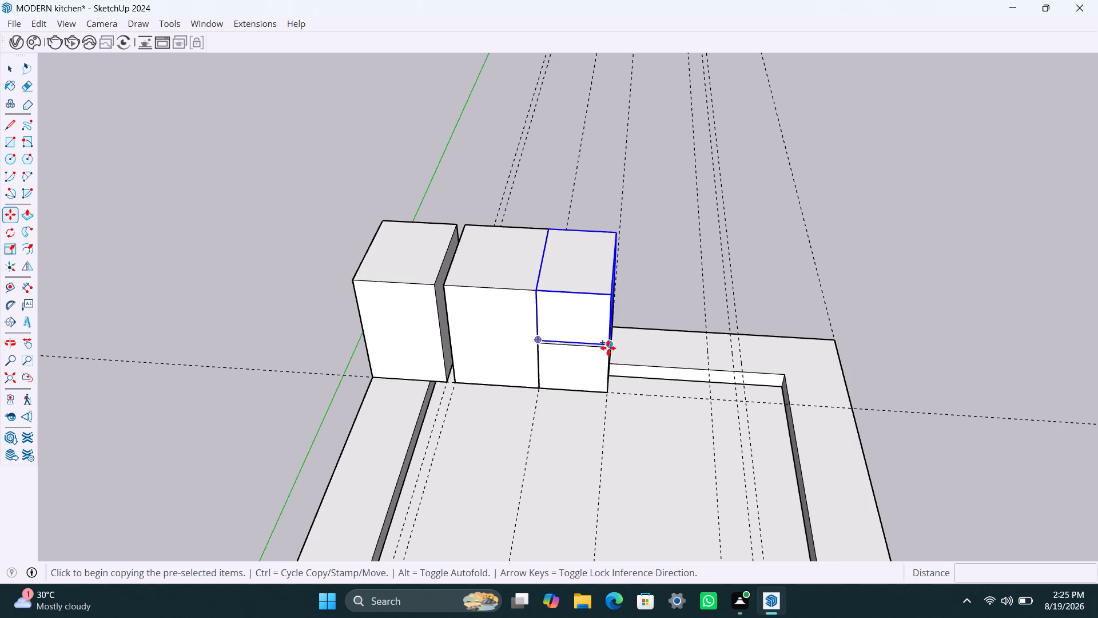
pyautogui.click(608, 348)
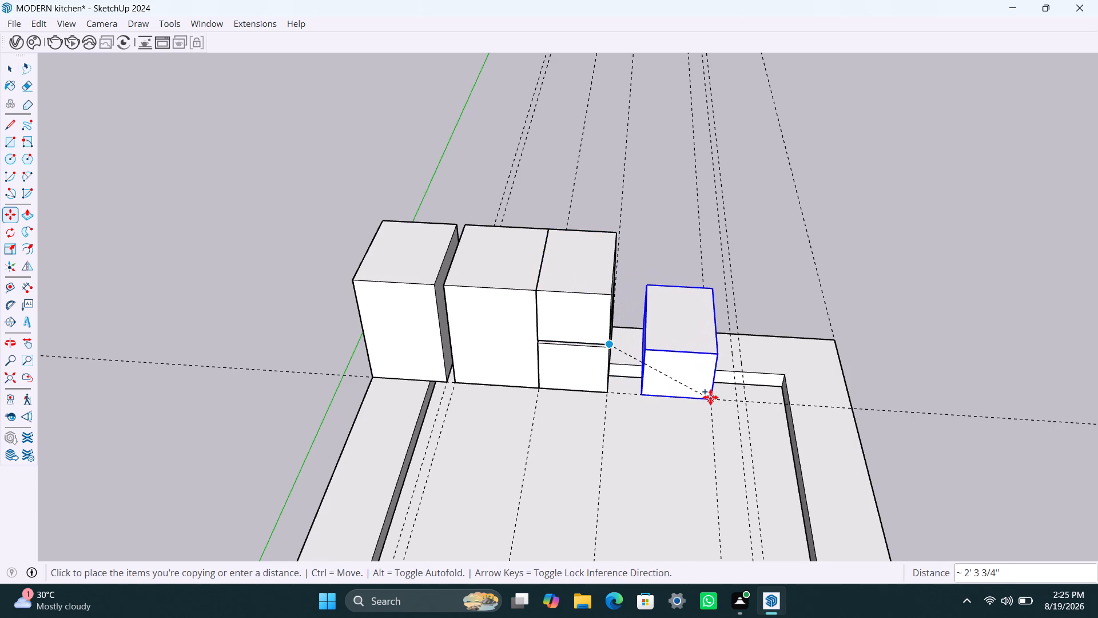
pyautogui.click(710, 397)
pyautogui.click(641, 395)
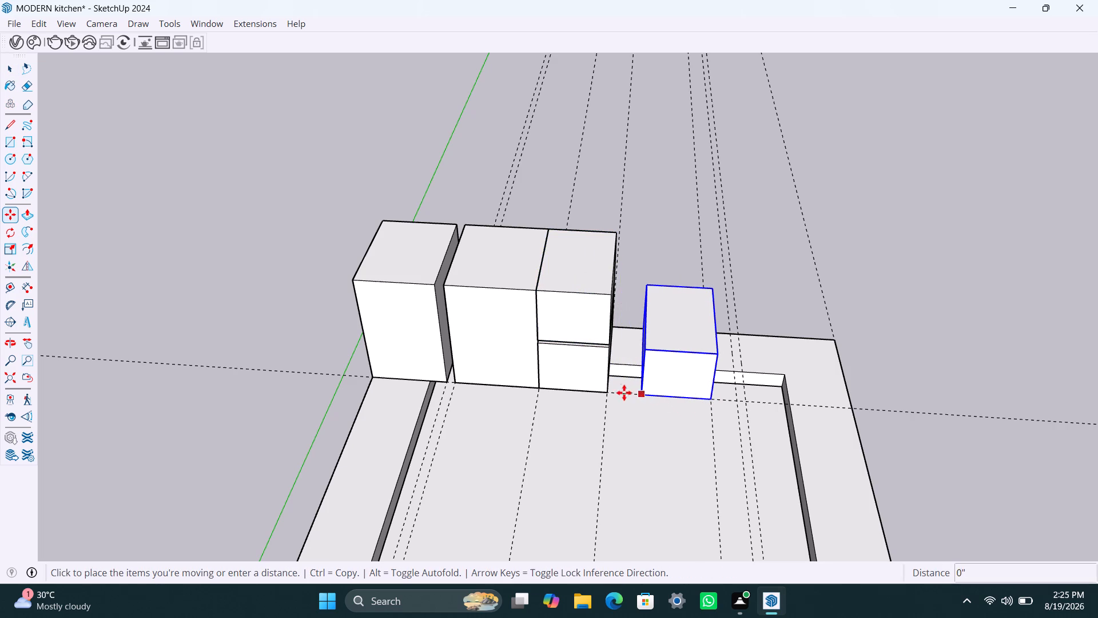
pyautogui.click(611, 389)
# Pull the new fourth box's exposed side face out 7 7/8" along the back of the base.
pyautogui.scroll(-4, 624, 437)
pyautogui.moveTo(631, 438); pyautogui.dragTo(578, 427, button='middle')
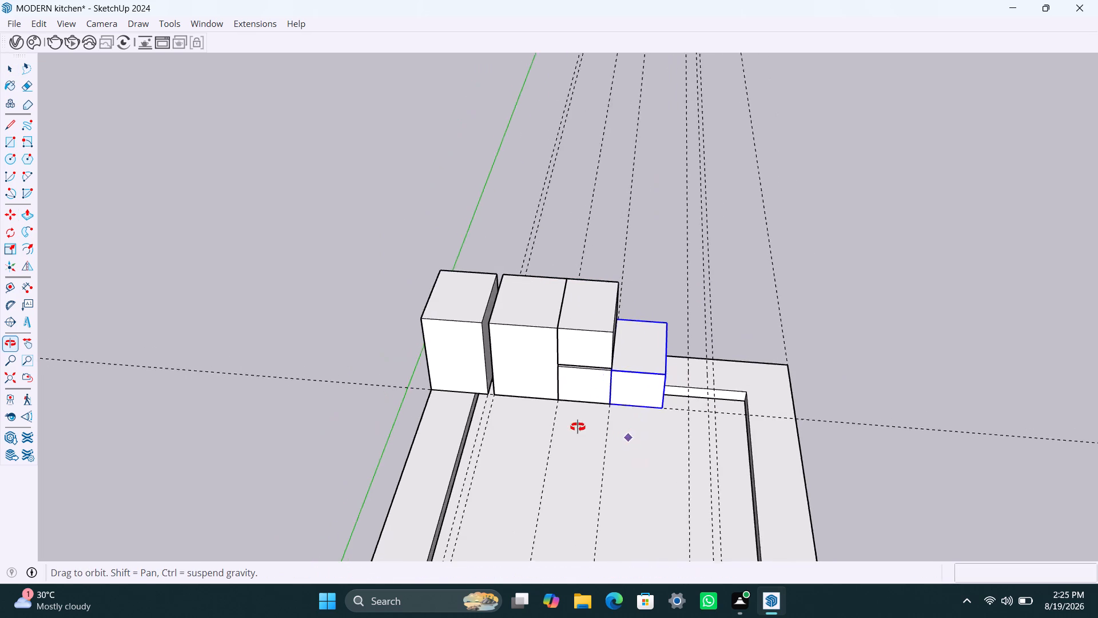
pyautogui.moveTo(578, 427); pyautogui.dragTo(346, 375, button='middle')
pyautogui.press('space')
pyautogui.click(595, 406)
pyautogui.tripleClick(595, 407)
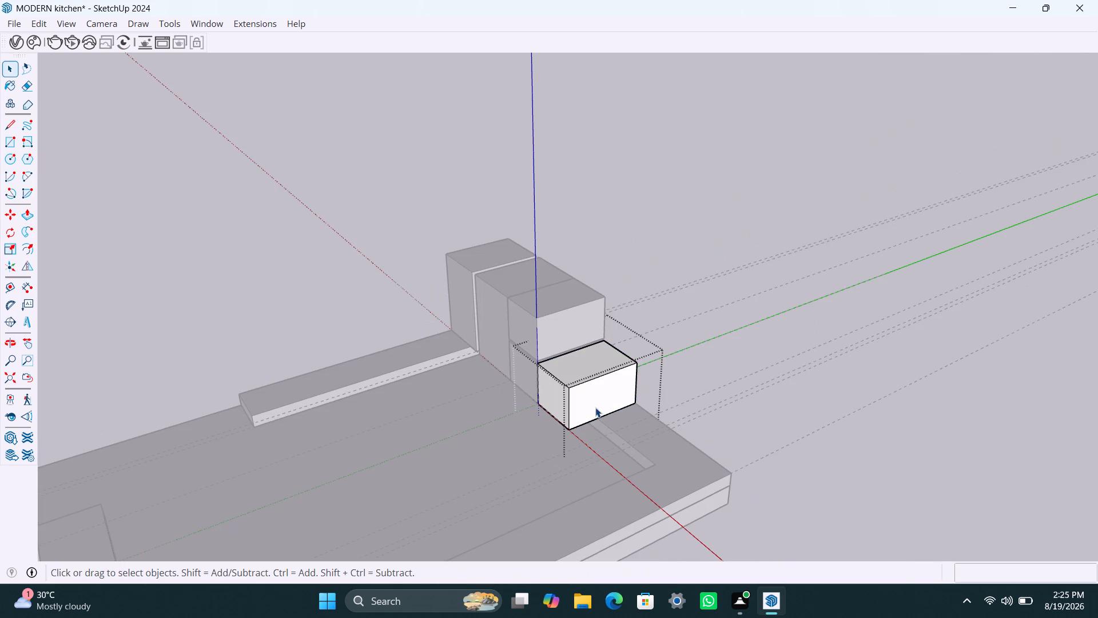
pyautogui.click(595, 407)
pyautogui.press('p')
pyautogui.click(595, 407)
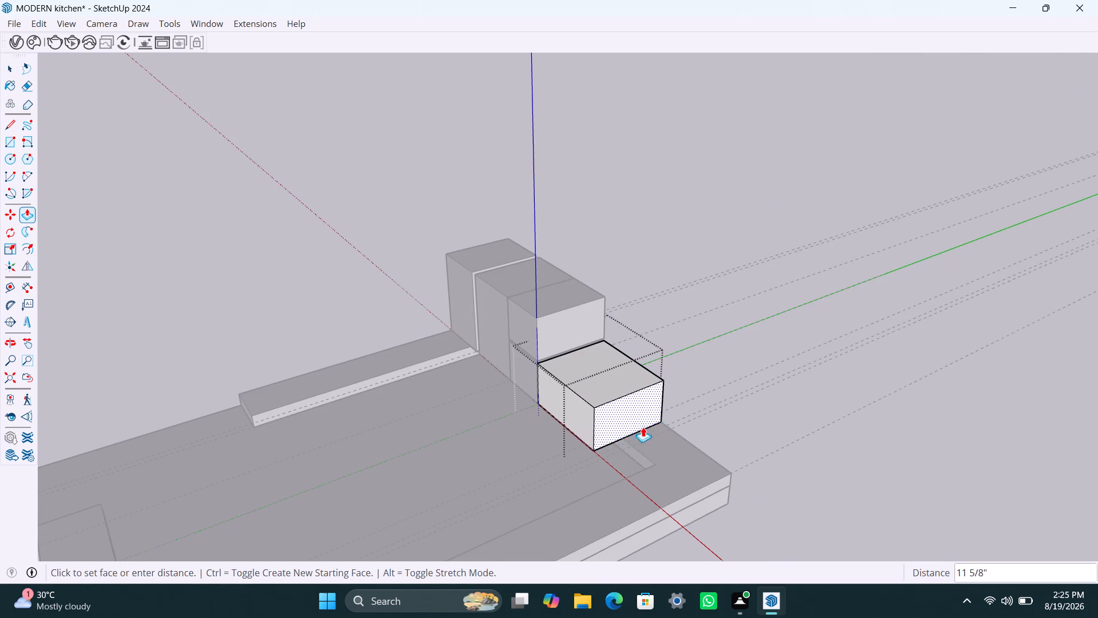
pyautogui.click(717, 385)
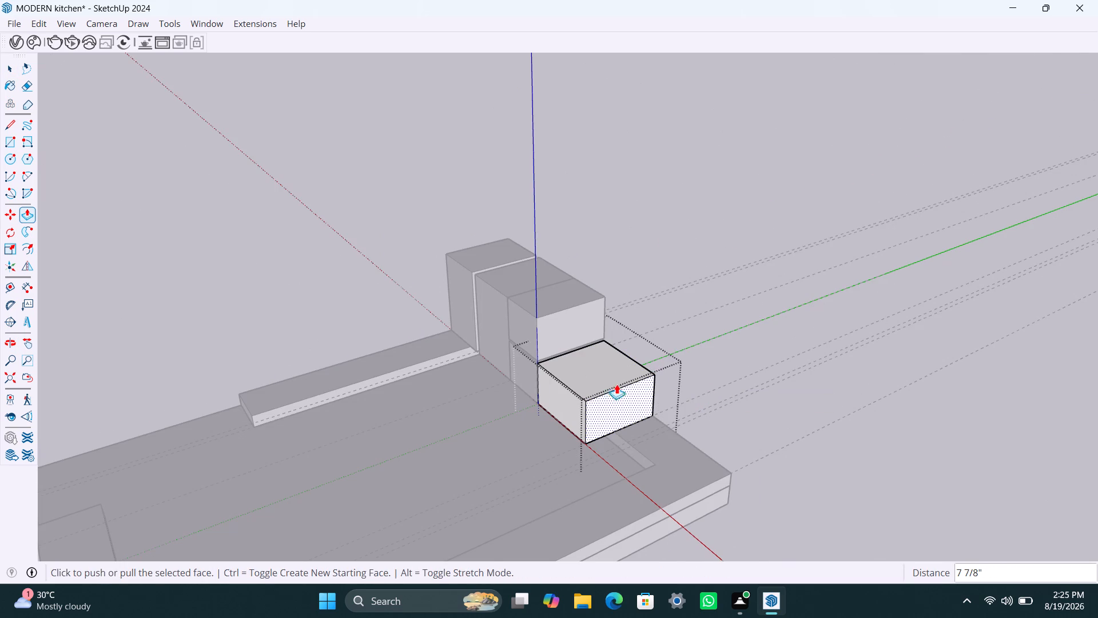
pyautogui.press('Escape')
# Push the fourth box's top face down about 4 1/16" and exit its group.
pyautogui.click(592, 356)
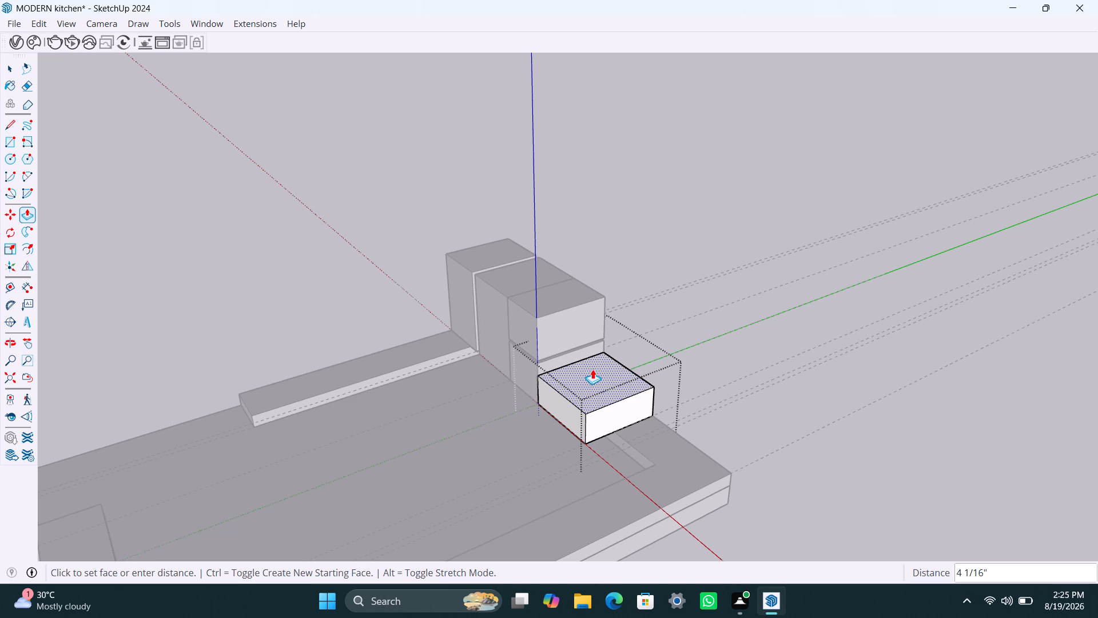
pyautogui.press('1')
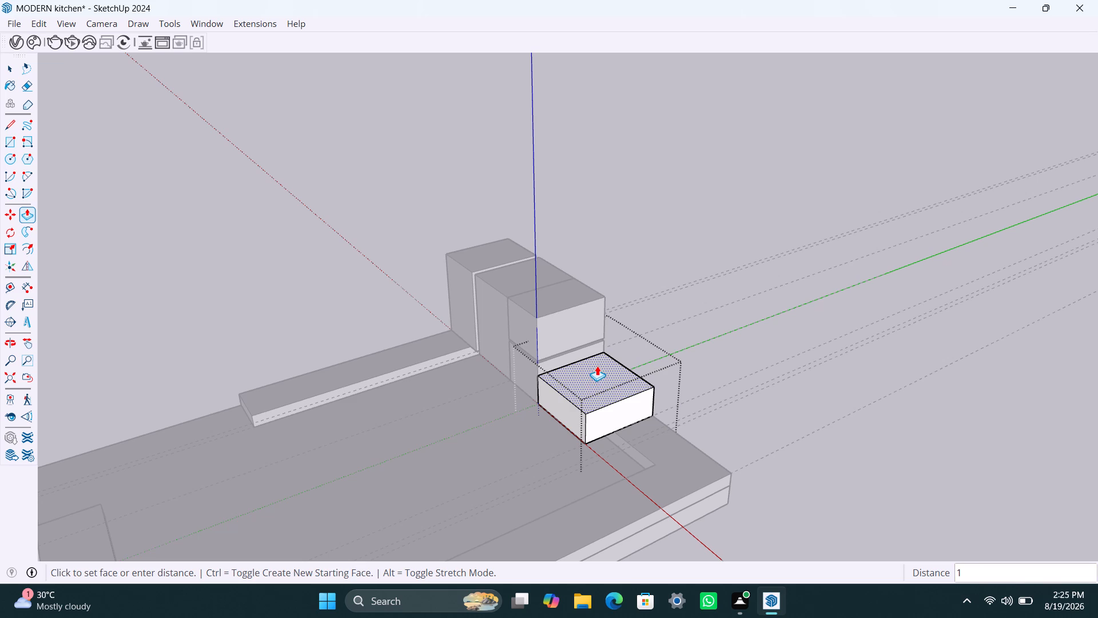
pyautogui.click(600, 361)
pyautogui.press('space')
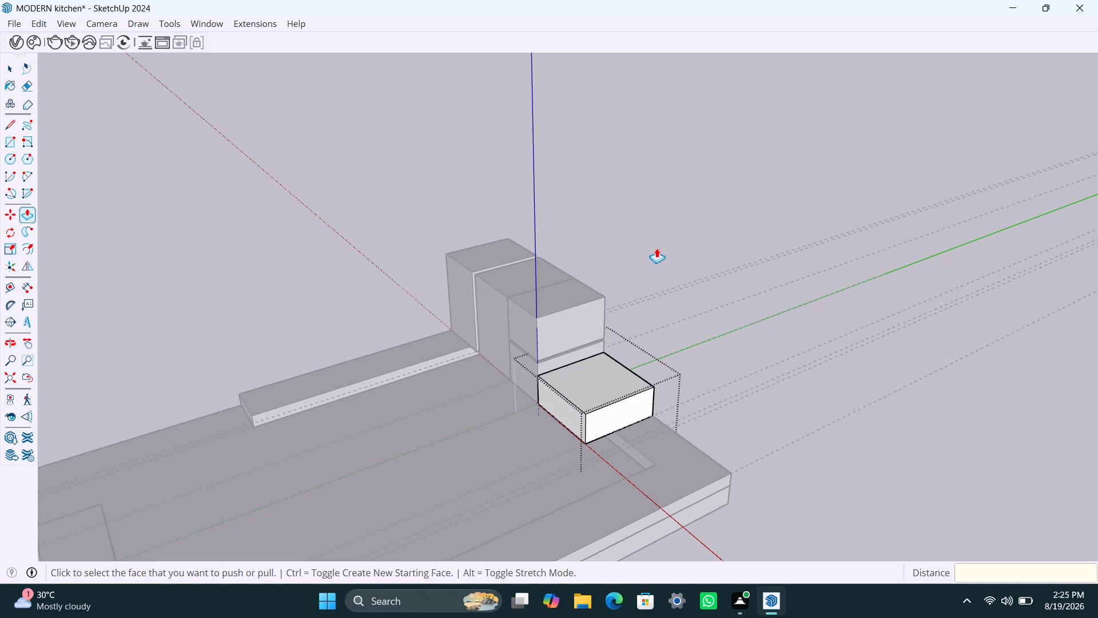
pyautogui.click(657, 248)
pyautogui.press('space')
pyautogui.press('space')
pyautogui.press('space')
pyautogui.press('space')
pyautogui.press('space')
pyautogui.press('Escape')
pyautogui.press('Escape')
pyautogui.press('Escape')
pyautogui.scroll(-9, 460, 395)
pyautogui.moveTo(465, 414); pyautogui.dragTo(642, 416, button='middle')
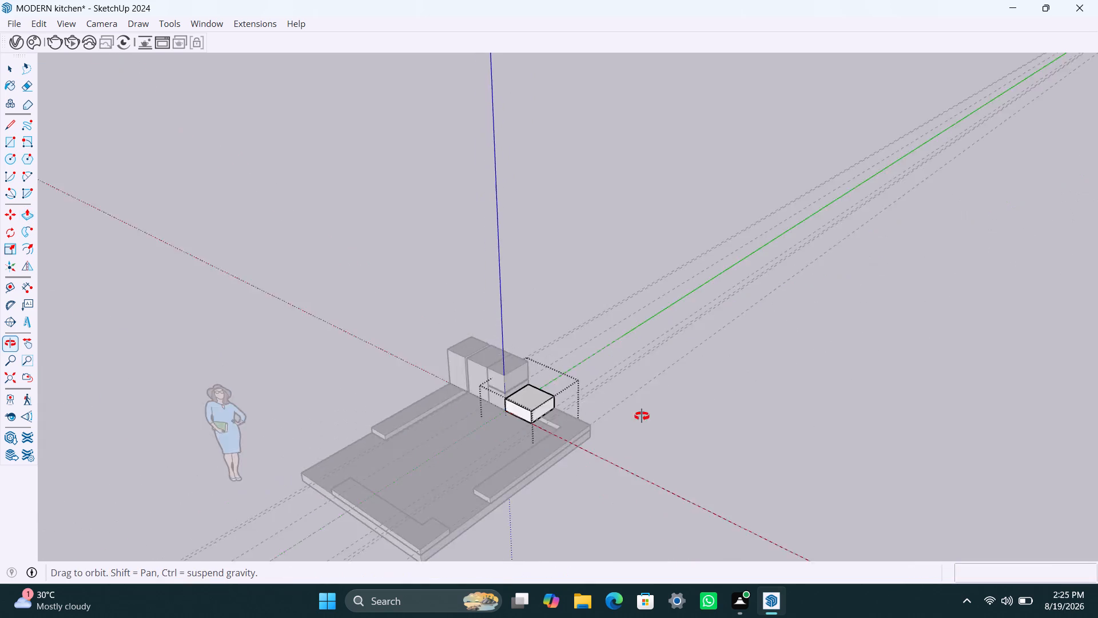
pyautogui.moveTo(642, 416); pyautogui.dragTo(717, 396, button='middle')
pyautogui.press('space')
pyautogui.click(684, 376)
# Pull the fourth box's top face up level with the lower small box's top edge and exit its group.
pyautogui.scroll(4, 559, 421)
pyautogui.moveTo(546, 435); pyautogui.dragTo(586, 429, button='middle')
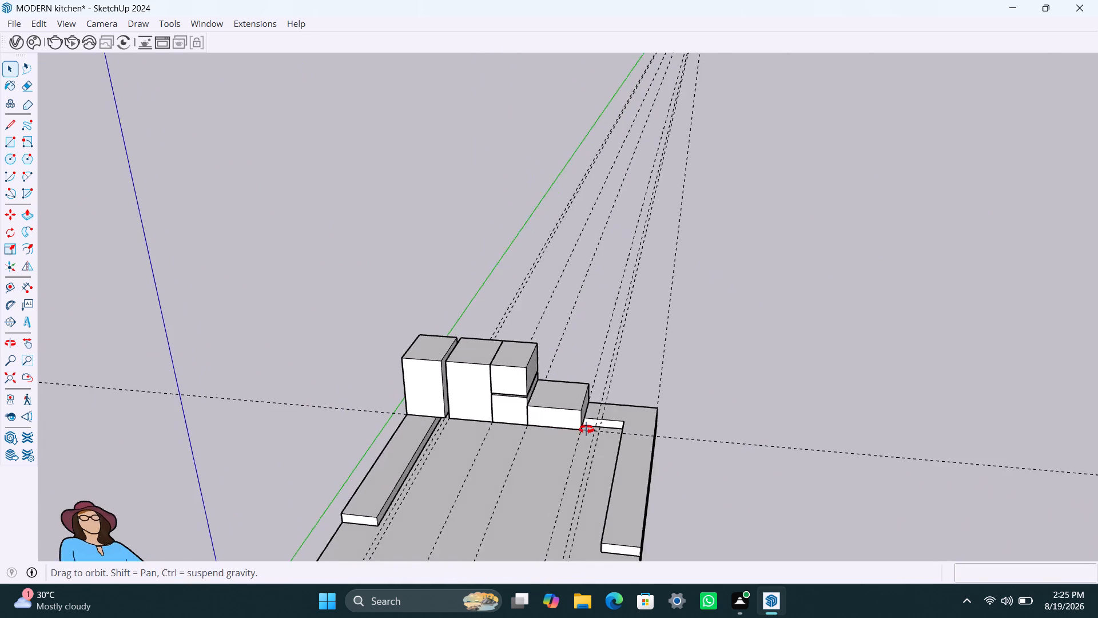
pyautogui.moveTo(586, 429); pyautogui.dragTo(588, 427, button='middle')
pyautogui.scroll(4, 573, 414)
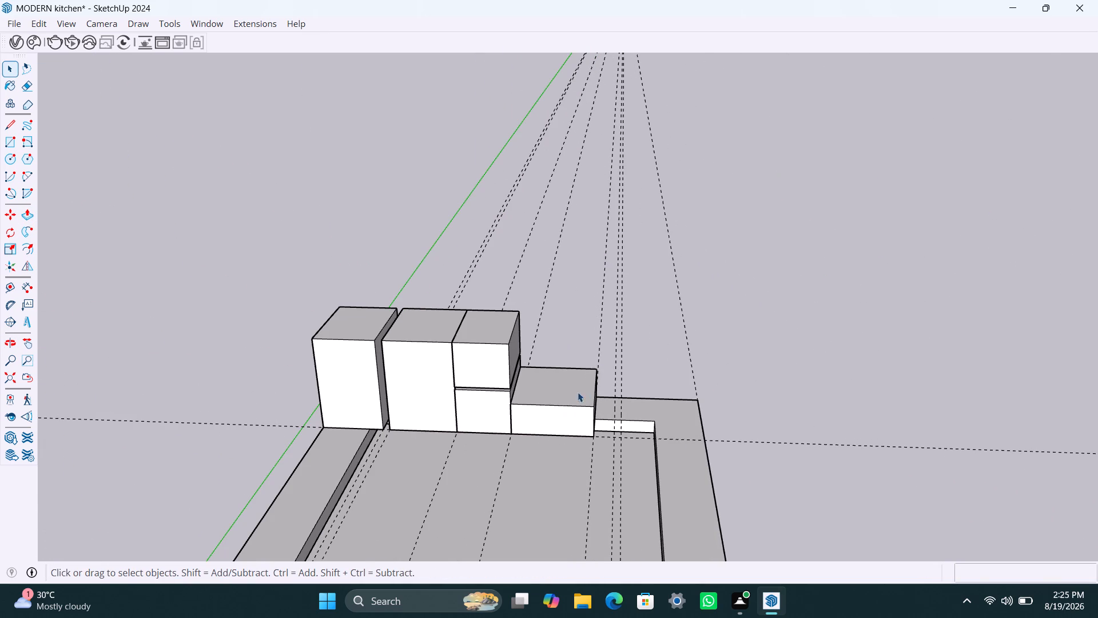
pyautogui.scroll(2, 548, 392)
pyautogui.click(548, 392)
pyautogui.tripleClick(550, 392)
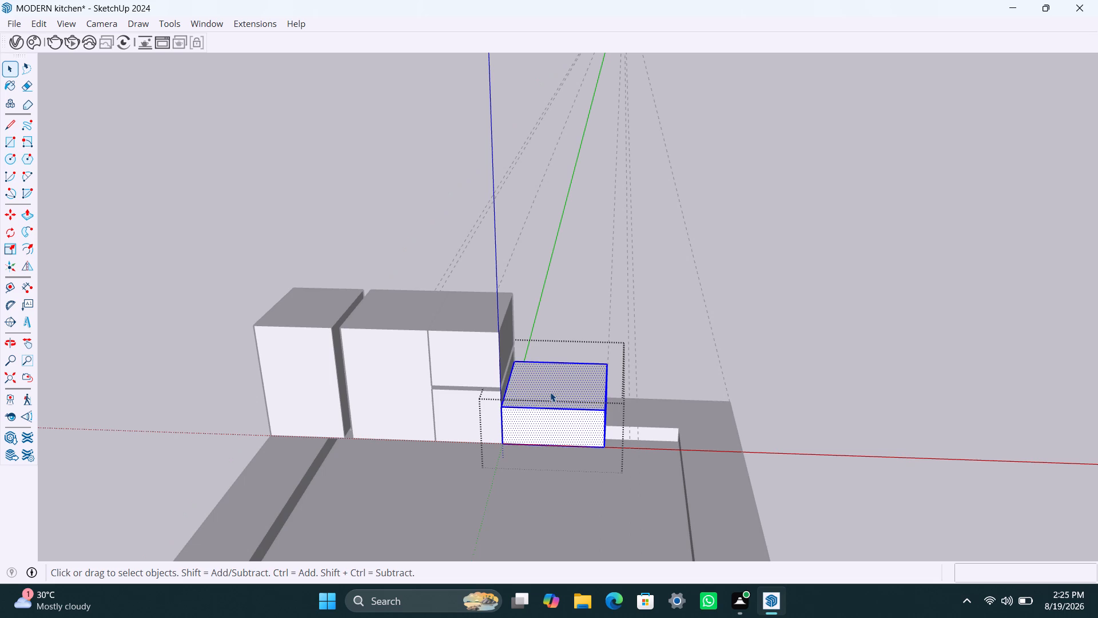
pyautogui.click(550, 392)
pyautogui.click(550, 391)
pyautogui.scroll(4, 541, 392)
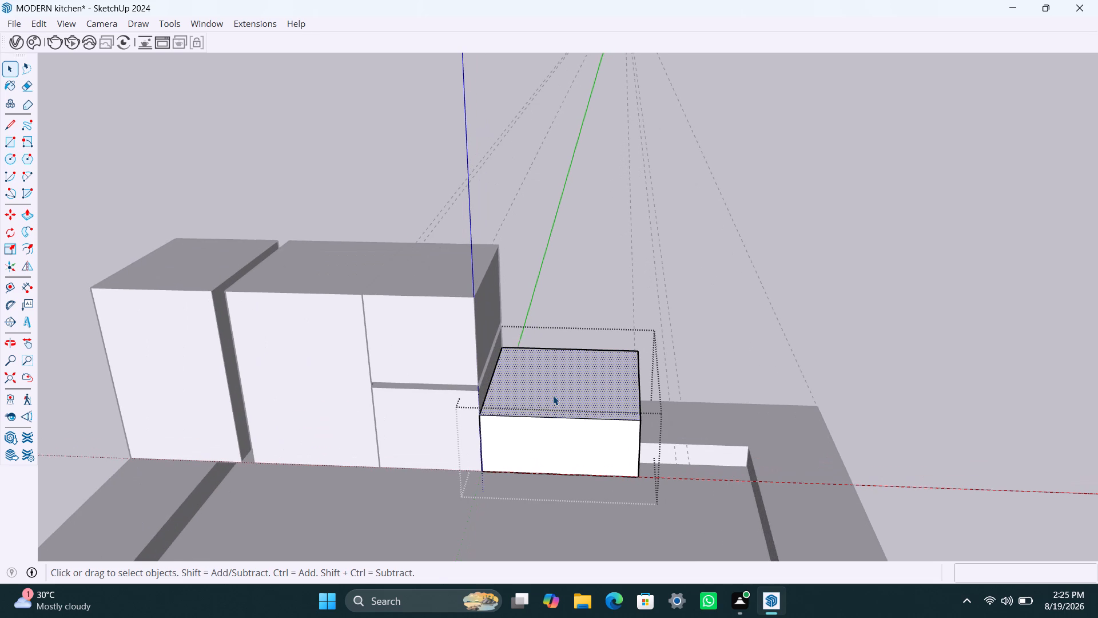
pyautogui.press('p')
pyautogui.click(506, 400)
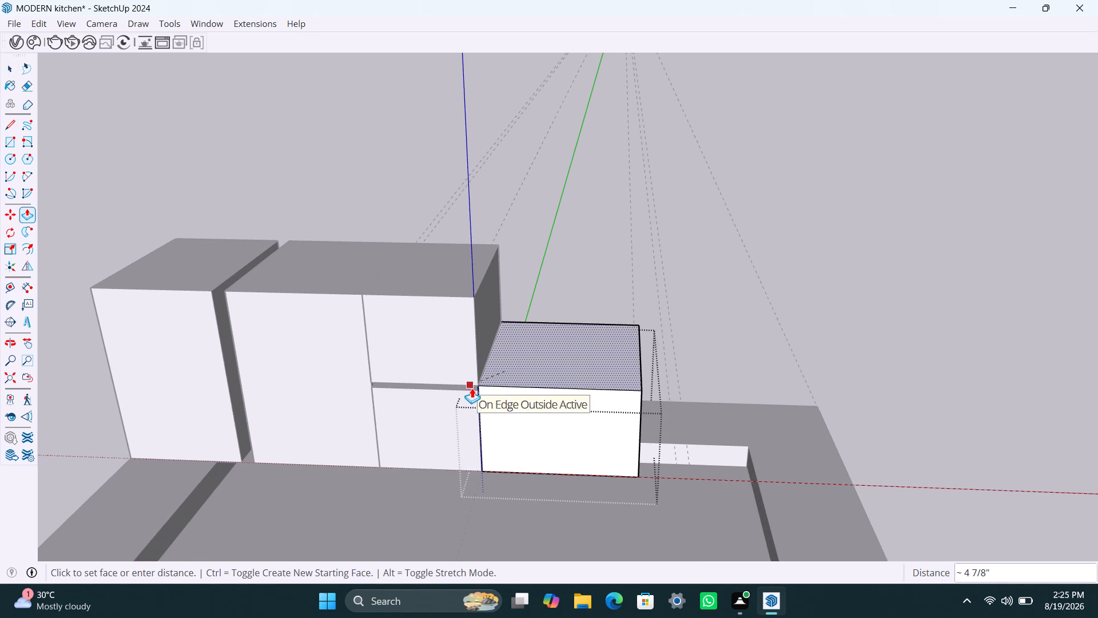
pyautogui.click(475, 394)
pyautogui.press('space')
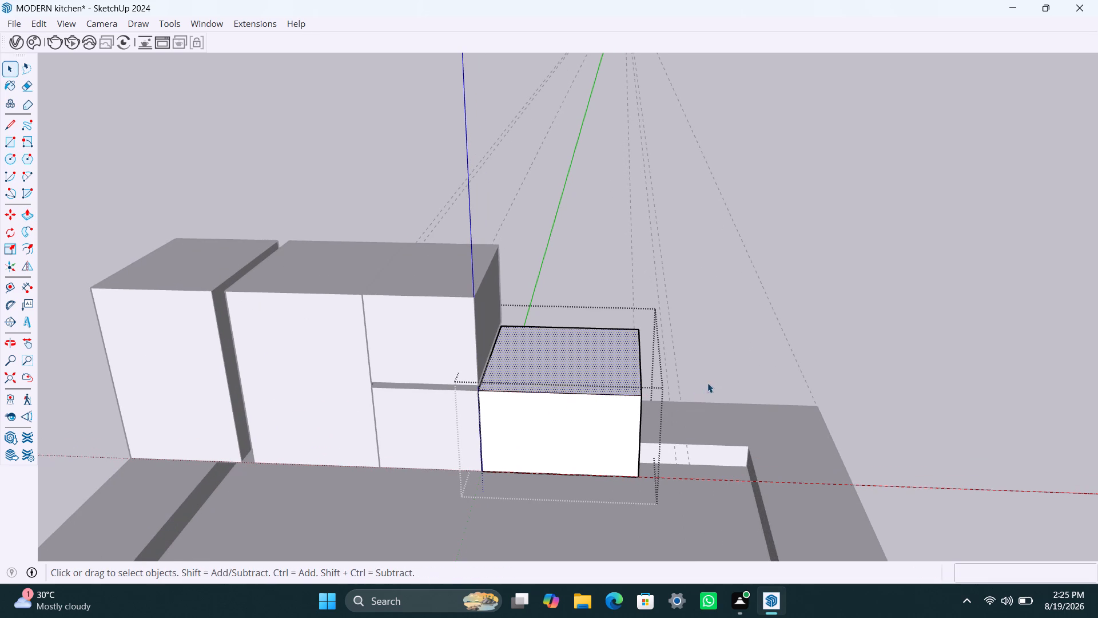
pyautogui.click(723, 365)
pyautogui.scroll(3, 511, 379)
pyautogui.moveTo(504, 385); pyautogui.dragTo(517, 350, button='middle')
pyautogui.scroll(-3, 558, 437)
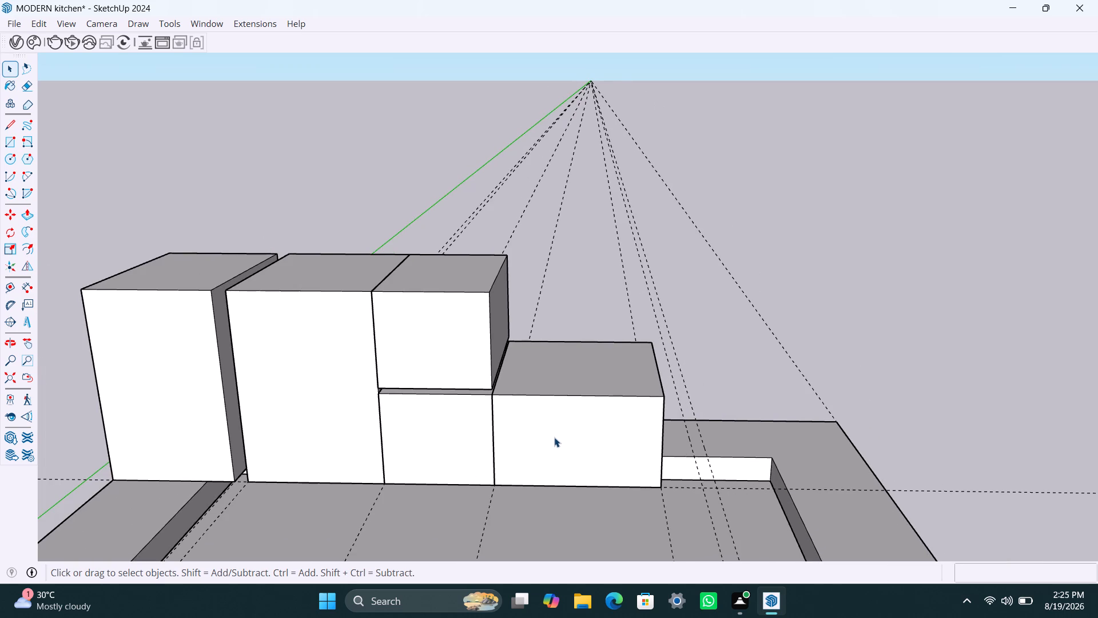
# Copy the upper small box sideways about 1' 3 3/4" so the copy sits above the fourth box, flush against the original.
pyautogui.click(574, 418)
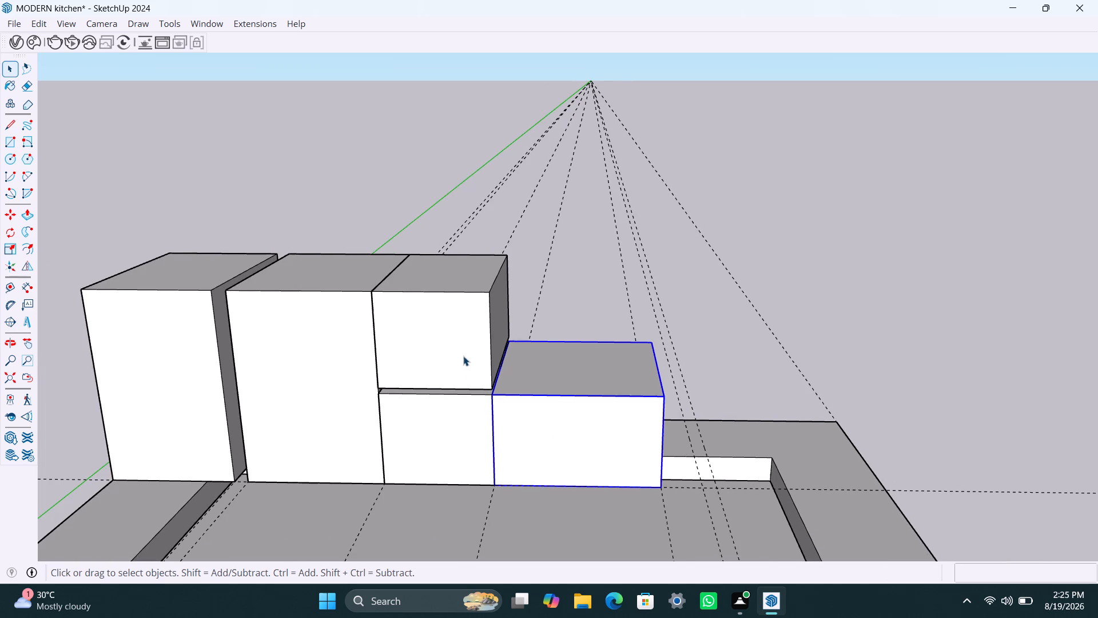
pyautogui.click(463, 356)
pyautogui.press('m')
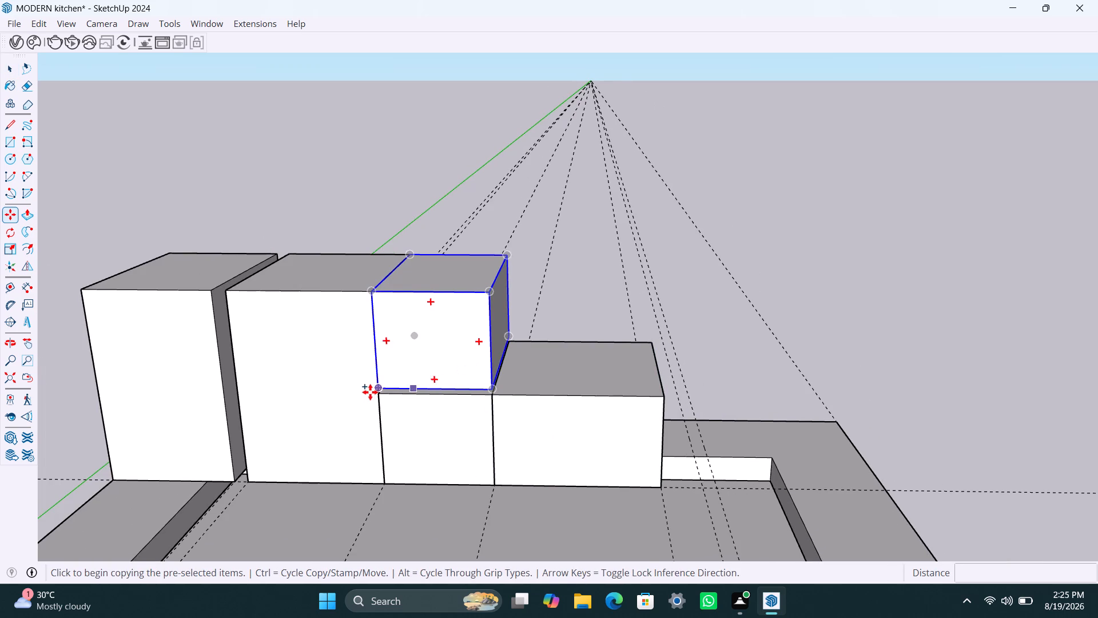
pyautogui.click(379, 388)
pyautogui.click(498, 386)
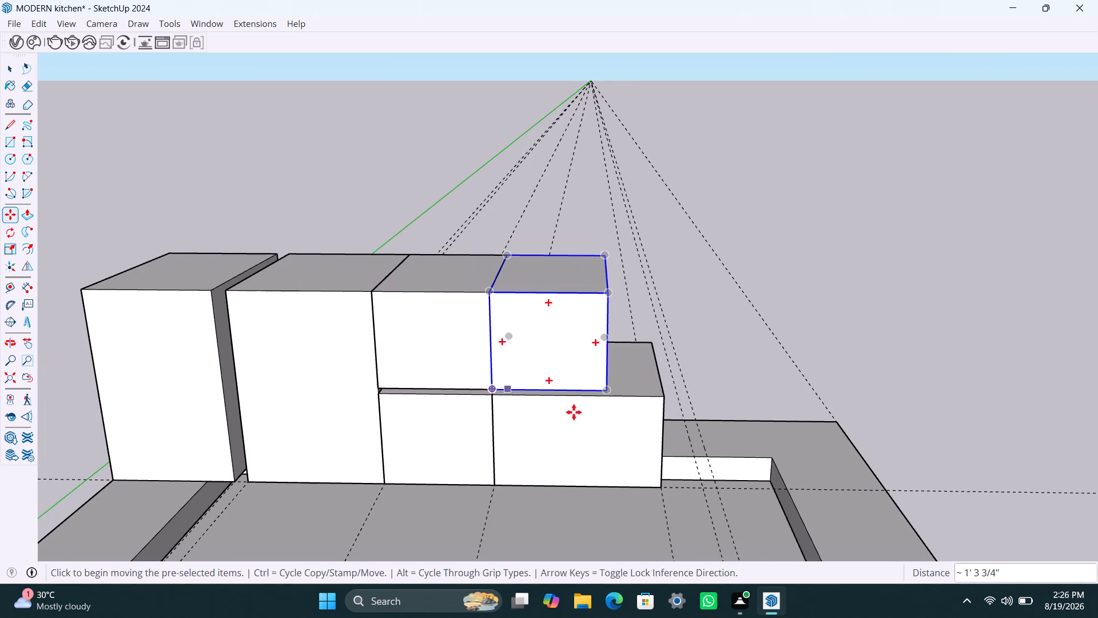
pyautogui.press('space')
pyautogui.click(777, 288)
# Pull the copied upper box's exposed side face out flush with the side of the box beneath it.
pyautogui.scroll(-3, 683, 360)
pyautogui.moveTo(683, 360); pyautogui.dragTo(393, 398, button='middle')
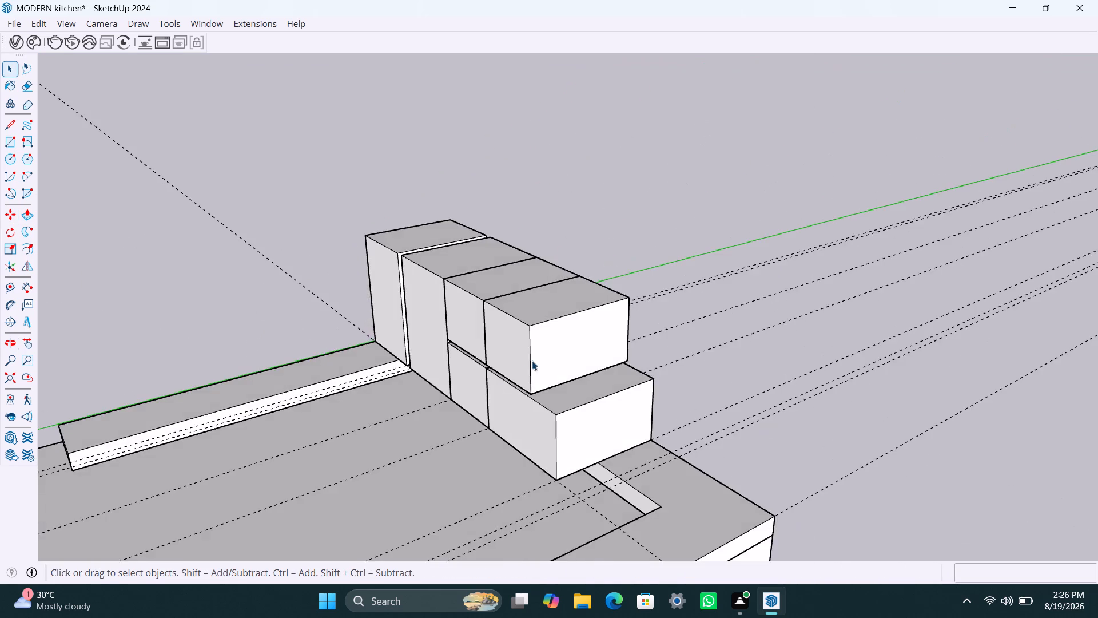
pyautogui.scroll(3, 535, 358)
pyautogui.tripleClick(563, 360)
pyautogui.click(563, 360)
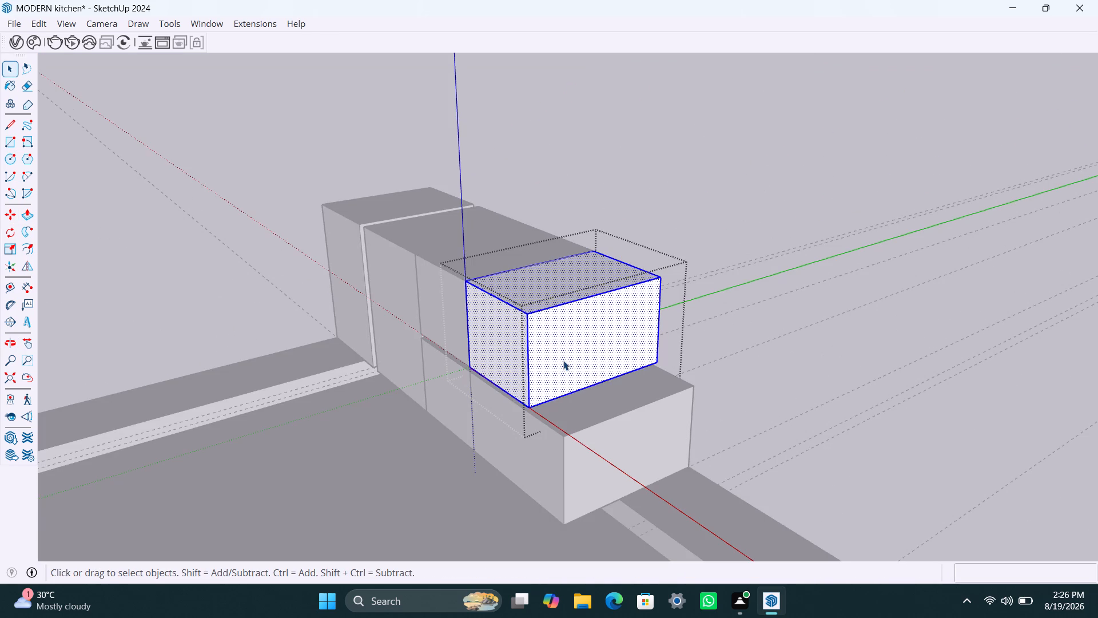
pyautogui.press('p')
pyautogui.click(564, 360)
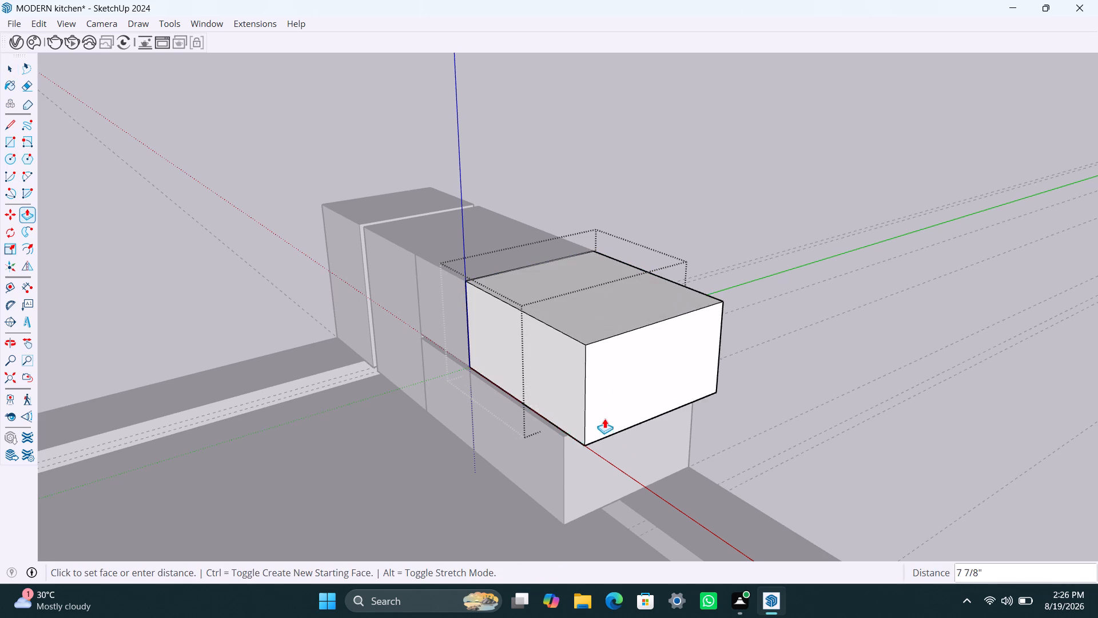
pyautogui.click(566, 433)
pyautogui.press('space')
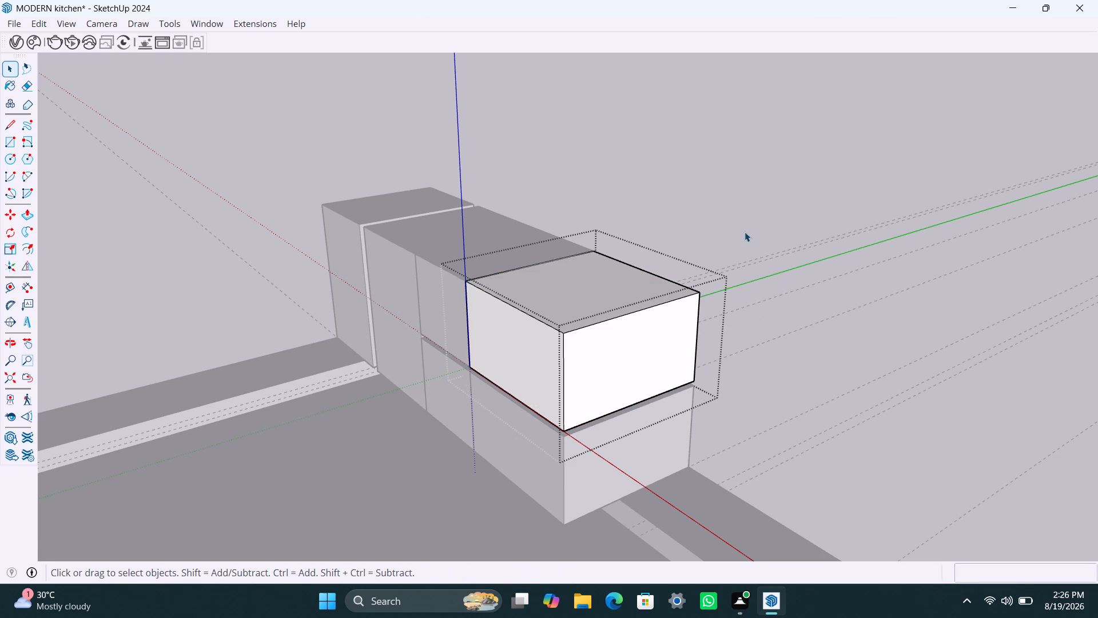
pyautogui.click(743, 228)
# Push the copied upper box's top face down about 5 5/16" and exit its group.
pyautogui.scroll(-3, 405, 426)
pyautogui.moveTo(411, 449); pyautogui.dragTo(690, 421, button='middle')
pyautogui.scroll(-4, 594, 398)
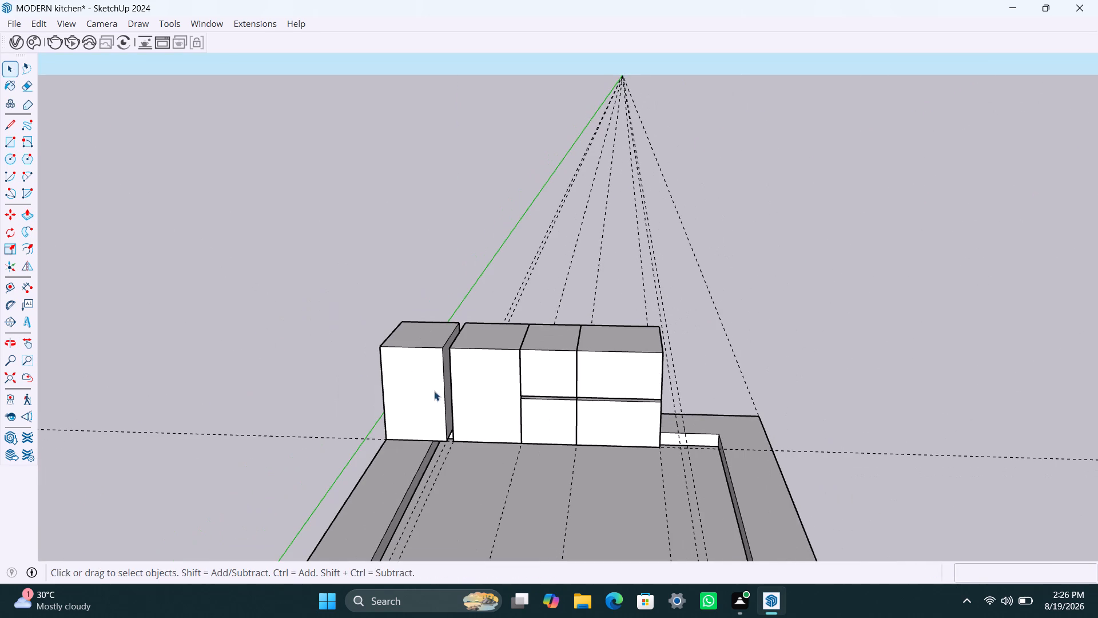
pyautogui.scroll(-1, 675, 350)
pyautogui.moveTo(627, 355); pyautogui.dragTo(660, 402, button='middle')
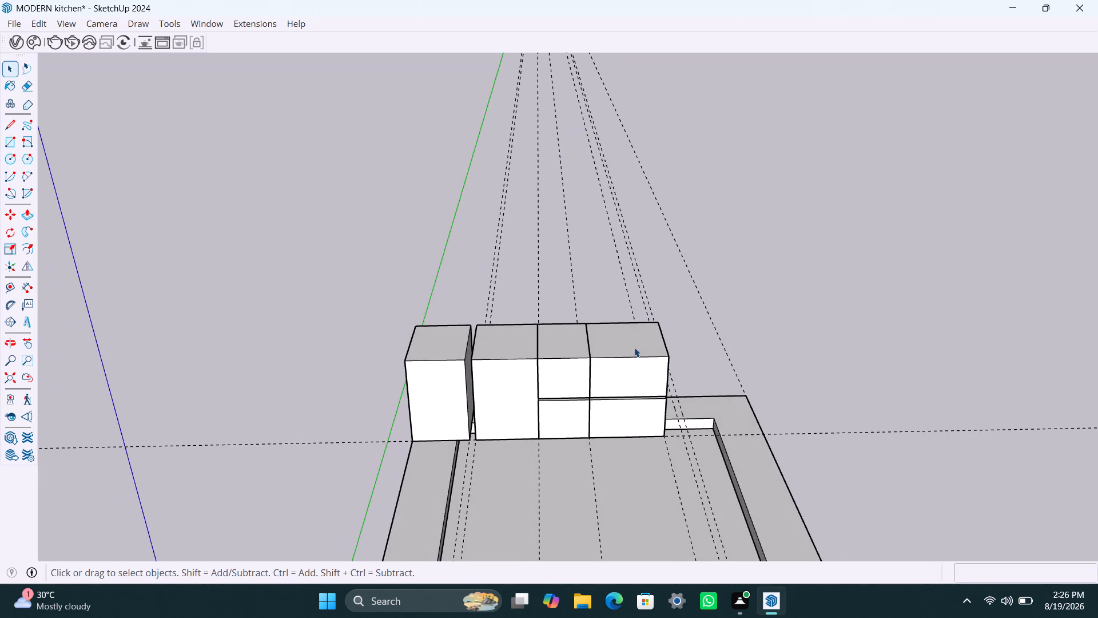
pyautogui.tripleClick(634, 347)
pyautogui.click(634, 347)
pyautogui.click(625, 342)
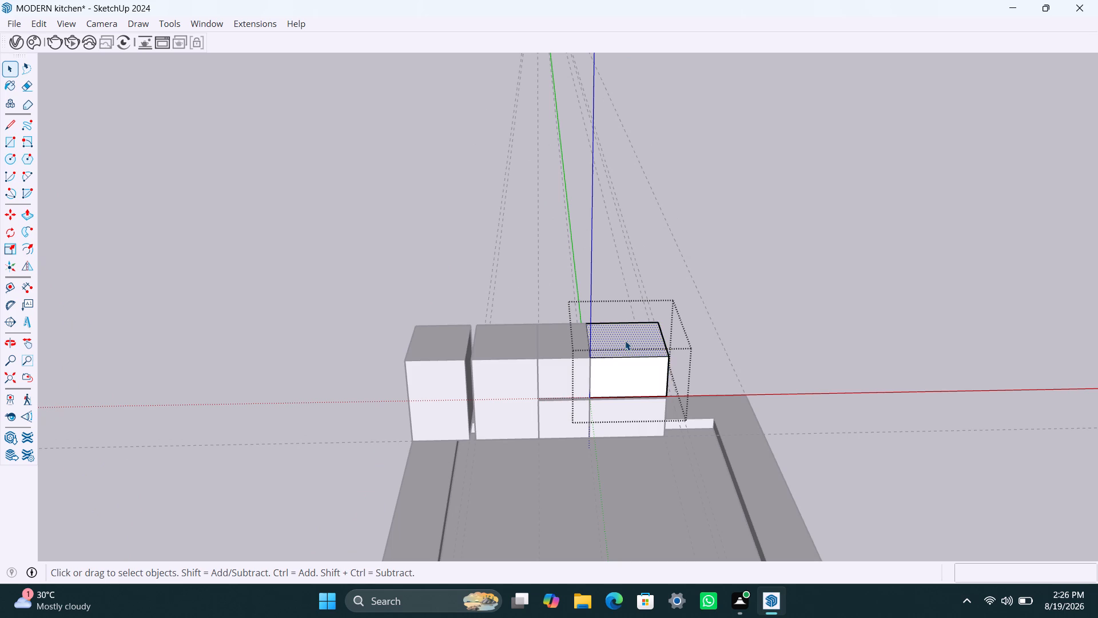
pyautogui.press('p')
pyautogui.click(625, 340)
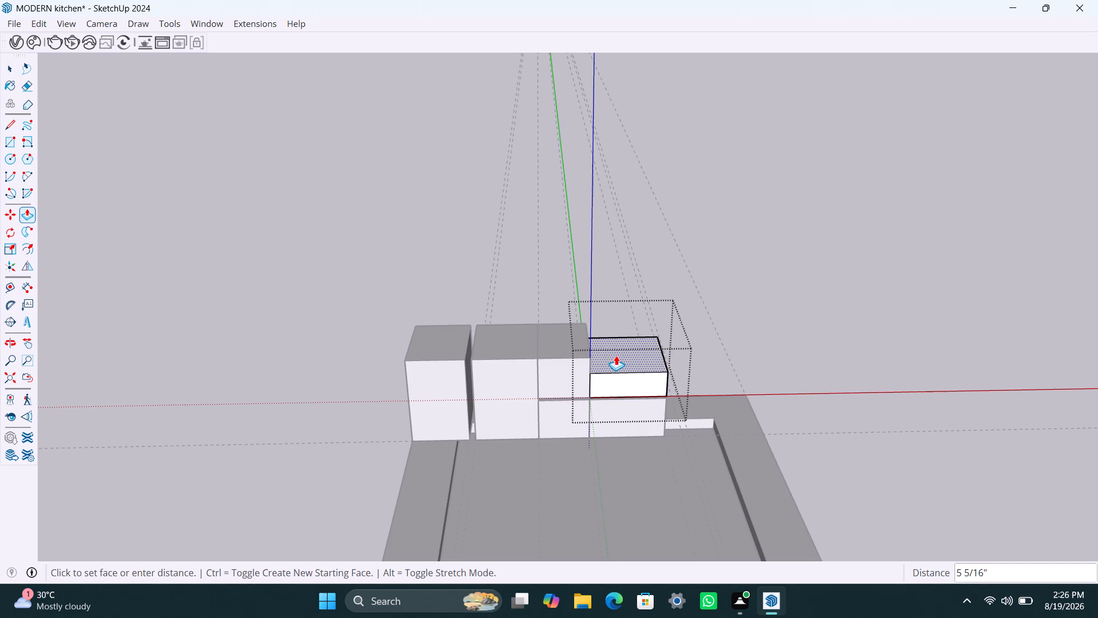
pyautogui.click(616, 355)
pyautogui.press('space')
pyautogui.click(783, 300)
# Copy the shortened upper box straight up about 8 7/16" so the copy rests on its top face.
pyautogui.scroll(-2, 738, 390)
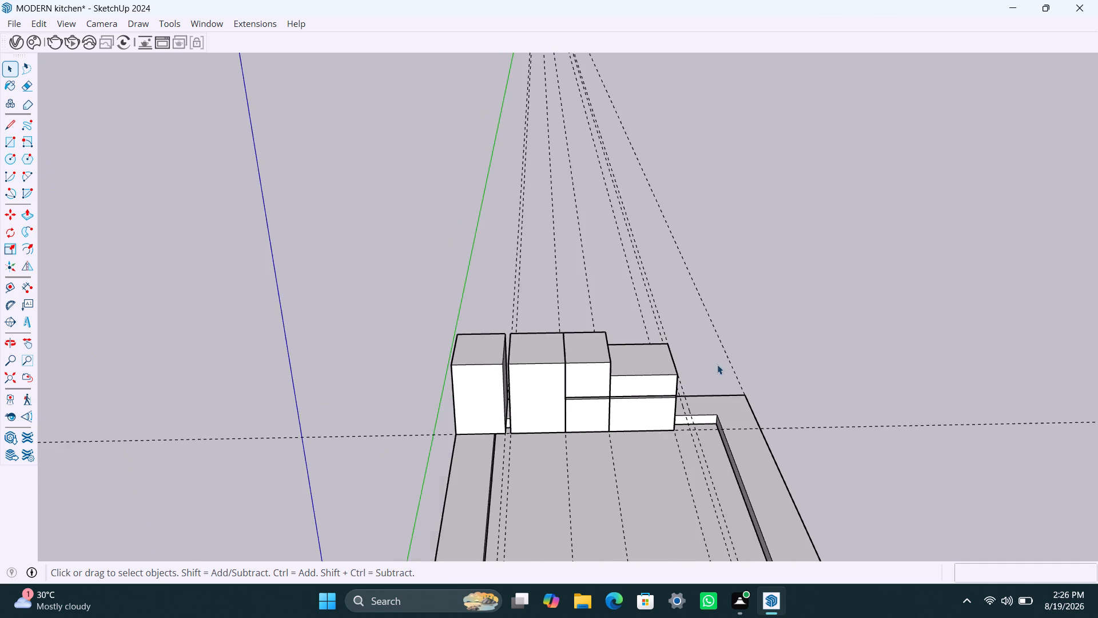
pyautogui.moveTo(717, 365); pyautogui.dragTo(577, 322, button='middle')
pyautogui.scroll(7, 616, 396)
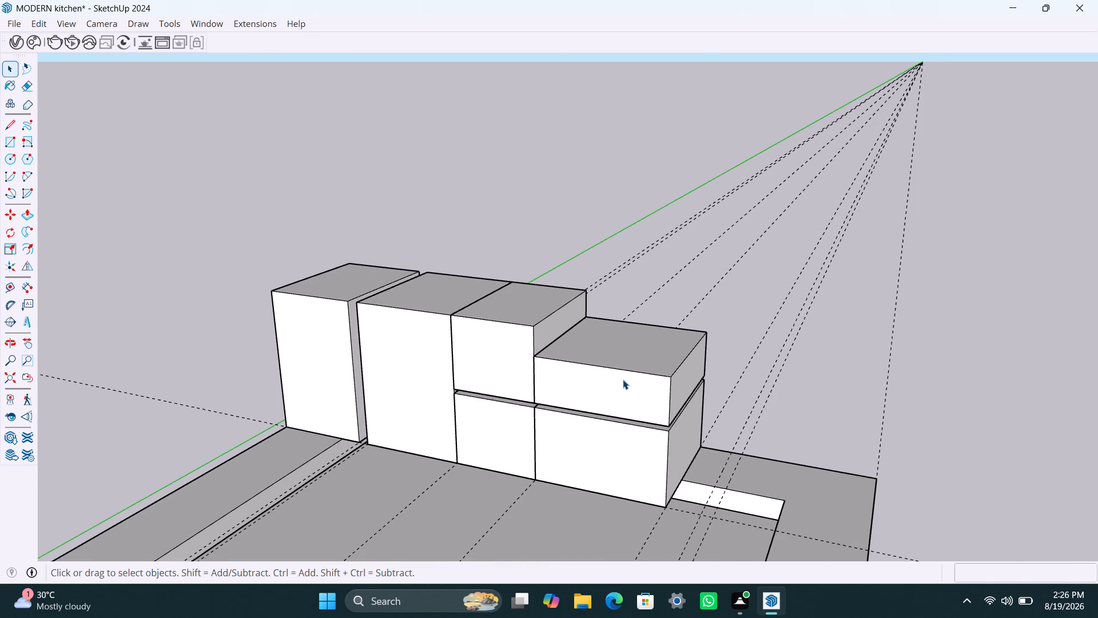
pyautogui.scroll(-2, 632, 381)
pyautogui.click(664, 399)
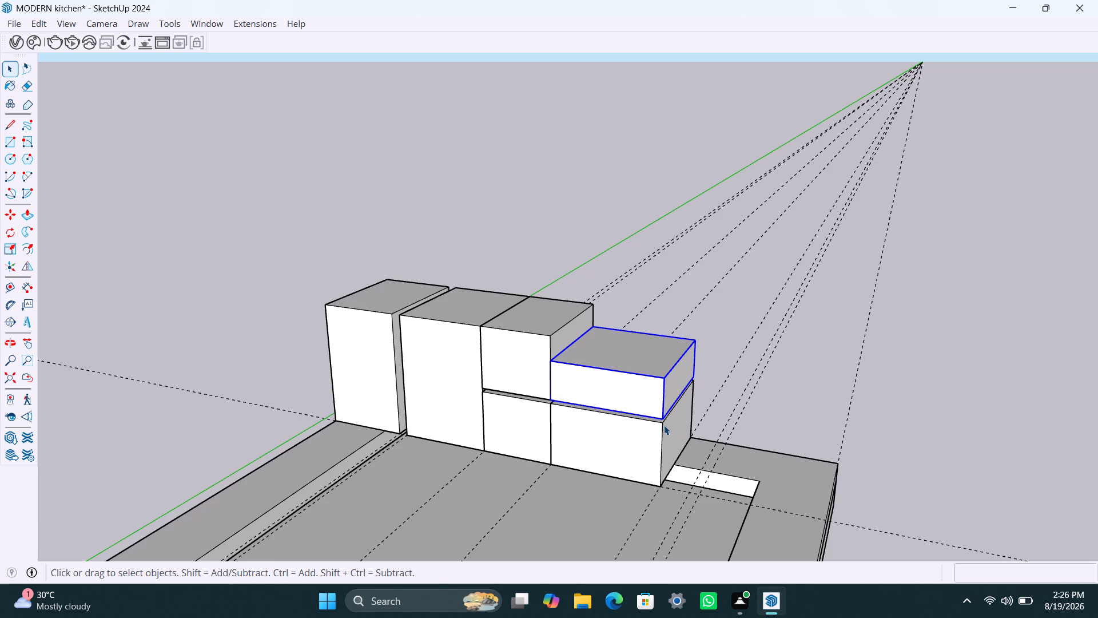
pyautogui.press('m')
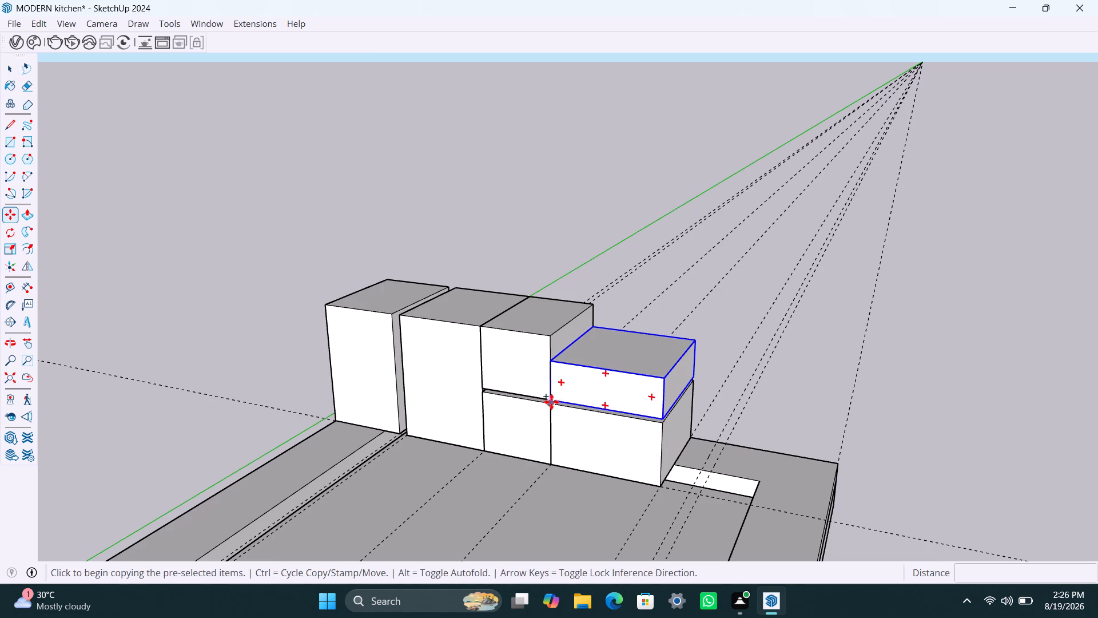
pyautogui.click(552, 399)
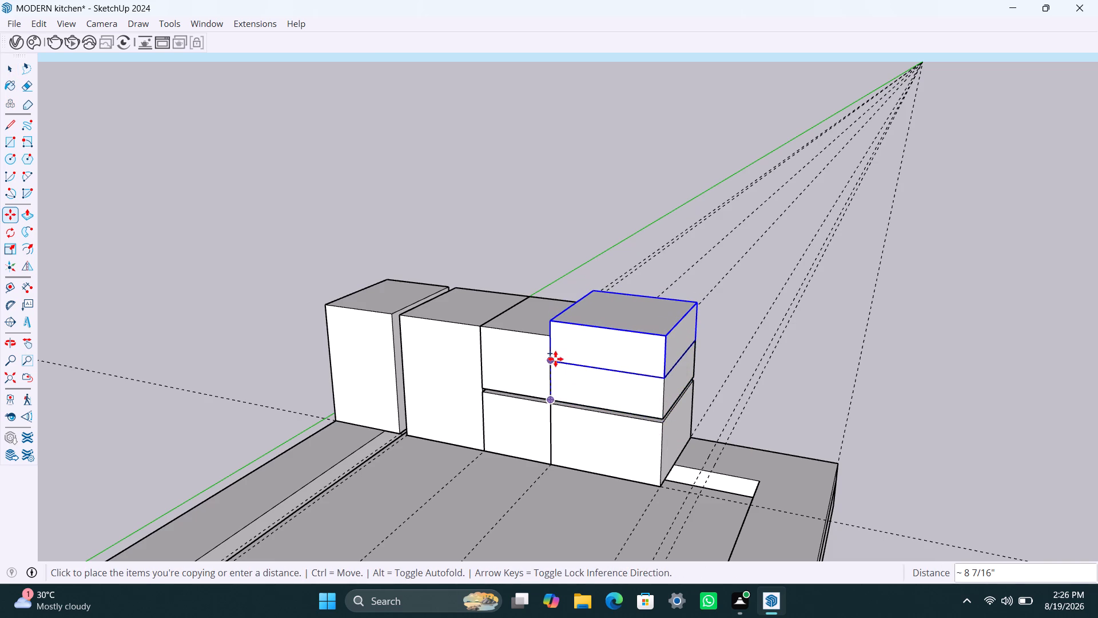
pyautogui.click(555, 359)
pyautogui.press('space')
pyautogui.click(826, 344)
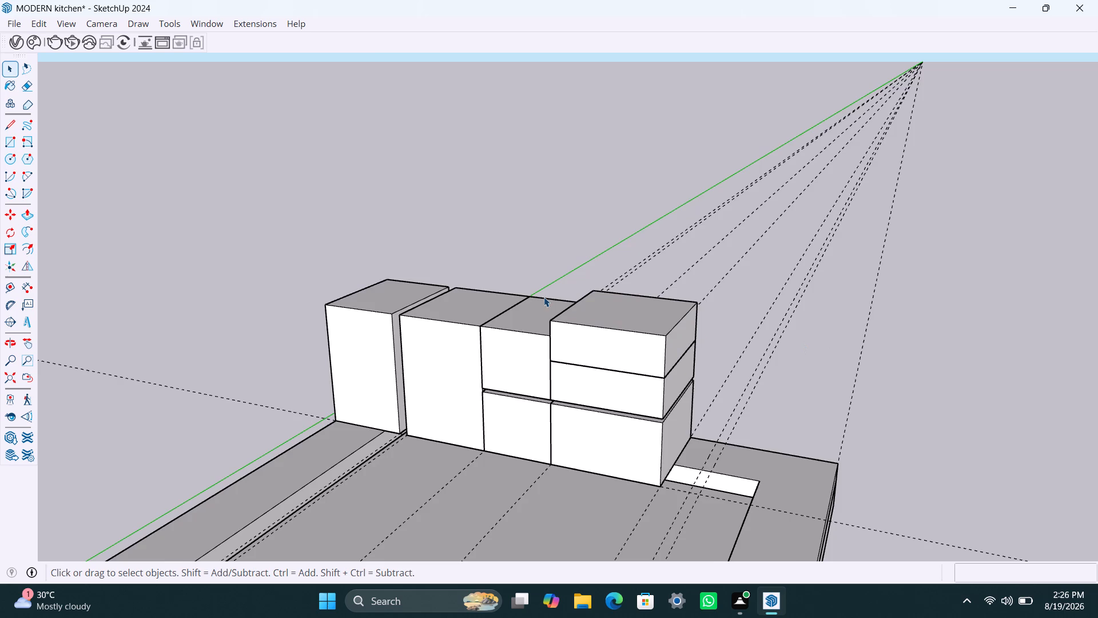
# Push the topmost box's top face down about 3 1/8" level with the neighbouring box tops and exit its group.
pyautogui.scroll(3, 615, 312)
pyautogui.tripleClick(619, 314)
pyautogui.click(619, 314)
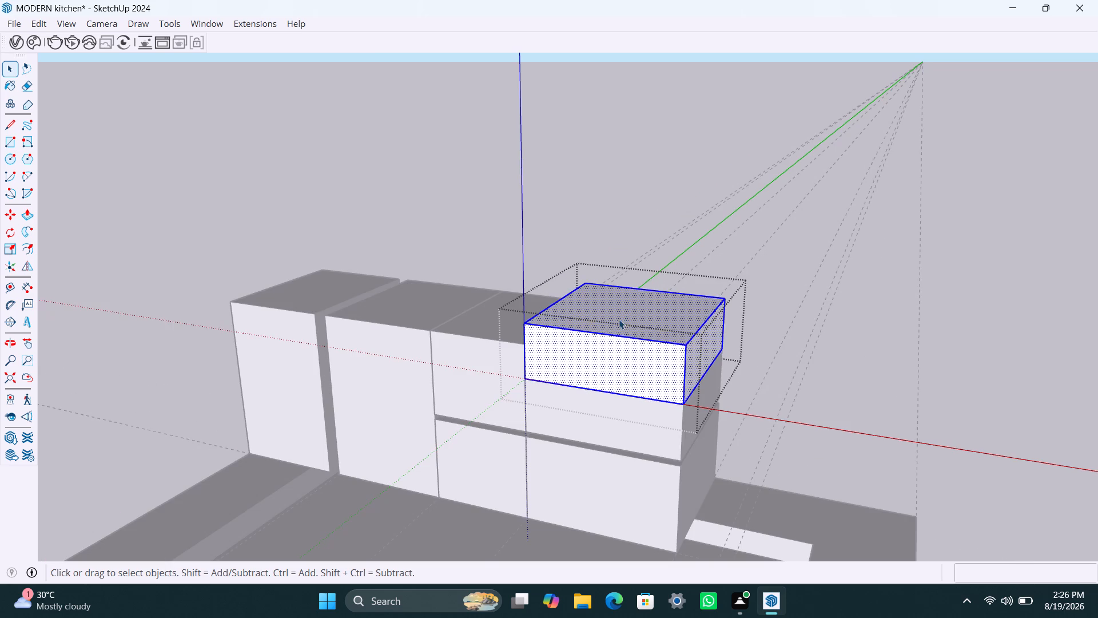
pyautogui.click(619, 322)
pyautogui.press('p')
pyautogui.click(581, 310)
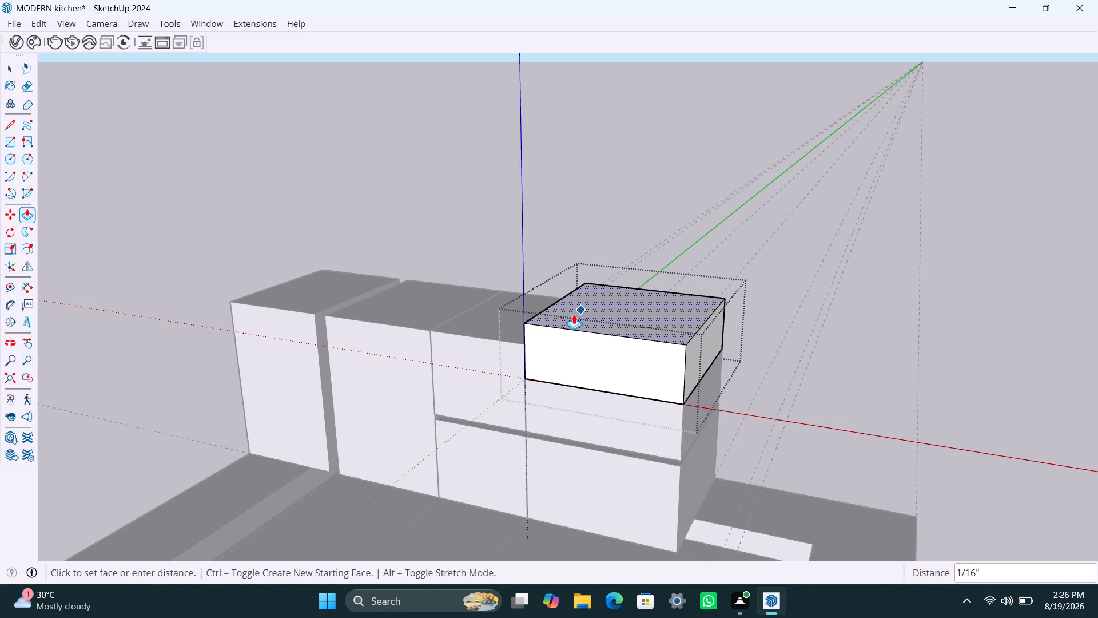
pyautogui.click(519, 340)
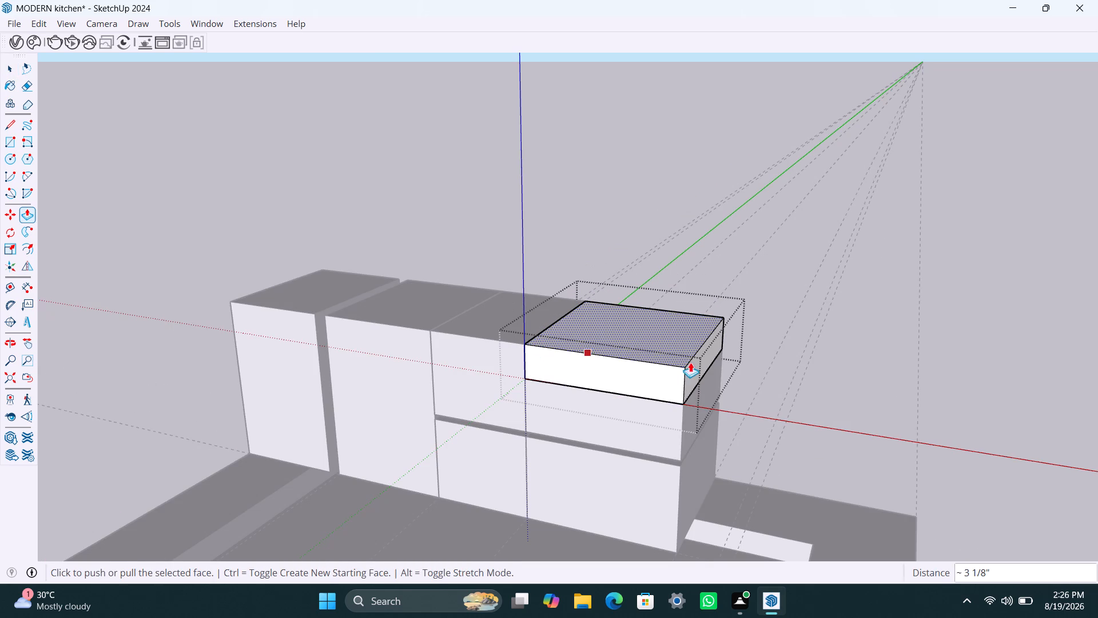
pyautogui.press('space')
pyautogui.click(803, 347)
# Draw a rectangle on the base between the three-tier stack's exposed side and the nearest guide line, and make it a group.
pyautogui.scroll(-4, 559, 393)
pyautogui.moveTo(506, 432); pyautogui.dragTo(615, 420, button='middle')
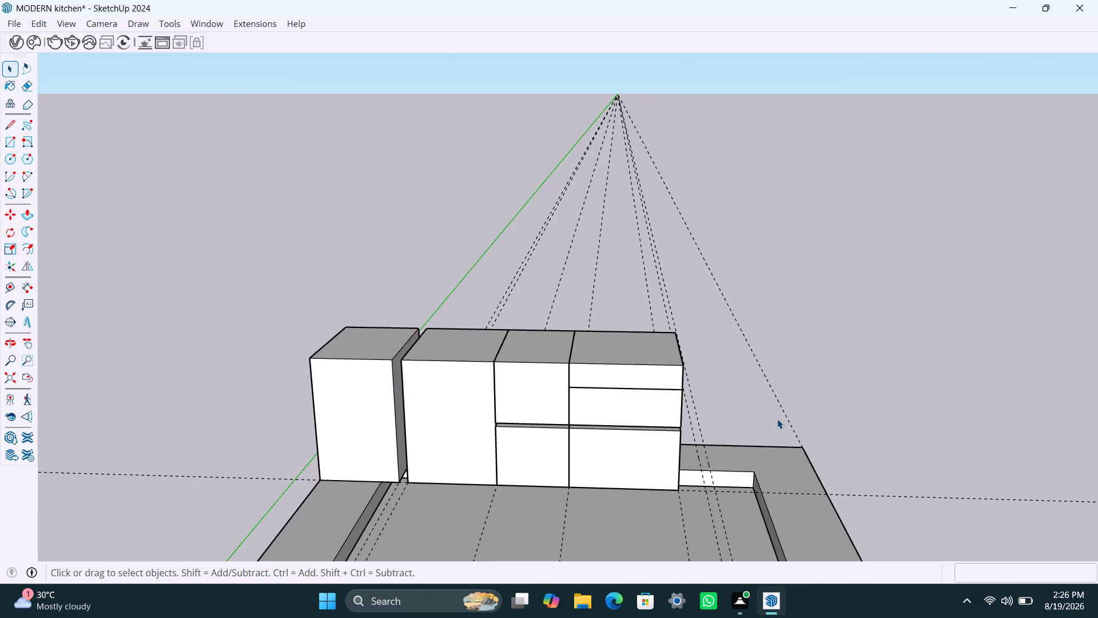
pyautogui.moveTo(572, 401); pyautogui.dragTo(549, 437, button='middle')
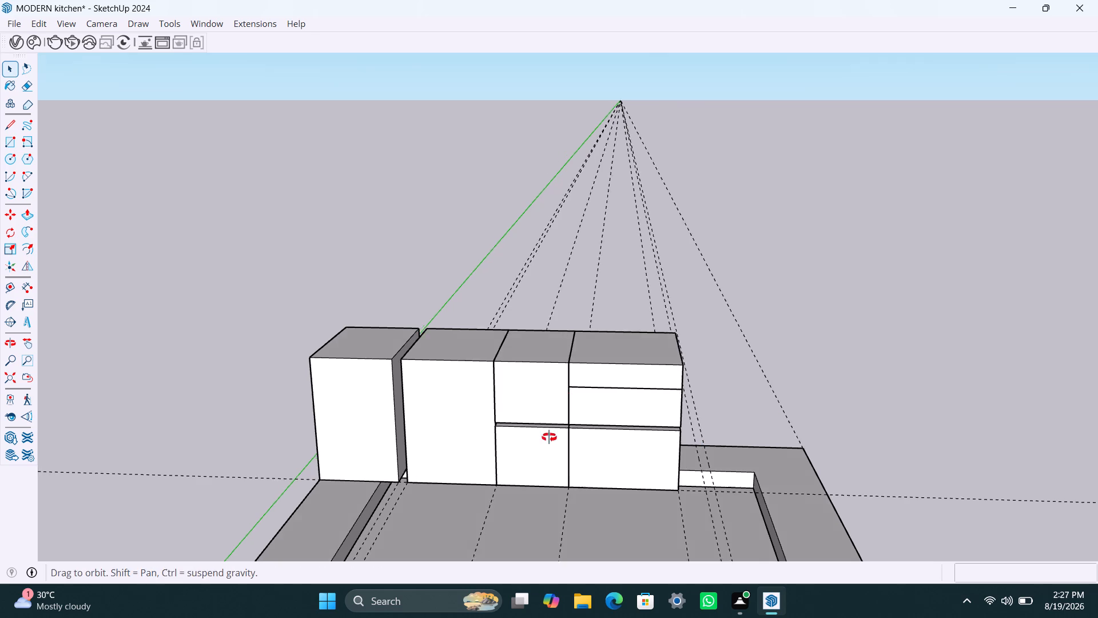
pyautogui.moveTo(549, 437); pyautogui.dragTo(554, 501, button='middle')
pyautogui.scroll(-2, 607, 448)
pyautogui.moveTo(581, 447); pyautogui.dragTo(539, 434, button='middle')
pyautogui.moveTo(592, 459); pyautogui.dragTo(592, 465, button='middle')
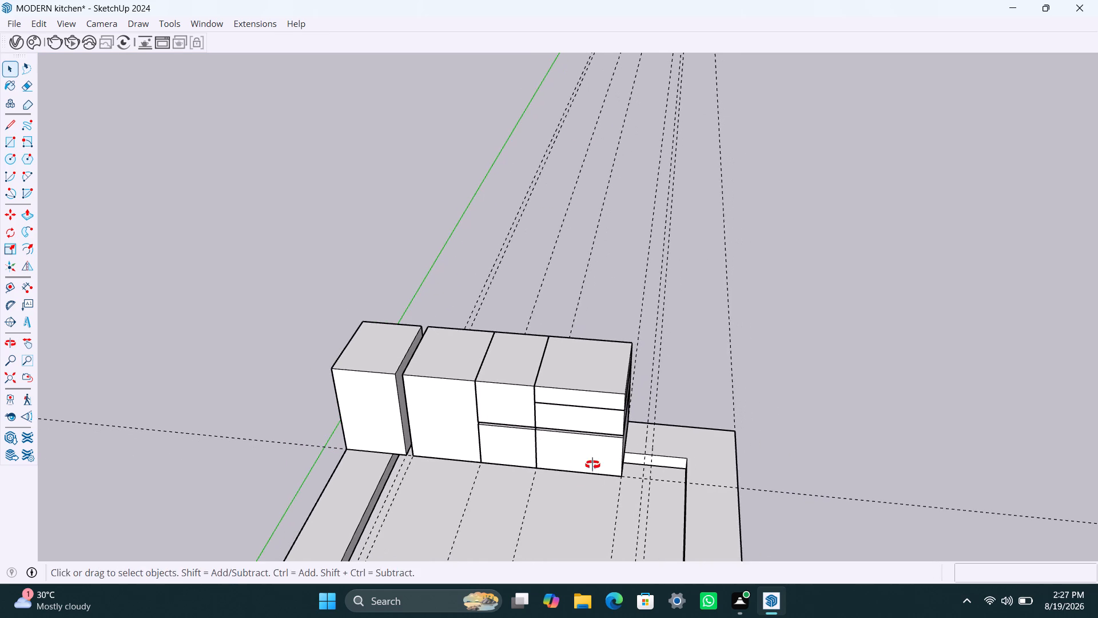
pyautogui.moveTo(592, 465); pyautogui.dragTo(595, 505, button='middle')
pyautogui.scroll(2, 642, 498)
pyautogui.moveTo(642, 498); pyautogui.dragTo(668, 500, button='middle')
pyautogui.scroll(3, 650, 485)
pyautogui.moveTo(644, 470); pyautogui.dragTo(627, 472, button='middle')
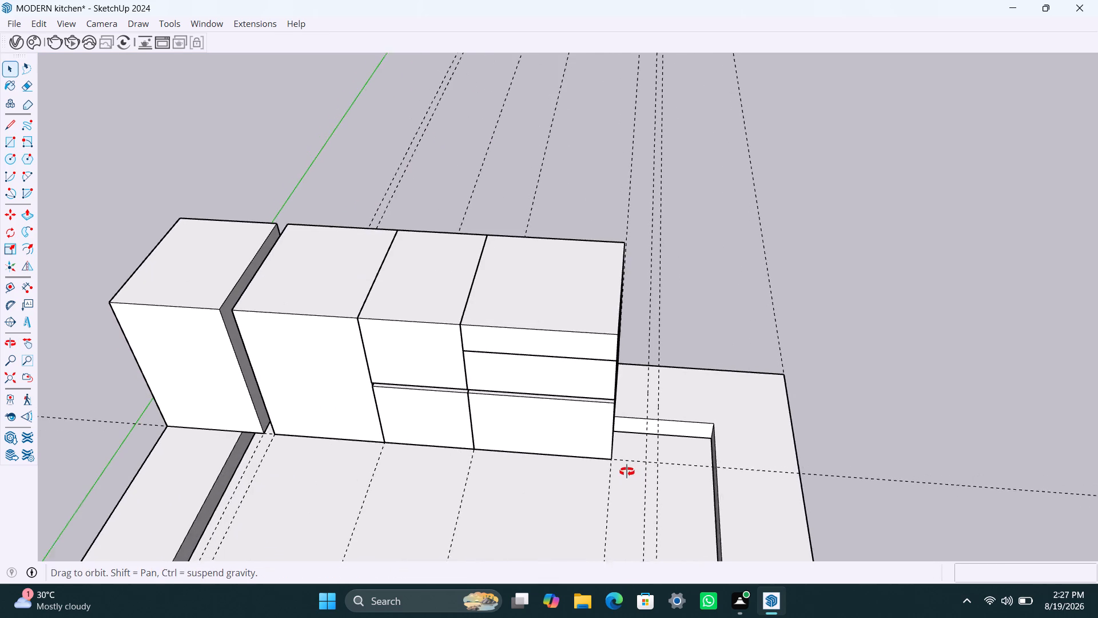
pyautogui.moveTo(627, 472); pyautogui.dragTo(623, 472, button='middle')
pyautogui.press('r')
pyautogui.scroll(4, 632, 455)
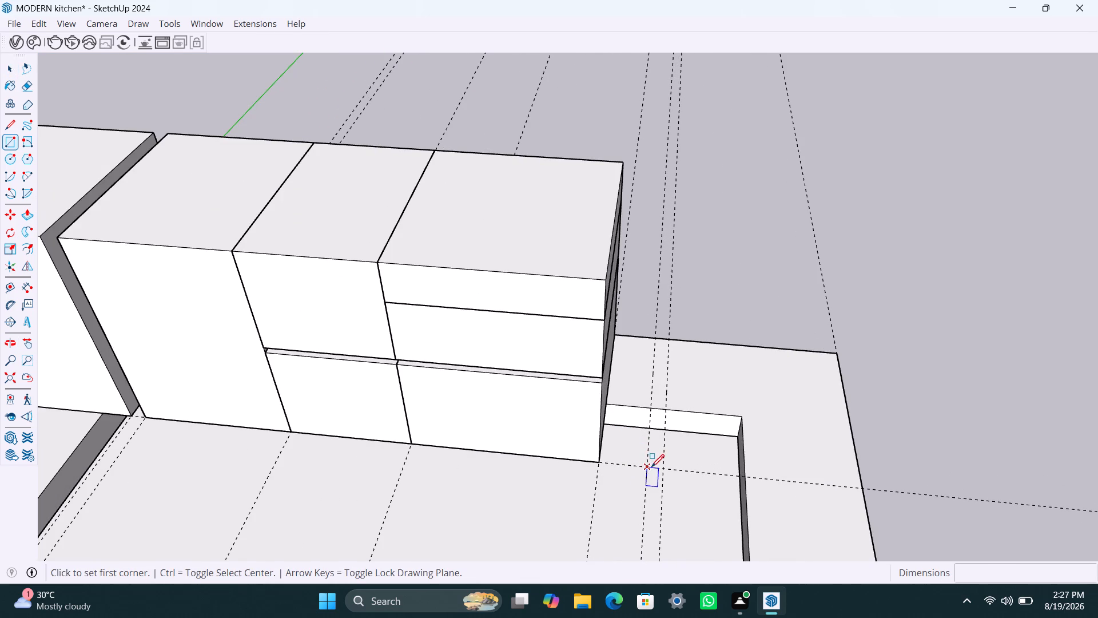
pyautogui.click(646, 466)
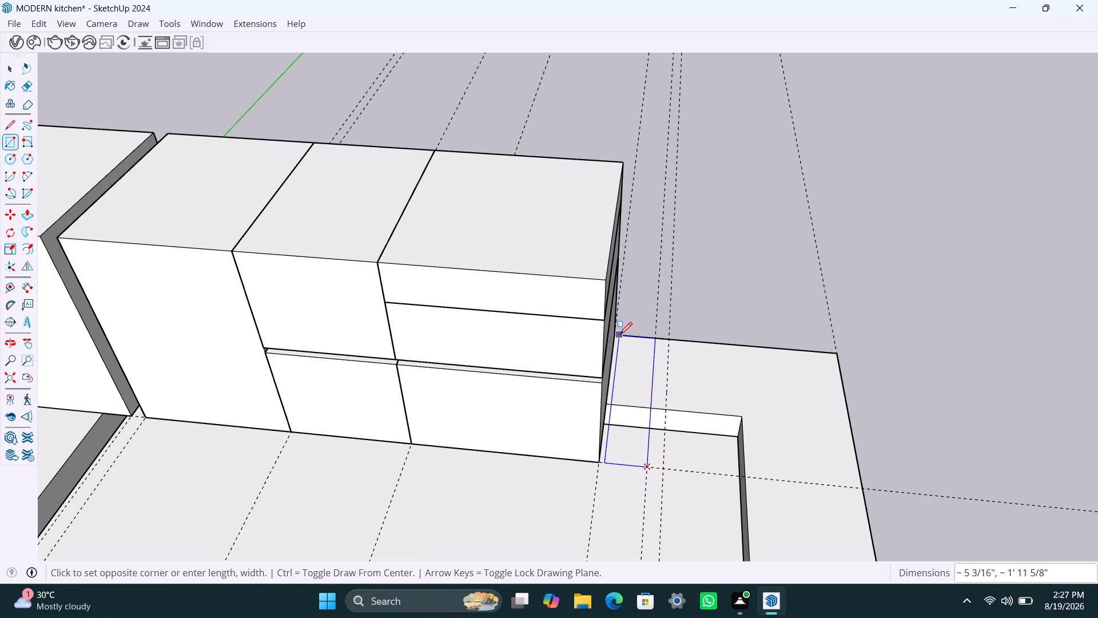
pyautogui.click(617, 332)
pyautogui.moveTo(623, 350); pyautogui.dragTo(630, 358)
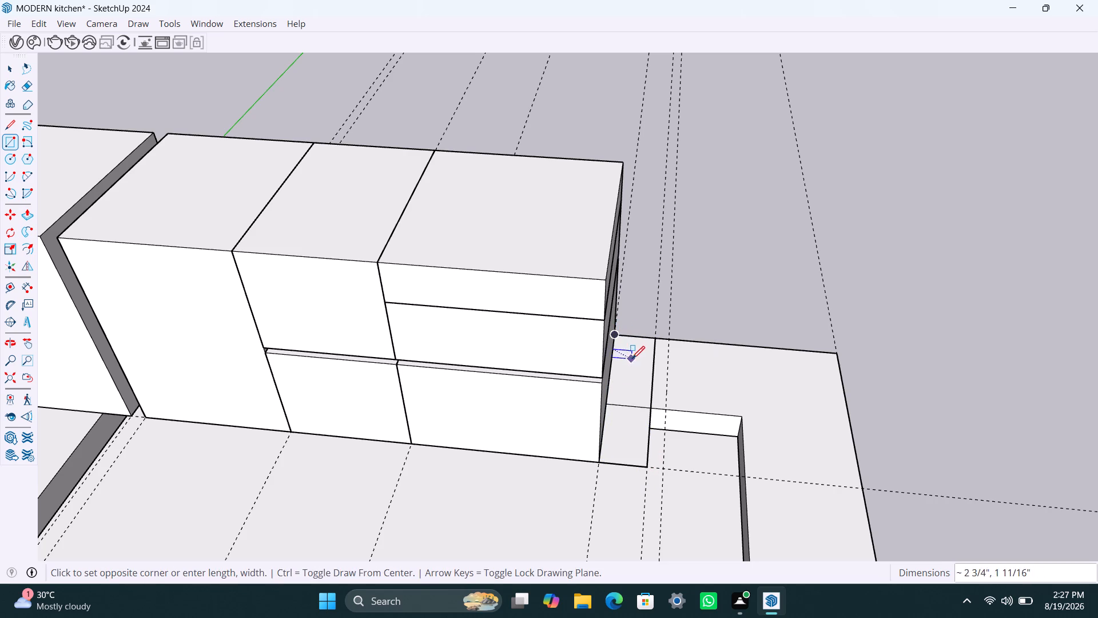
pyautogui.press('space')
pyautogui.doubleClick(643, 366)
pyautogui.rightClick(643, 366)
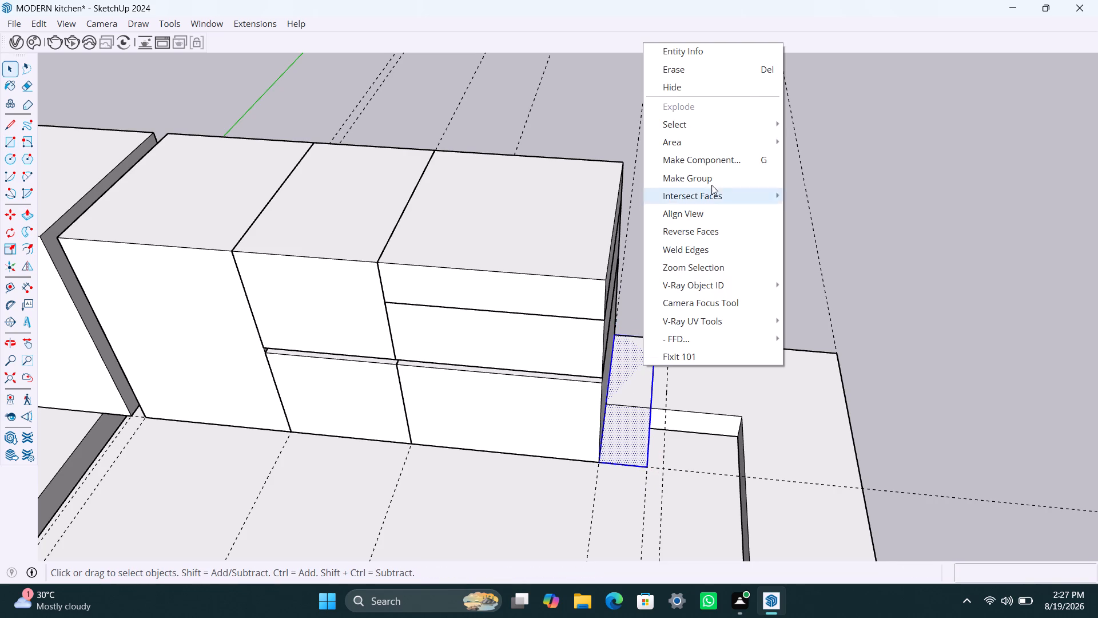
pyautogui.click(711, 181)
# Pull the grouped rectangle up about 2' 4 3/8" level with the adjacent box tops and exit the group.
pyautogui.tripleClick(631, 393)
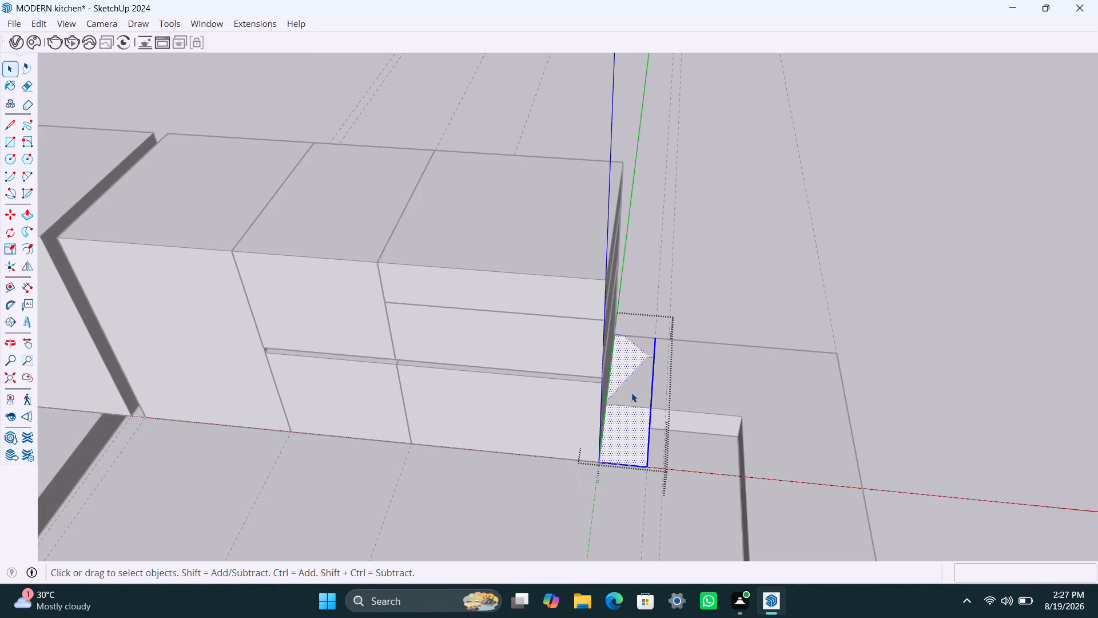
pyautogui.press('p')
pyautogui.click(631, 393)
pyautogui.click(582, 275)
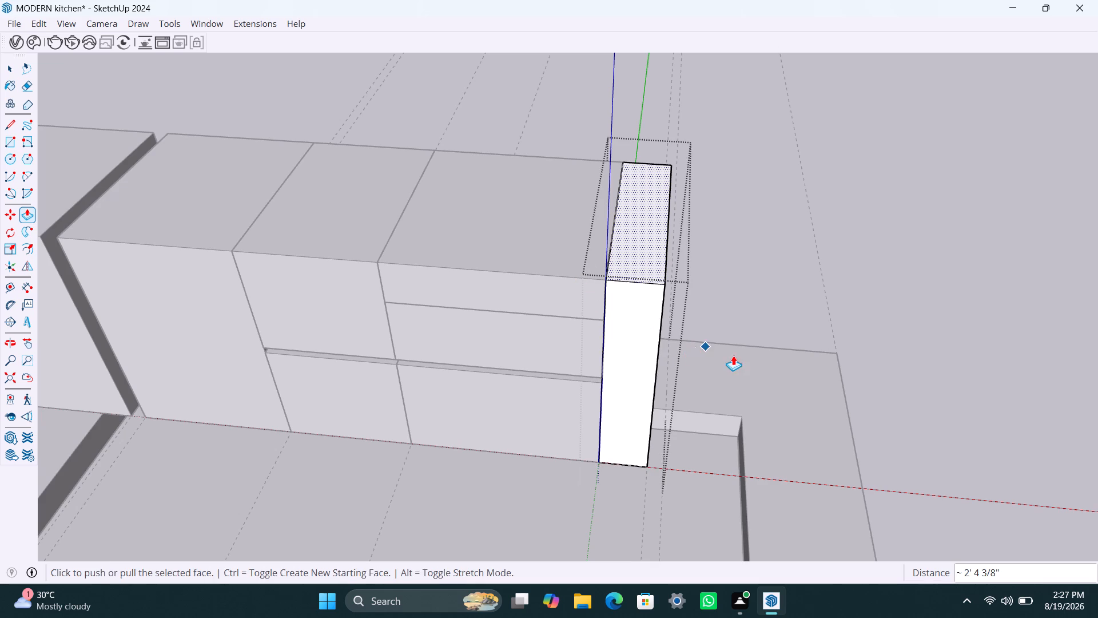
pyautogui.press('space')
pyautogui.click(742, 286)
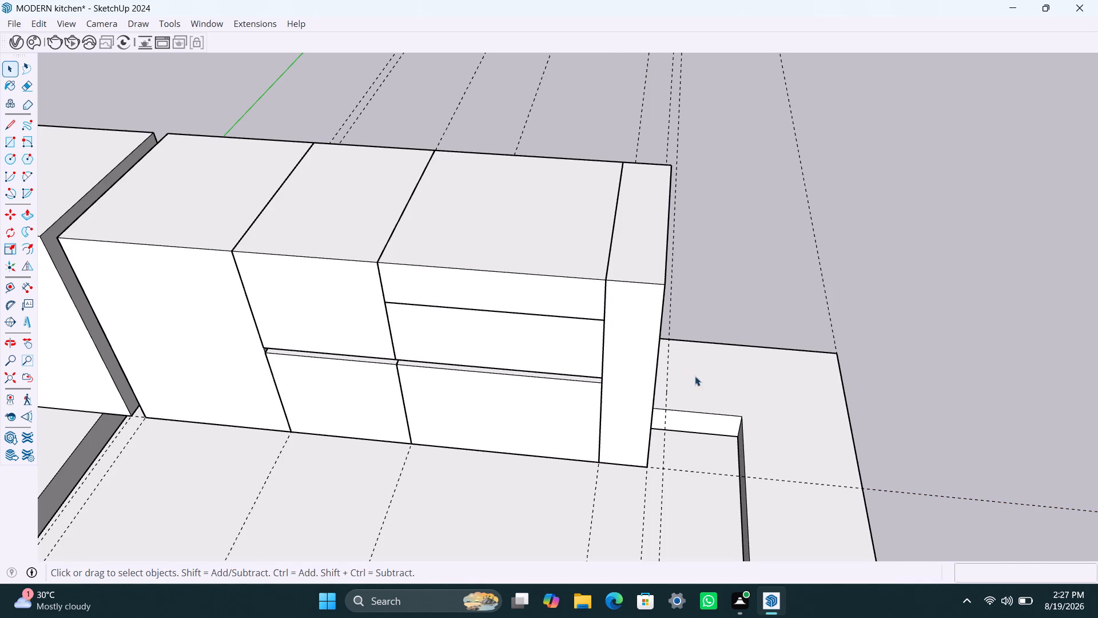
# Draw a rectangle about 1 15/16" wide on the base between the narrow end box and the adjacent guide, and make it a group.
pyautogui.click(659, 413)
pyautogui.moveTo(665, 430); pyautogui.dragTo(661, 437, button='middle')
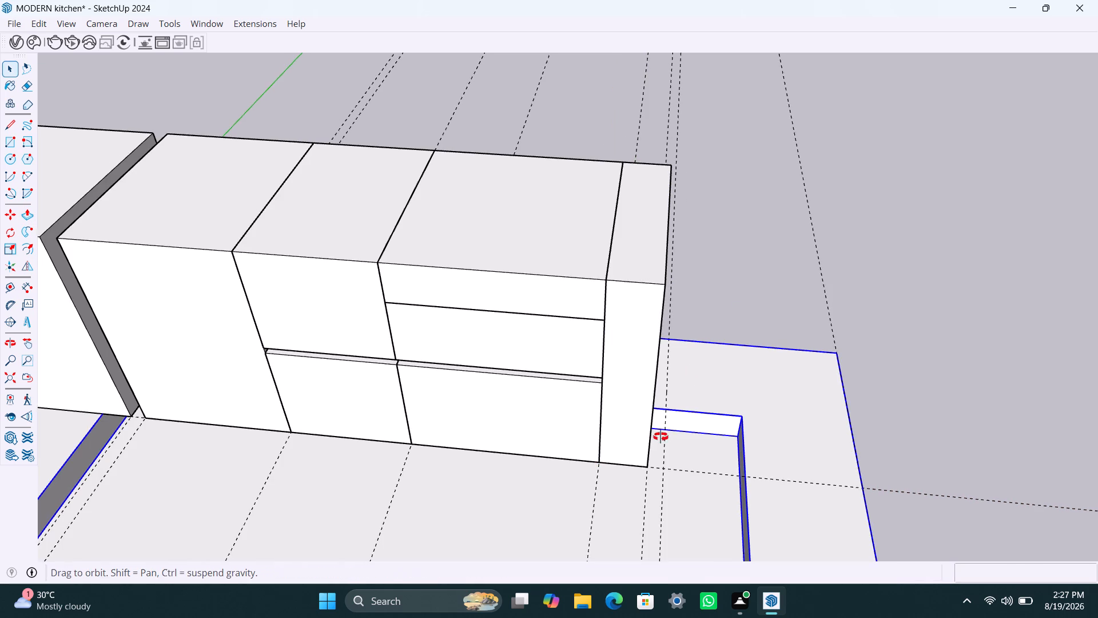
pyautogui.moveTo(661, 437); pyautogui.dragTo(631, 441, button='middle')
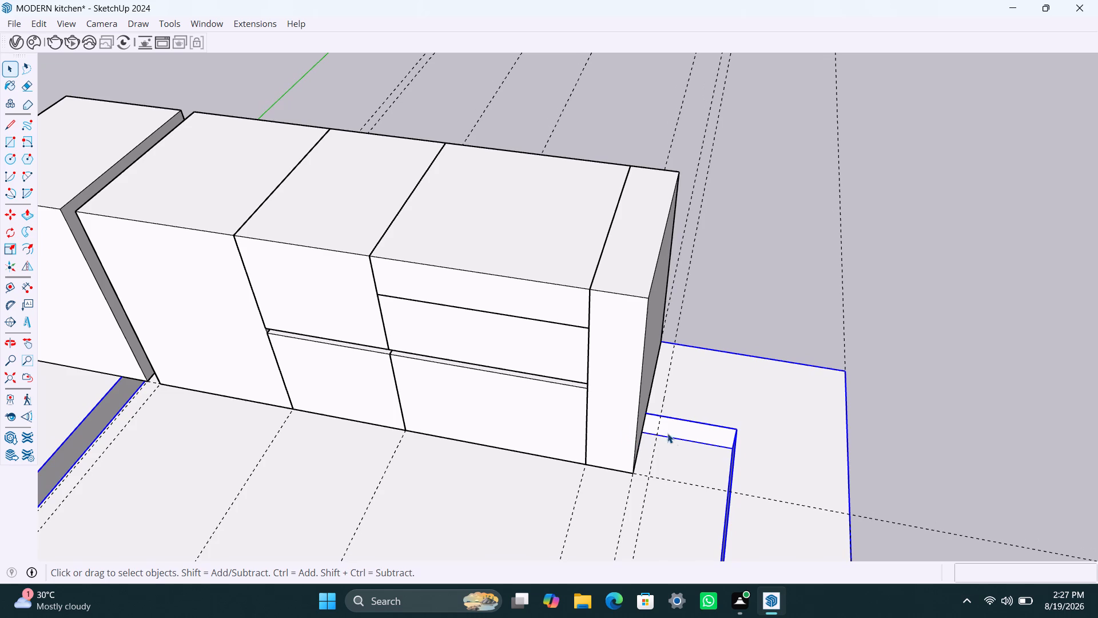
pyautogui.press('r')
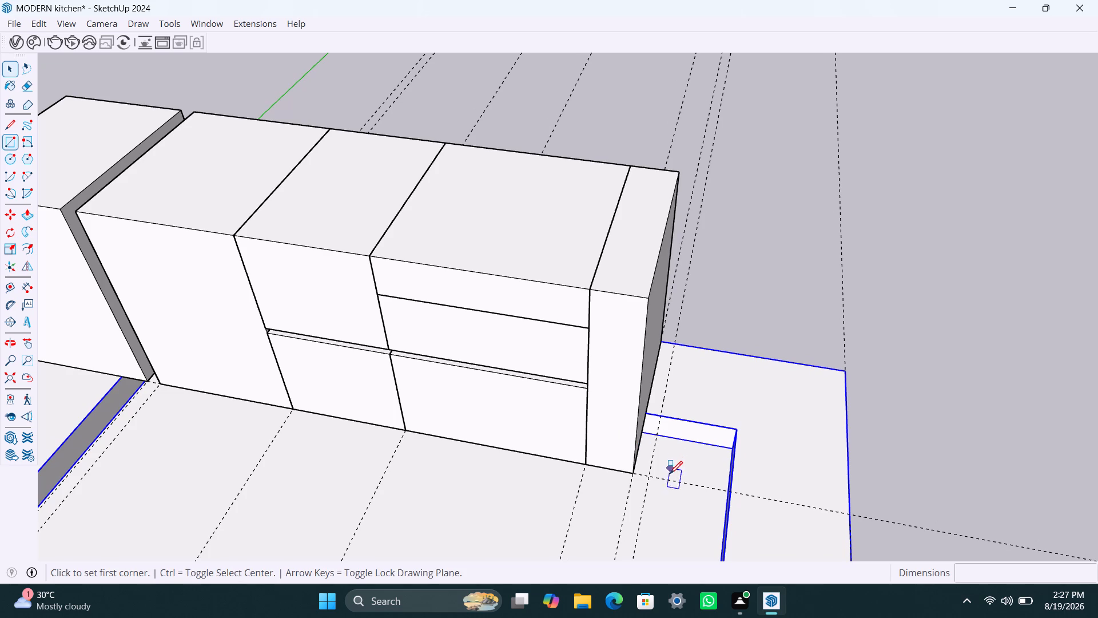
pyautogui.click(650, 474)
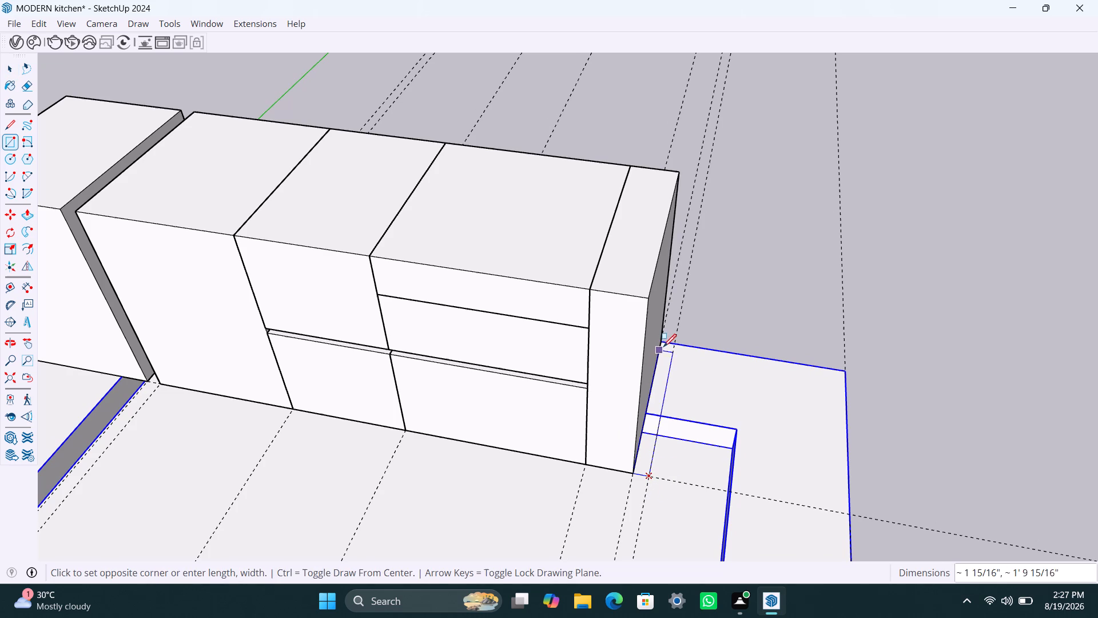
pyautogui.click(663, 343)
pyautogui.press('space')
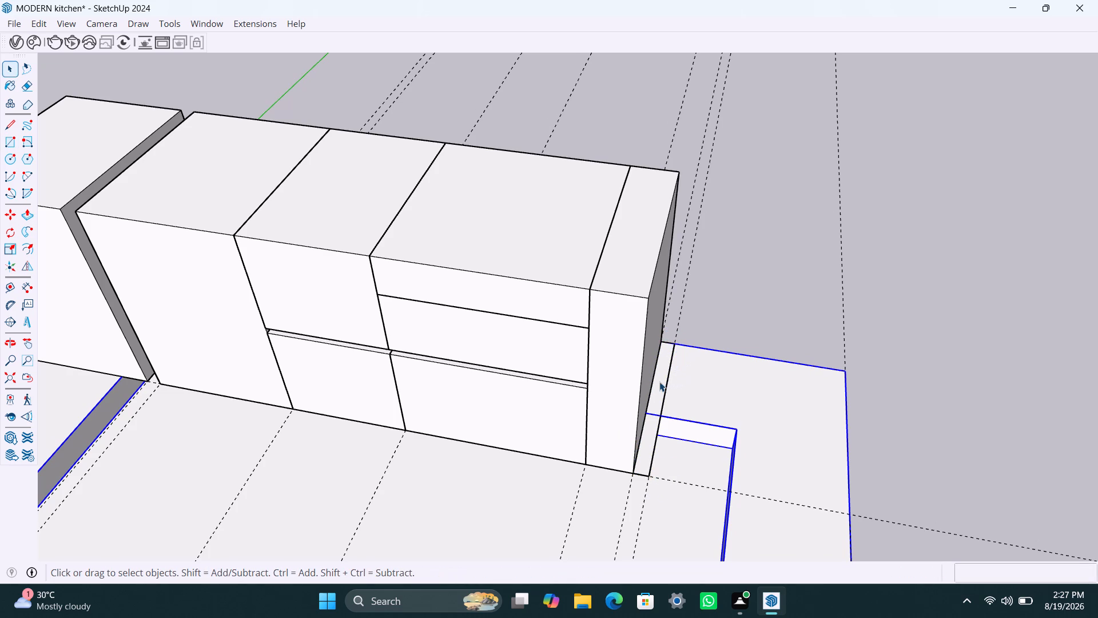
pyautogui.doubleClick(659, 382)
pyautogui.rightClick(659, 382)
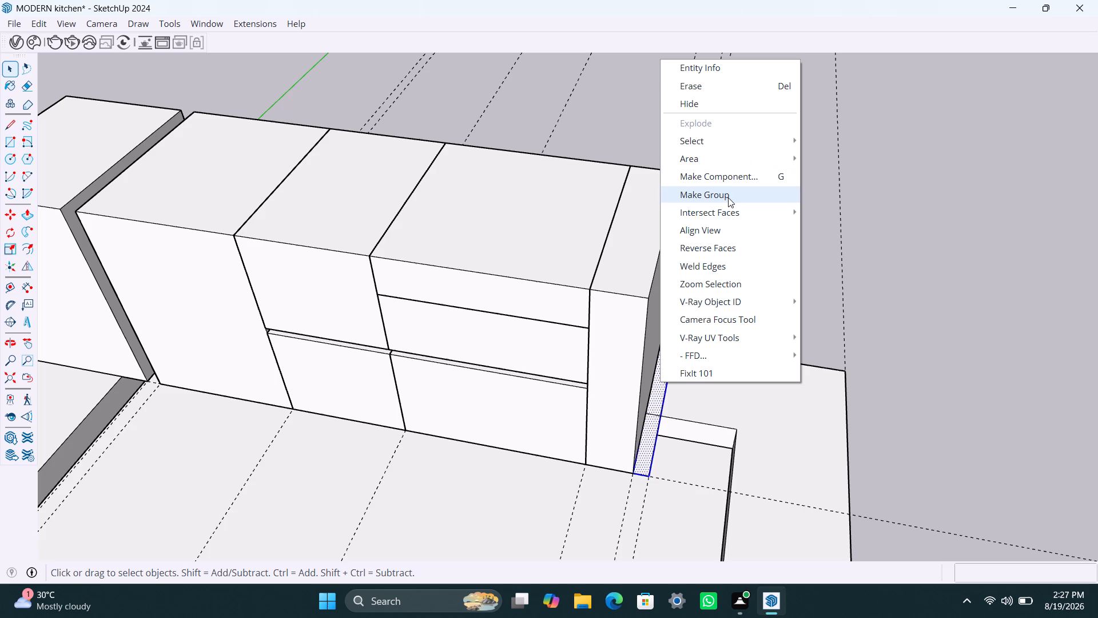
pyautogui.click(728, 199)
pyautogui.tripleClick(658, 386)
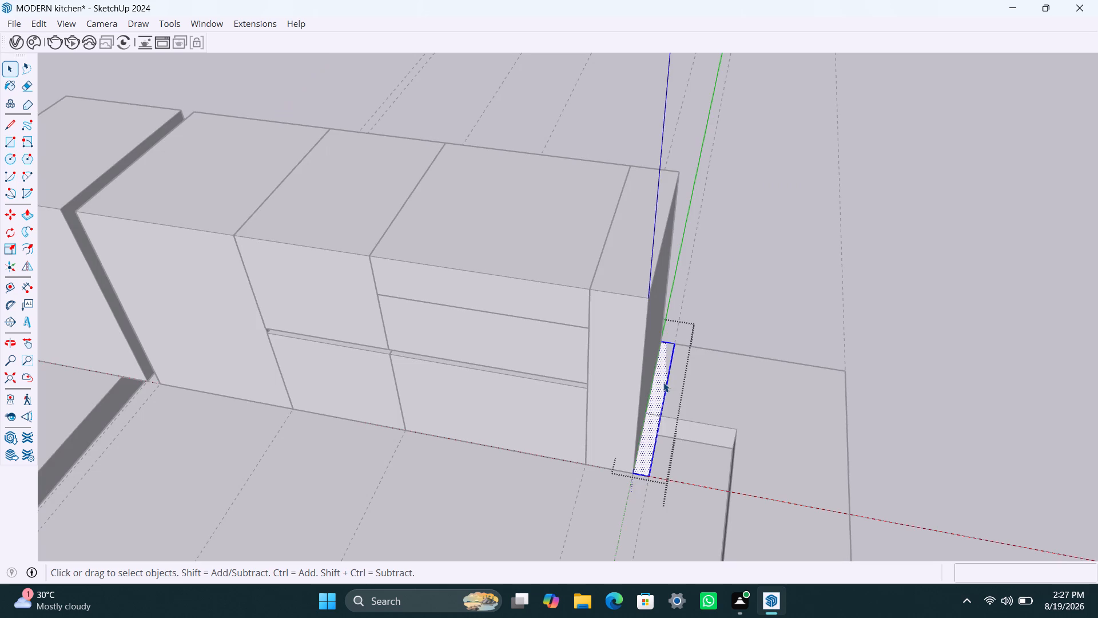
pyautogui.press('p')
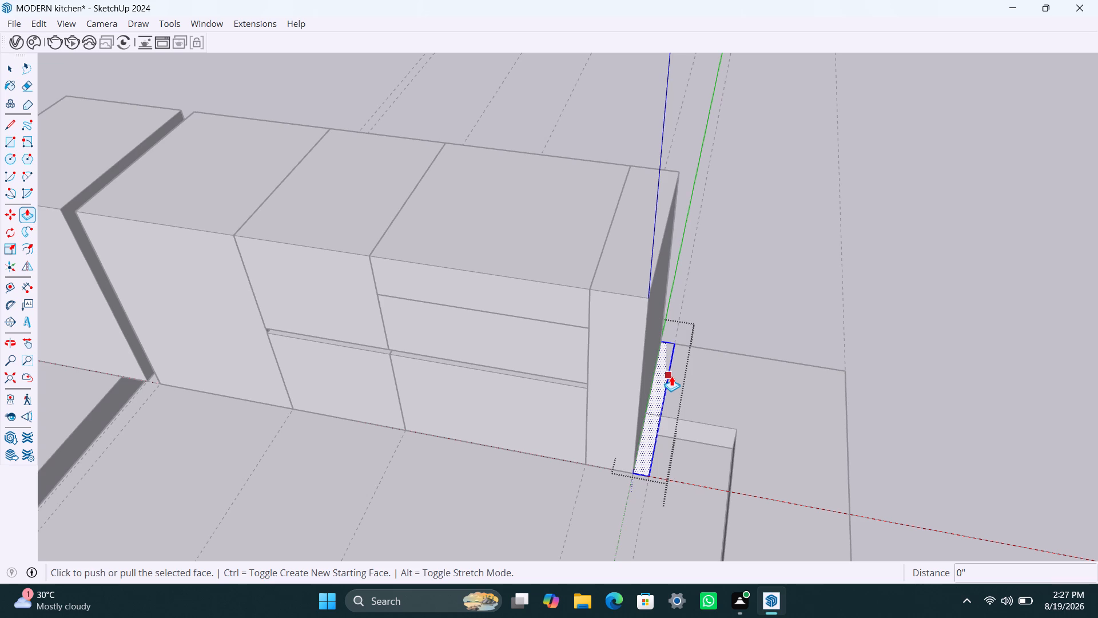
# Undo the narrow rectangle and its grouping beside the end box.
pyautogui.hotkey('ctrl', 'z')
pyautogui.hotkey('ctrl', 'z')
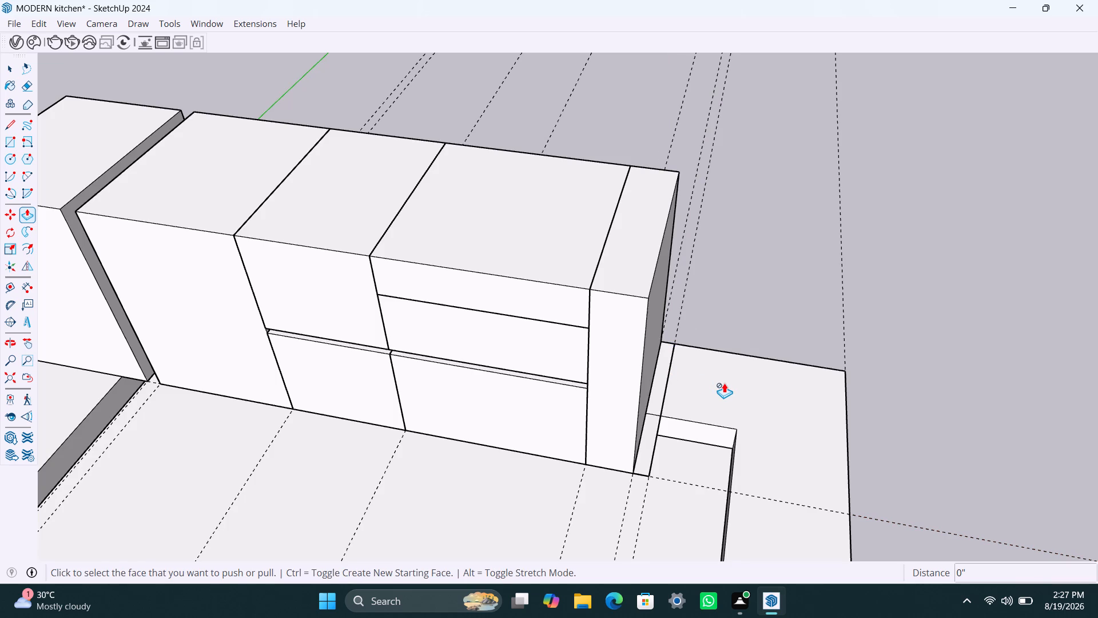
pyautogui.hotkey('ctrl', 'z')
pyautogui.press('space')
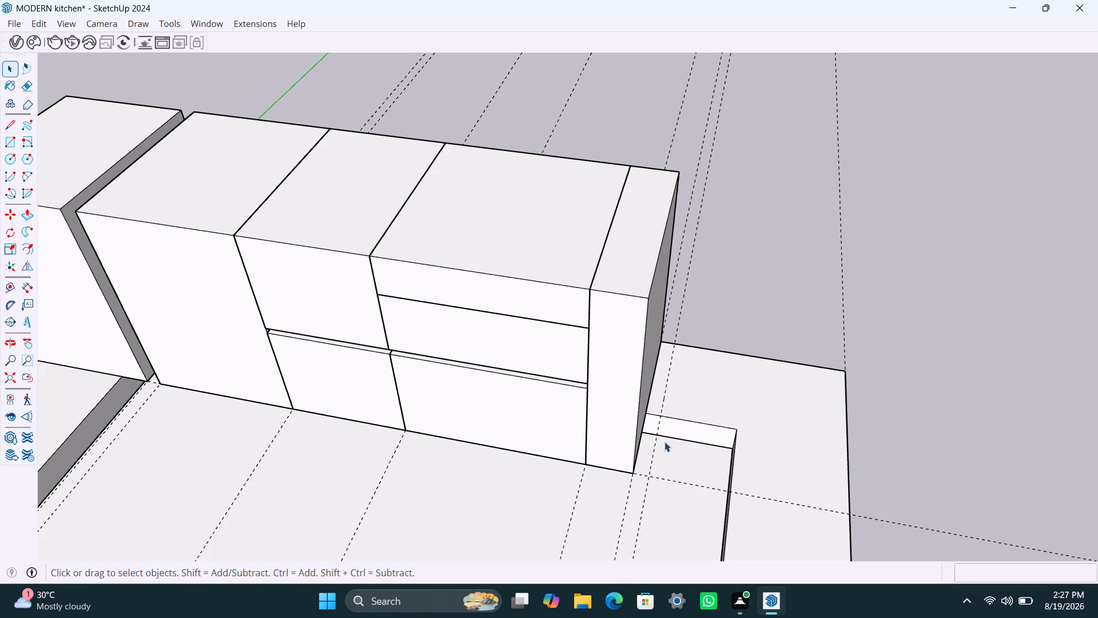
# Draw a rectangle about 1' 11 5/8" square on the base from the guide beyond the narrow box to the base's outer edge, and group it.
pyautogui.press('r')
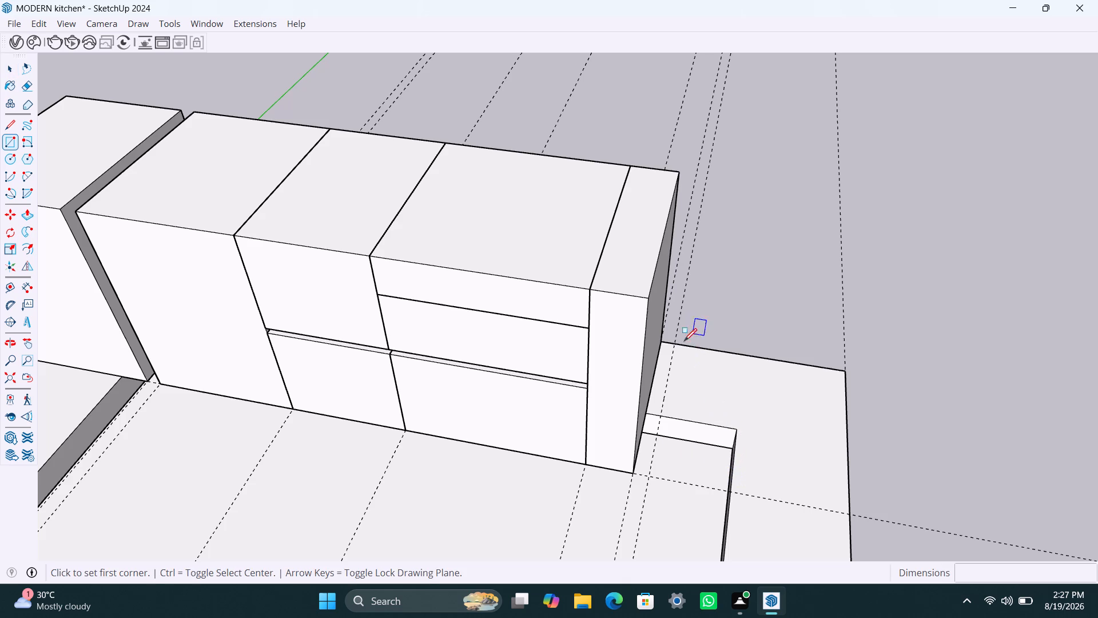
pyautogui.moveTo(673, 343); pyautogui.dragTo(683, 354)
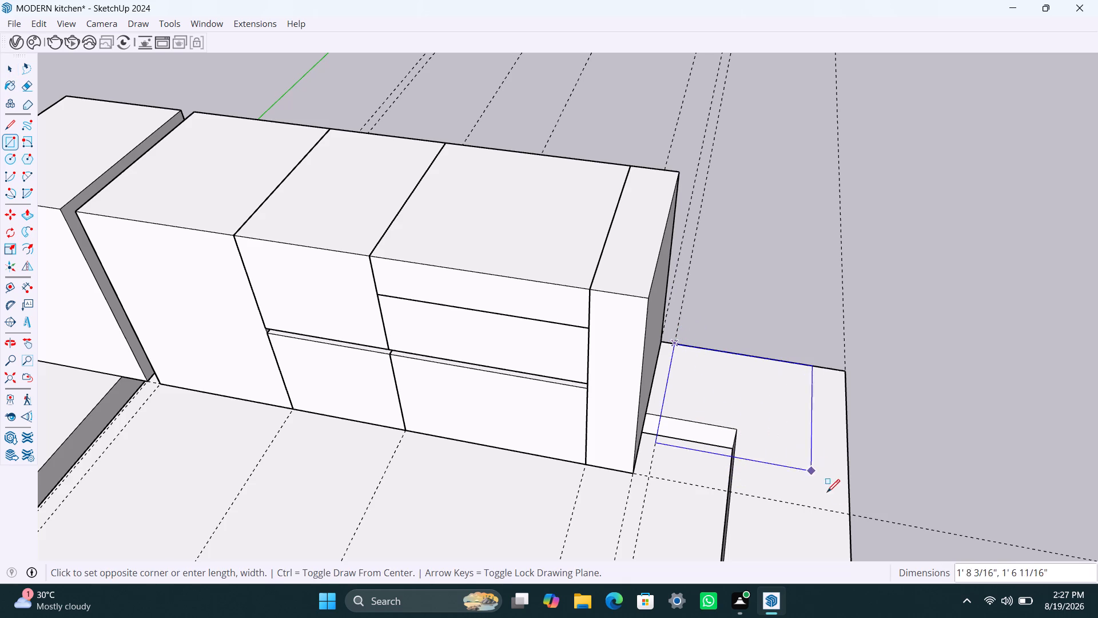
pyautogui.click(849, 512)
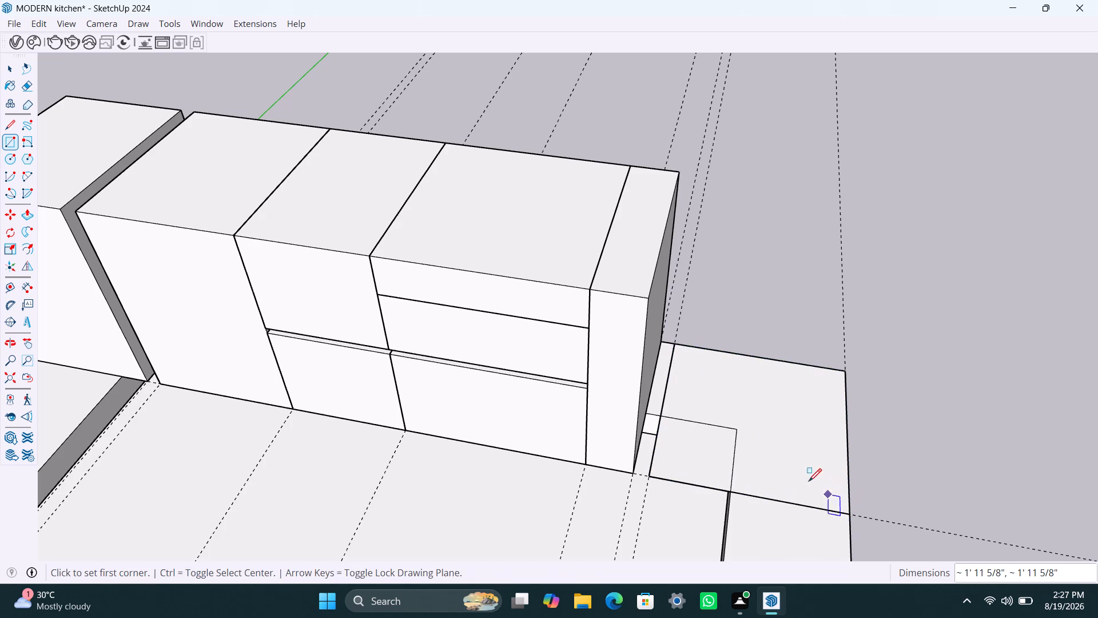
pyautogui.press('space')
pyautogui.doubleClick(798, 463)
pyautogui.rightClick(803, 467)
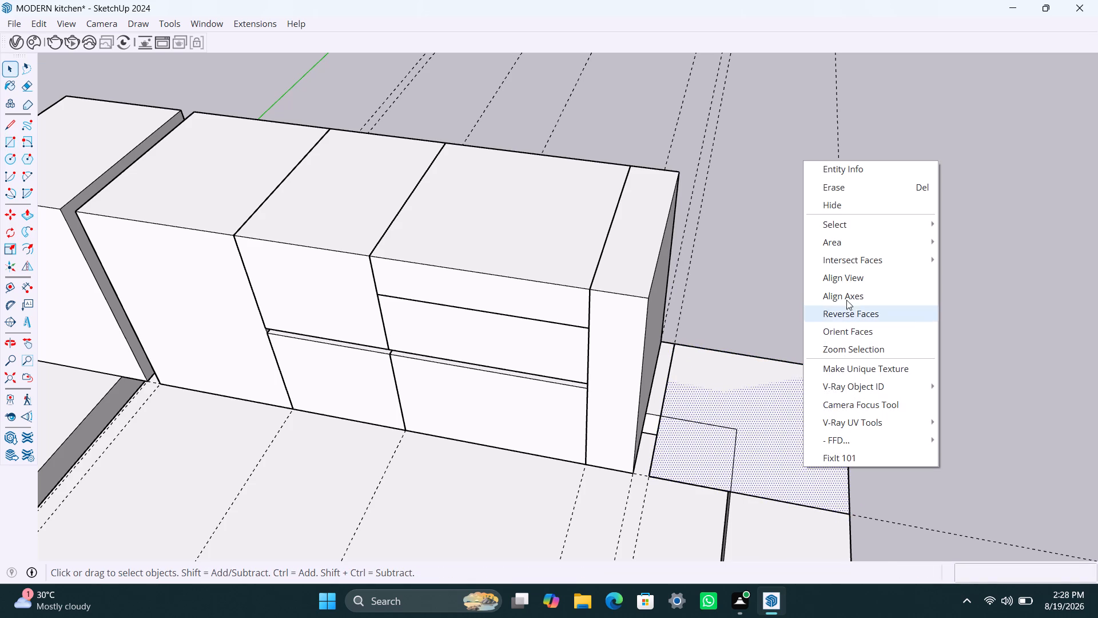
pyautogui.doubleClick(768, 434)
pyautogui.doubleClick(768, 434)
pyautogui.rightClick(768, 434)
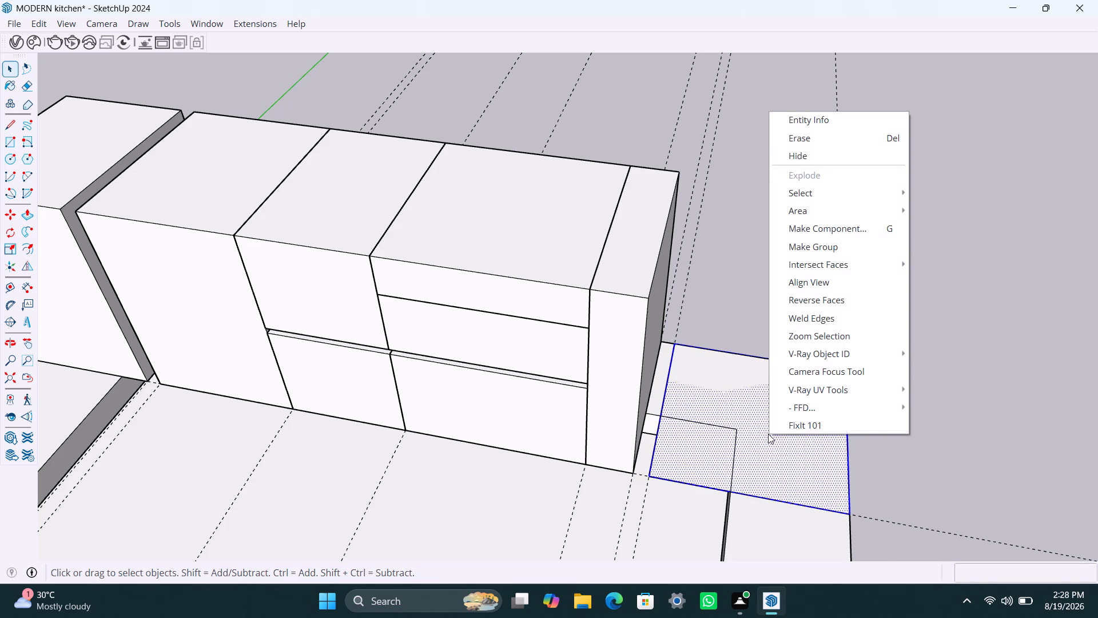
pyautogui.click(837, 248)
# Pull the grouped square up level with the neighbouring narrow box's top and exit the group.
pyautogui.tripleClick(793, 399)
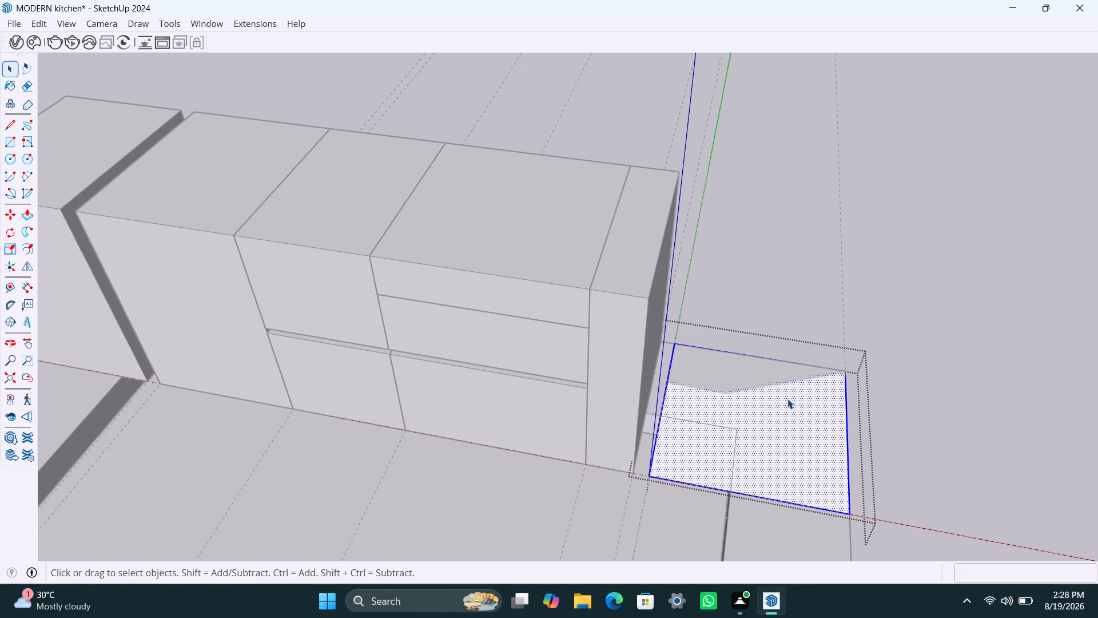
pyautogui.press('p')
pyautogui.click(753, 428)
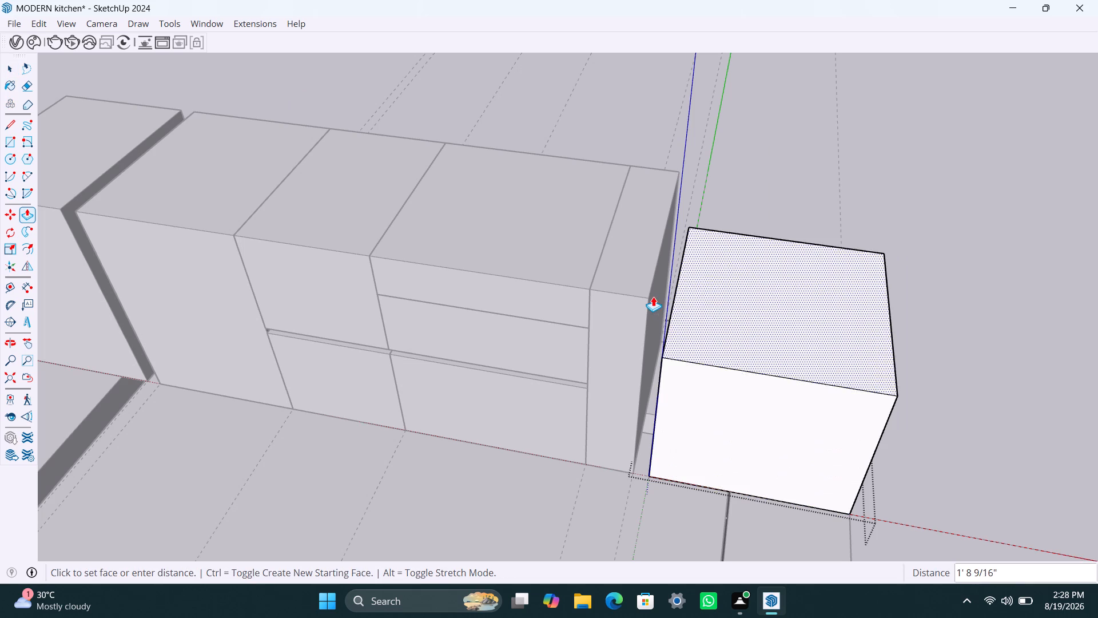
pyautogui.click(645, 296)
pyautogui.press('space')
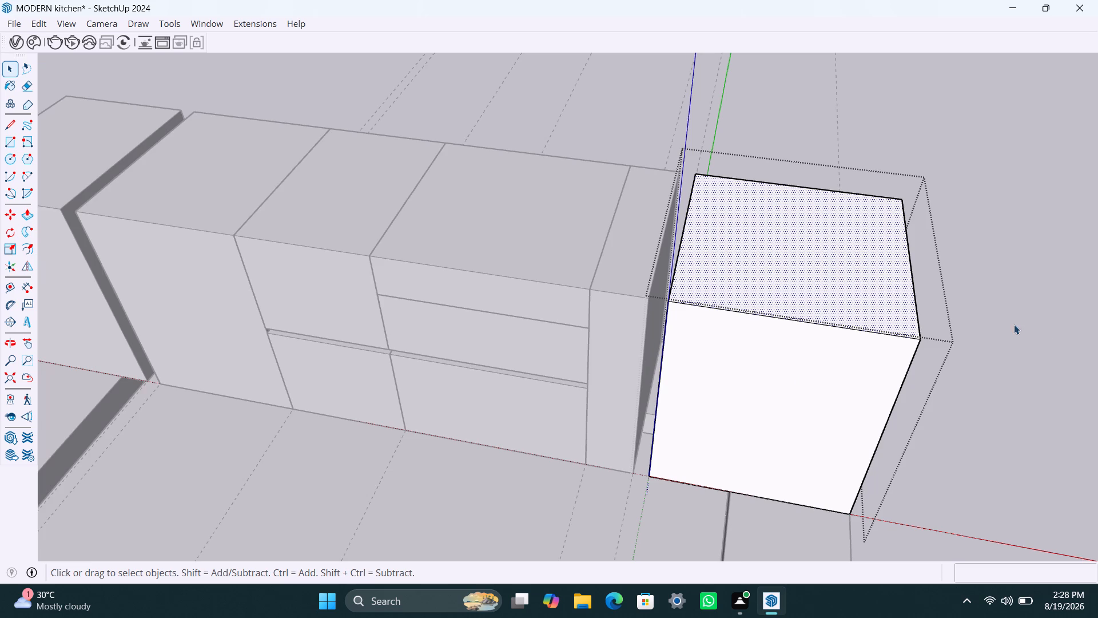
pyautogui.click(1014, 324)
# Examine the new corner box, the gap beside it and its position on the base.
pyautogui.scroll(-9, 781, 406)
pyautogui.moveTo(773, 413); pyautogui.dragTo(749, 385, button='middle')
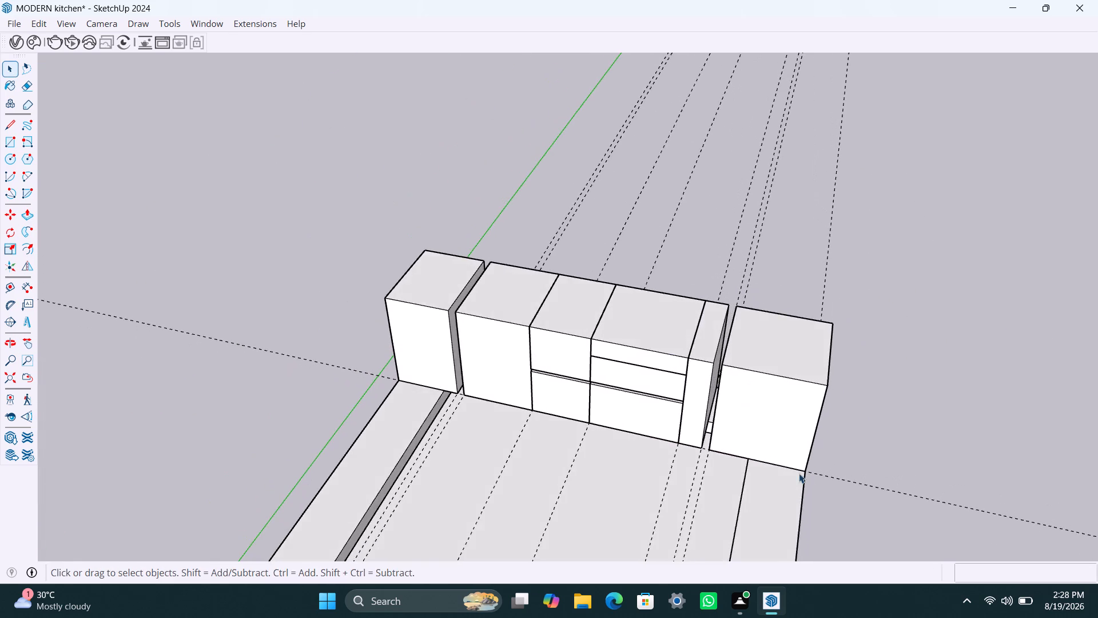
pyautogui.scroll(3, 802, 476)
pyautogui.moveTo(777, 482); pyautogui.dragTo(810, 454, button='middle')
pyautogui.scroll(8, 753, 460)
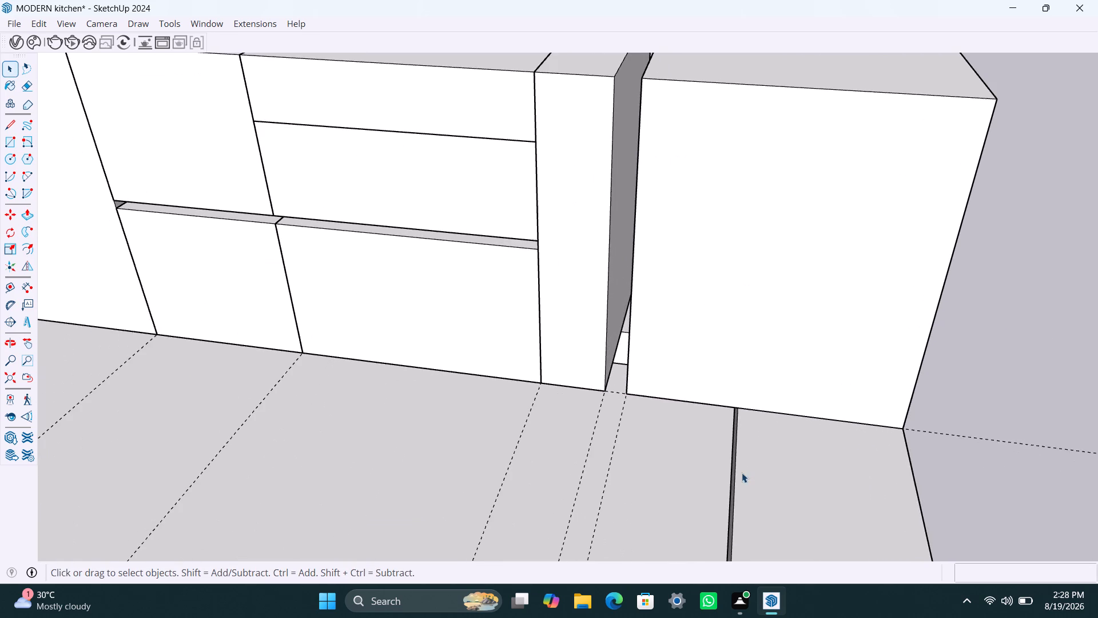
pyautogui.moveTo(742, 473); pyautogui.dragTo(757, 411, button='middle')
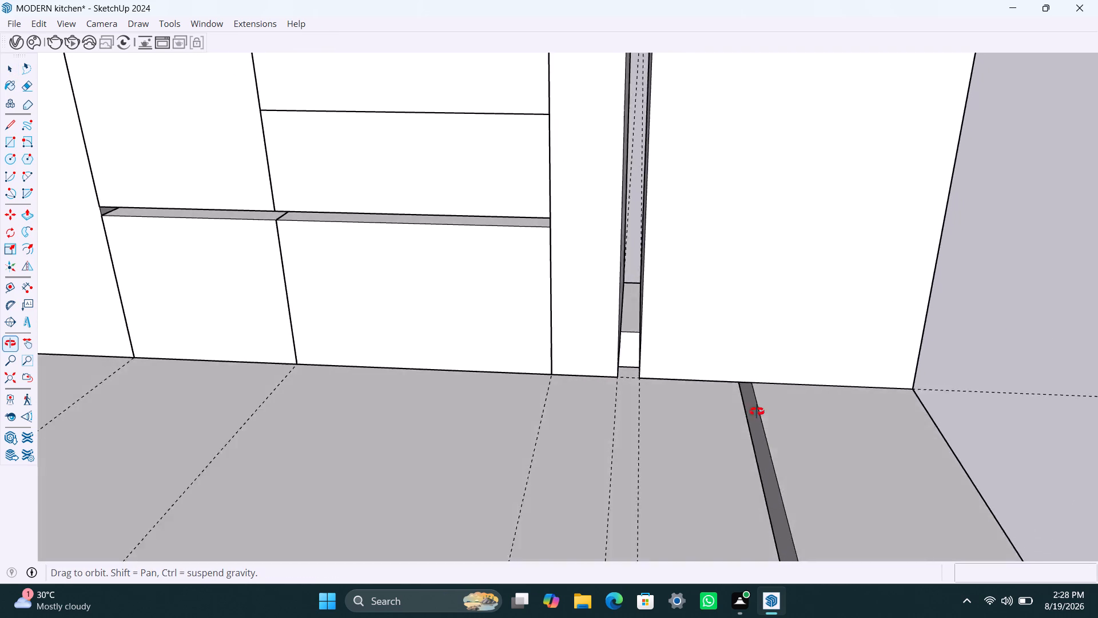
pyautogui.moveTo(757, 411); pyautogui.dragTo(779, 496, button='middle')
pyautogui.scroll(-18, 762, 430)
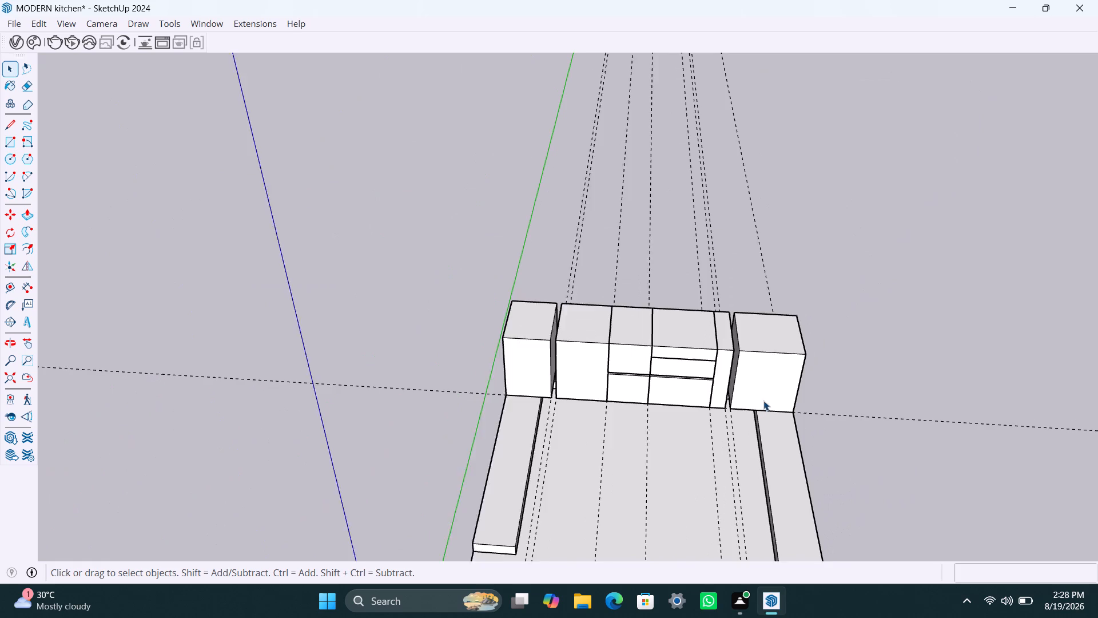
pyautogui.scroll(3, 759, 412)
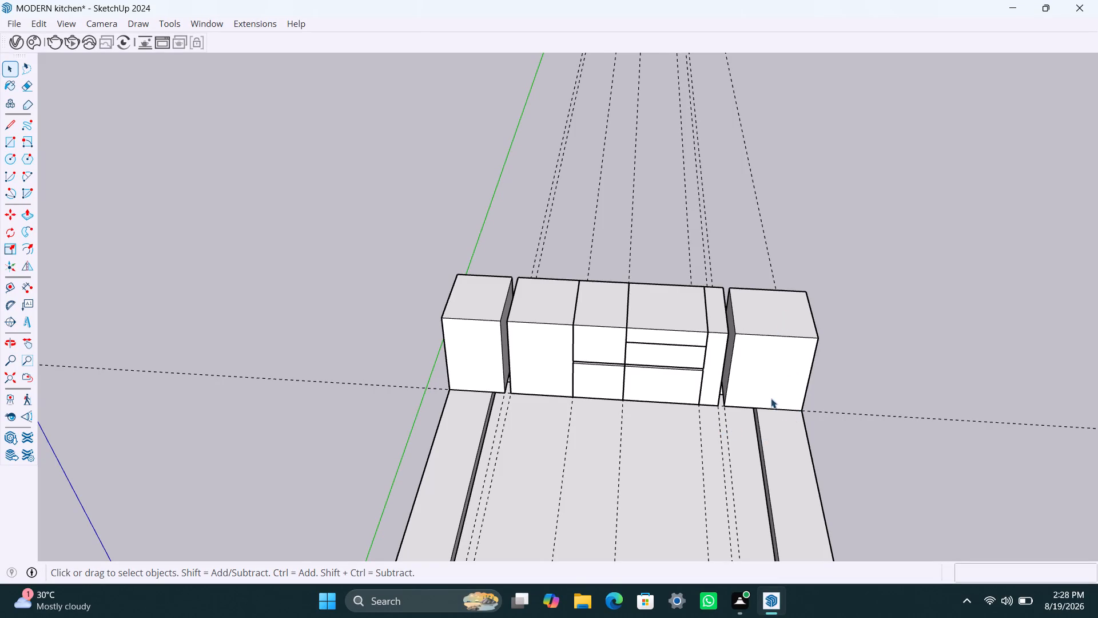
pyautogui.scroll(-2, 796, 438)
# Push the new corner box's top face down 310 mm and exit its group.
pyautogui.moveTo(801, 453); pyautogui.dragTo(742, 453, button='middle')
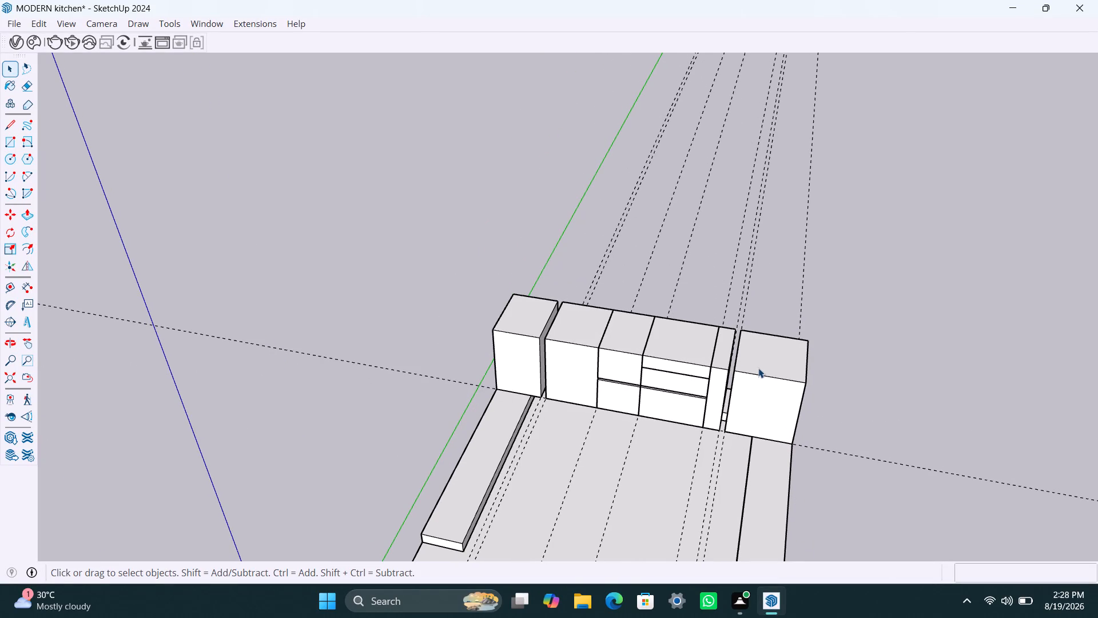
pyautogui.click(758, 368)
pyautogui.tripleClick(758, 367)
pyautogui.click(761, 366)
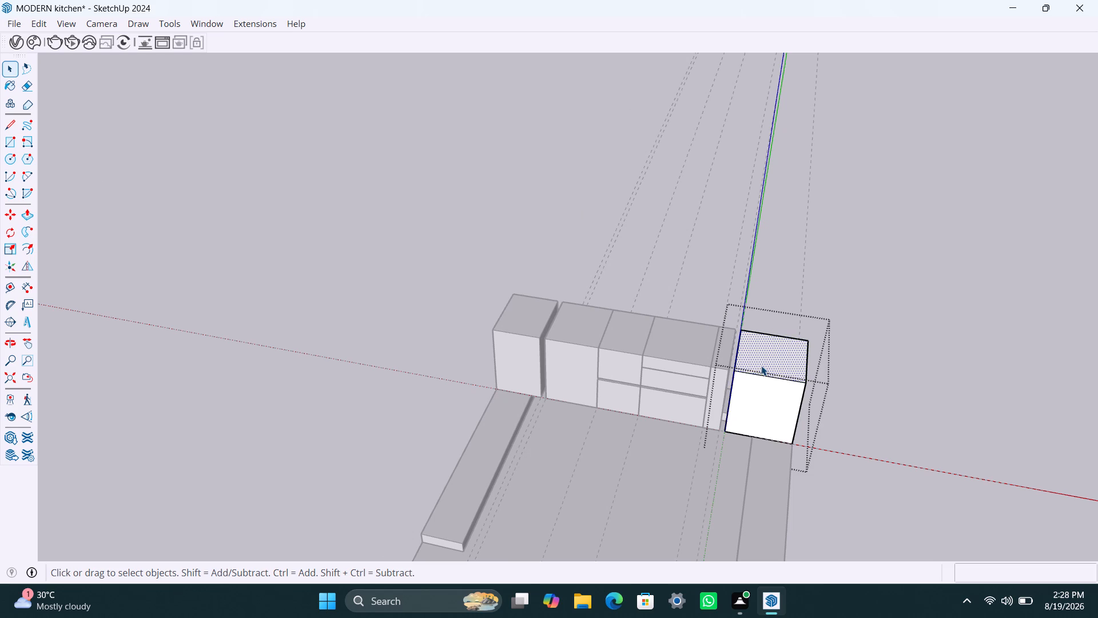
pyautogui.press('p')
pyautogui.click(767, 365)
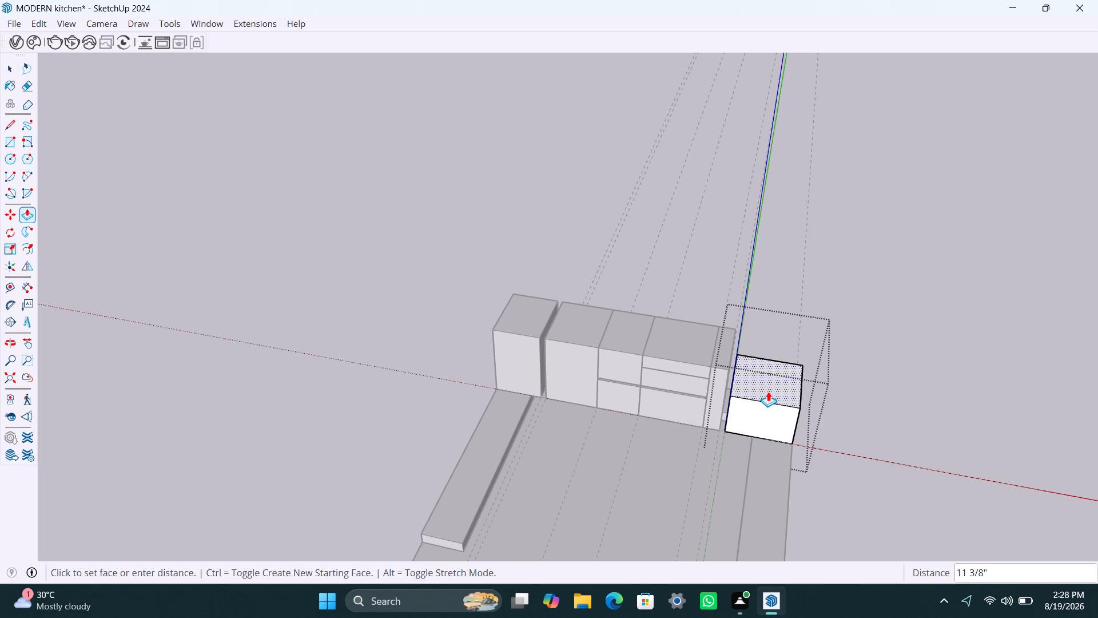
pyautogui.press('3')
pyautogui.write('10mm')
pyautogui.press('Return')
pyautogui.press('space')
pyautogui.click(1011, 437)
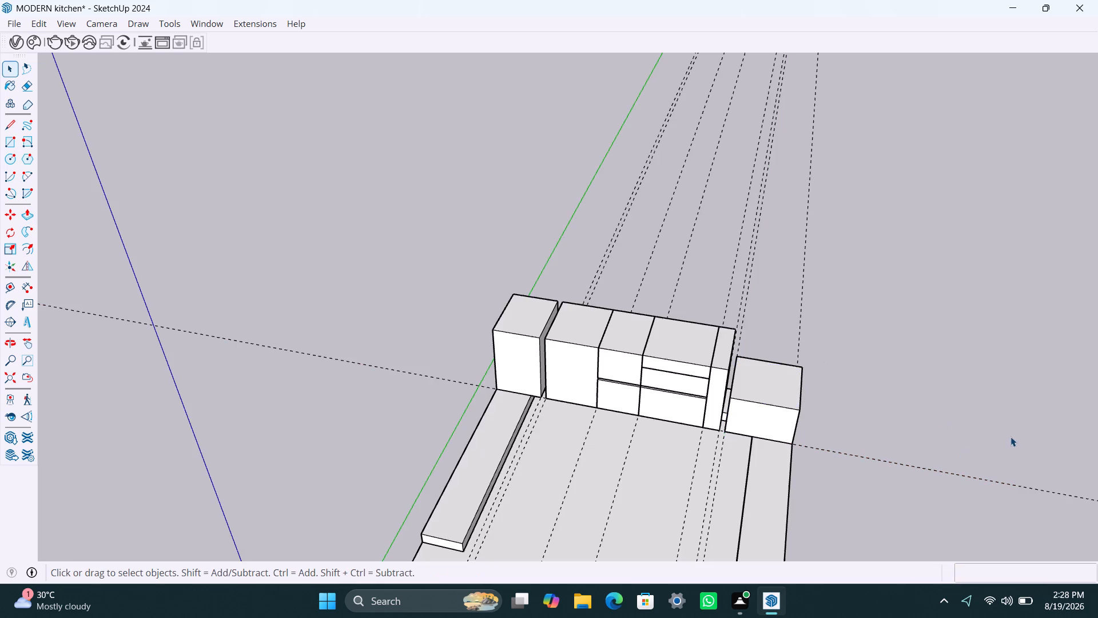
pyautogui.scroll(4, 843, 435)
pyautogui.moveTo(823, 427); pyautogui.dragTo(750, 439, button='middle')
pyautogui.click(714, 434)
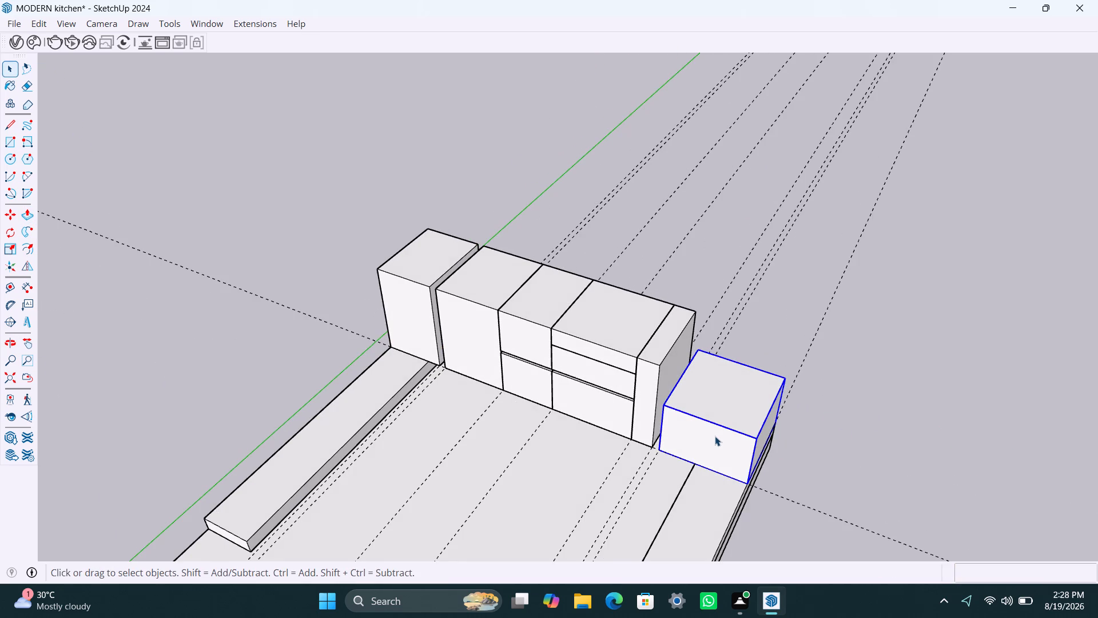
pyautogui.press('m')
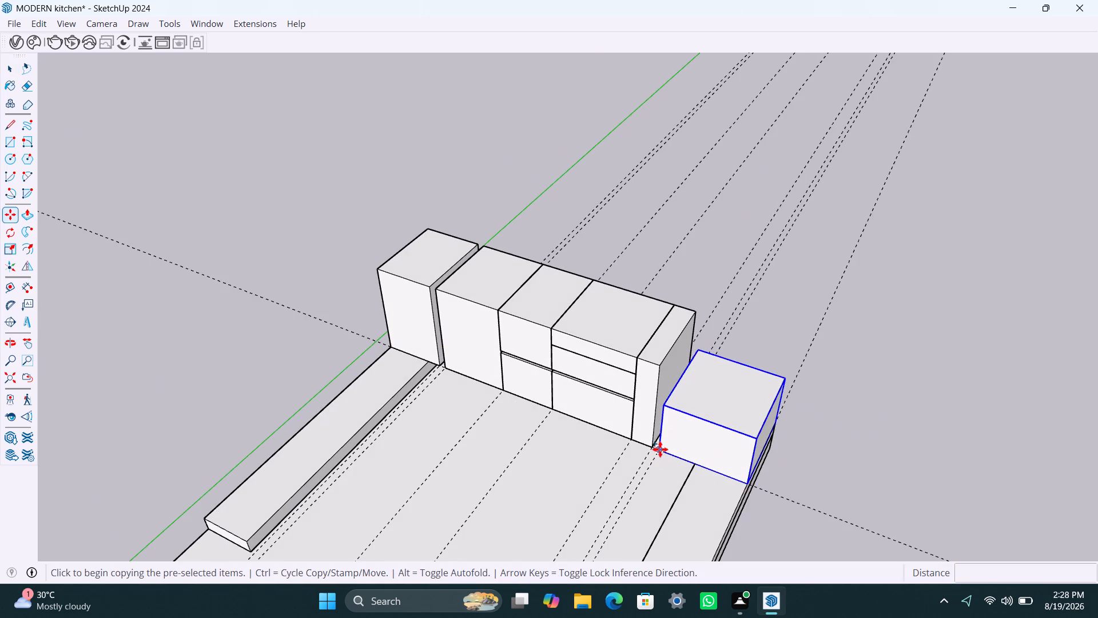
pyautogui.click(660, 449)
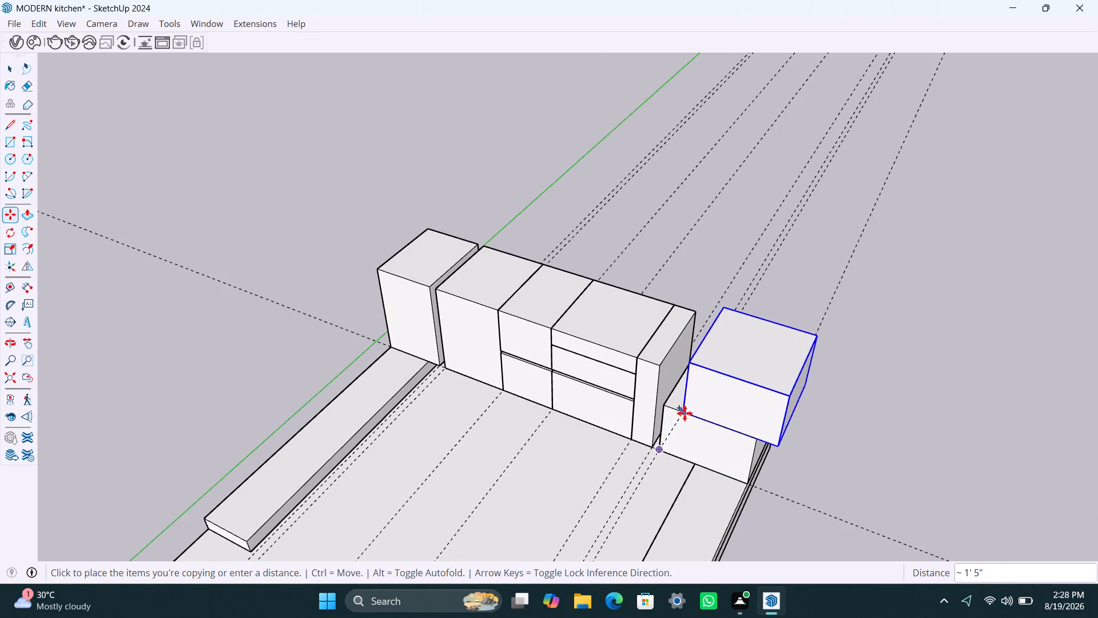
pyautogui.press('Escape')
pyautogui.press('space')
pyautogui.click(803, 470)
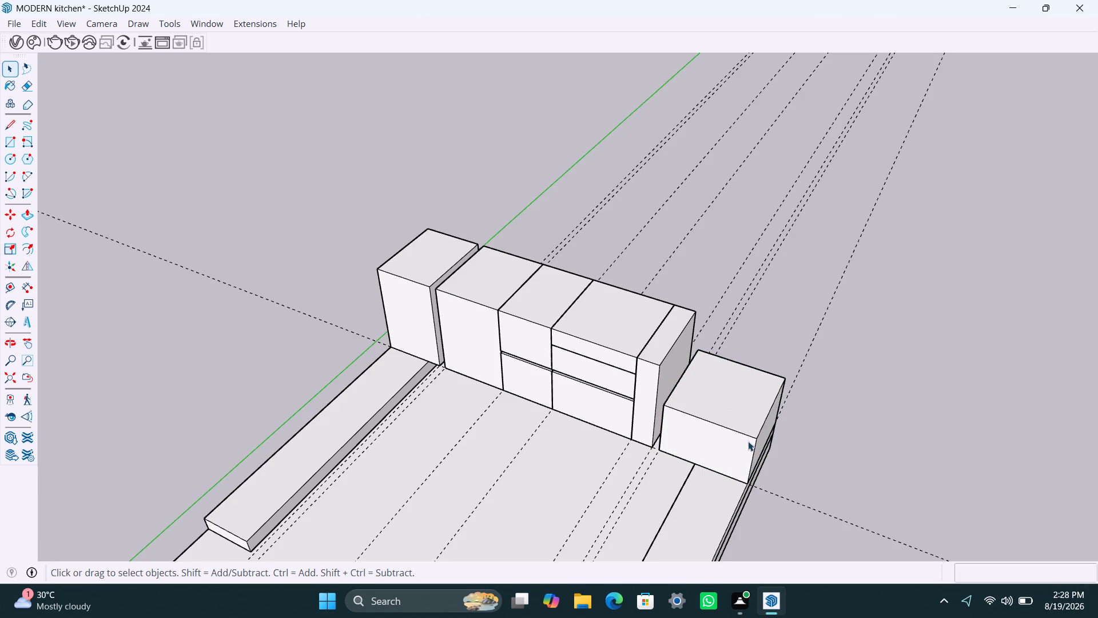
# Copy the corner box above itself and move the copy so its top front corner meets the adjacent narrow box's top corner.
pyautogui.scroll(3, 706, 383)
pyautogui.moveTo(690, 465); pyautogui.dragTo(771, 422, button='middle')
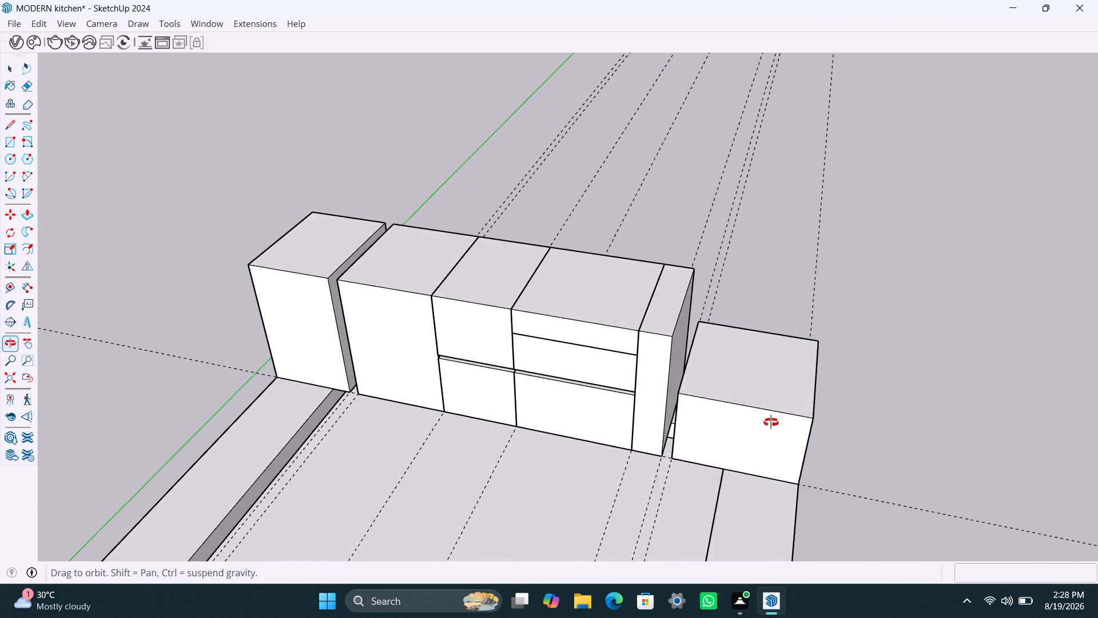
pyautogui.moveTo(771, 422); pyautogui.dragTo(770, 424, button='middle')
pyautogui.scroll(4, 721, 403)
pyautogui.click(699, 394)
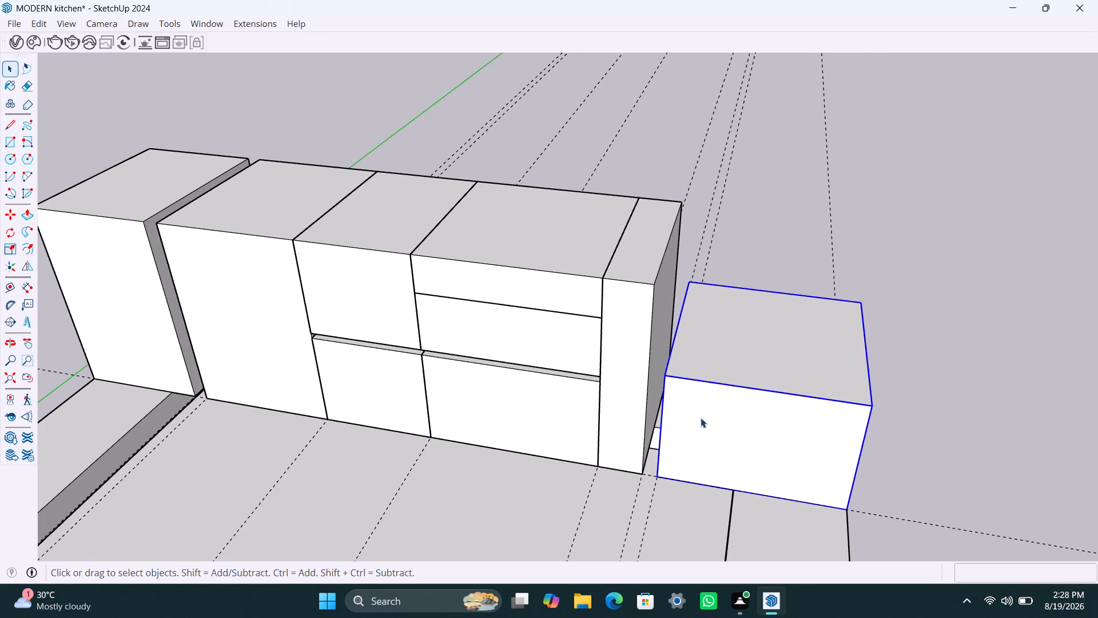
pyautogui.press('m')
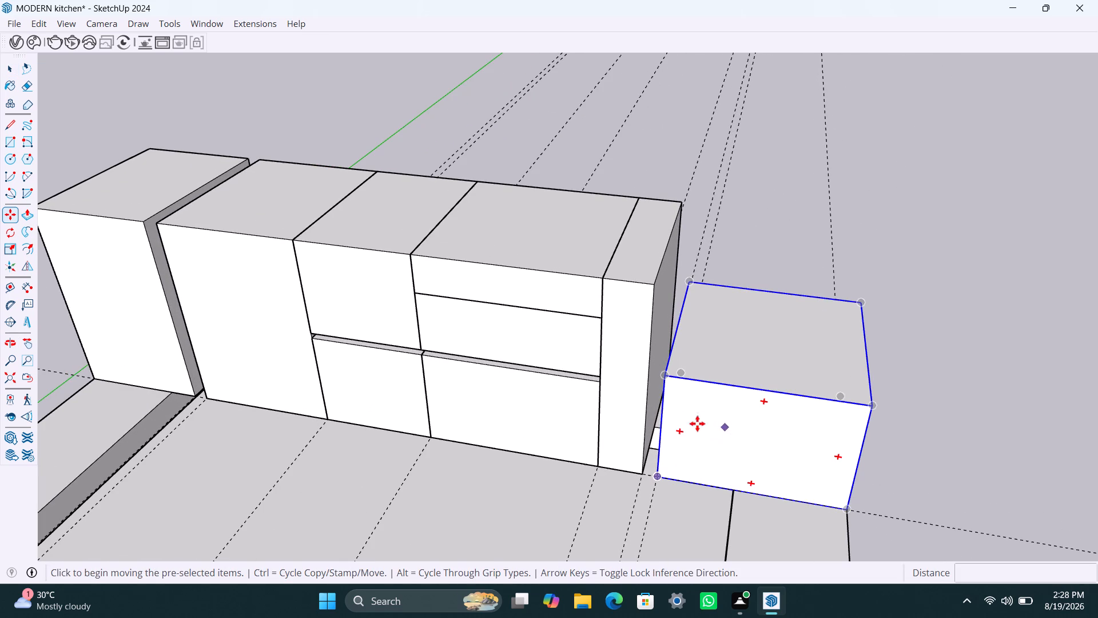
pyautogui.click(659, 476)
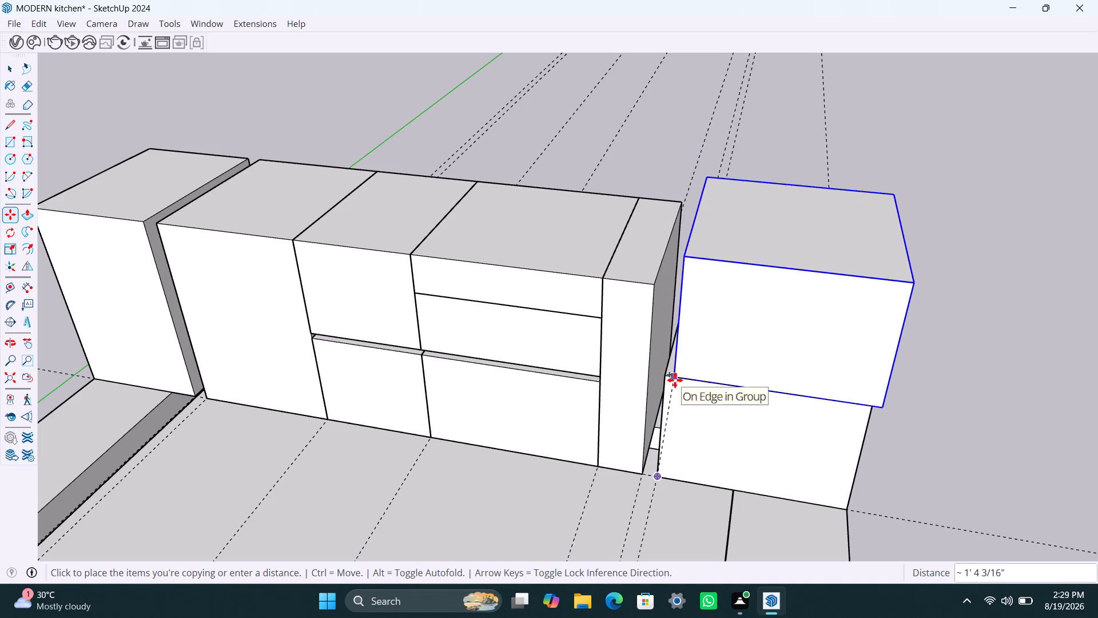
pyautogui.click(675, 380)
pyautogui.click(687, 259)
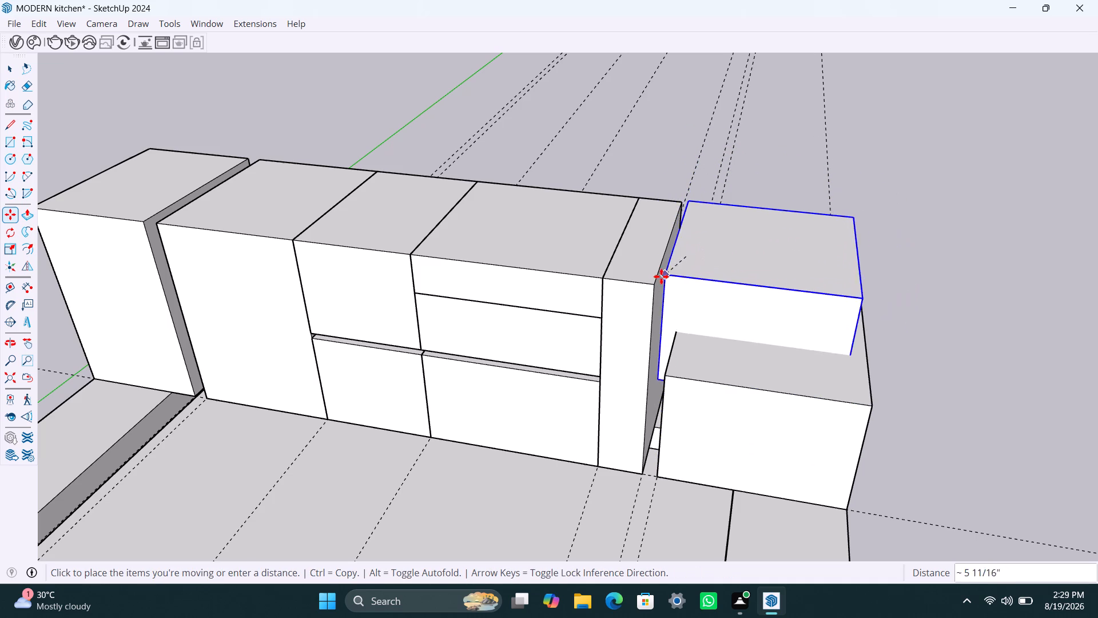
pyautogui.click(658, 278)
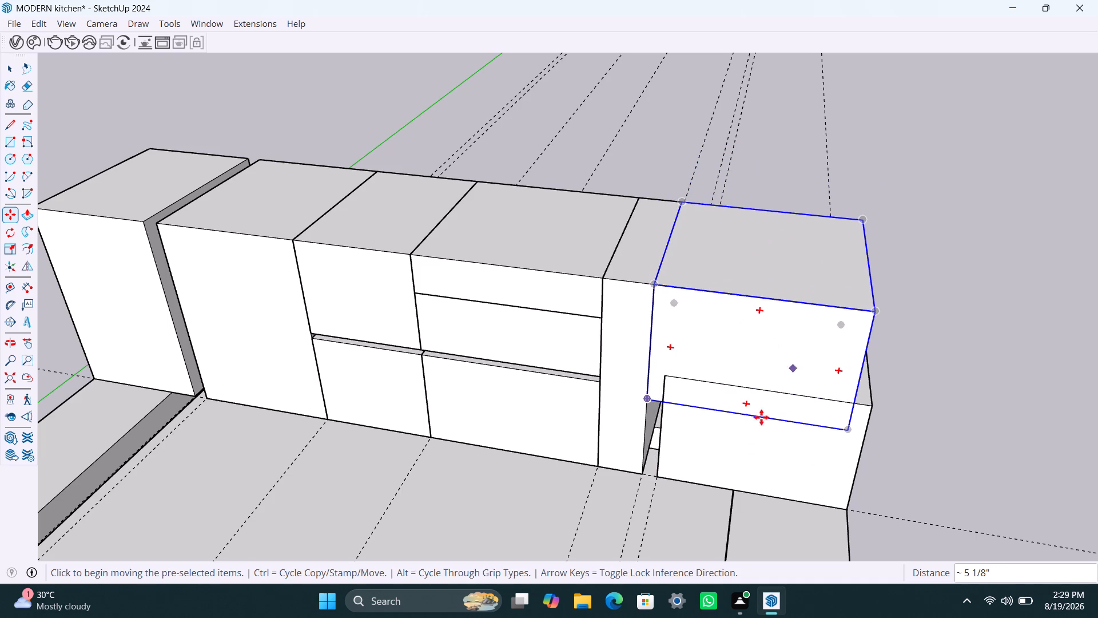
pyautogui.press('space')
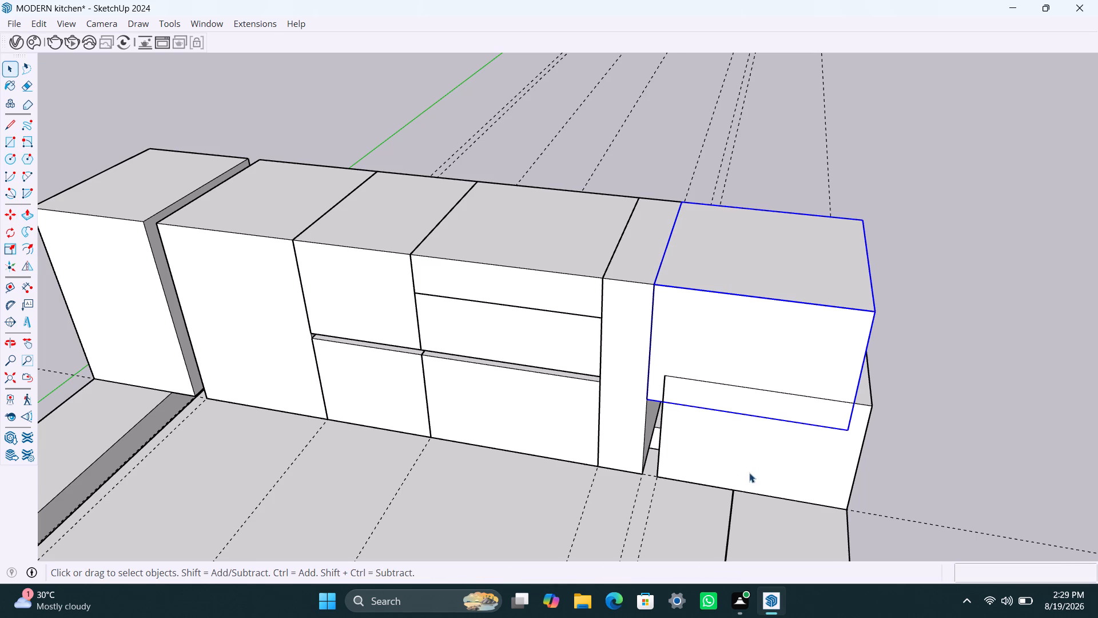
# Undo the copied box and the corner box's modelling back to the bare base, and exit the narrow box's group.
pyautogui.scroll(-3, 750, 473)
pyautogui.moveTo(758, 475); pyautogui.dragTo(694, 356, button='middle')
pyautogui.moveTo(727, 391); pyautogui.dragTo(618, 355, button='middle')
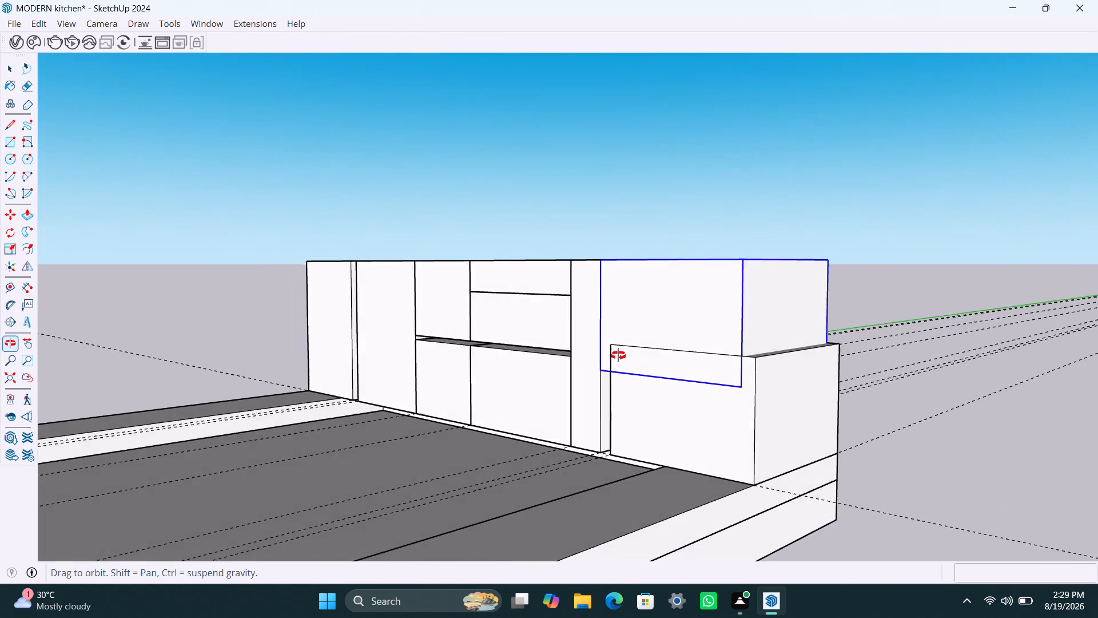
pyautogui.moveTo(618, 355); pyautogui.dragTo(785, 381, button='middle')
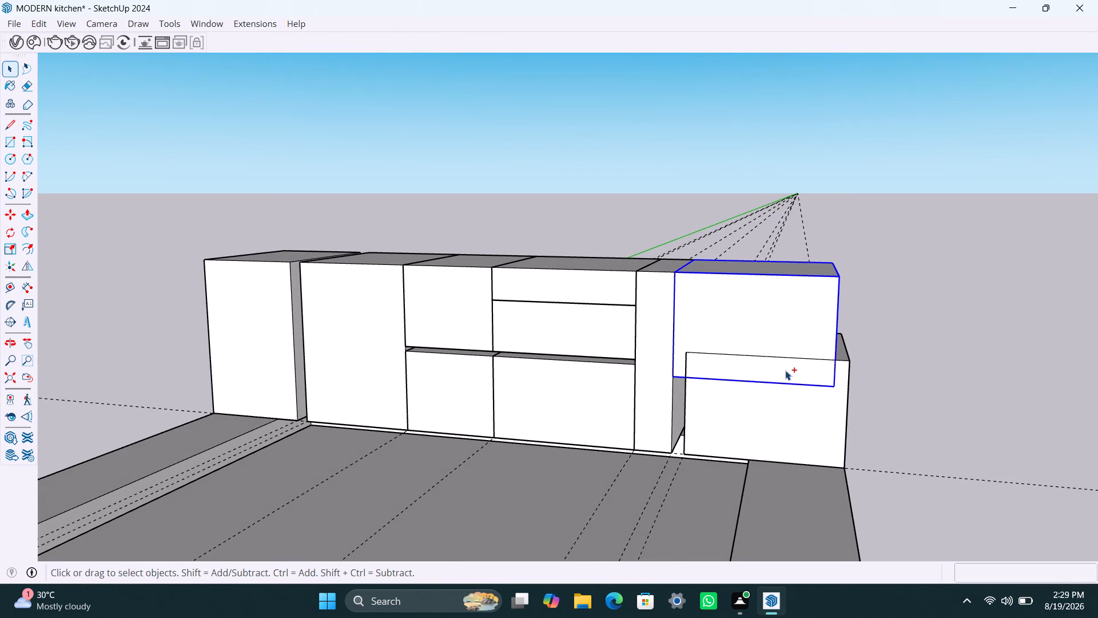
pyautogui.hotkey('ctrl', 'z')
pyautogui.hotkey('ctrl', 'z')
pyautogui.hotkey('ctrl', 'z')
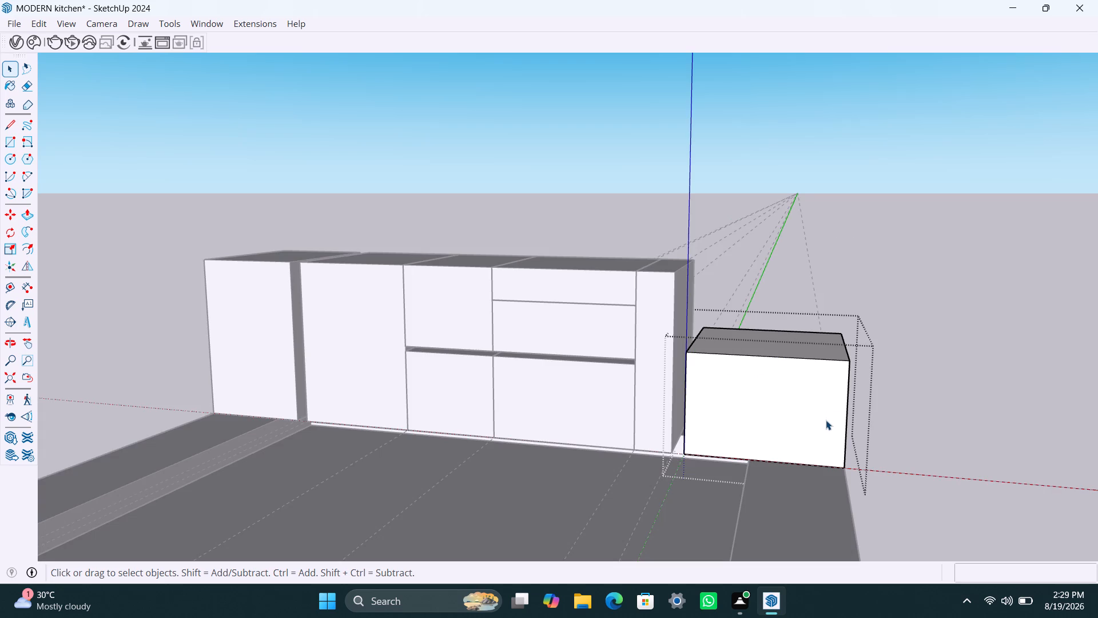
pyautogui.hotkey('ctrl', 'z')
pyautogui.hotkey('ctrl', 'z')
pyautogui.hotkey('ctrl', 'z')
pyautogui.hotkey('ctrl', 'z')
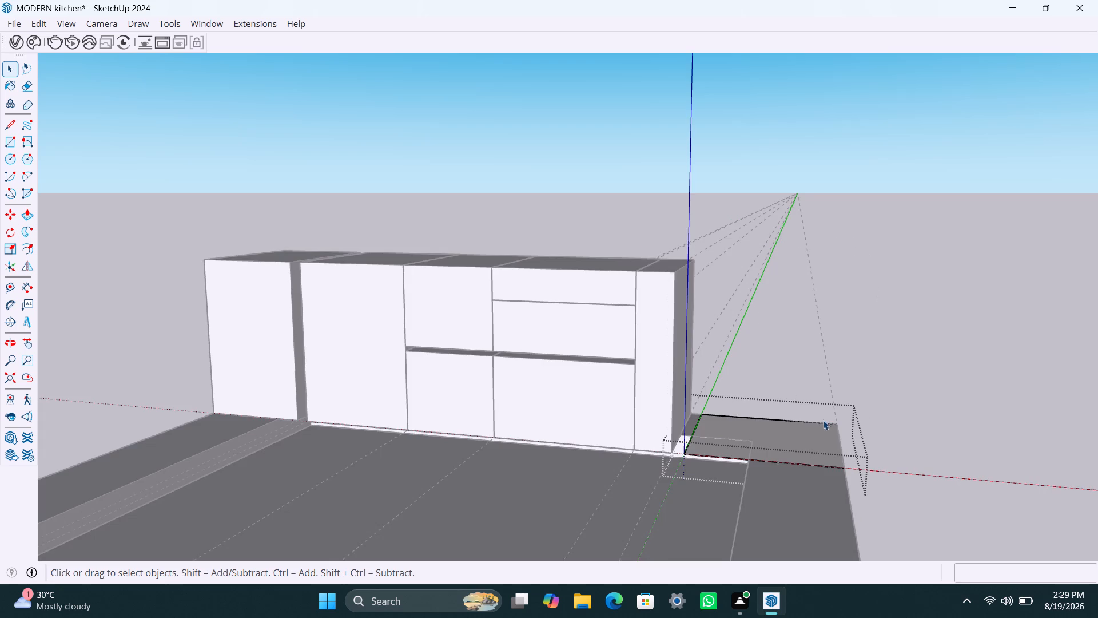
pyautogui.hotkey('ctrl', 'z')
pyautogui.hotkey('ctrl', 'z')
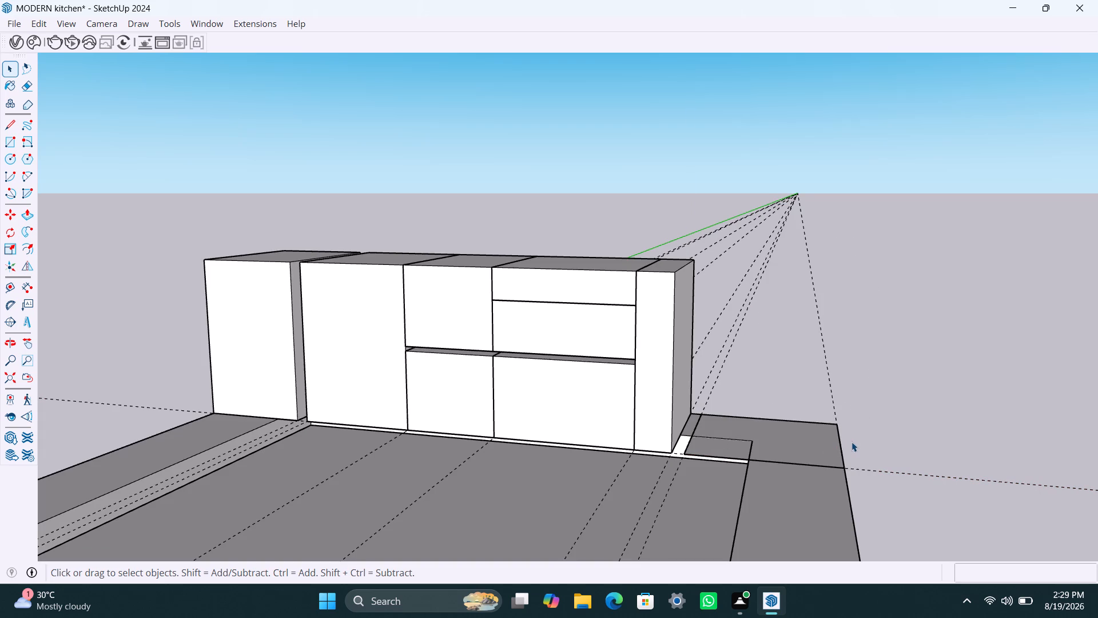
pyautogui.hotkey('ctrl', 'z')
pyautogui.hotkey('ctrl', 'z')
pyautogui.press('space')
pyautogui.click(881, 431)
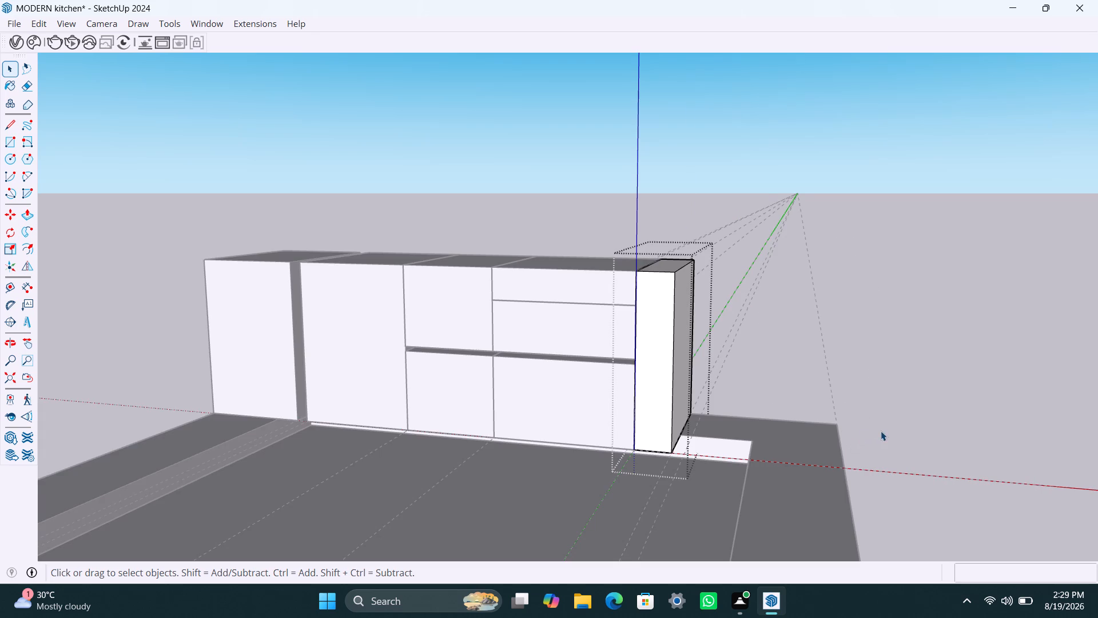
# Copy the wide stack's lower box onto the base at the guide beyond the narrow full-height box.
pyautogui.click(606, 399)
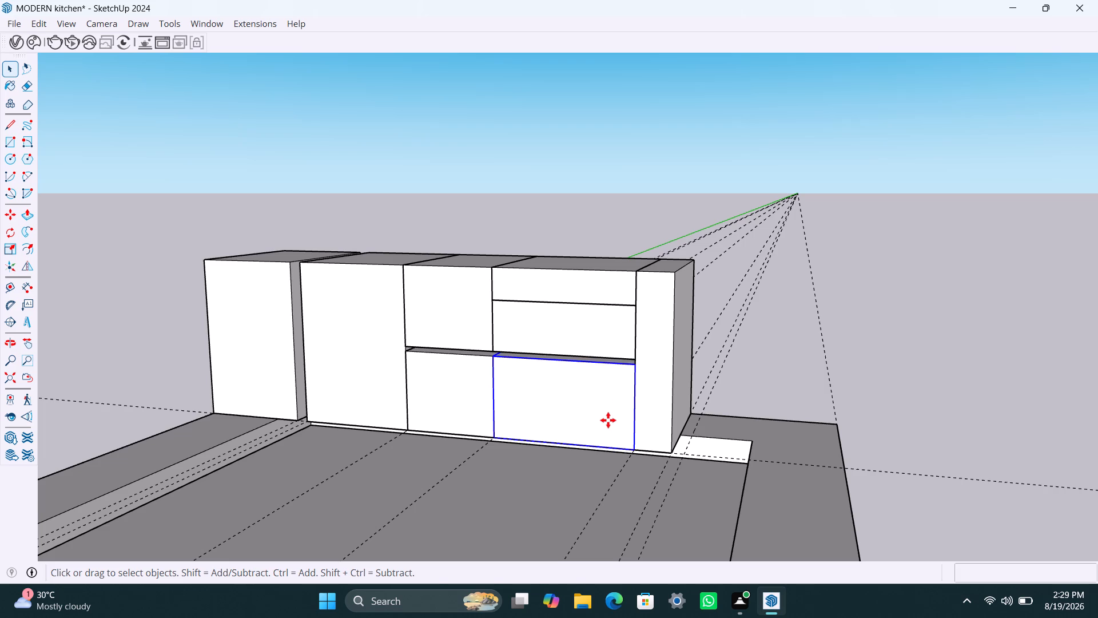
pyautogui.press('m')
pyautogui.click(494, 441)
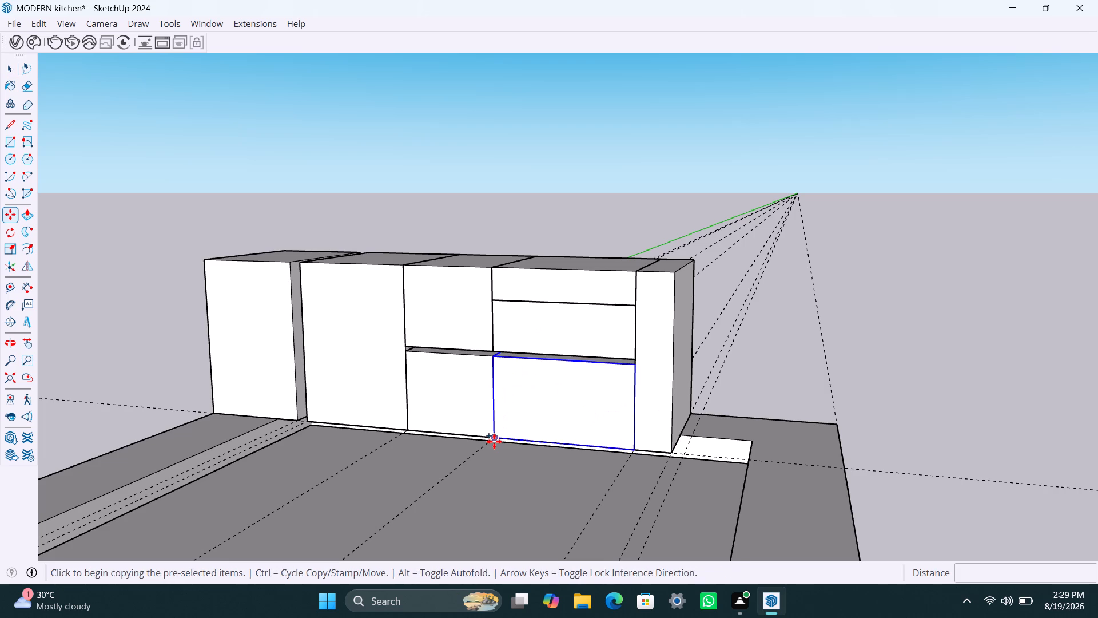
pyautogui.click(686, 450)
pyautogui.press('space')
pyautogui.click(901, 393)
# Copy the narrower stack's upper box above the new corner box and align its top front corner with the narrow full-height box's.
pyautogui.scroll(-3, 717, 329)
pyautogui.moveTo(714, 351); pyautogui.dragTo(718, 505, button='middle')
pyautogui.scroll(-2, 749, 456)
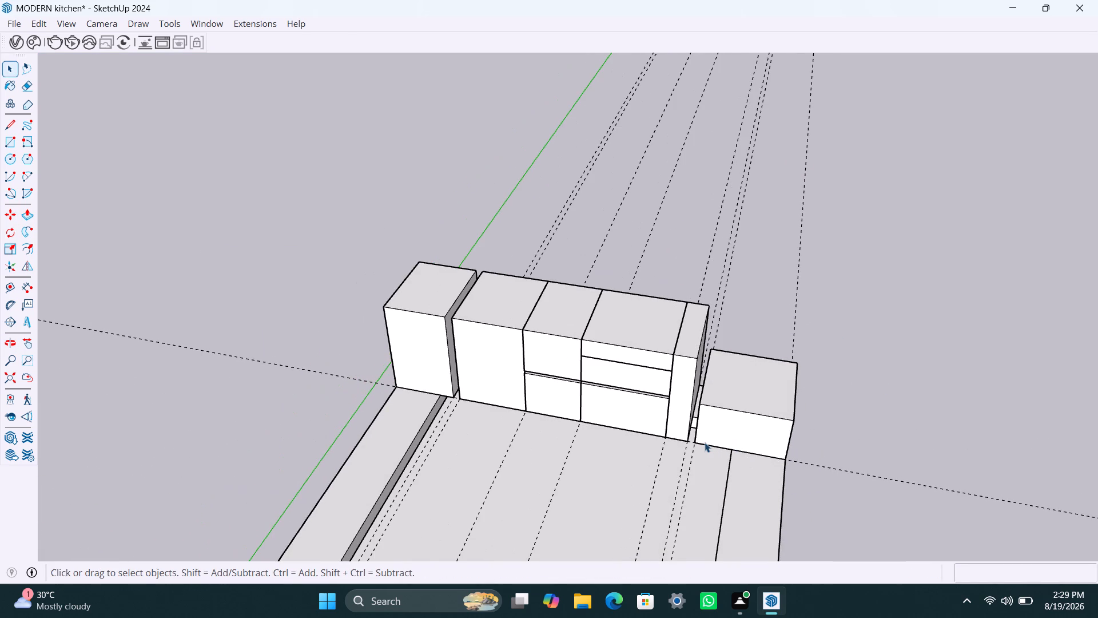
pyautogui.scroll(4, 705, 442)
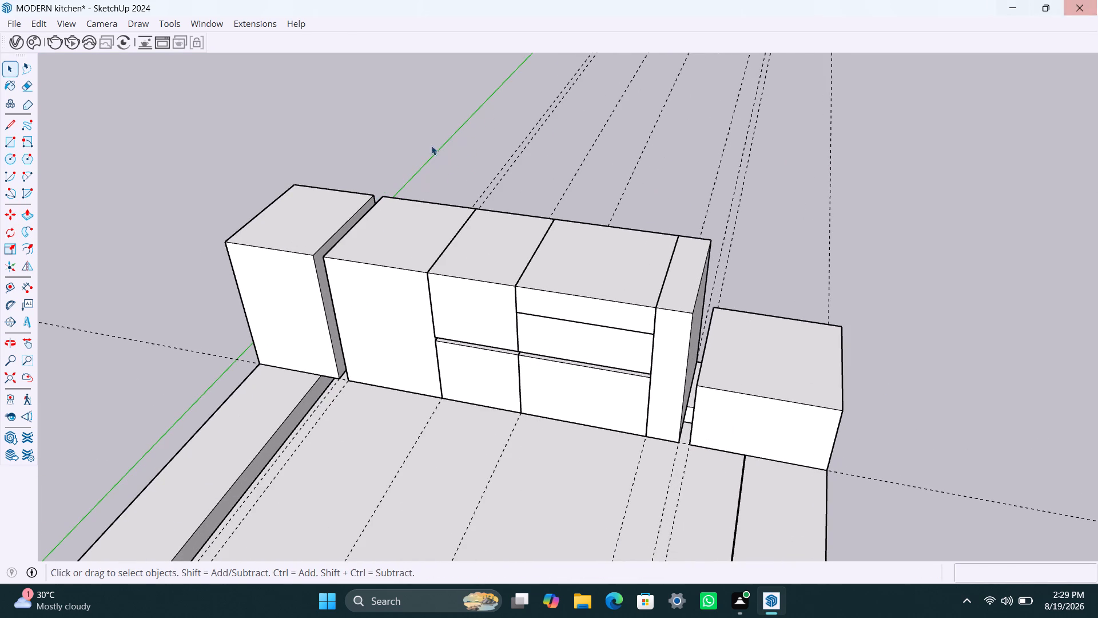
pyautogui.moveTo(707, 360); pyautogui.dragTo(718, 401)
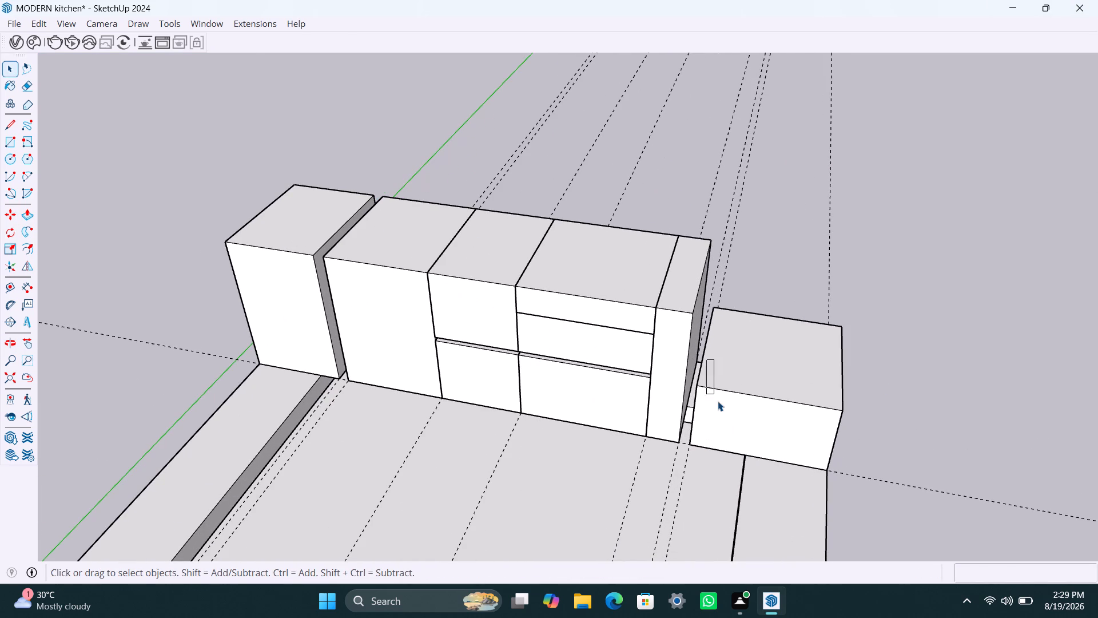
pyautogui.moveTo(718, 401); pyautogui.dragTo(676, 398)
pyautogui.click(482, 320)
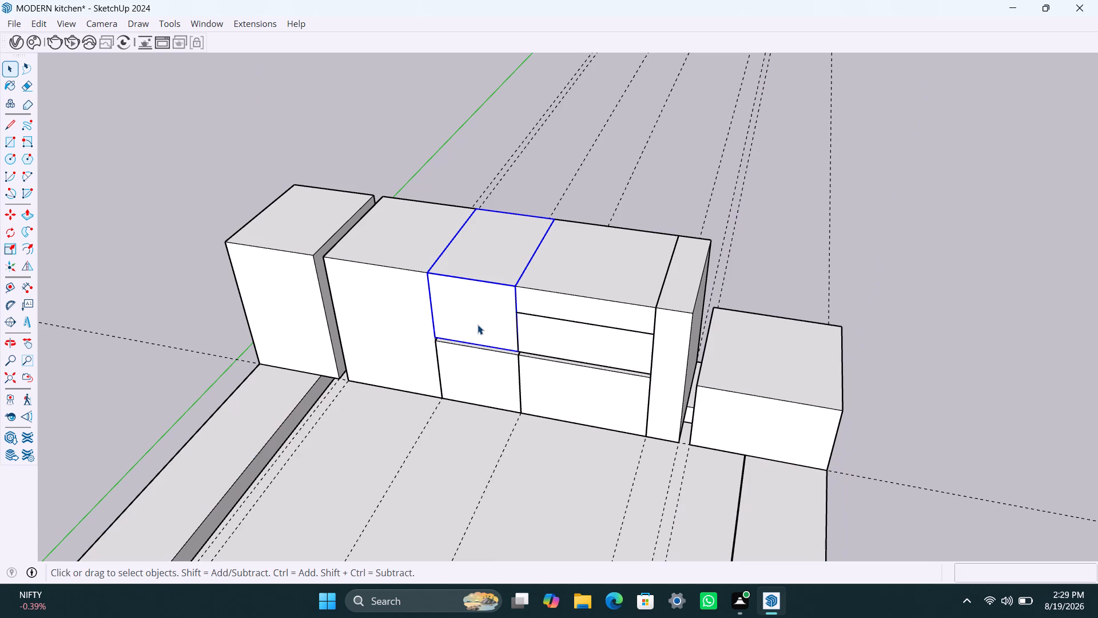
pyautogui.press('m')
pyautogui.click(439, 337)
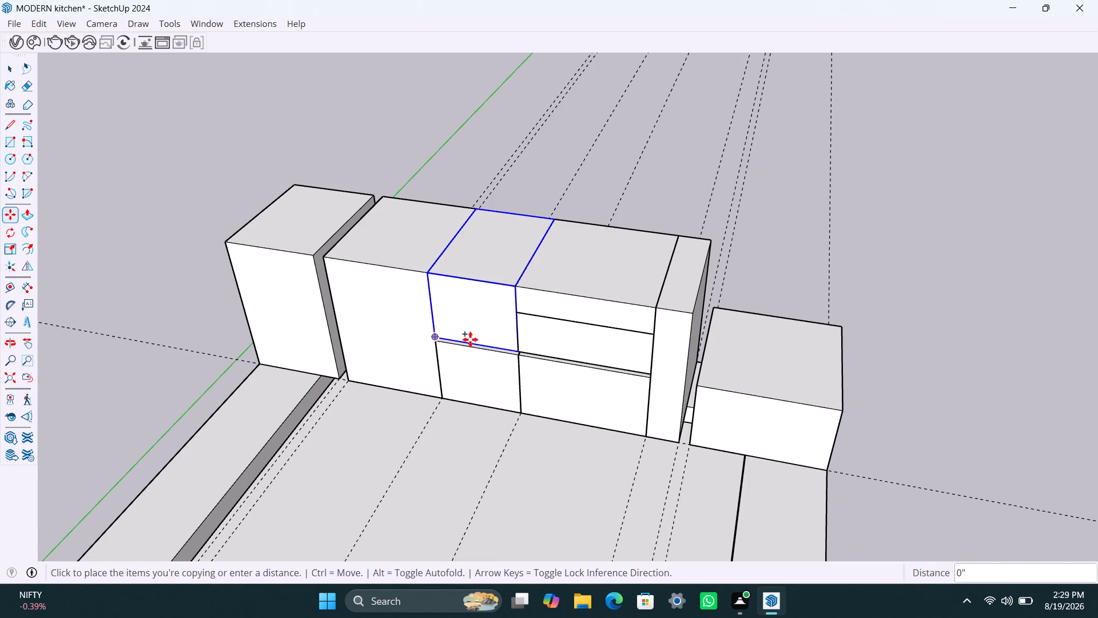
pyautogui.click(705, 375)
pyautogui.click(711, 307)
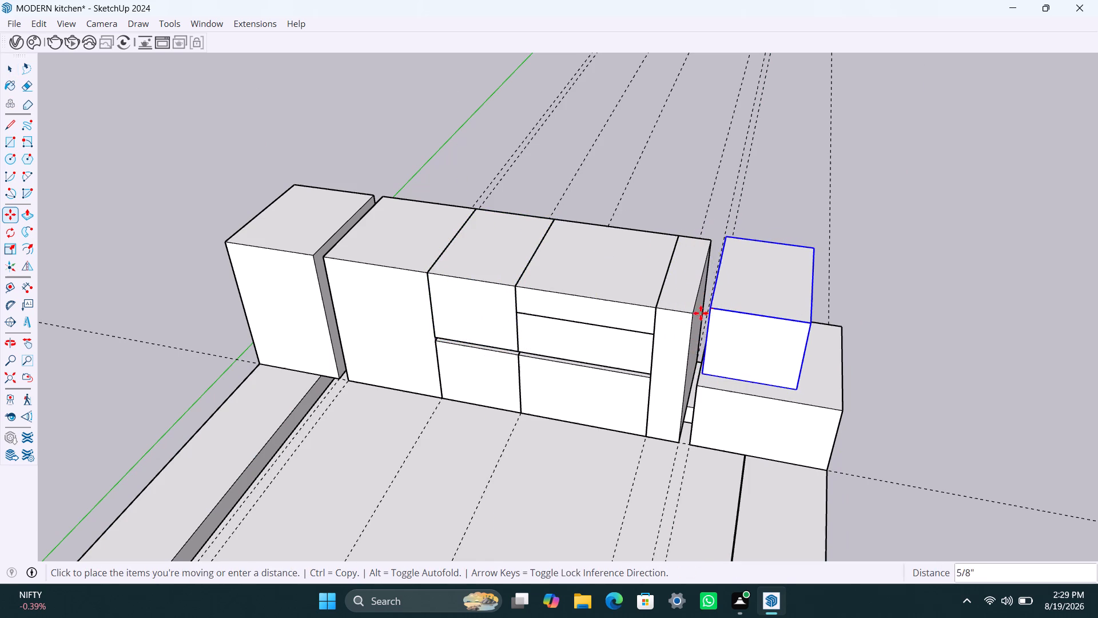
pyautogui.click(691, 318)
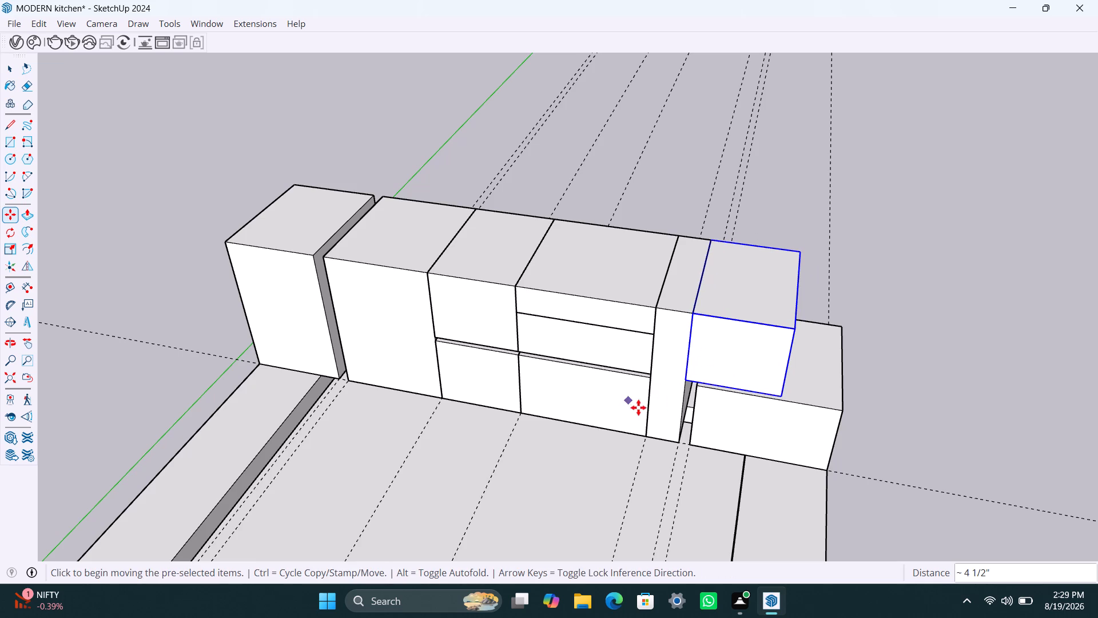
pyautogui.press('space')
# Inside the copied upper box's group, pull its outer side face out about 9 13/16" to the lower corner box's outer edge.
pyautogui.scroll(-4, 625, 462)
pyautogui.moveTo(622, 465); pyautogui.dragTo(457, 385, button='middle')
pyautogui.scroll(2, 695, 406)
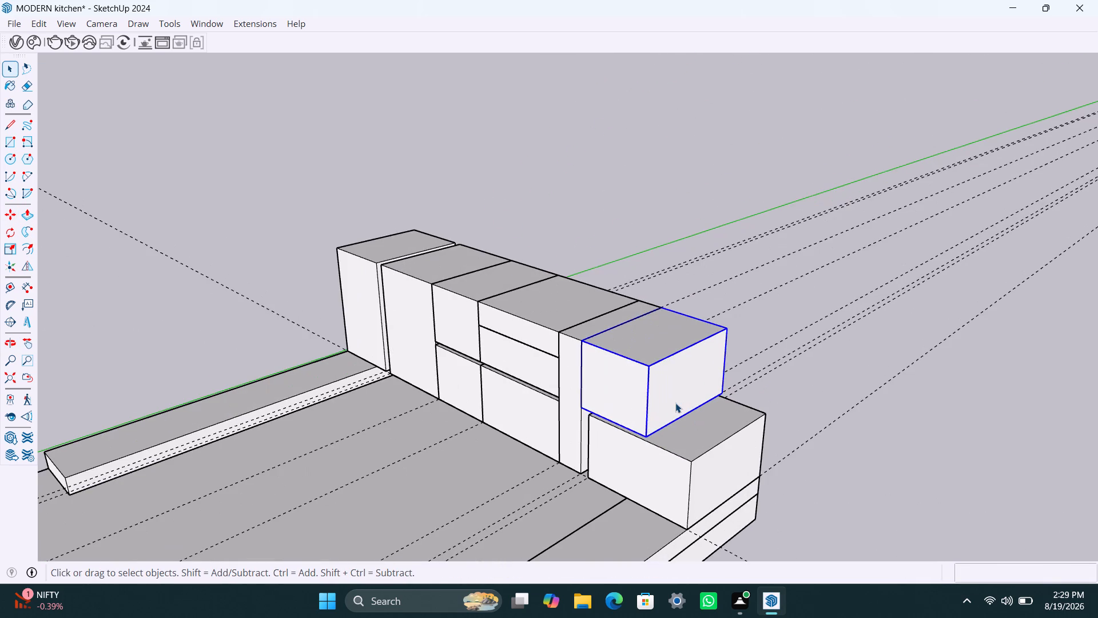
pyautogui.click(675, 403)
pyautogui.doubleClick(675, 403)
pyautogui.click(673, 395)
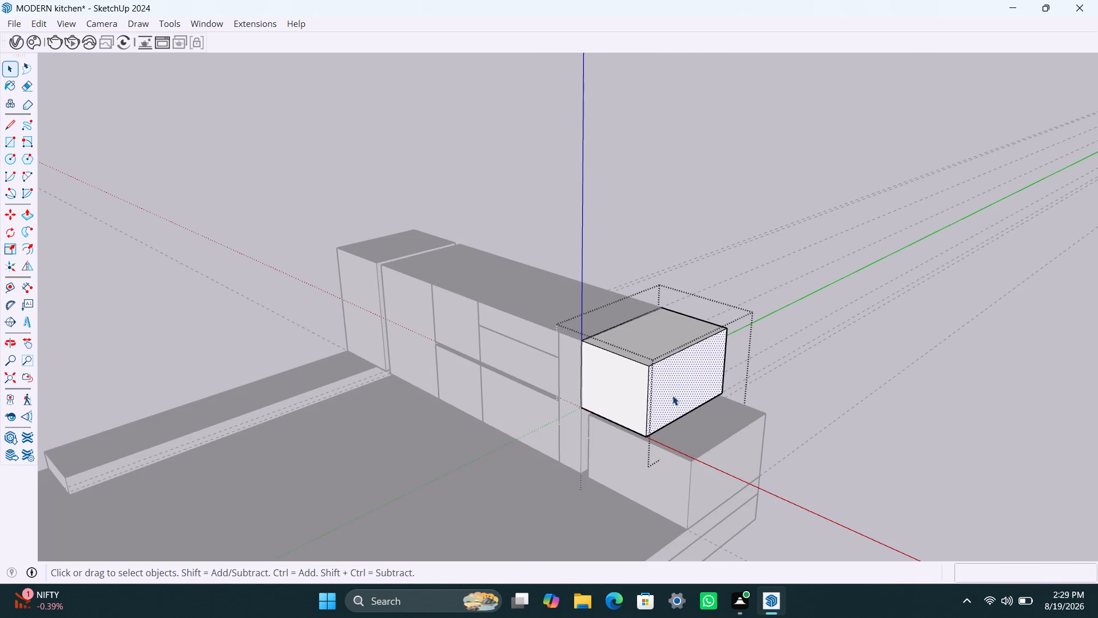
pyautogui.press('p')
pyautogui.click(673, 395)
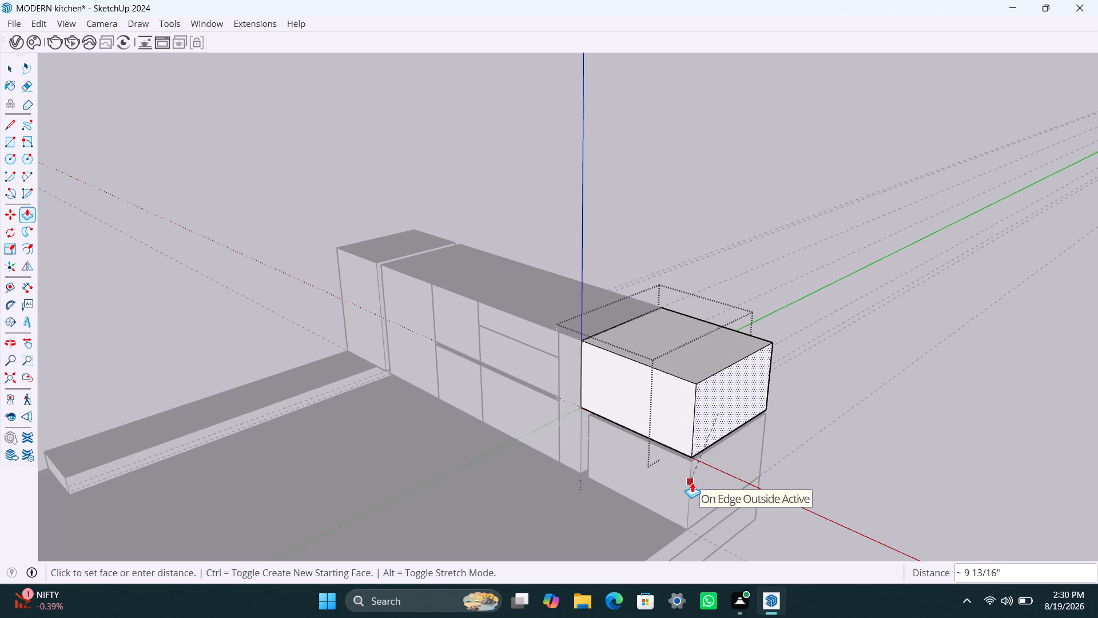
pyautogui.click(692, 482)
pyautogui.press('space')
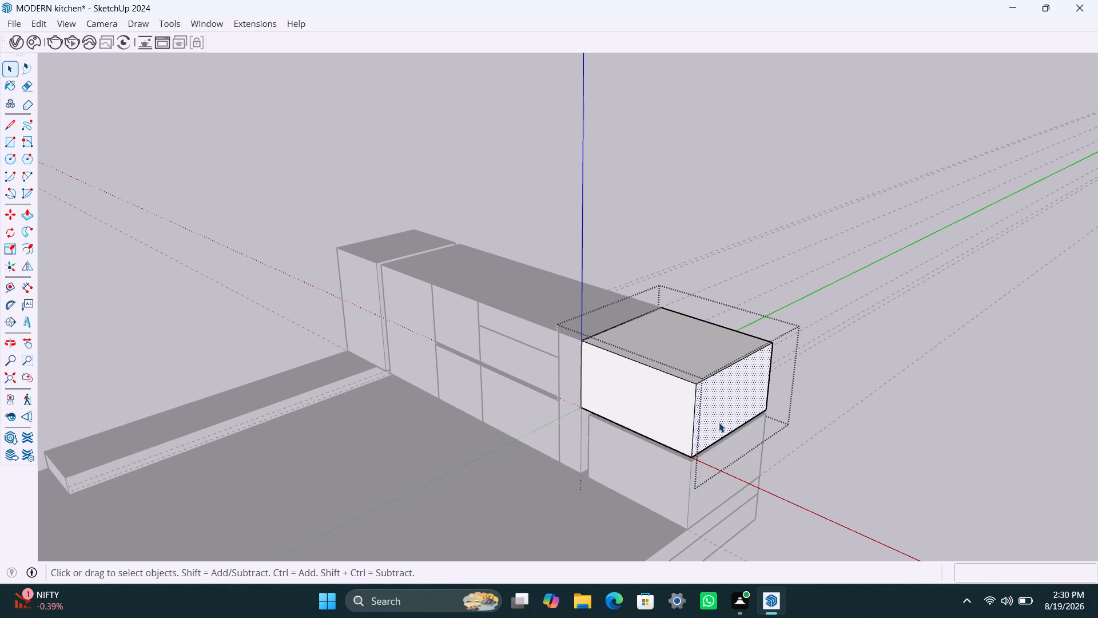
# Push the upper corner box's outer side face back in 50 mm and exit its group.
pyautogui.press('p')
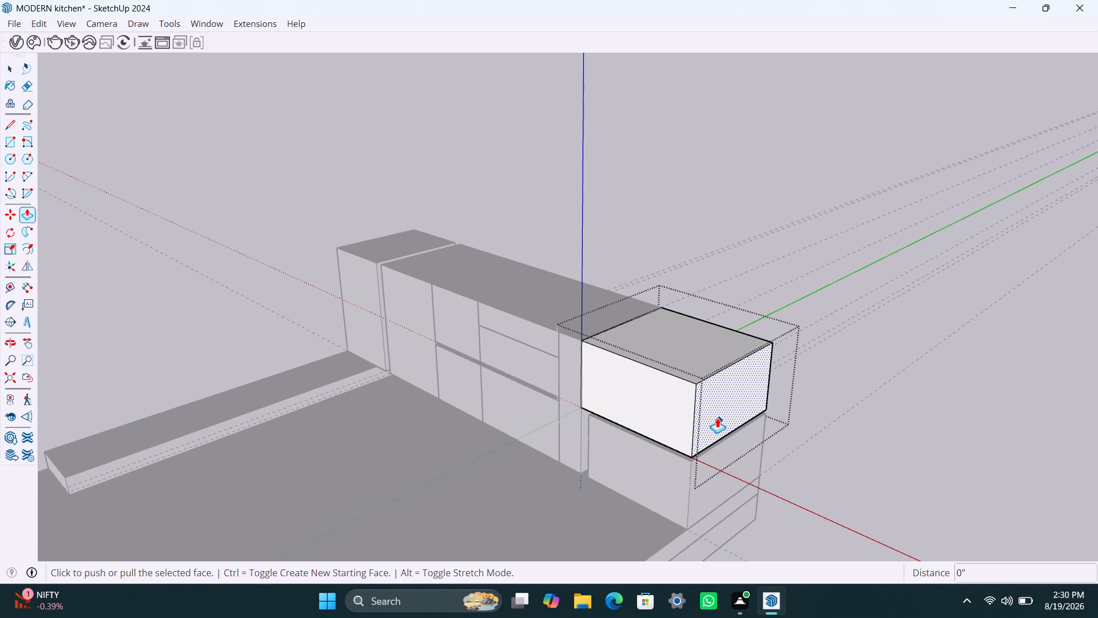
pyautogui.press('5')
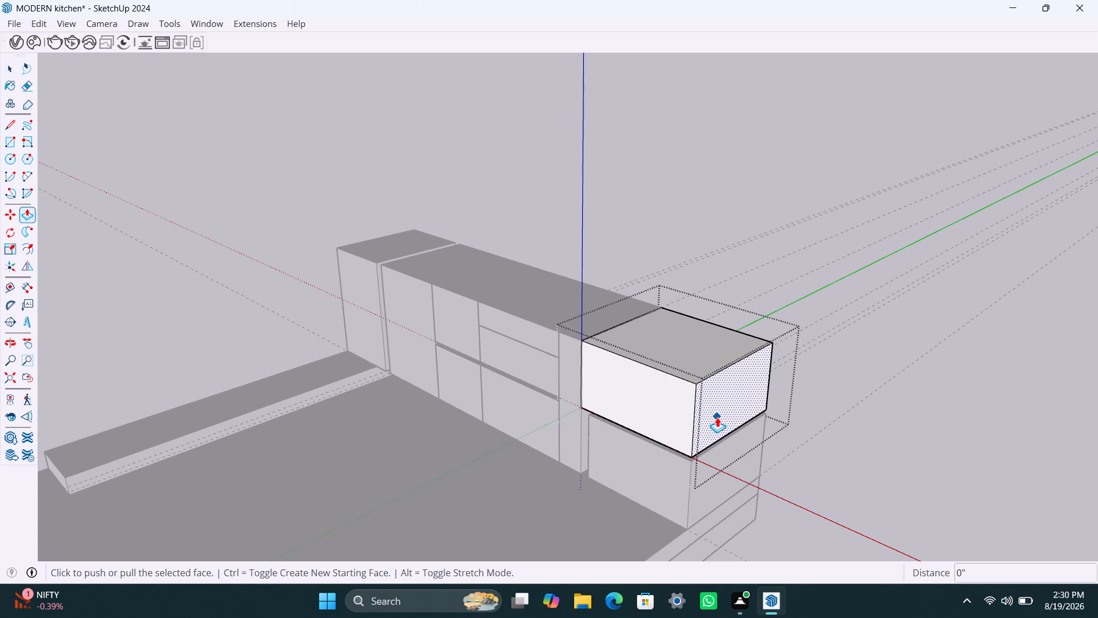
pyautogui.press('space')
pyautogui.click(725, 409)
pyautogui.press('p')
pyautogui.click(725, 409)
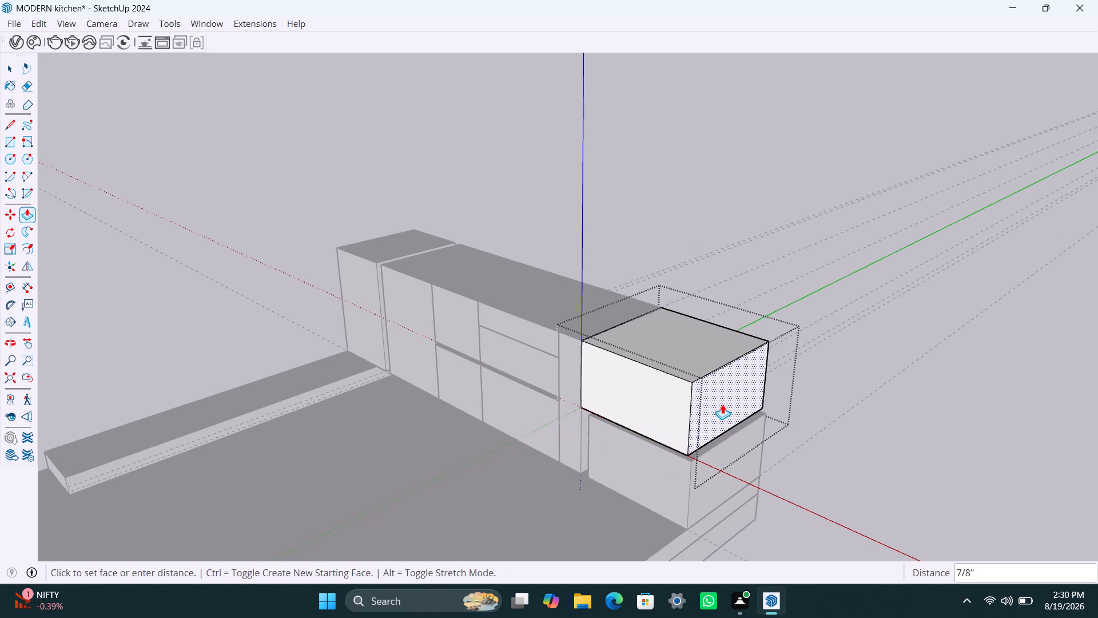
pyautogui.write('50mm')
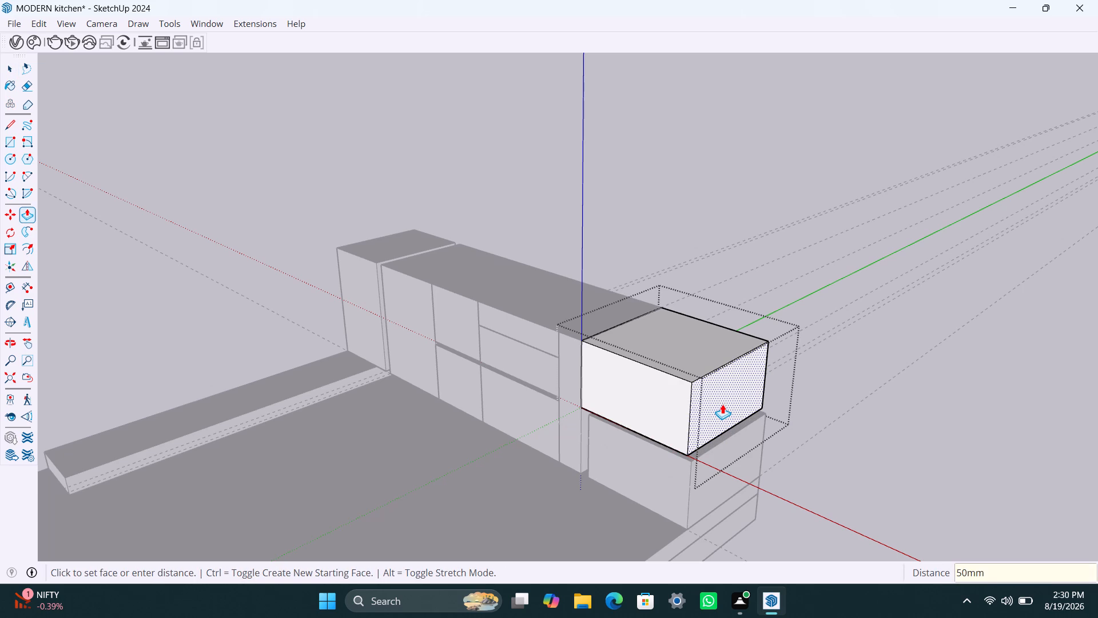
pyautogui.press('Return')
pyautogui.press('space')
pyautogui.click(806, 402)
# Move the upper corner box about 2 1/8" so its bottom front corner sits on the lower corner box's top front corner.
pyautogui.scroll(2, 622, 447)
pyautogui.moveTo(580, 427); pyautogui.dragTo(671, 432, button='middle')
pyautogui.scroll(2, 662, 410)
pyautogui.click(697, 362)
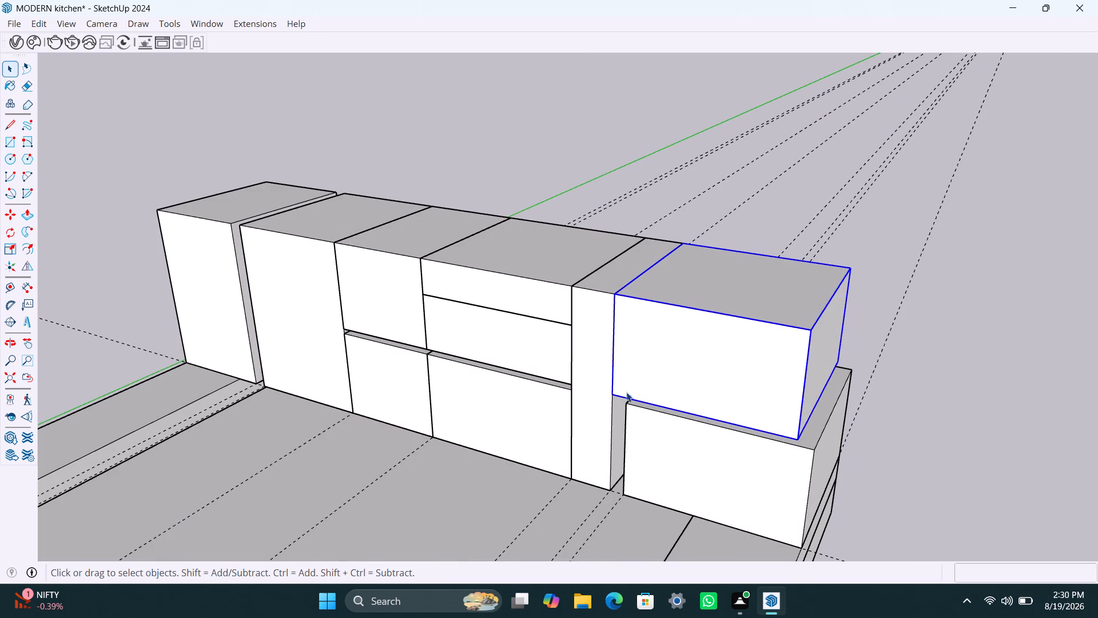
pyautogui.press('m')
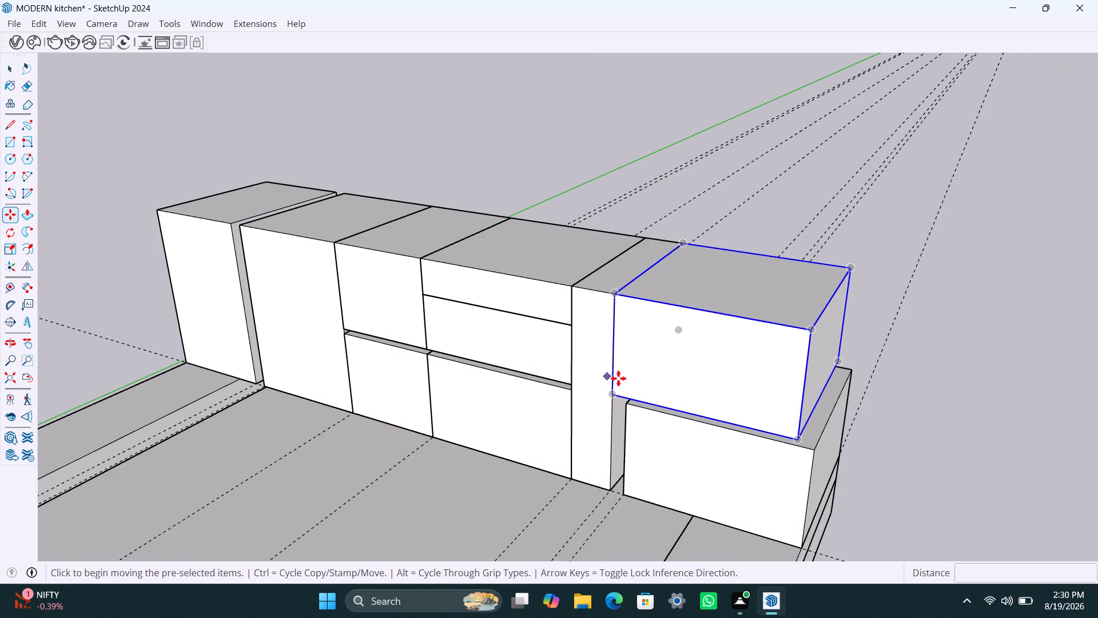
pyautogui.click(614, 397)
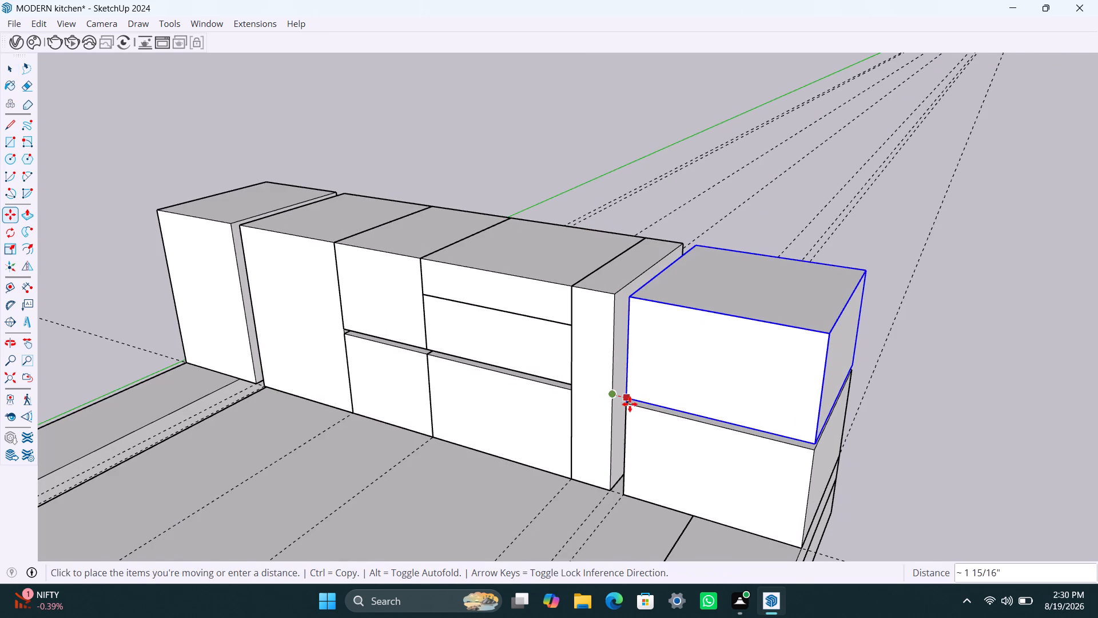
pyautogui.click(630, 408)
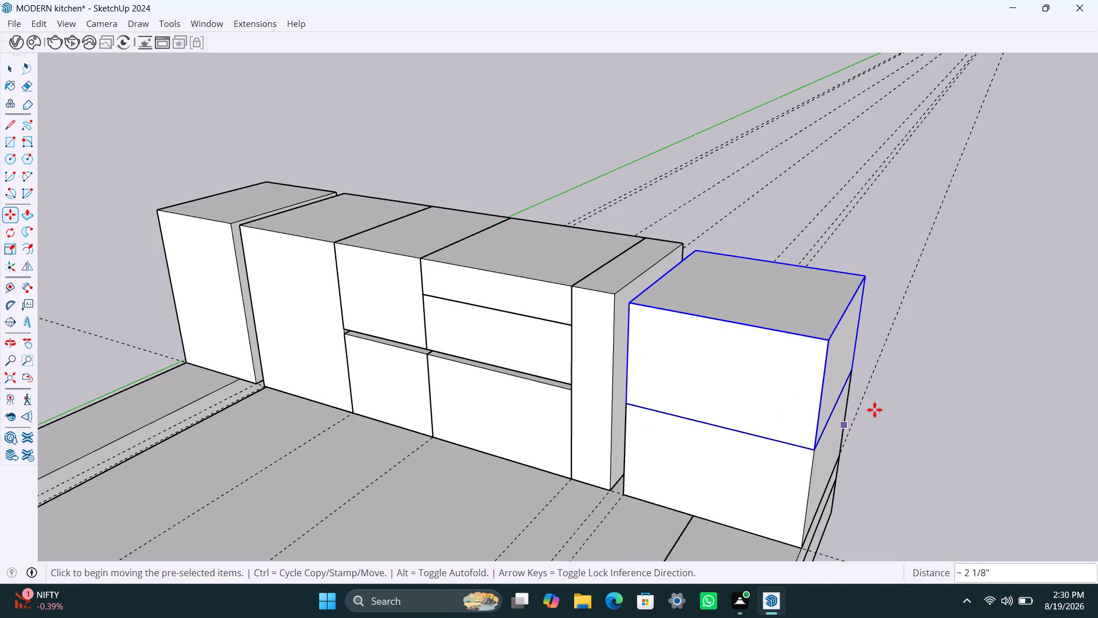
pyautogui.press('space')
pyautogui.click(59, 237)
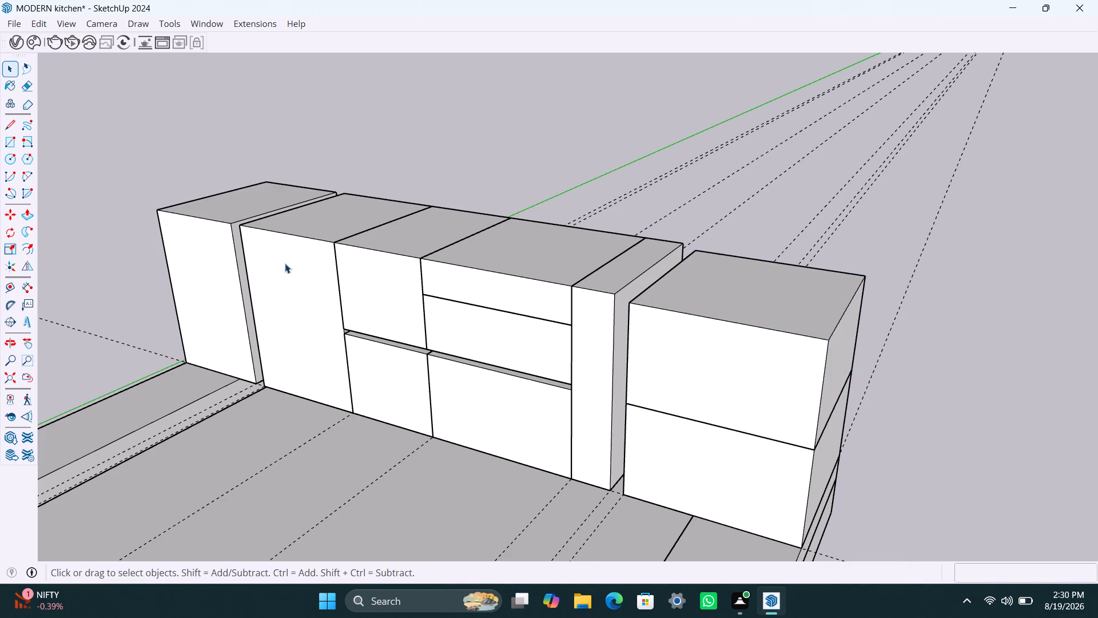
# Examine the full back row of cabinet boxes and both corner ends from several angles.
pyautogui.scroll(-3, 308, 285)
pyautogui.moveTo(332, 320); pyautogui.dragTo(468, 321, button='middle')
pyautogui.scroll(-3, 403, 322)
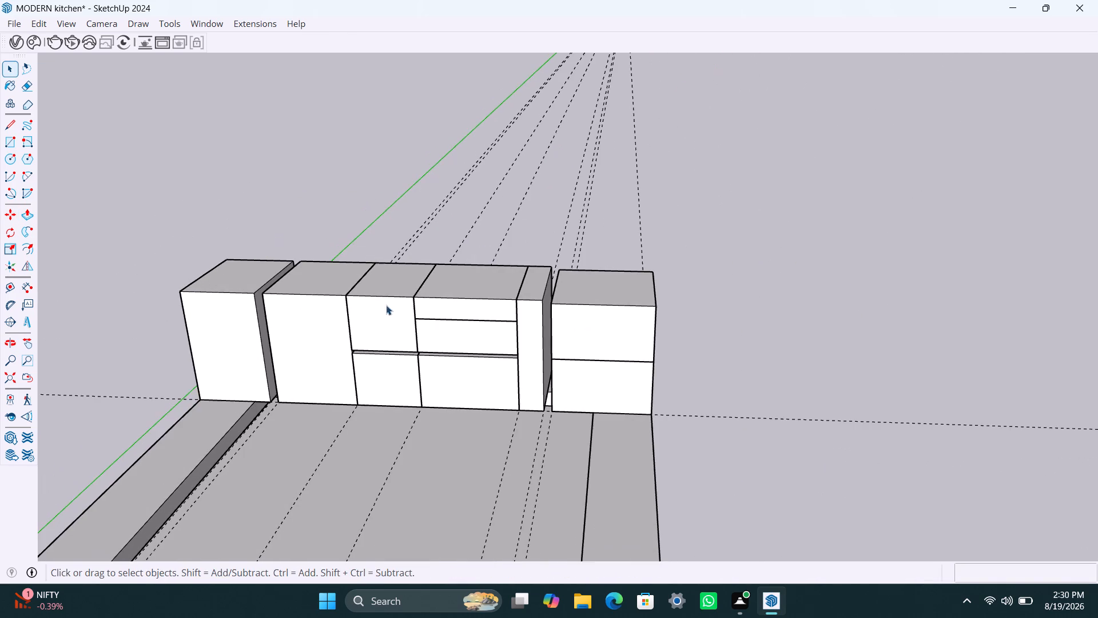
pyautogui.moveTo(379, 303); pyautogui.dragTo(414, 284, button='middle')
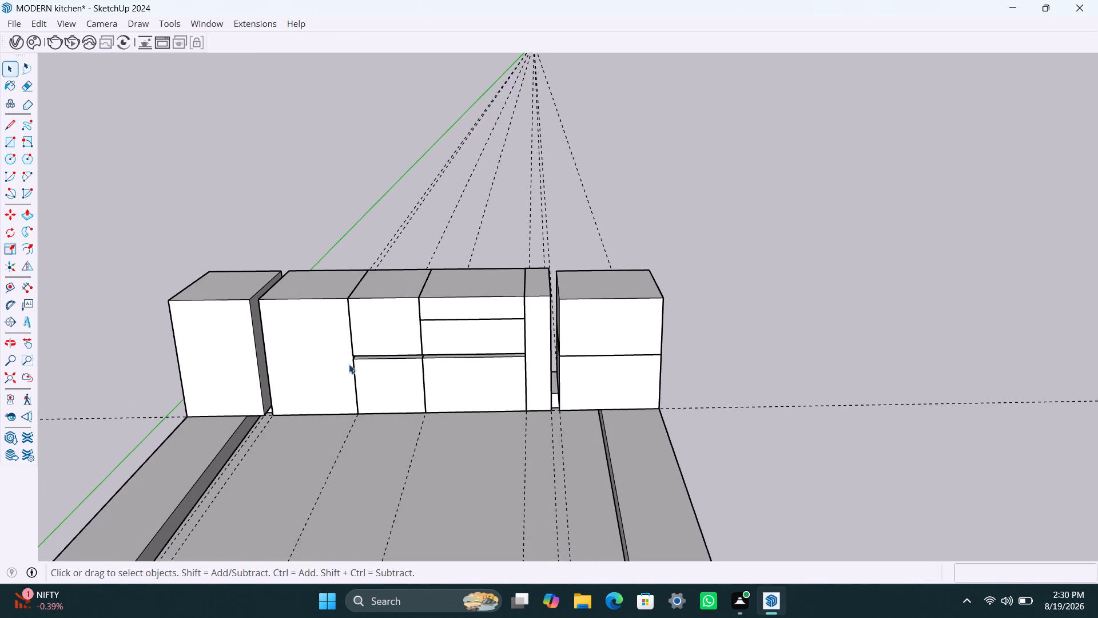
pyautogui.scroll(-1, 347, 366)
pyautogui.moveTo(339, 370); pyautogui.dragTo(326, 371, button='middle')
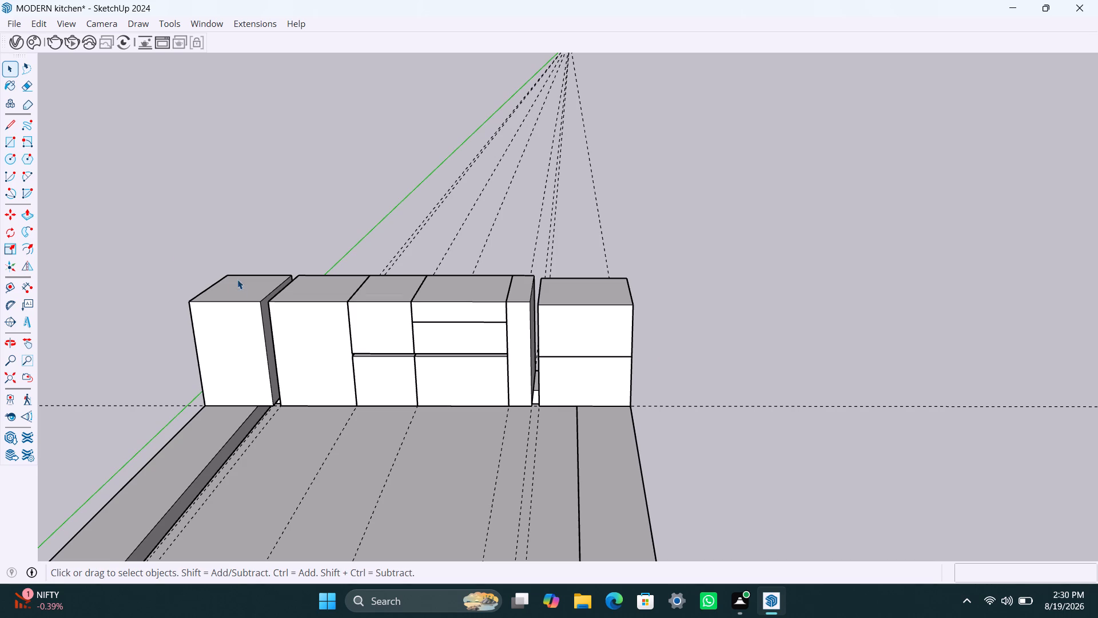
pyautogui.scroll(-5, 234, 274)
pyautogui.moveTo(340, 328); pyautogui.dragTo(594, 312, button='middle')
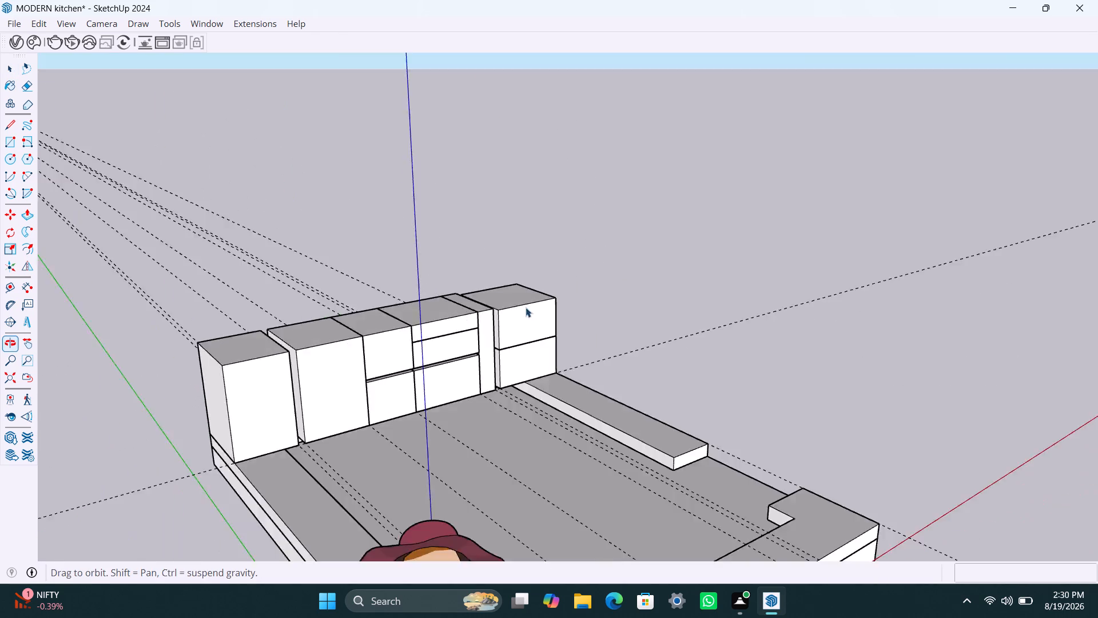
pyautogui.scroll(-4, 408, 339)
pyautogui.moveTo(325, 342); pyautogui.dragTo(102, 308, button='middle')
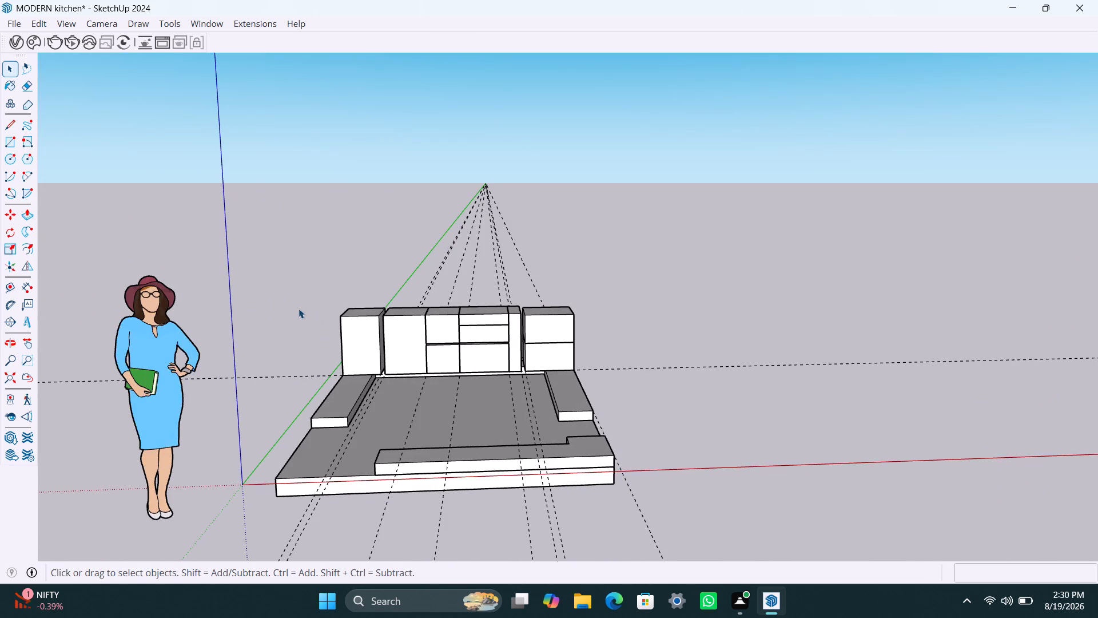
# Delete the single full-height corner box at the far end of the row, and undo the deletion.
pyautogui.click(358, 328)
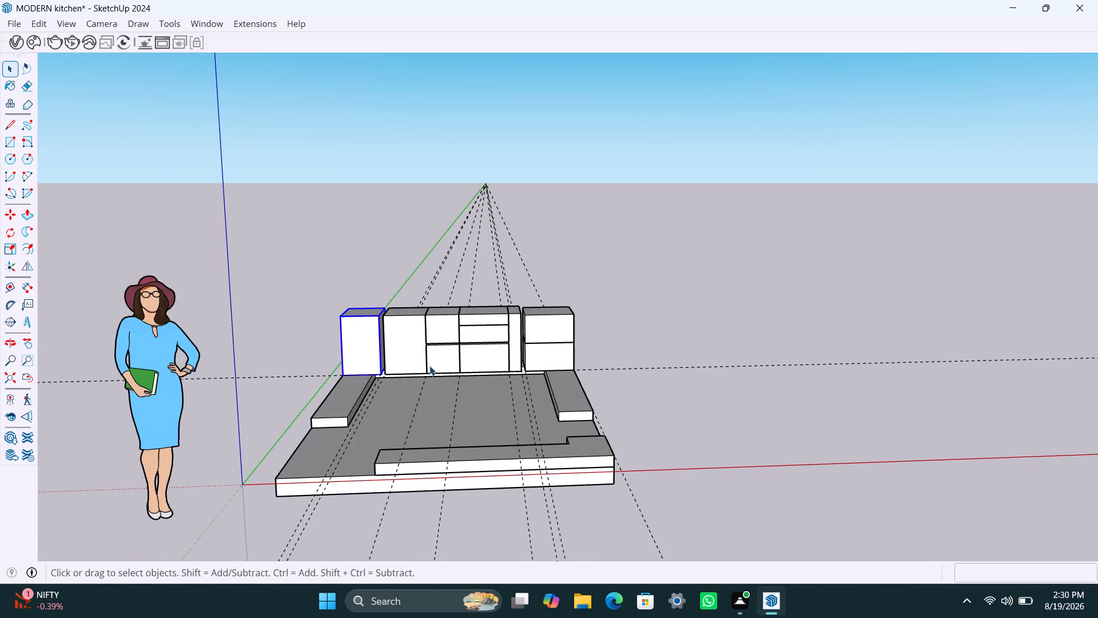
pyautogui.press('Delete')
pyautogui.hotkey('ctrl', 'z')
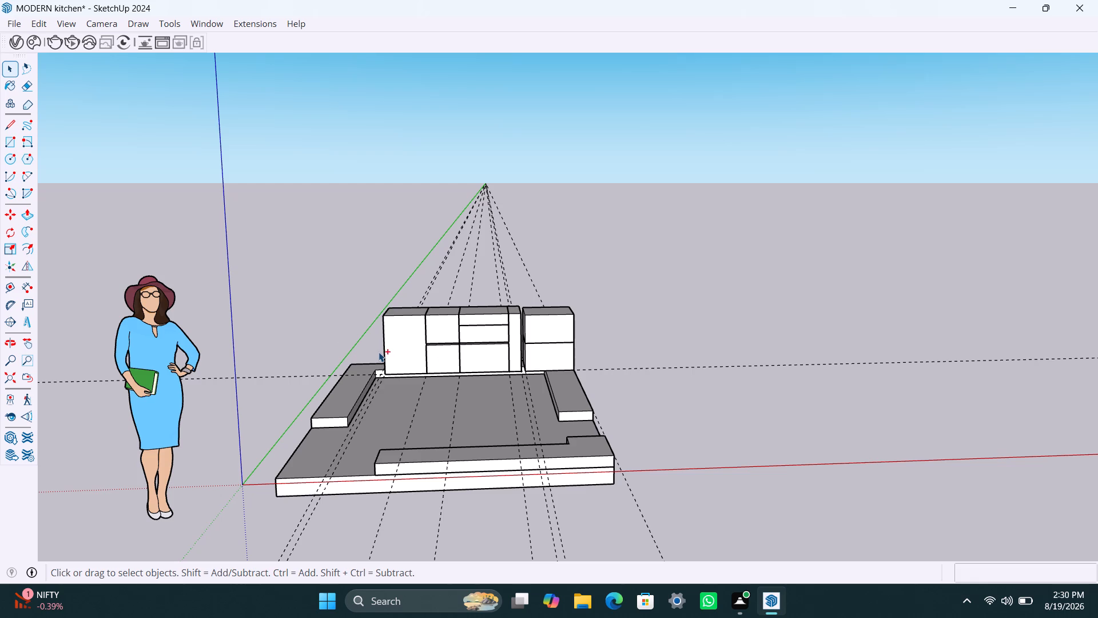
# Inside the full-height corner box's group, push its top face down about 1' 1 3/4" to match the lower tier's height.
pyautogui.scroll(-2, 384, 353)
pyautogui.moveTo(364, 369); pyautogui.dragTo(374, 424, button='middle')
pyautogui.moveTo(374, 356); pyautogui.dragTo(368, 388, button='middle')
pyautogui.scroll(3, 357, 318)
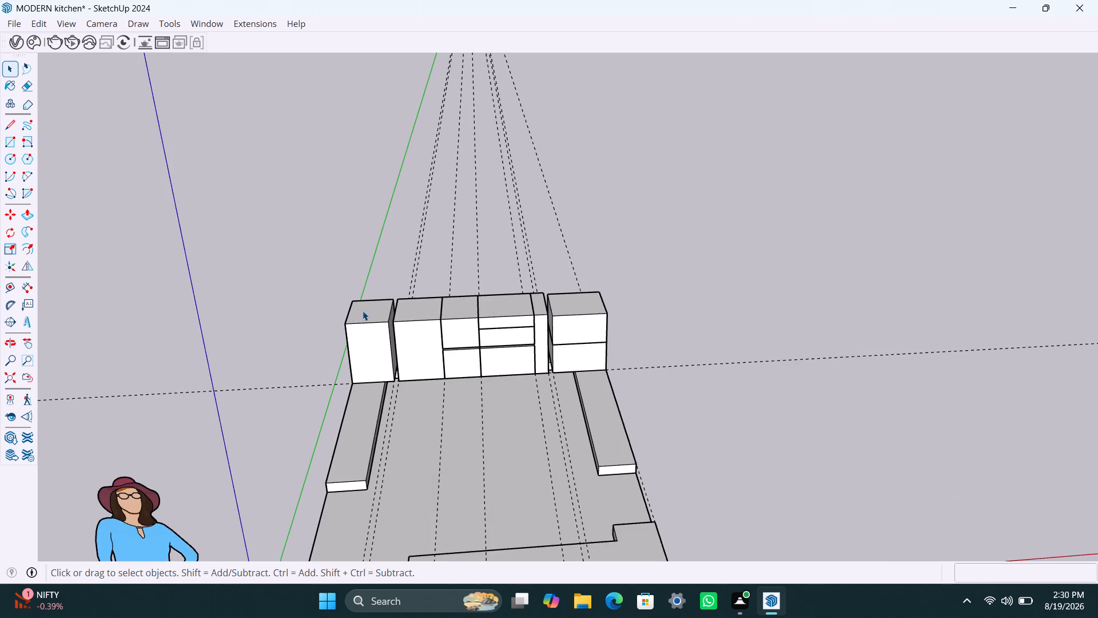
pyautogui.scroll(2, 363, 311)
pyautogui.moveTo(364, 315); pyautogui.dragTo(364, 335, button='middle')
pyautogui.tripleClick(363, 318)
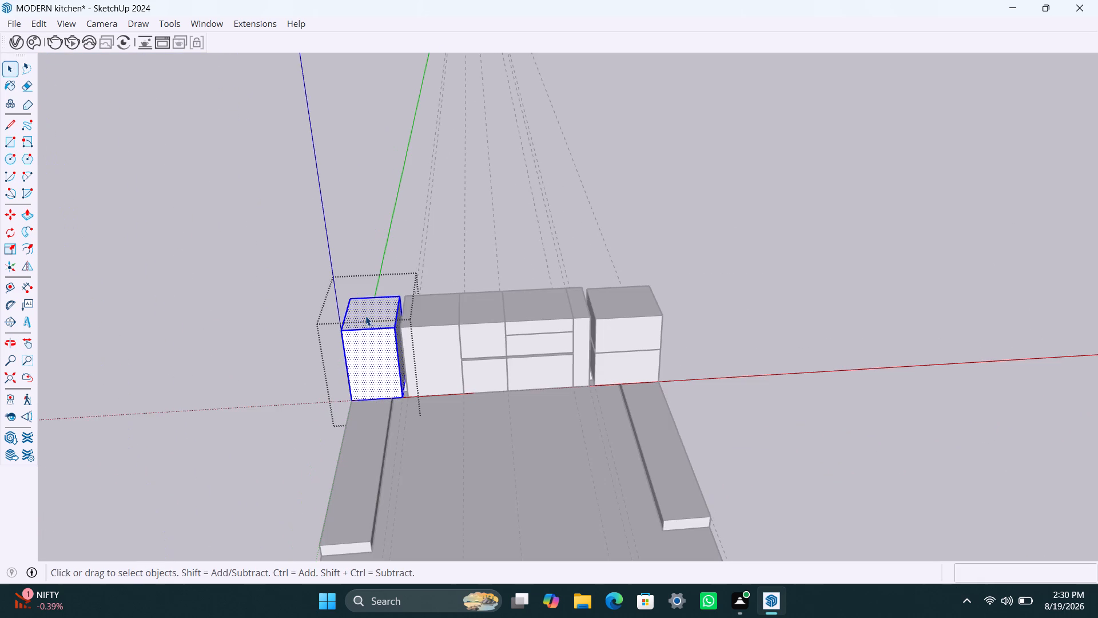
pyautogui.doubleClick(365, 316)
pyautogui.click(367, 314)
pyautogui.click(378, 308)
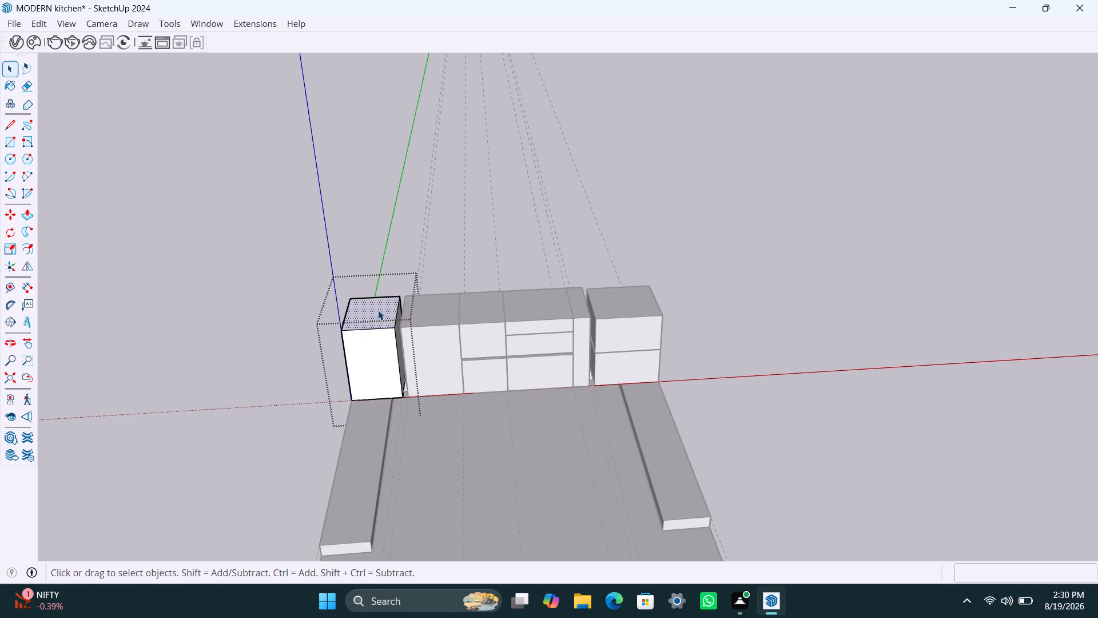
pyautogui.press('p')
pyautogui.click(378, 310)
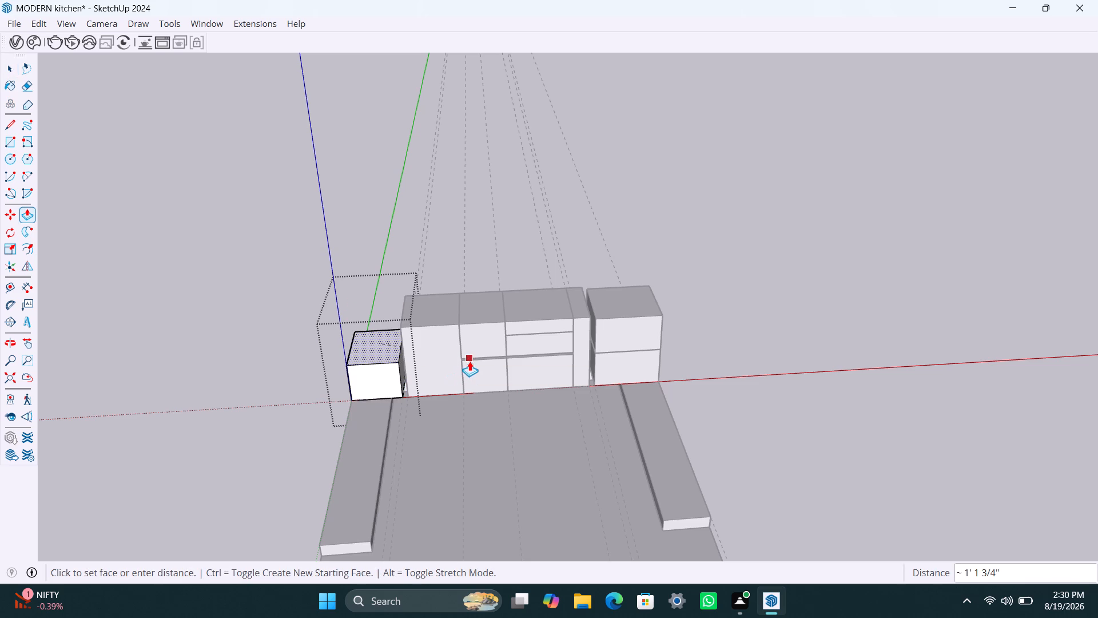
pyautogui.click(468, 363)
pyautogui.press('space')
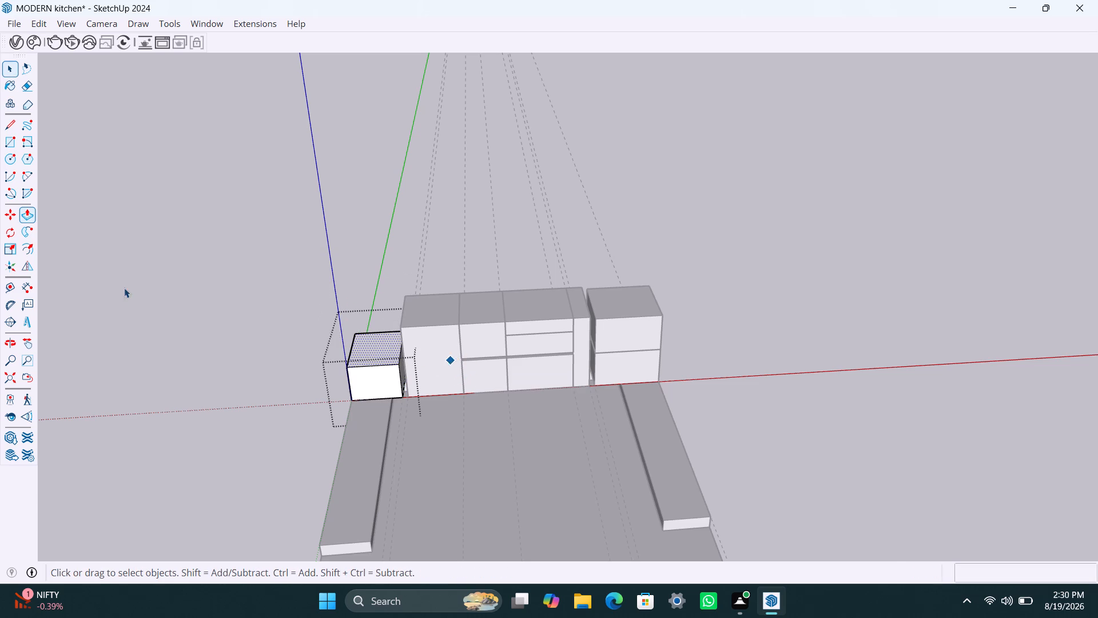
pyautogui.click(124, 288)
# Copy the shortened corner box straight up about 1' 1 3/4" so the copy stacks on its top front corner.
pyautogui.scroll(3, 329, 368)
pyautogui.click(392, 370)
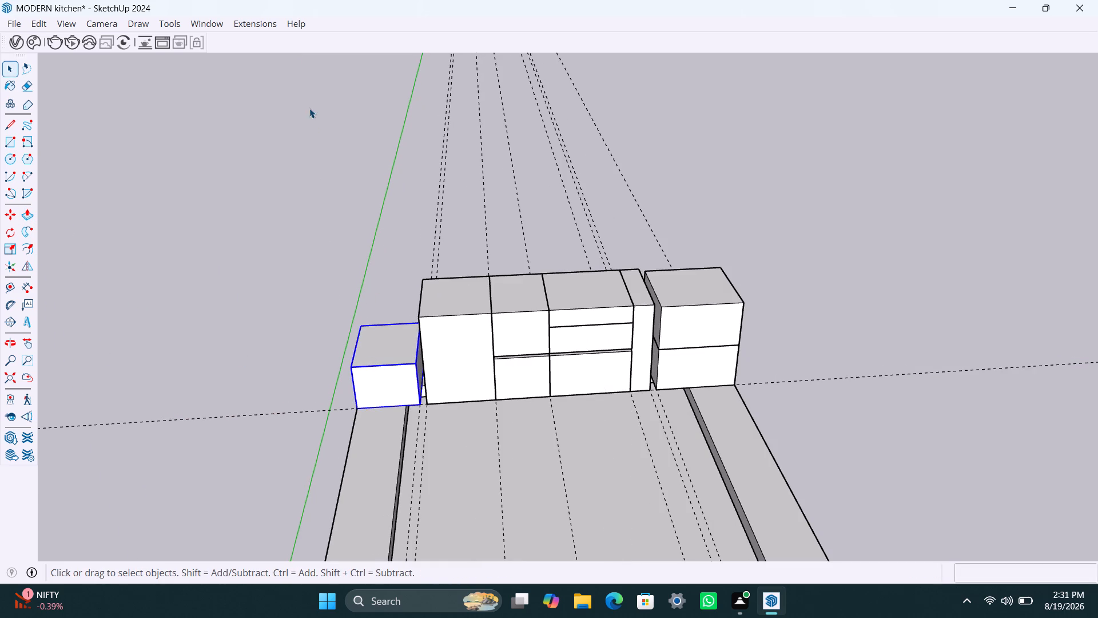
pyautogui.press('m')
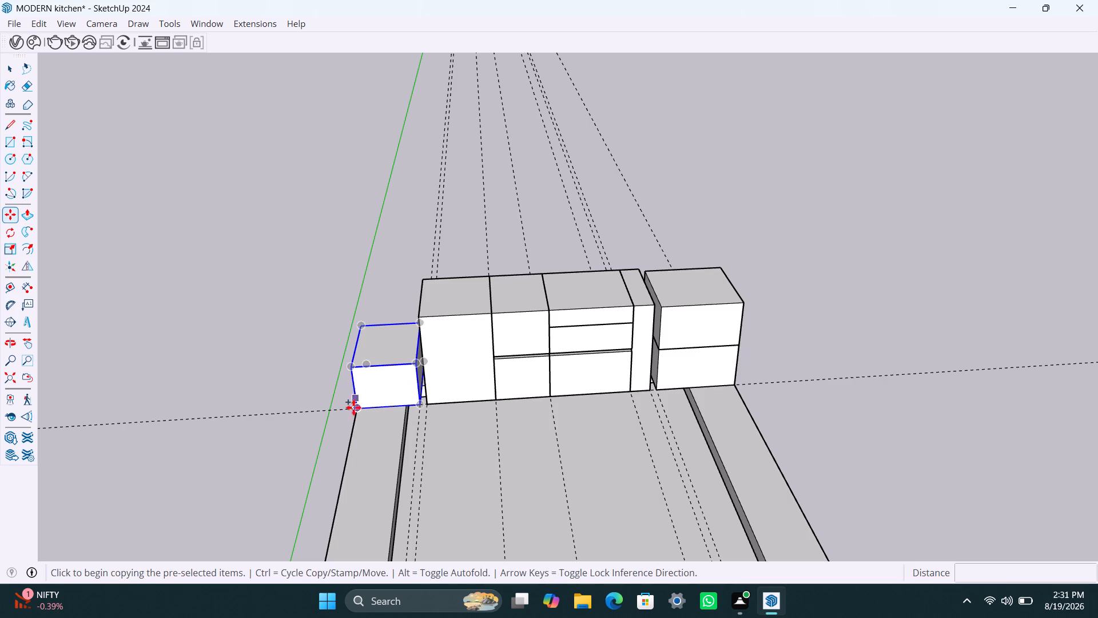
pyautogui.click(354, 409)
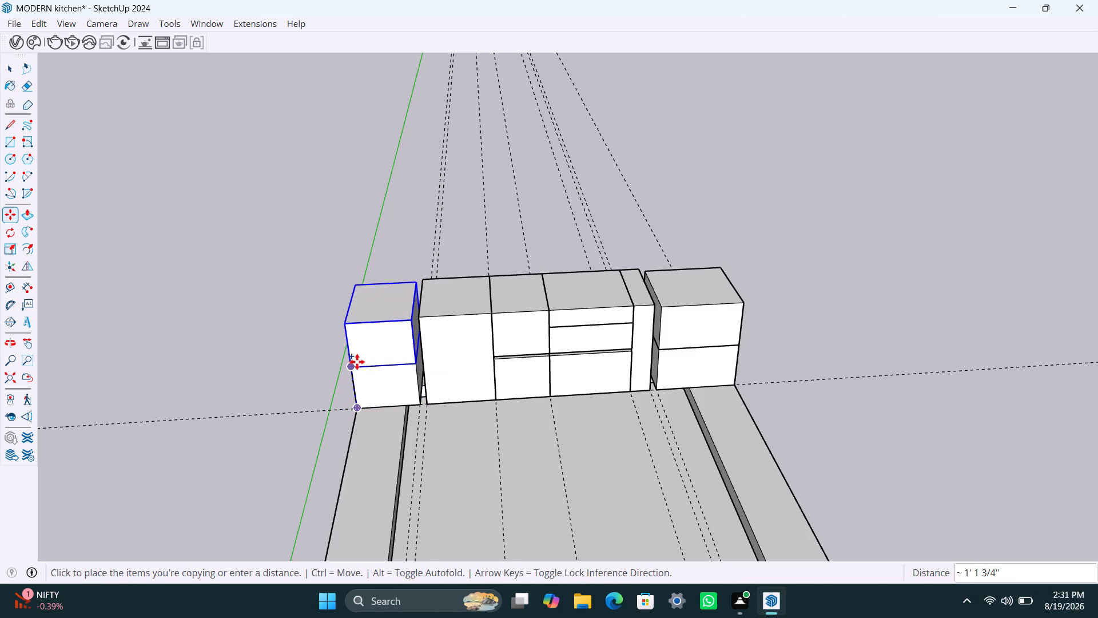
pyautogui.click(353, 361)
pyautogui.press('space')
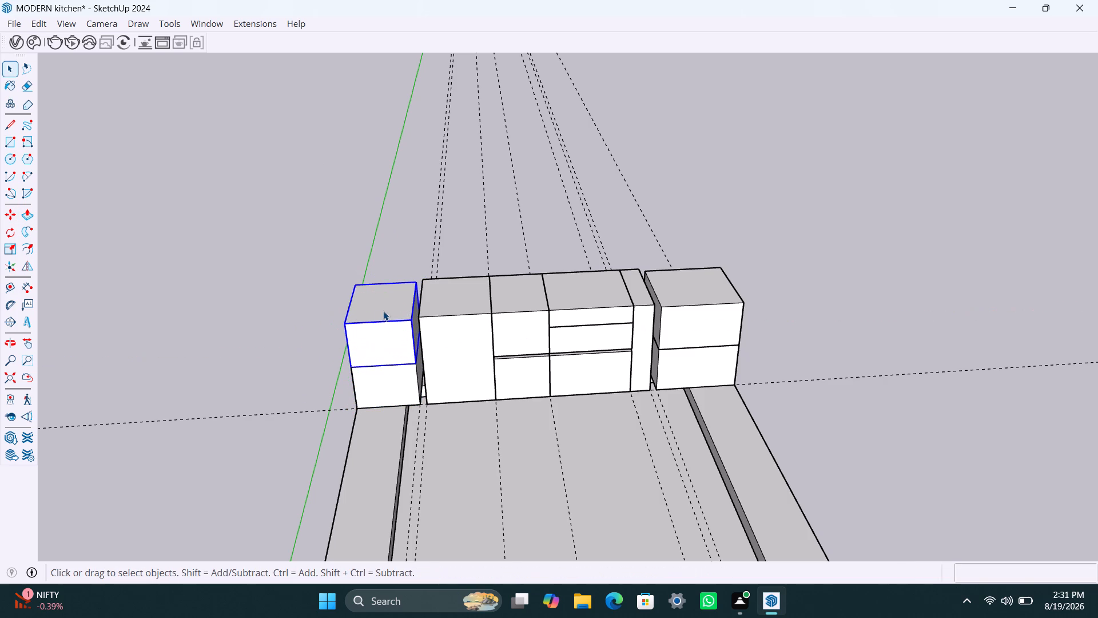
# Examine how the new stacked upper corner box lines up with the adjacent full-height box and the opposite corner stack.
pyautogui.click(383, 310)
pyautogui.scroll(7, 384, 308)
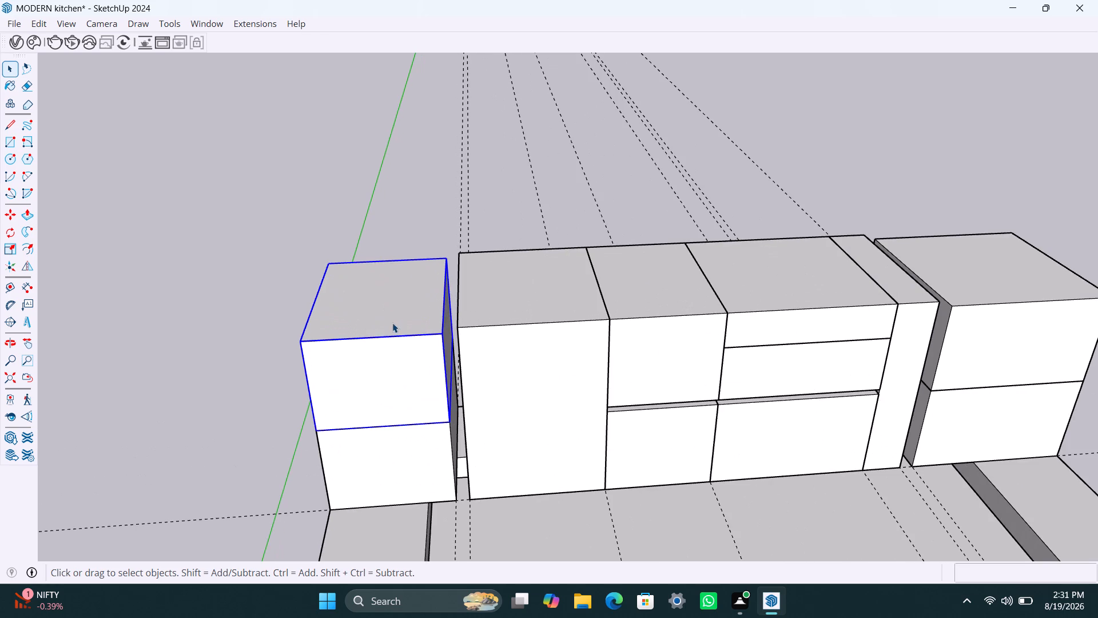
pyautogui.moveTo(392, 323); pyautogui.dragTo(355, 308, button='middle')
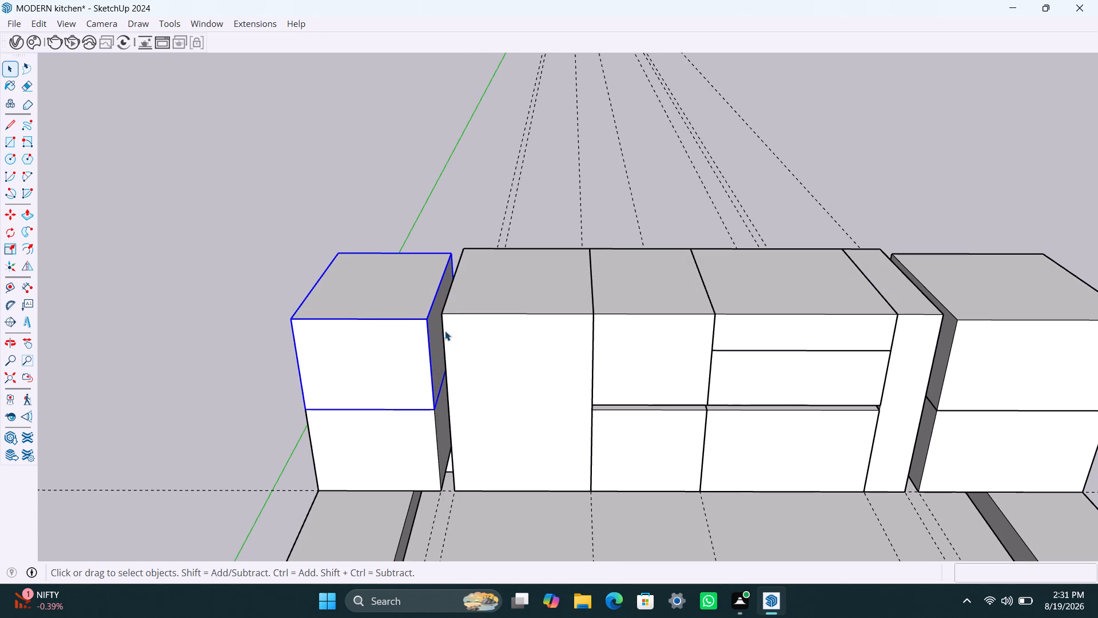
pyautogui.scroll(3, 430, 310)
pyautogui.moveTo(416, 350); pyautogui.dragTo(468, 332, button='middle')
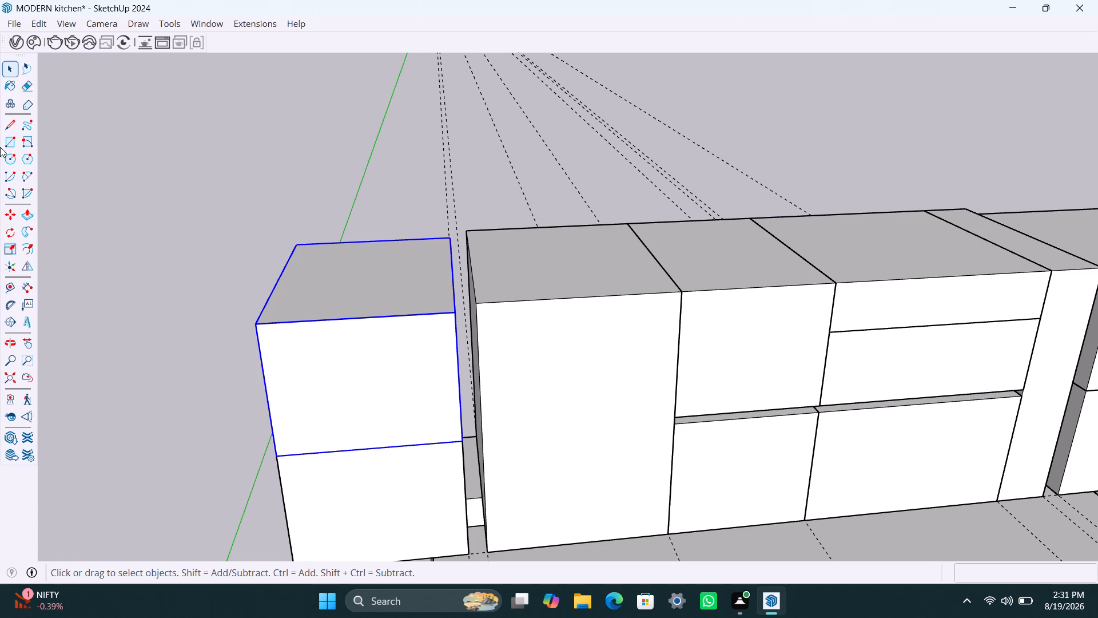
pyautogui.scroll(3, 458, 306)
pyautogui.moveTo(450, 314); pyautogui.dragTo(440, 284, button='middle')
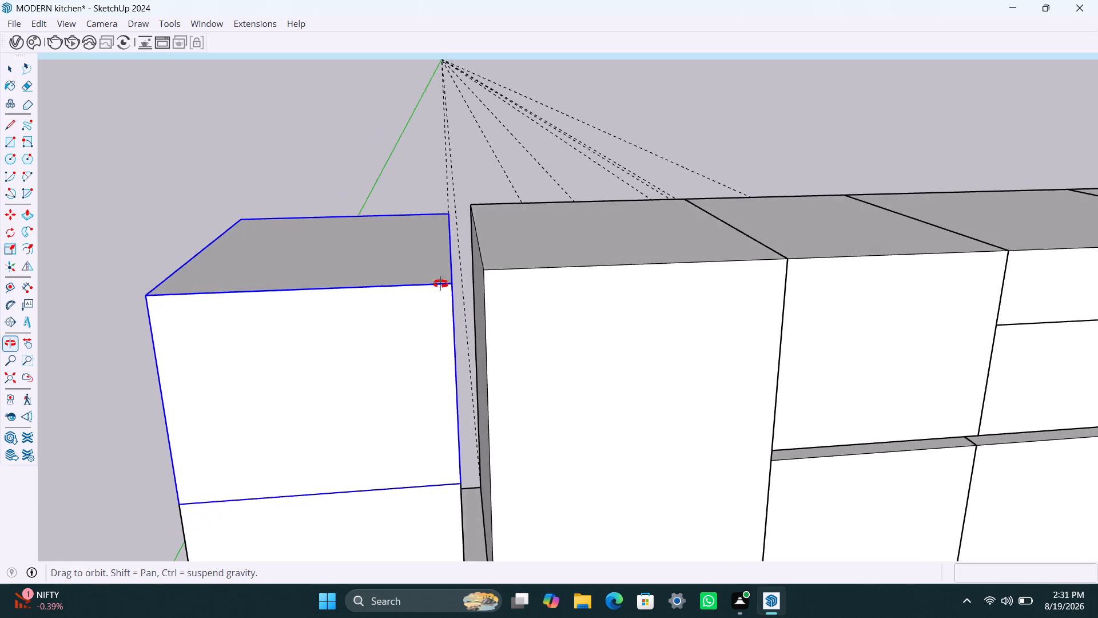
pyautogui.moveTo(440, 284); pyautogui.dragTo(437, 284, button='middle')
pyautogui.scroll(2, 440, 296)
pyautogui.scroll(-1, 444, 326)
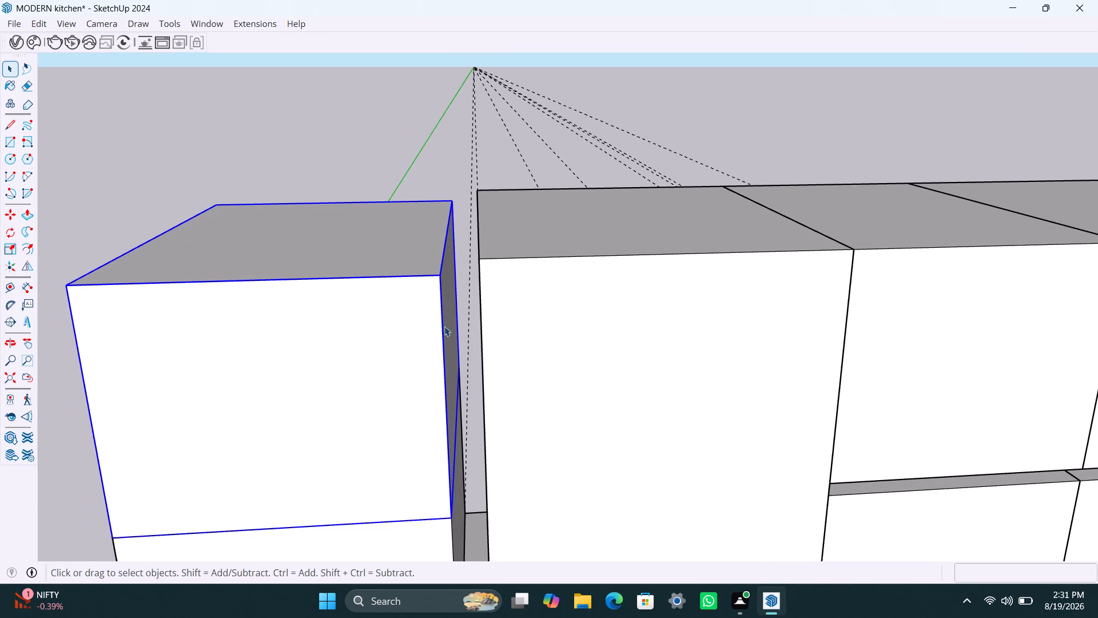
pyautogui.scroll(-7, 444, 326)
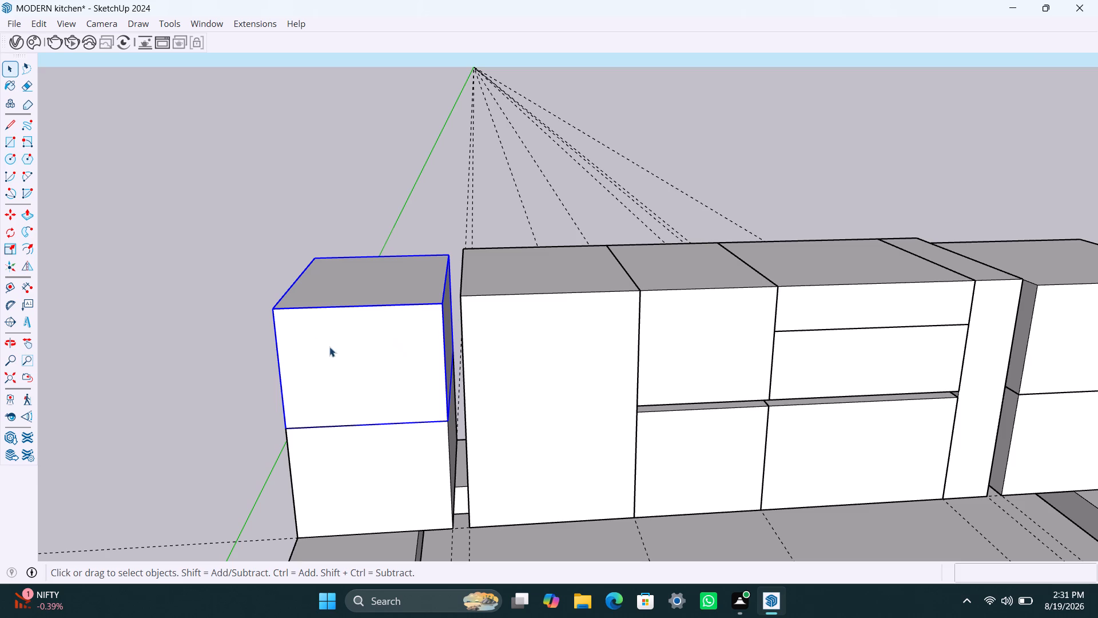
pyautogui.press('m')
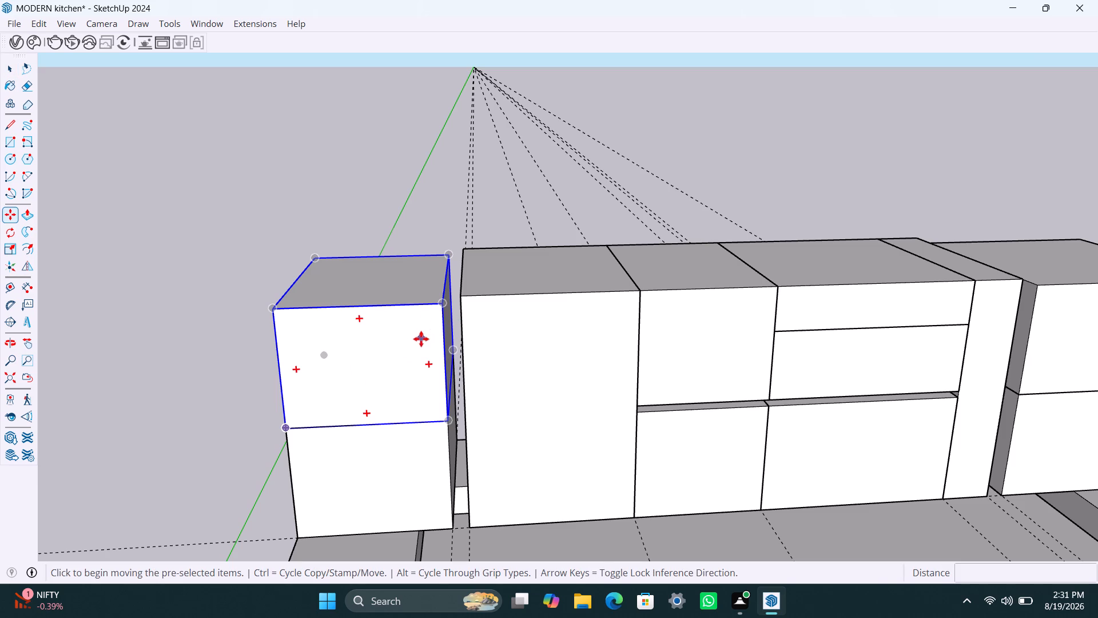
pyautogui.press('space')
pyautogui.scroll(-7, 248, 296)
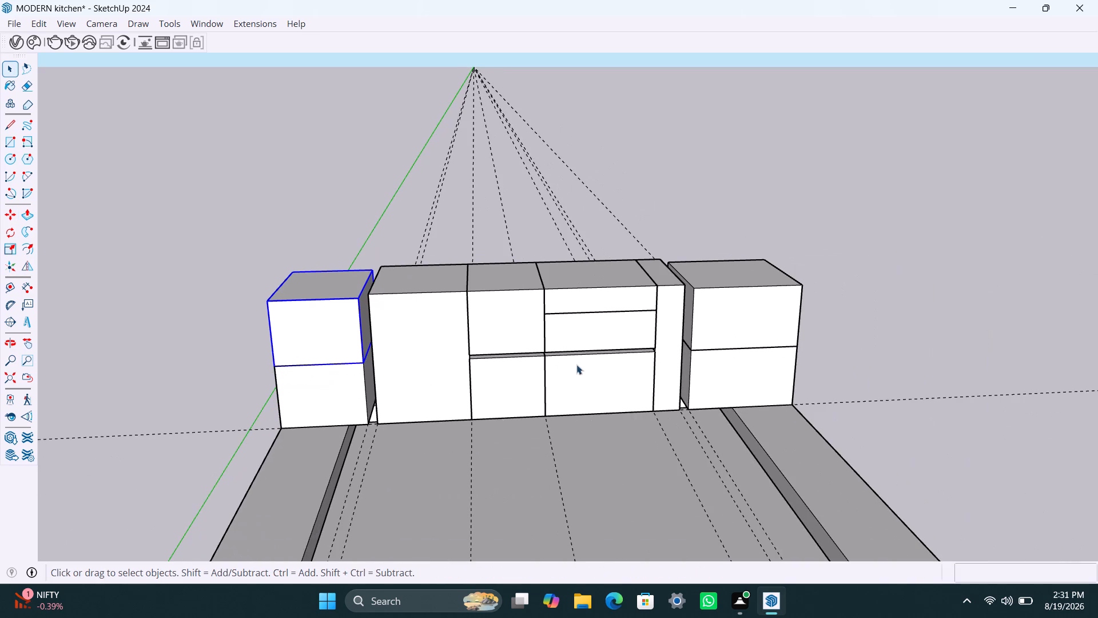
pyautogui.click(735, 318)
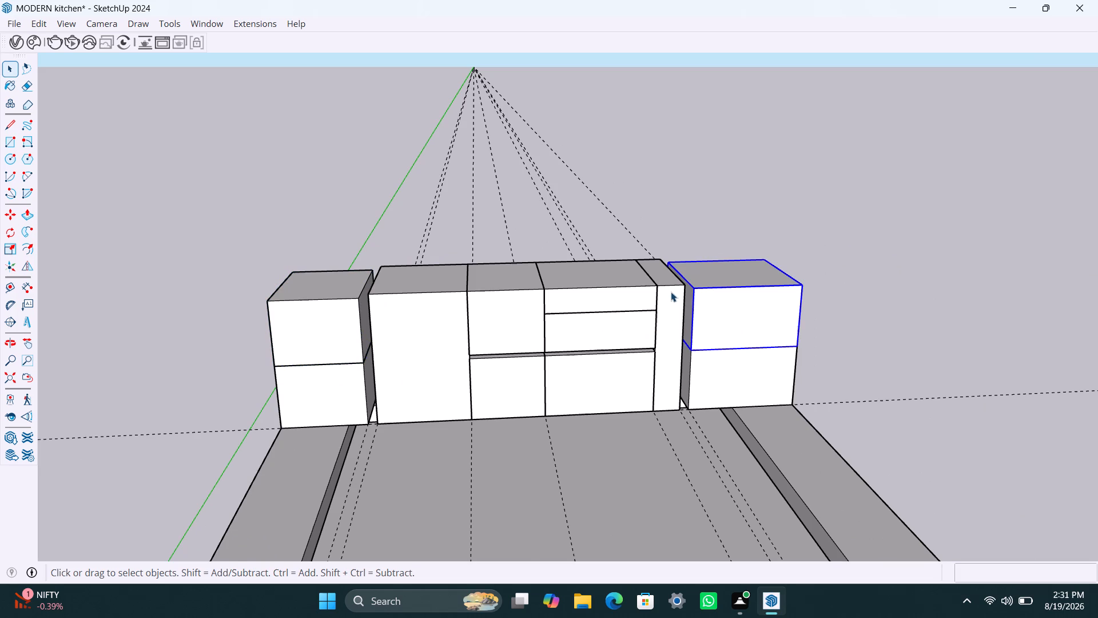
pyautogui.scroll(2, 673, 293)
pyautogui.moveTo(702, 304); pyautogui.dragTo(611, 445, button='middle')
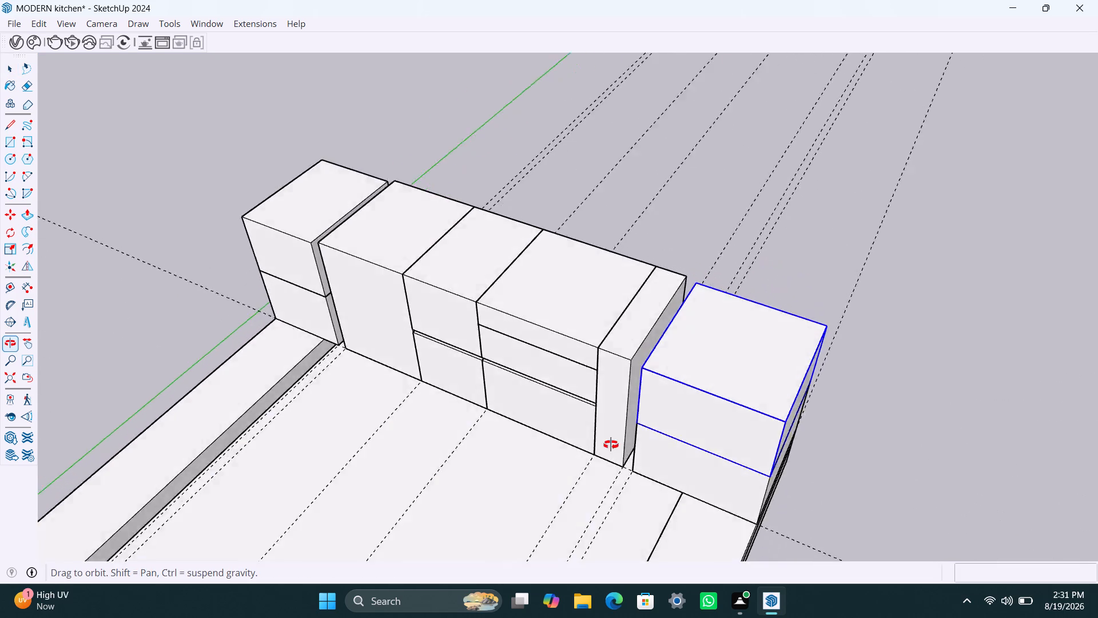
pyautogui.moveTo(611, 445); pyautogui.dragTo(751, 347, button='middle')
pyautogui.scroll(2, 233, 391)
# Inside the new upper corner box's group, adjust its top face to the adjacent full-height box's top level and exit the group.
pyautogui.click(246, 370)
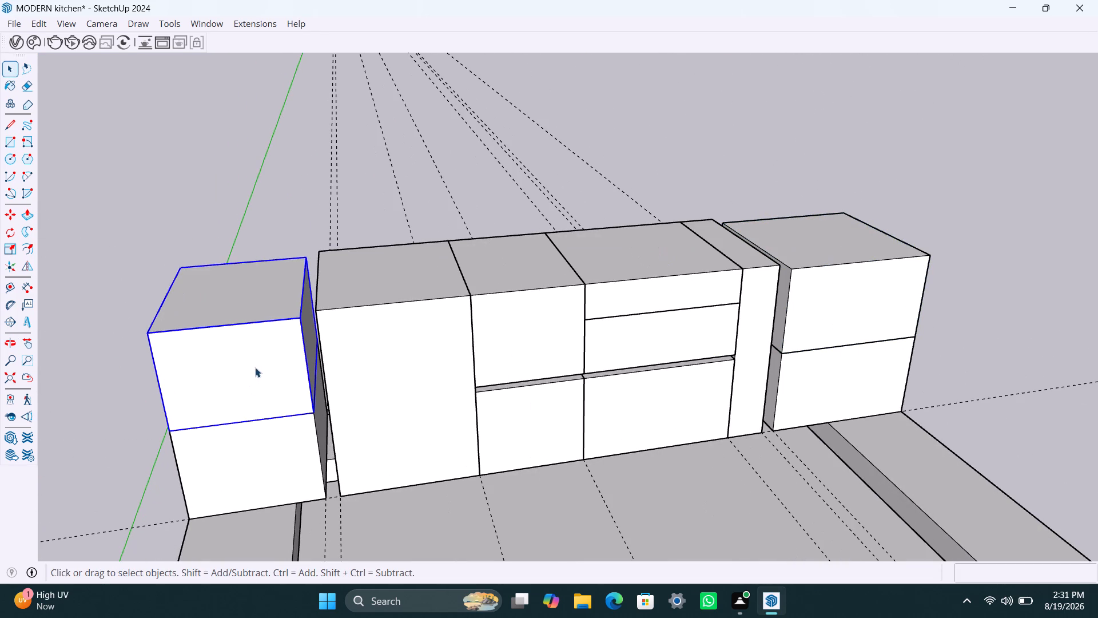
pyautogui.tripleClick(214, 311)
pyautogui.click(214, 311)
pyautogui.press('p')
pyautogui.click(214, 311)
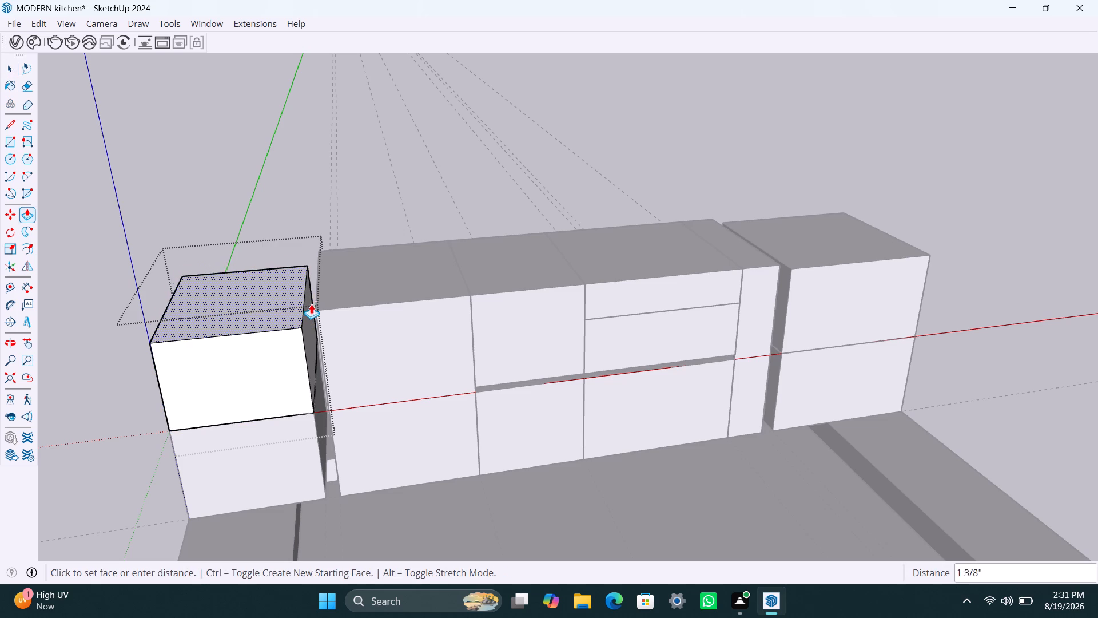
pyautogui.click(329, 292)
pyautogui.press('space')
pyautogui.click(56, 297)
# Open the group of the new upper corner box beside the full-height box and select its front face.
pyautogui.scroll(-2, 194, 389)
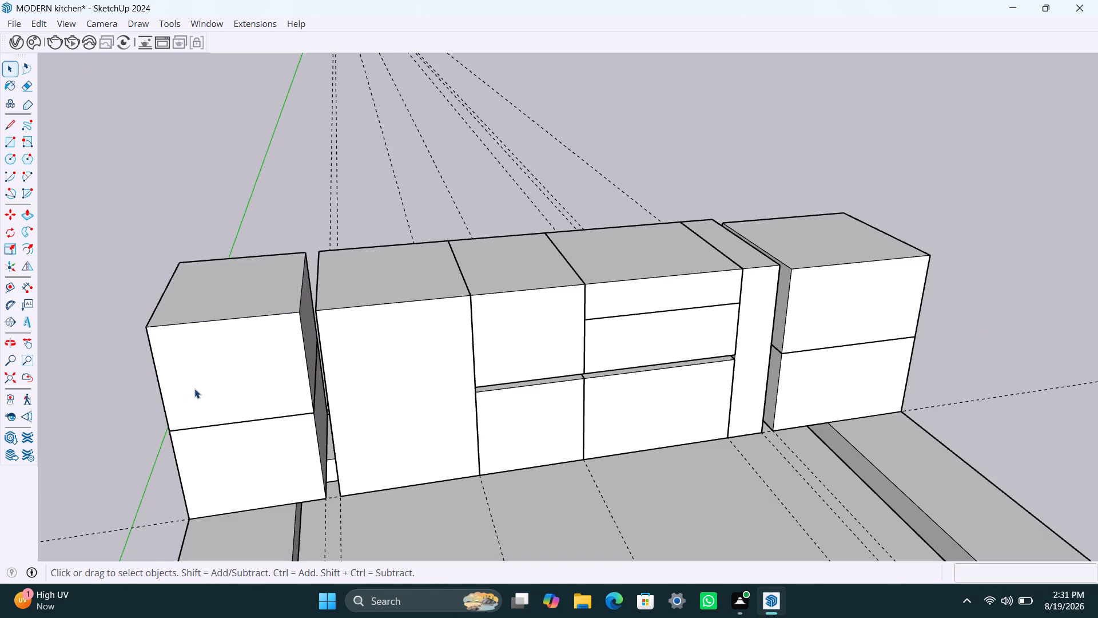
pyautogui.scroll(-7, 194, 389)
pyautogui.moveTo(173, 392); pyautogui.dragTo(109, 334, button='middle')
pyautogui.scroll(-4, 348, 392)
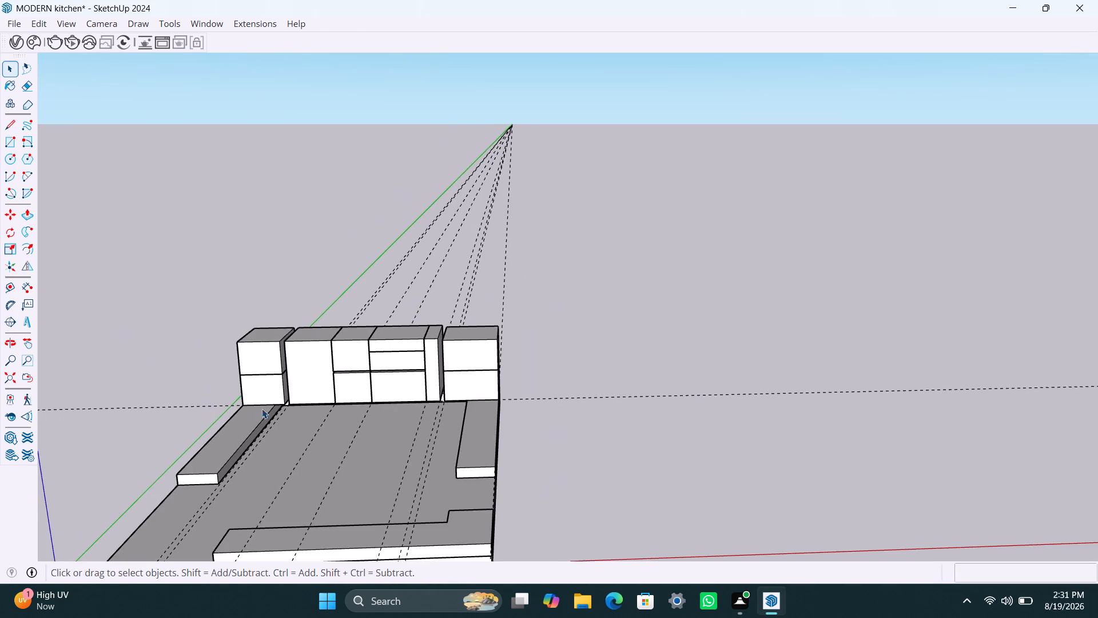
pyautogui.moveTo(229, 413); pyautogui.dragTo(317, 417, button='middle')
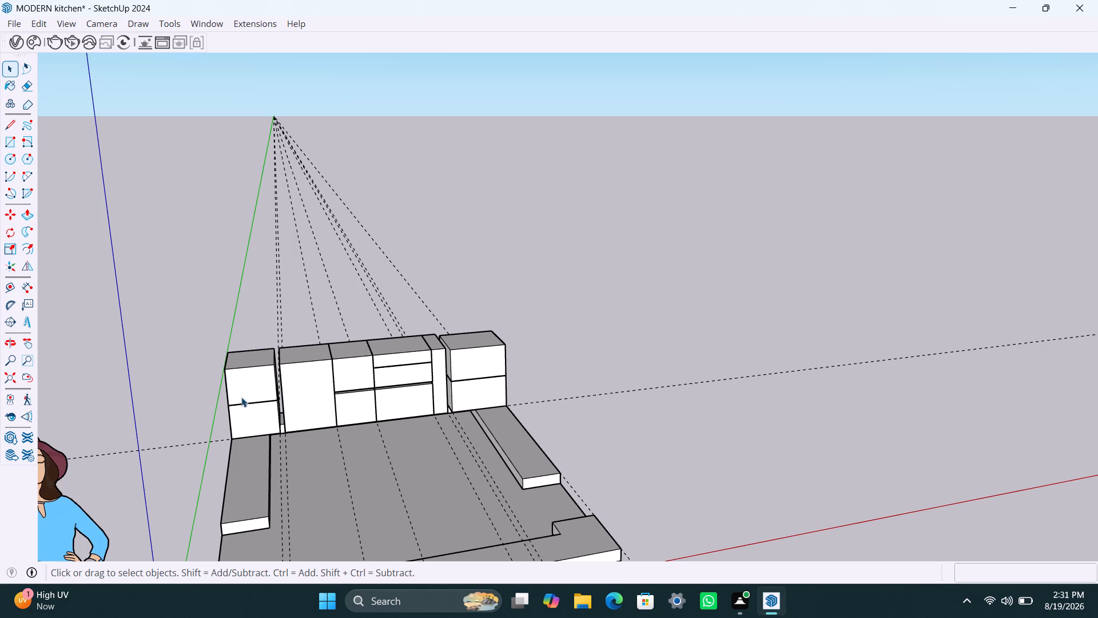
pyautogui.scroll(2, 263, 386)
pyautogui.tripleClick(248, 381)
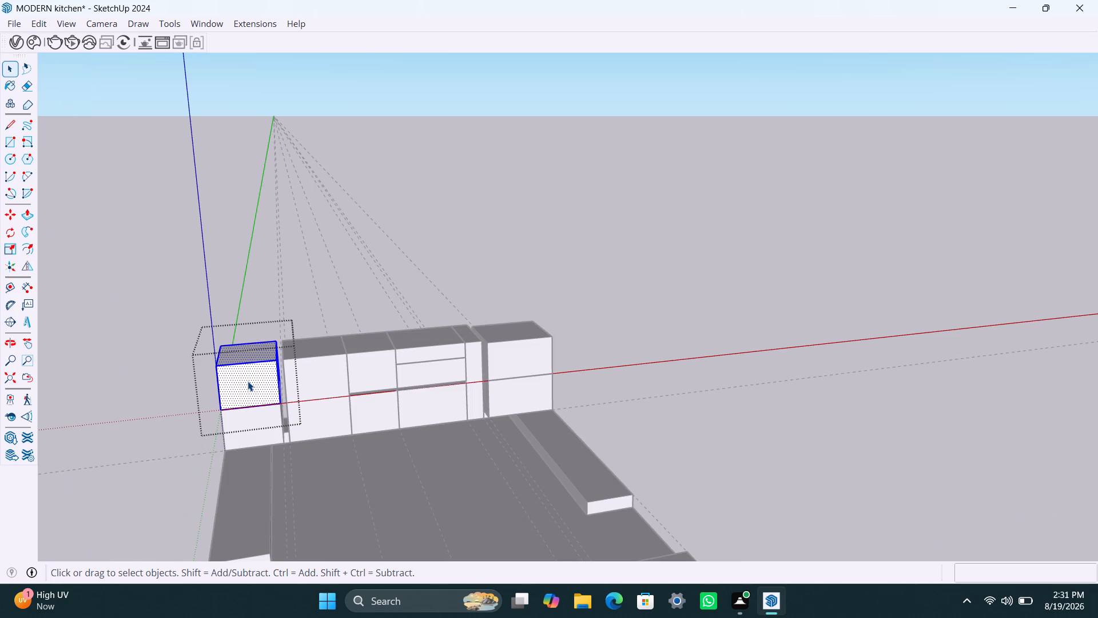
pyautogui.click(245, 382)
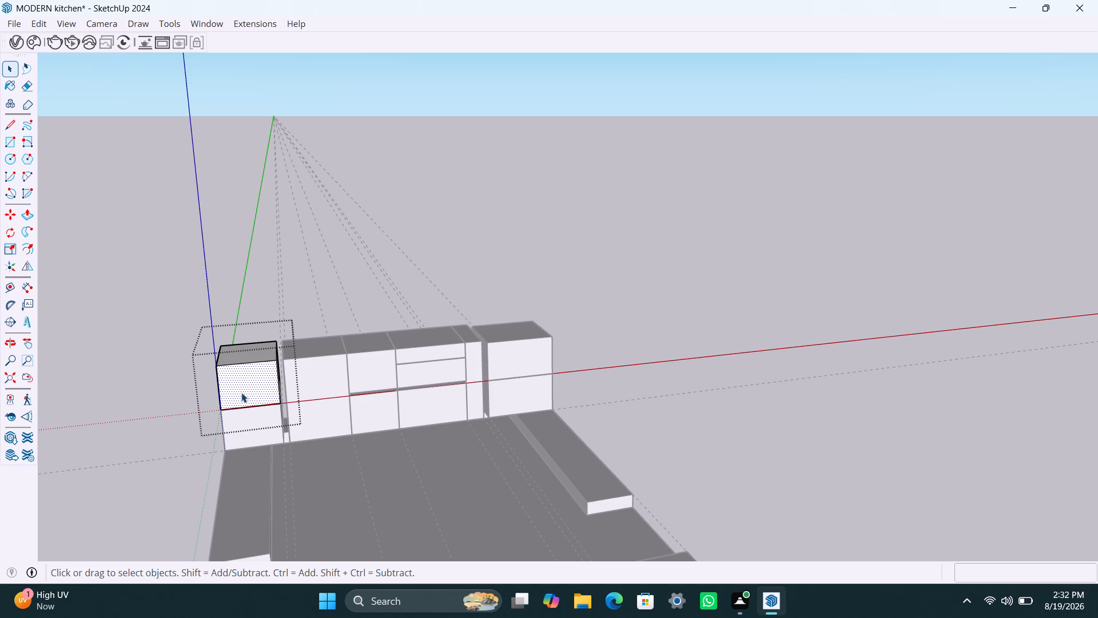
pyautogui.scroll(5, 241, 393)
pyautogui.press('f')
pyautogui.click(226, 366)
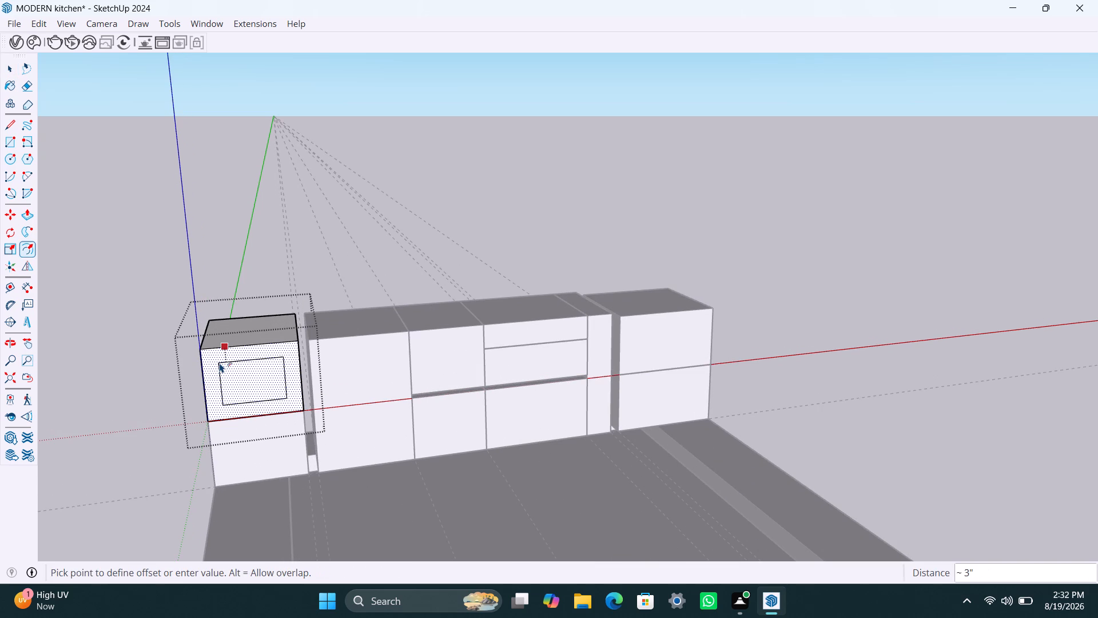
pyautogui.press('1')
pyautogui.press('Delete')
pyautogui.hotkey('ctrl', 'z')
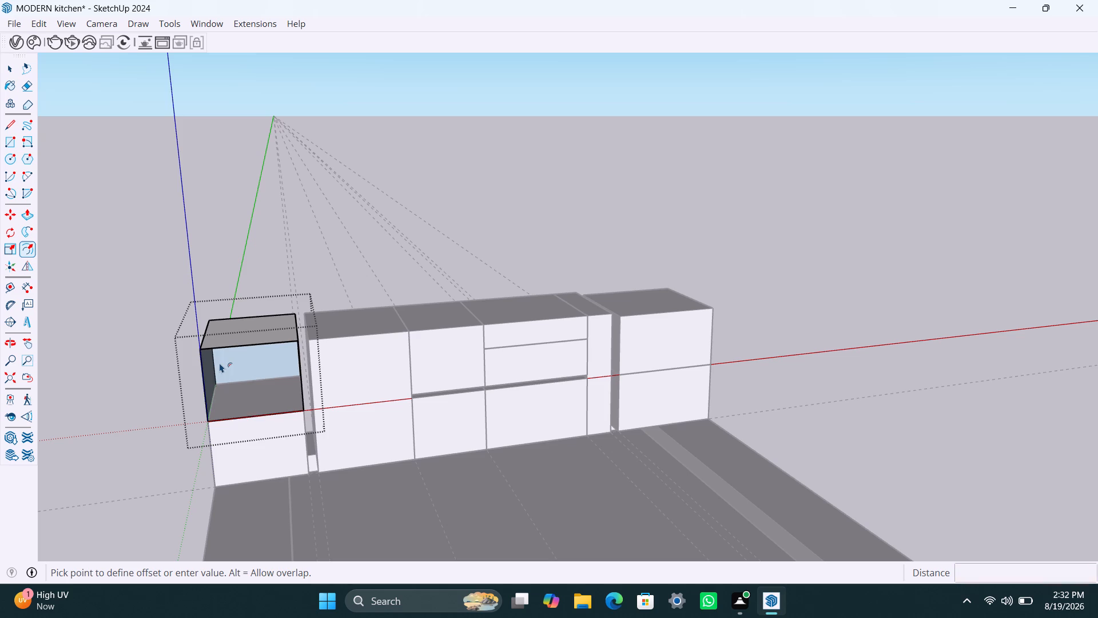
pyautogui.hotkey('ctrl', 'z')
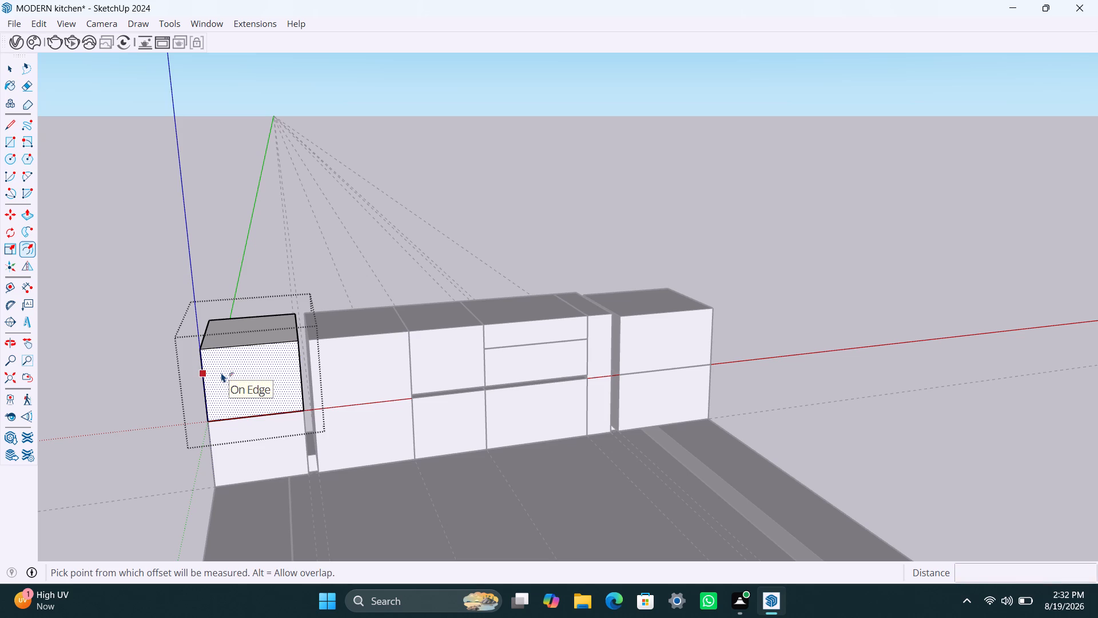
# Offset the upper corner box's front face inward by 2.5 mm, and offset the resulting inner face by another 18 mm.
pyautogui.press('f')
pyautogui.click(214, 368)
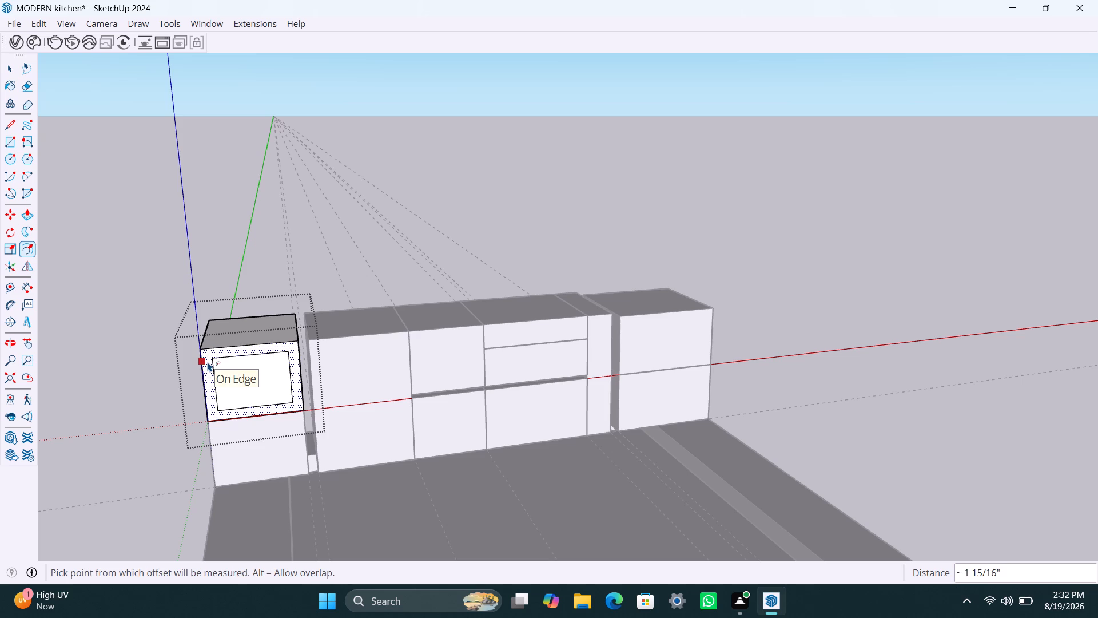
pyautogui.write('2.5')
pyautogui.hotkey('shift', '"')
pyautogui.press('BackSpace')
pyautogui.write('mm')
pyautogui.press('Return')
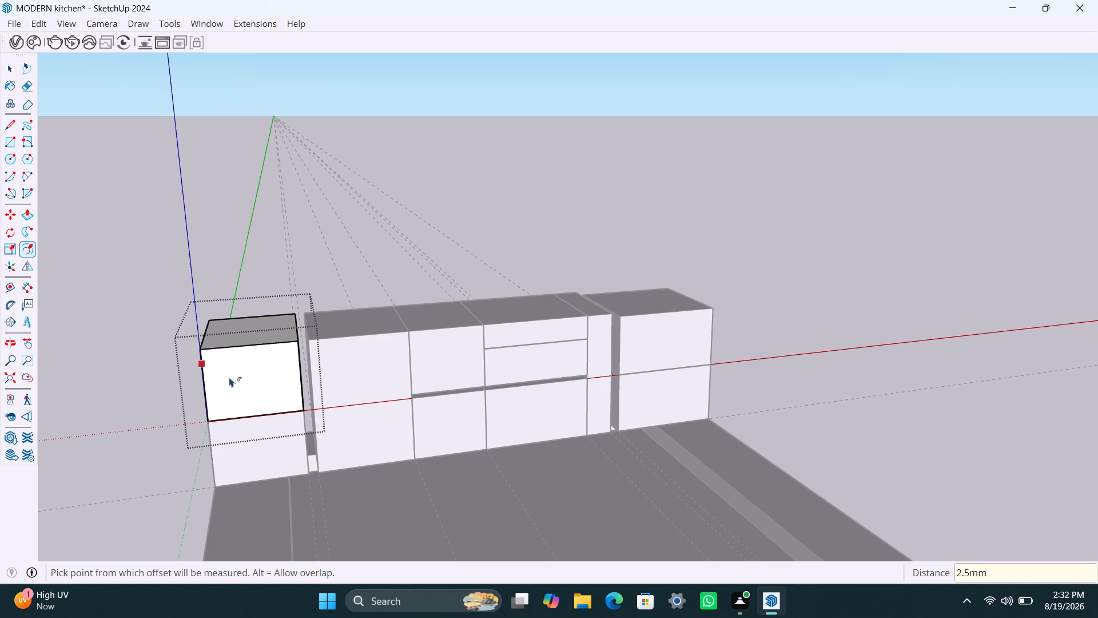
pyautogui.click(213, 367)
pyautogui.press('1')
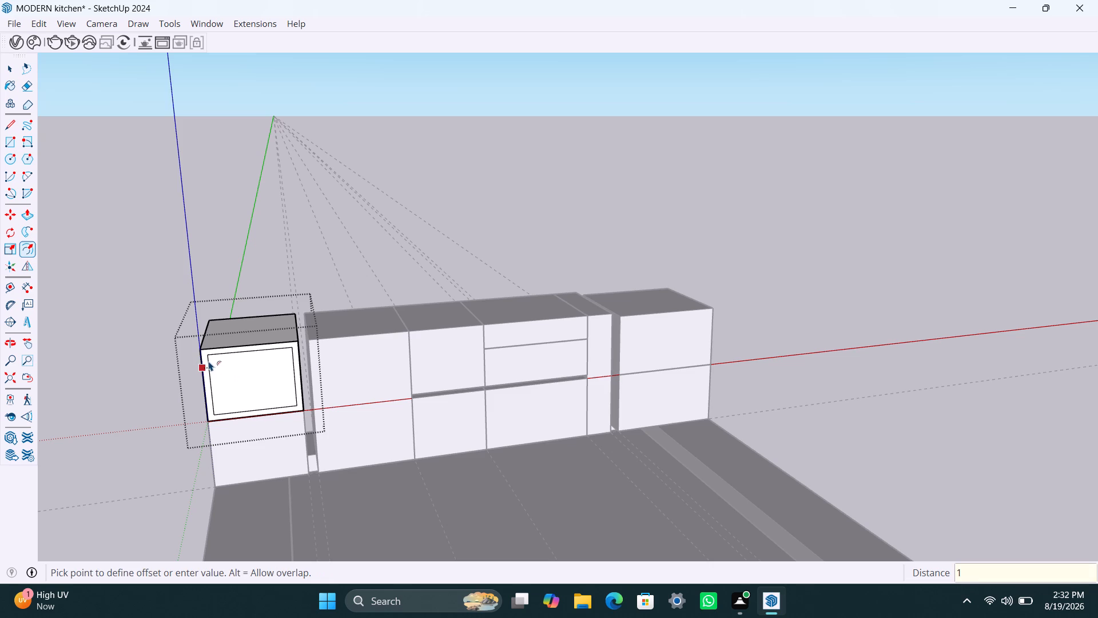
pyautogui.write('8mm')
pyautogui.press('Return')
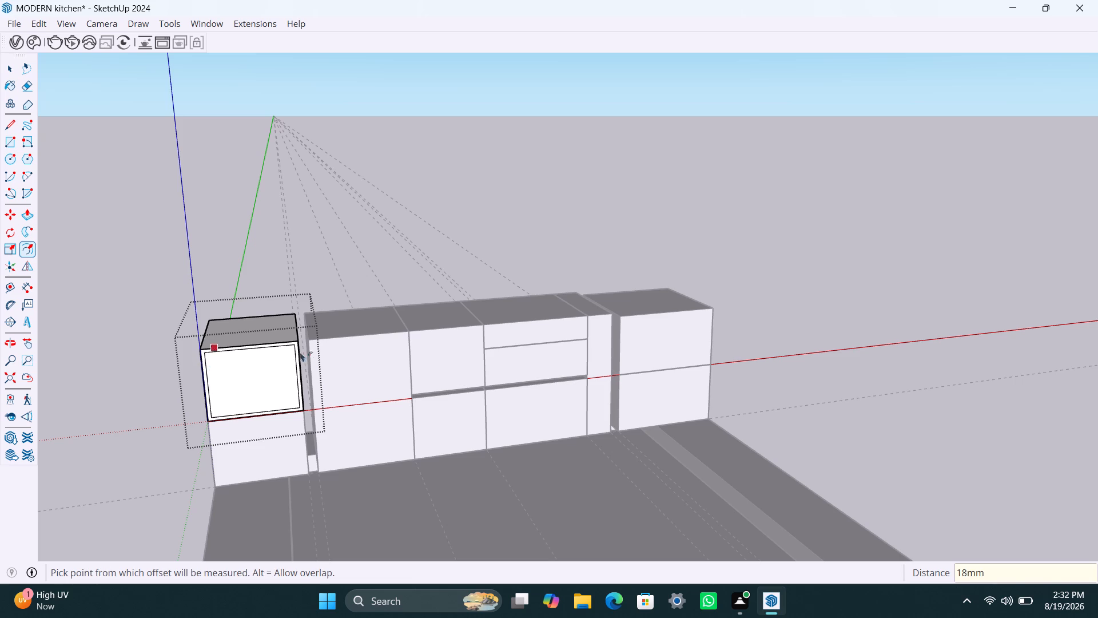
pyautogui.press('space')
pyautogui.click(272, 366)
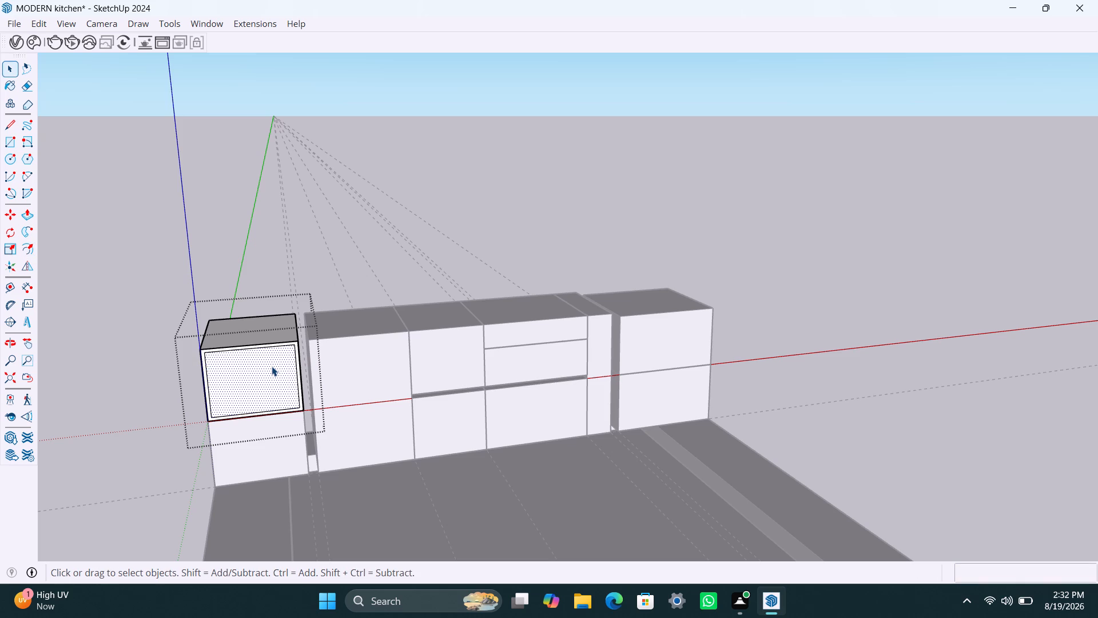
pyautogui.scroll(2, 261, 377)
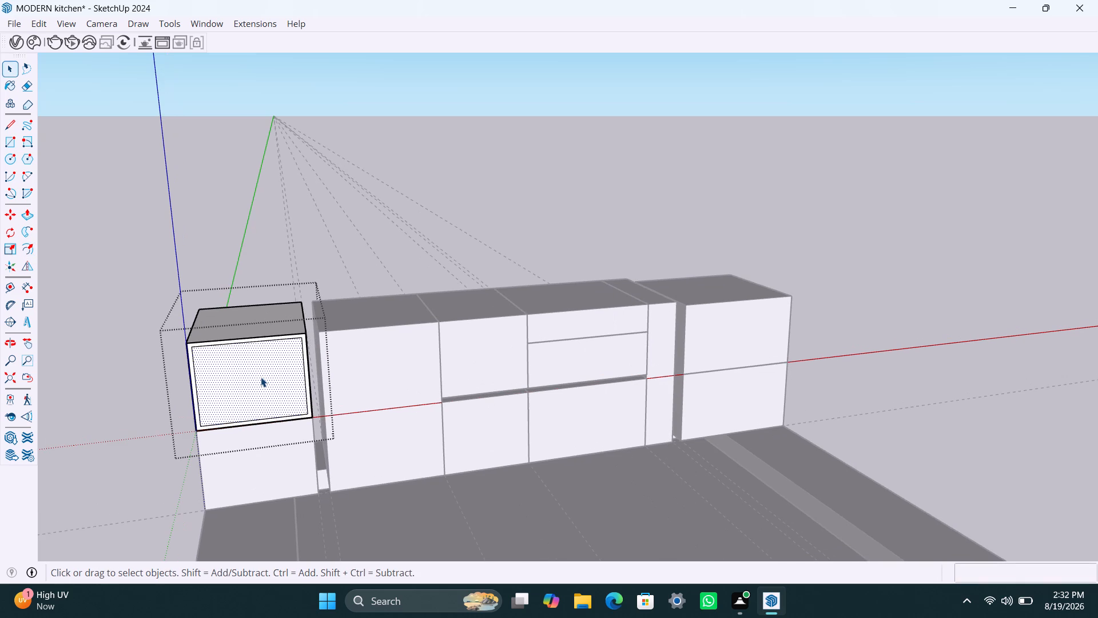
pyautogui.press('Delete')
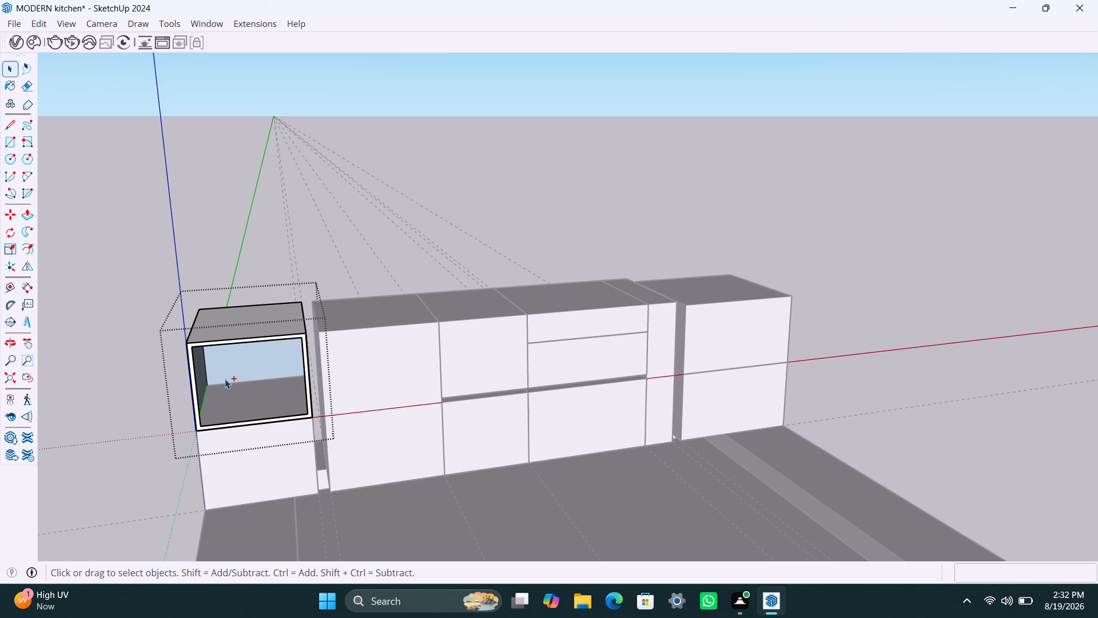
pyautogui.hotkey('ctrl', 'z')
# Push the upper corner box's inner front face 560 mm inward to hollow out the cabinet.
pyautogui.click(248, 388)
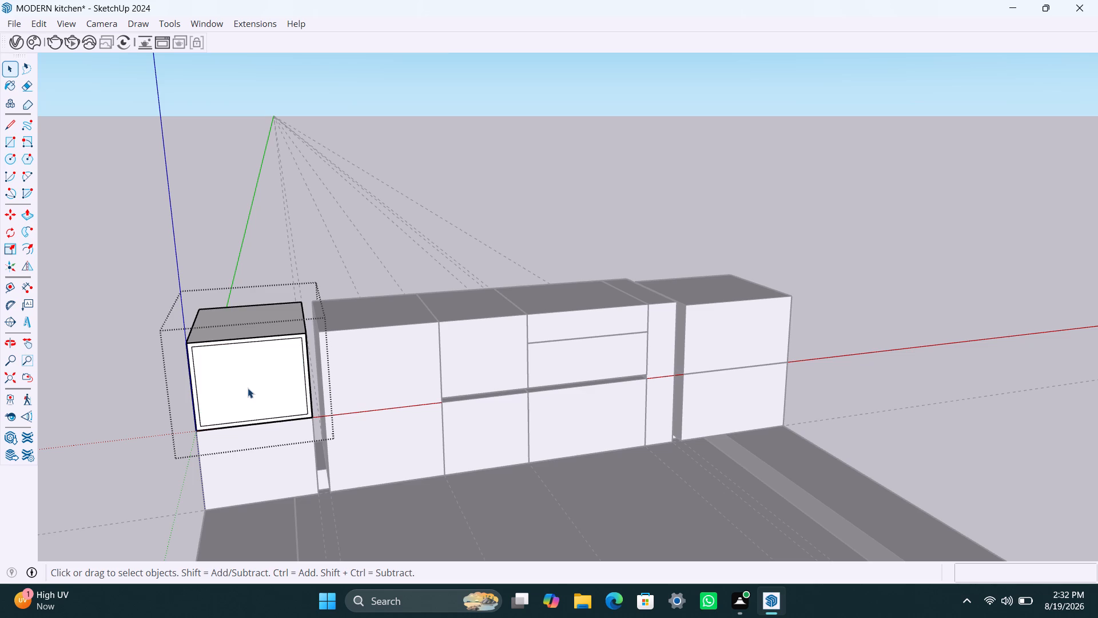
pyautogui.press('p')
pyautogui.click(248, 388)
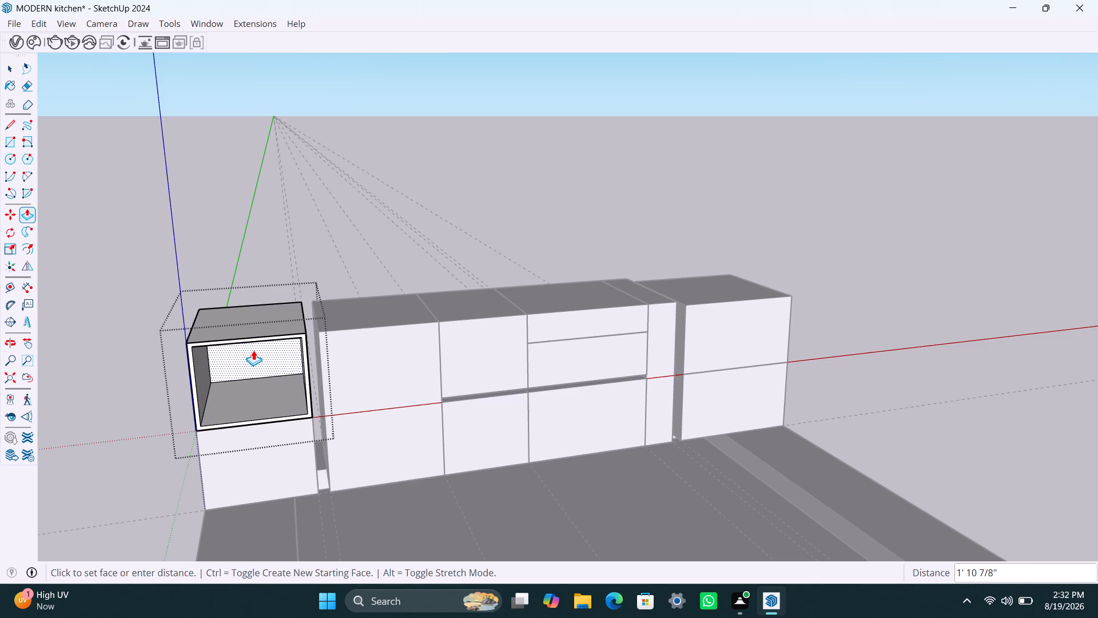
pyautogui.write('560mm')
pyautogui.press('Return')
pyautogui.press('space')
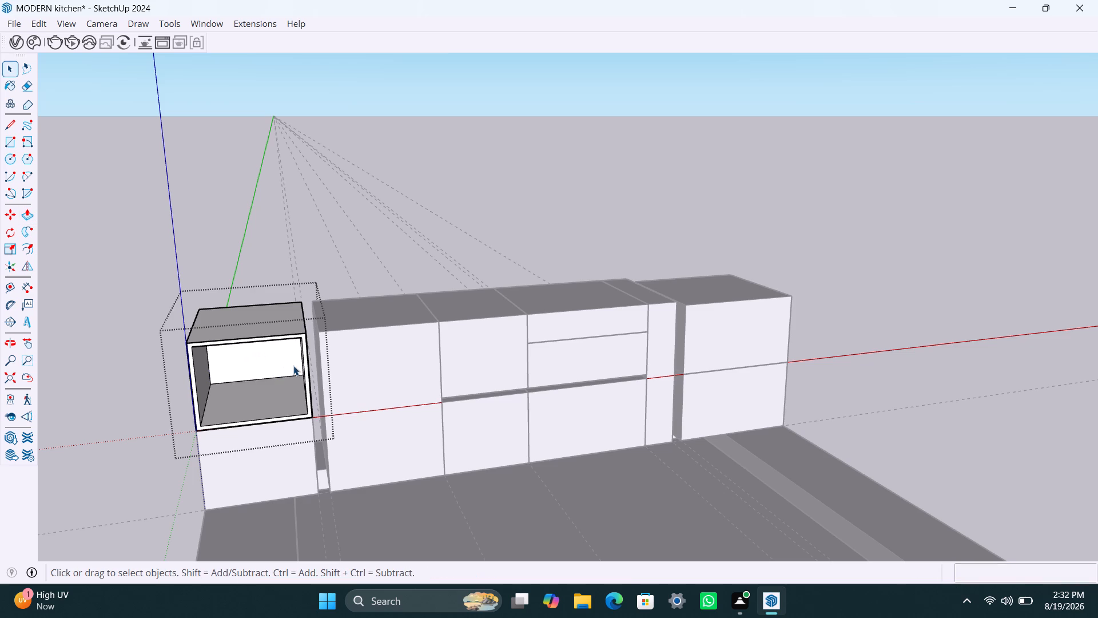
# Draw a rectangle covering the upper corner cabinet's front opening and make it a group.
pyautogui.scroll(-1, 244, 329)
pyautogui.moveTo(243, 334); pyautogui.dragTo(218, 328, button='middle')
pyautogui.press('r')
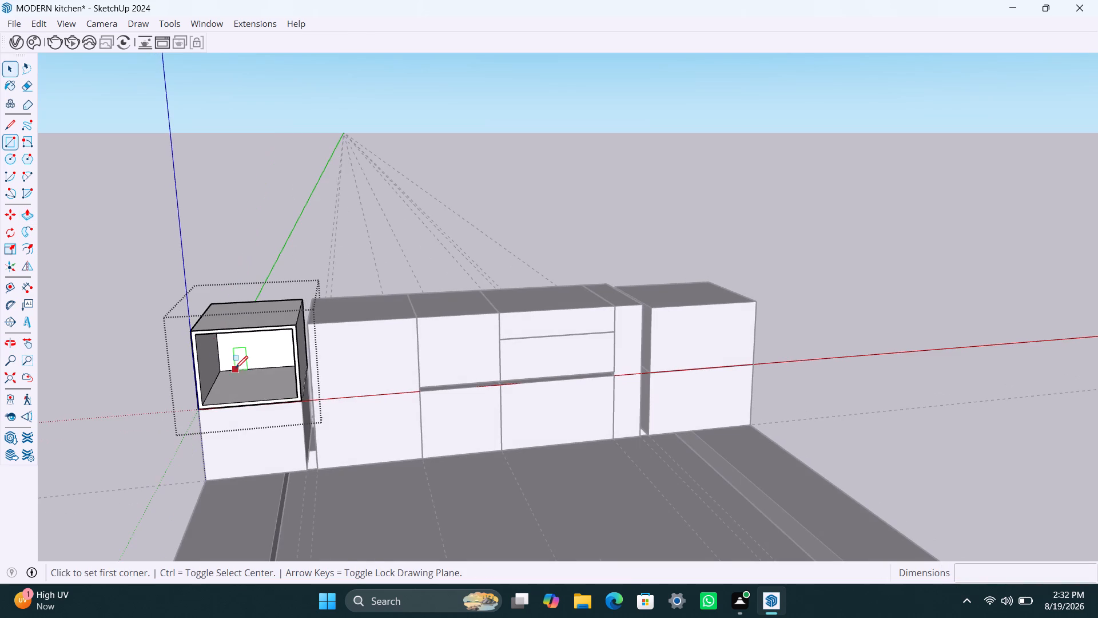
pyautogui.scroll(6, 189, 334)
pyautogui.click(200, 333)
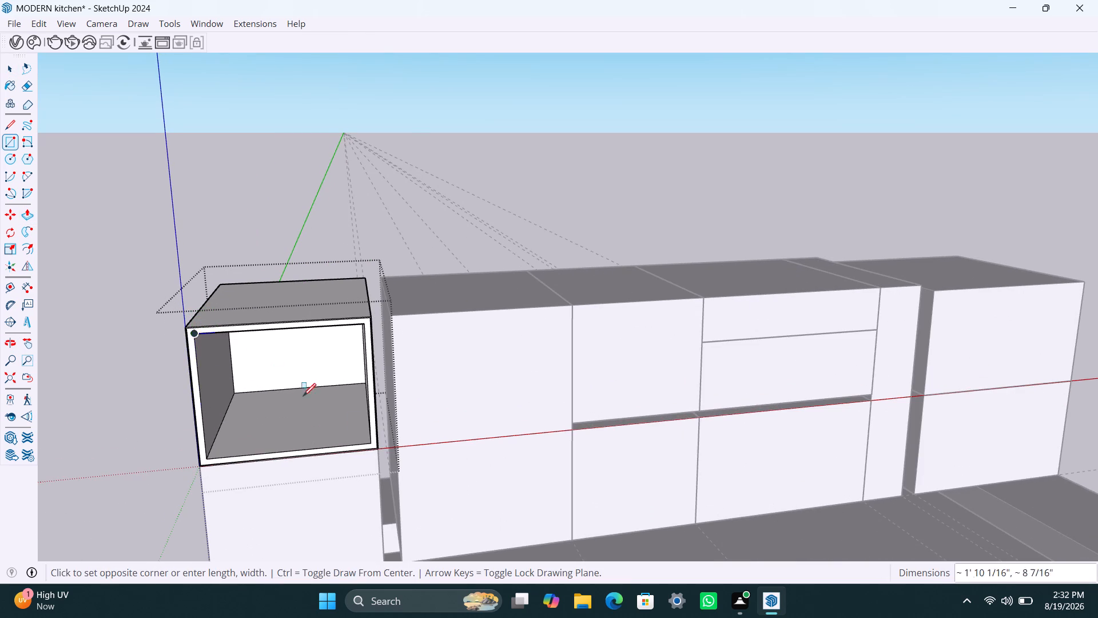
pyautogui.click(368, 441)
pyautogui.press('space')
pyautogui.doubleClick(335, 415)
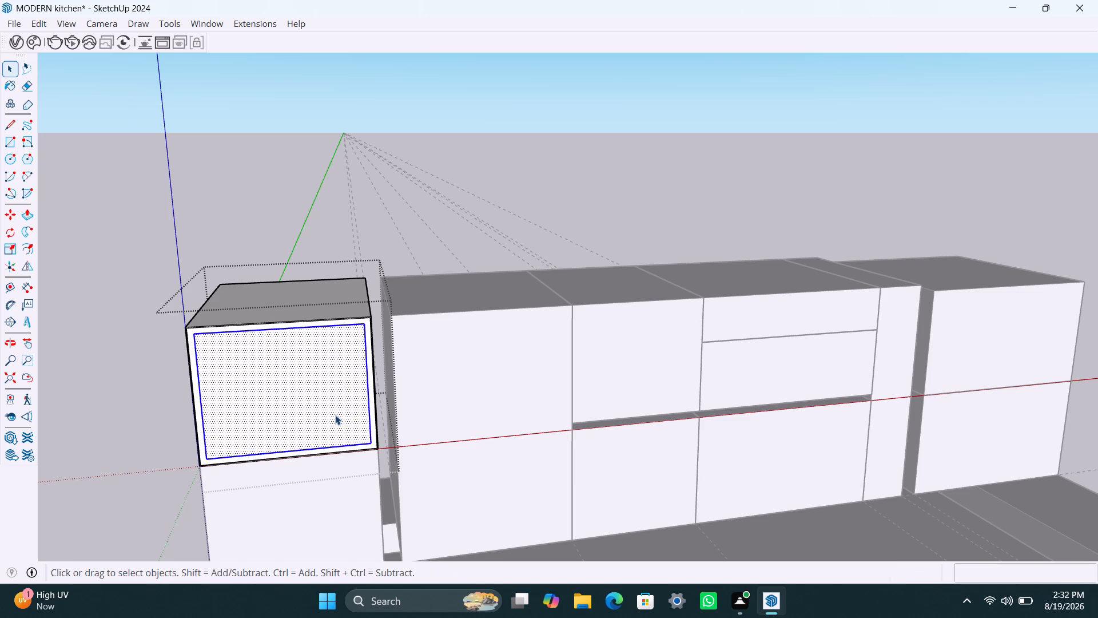
pyautogui.rightClick(336, 425)
pyautogui.click(367, 223)
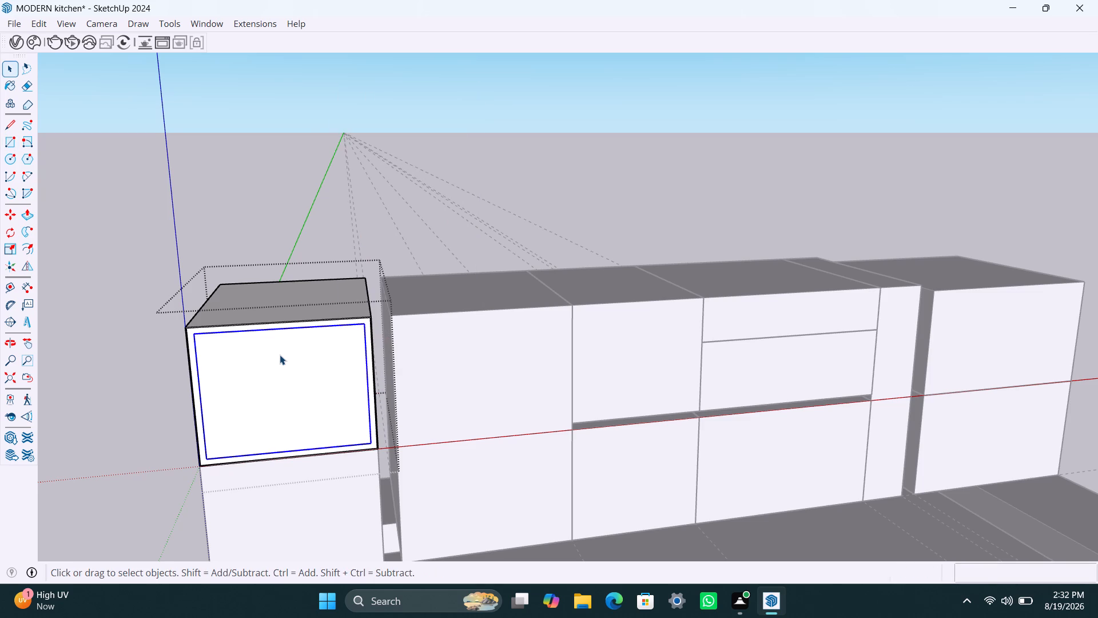
# Inside the new front panel's group, give the panel an 18 mm thickness with Push/Pull, and exit the panel and cabinet groups.
pyautogui.tripleClick(280, 355)
pyautogui.press('p')
pyautogui.click(280, 355)
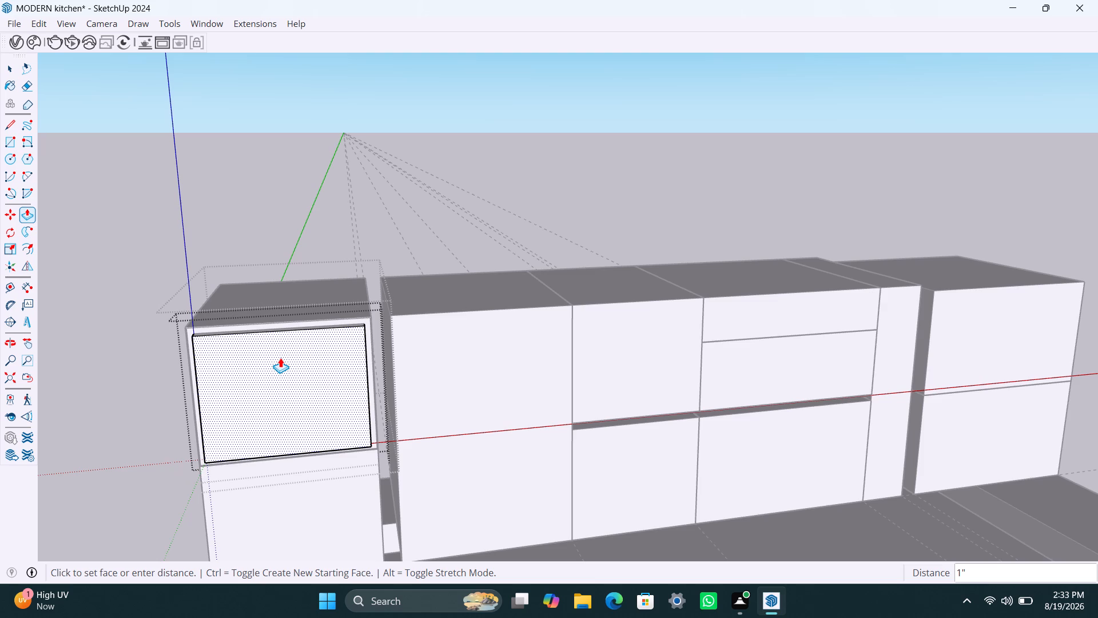
pyautogui.write('18mm')
pyautogui.press('Return')
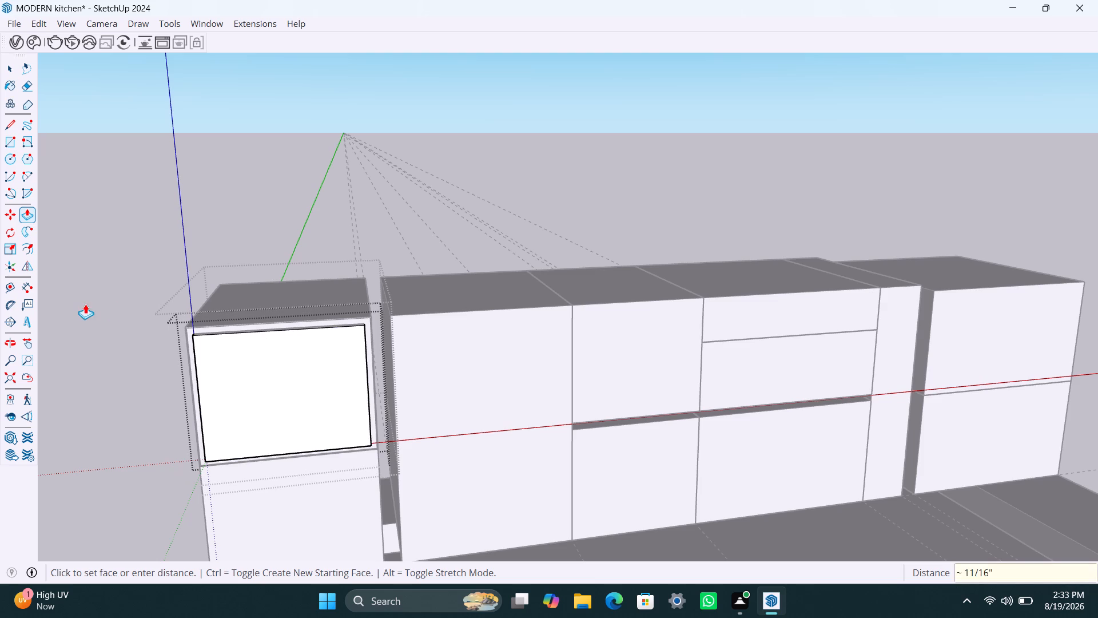
pyautogui.press('space')
pyautogui.click(73, 336)
pyautogui.scroll(-3, 132, 421)
pyautogui.moveTo(136, 417); pyautogui.dragTo(130, 398, button='middle')
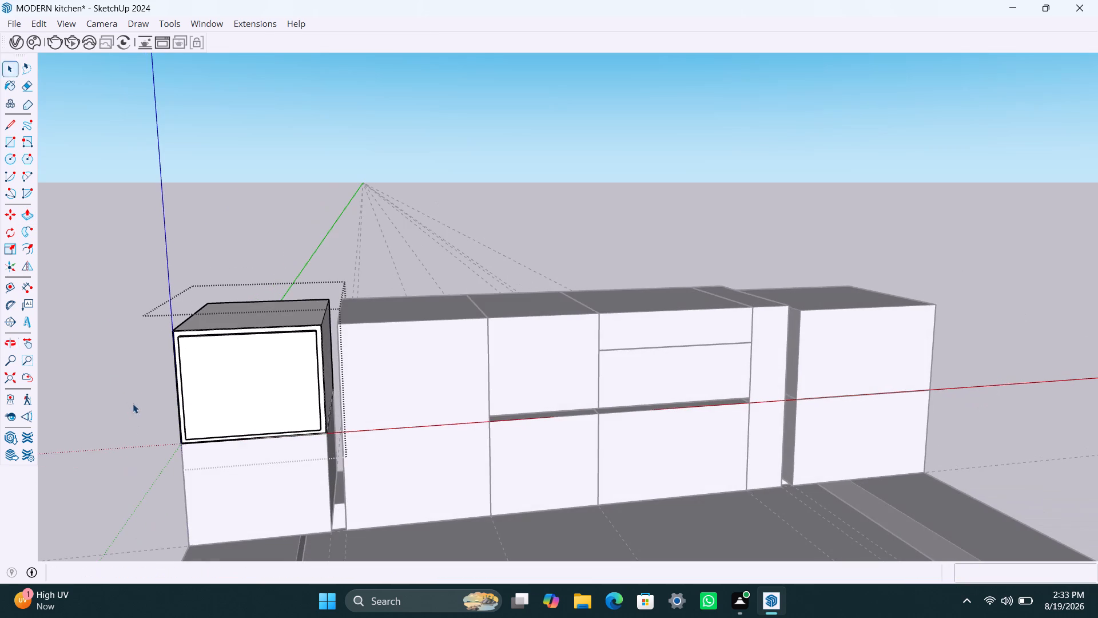
pyautogui.click(146, 474)
# Inside the lower corner box's group below, offset the front face inward by 2.5 mm, and offset the inner face by another 18 mm.
pyautogui.click(220, 486)
pyautogui.moveTo(249, 482); pyautogui.dragTo(257, 470, button='middle')
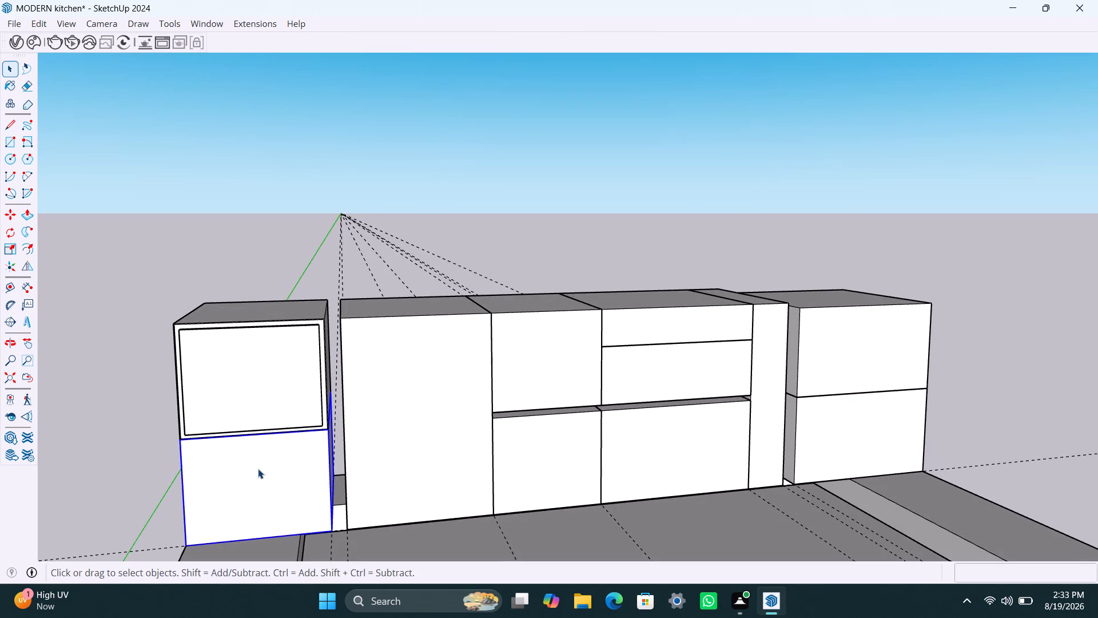
pyautogui.doubleClick(258, 469)
pyautogui.tripleClick(256, 463)
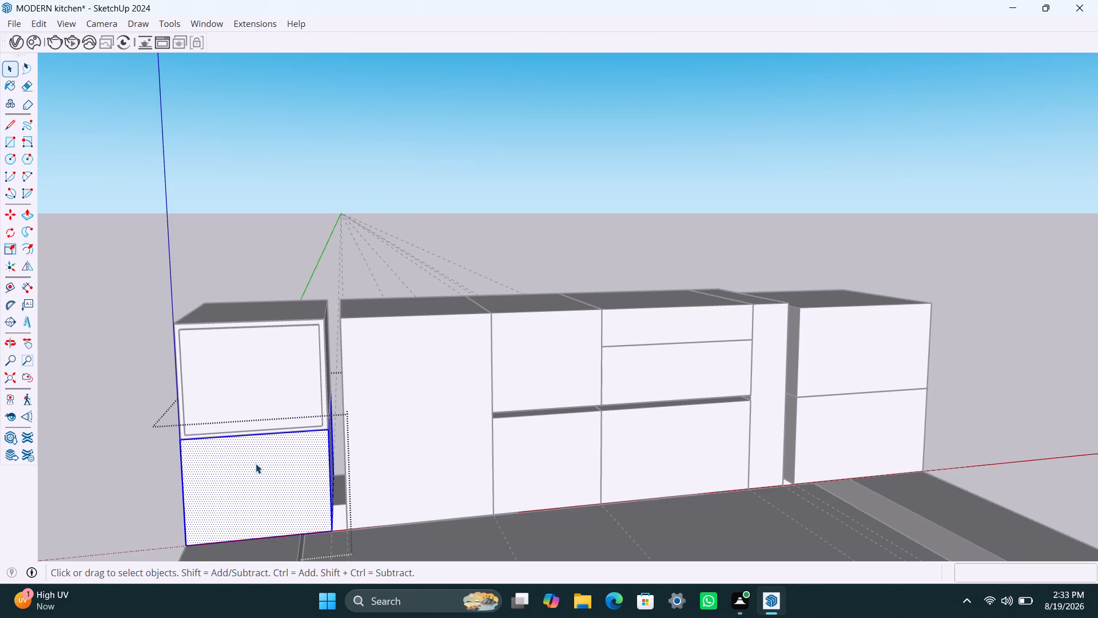
pyautogui.press('f')
pyautogui.moveTo(211, 478); pyautogui.dragTo(209, 470)
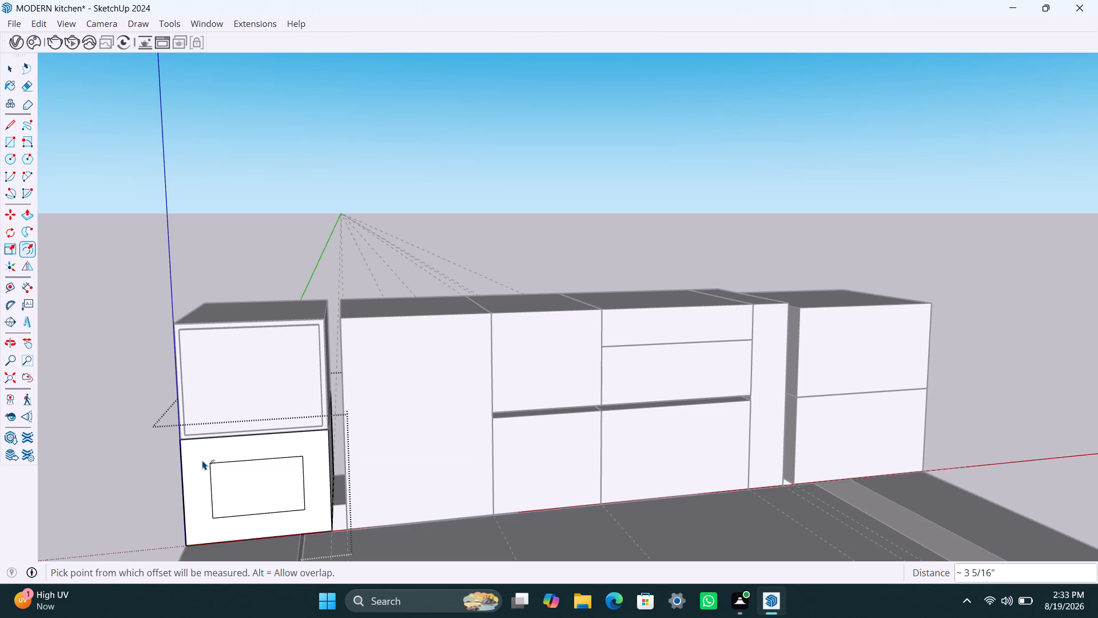
pyautogui.press('1')
pyautogui.press('BackSpace')
pyautogui.write('2.5mm')
pyautogui.press('Return')
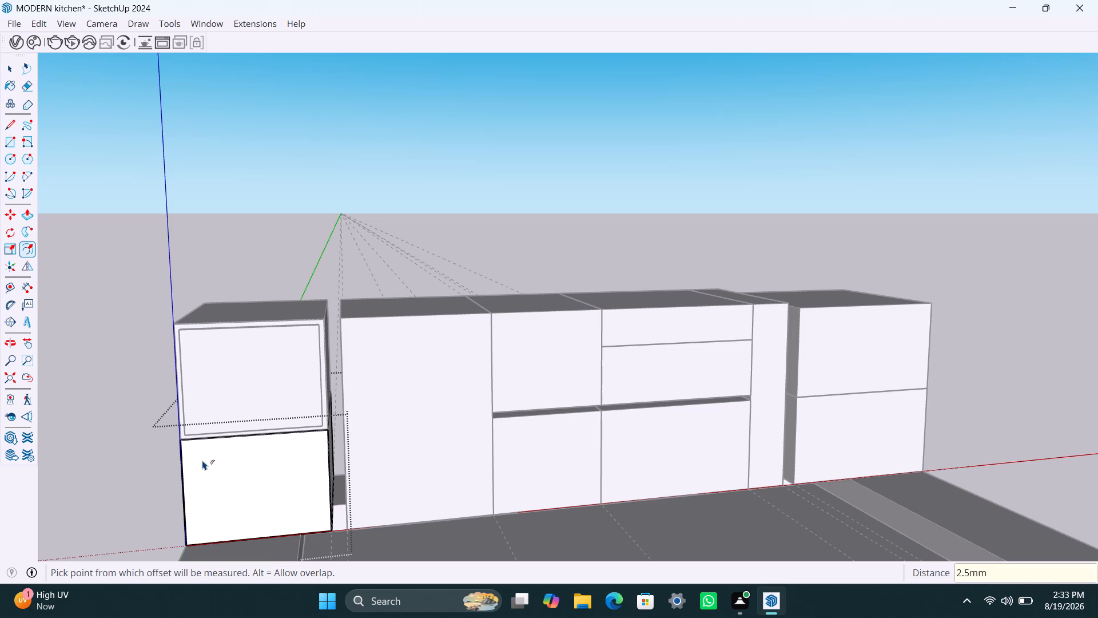
pyautogui.click(202, 461)
pyautogui.write('18mm')
pyautogui.press('Return')
# Push the lower corner box's inner front face 560 mm inward to hollow out the cabinet.
pyautogui.press('space')
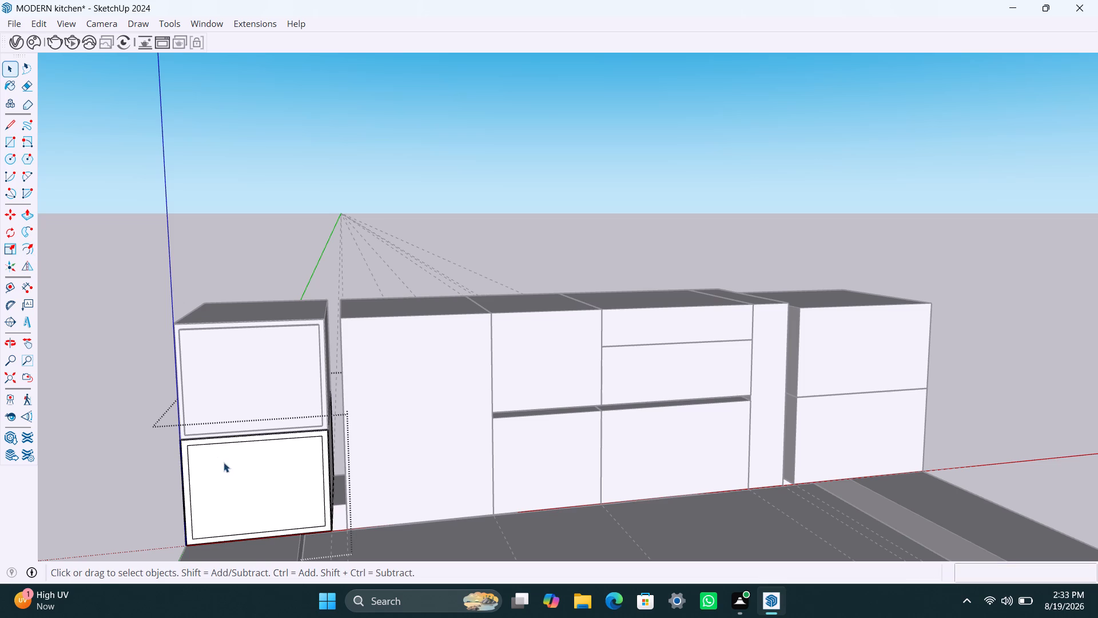
pyautogui.click(224, 462)
pyautogui.press('p')
pyautogui.click(229, 472)
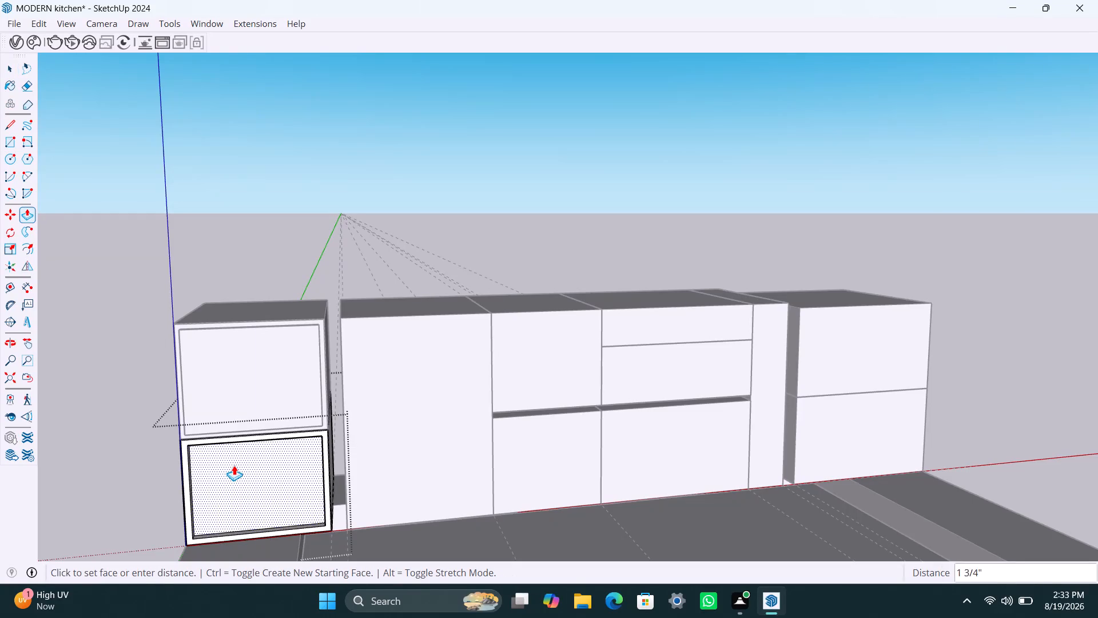
pyautogui.write('560mm')
pyautogui.press('Return')
pyautogui.press('space')
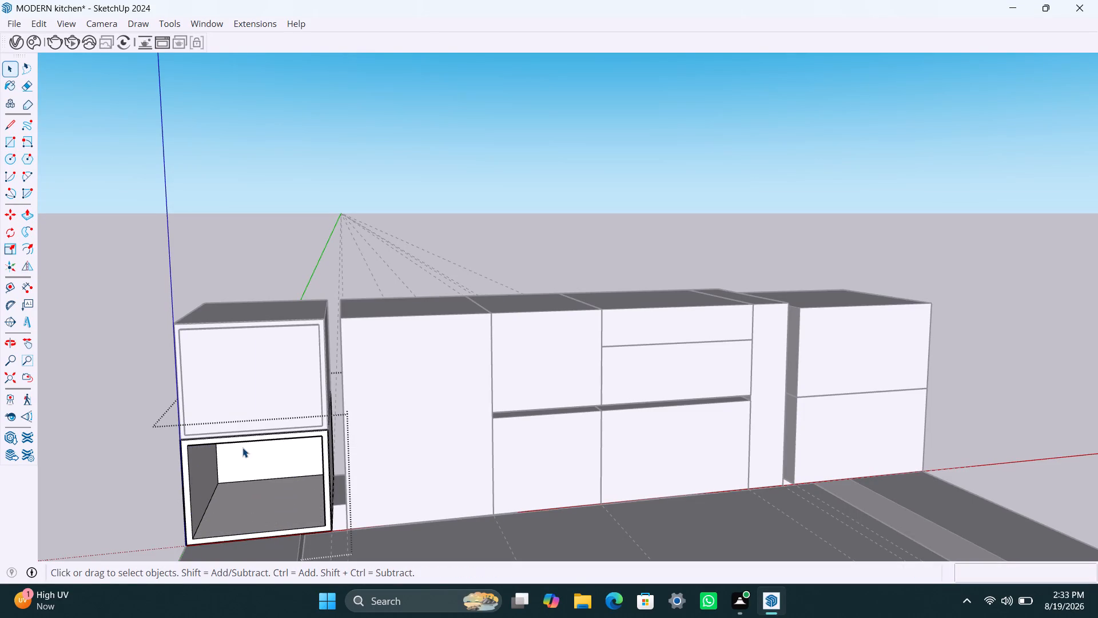
# Inside the upper corner cabinet's group, delete the thin outer border face around its front, and exit the group.
pyautogui.scroll(-1, 205, 392)
pyautogui.click(75, 308)
pyautogui.scroll(-1, 218, 441)
pyautogui.scroll(3, 189, 384)
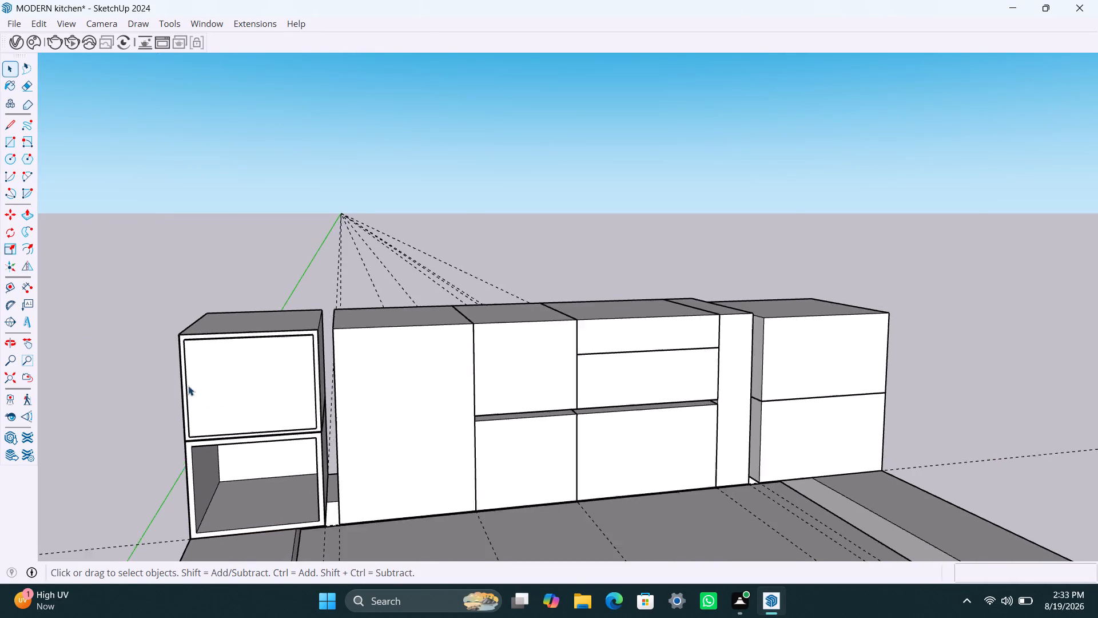
pyautogui.scroll(20, 188, 386)
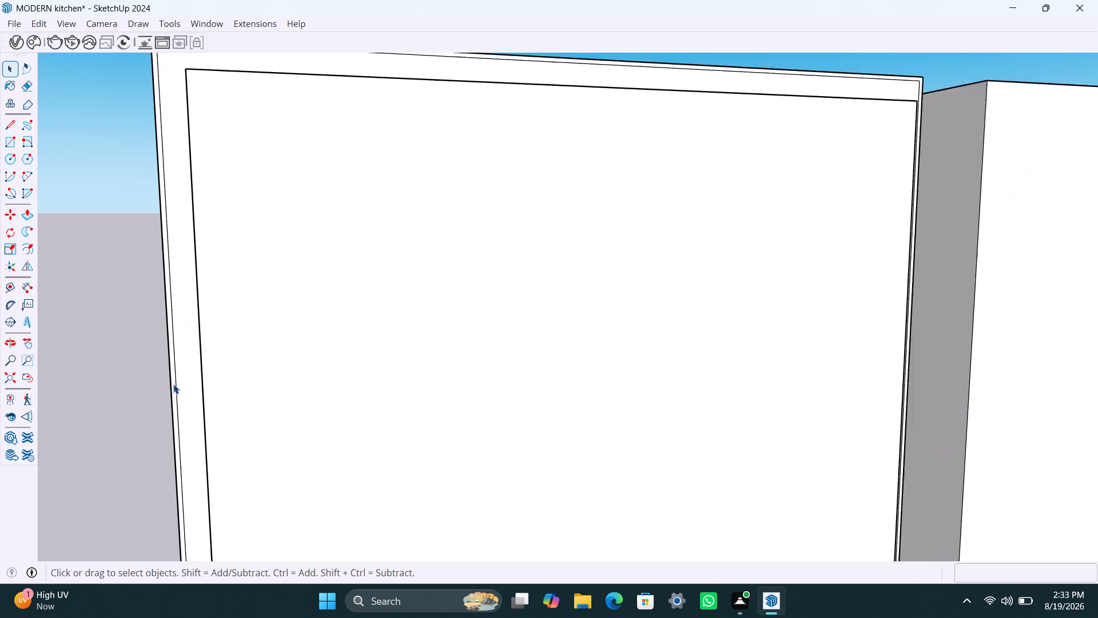
pyautogui.click(173, 381)
pyautogui.click(173, 381)
pyautogui.tripleClick(173, 381)
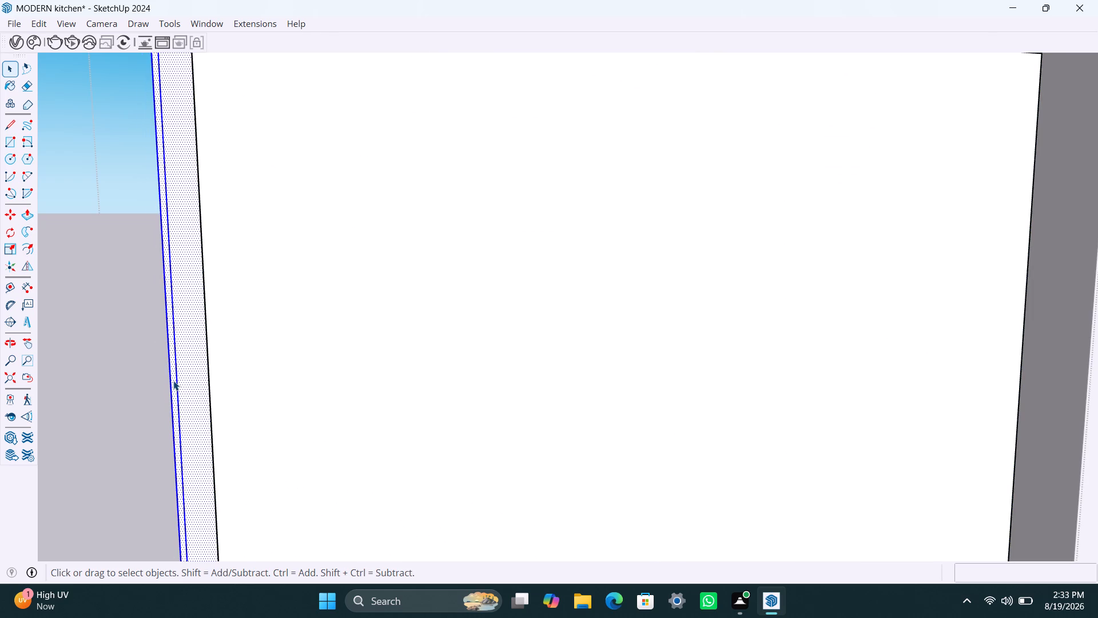
pyautogui.click(172, 383)
pyautogui.click(174, 385)
pyautogui.click(189, 383)
pyautogui.click(174, 392)
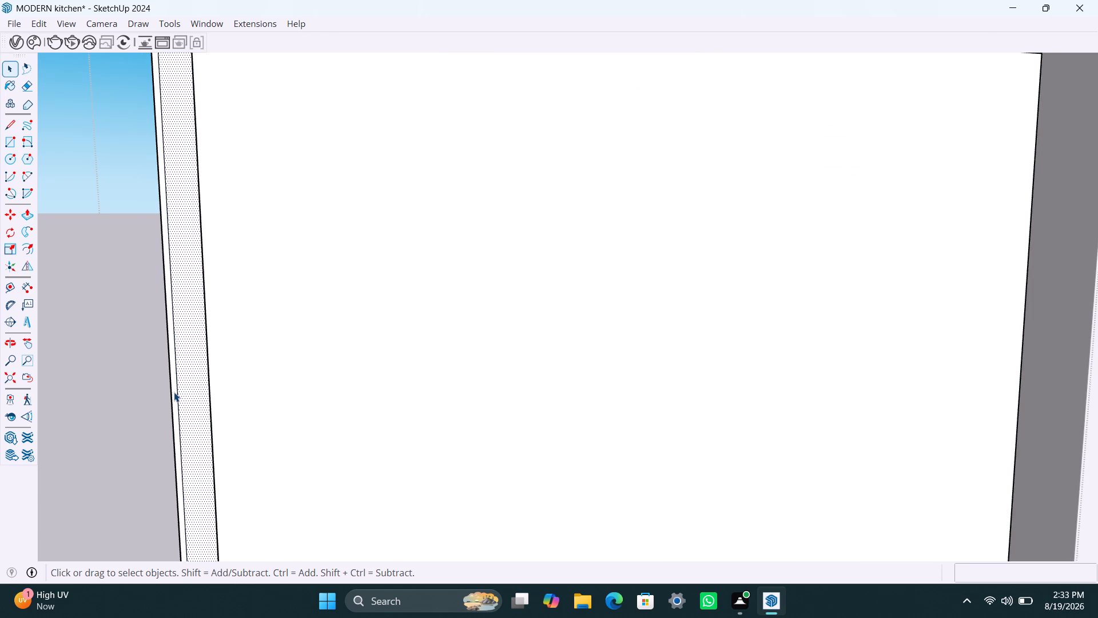
pyautogui.press('Delete')
pyautogui.scroll(-9, 183, 418)
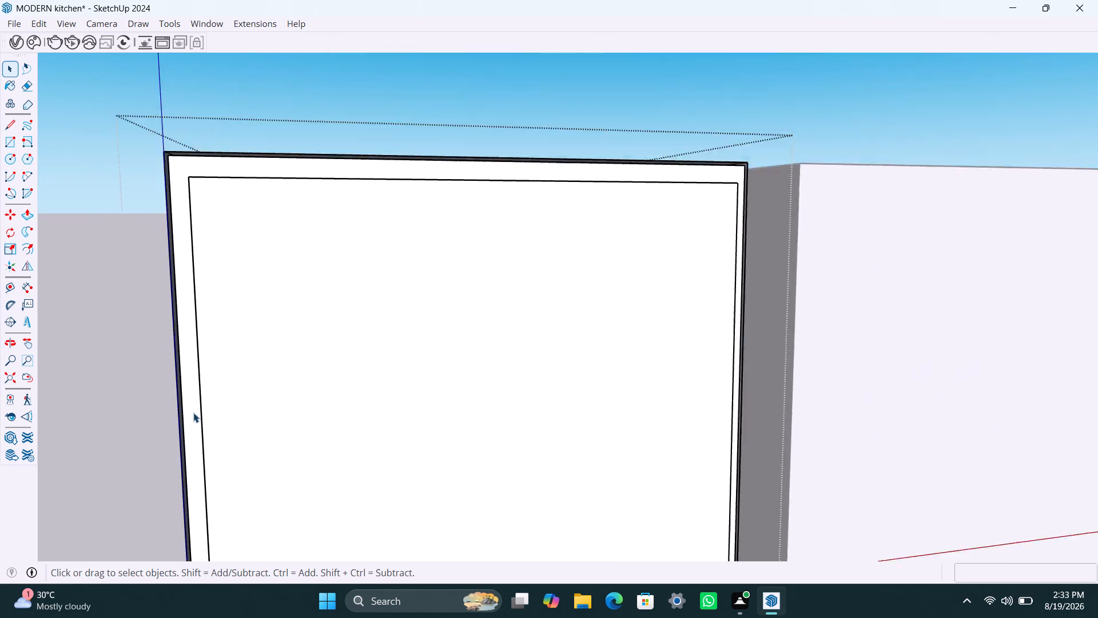
pyautogui.scroll(-5, 193, 413)
pyautogui.scroll(-3, 241, 458)
pyautogui.moveTo(265, 464); pyautogui.dragTo(264, 342, button='middle')
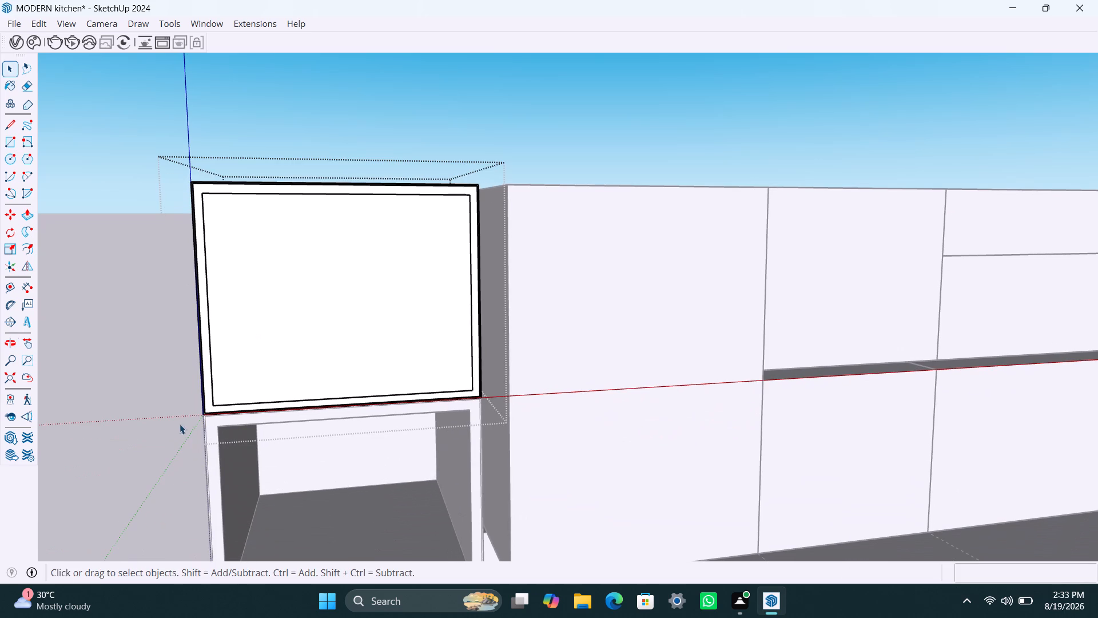
pyautogui.click(174, 423)
pyautogui.click(161, 408)
# Inside the lower corner cabinet's group, delete the thin outer border face around its front.
pyautogui.scroll(-3, 201, 441)
pyautogui.moveTo(206, 441); pyautogui.dragTo(216, 384, button='middle')
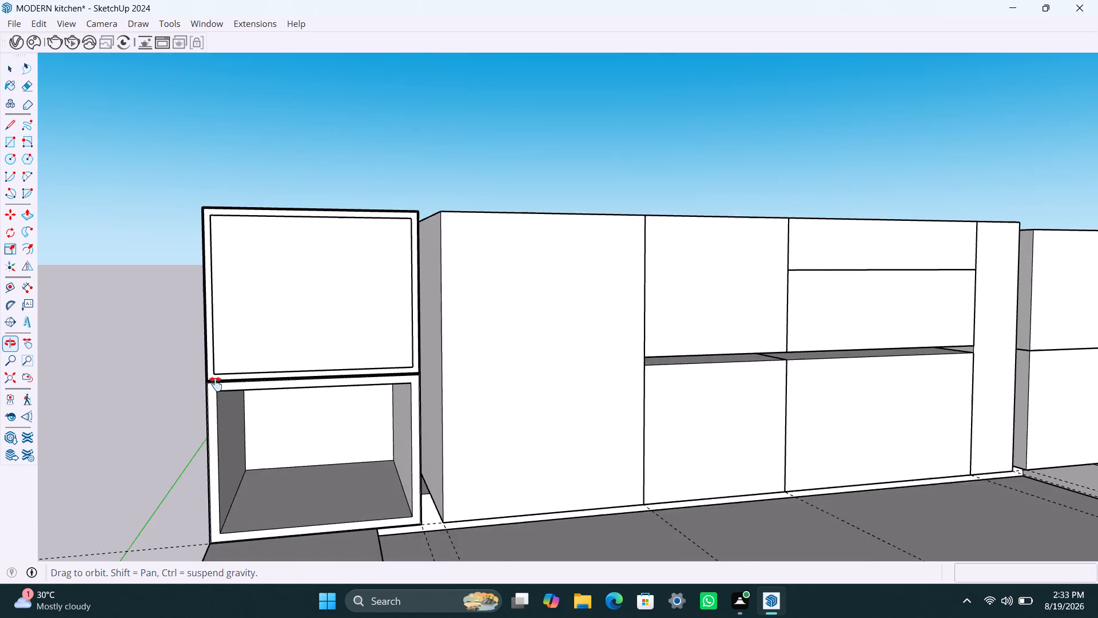
pyautogui.moveTo(216, 384); pyautogui.dragTo(216, 376, button='middle')
pyautogui.scroll(19, 223, 393)
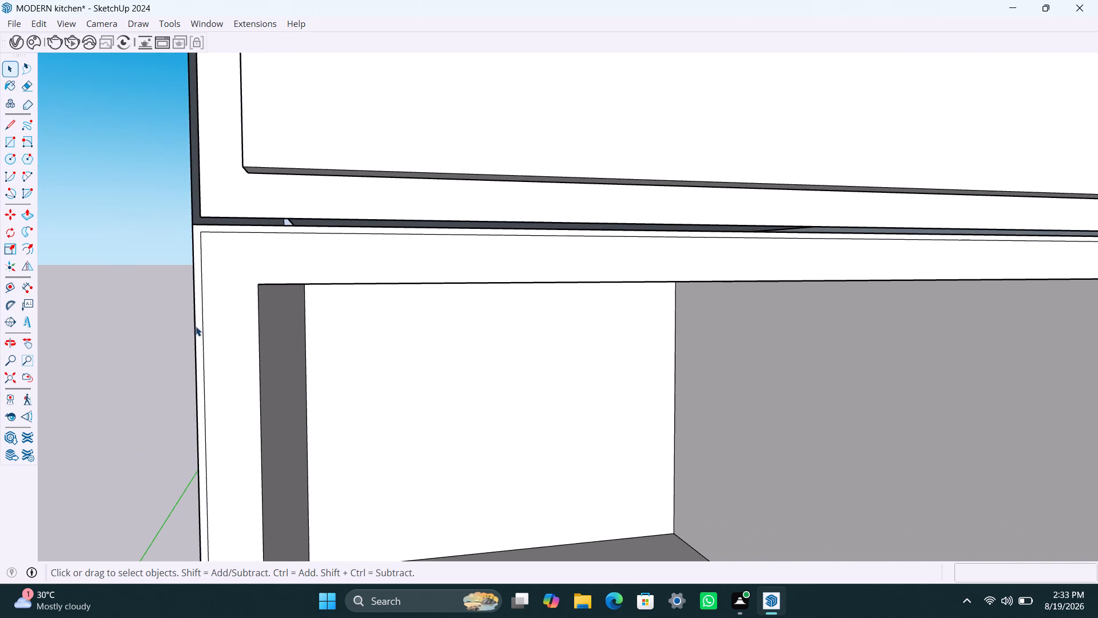
pyautogui.click(198, 322)
pyautogui.doubleClick(198, 322)
pyautogui.click(200, 318)
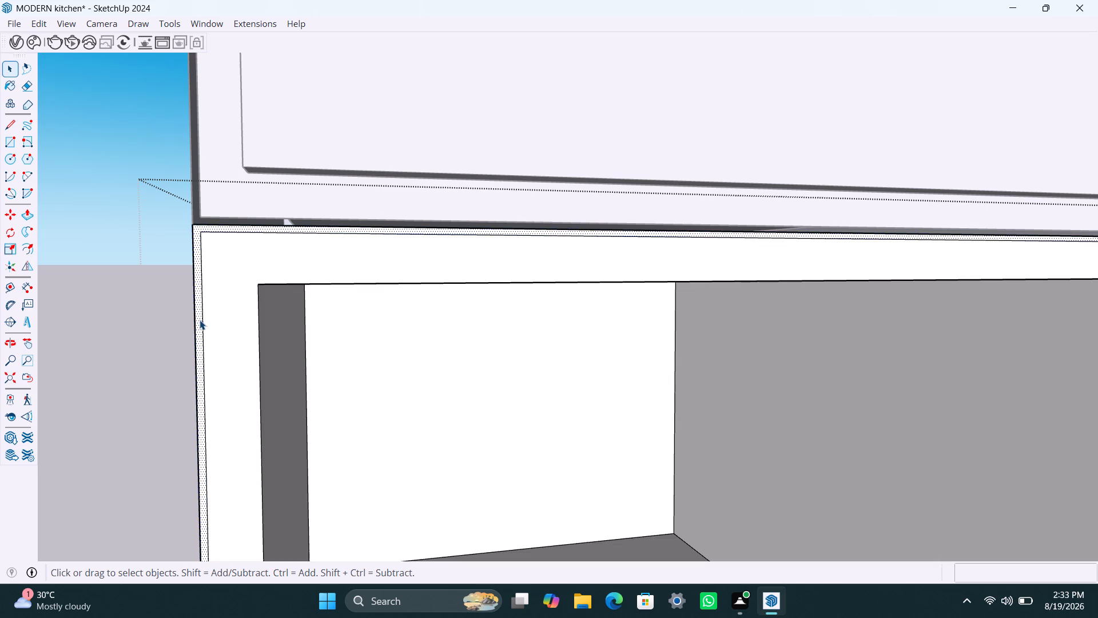
pyautogui.press('Delete')
# Draw a rectangle covering the lower corner cabinet's front opening and make it a group.
pyautogui.scroll(-8, 204, 357)
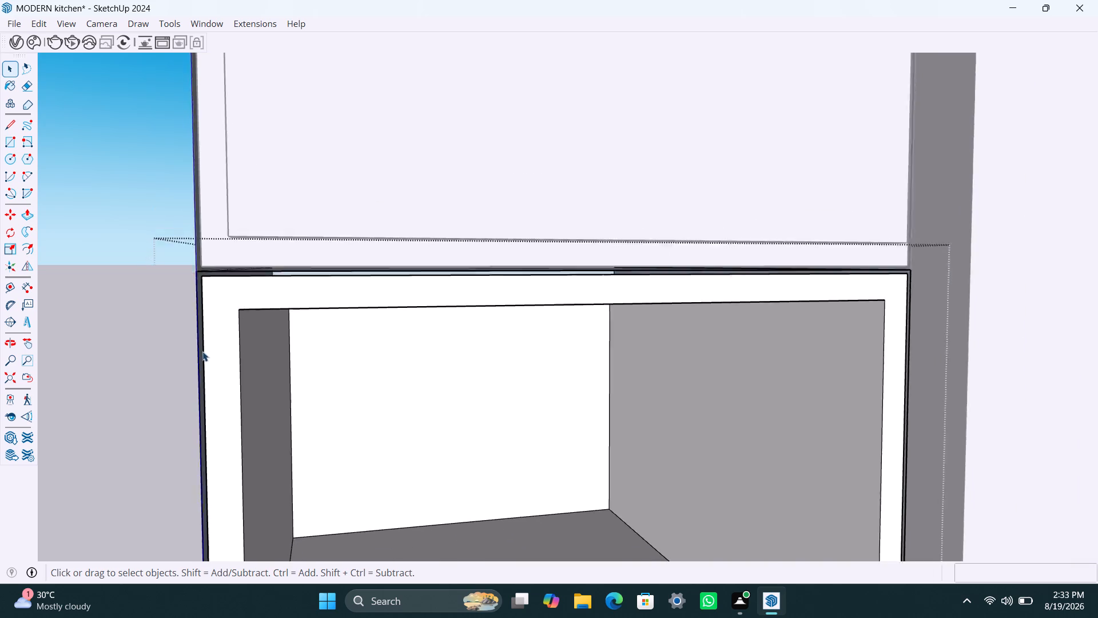
pyautogui.scroll(-13, 202, 351)
pyautogui.moveTo(242, 350); pyautogui.dragTo(232, 301, button='middle')
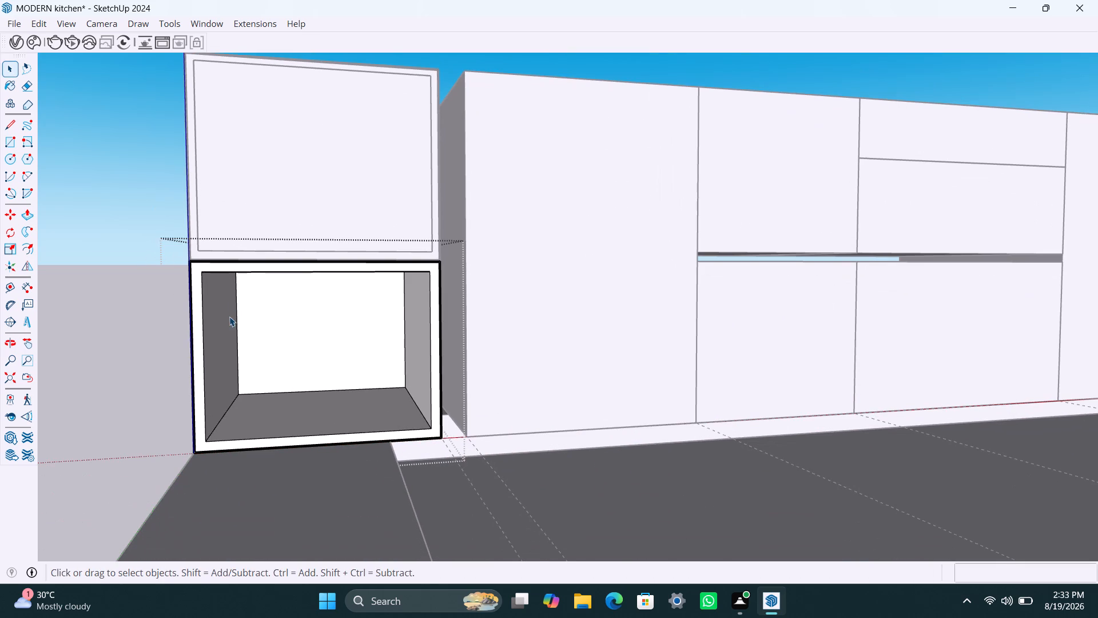
pyautogui.press('r')
pyautogui.click(202, 273)
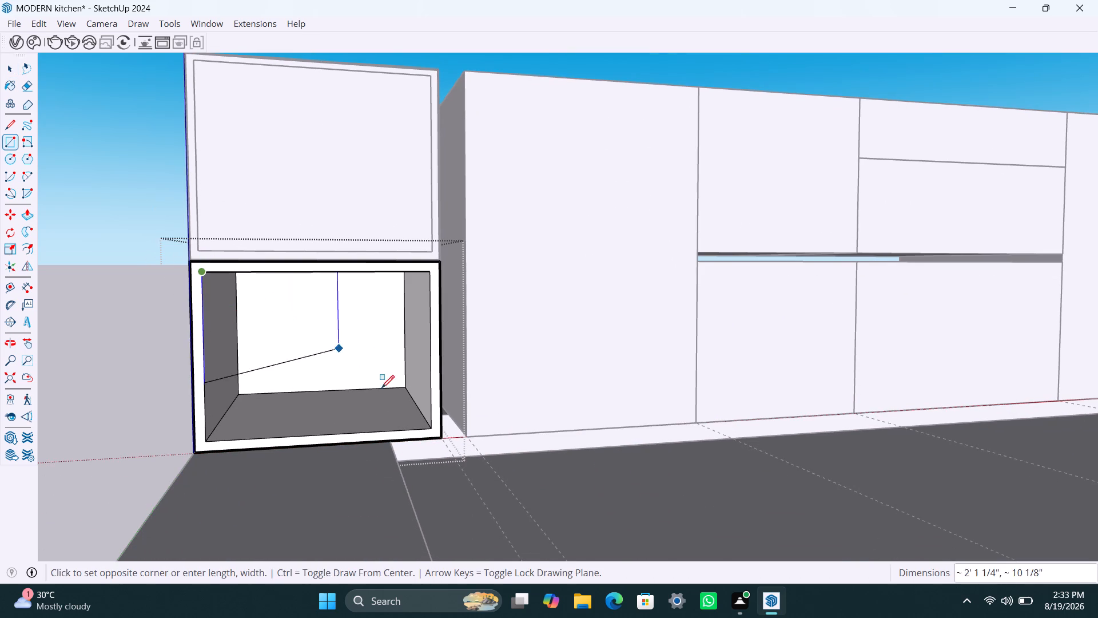
pyautogui.click(432, 427)
pyautogui.press('space')
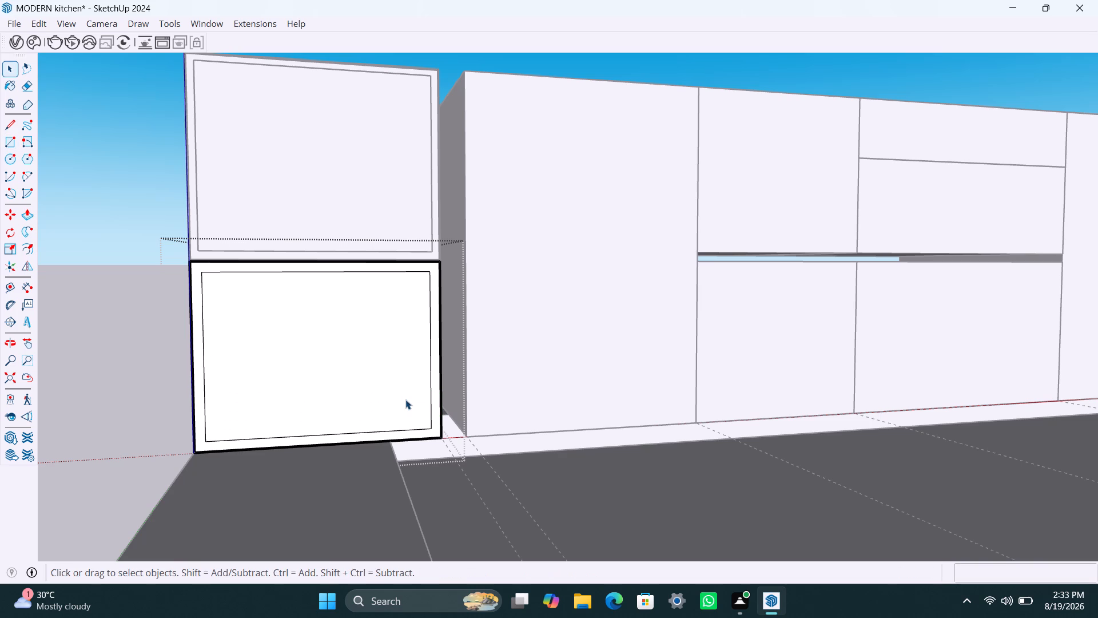
pyautogui.doubleClick(405, 399)
pyautogui.rightClick(404, 397)
pyautogui.click(493, 193)
# Inside the new front panel's group, give the panel an 18 mm thickness with Push/Pull, and exit the panel and cabinet groups.
pyautogui.tripleClick(345, 355)
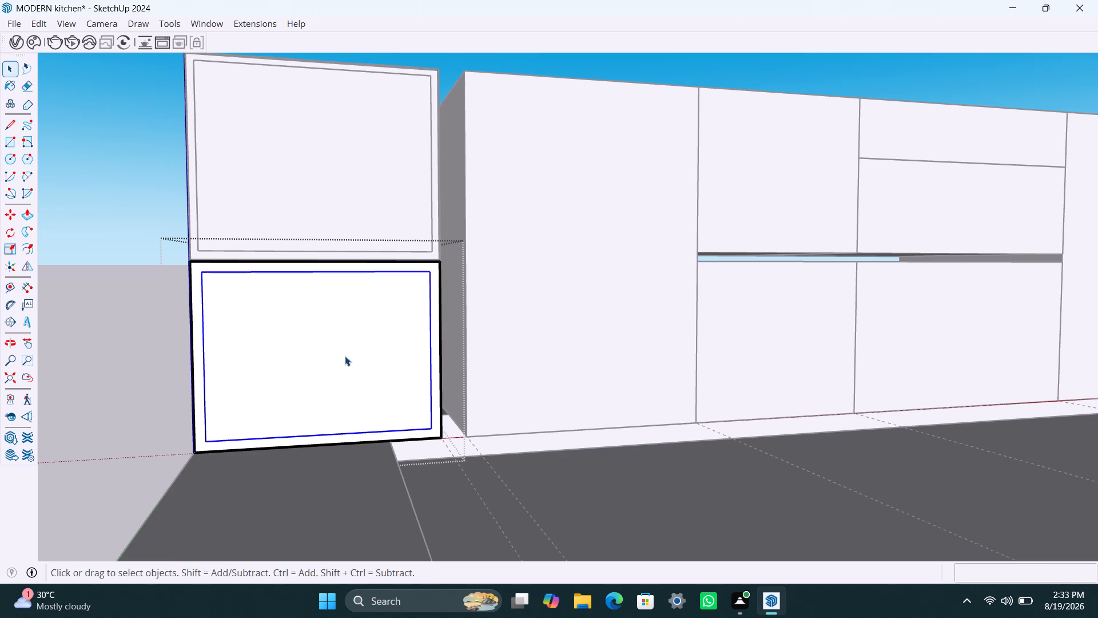
pyautogui.press('p')
pyautogui.click(345, 356)
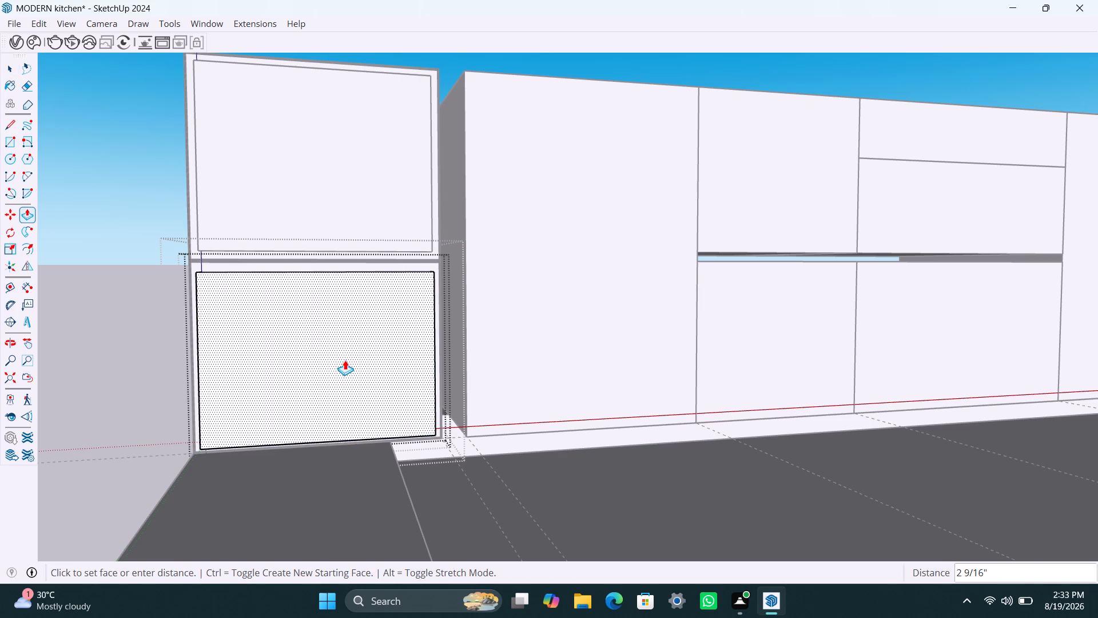
pyautogui.write('18mm')
pyautogui.press('Return')
pyautogui.press('space')
pyautogui.click(83, 378)
pyautogui.scroll(-9, 129, 308)
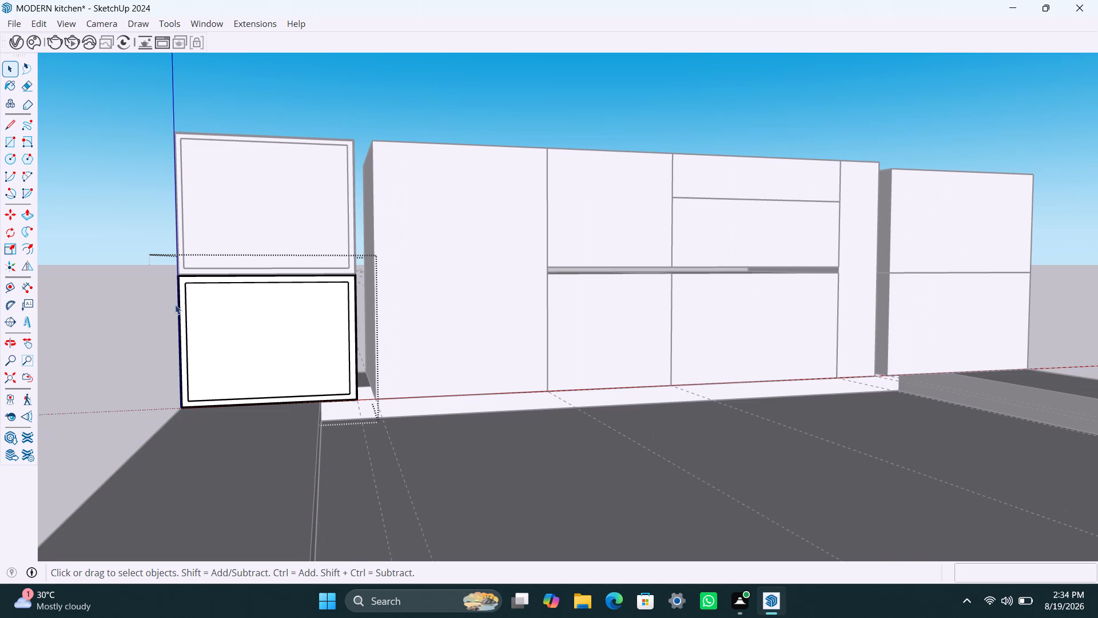
pyautogui.moveTo(329, 339); pyautogui.dragTo(300, 349, button='middle')
pyautogui.keyDown('shift'); pyautogui.scroll(1, 300, 348); pyautogui.keyUp('shift')
pyautogui.click(415, 121)
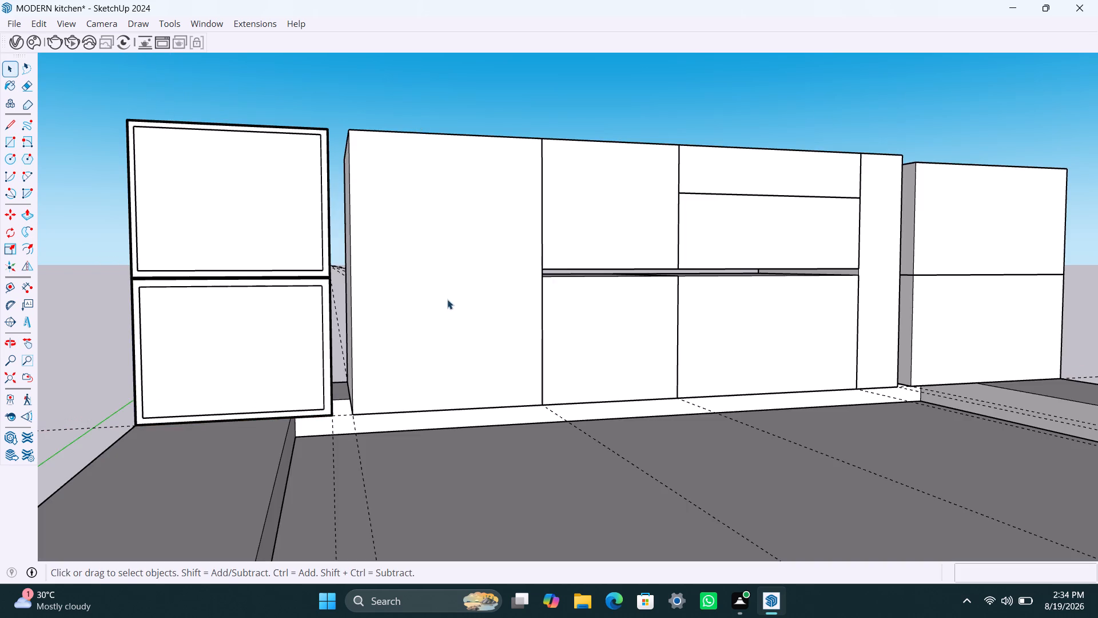
# Inside the full-height box's group beside the corner cabinets, offset the front face inward by 2.5 mm, and the inner face by another 18 mm.
pyautogui.moveTo(449, 304); pyautogui.dragTo(379, 350, button='middle')
pyautogui.scroll(1, 375, 316)
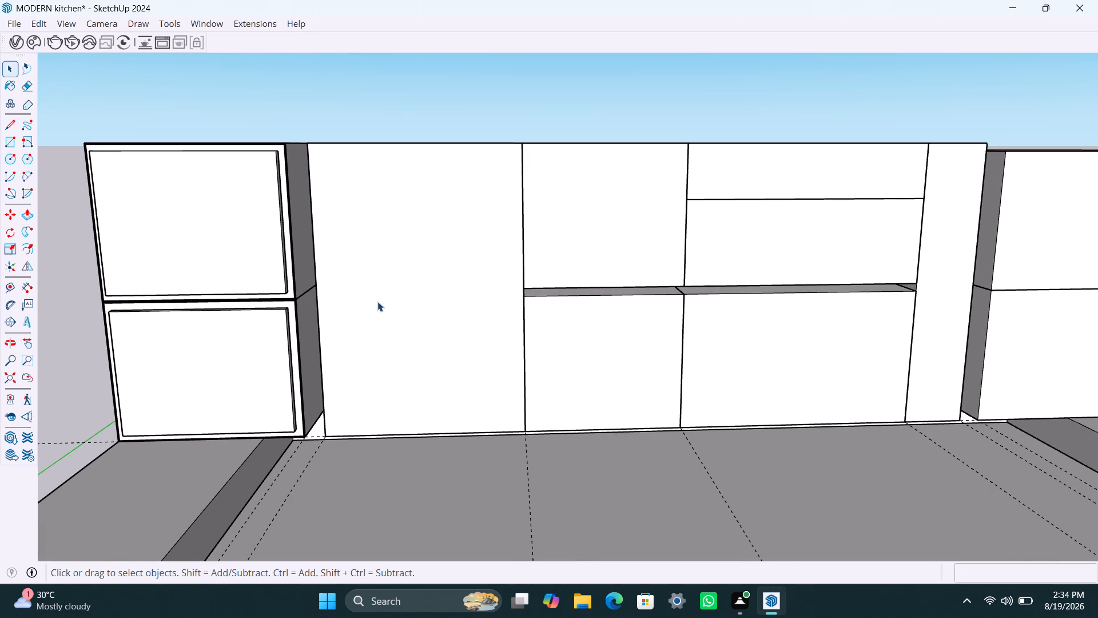
pyautogui.tripleClick(395, 235)
pyautogui.press('f')
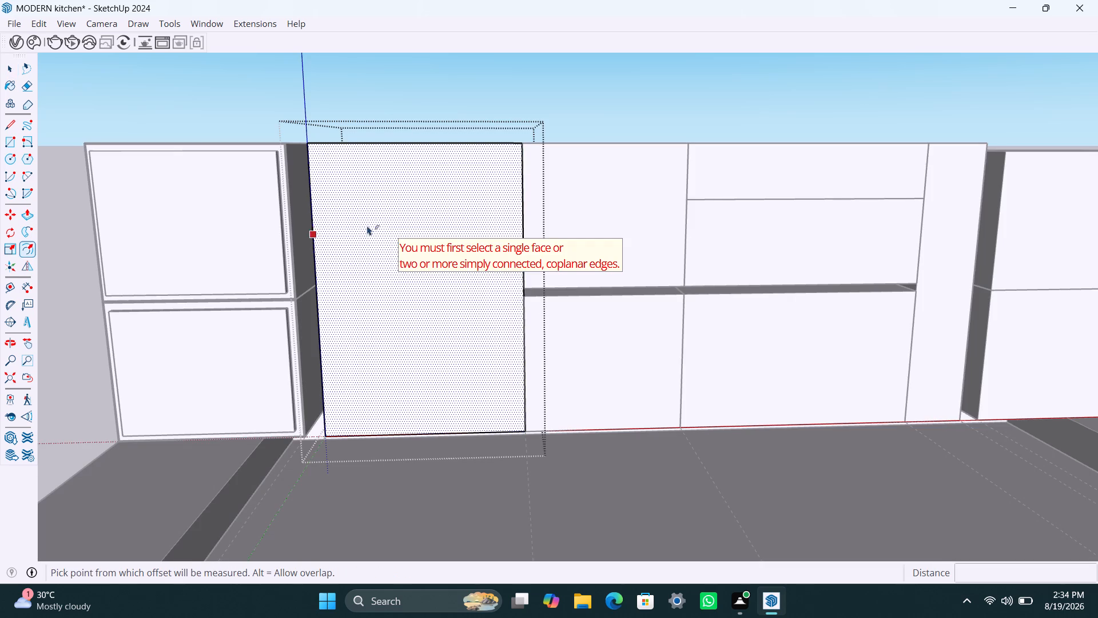
pyautogui.moveTo(358, 223); pyautogui.dragTo(351, 217)
pyautogui.write('2.5')
pyautogui.write('mm')
pyautogui.press('Return')
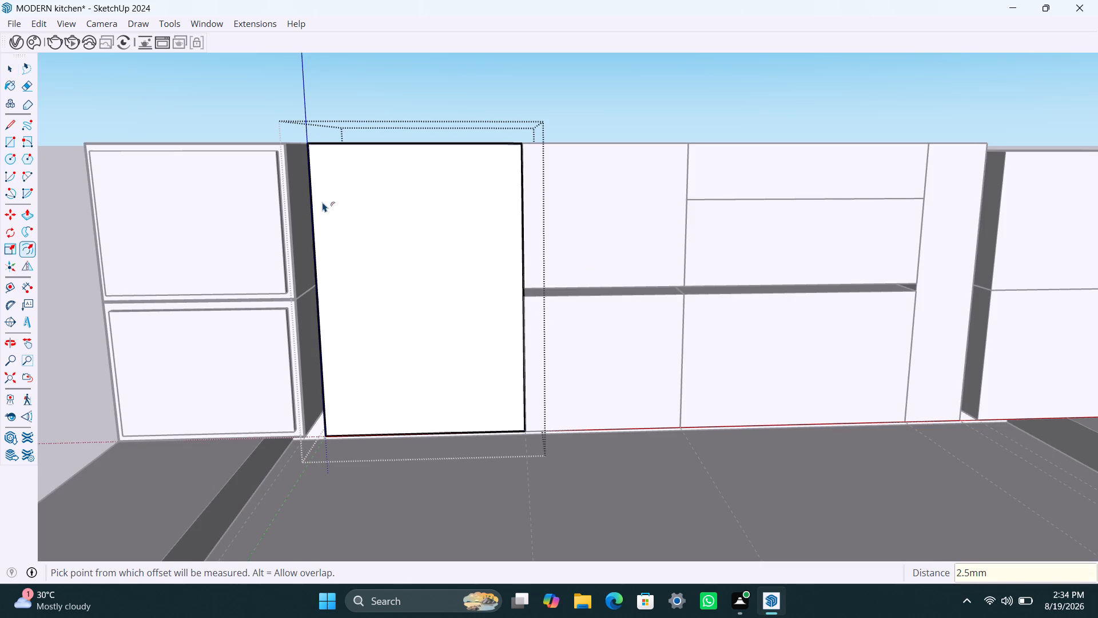
pyautogui.click(344, 216)
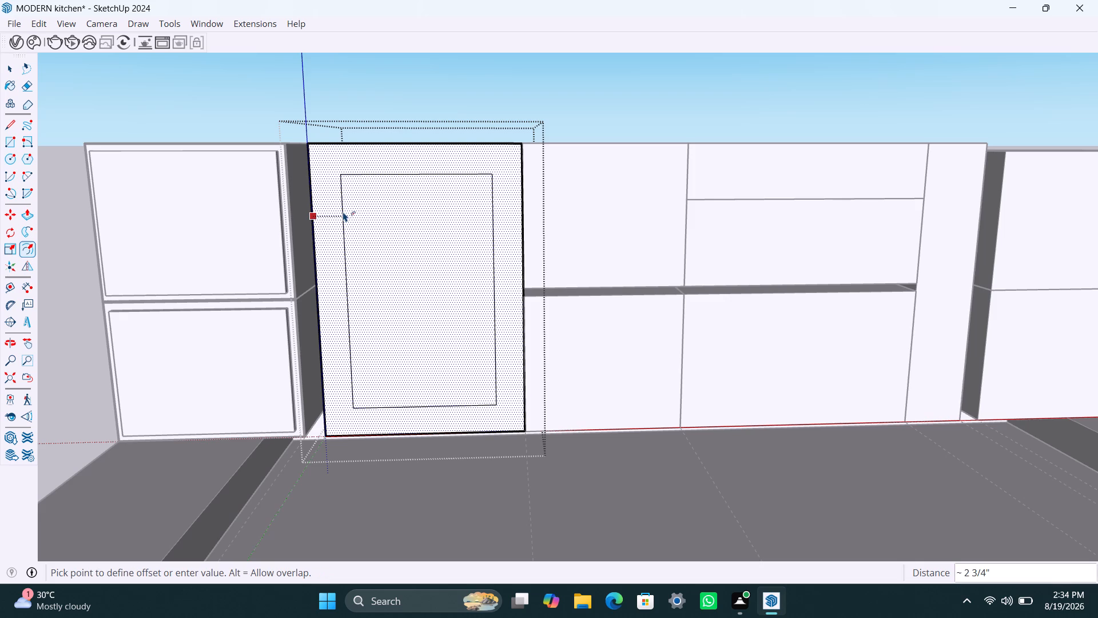
pyautogui.write('18mm')
pyautogui.press('Return')
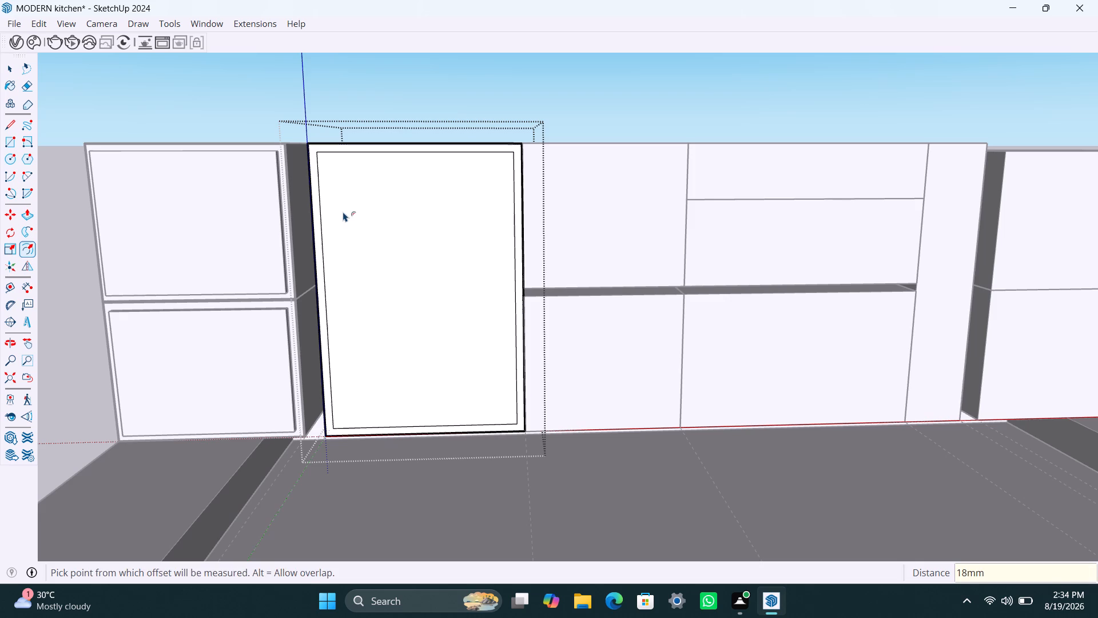
# Push the full-height box's inner front face 560 mm inward to hollow out the cabinet.
pyautogui.press('space')
pyautogui.click(367, 211)
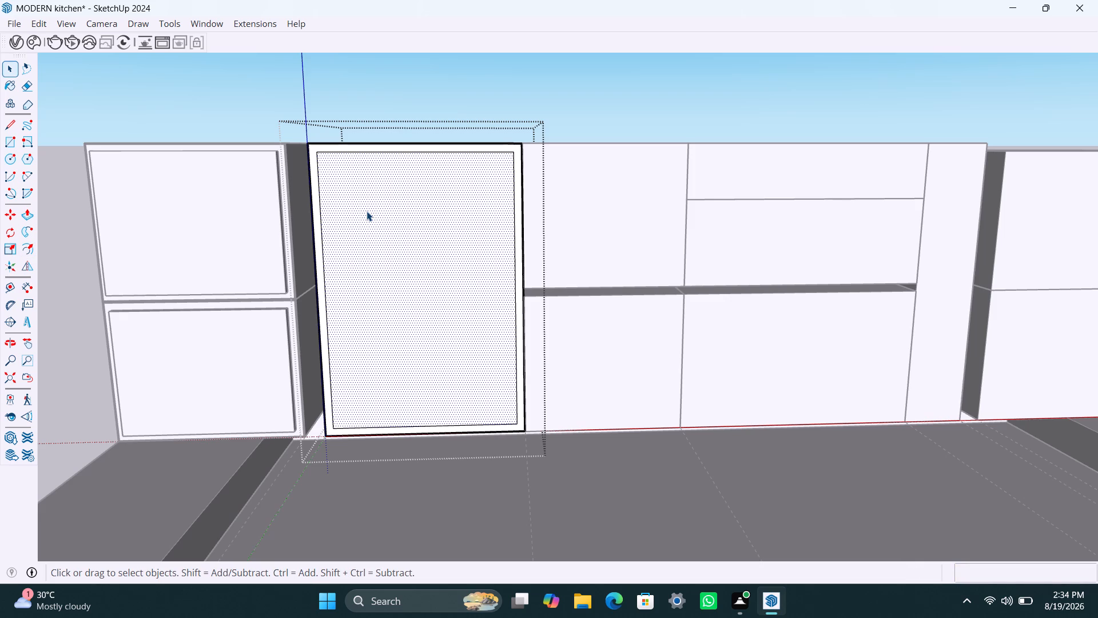
pyautogui.press('p')
pyautogui.click(373, 220)
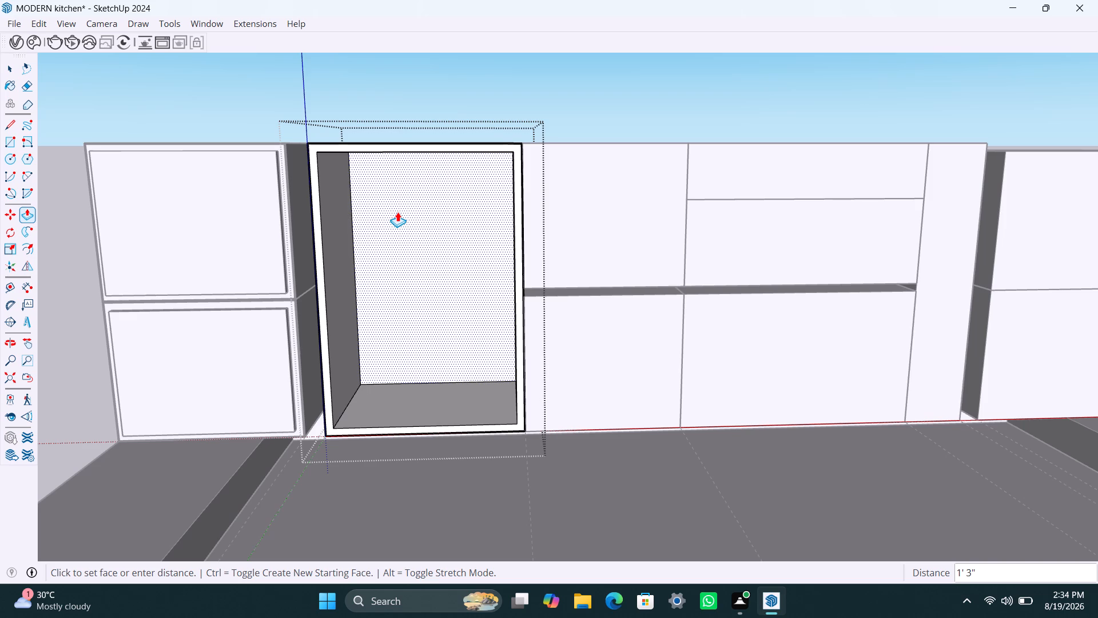
pyautogui.write('560mm')
pyautogui.press('Return')
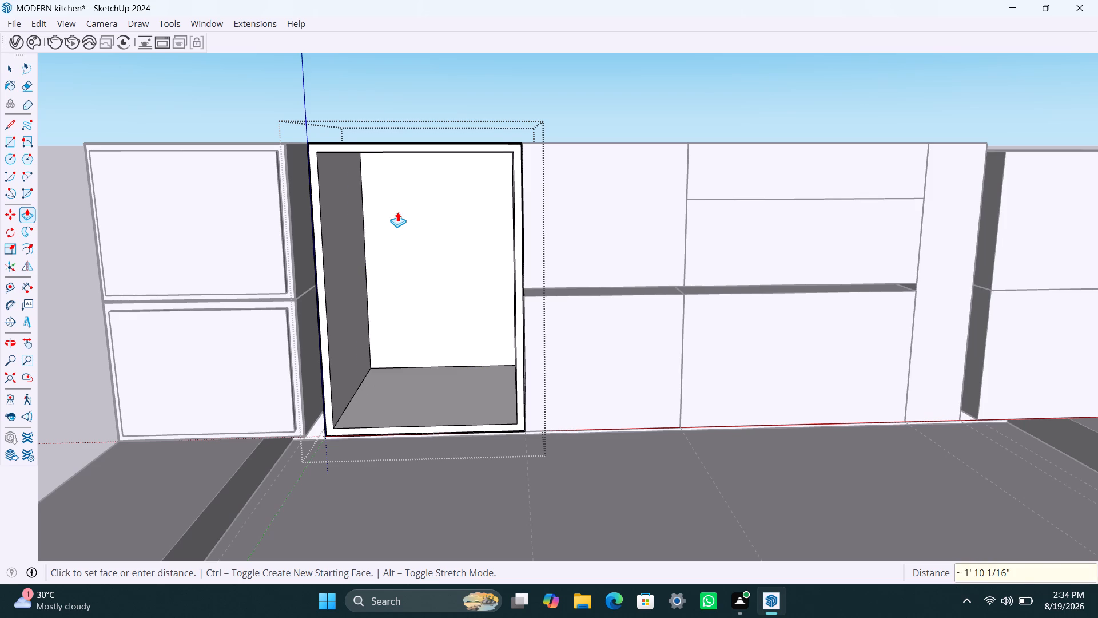
pyautogui.press('space')
# Delete the thin outer border face around the full-height cabinet's front.
pyautogui.scroll(15, 322, 198)
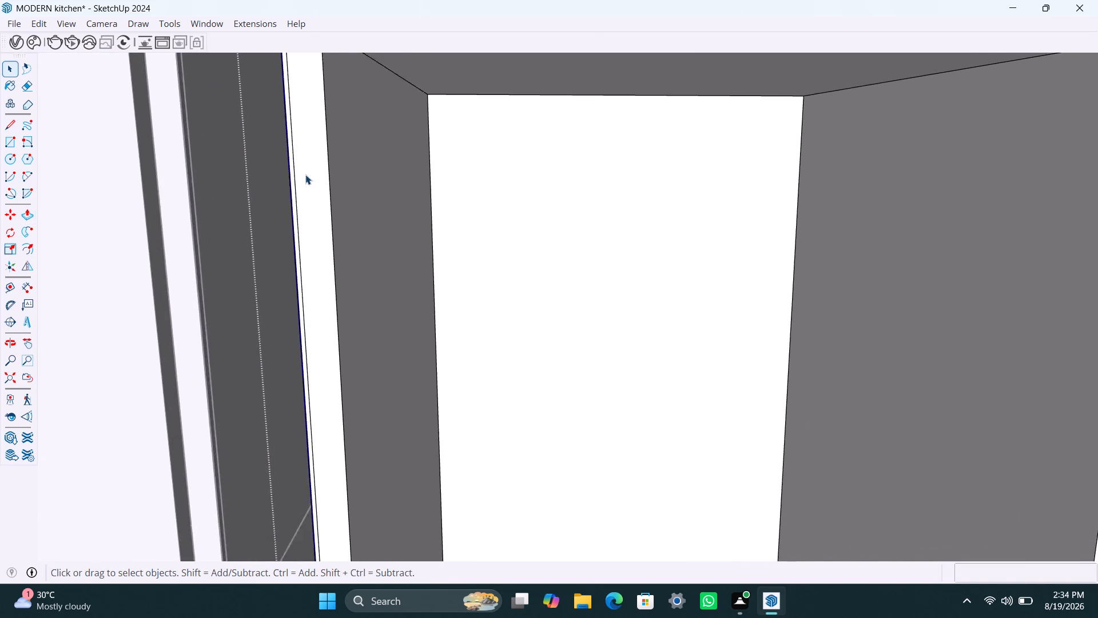
pyautogui.scroll(6, 305, 175)
pyautogui.click(282, 176)
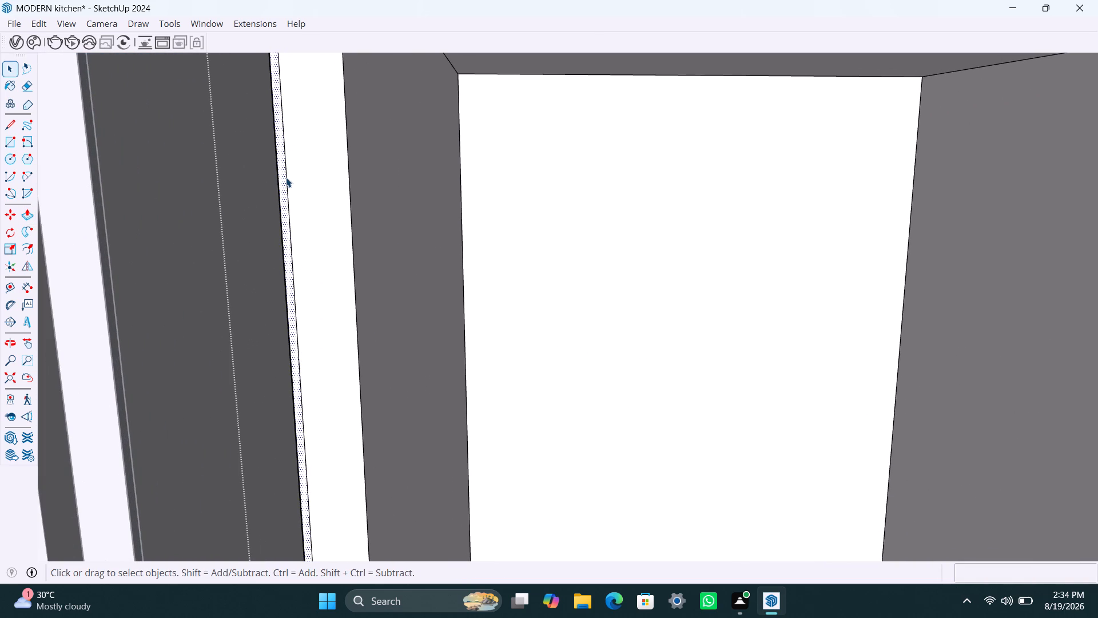
pyautogui.press('Delete')
# Draw a rectangle covering the full-height cabinet's front opening and make it a group.
pyautogui.scroll(-4, 304, 235)
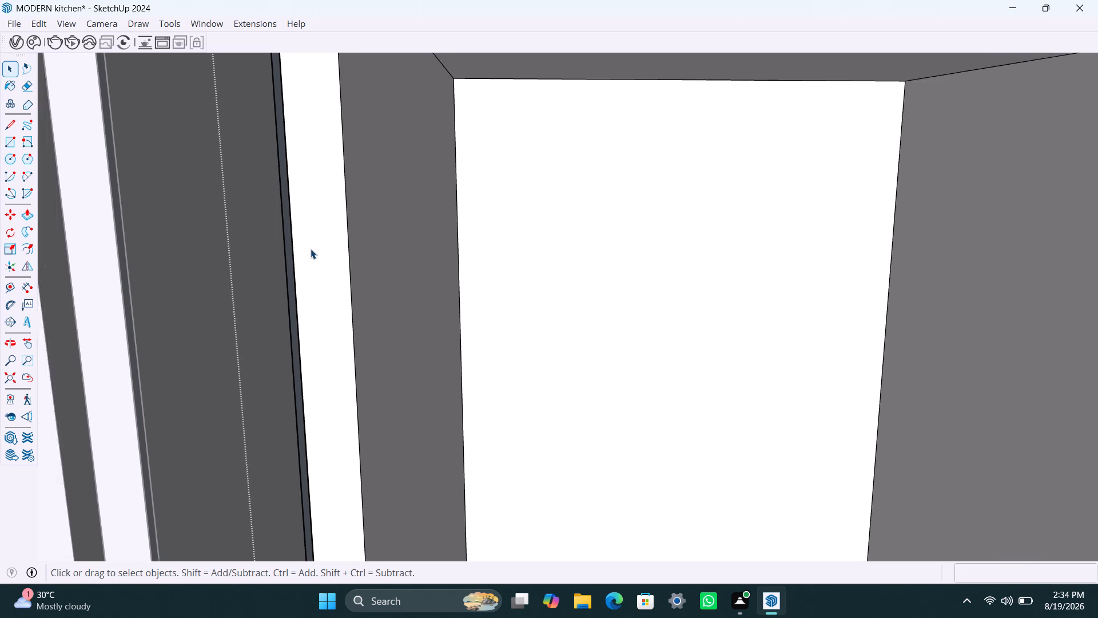
pyautogui.scroll(-9, 311, 249)
pyautogui.scroll(1, 315, 246)
pyautogui.scroll(-11, 315, 246)
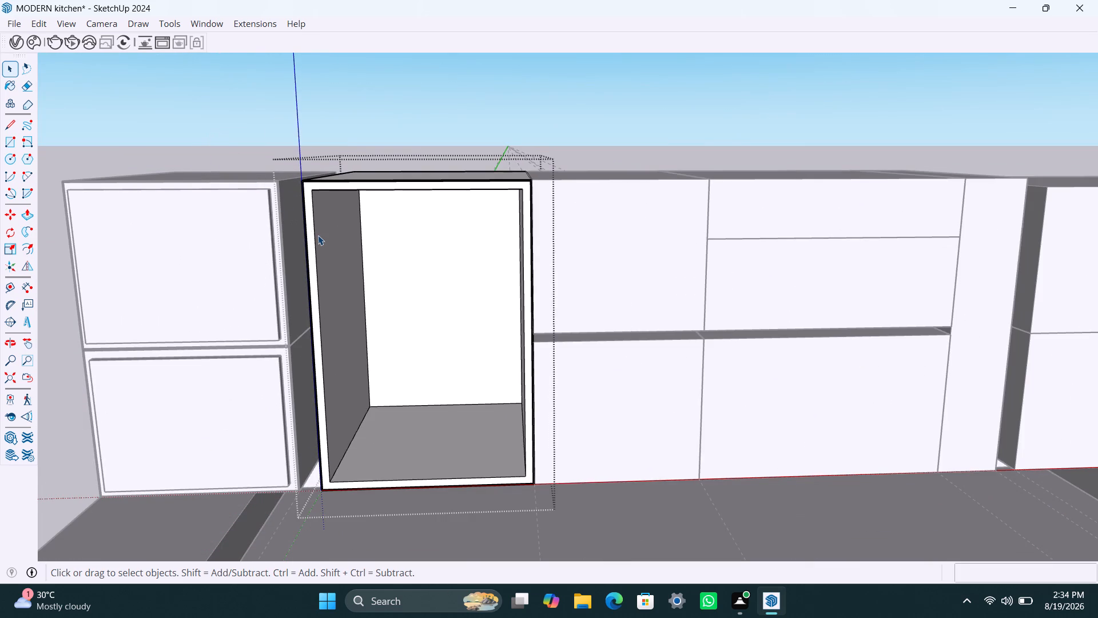
pyautogui.press('r')
pyautogui.click(315, 189)
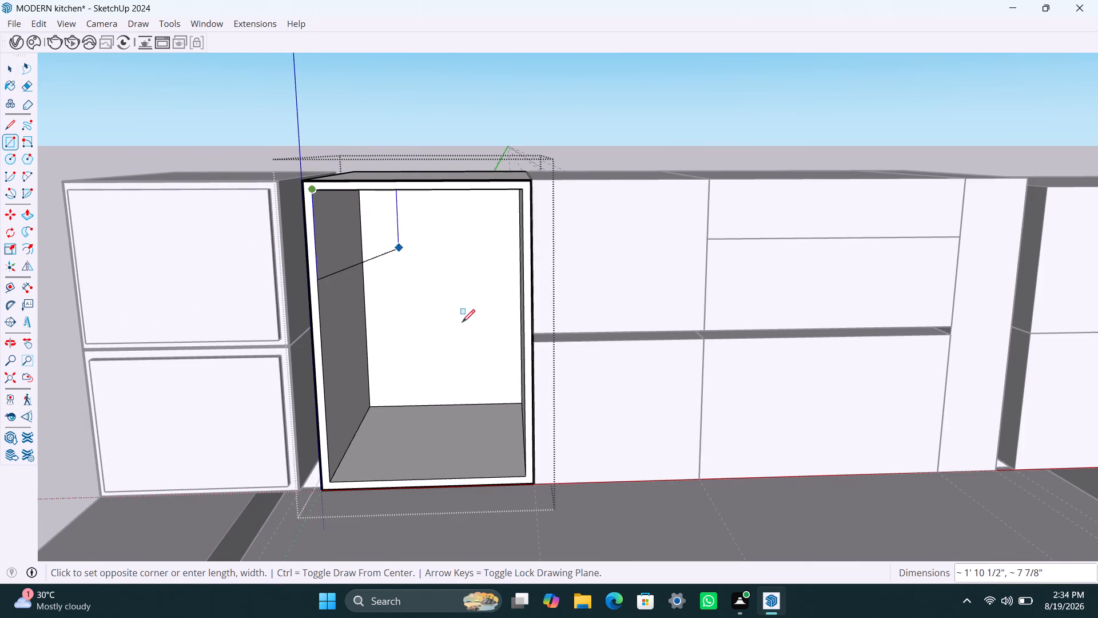
pyautogui.click(524, 476)
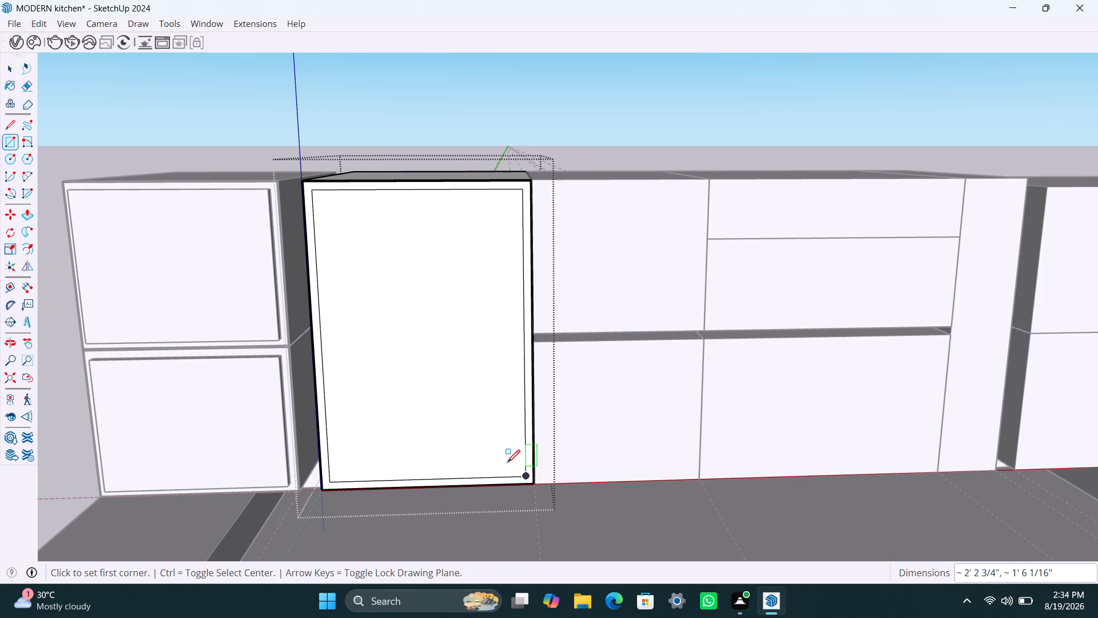
pyautogui.press('space')
pyautogui.doubleClick(498, 451)
pyautogui.rightClick(495, 446)
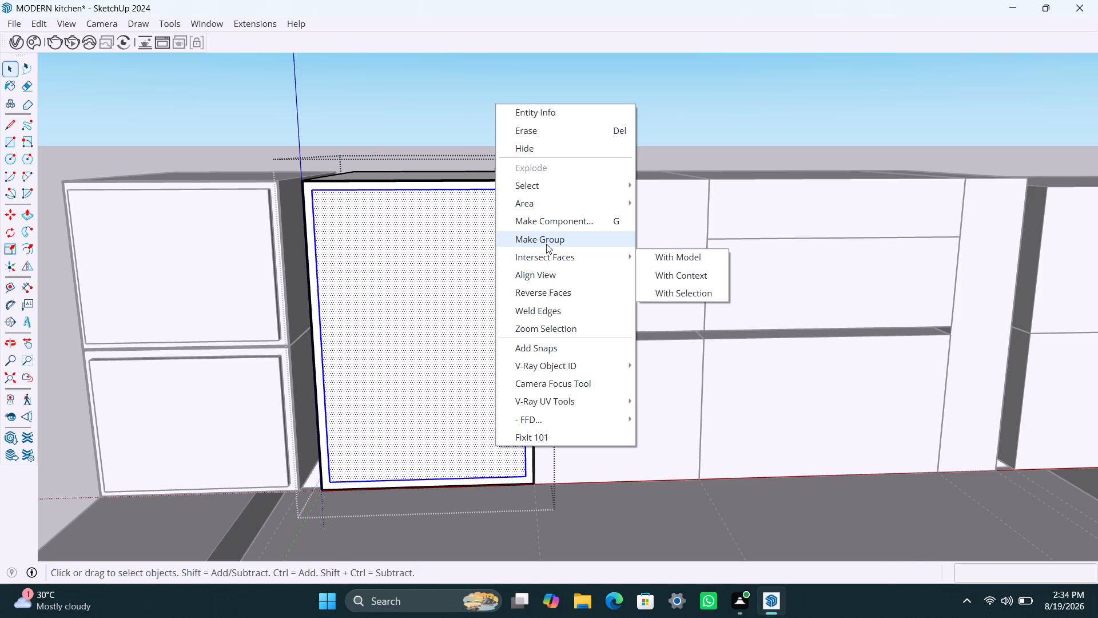
pyautogui.click(546, 244)
# Inside the new panel group, extrude the full-height cabinet's front panel face by 18 mm.
pyautogui.tripleClick(467, 357)
pyautogui.press('p')
pyautogui.click(467, 355)
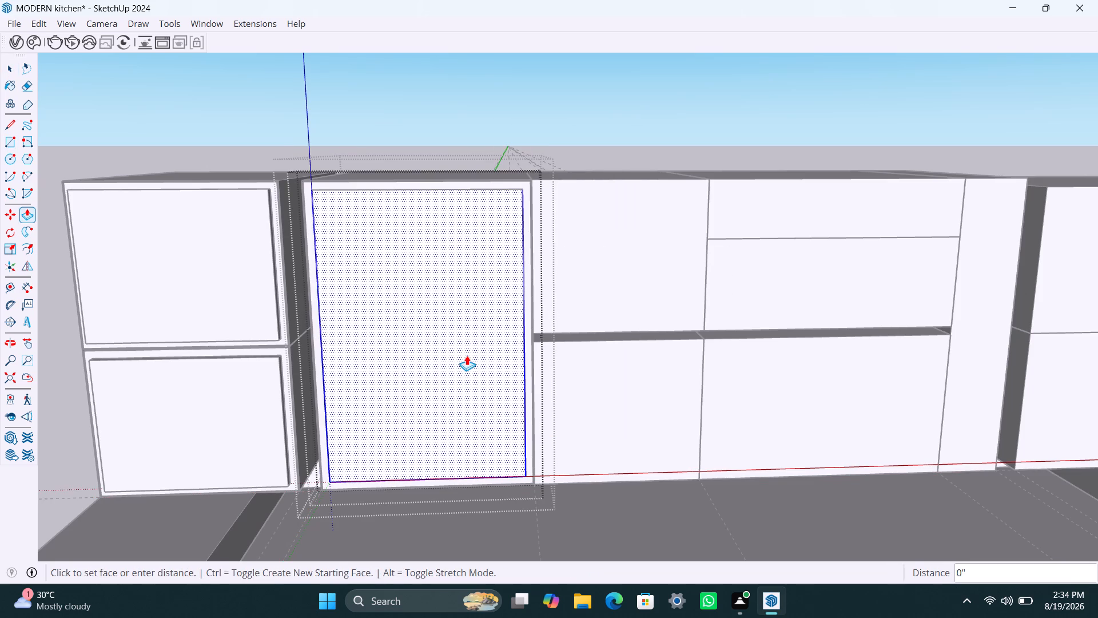
pyautogui.write('18mm')
pyautogui.press('Return')
pyautogui.press('space')
pyautogui.click(401, 86)
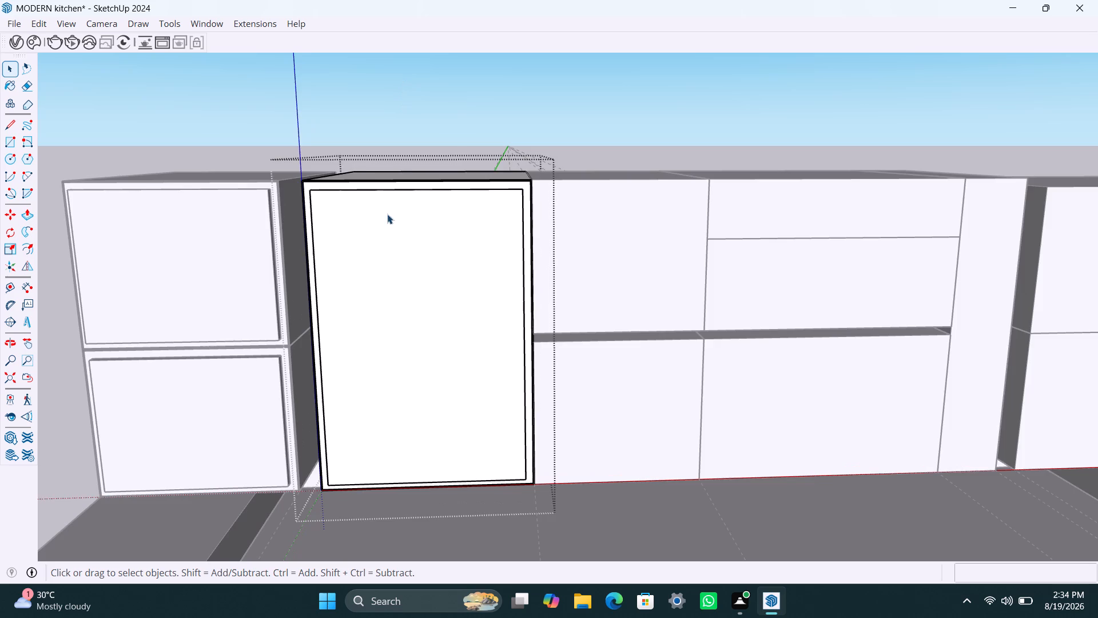
pyautogui.scroll(-3, 400, 298)
pyautogui.moveTo(400, 315); pyautogui.dragTo(333, 316, button='middle')
pyautogui.click(538, 153)
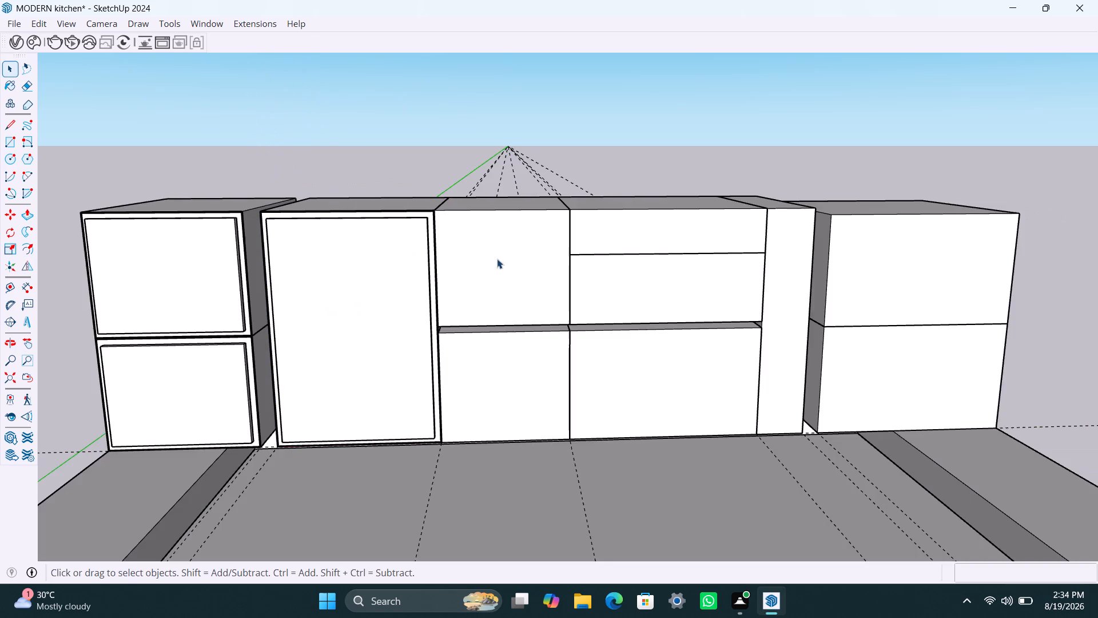
# In the upper box group beside the full-height cabinet, offset the front face inward by 2.5 mm, and the inner face by another 18 mm.
pyautogui.scroll(1, 480, 257)
pyautogui.moveTo(472, 256); pyautogui.dragTo(443, 263, button='middle')
pyautogui.scroll(4, 445, 266)
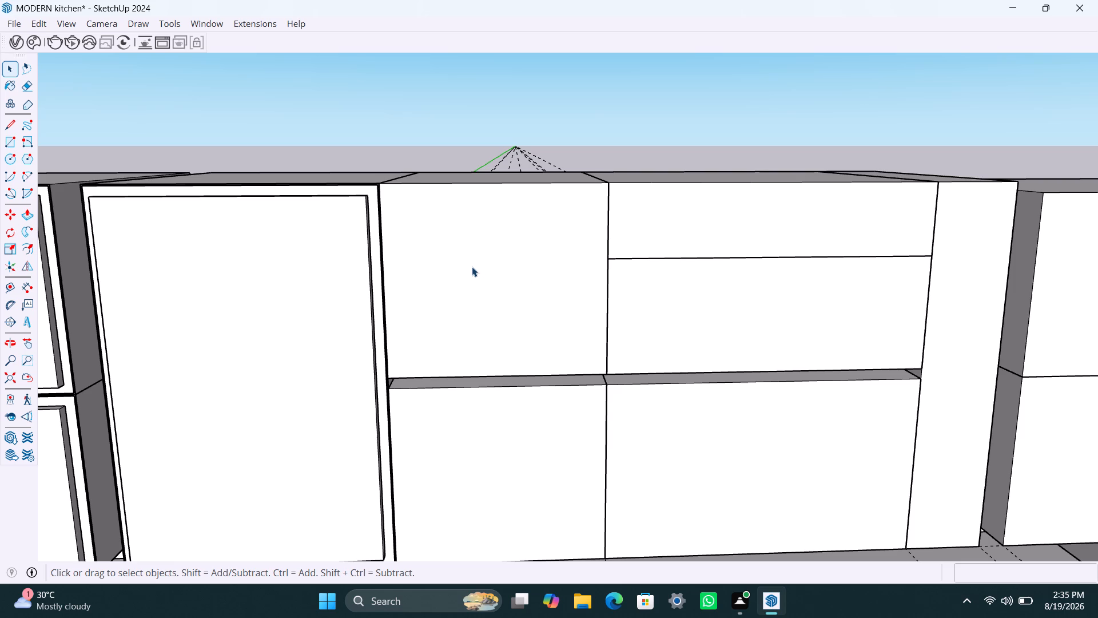
pyautogui.tripleClick(450, 276)
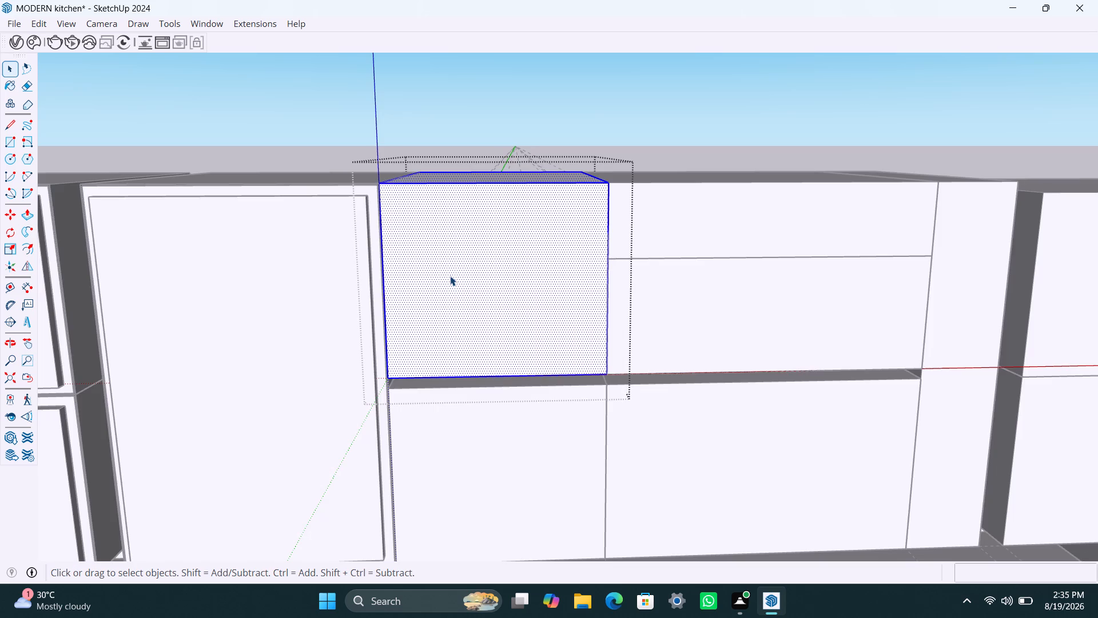
pyautogui.press('f')
pyautogui.click(432, 264)
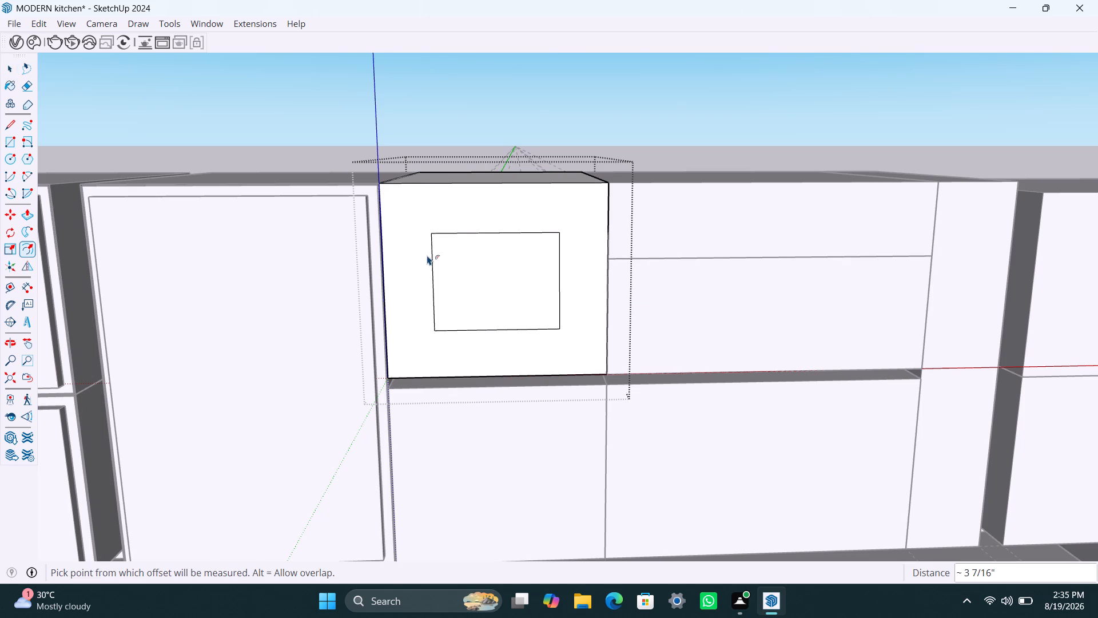
pyautogui.press('2')
pyautogui.write('.5mm')
pyautogui.press('Return')
pyautogui.click(429, 256)
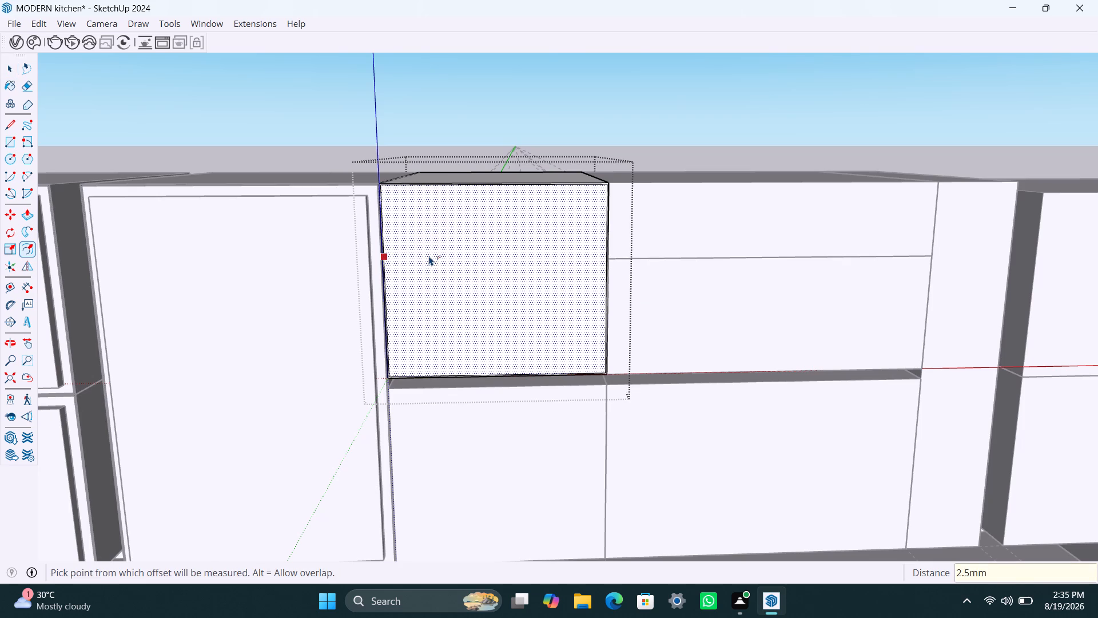
pyautogui.write('18mm')
pyautogui.press('Return')
pyautogui.press('space')
# Push the upper box's inner front face 560 mm inward to hollow out the cabinet.
pyautogui.click(443, 258)
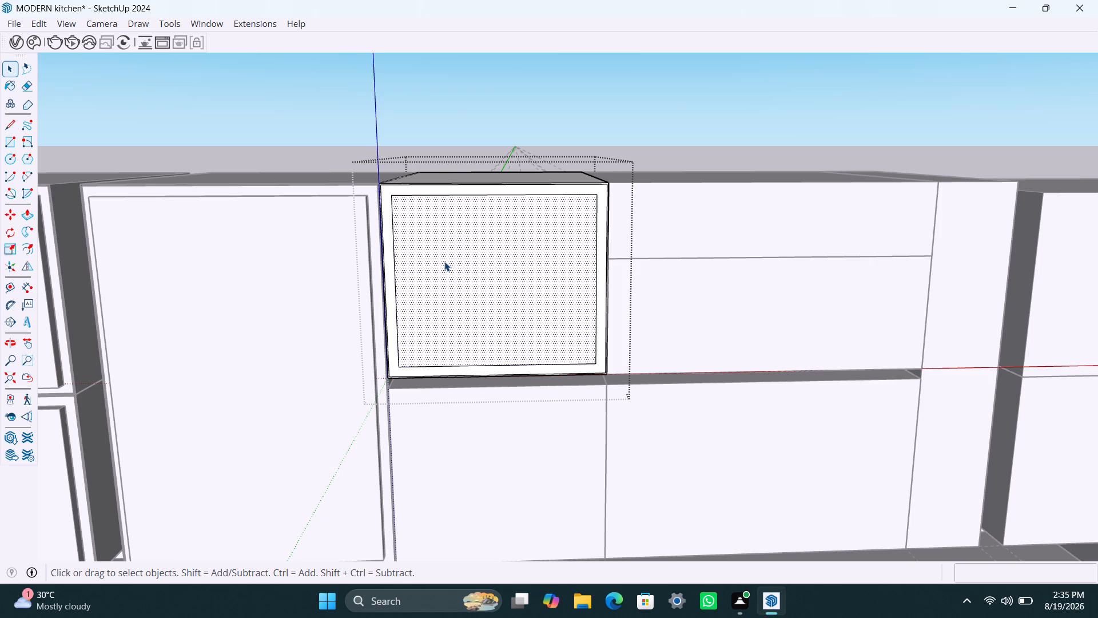
pyautogui.press('p')
pyautogui.click(445, 262)
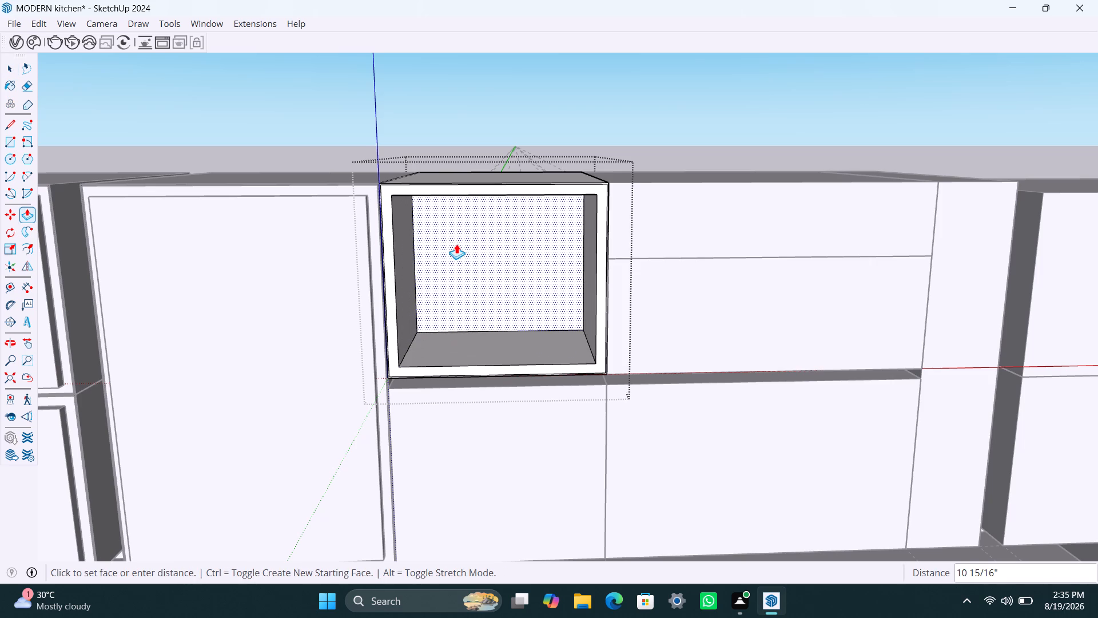
pyautogui.write('560mm')
pyautogui.press('Return')
pyautogui.press('space')
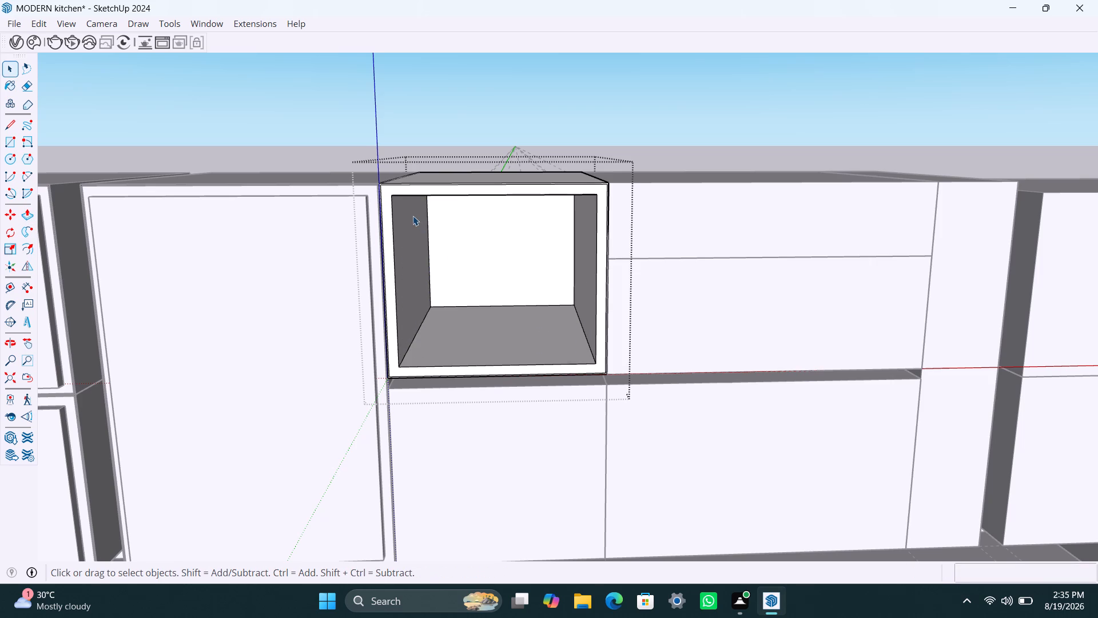
# Draw a rectangle covering the upper cabinet's front opening and make it a group.
pyautogui.press('r')
pyautogui.click(396, 197)
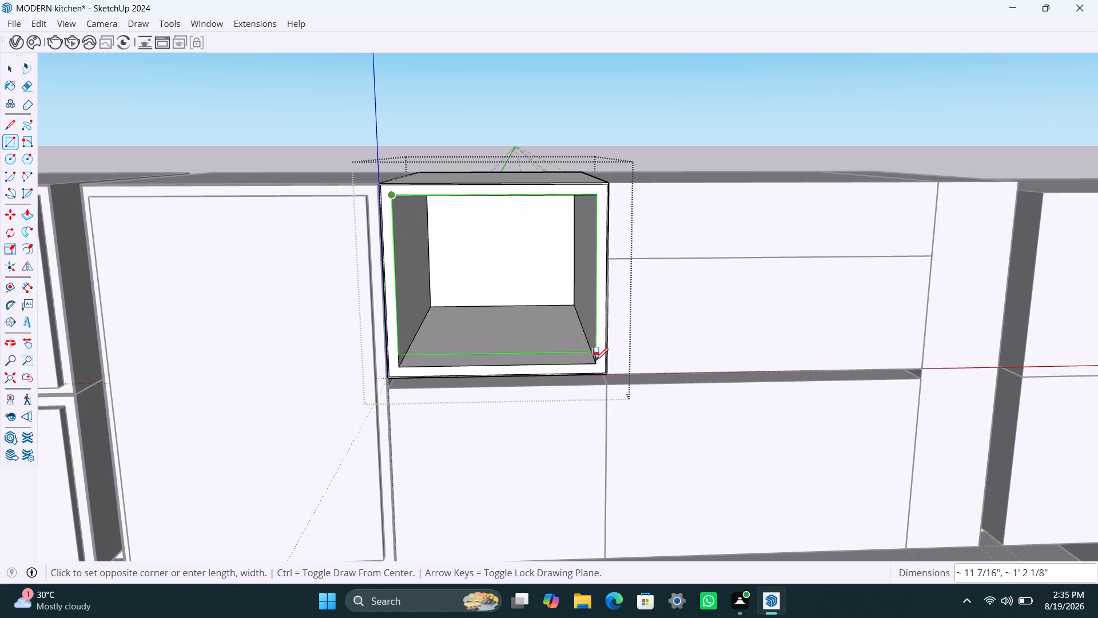
pyautogui.click(595, 362)
pyautogui.press('space')
pyautogui.doubleClick(555, 306)
pyautogui.rightClick(555, 306)
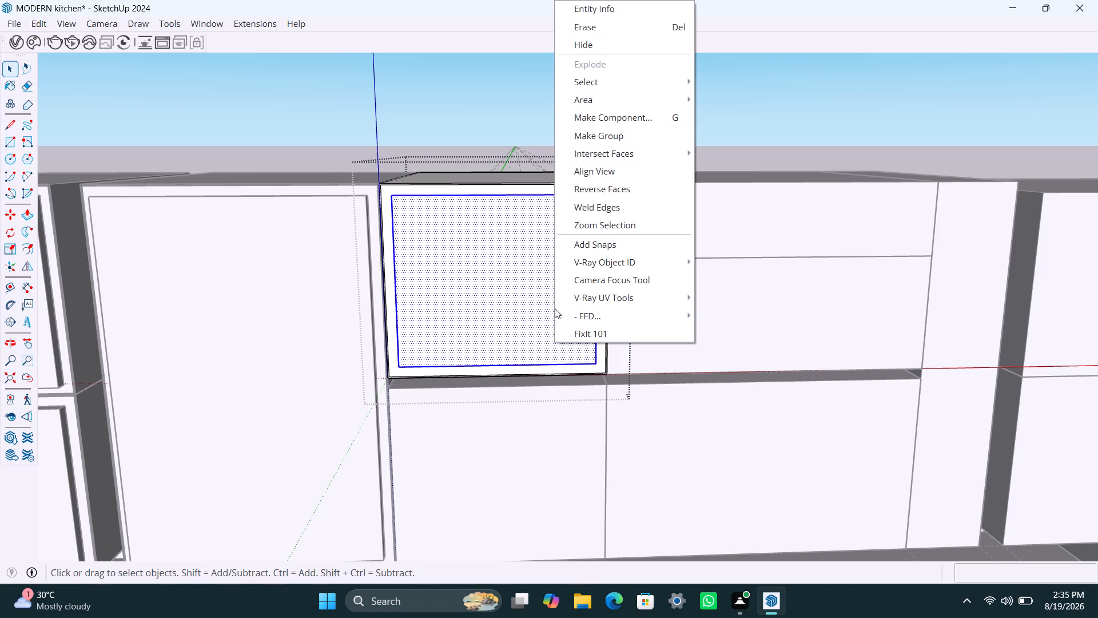
pyautogui.click(631, 142)
# Inside the new group, extrude the upper cabinet's front panel face by 18 mm.
pyautogui.tripleClick(555, 272)
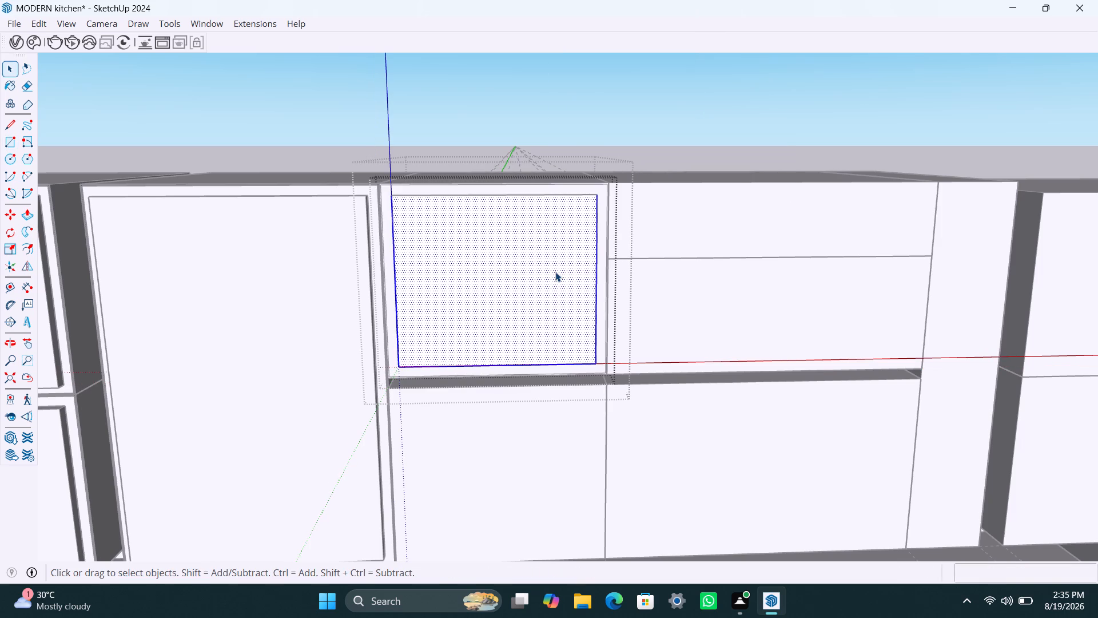
pyautogui.press('p')
pyautogui.click(555, 272)
pyautogui.press('1')
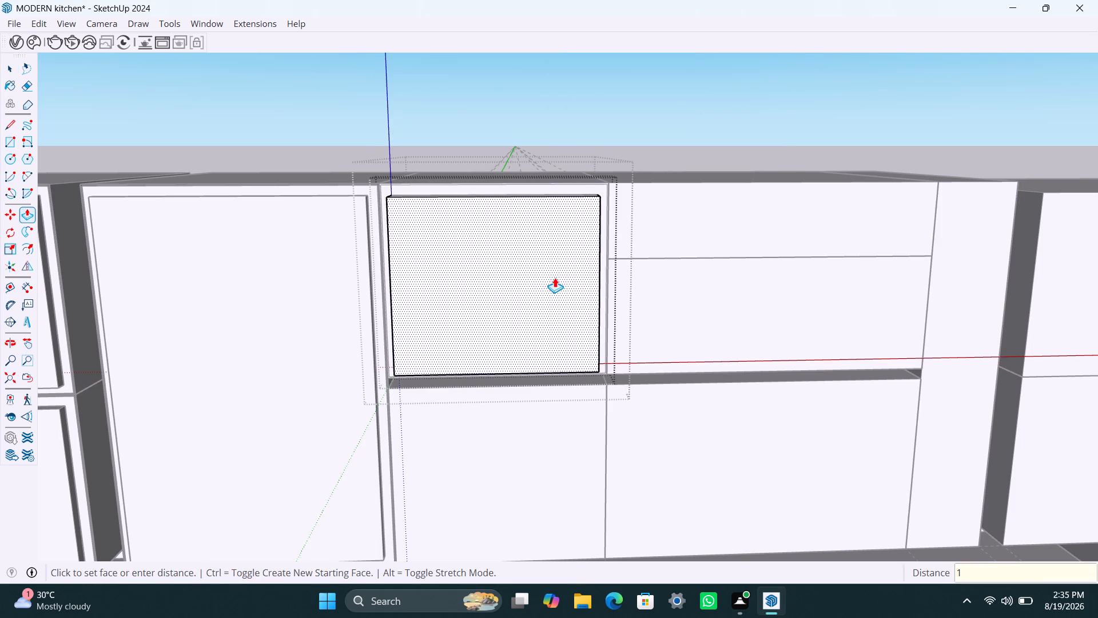
pyautogui.write('8m')
pyautogui.press('m')
pyautogui.press('Return')
pyautogui.press('space')
pyautogui.click(652, 94)
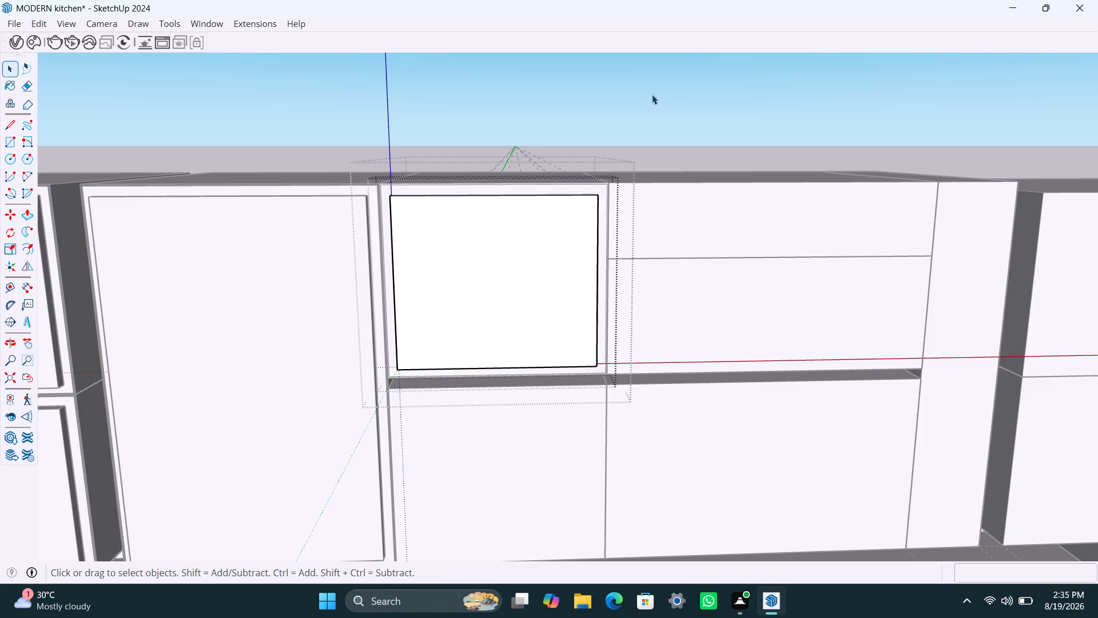
# Delete the thin outer border face around the front of the upper cabinet beside the full-height one.
pyautogui.scroll(17, 474, 337)
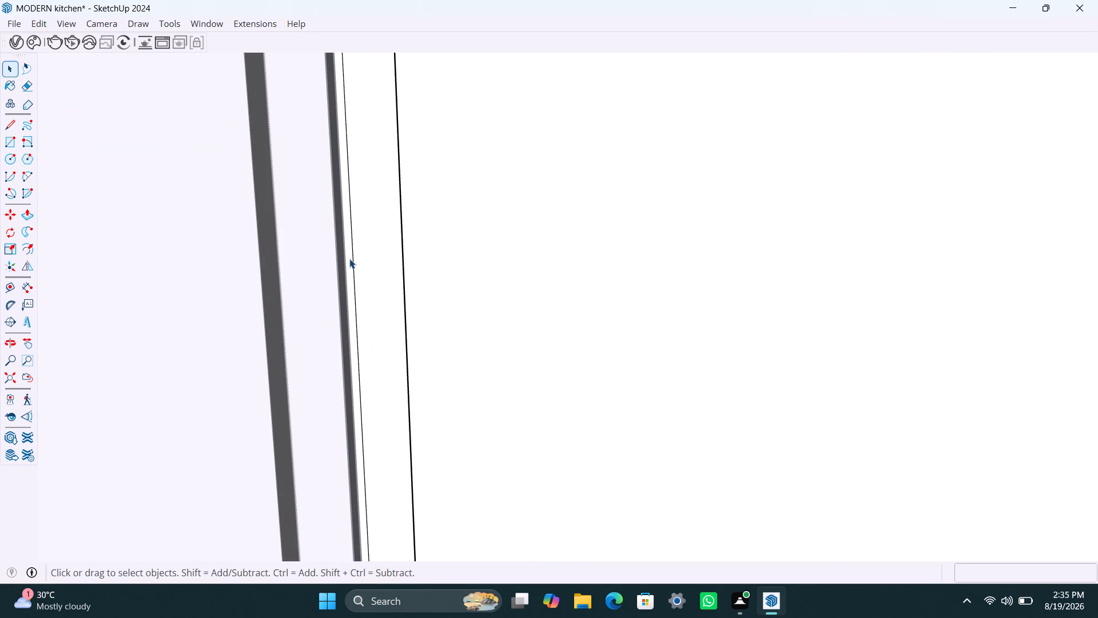
pyautogui.click(349, 259)
pyautogui.press('Delete')
pyautogui.scroll(-2, 350, 282)
pyautogui.scroll(1, 352, 301)
pyautogui.scroll(-9, 352, 303)
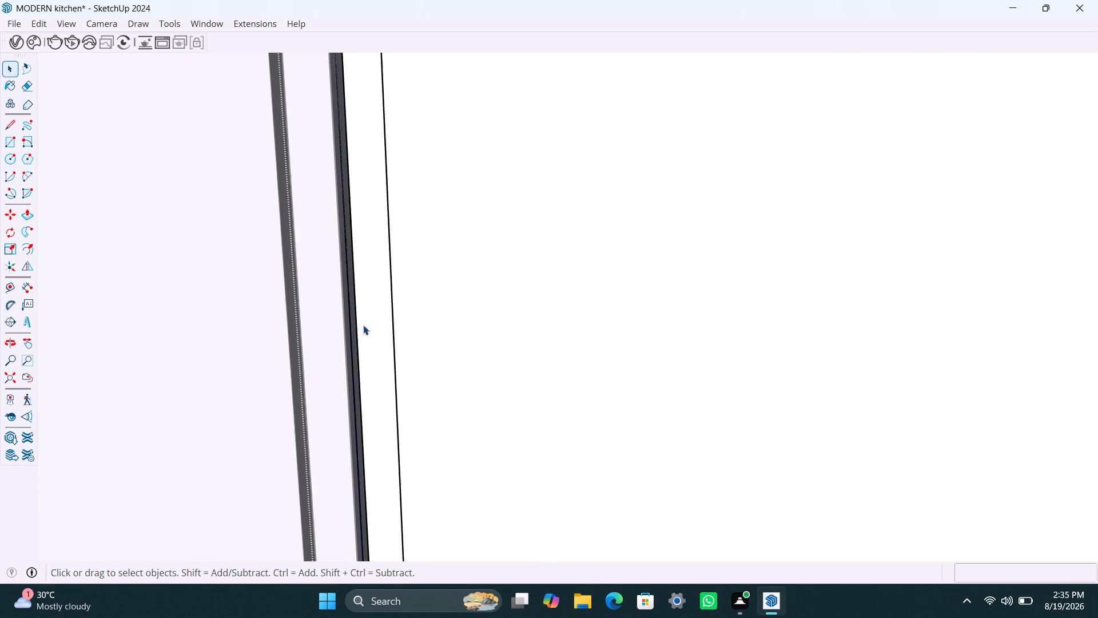
pyautogui.scroll(-14, 363, 325)
pyautogui.click(258, 140)
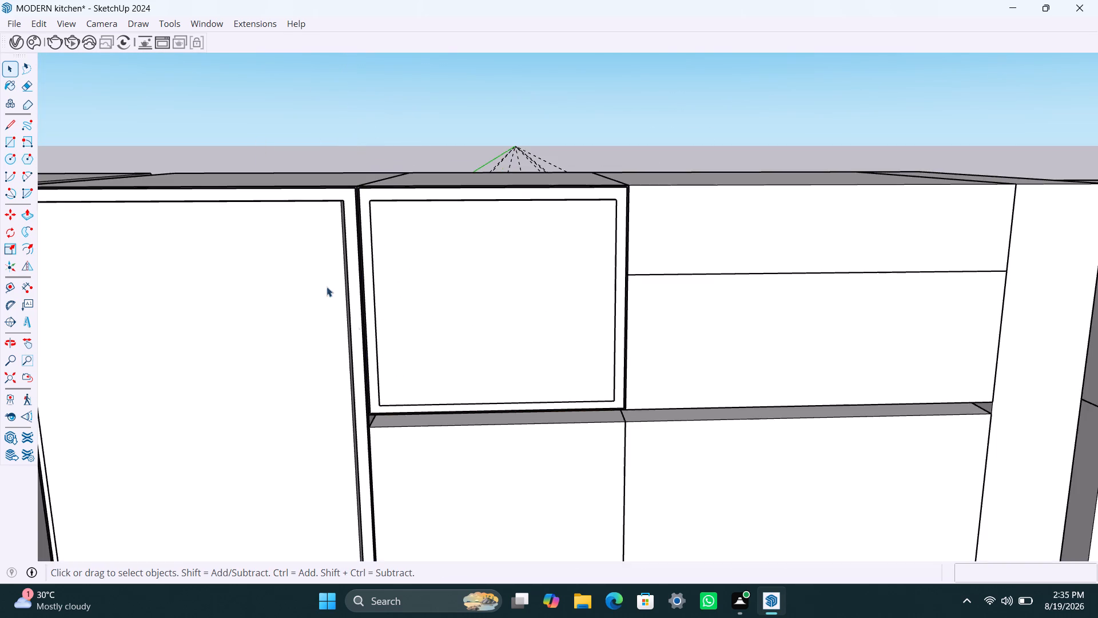
# In the box group directly below that upper cabinet, offset the front face inward by 2.5 mm, and the inner face by another 18 mm.
pyautogui.scroll(-6, 456, 412)
pyautogui.scroll(-1, 459, 462)
pyautogui.moveTo(459, 457); pyautogui.dragTo(417, 397, button='middle')
pyautogui.scroll(2, 436, 429)
pyautogui.click(436, 429)
pyautogui.tripleClick(436, 430)
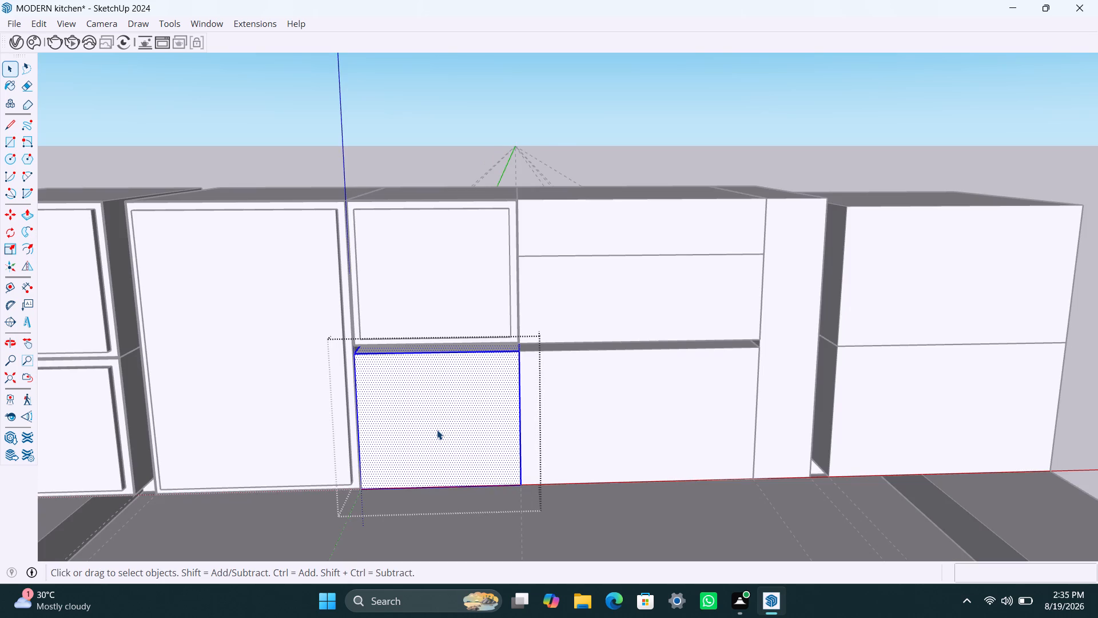
pyautogui.press('f')
pyautogui.click(413, 420)
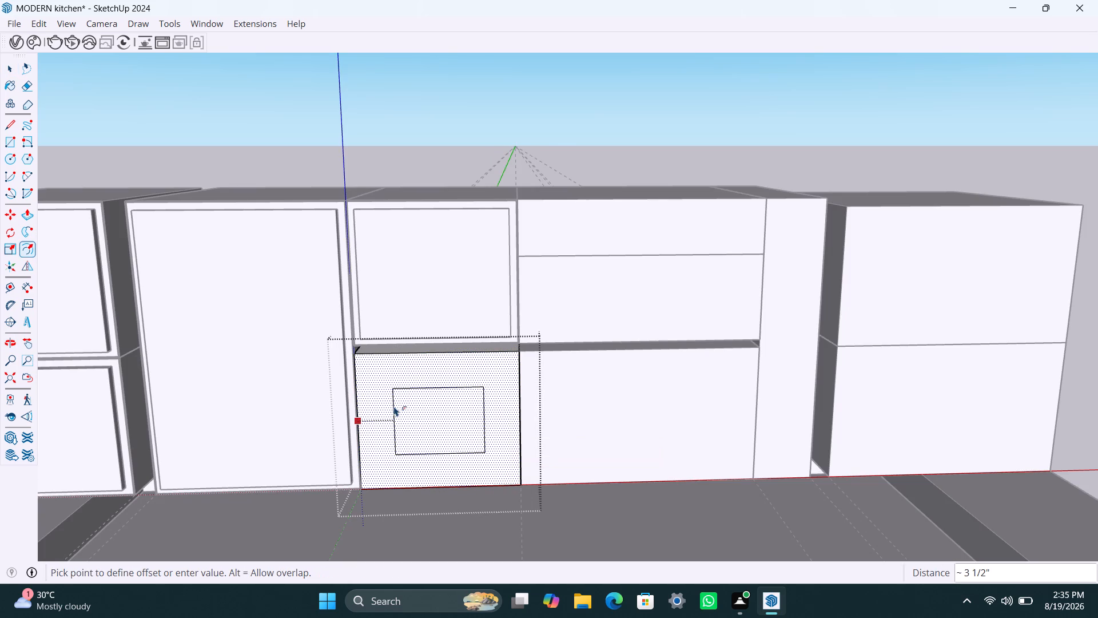
pyautogui.write('2.5mm')
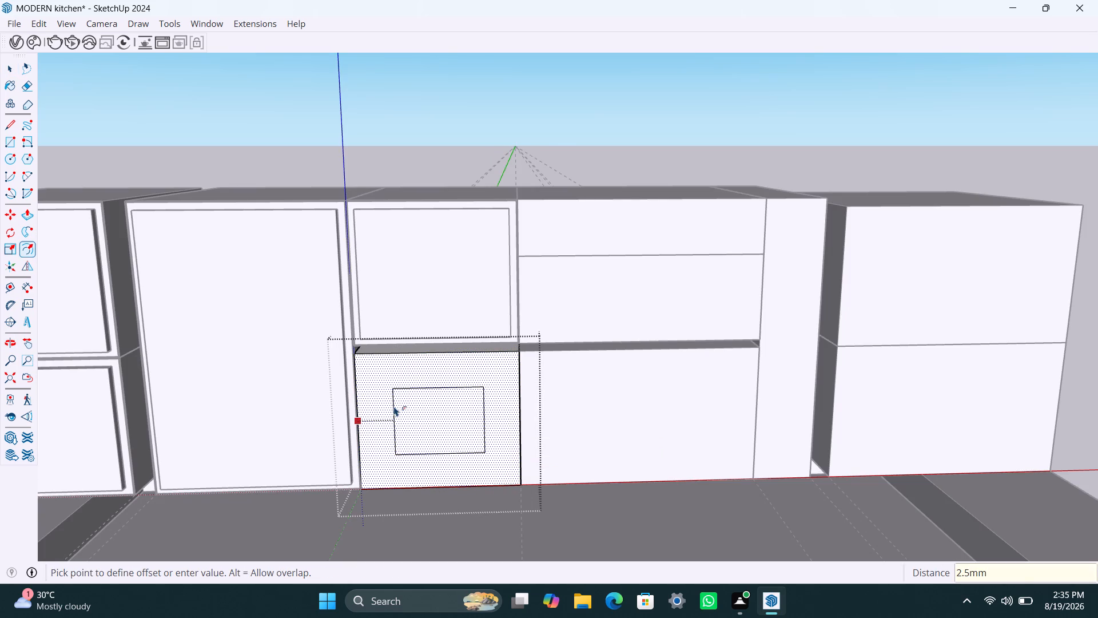
pyautogui.press('Return')
pyautogui.click(395, 405)
pyautogui.write('18mm')
pyautogui.press('Return')
pyautogui.press('space')
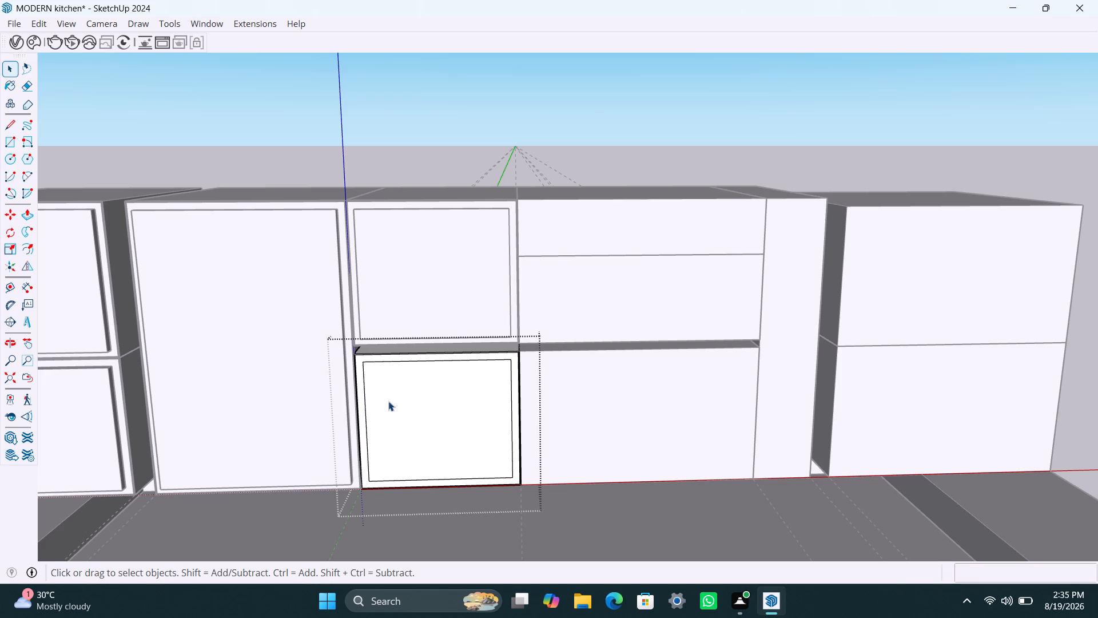
# Push the lower box's inner front face 560 mm inward to hollow out the cabinet.
pyautogui.click(388, 401)
pyautogui.press('p')
pyautogui.click(389, 401)
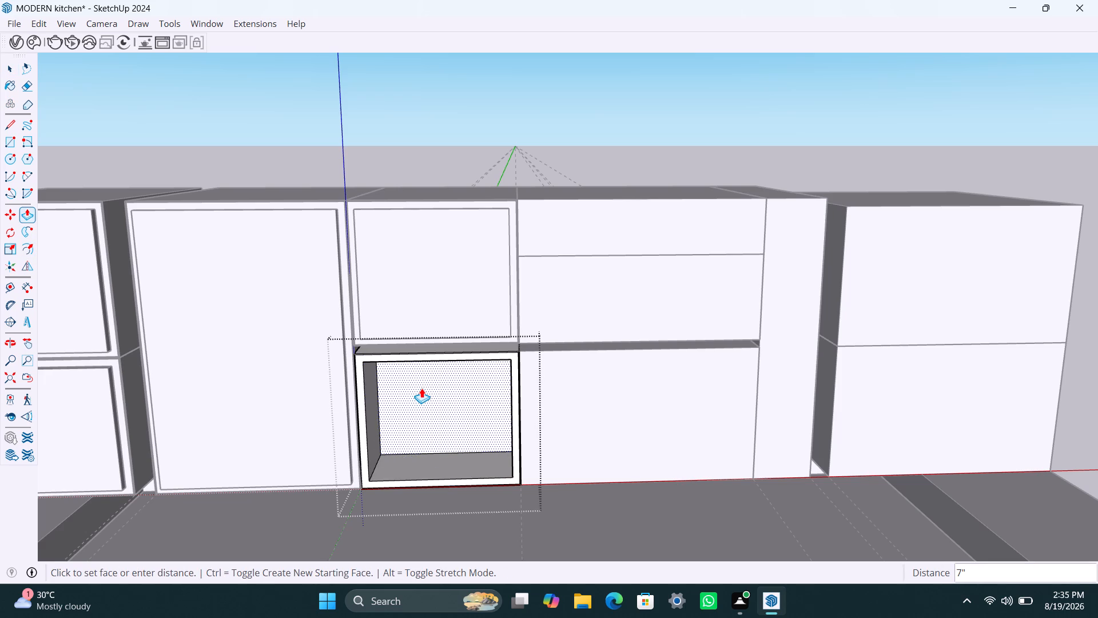
pyautogui.write('560mm')
pyautogui.press('Return')
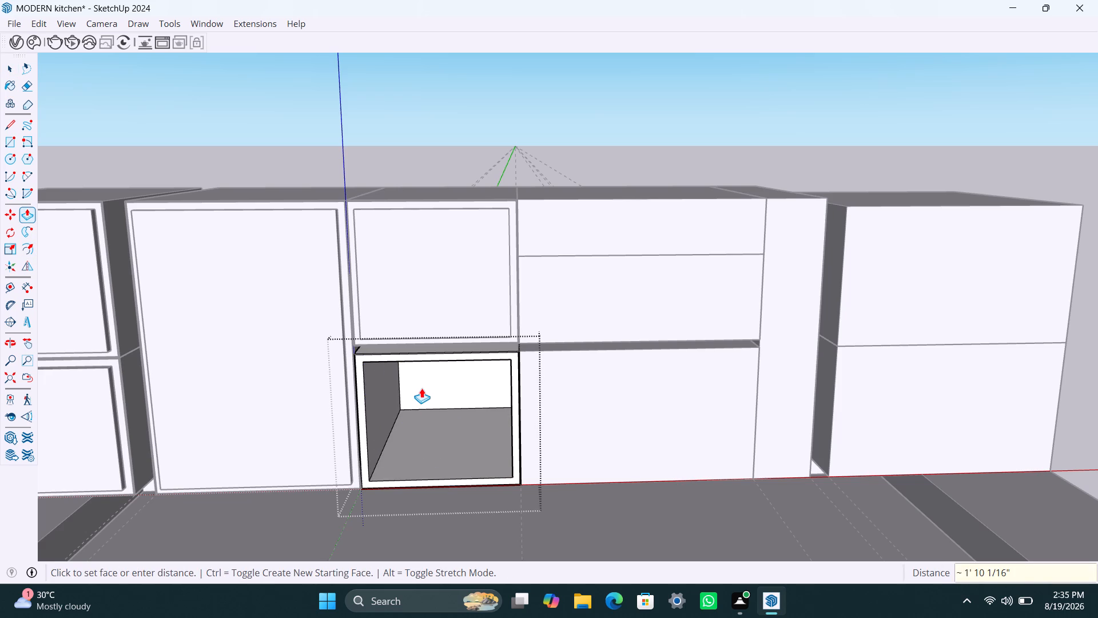
pyautogui.press('space')
# Delete the thin outer border face around the lower open cabinet's front and leave its group.
pyautogui.scroll(17, 352, 400)
pyautogui.moveTo(360, 356); pyautogui.dragTo(369, 340)
pyautogui.scroll(5, 354, 351)
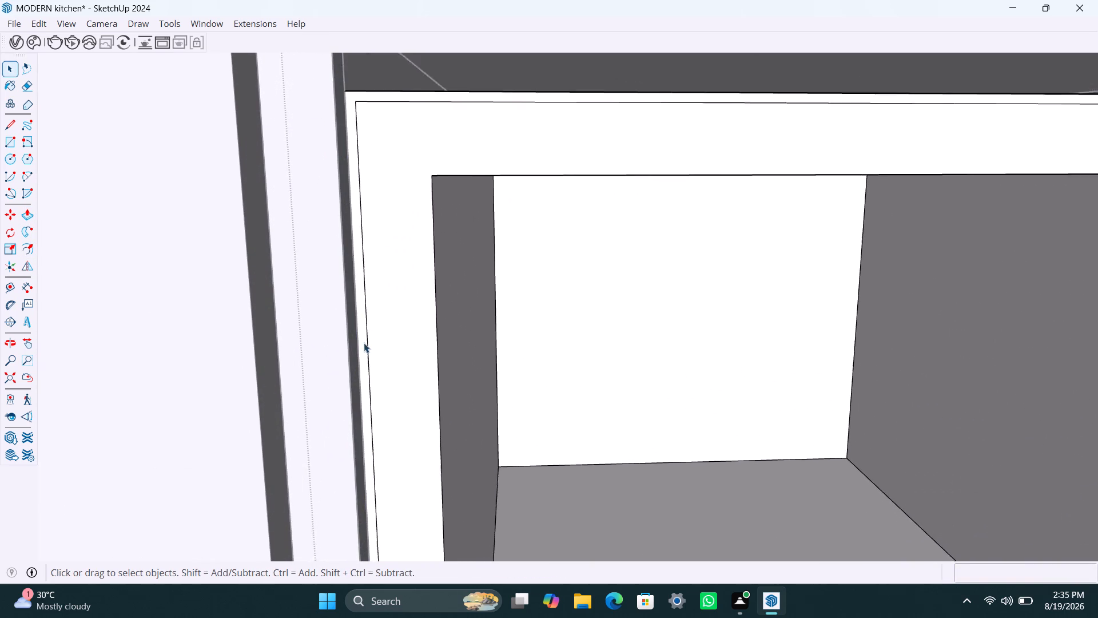
pyautogui.click(364, 339)
pyautogui.press('Delete')
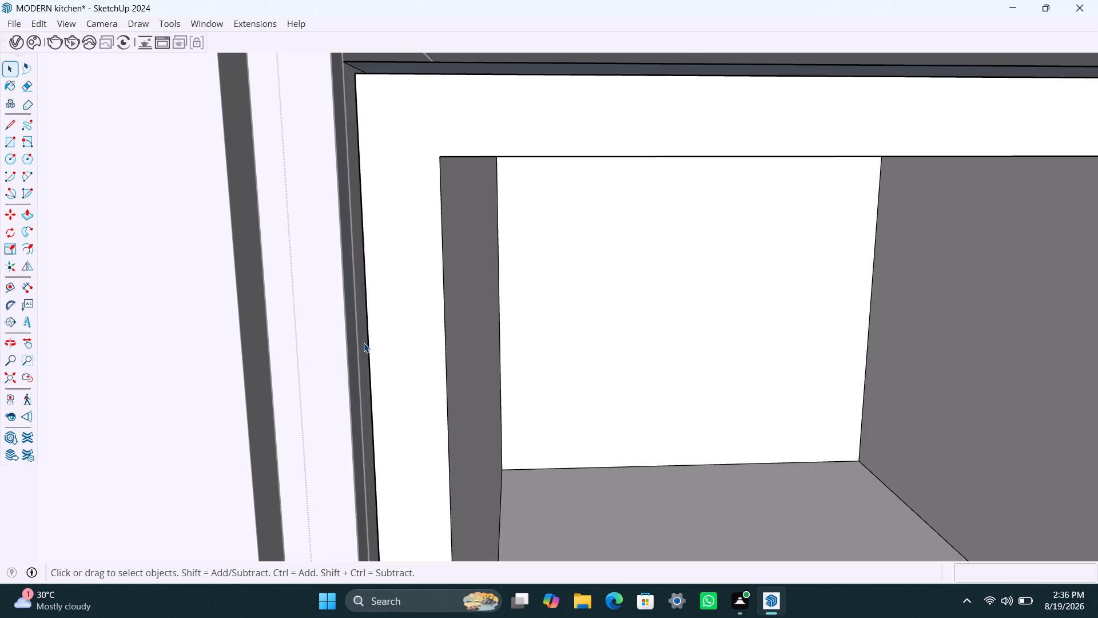
pyautogui.scroll(-11, 380, 401)
pyautogui.scroll(1, 380, 409)
pyautogui.scroll(-16, 380, 409)
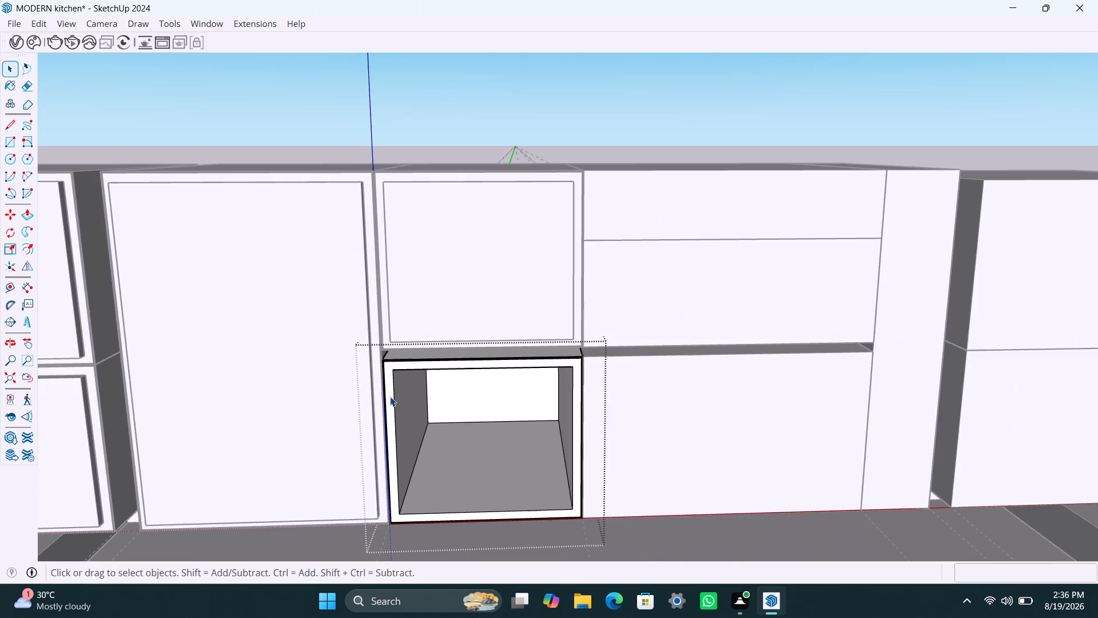
pyautogui.keyDown('shift'); pyautogui.moveTo(392, 396); pyautogui.dragTo(339, 391, button='middle'); pyautogui.keyUp('shift')
pyautogui.press('space')
pyautogui.click(587, 129)
# In the wide, shallow top drawer box's group, offset the front face inward by 2.5 mm, and the inner face by another 18 mm.
pyautogui.scroll(-2, 589, 263)
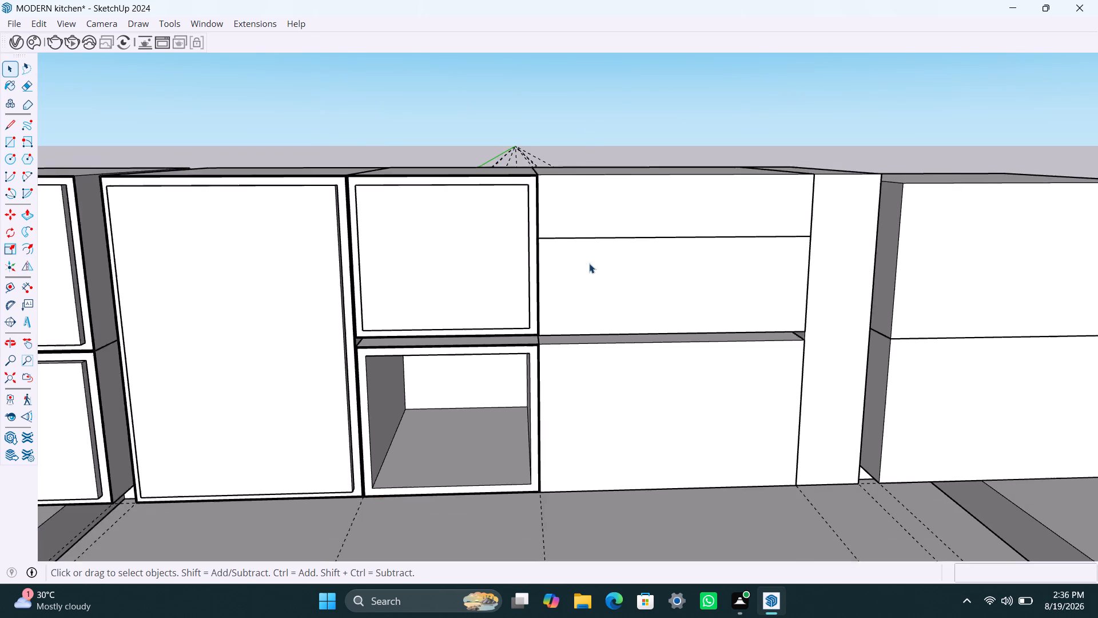
pyautogui.moveTo(582, 270); pyautogui.dragTo(470, 282, button='middle')
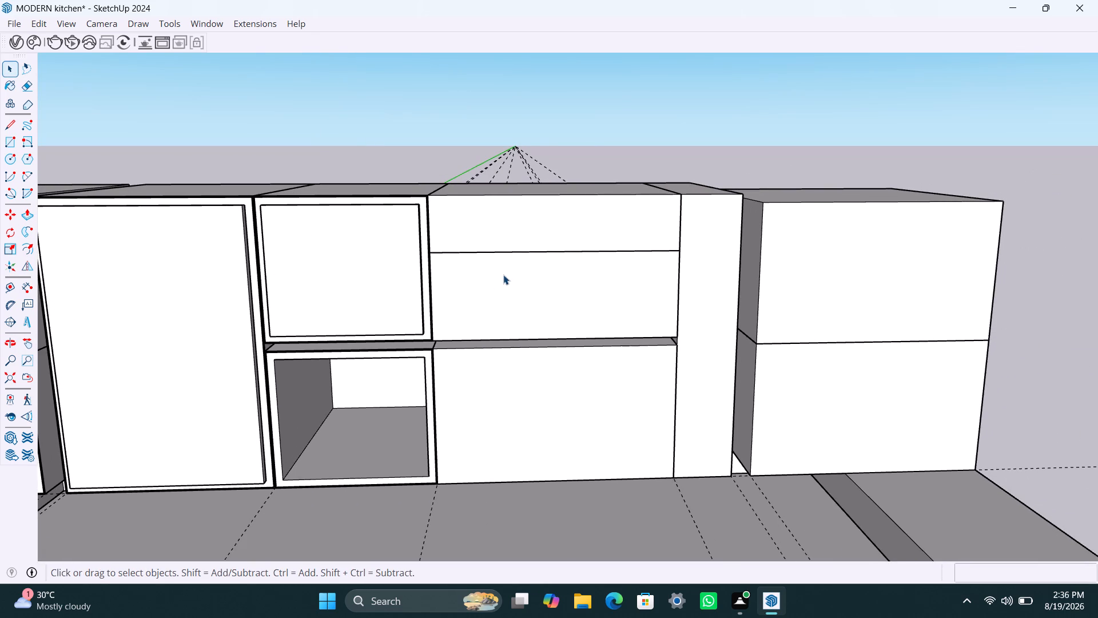
pyautogui.tripleClick(523, 219)
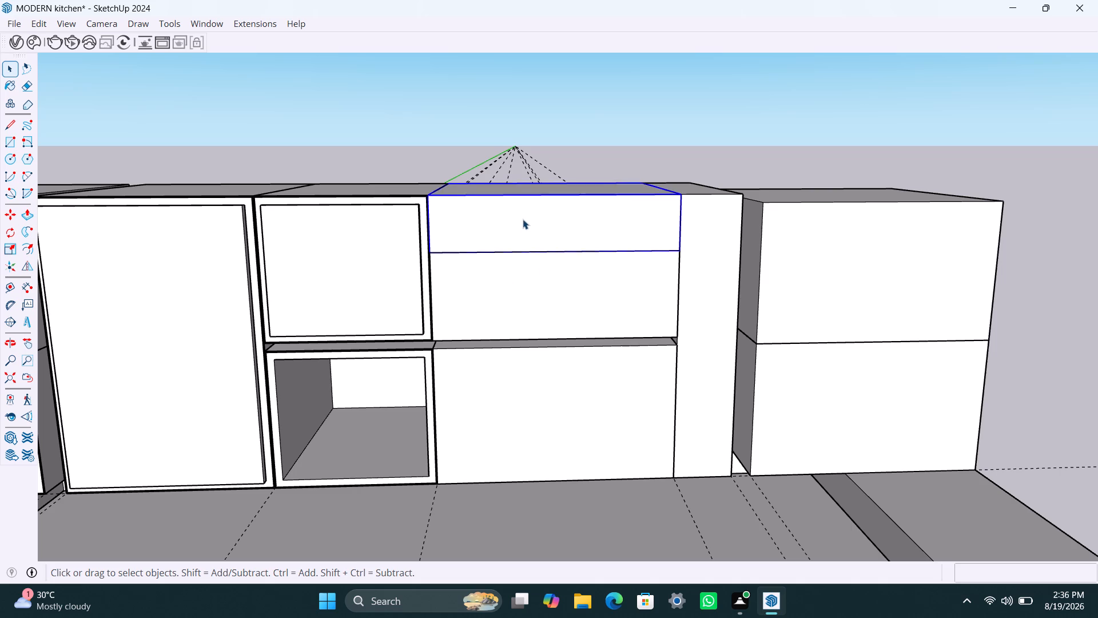
pyautogui.click(523, 219)
pyautogui.press('f')
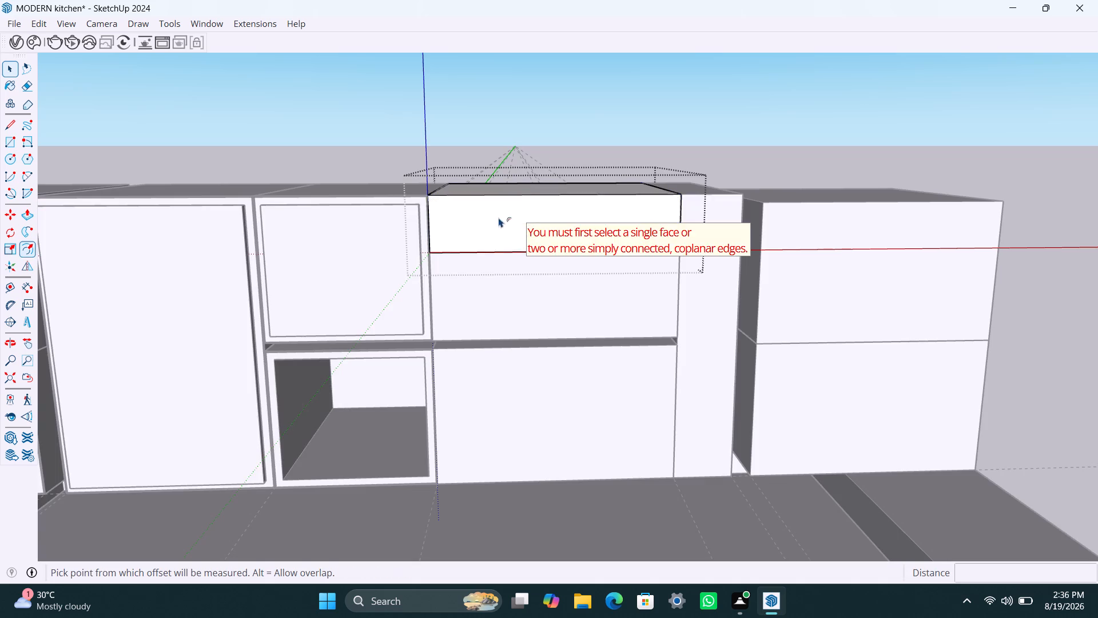
pyautogui.click(474, 228)
pyautogui.write('2.5mm')
pyautogui.press('Return')
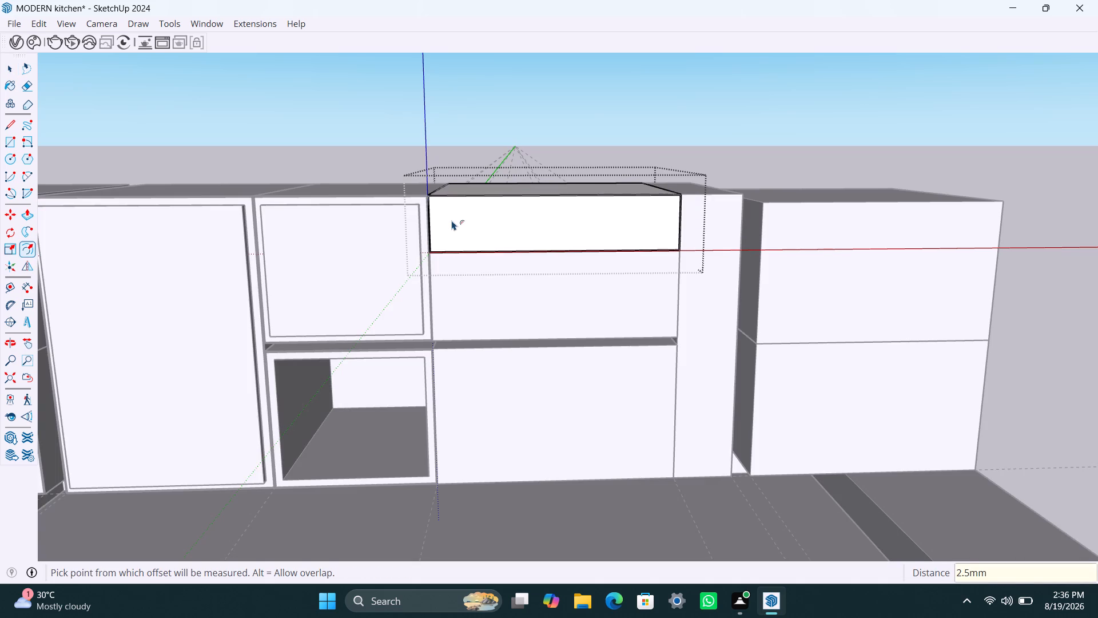
pyautogui.click(456, 227)
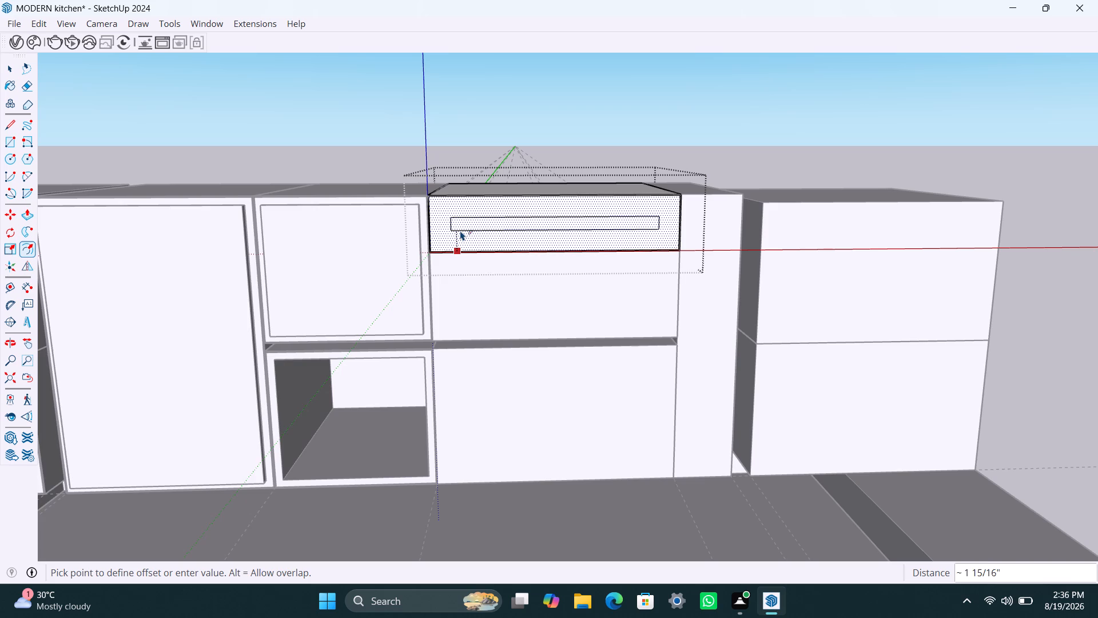
pyautogui.write('18mm')
pyautogui.press('Return')
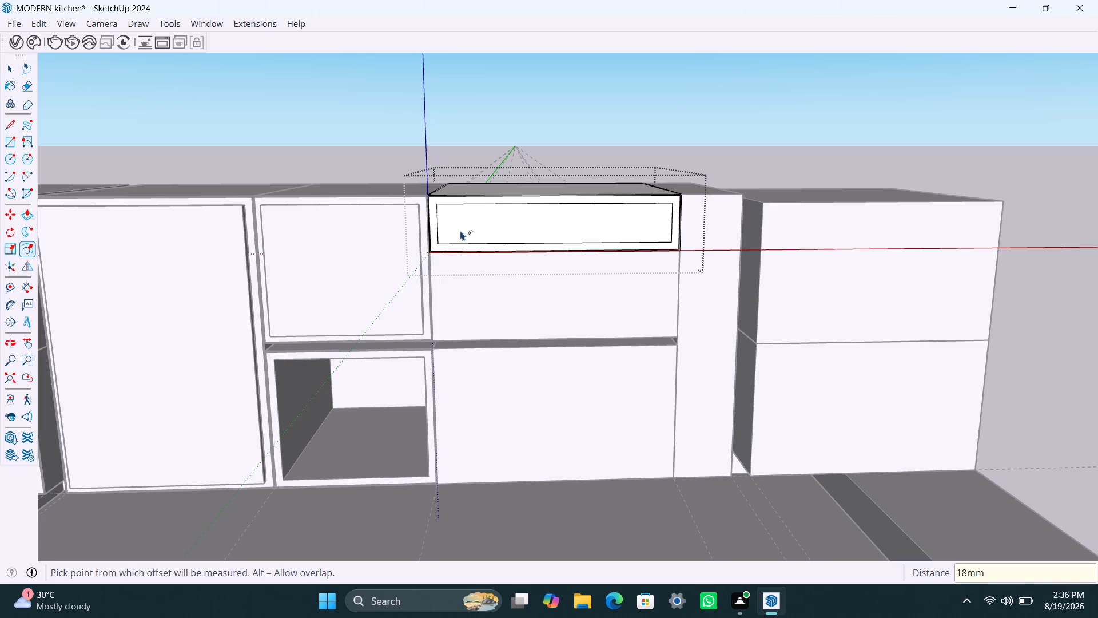
# Delete the thin outer border face around the wide top drawer box's front.
pyautogui.press('space')
pyautogui.scroll(14, 433, 228)
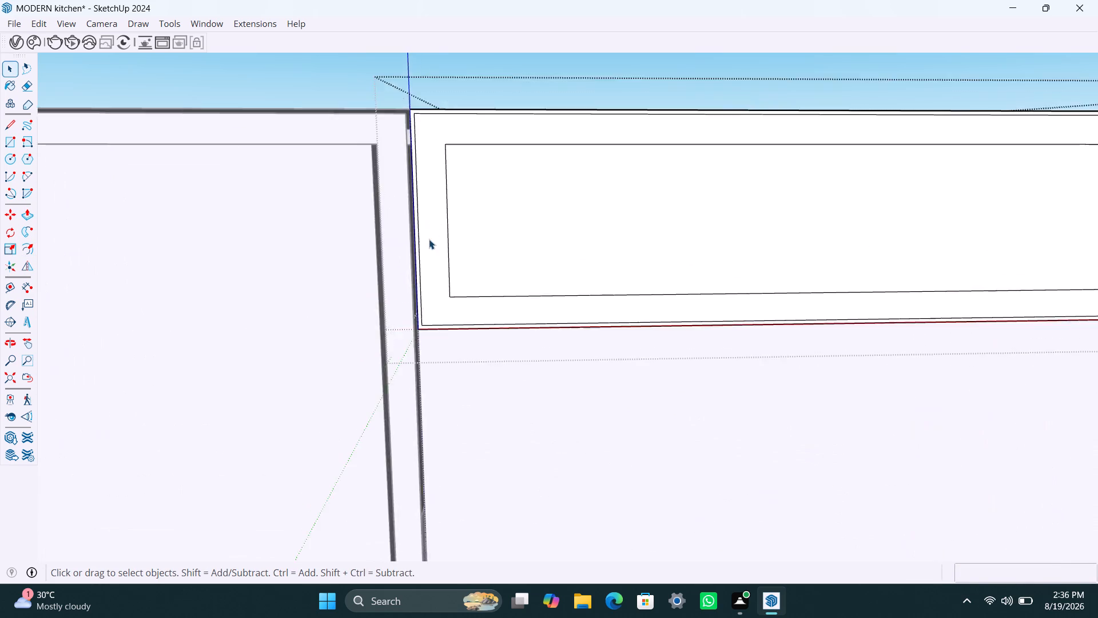
pyautogui.scroll(6, 429, 239)
pyautogui.click(405, 257)
pyautogui.press('Delete')
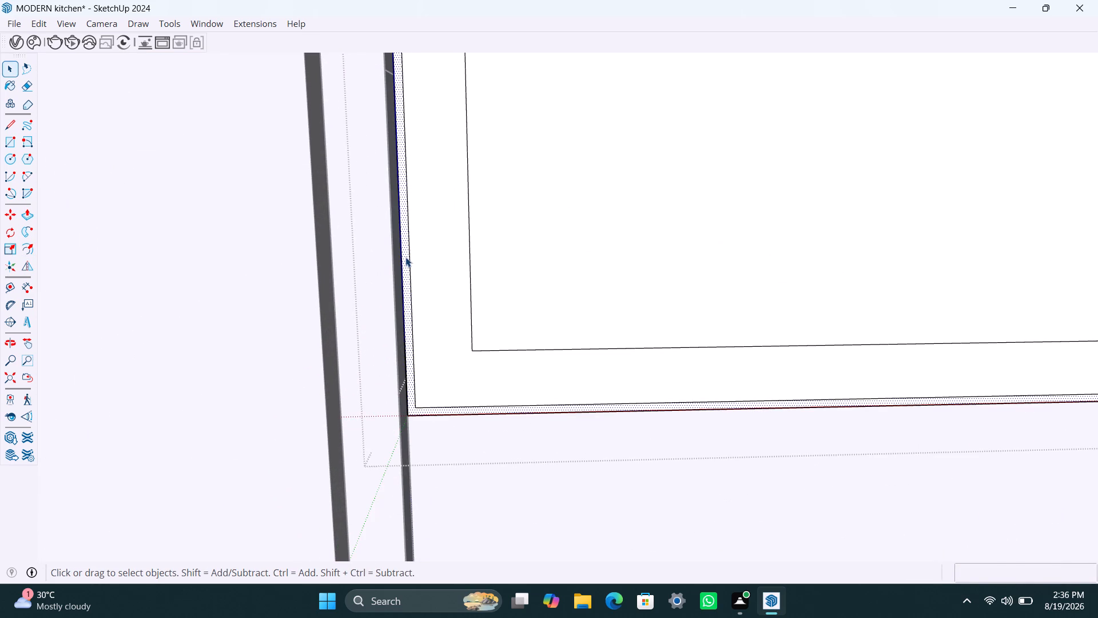
# Push the top drawer box's inner front face 560 mm inward to hollow it out.
pyautogui.click(518, 267)
pyautogui.scroll(-11, 534, 286)
pyautogui.press('p')
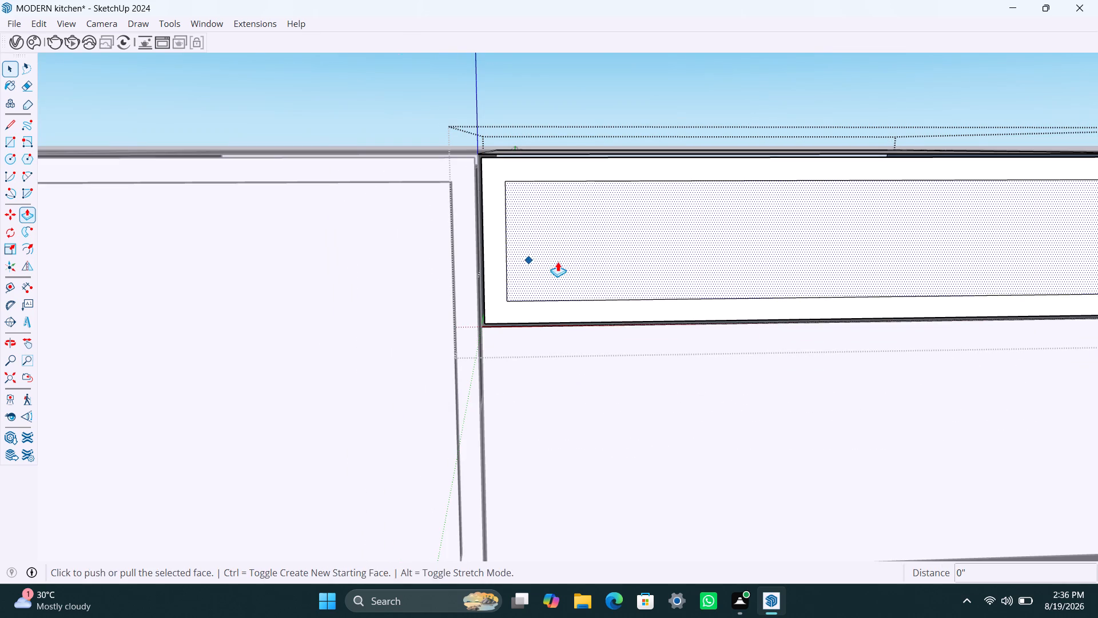
pyautogui.click(584, 255)
pyautogui.write('560mm')
pyautogui.press('Return')
pyautogui.press('space')
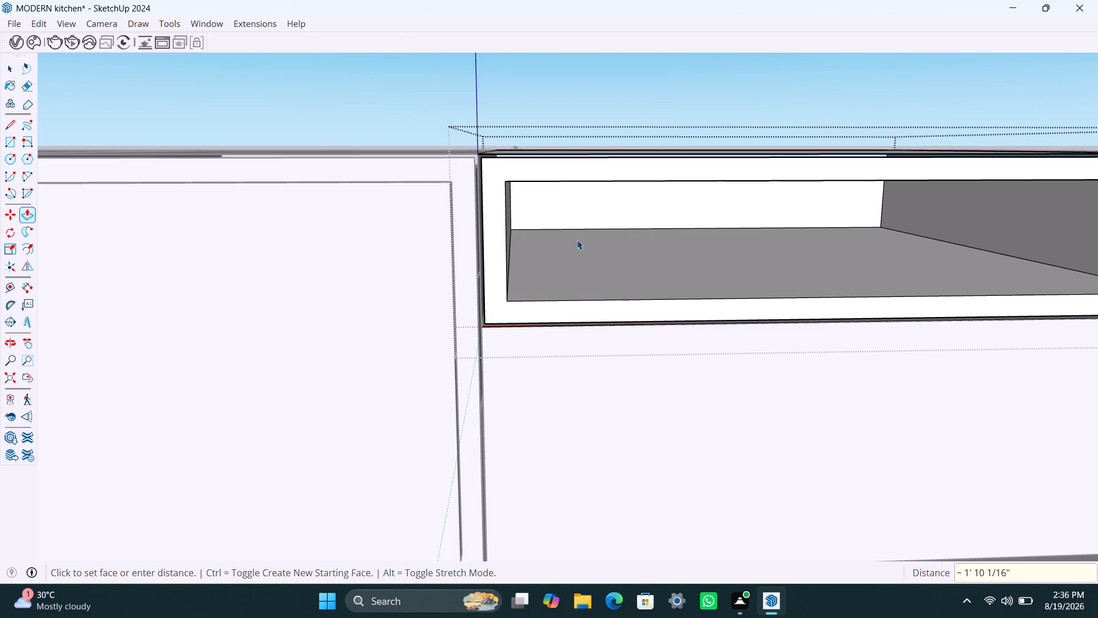
# Draw a rectangle across the top drawer box's front opening and make its face and edges a group.
pyautogui.scroll(-7, 556, 291)
pyautogui.keyDown('shift'); pyautogui.moveTo(556, 291); pyautogui.dragTo(500, 304, button='middle'); pyautogui.keyUp('shift')
pyautogui.press('r')
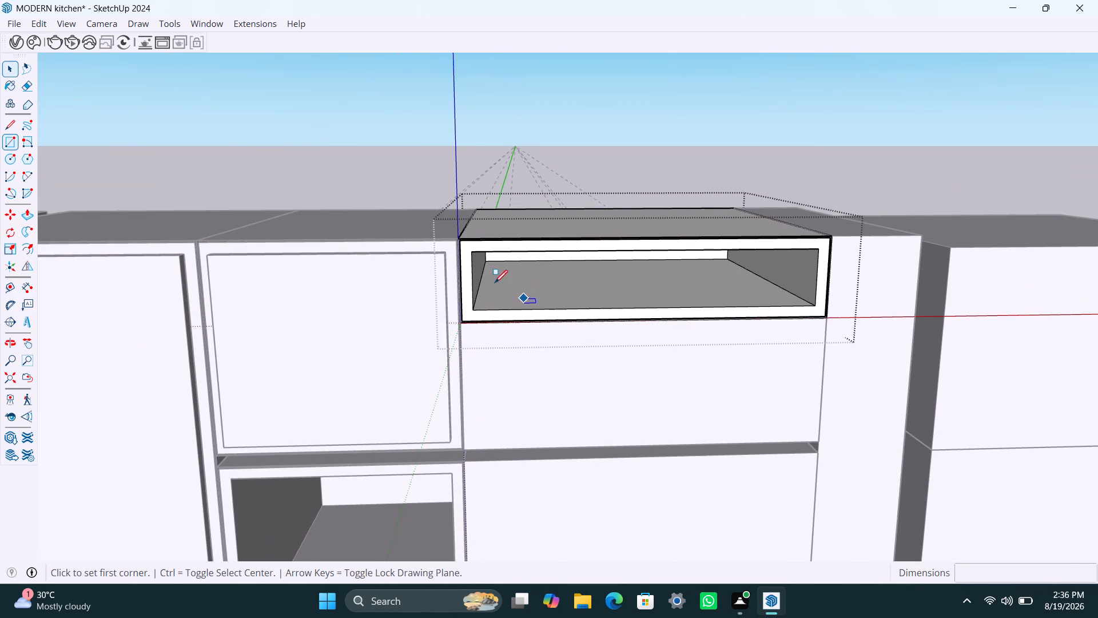
pyautogui.click(475, 252)
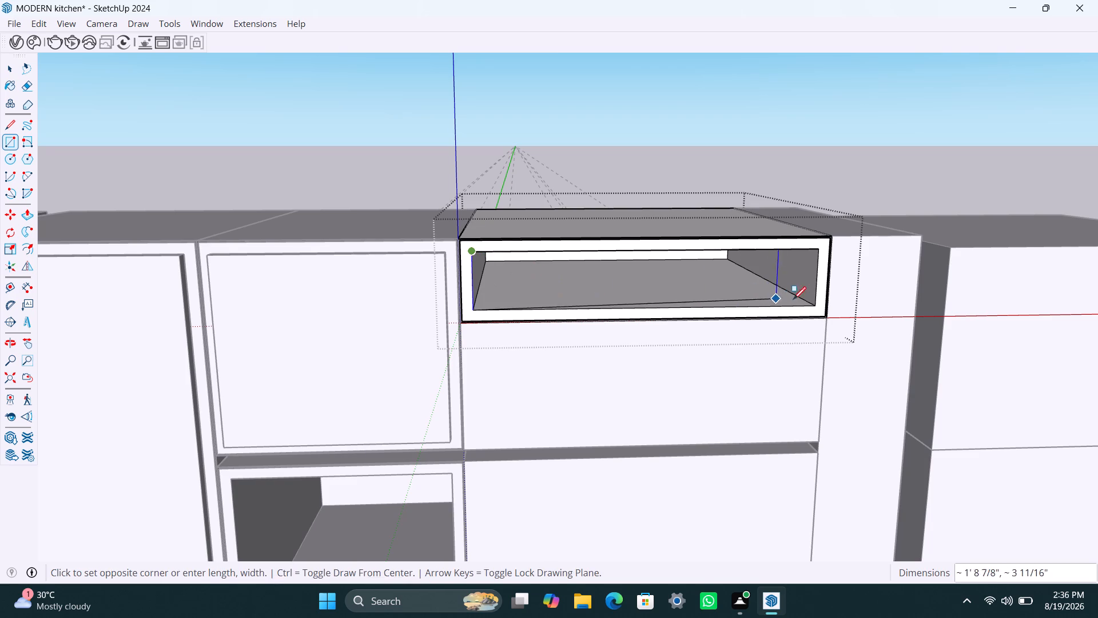
pyautogui.click(813, 305)
pyautogui.press('space')
pyautogui.doubleClick(699, 285)
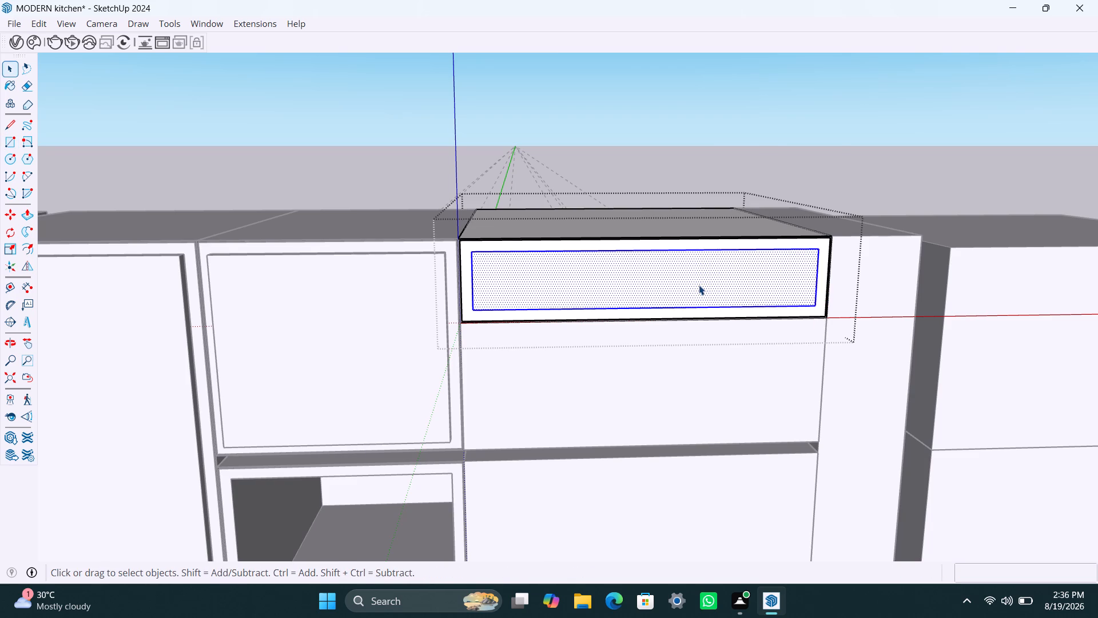
pyautogui.rightClick(699, 285)
pyautogui.click(765, 142)
# Extrude the top drawer's grouped front face outward by 18 mm and leave the panel and box groups.
pyautogui.tripleClick(683, 268)
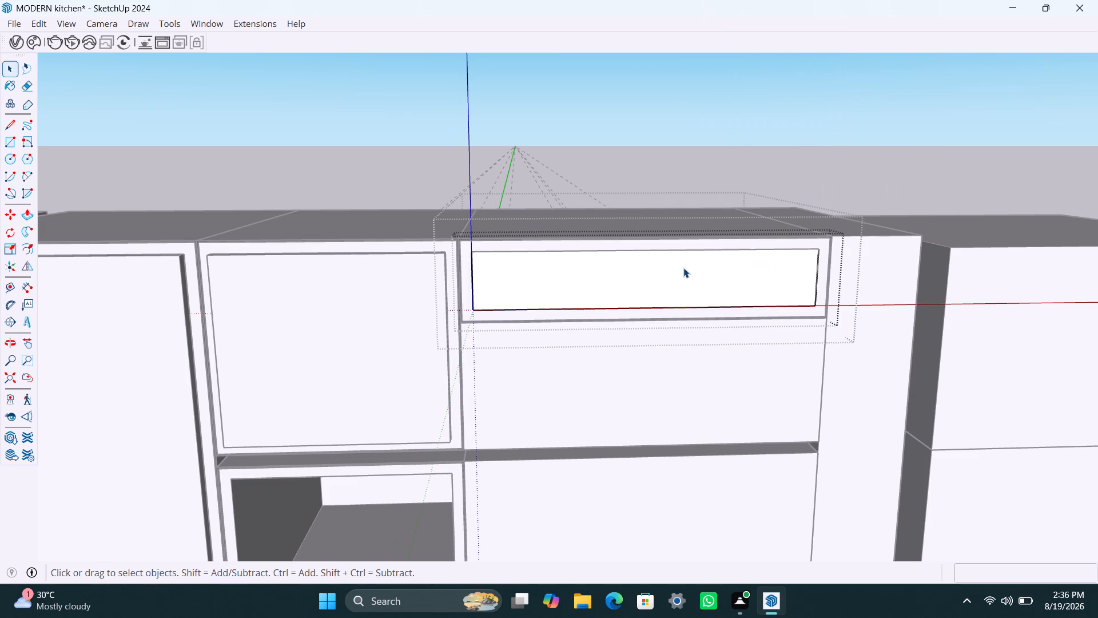
pyautogui.press('p')
pyautogui.click(683, 268)
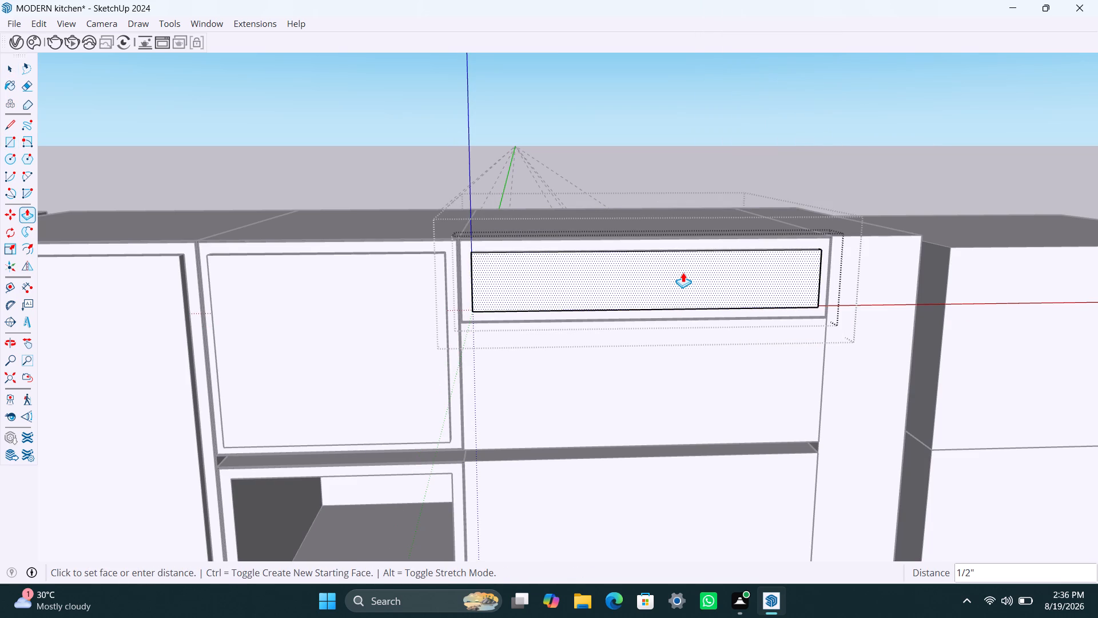
pyautogui.write('18mm')
pyautogui.press('Return')
pyautogui.press('space')
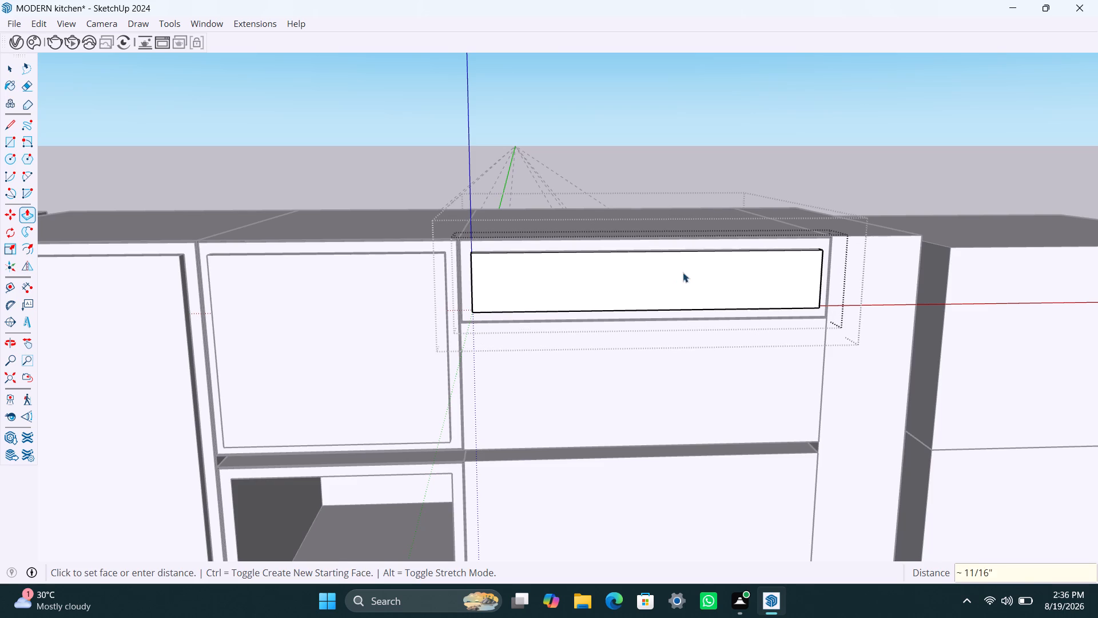
pyautogui.click(682, 149)
pyautogui.scroll(-7, 658, 224)
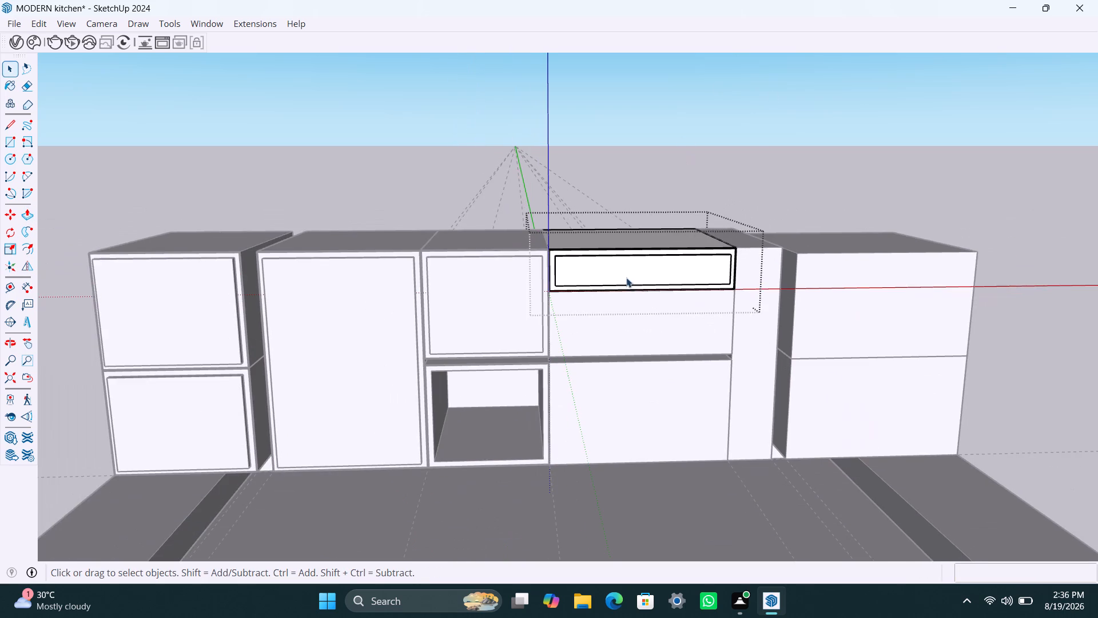
pyautogui.keyDown('shift'); pyautogui.moveTo(621, 284); pyautogui.dragTo(572, 257, button='middle'); pyautogui.keyUp('shift')
pyautogui.click(755, 142)
# In the wide box group directly below the top drawer, offset the front face inward by 2.5 mm, and the inner face by another 18 mm.
pyautogui.scroll(1, 567, 307)
pyautogui.keyDown('shift'); pyautogui.moveTo(541, 304); pyautogui.dragTo(529, 302, button='middle'); pyautogui.keyUp('shift')
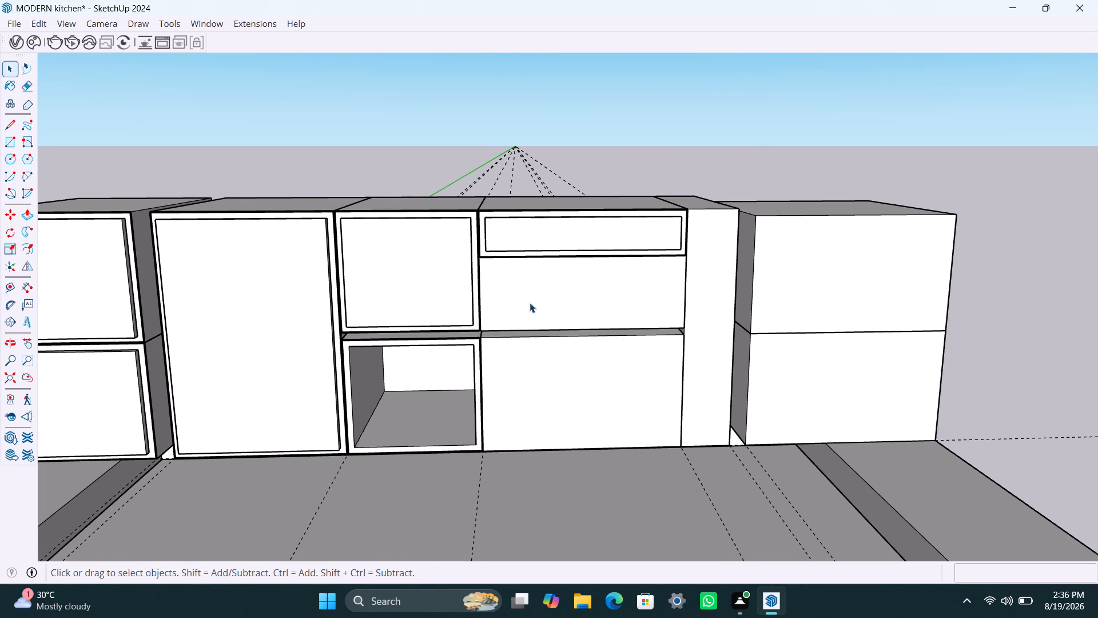
pyautogui.scroll(2, 511, 279)
pyautogui.click(517, 283)
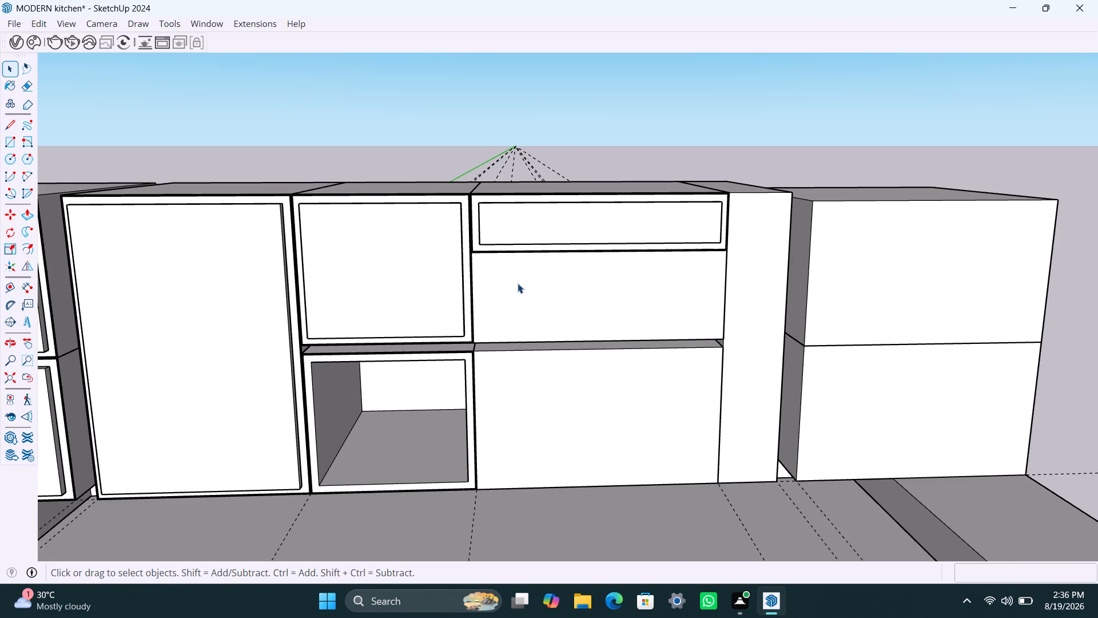
pyautogui.tripleClick(520, 286)
pyautogui.press('f')
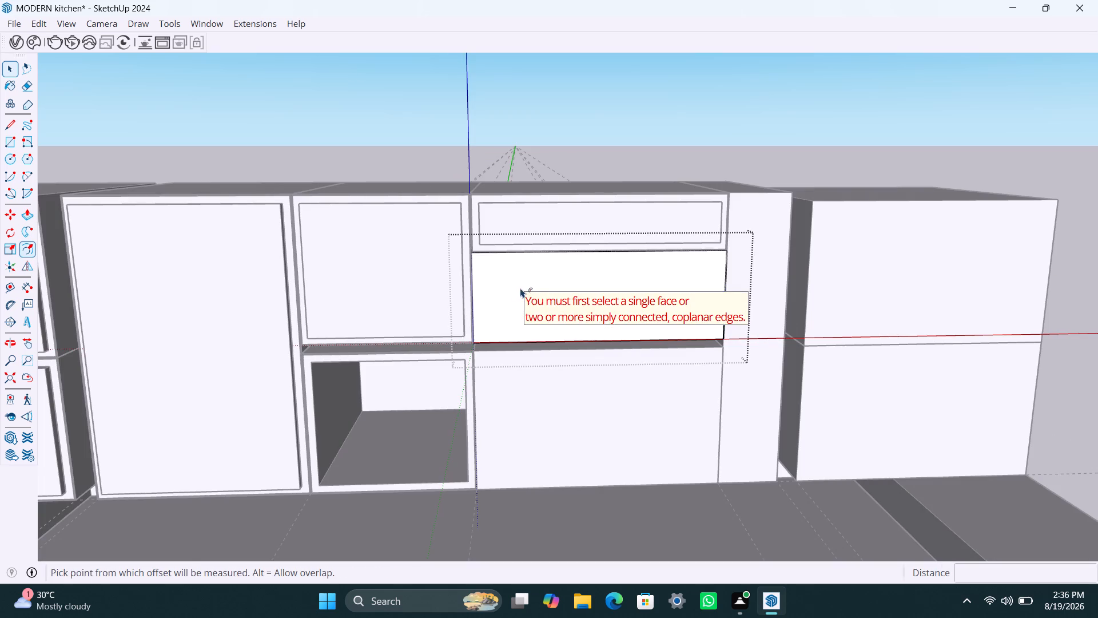
pyautogui.click(502, 287)
pyautogui.press('2')
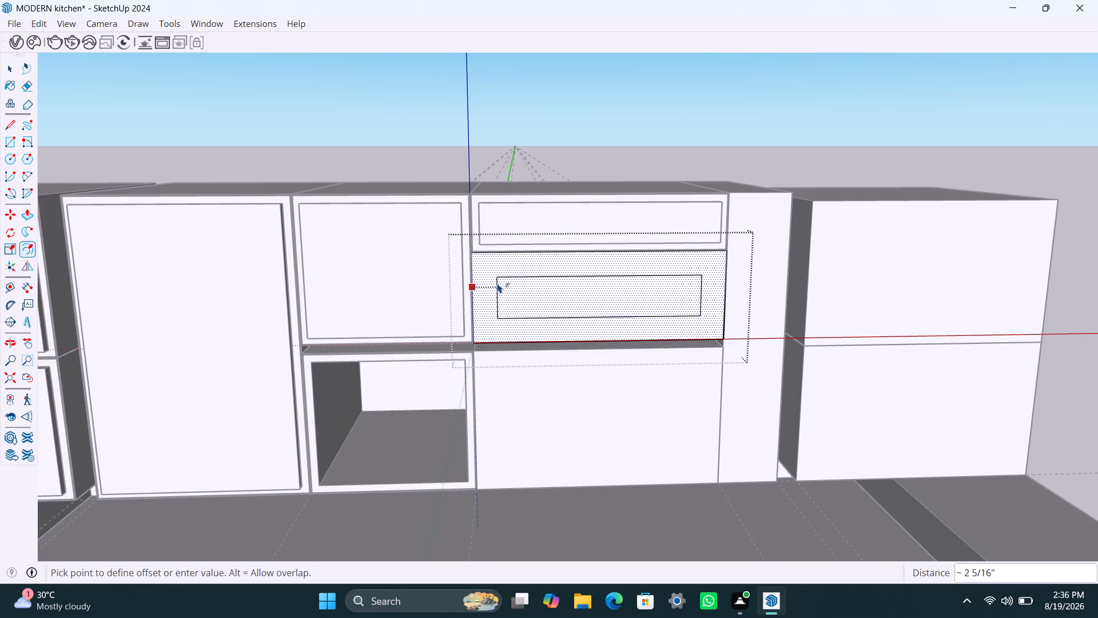
pyautogui.write('.5mm')
pyautogui.press('Return')
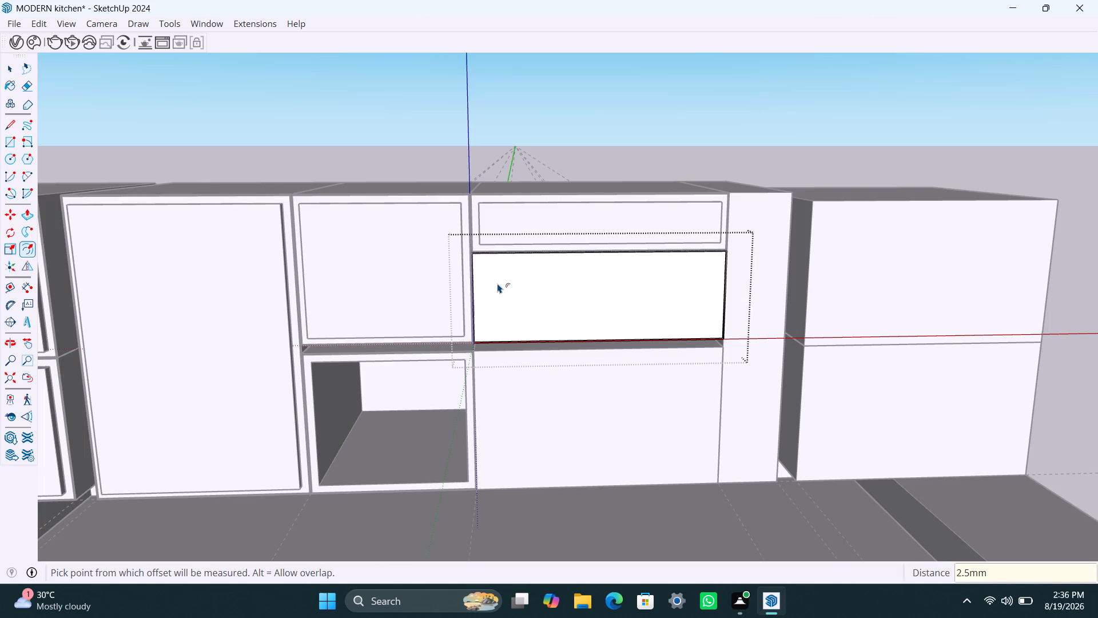
pyautogui.click(498, 283)
pyautogui.click(494, 280)
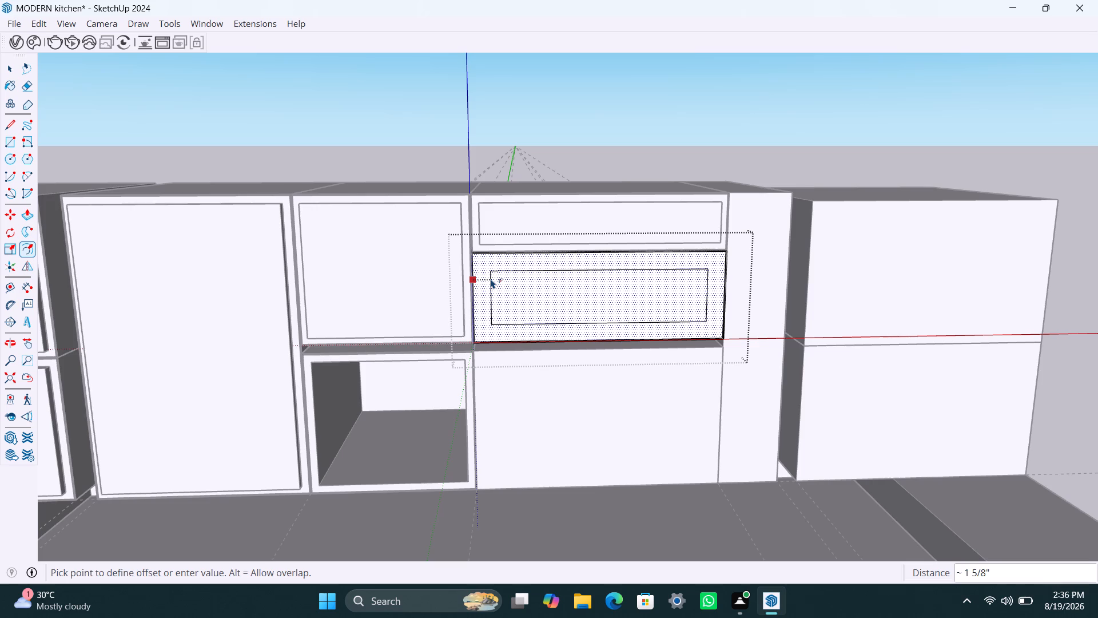
pyautogui.write('18mm')
pyautogui.press('Return')
pyautogui.press('space')
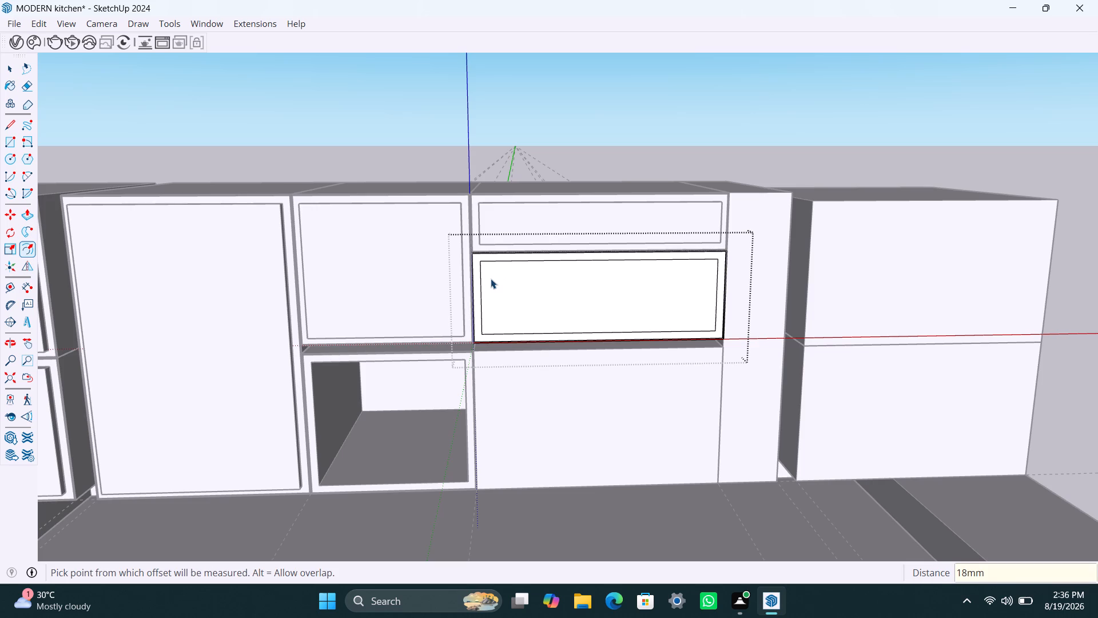
# Delete the middle drawer box's inner front face to open up the box.
pyautogui.click(547, 307)
pyautogui.press('Delete')
# Delete the thin outer border face around the middle drawer box's front.
pyautogui.scroll(3, 506, 250)
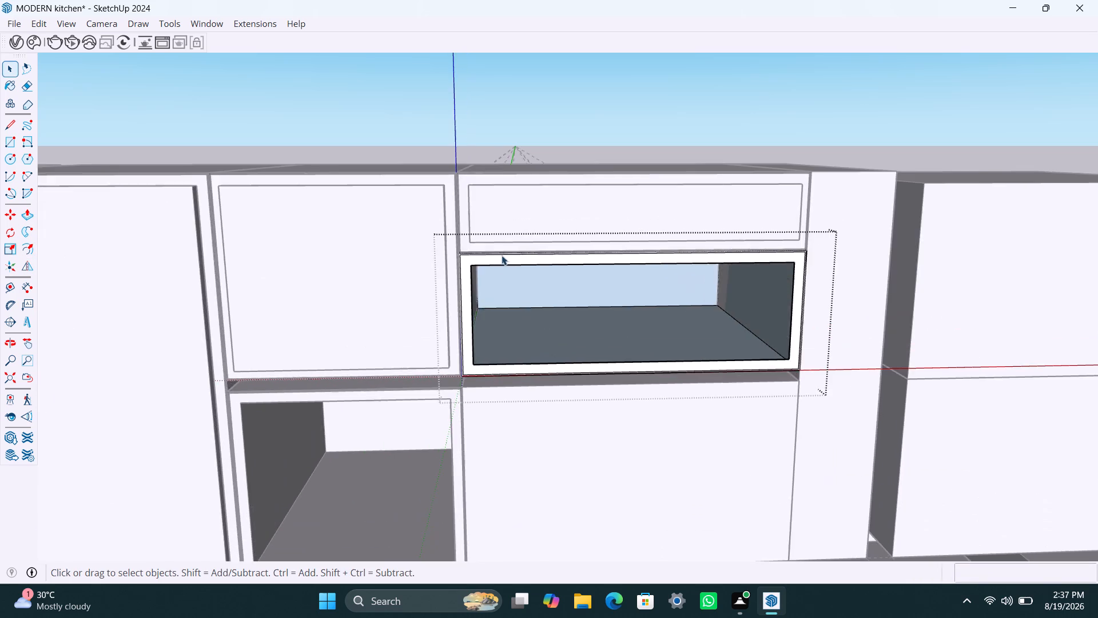
pyautogui.scroll(3, 502, 255)
pyautogui.scroll(11, 453, 255)
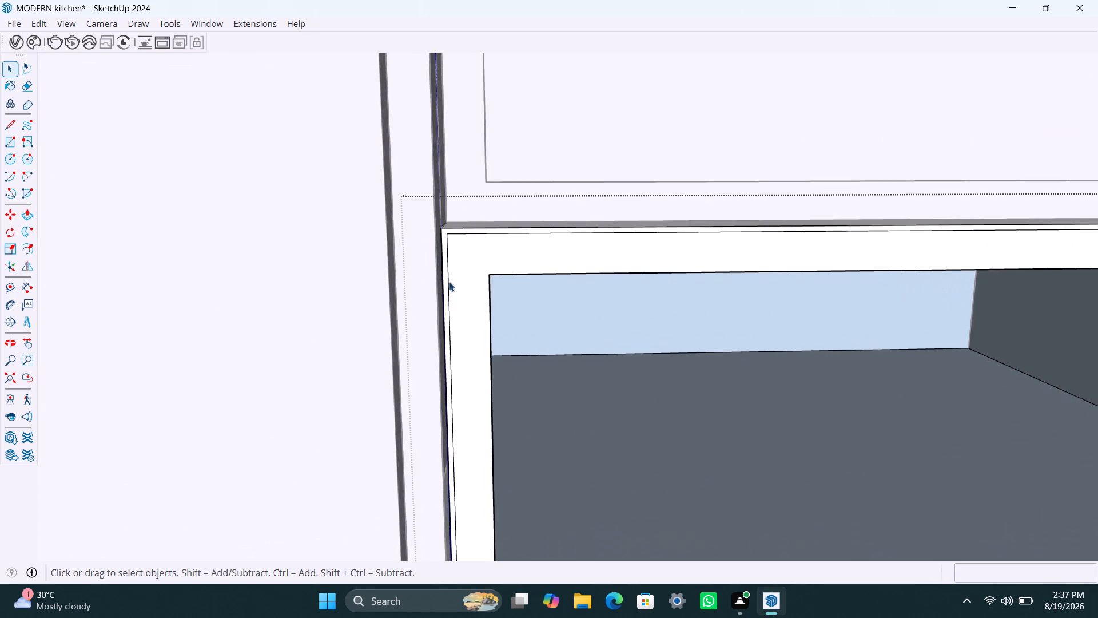
pyautogui.scroll(2, 449, 282)
pyautogui.click(444, 268)
pyautogui.press('Delete')
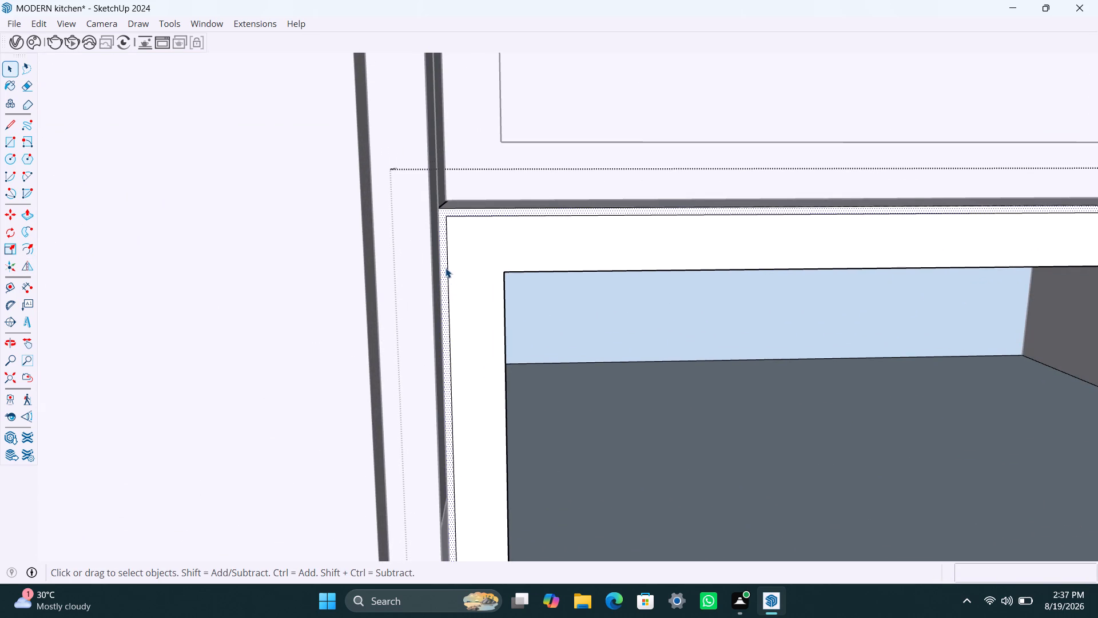
# Draw a rectangle across the middle drawer box's front opening and make its face and edges a group.
pyautogui.scroll(-15, 464, 310)
pyautogui.keyDown('shift'); pyautogui.moveTo(474, 341); pyautogui.dragTo(443, 338, button='middle'); pyautogui.keyUp('shift')
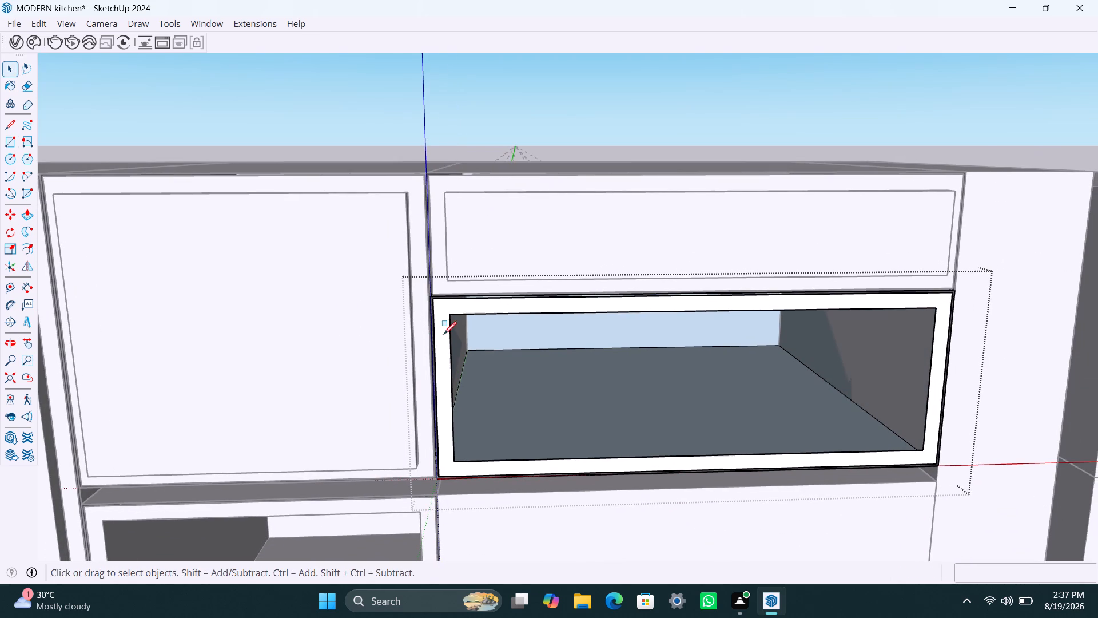
pyautogui.press('r')
pyautogui.click(452, 316)
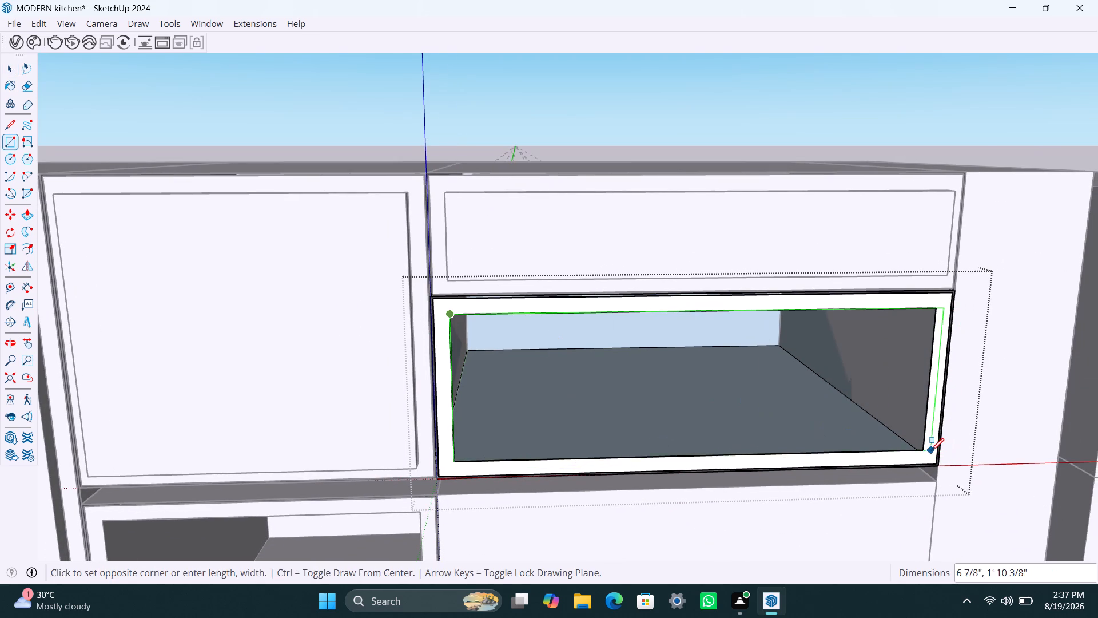
pyautogui.click(924, 452)
pyautogui.press('space')
pyautogui.doubleClick(811, 415)
pyautogui.rightClick(810, 415)
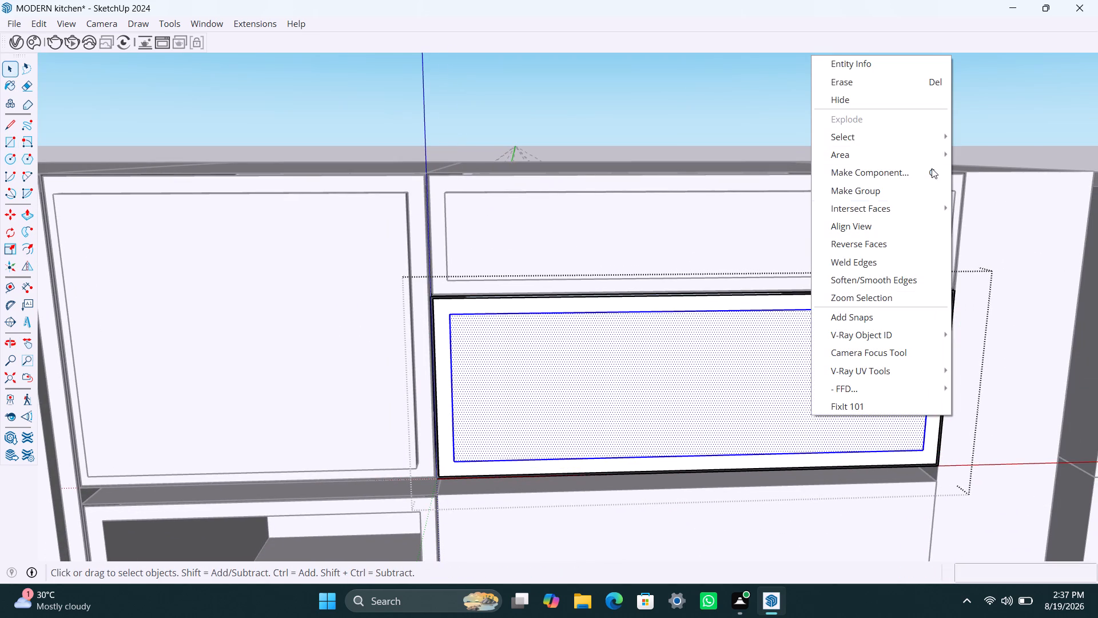
pyautogui.click(875, 191)
# Extrude the middle drawer's grouped front face outward by 18 mm and leave the panel group.
pyautogui.doubleClick(769, 394)
pyautogui.click(768, 394)
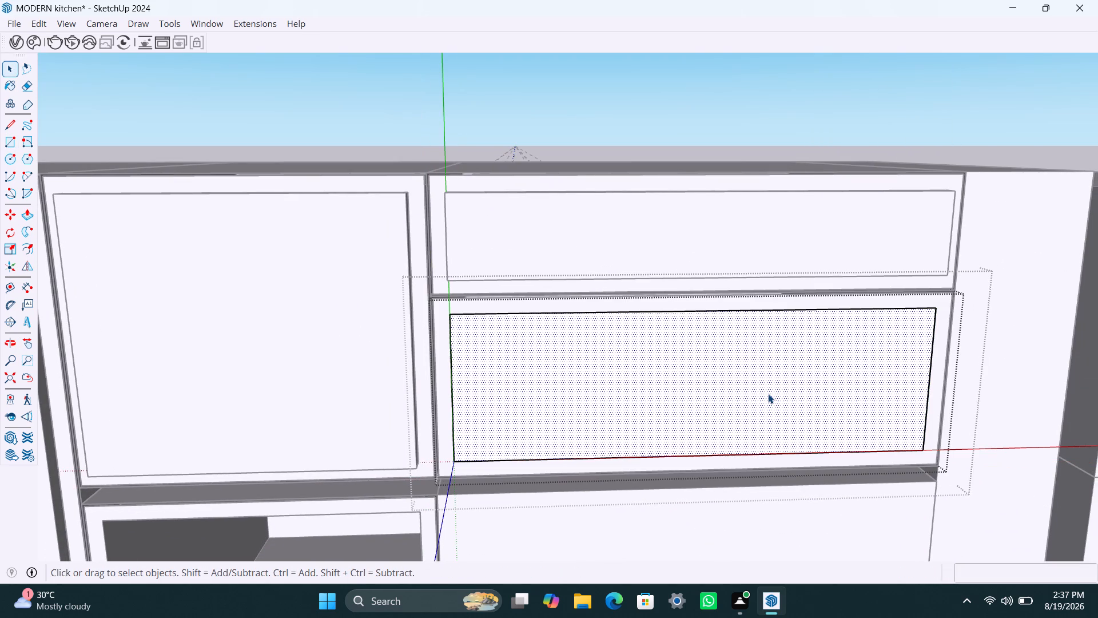
pyautogui.press('p')
pyautogui.click(768, 394)
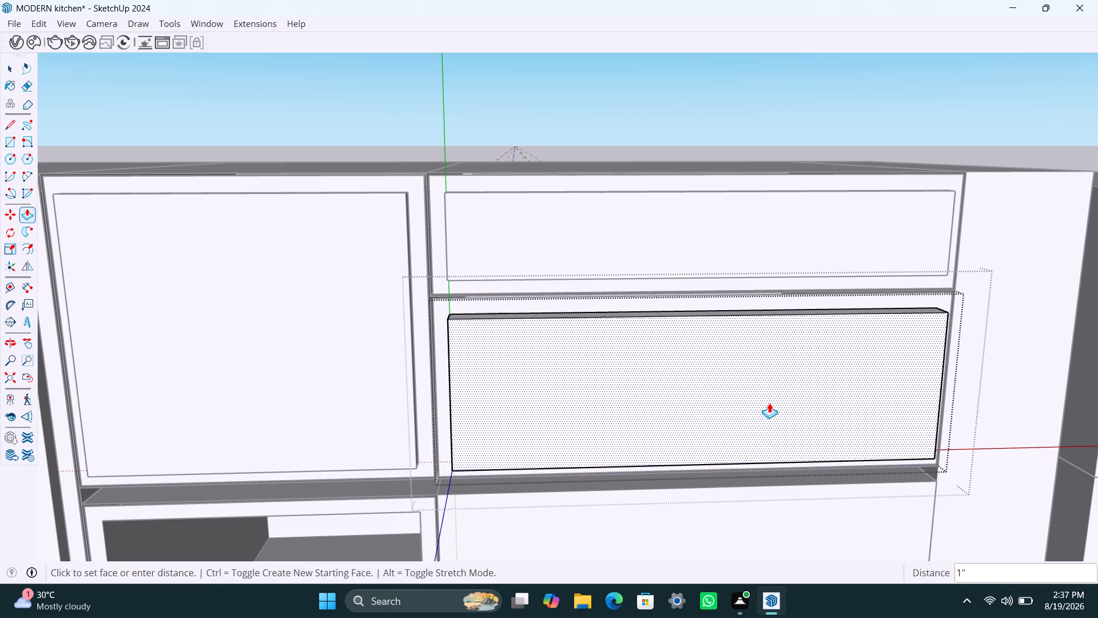
pyautogui.write('18mm')
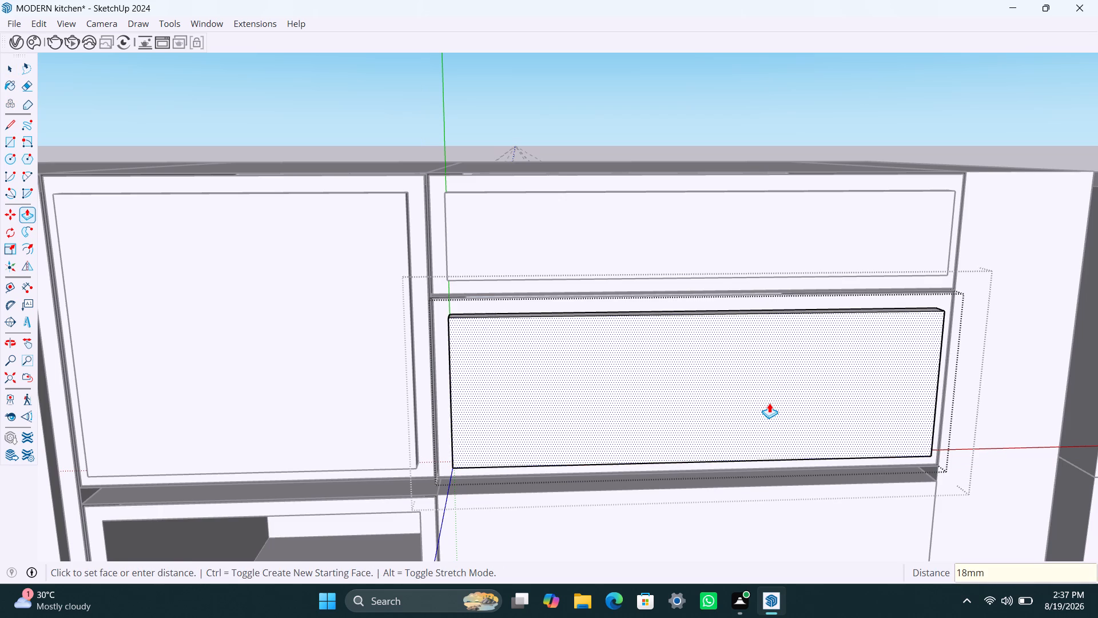
pyautogui.press('Return')
pyautogui.press('space')
pyautogui.click(563, 100)
# In the wide bottom box's group below the middle drawer, offset the front face inward by 2.5 mm, and the inner face by another 18 mm.
pyautogui.scroll(-8, 589, 367)
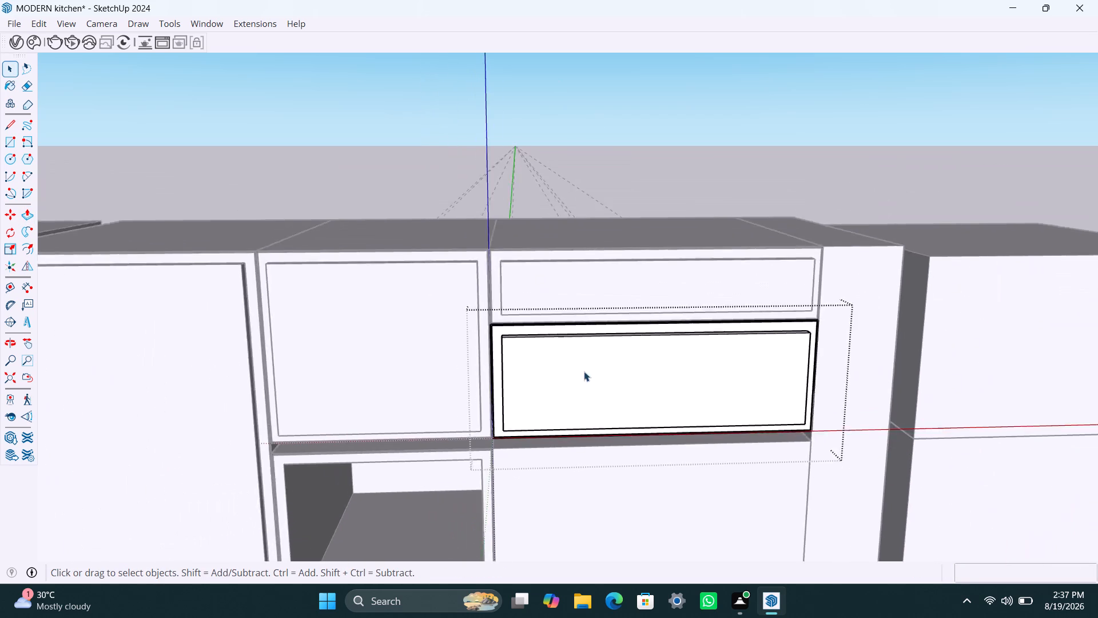
pyautogui.keyDown('shift'); pyautogui.moveTo(547, 396); pyautogui.dragTo(508, 307, button='middle'); pyautogui.keyUp('shift')
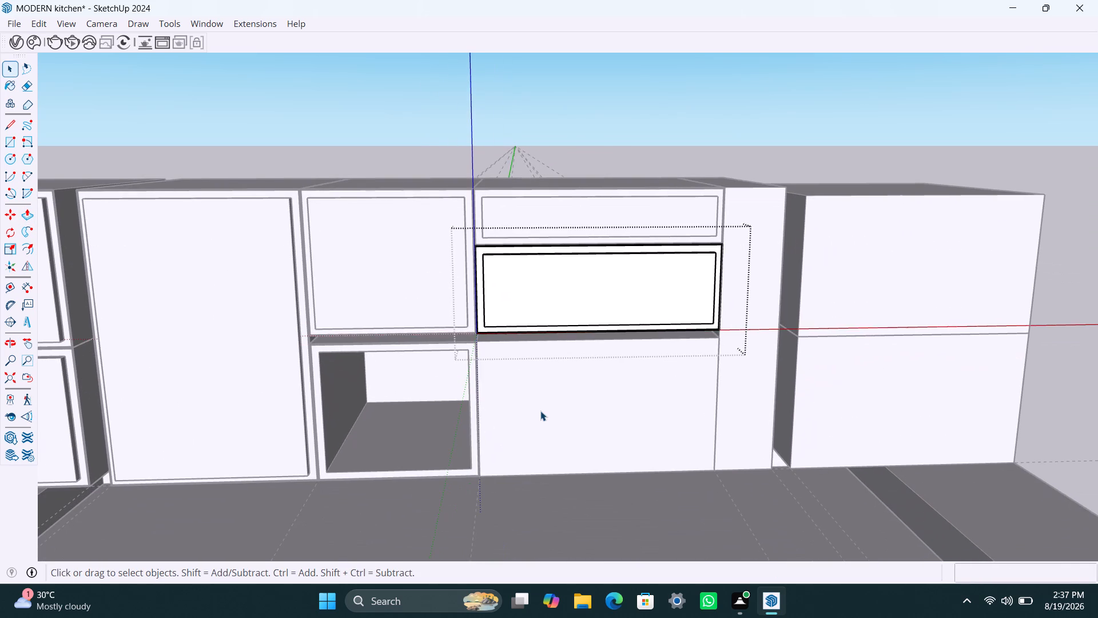
pyautogui.doubleClick(542, 415)
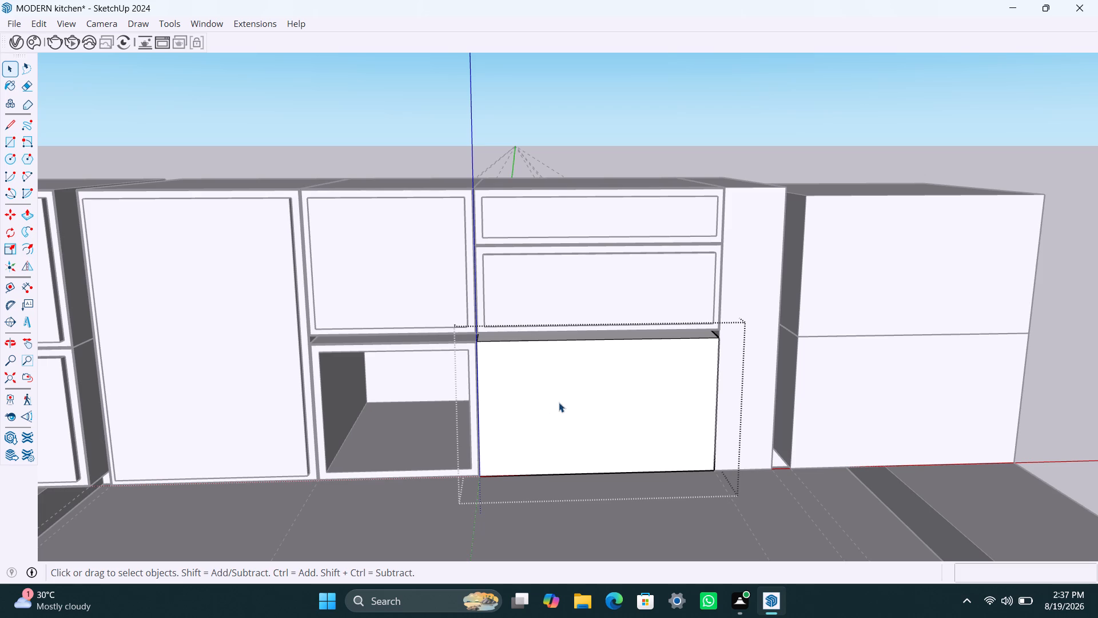
pyautogui.scroll(-1, 616, 411)
pyautogui.keyDown('shift'); pyautogui.moveTo(616, 411); pyautogui.dragTo(576, 411, button='middle'); pyautogui.keyUp('shift')
pyautogui.keyDown('shift'); pyautogui.scroll(-1, 604, 411); pyautogui.keyUp('shift')
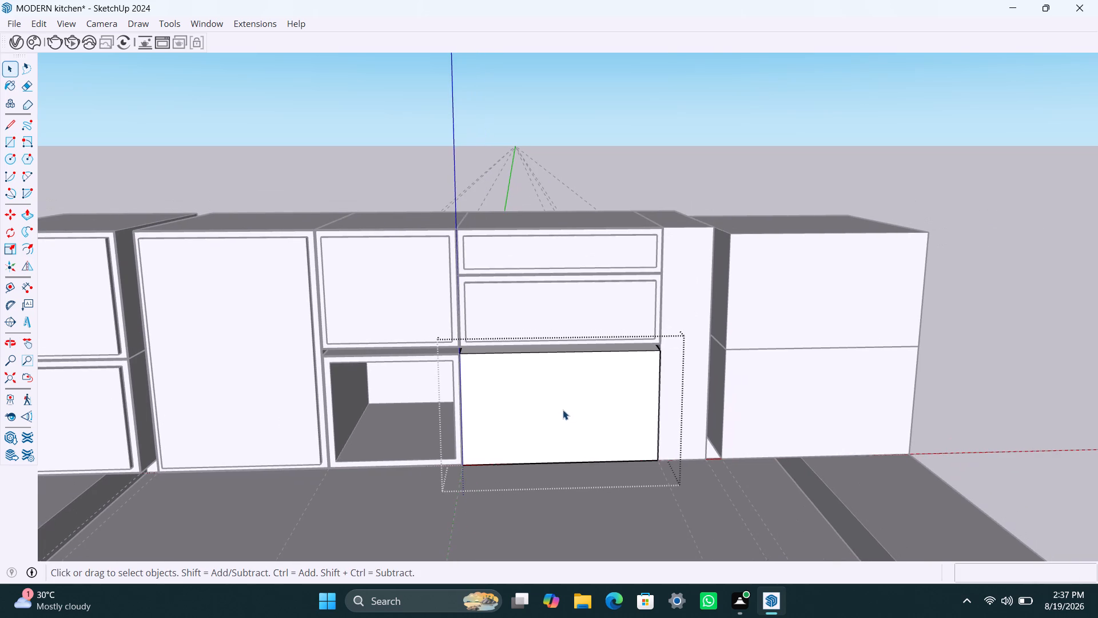
pyautogui.doubleClick(563, 410)
pyautogui.press('f')
pyautogui.click(511, 392)
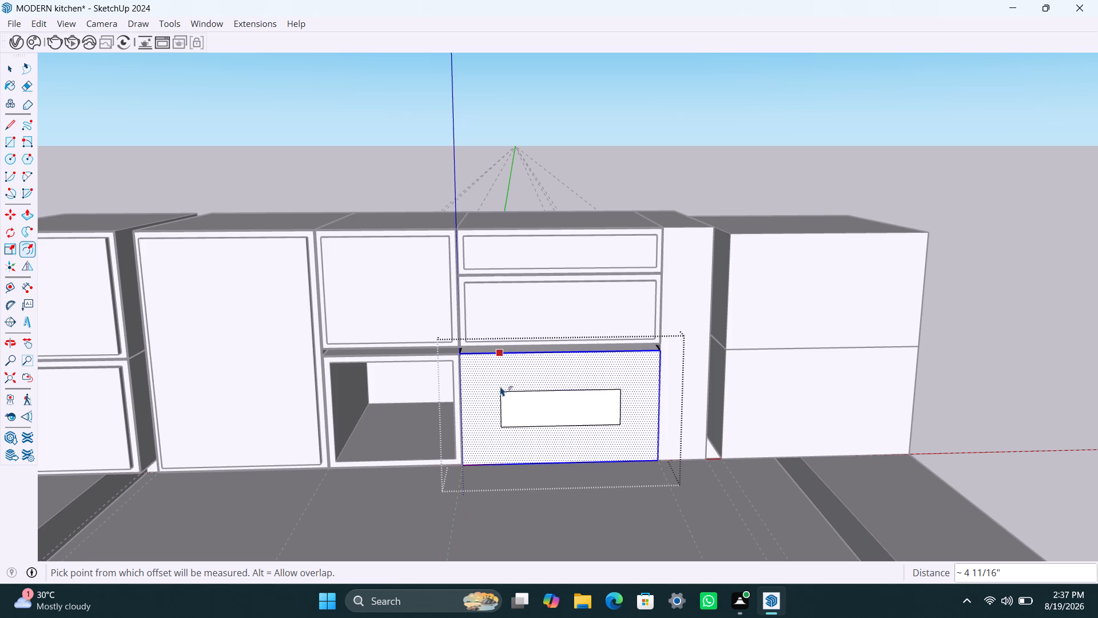
pyautogui.press('2')
pyautogui.press('.')
pyautogui.press('5')
pyautogui.write('mm')
pyautogui.press('Return')
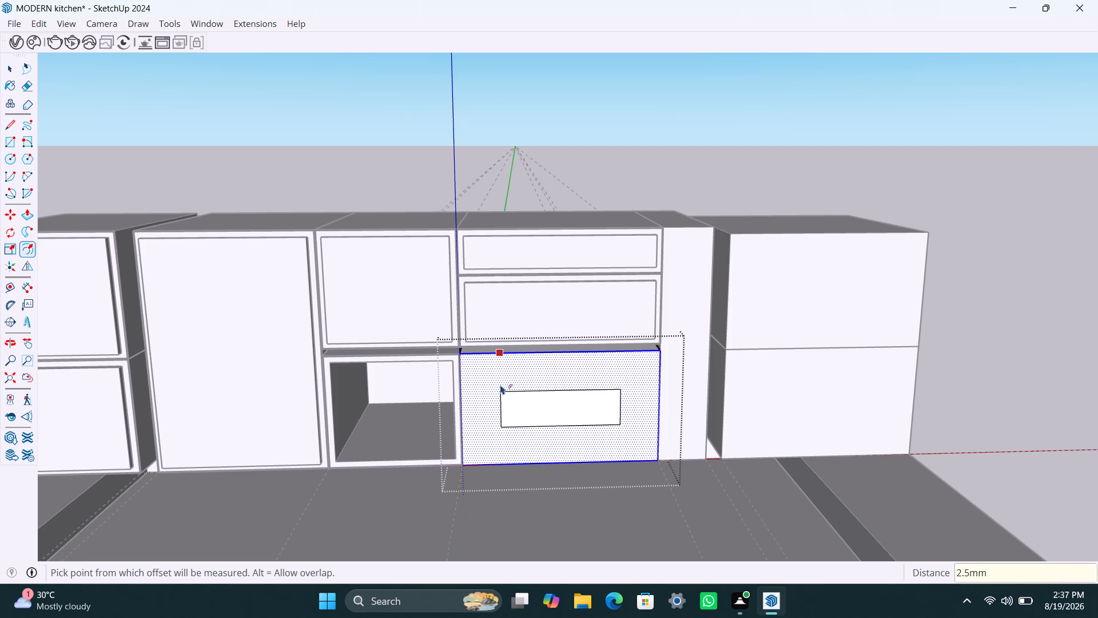
pyautogui.click(503, 385)
pyautogui.write('18mm')
pyautogui.press('Return')
pyautogui.press('space')
# Delete the thin outer border face around the front of the wide bottom box below the middle drawer.
pyautogui.scroll(4, 492, 401)
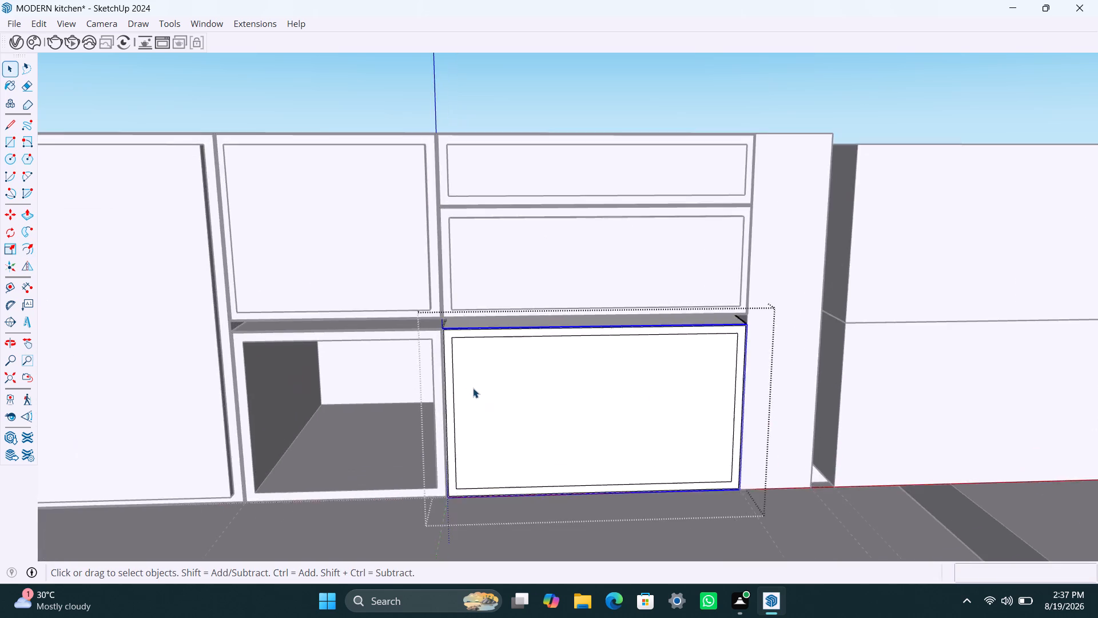
pyautogui.scroll(20, 468, 386)
pyautogui.click(436, 360)
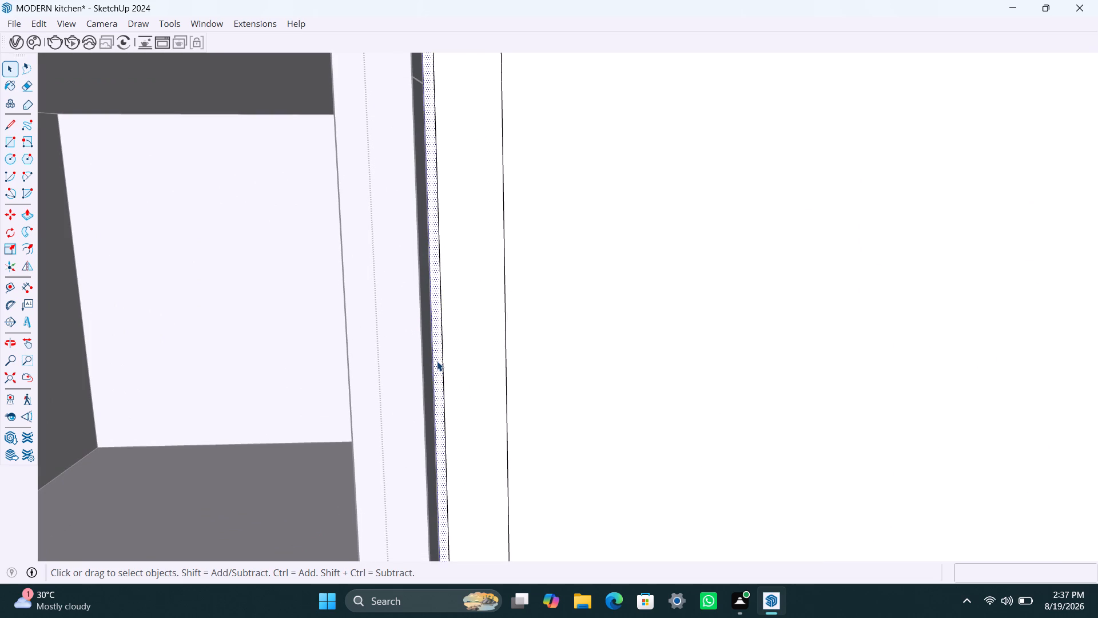
pyautogui.press('Delete')
pyautogui.scroll(-12, 437, 368)
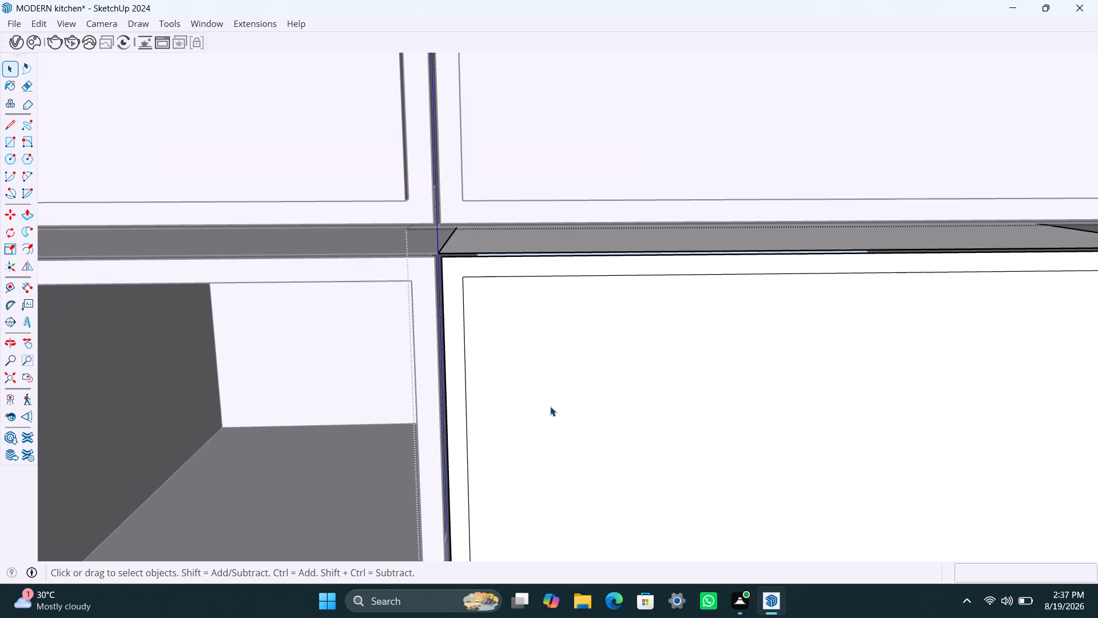
# Push the wide bottom box's inner front face inward by 560 mm to hollow out the carcass.
pyautogui.click(551, 406)
pyautogui.scroll(-4, 591, 423)
pyautogui.press('p')
pyautogui.click(592, 424)
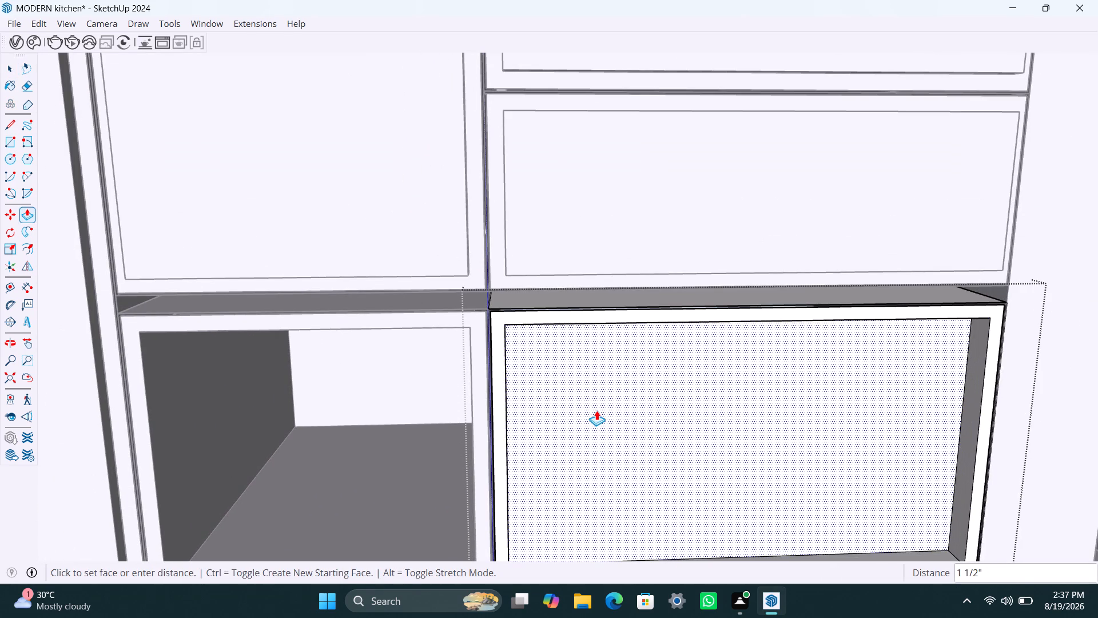
pyautogui.write('560mm')
pyautogui.press('Return')
pyautogui.press('space')
pyautogui.scroll(-3, 576, 378)
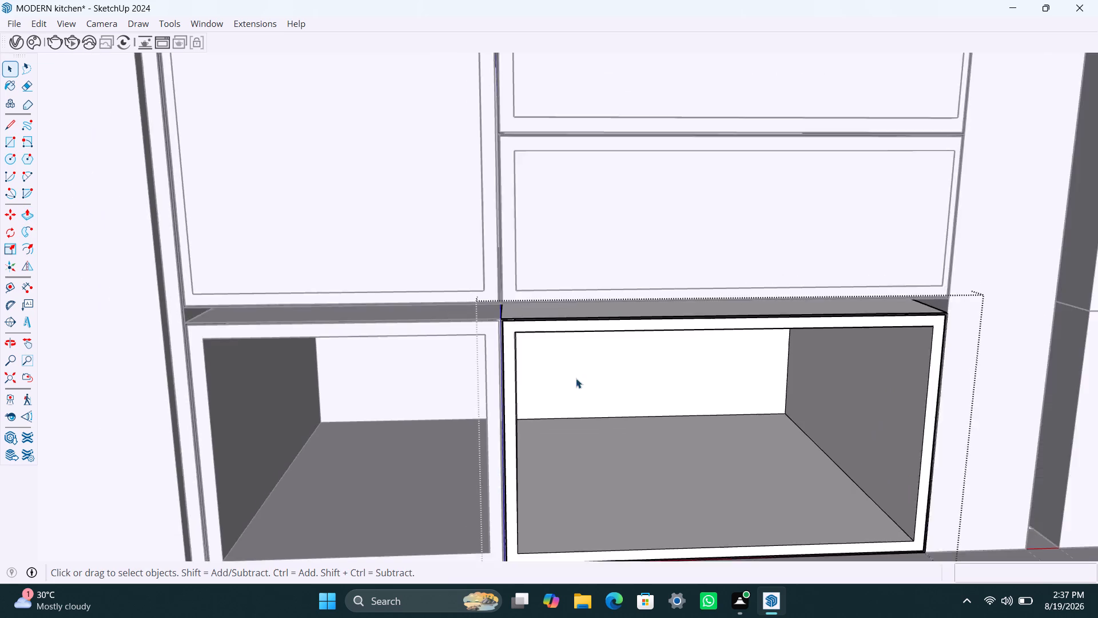
pyautogui.scroll(-1, 576, 378)
# Draw a rectangle of about 22 by 12 inches across the wide bottom box's front opening and make its face and edges a group.
pyautogui.moveTo(572, 411); pyautogui.dragTo(550, 350, button='middle')
pyautogui.press('r')
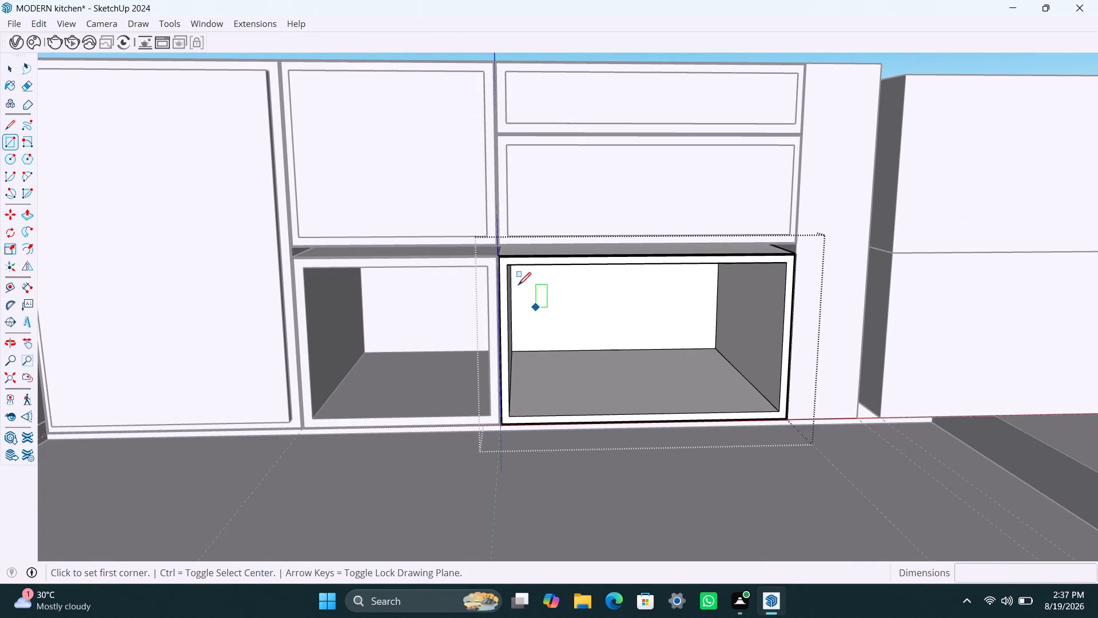
pyautogui.click(510, 266)
pyautogui.click(778, 411)
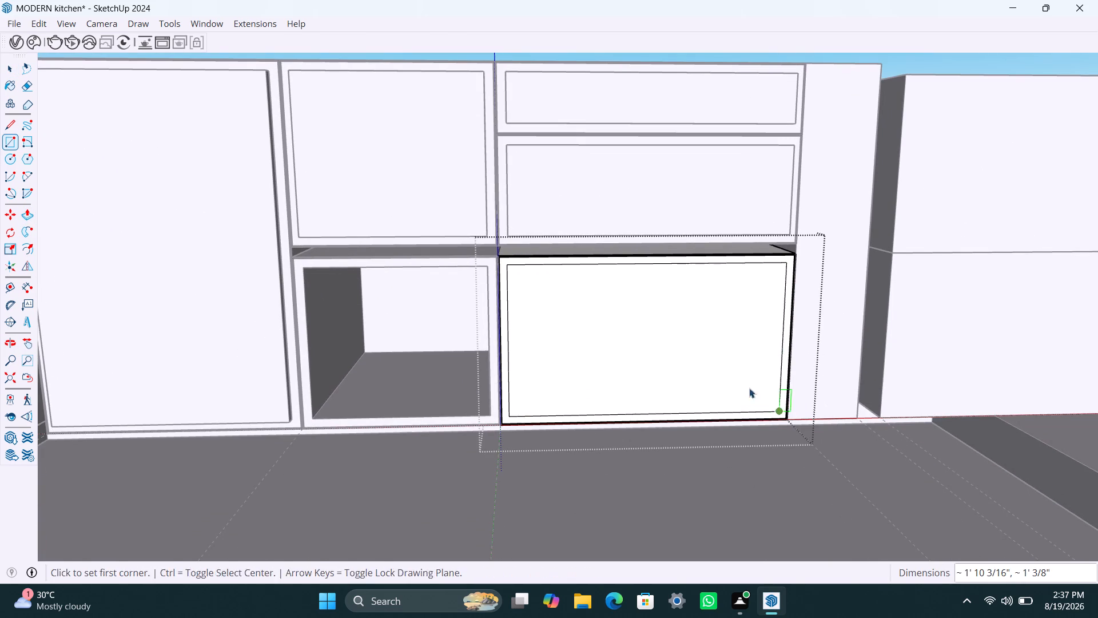
pyautogui.press('space')
pyautogui.doubleClick(739, 379)
pyautogui.rightClick(738, 378)
pyautogui.click(774, 167)
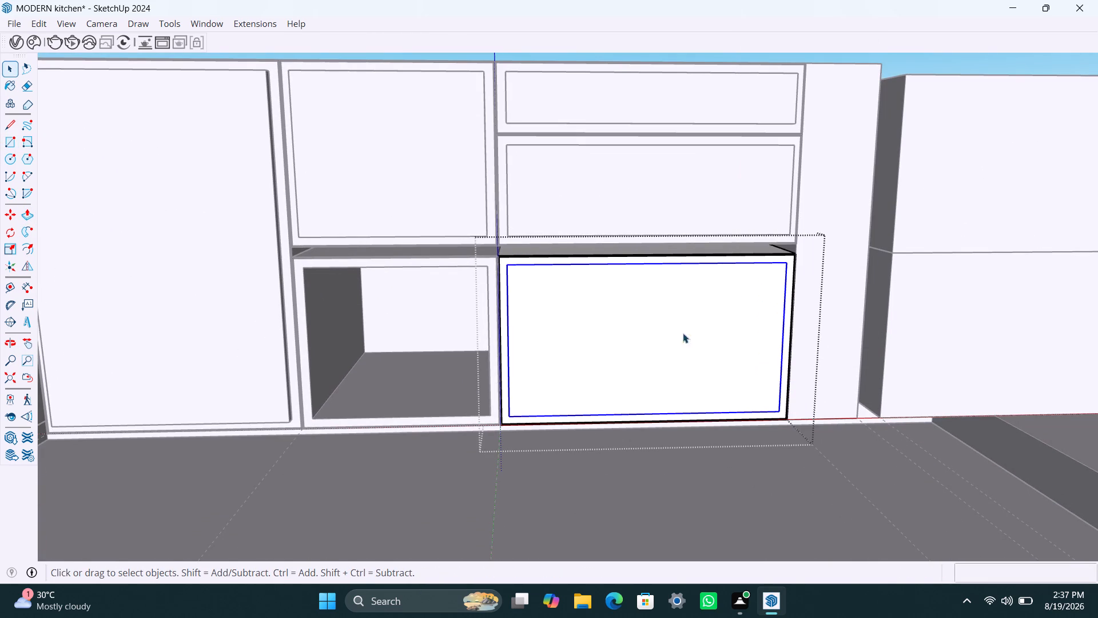
# Extrude the wide bottom box's grouped front face outward by 18 mm, and leave the panel and box groups.
pyautogui.tripleClick(669, 347)
pyautogui.press('p')
pyautogui.click(670, 347)
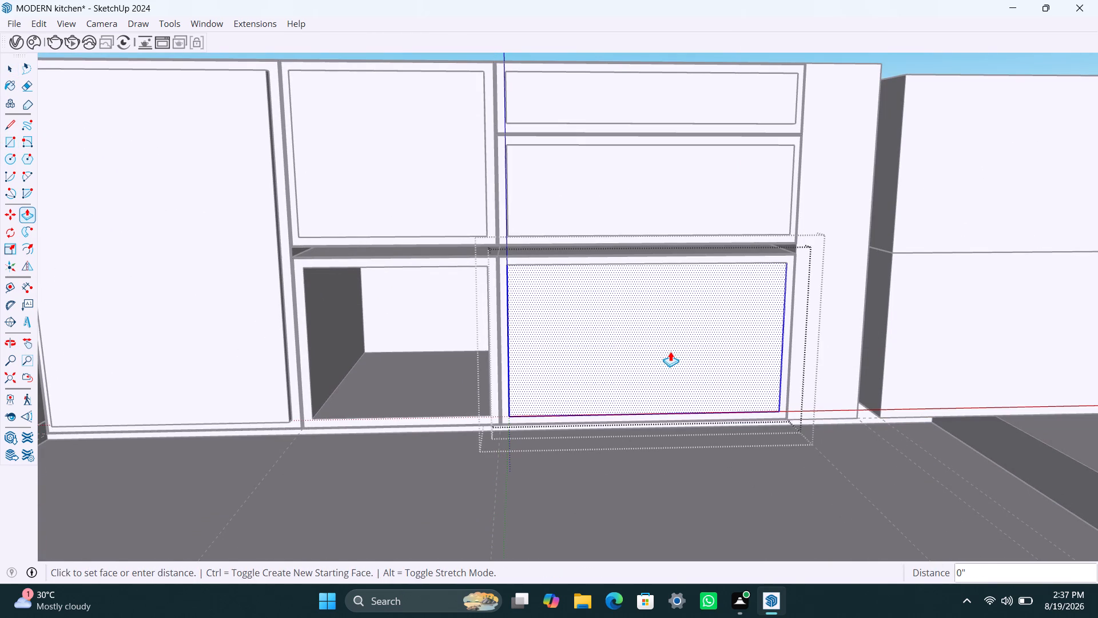
pyautogui.write('18mm')
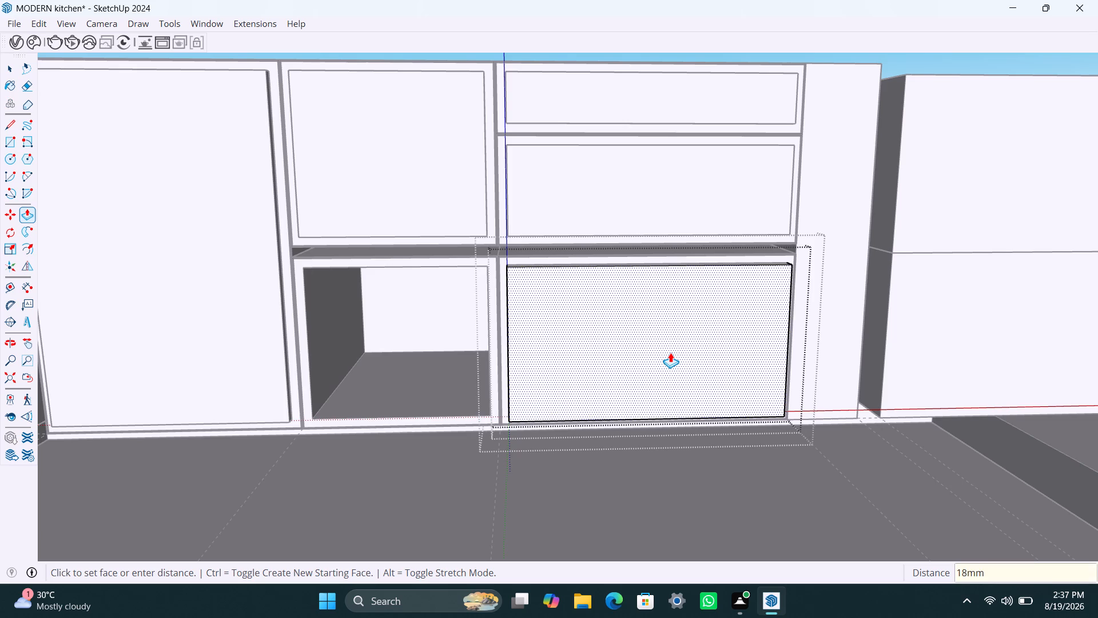
pyautogui.press('Return')
pyautogui.press('space')
pyautogui.click(722, 535)
pyautogui.scroll(-10, 671, 476)
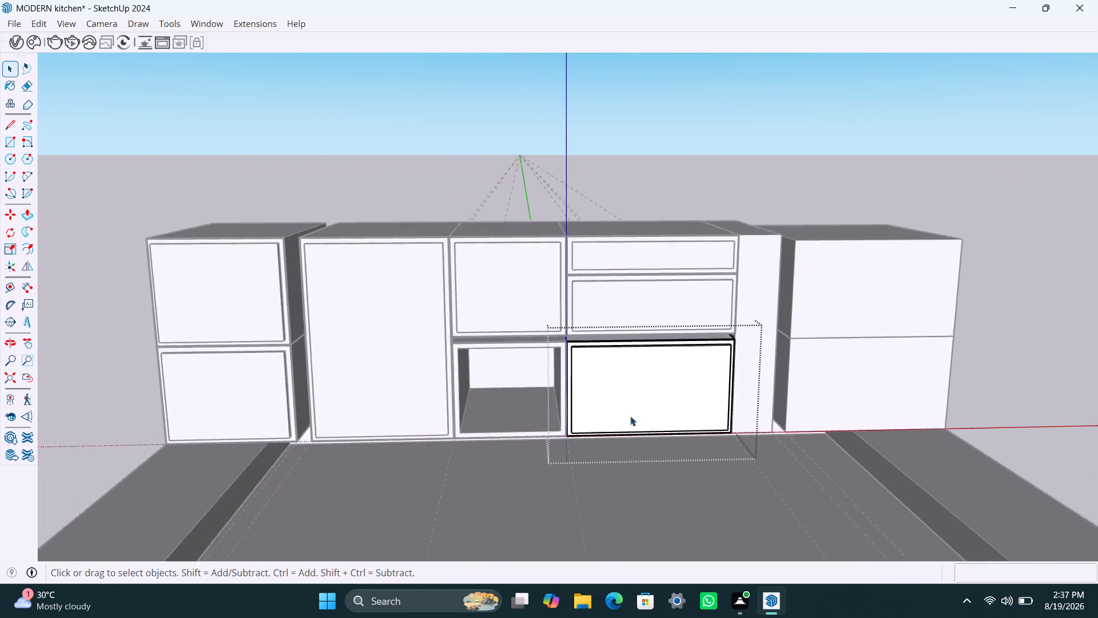
pyautogui.keyDown('shift'); pyautogui.moveTo(658, 432); pyautogui.dragTo(615, 437, button='middle'); pyautogui.keyUp('shift')
pyautogui.scroll(2, 683, 334)
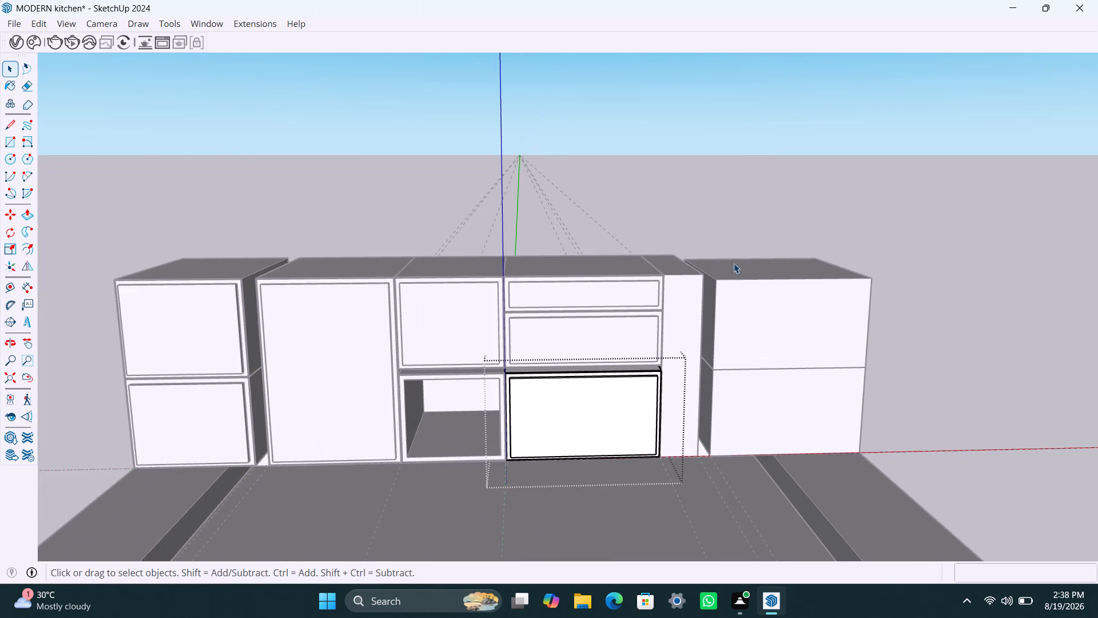
pyautogui.click(720, 238)
pyautogui.keyDown('shift'); pyautogui.moveTo(689, 360); pyautogui.dragTo(639, 362, button='middle'); pyautogui.keyUp('shift')
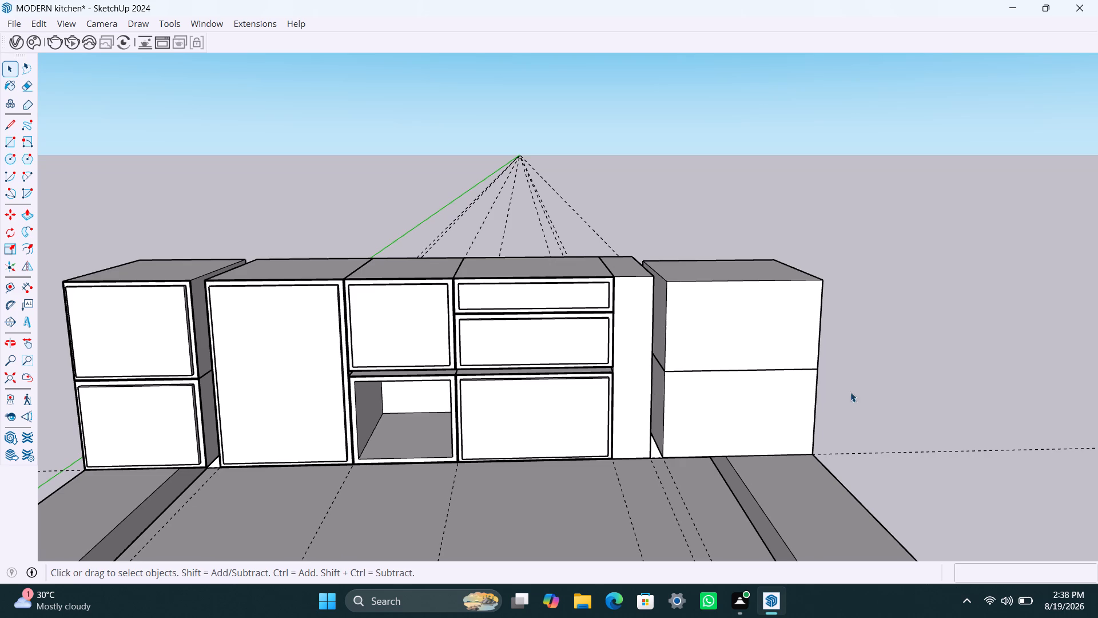
# In the narrow tall cabinet's group beside the drawers, offset the front face inward by 2.5 mm, and the inner face by another 18 mm.
pyautogui.scroll(1, 646, 343)
pyautogui.moveTo(626, 351); pyautogui.dragTo(615, 352, button='middle')
pyautogui.tripleClick(622, 326)
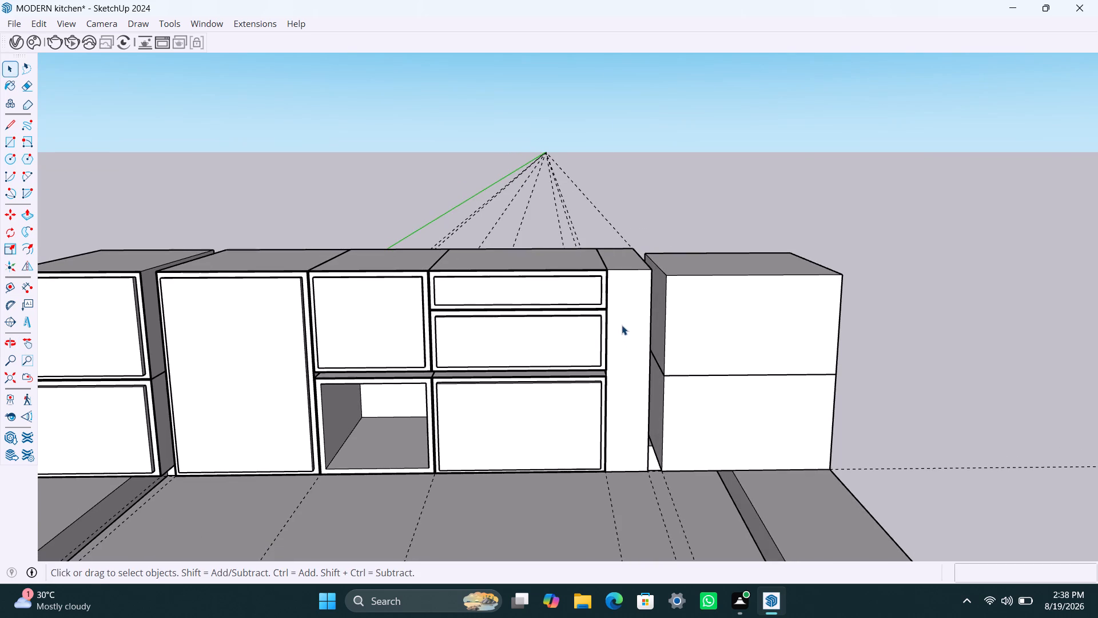
pyautogui.click(630, 329)
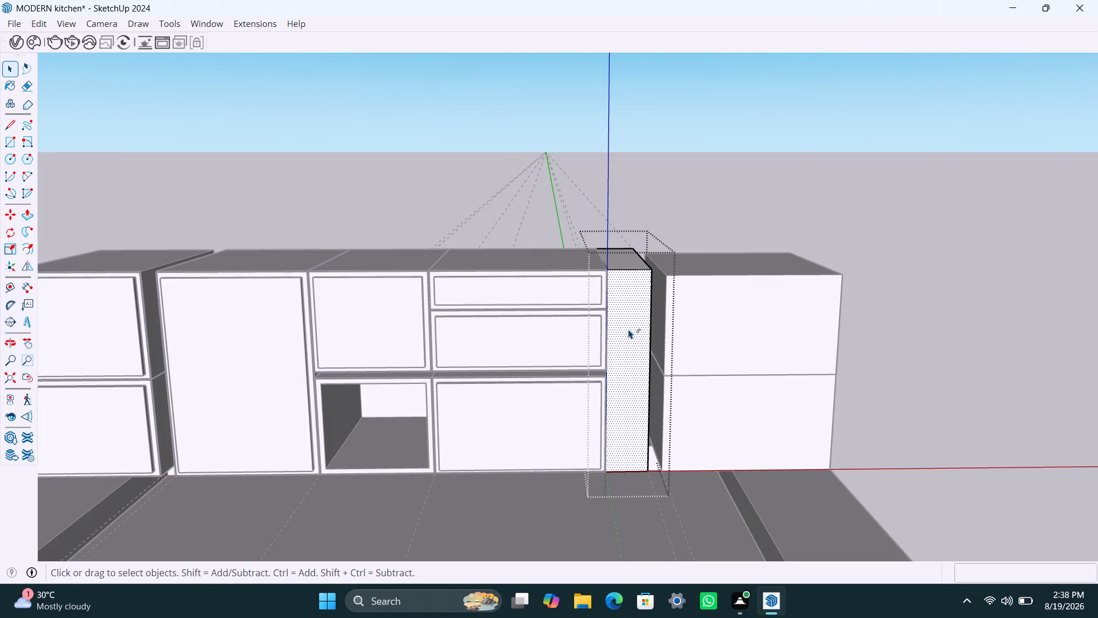
pyautogui.press('f')
pyautogui.click(624, 324)
pyautogui.write('2.5mm')
pyautogui.press('Return')
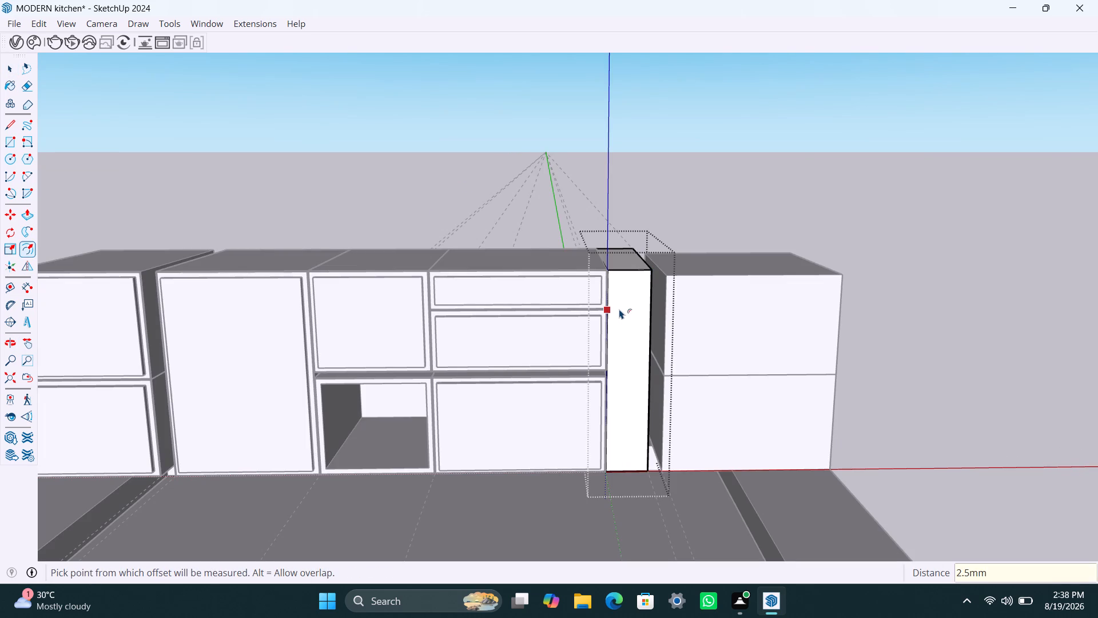
pyautogui.click(619, 309)
pyautogui.write('18mm')
pyautogui.press('Return')
pyautogui.press('space')
# Delete the thin outer border face around the narrow tall cabinet's front.
pyautogui.scroll(6, 613, 282)
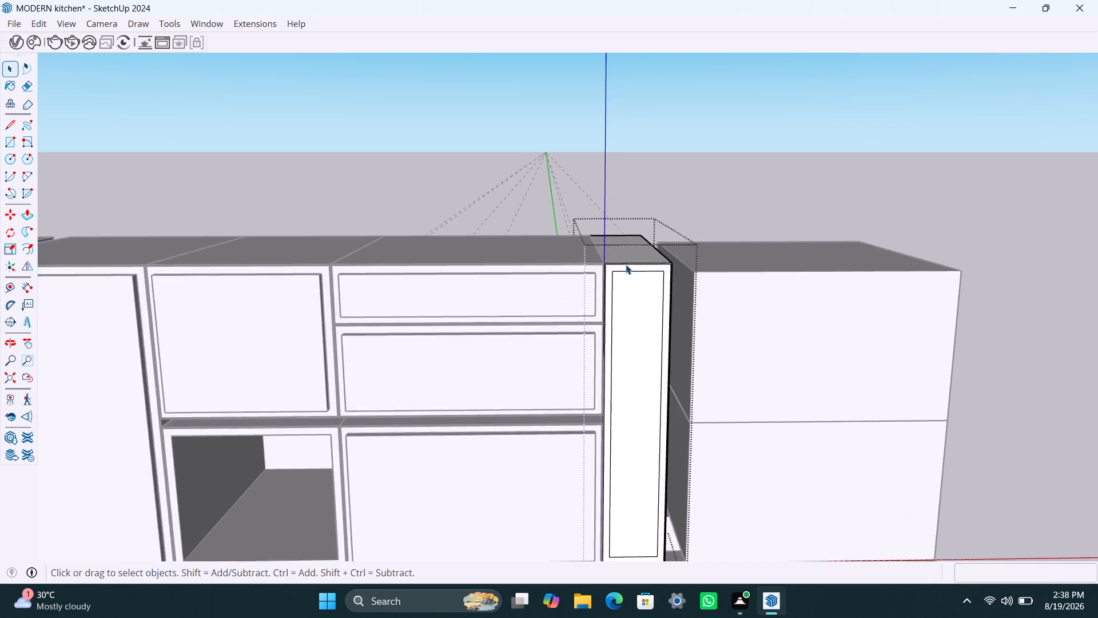
pyautogui.scroll(15, 626, 264)
pyautogui.click(579, 251)
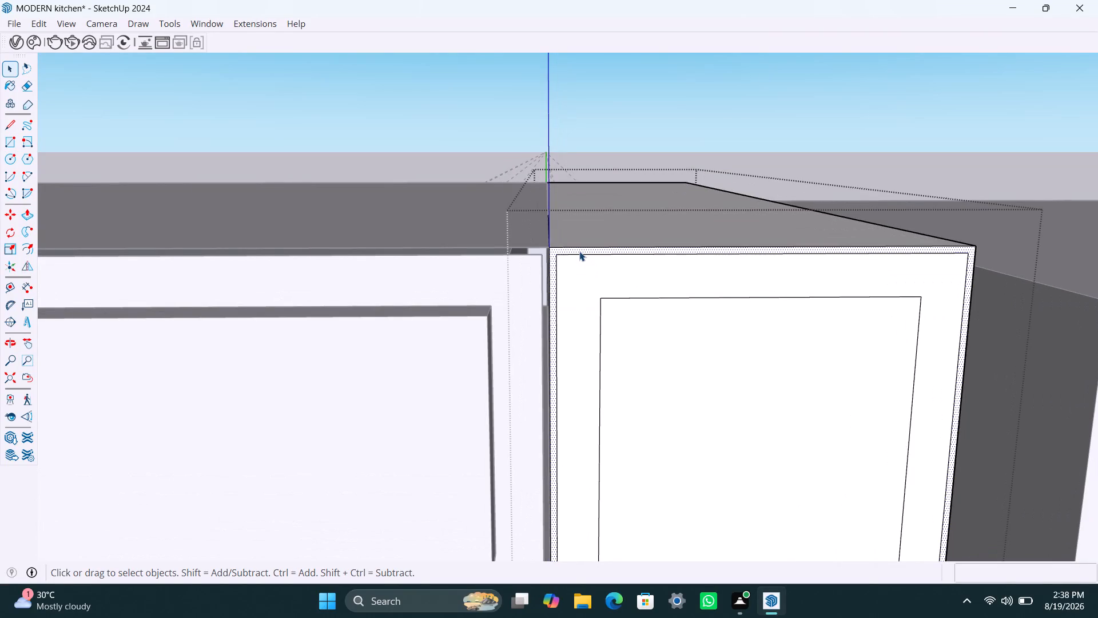
pyautogui.press('Delete')
# Push the narrow tall cabinet's inner front face inward by 560 mm to hollow out the carcass.
pyautogui.scroll(-18, 635, 385)
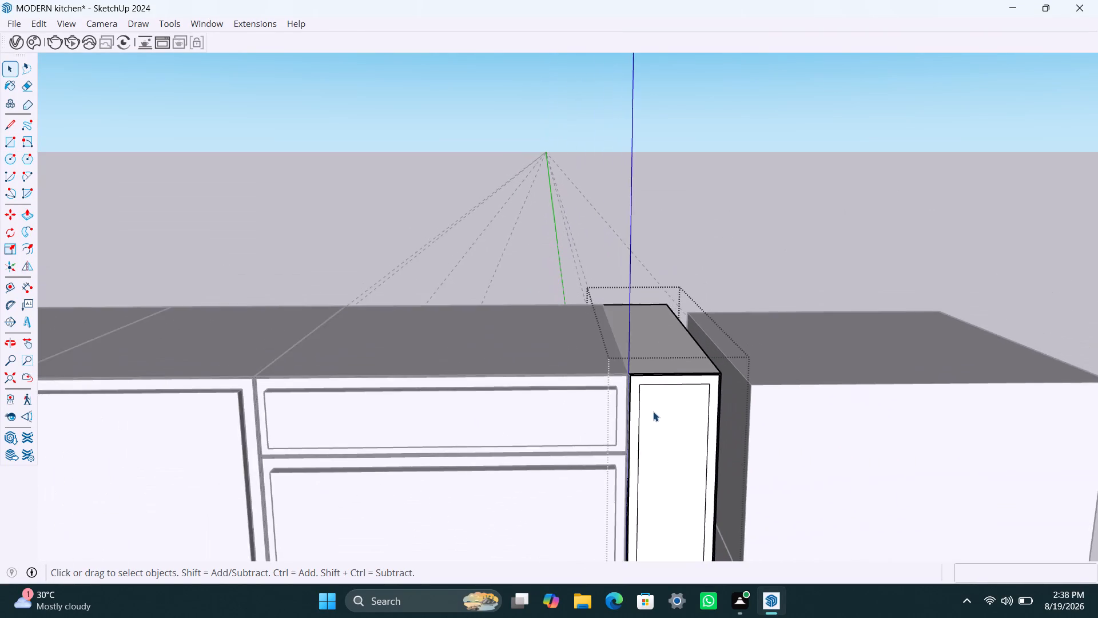
pyautogui.moveTo(653, 411); pyautogui.dragTo(597, 313, button='middle')
pyautogui.click(645, 388)
pyautogui.scroll(-10, 633, 399)
pyautogui.keyDown('shift'); pyautogui.moveTo(626, 401); pyautogui.dragTo(624, 389, button='middle'); pyautogui.keyUp('shift')
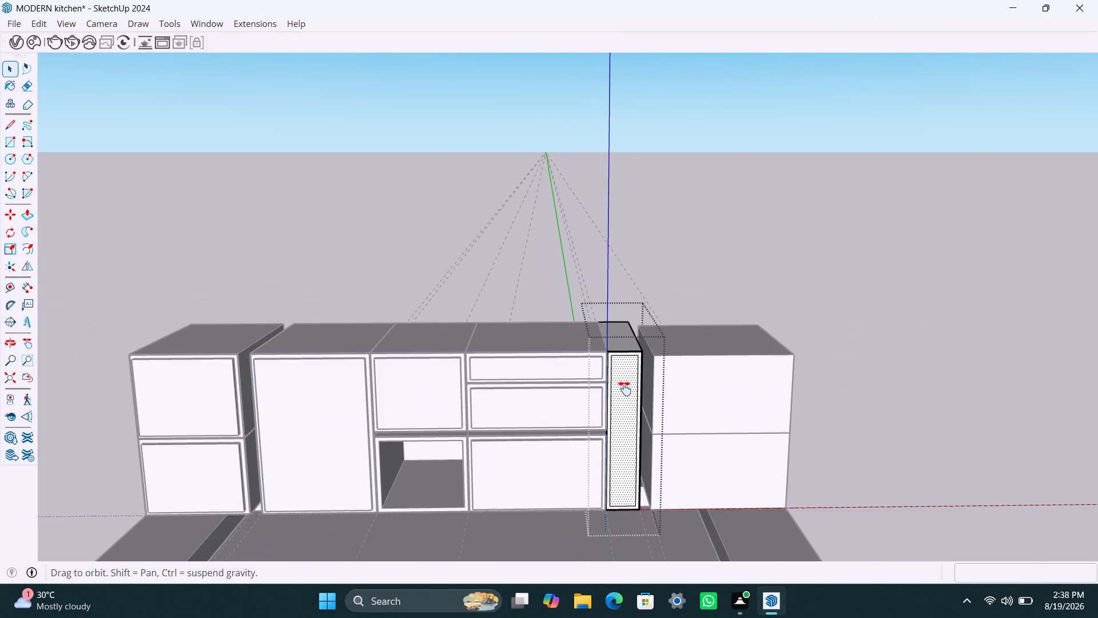
pyautogui.keyDown('shift'); pyautogui.moveTo(624, 389); pyautogui.dragTo(623, 379, button='middle'); pyautogui.keyUp('shift')
pyautogui.press('p')
pyautogui.click(622, 393)
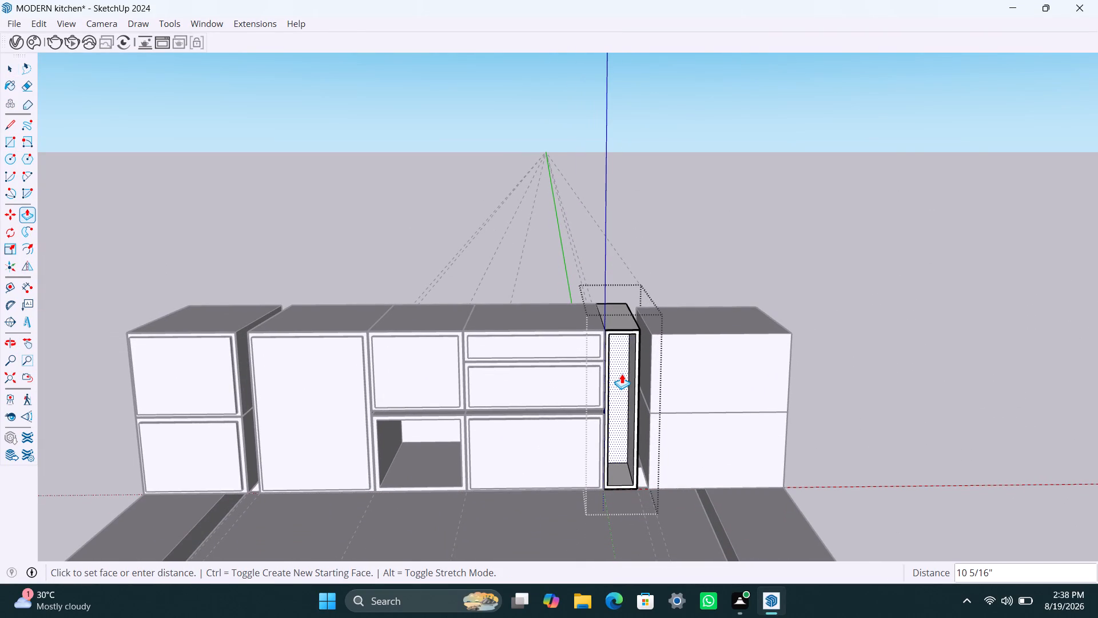
pyautogui.write('560')
pyautogui.write('mm')
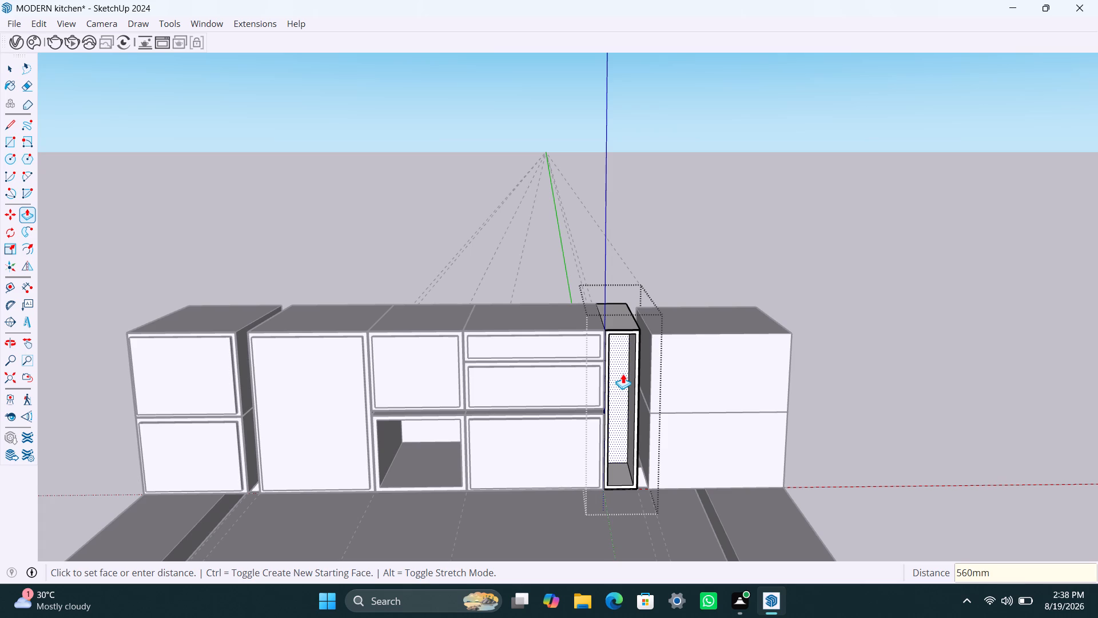
pyautogui.press('Return')
pyautogui.press('space')
# Draw a rectangle of about 4.5 by 27 inches across the narrow tall cabinet's front opening and make its face and edges a group.
pyautogui.scroll(-5, 663, 271)
pyautogui.moveTo(651, 290); pyautogui.dragTo(604, 292, button='middle')
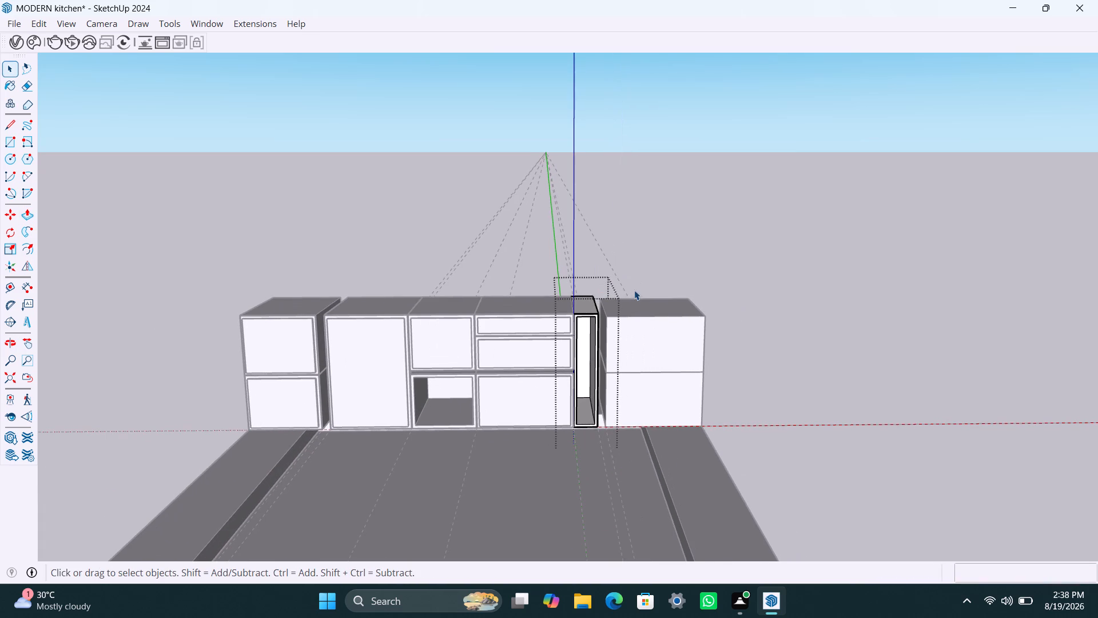
pyautogui.press('space')
pyautogui.scroll(9, 583, 344)
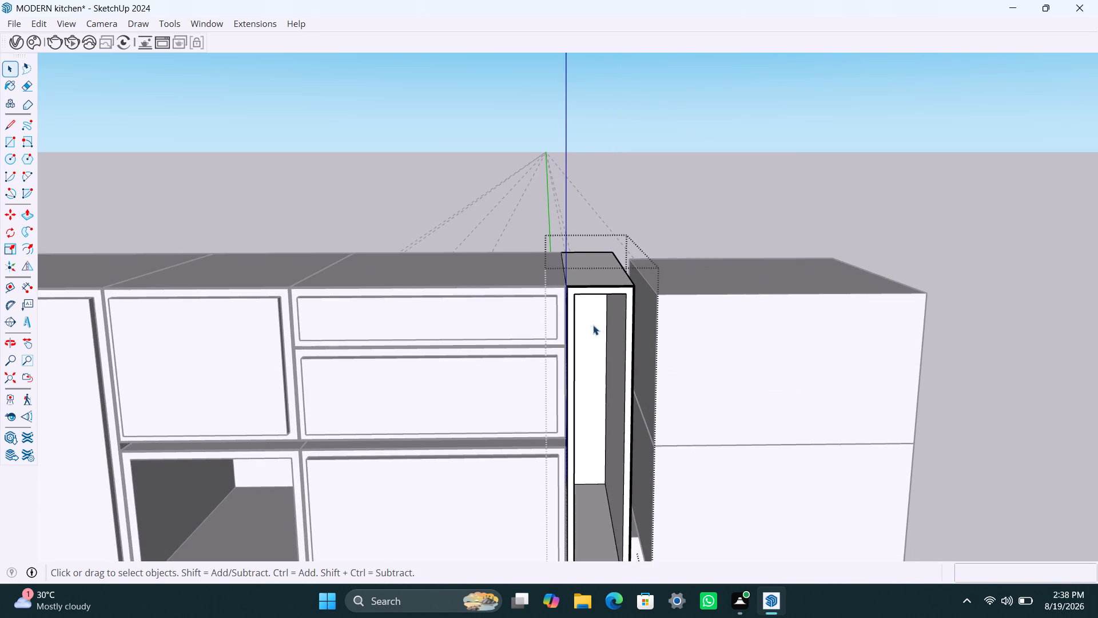
pyautogui.scroll(-2, 593, 328)
pyautogui.moveTo(594, 335); pyautogui.dragTo(591, 327, button='middle')
pyautogui.press('r')
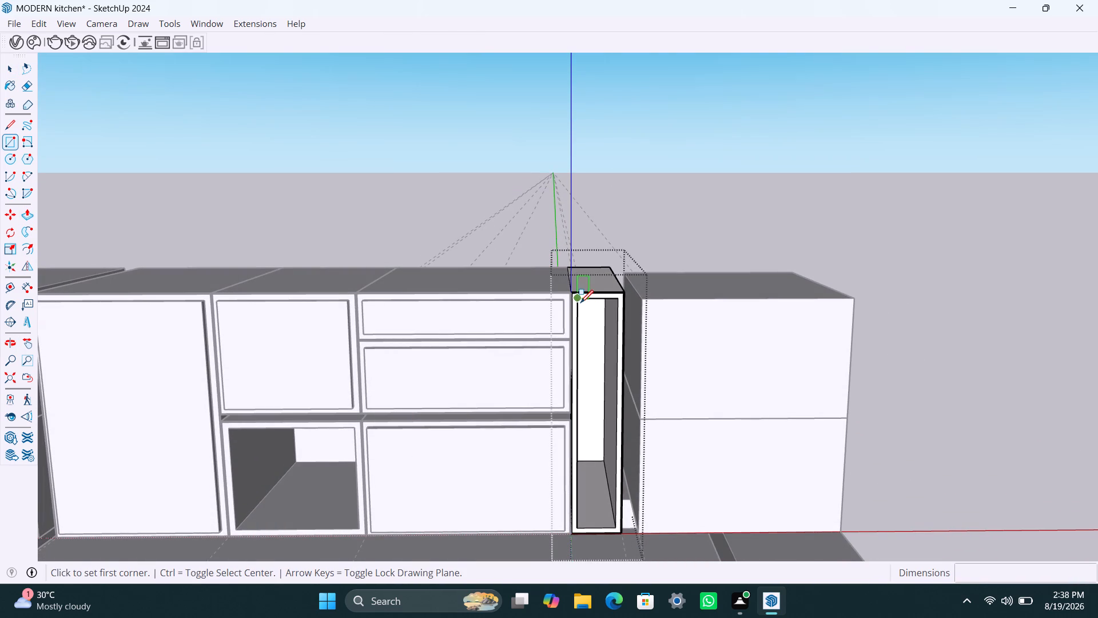
pyautogui.click(580, 303)
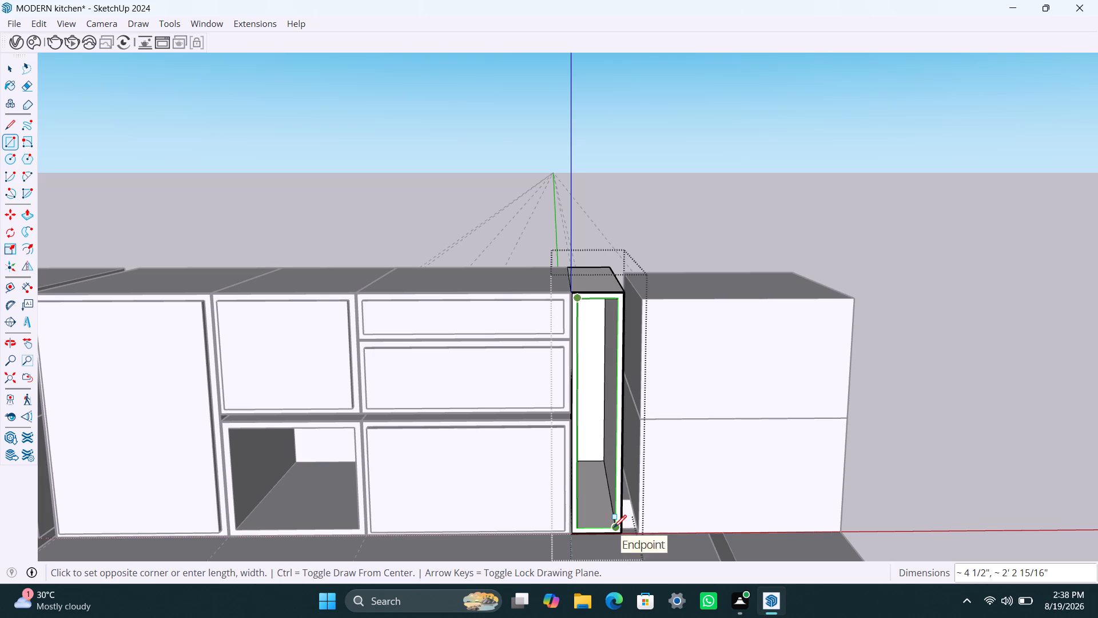
pyautogui.click(614, 528)
pyautogui.press('space')
pyautogui.doubleClick(600, 493)
pyautogui.rightClick(598, 489)
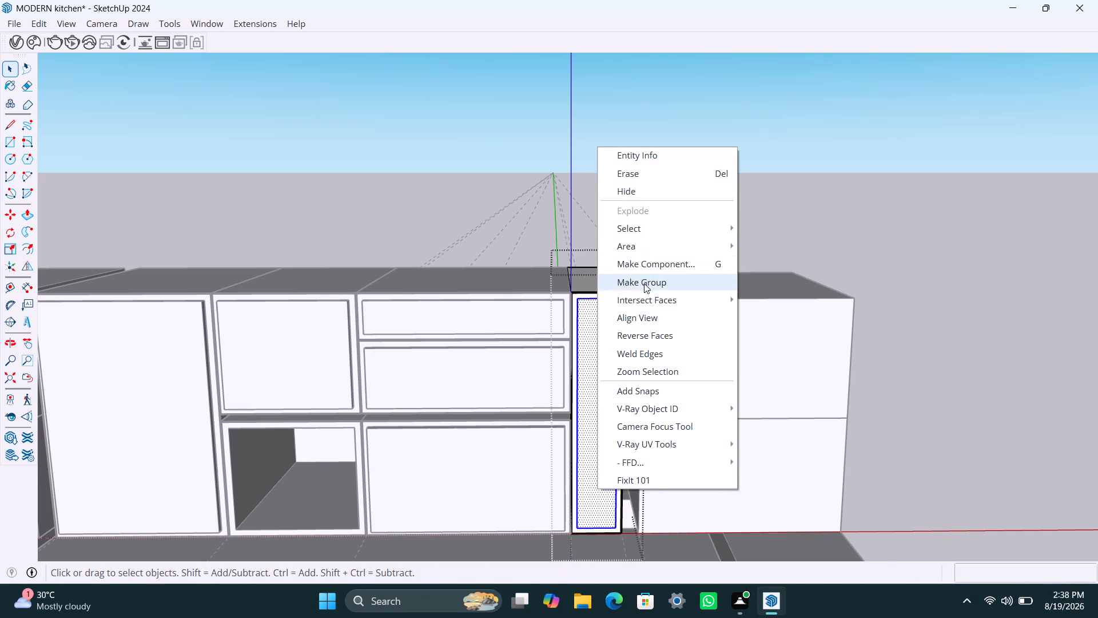
pyautogui.click(644, 283)
# Extrude the narrow tall cabinet's grouped front face outward by 18 mm, and leave the panel and cabinet groups.
pyautogui.click(601, 421)
pyautogui.tripleClick(600, 415)
pyautogui.press('p')
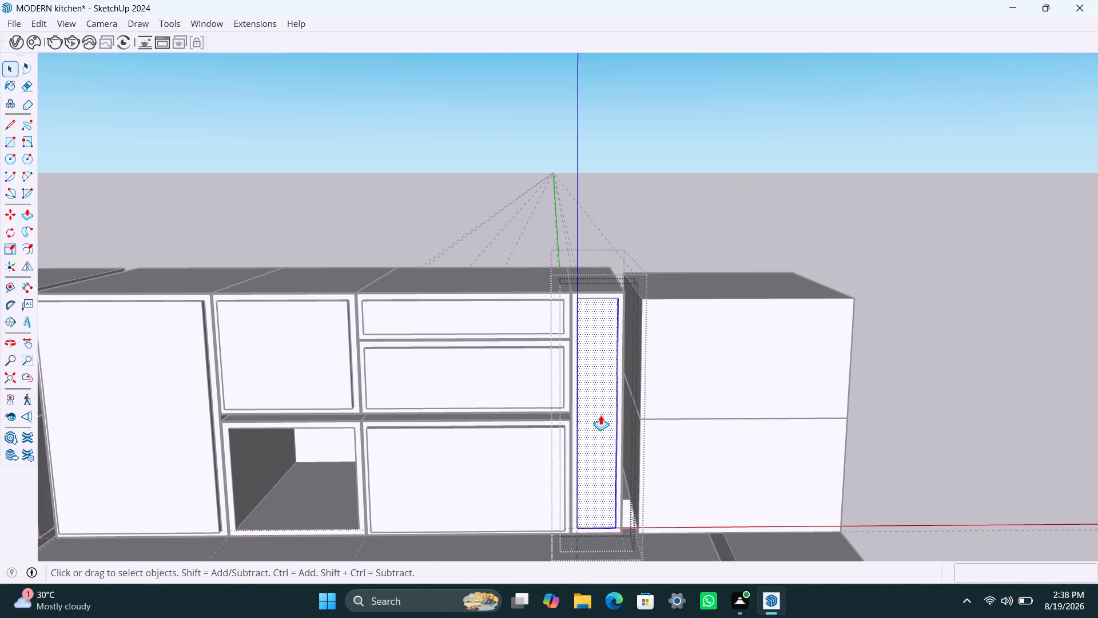
pyautogui.click(600, 415)
pyautogui.press('1')
pyautogui.press('8')
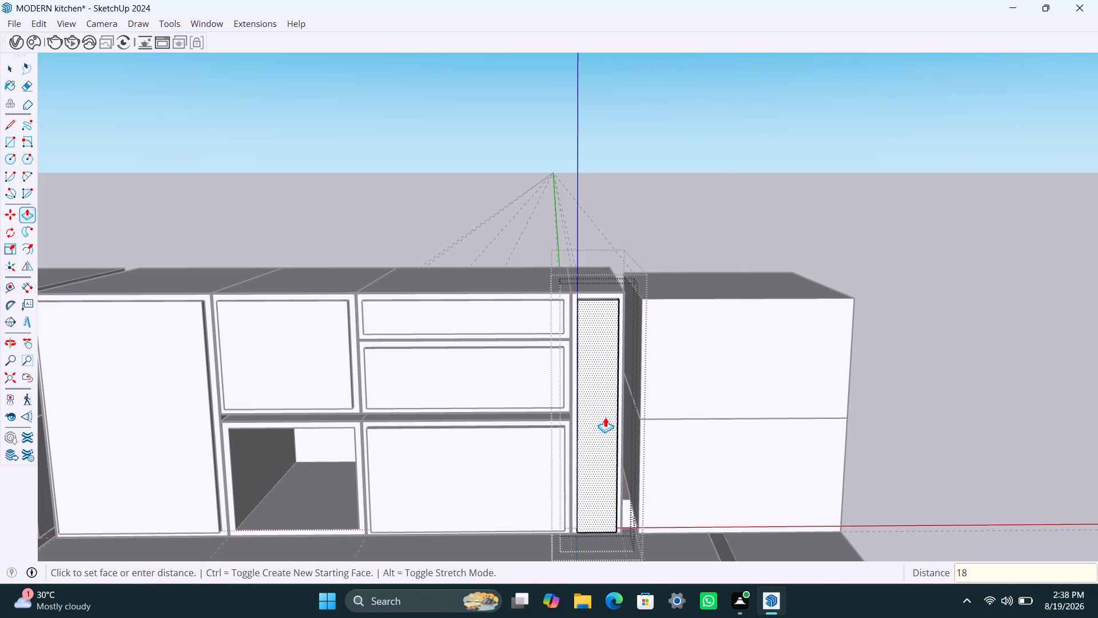
pyautogui.press('m')
pyautogui.press('m')
pyautogui.press('Return')
pyautogui.press('space')
pyautogui.click(648, 225)
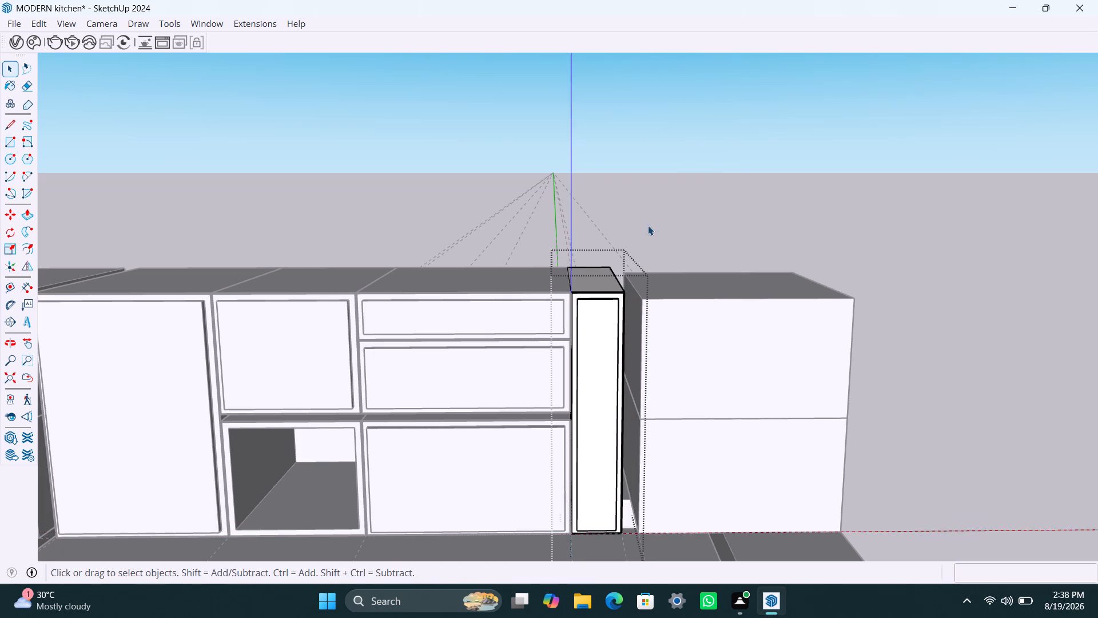
pyautogui.scroll(-5, 648, 227)
pyautogui.keyDown('shift'); pyautogui.moveTo(627, 278); pyautogui.dragTo(604, 275, button='middle'); pyautogui.keyUp('shift')
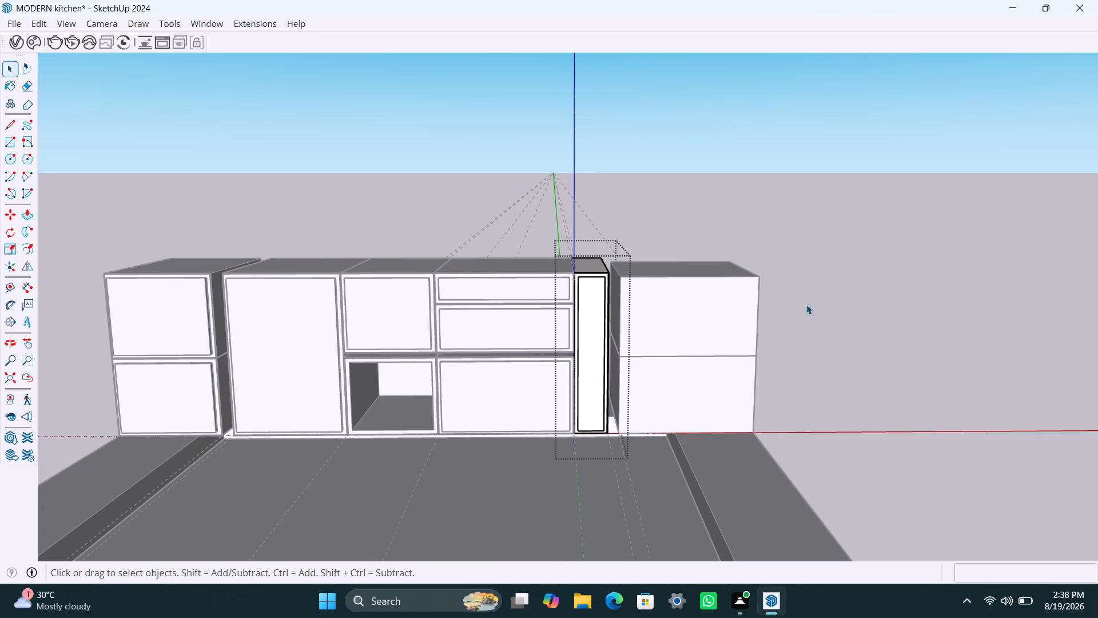
pyautogui.scroll(-2, 741, 211)
pyautogui.click(679, 306)
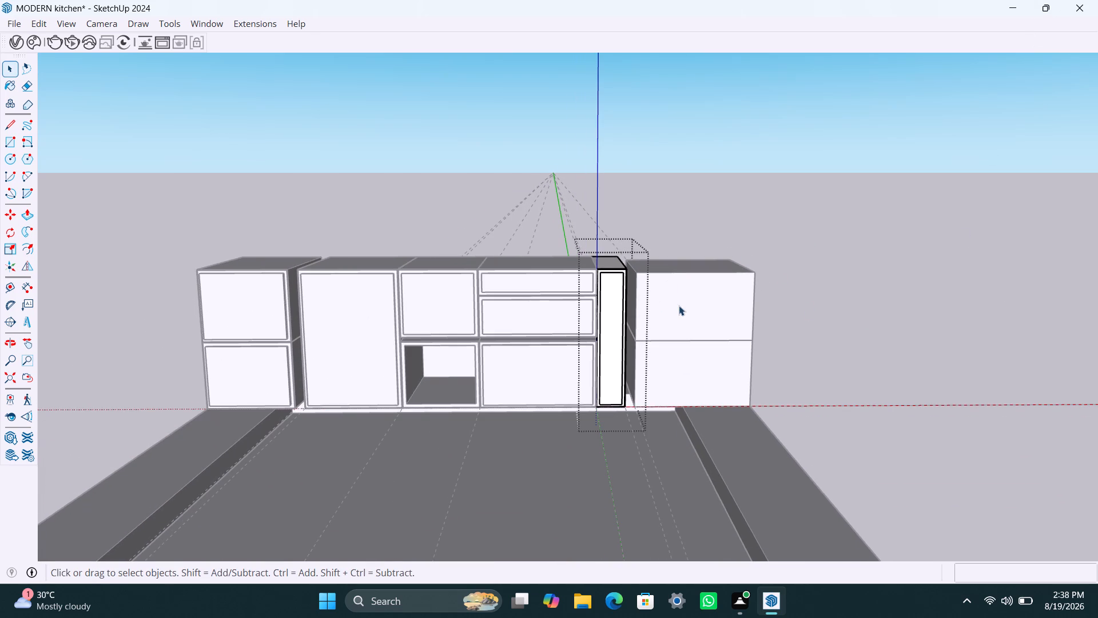
# In the group of the upper box at the far end beyond the narrow tall cabinet, offset the front face inward by 2.5 mm.
pyautogui.tripleClick(697, 306)
pyautogui.click(697, 306)
pyautogui.press('f')
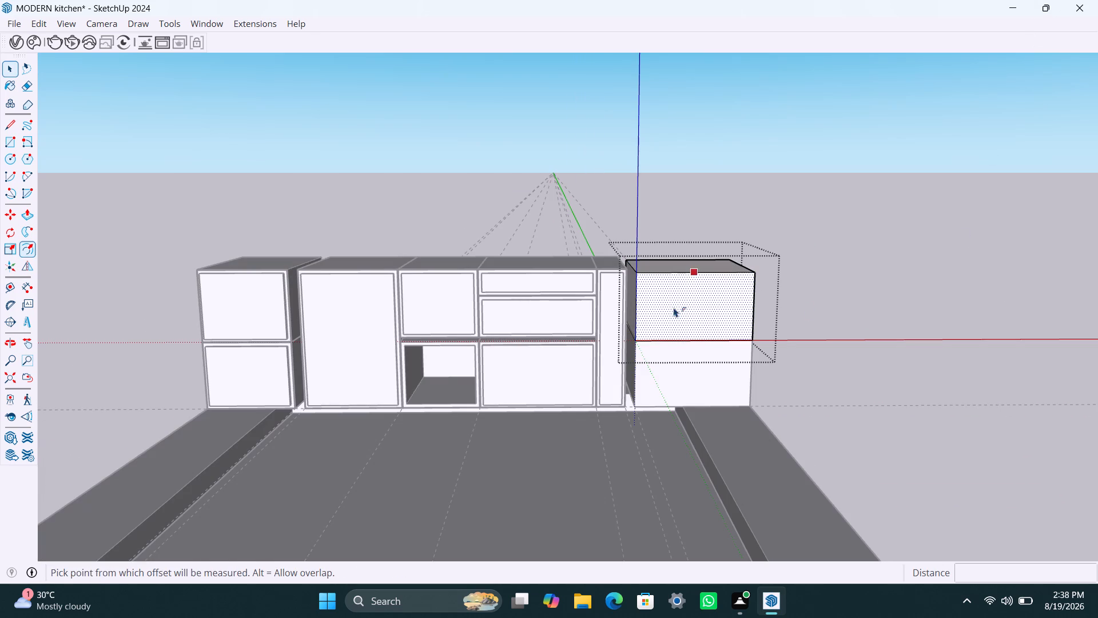
pyautogui.click(674, 307)
pyautogui.press('2')
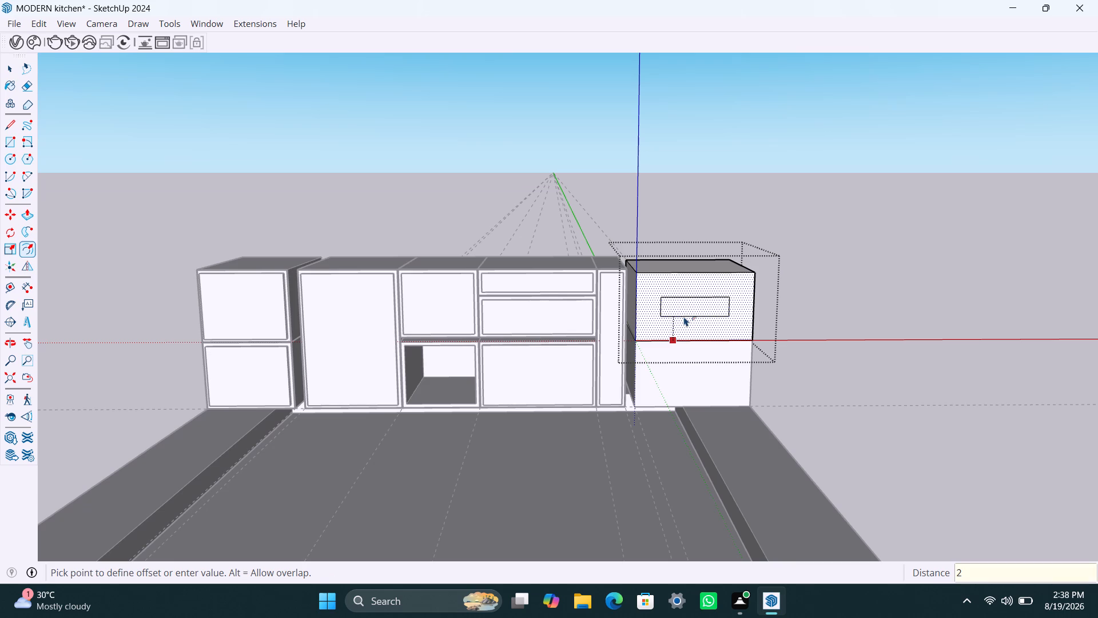
pyautogui.press('.')
pyautogui.write('5mm')
pyautogui.press('Return')
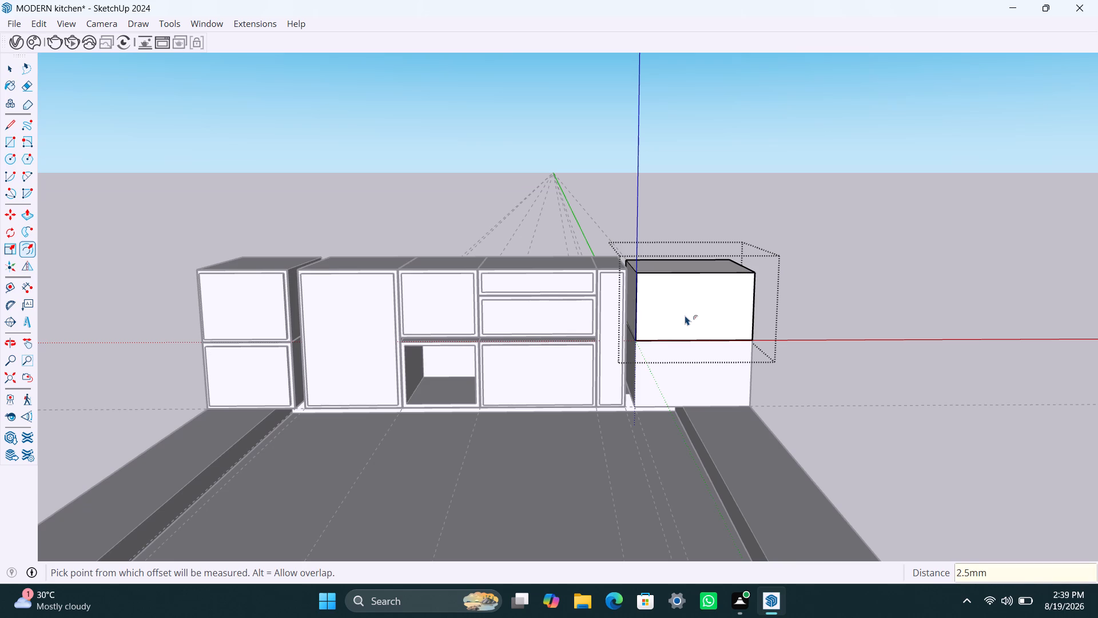
# Offset the inner front face of the far-end upper box inward by 18 mm to form the carcass walls.
pyautogui.click(673, 303)
pyautogui.press('1')
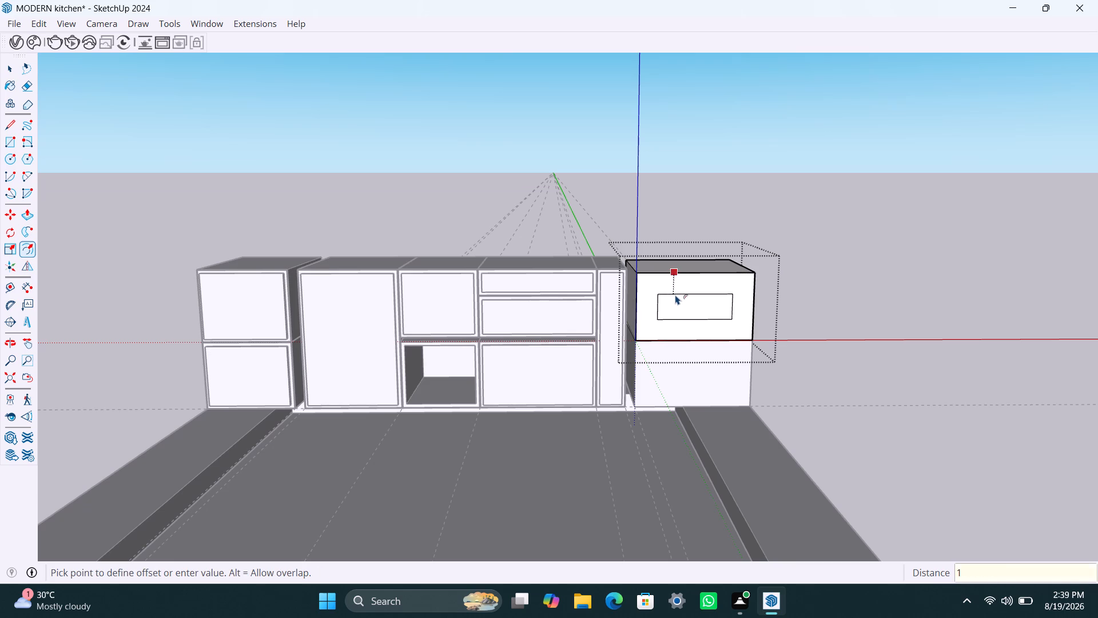
pyautogui.write('8mm')
pyautogui.press('Return')
pyautogui.press('space')
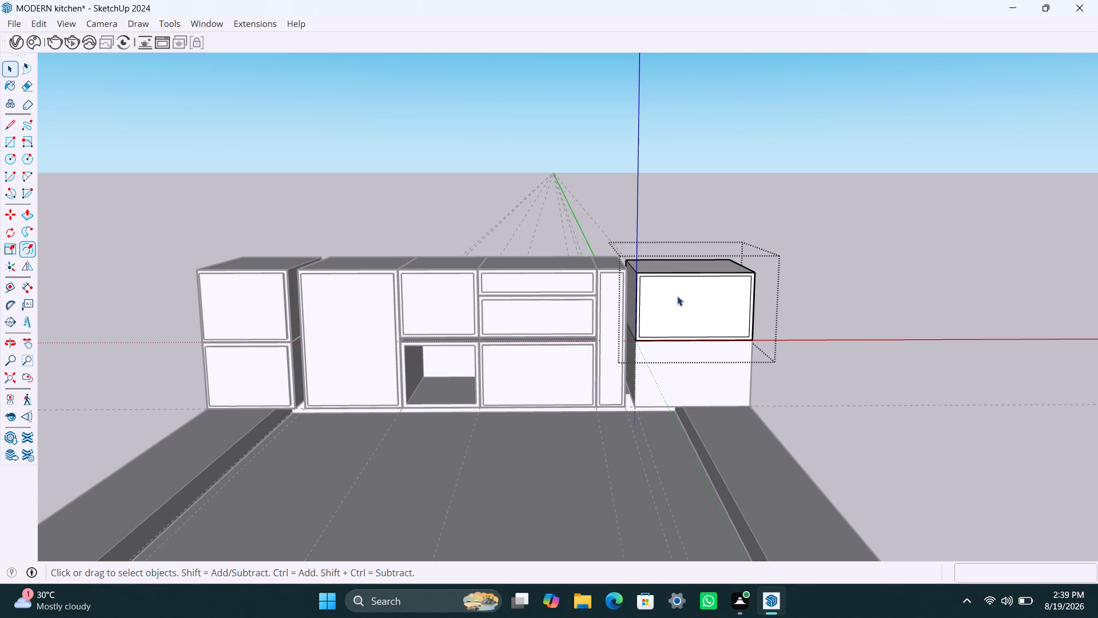
# Delete the thin 2.5 mm outer strip around the far-end upper box's front face.
pyautogui.scroll(20, 683, 286)
pyautogui.scroll(5, 683, 286)
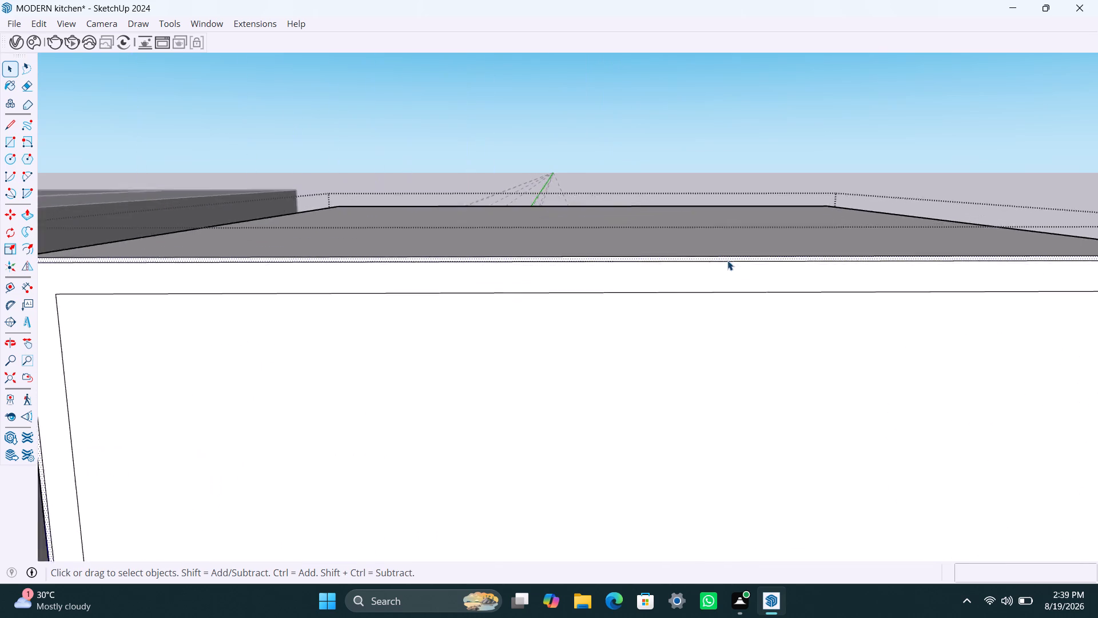
pyautogui.scroll(5, 727, 260)
pyautogui.click(727, 259)
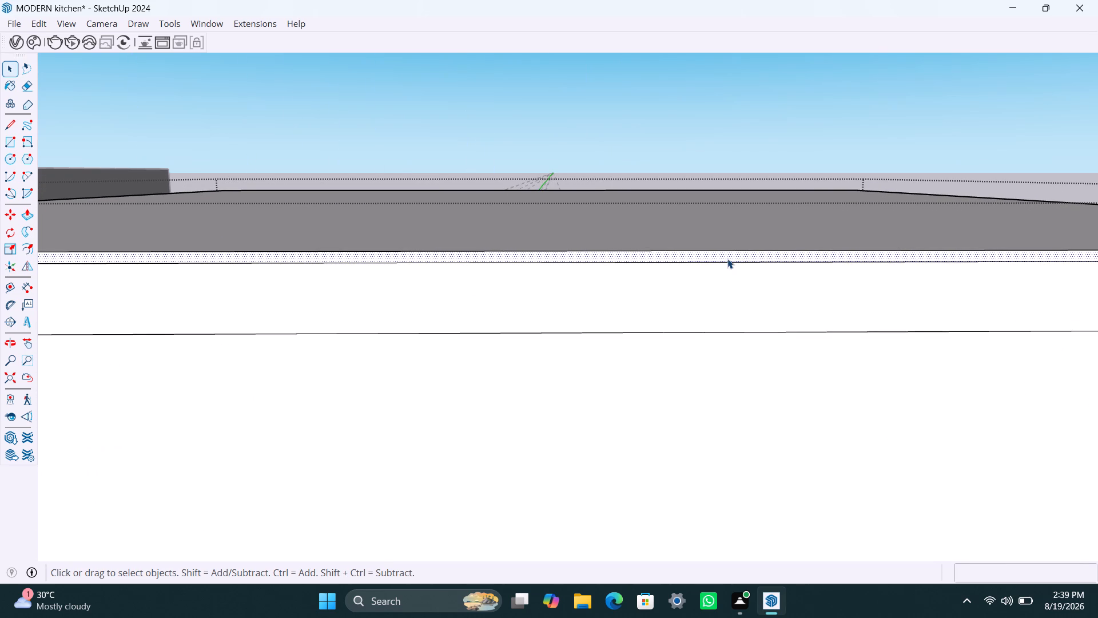
pyautogui.press('Delete')
# Push the far-end upper box's inner front face inward by 560 mm to hollow out the carcass.
pyautogui.scroll(-12, 718, 360)
pyautogui.scroll(1, 718, 365)
pyautogui.scroll(-7, 718, 358)
pyautogui.keyDown('shift'); pyautogui.moveTo(719, 354); pyautogui.dragTo(698, 294, button='middle'); pyautogui.keyUp('shift')
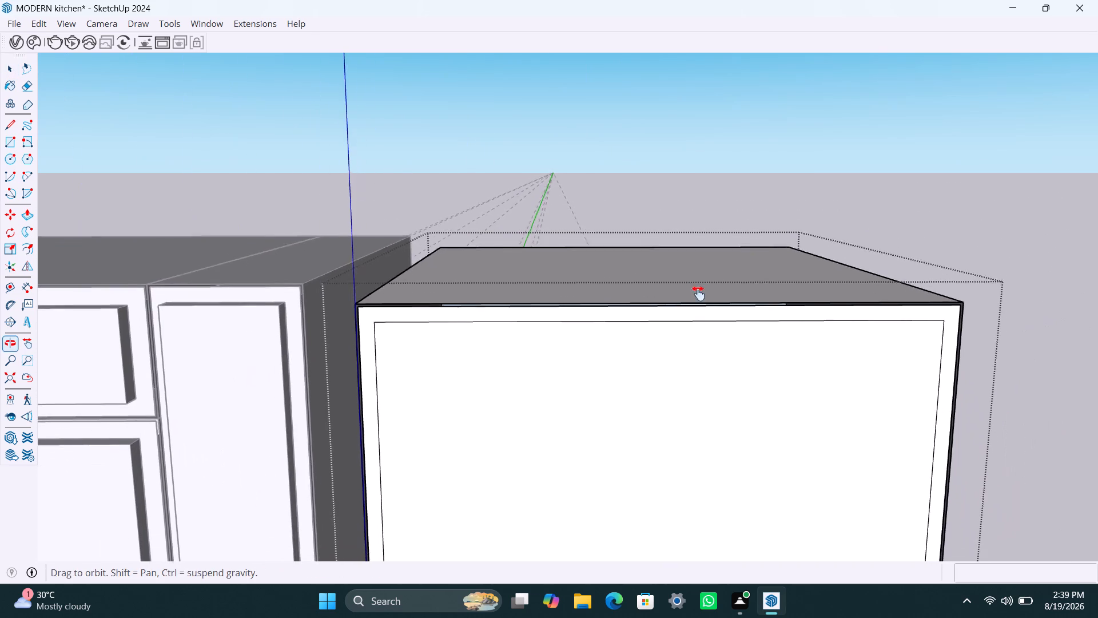
pyautogui.keyDown('shift'); pyautogui.moveTo(698, 294); pyautogui.dragTo(687, 261, button='middle'); pyautogui.keyUp('shift')
pyautogui.scroll(-4, 699, 350)
pyautogui.click(699, 369)
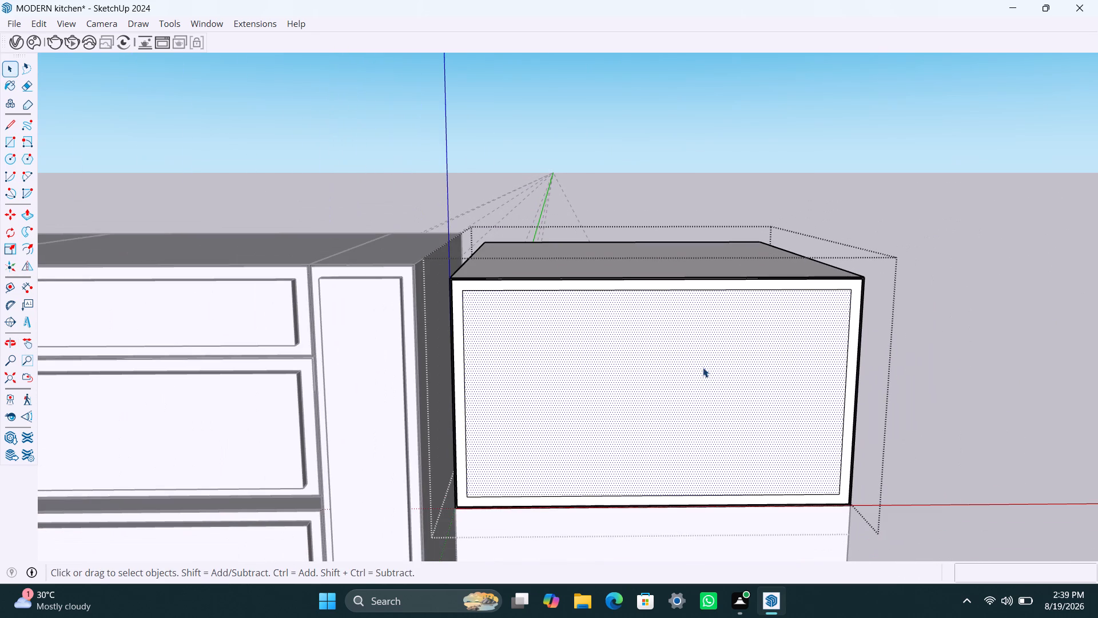
pyautogui.press('p')
pyautogui.click(703, 368)
pyautogui.write('560mm')
pyautogui.press('Return')
pyautogui.press('space')
pyautogui.scroll(-5, 690, 350)
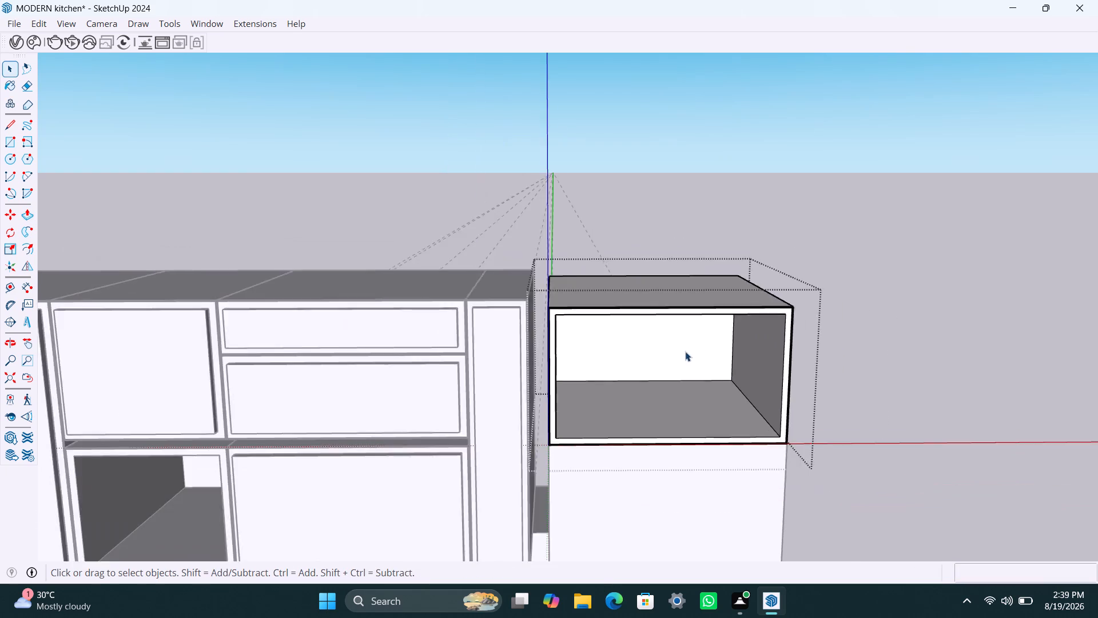
# Draw a rectangle of about 22 by 12 inches across the far-end upper box's front opening and make its face and edges a group.
pyautogui.scroll(-3, 685, 351)
pyautogui.moveTo(683, 368); pyautogui.dragTo(676, 347, button='middle')
pyautogui.scroll(3, 687, 348)
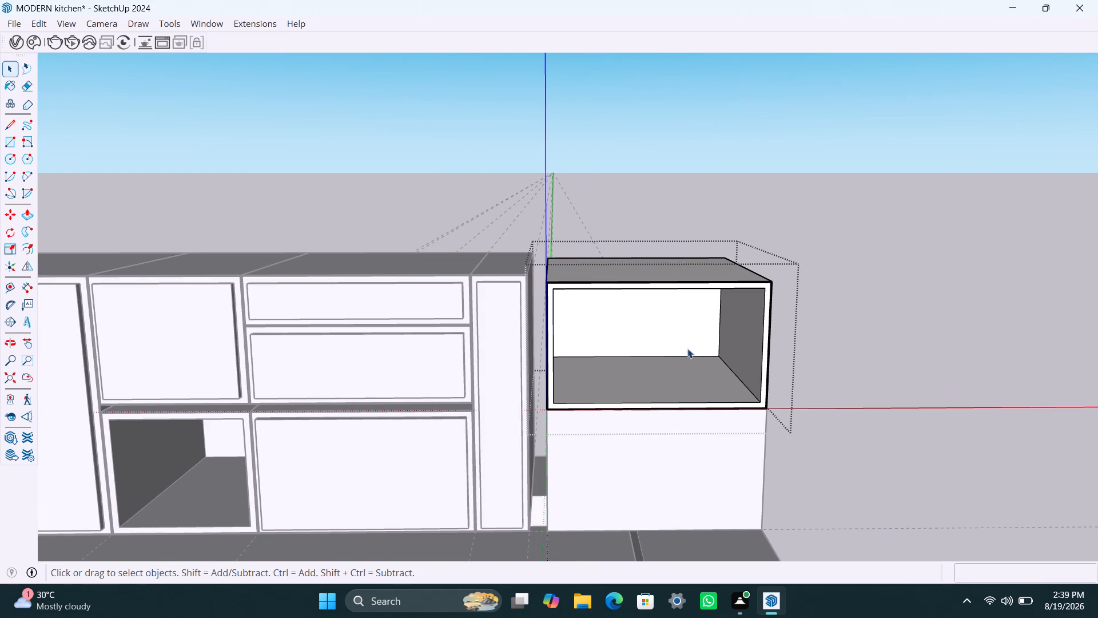
pyautogui.scroll(3, 614, 445)
pyautogui.moveTo(596, 367); pyautogui.dragTo(583, 351, button='middle')
pyautogui.scroll(1, 583, 351)
pyautogui.press('r')
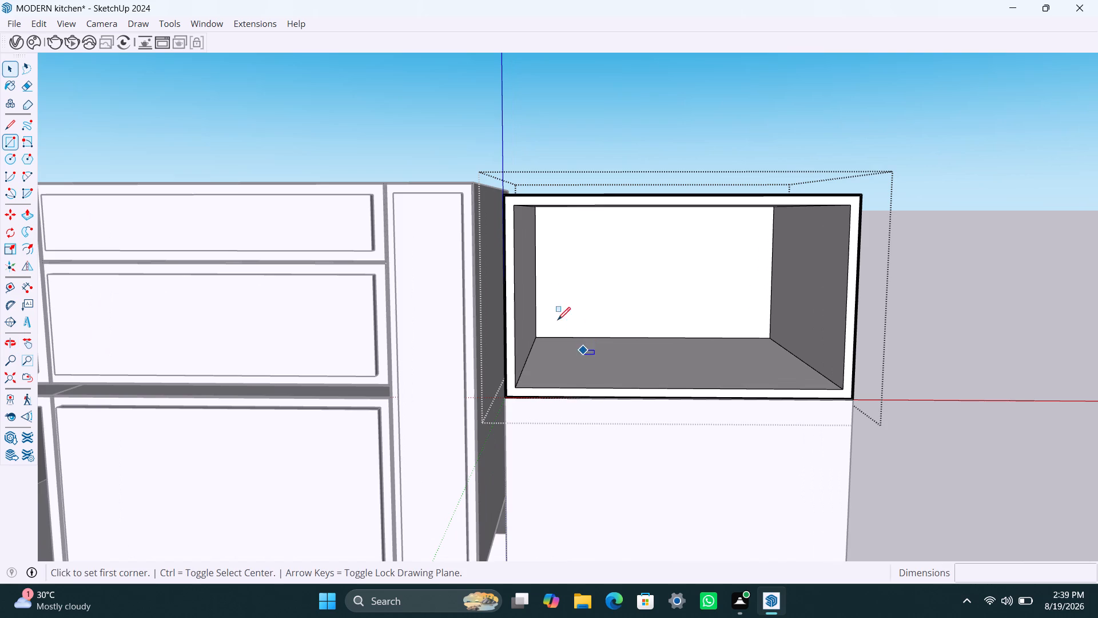
pyautogui.click(515, 207)
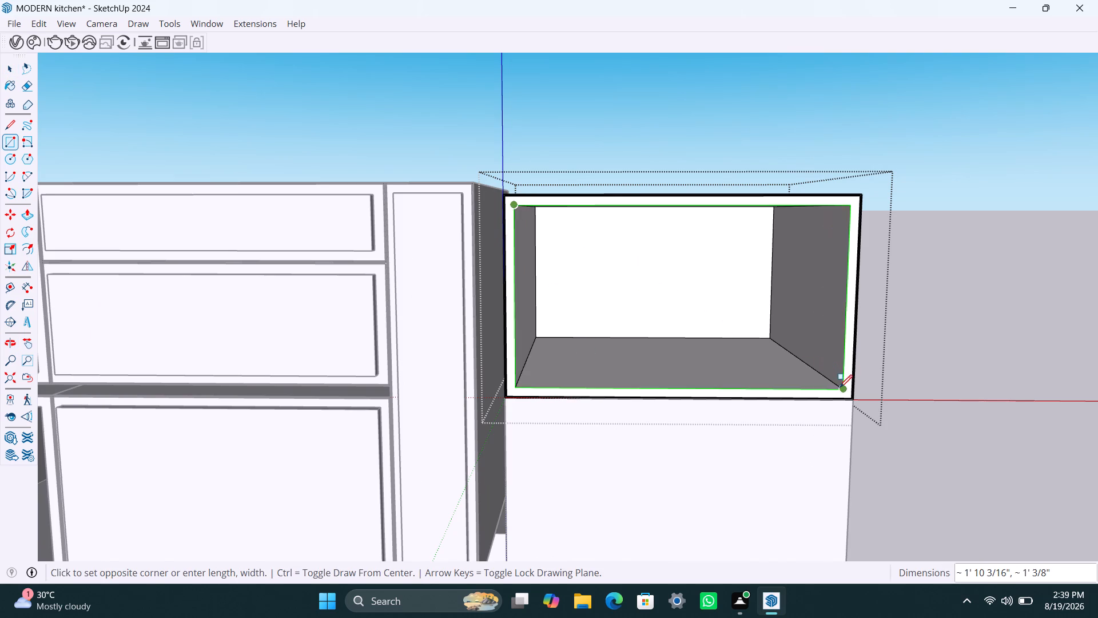
pyautogui.click(842, 389)
pyautogui.press('space')
pyautogui.doubleClick(779, 343)
pyautogui.rightClick(779, 343)
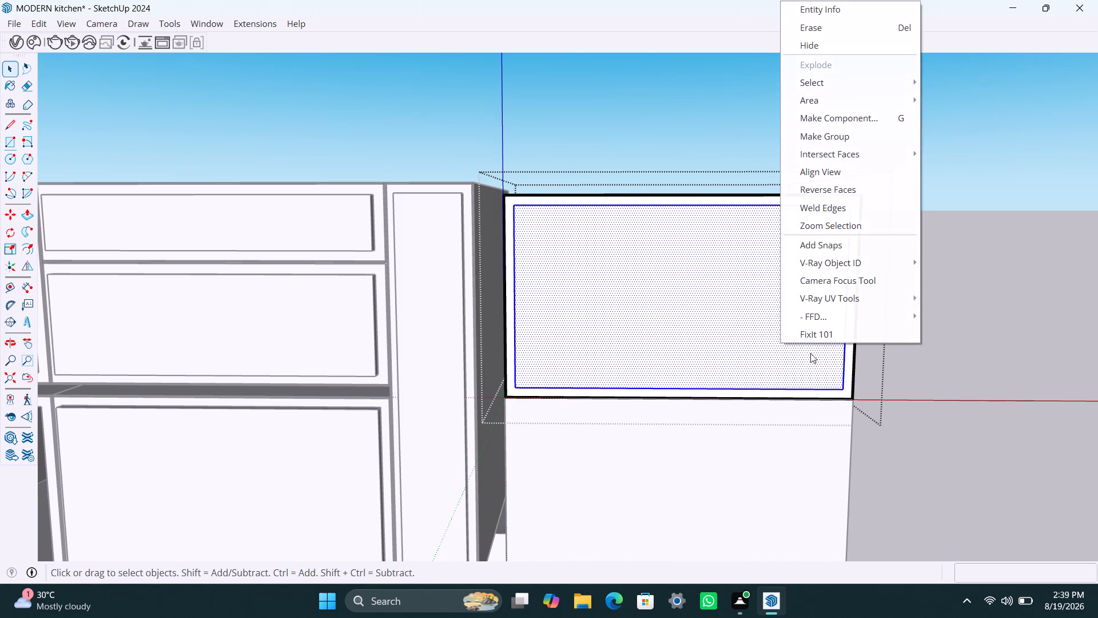
pyautogui.click(860, 136)
# Extrude the far-end upper box's grouped front face outward by 18 mm, and leave the panel and cabinet groups.
pyautogui.tripleClick(725, 320)
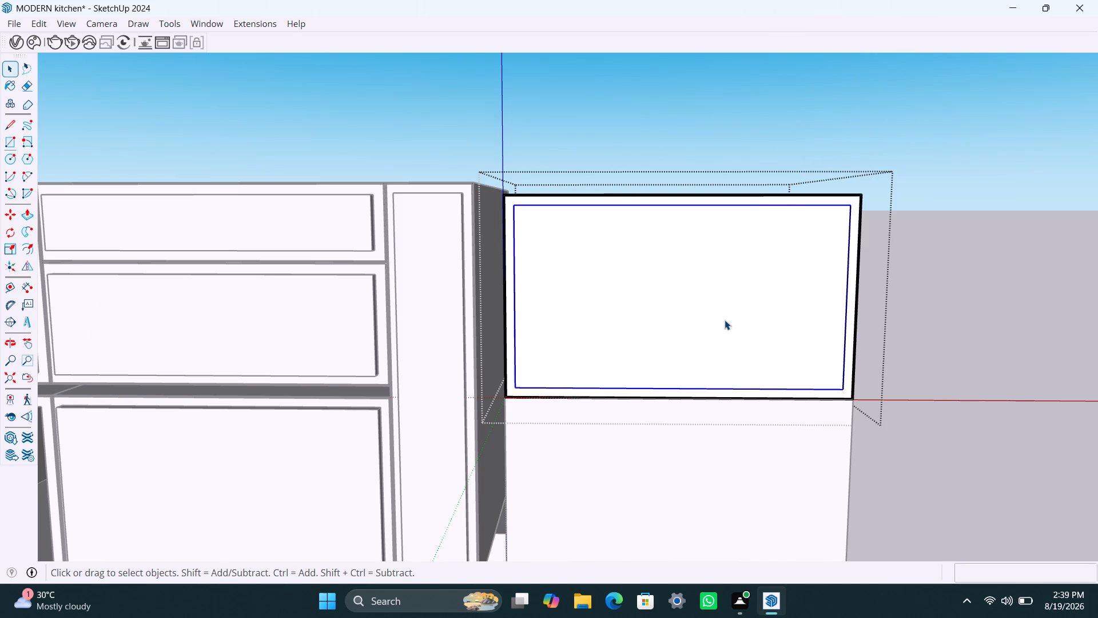
pyautogui.press('p')
pyautogui.click(725, 320)
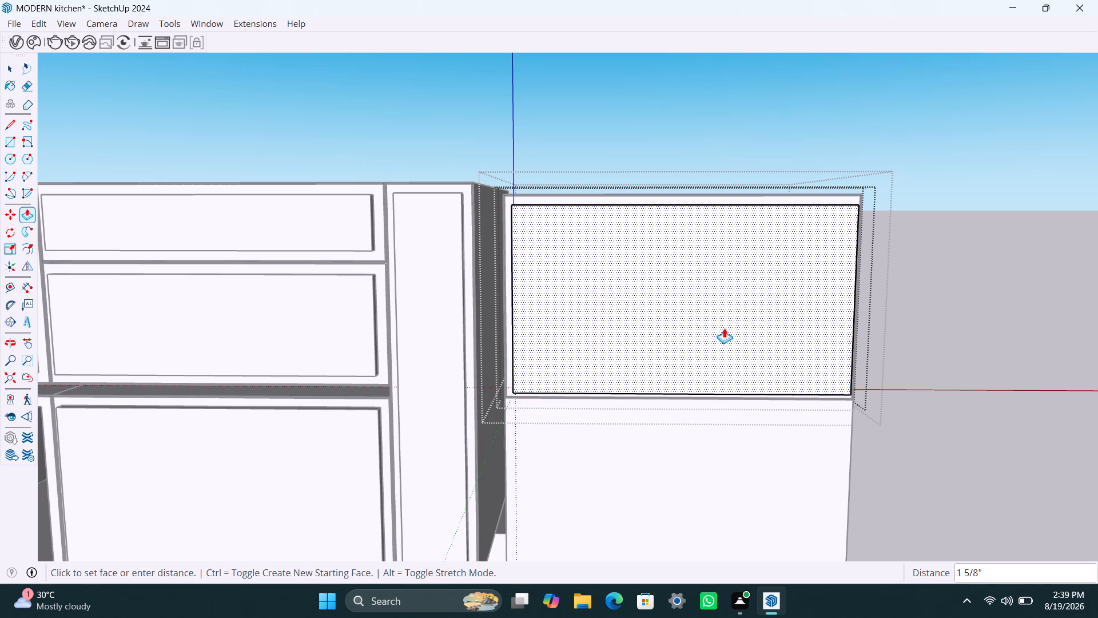
pyautogui.write('18mm')
pyautogui.press('Return')
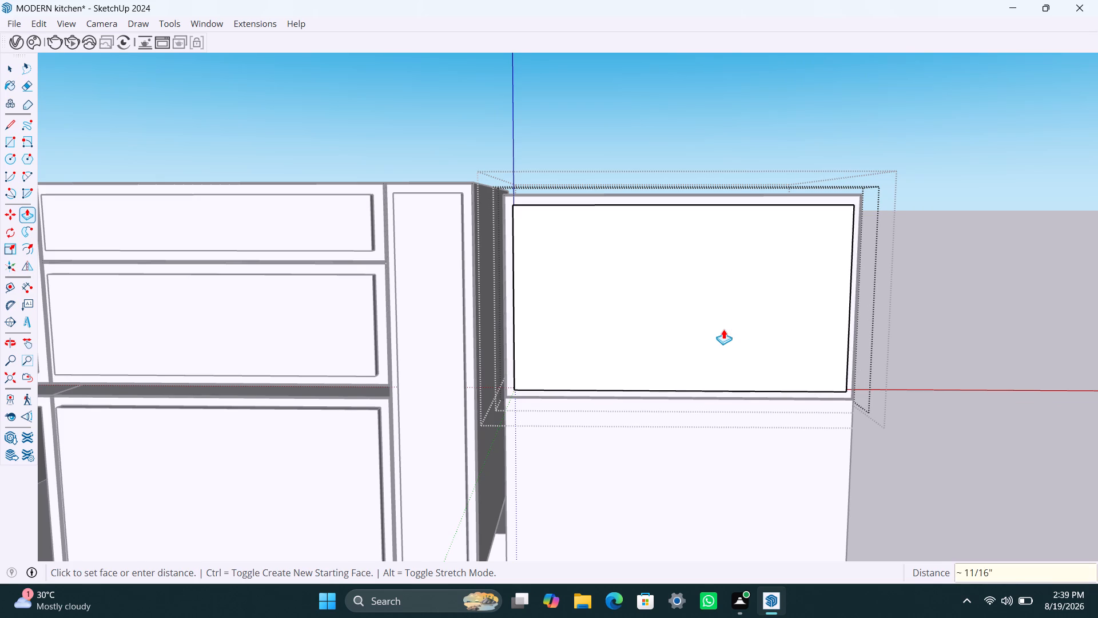
pyautogui.press('space')
pyautogui.click(918, 296)
pyautogui.scroll(-5, 689, 414)
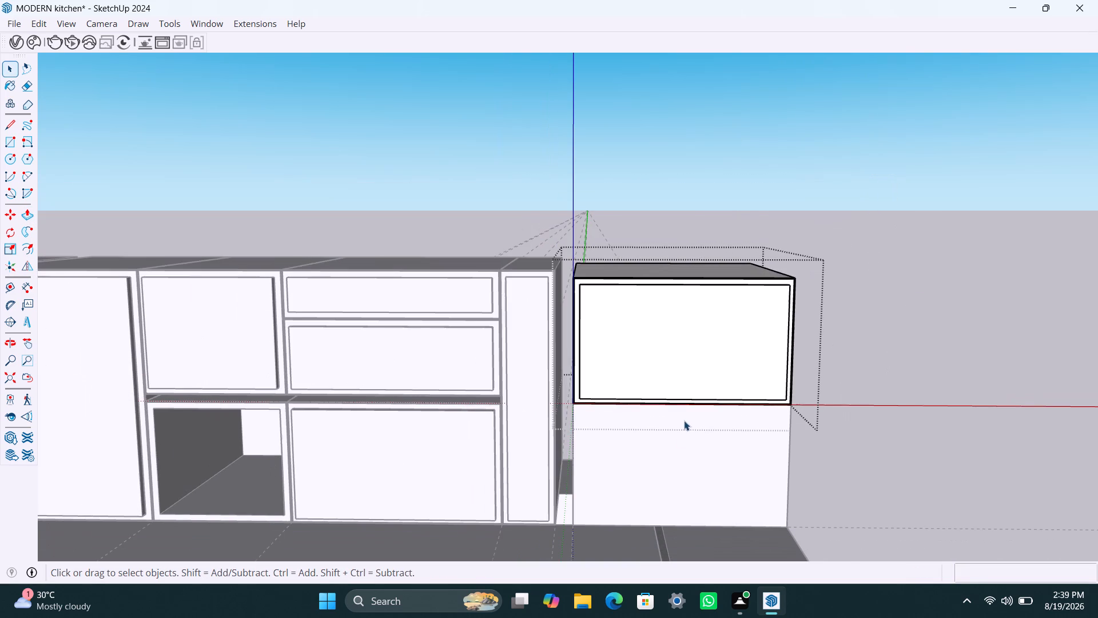
pyautogui.moveTo(671, 437); pyautogui.dragTo(639, 402, button='middle')
pyautogui.click(850, 391)
# In the group of the lower box beneath the far-end upper box, offset the front face inward by 2.5 mm.
pyautogui.tripleClick(651, 414)
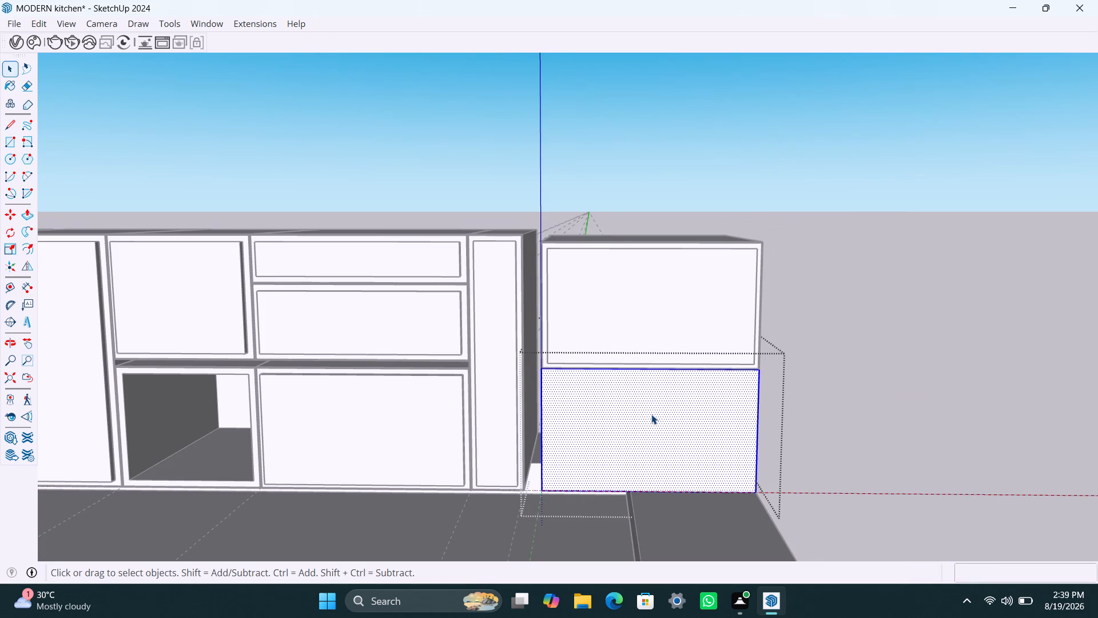
pyautogui.press('f')
pyautogui.click(607, 417)
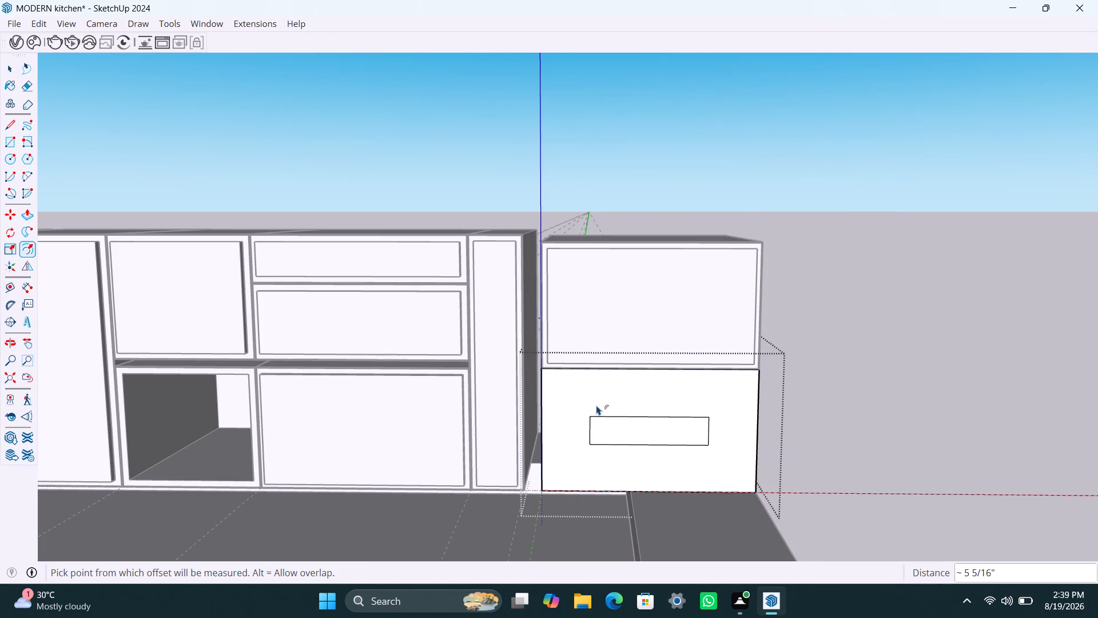
pyautogui.press('2')
pyautogui.press('.')
pyautogui.write('5m')
pyautogui.press('m')
pyautogui.press('Return')
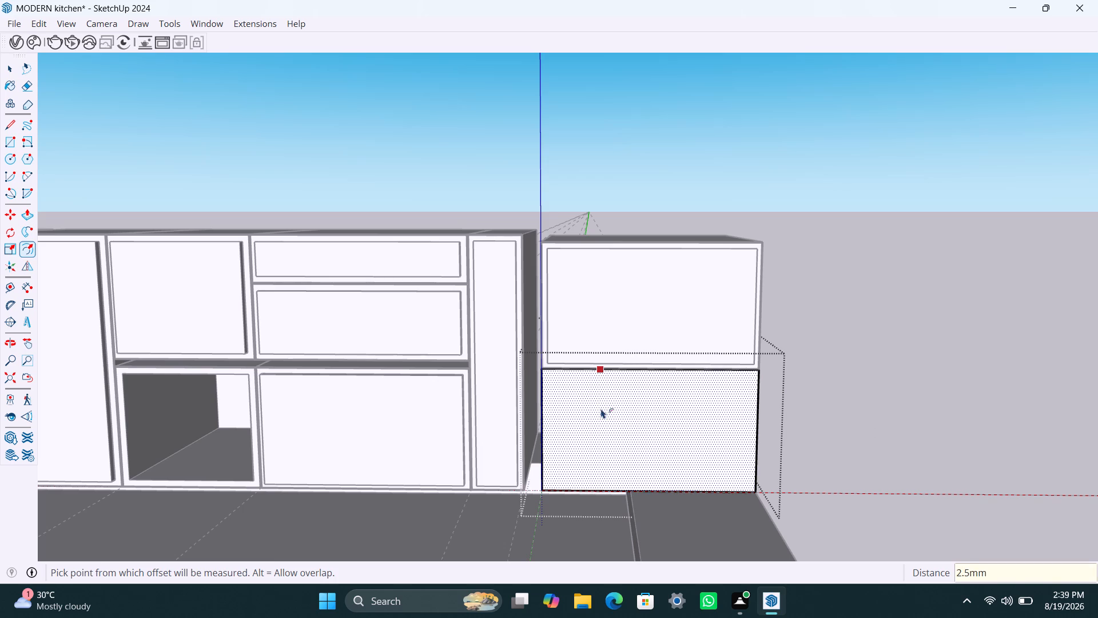
# Offset the inner front face of the far-end lower box inward by 18 mm to form the carcass walls.
pyautogui.click(564, 381)
pyautogui.press('1')
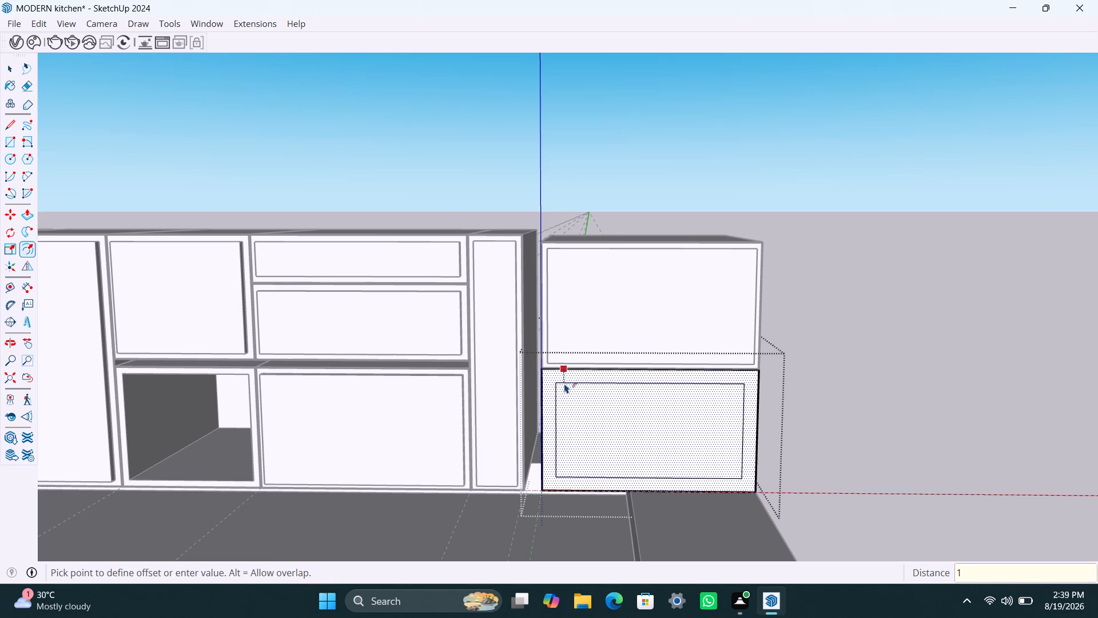
pyautogui.press('8')
pyautogui.write('mm')
pyautogui.press('Return')
pyautogui.press('space')
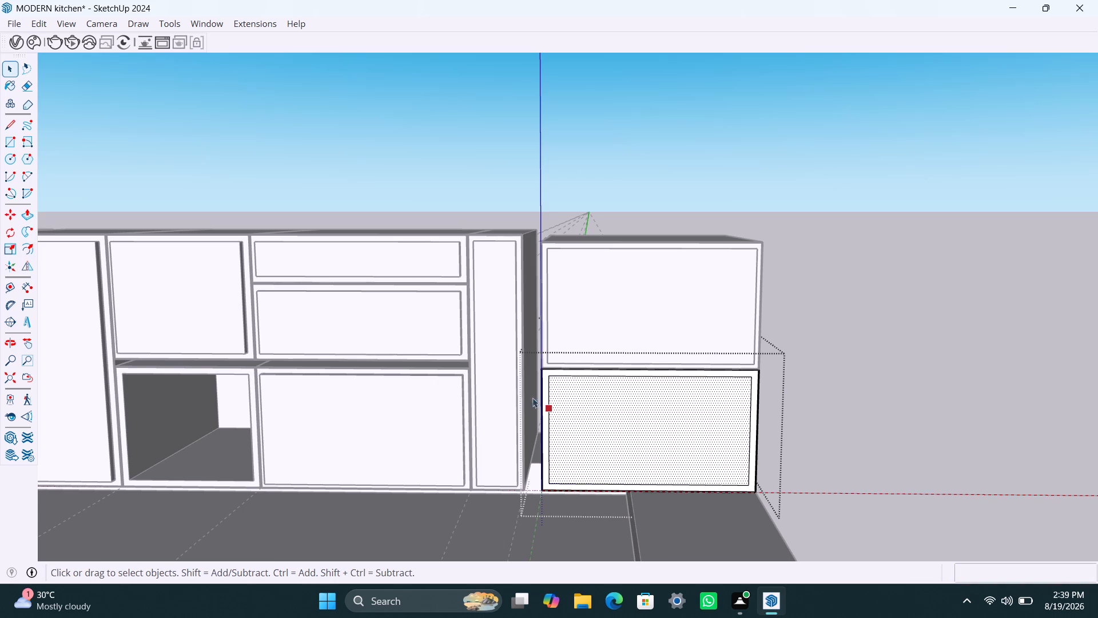
# Delete the thin 2.5 mm outer strip around the far-end lower box's front face.
pyautogui.scroll(18, 544, 435)
pyautogui.click(542, 379)
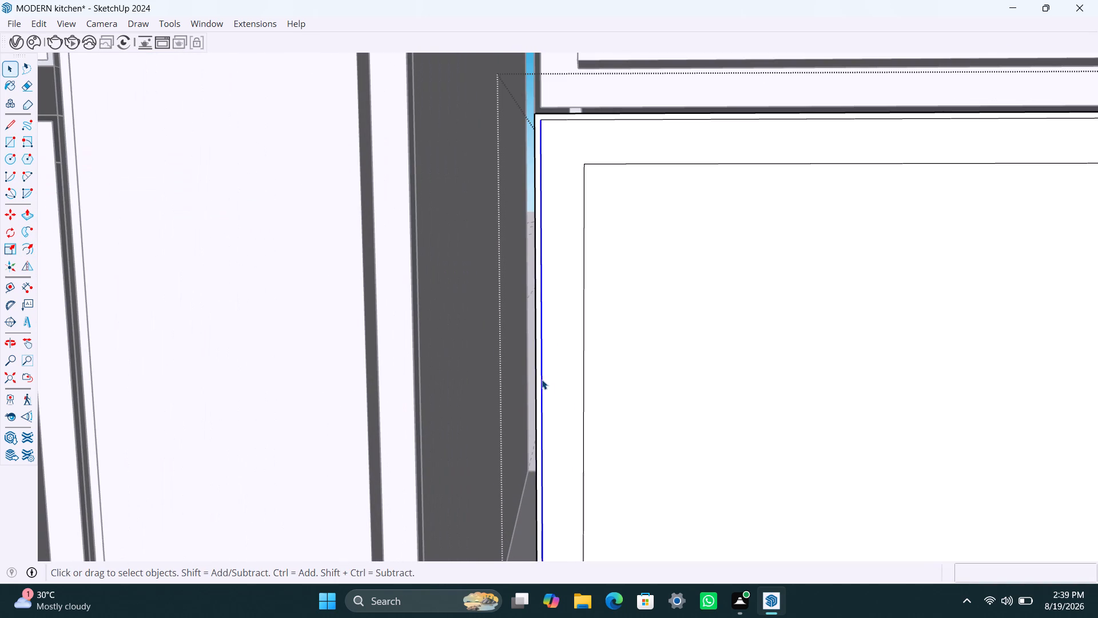
pyautogui.click(539, 381)
pyautogui.press('Delete')
# Push the far-end lower box's inner front face inward by 560 mm to hollow out the carcass.
pyautogui.scroll(-9, 563, 485)
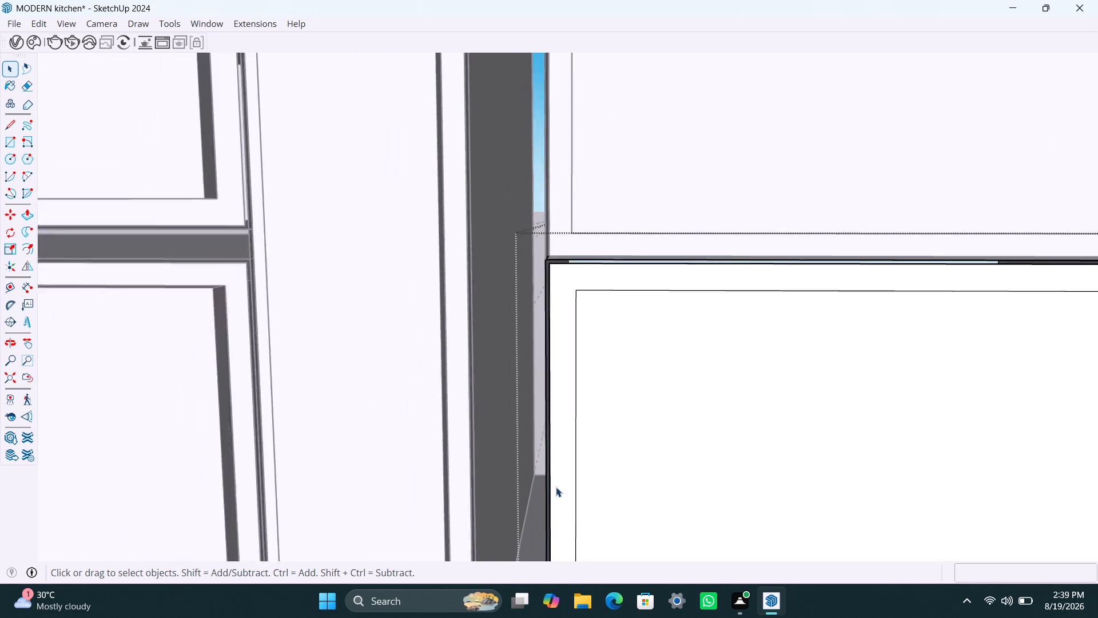
pyautogui.scroll(-10, 556, 487)
pyautogui.keyDown('shift'); pyautogui.moveTo(563, 455); pyautogui.dragTo(510, 418, button='middle'); pyautogui.keyUp('shift')
pyautogui.click(575, 426)
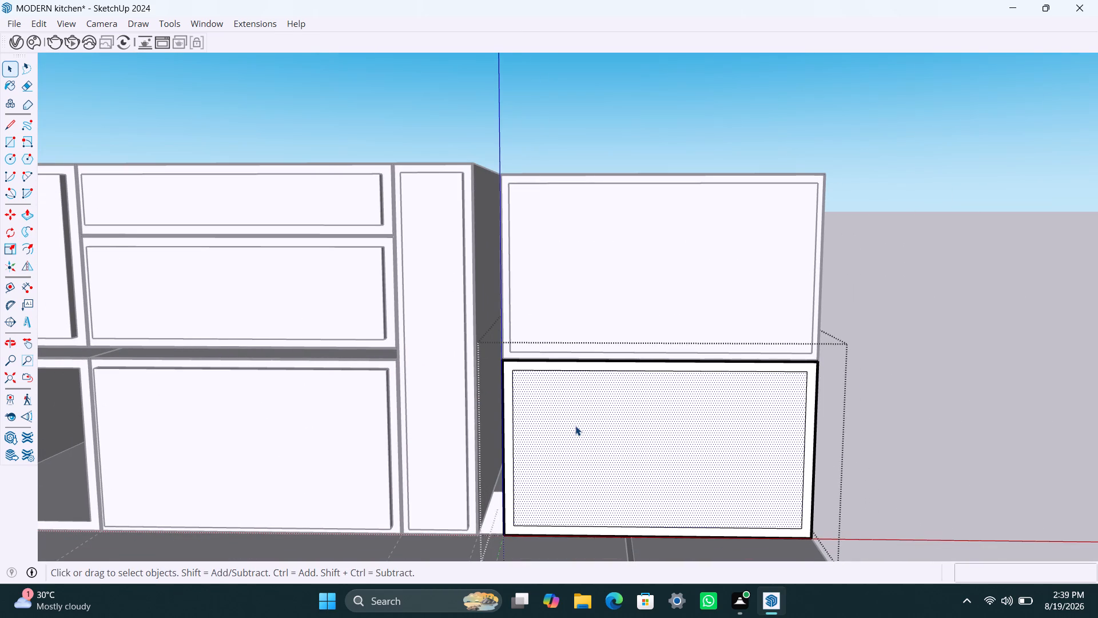
pyautogui.press('p')
pyautogui.click(575, 429)
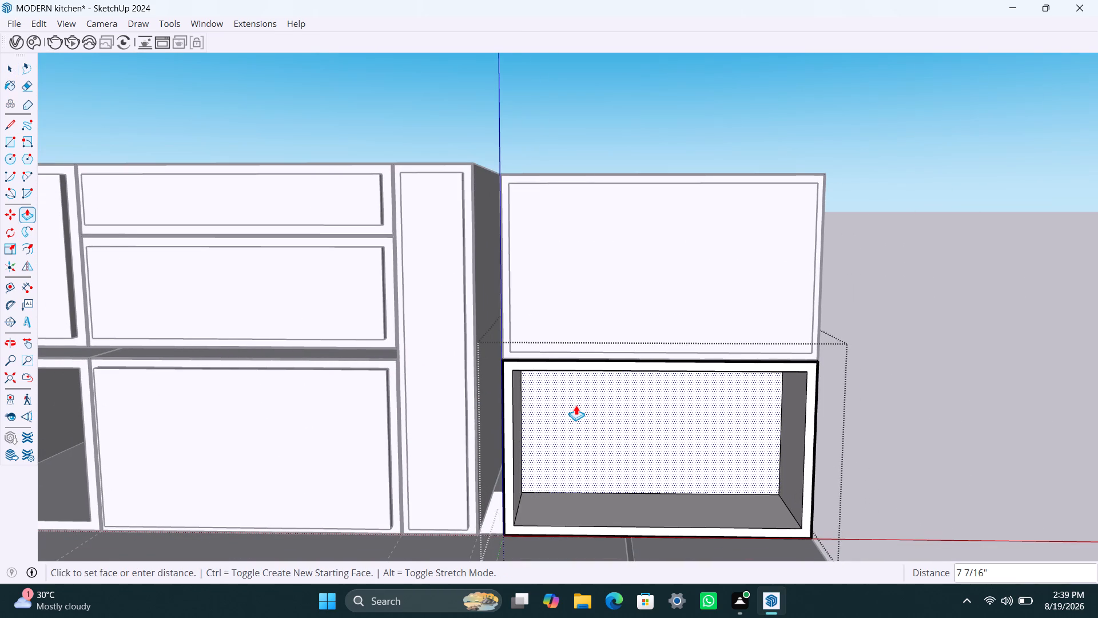
pyautogui.write('560mm')
pyautogui.press('Return')
pyautogui.press('space')
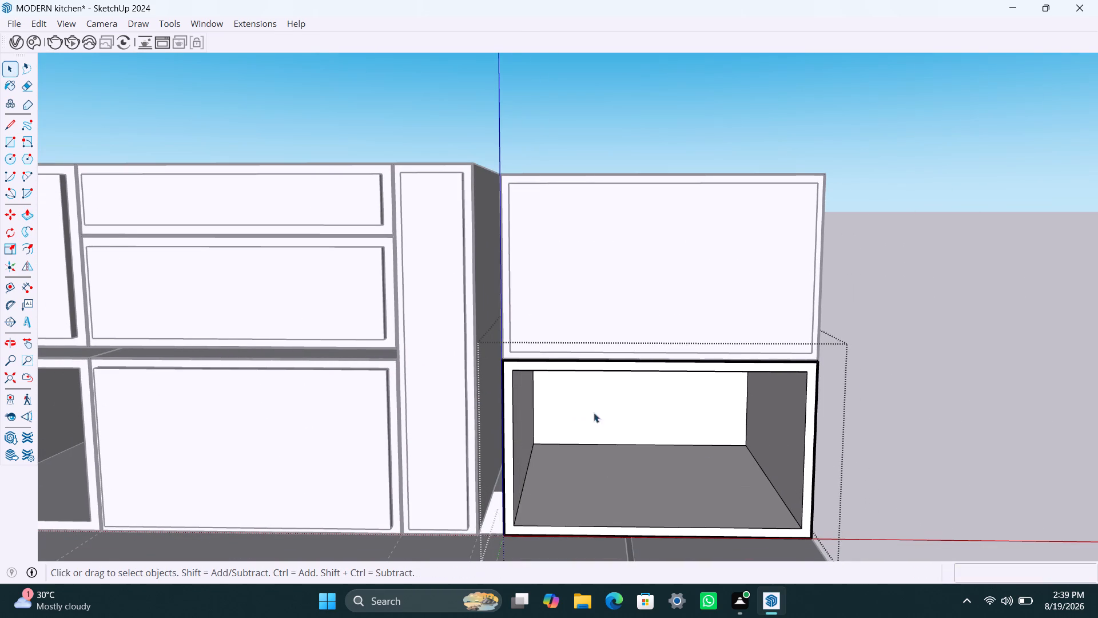
# Draw a rectangle across the far-end lower box's front opening and make its face and edges a group.
pyautogui.scroll(-3, 679, 426)
pyautogui.moveTo(663, 438); pyautogui.dragTo(643, 423, button='middle')
pyautogui.press('r')
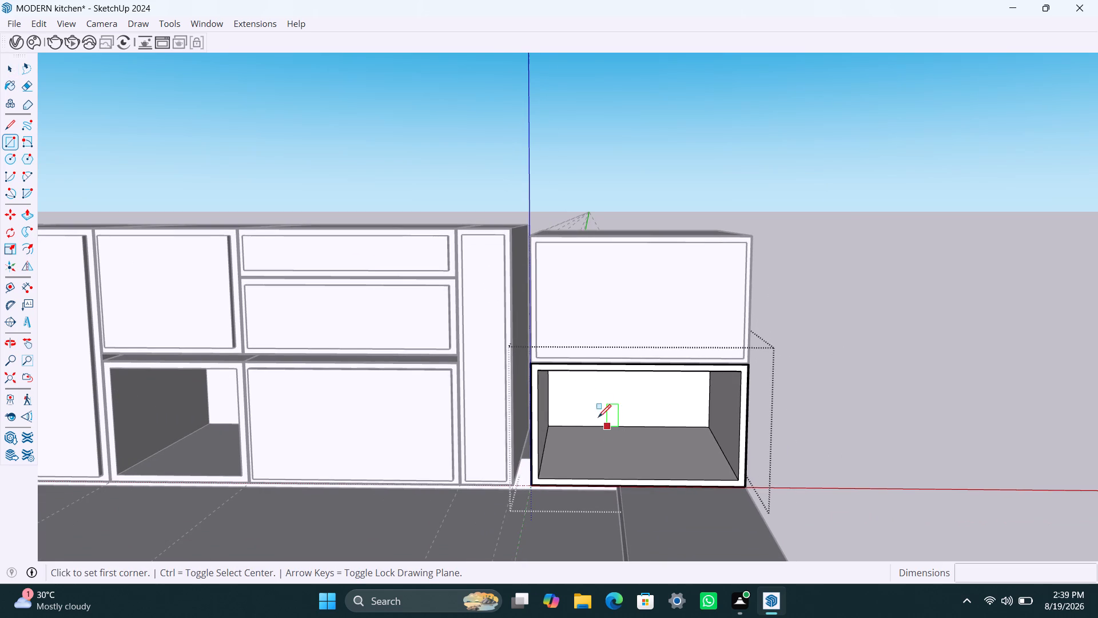
pyautogui.click(545, 373)
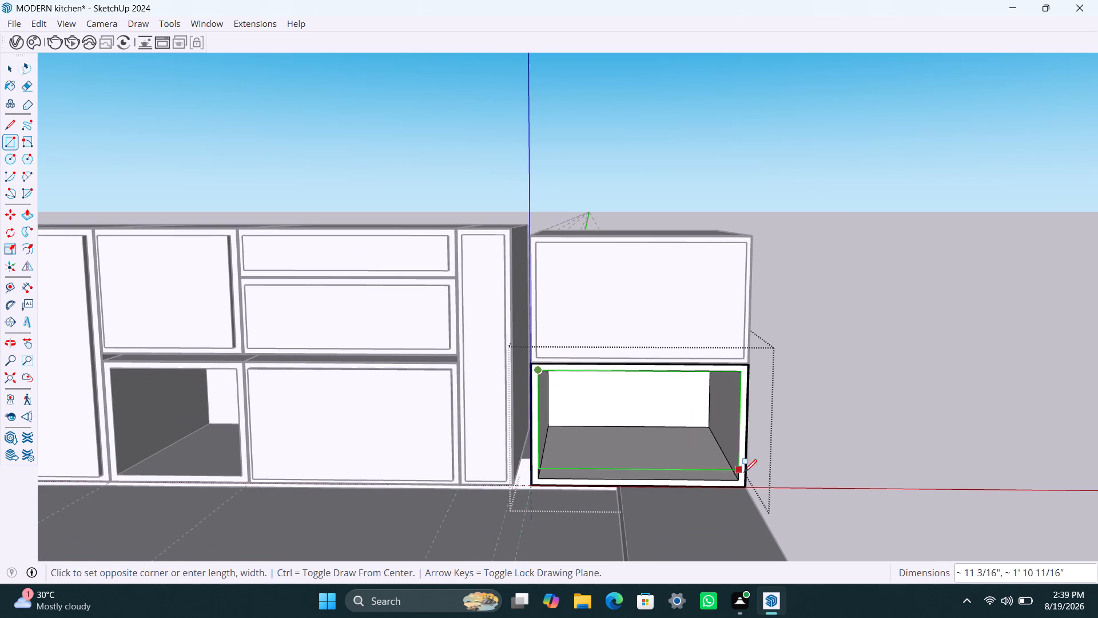
pyautogui.click(739, 477)
pyautogui.press('space')
pyautogui.doubleClick(699, 440)
pyautogui.rightClick(699, 440)
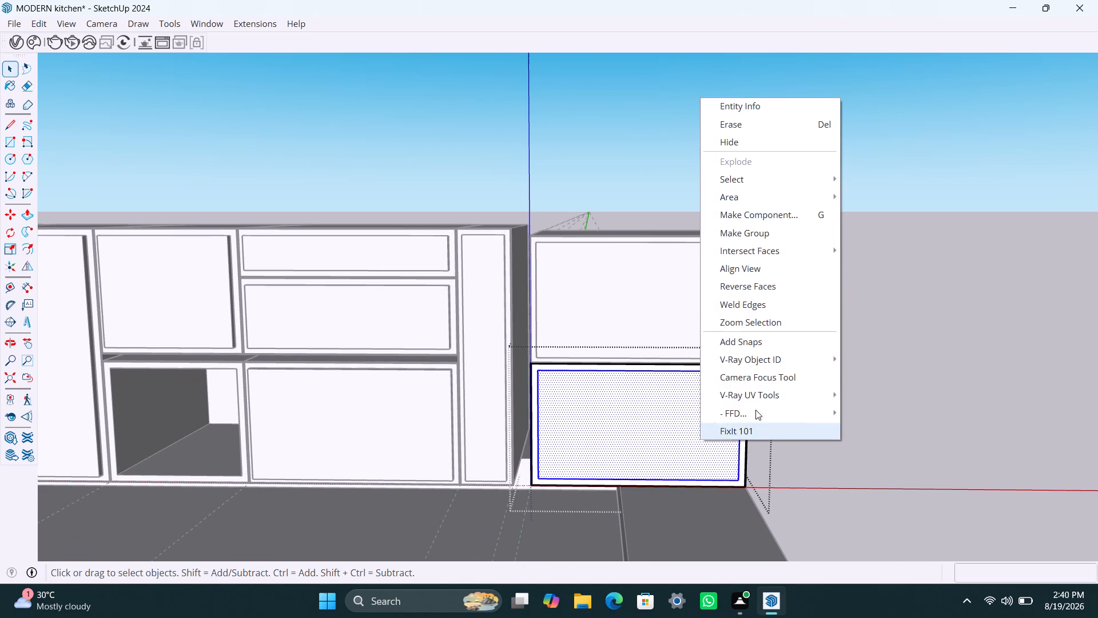
pyautogui.click(739, 237)
# Extrude the far-end lower box's grouped front face outward by 18 mm, and leave the panel and cabinet groups.
pyautogui.tripleClick(612, 445)
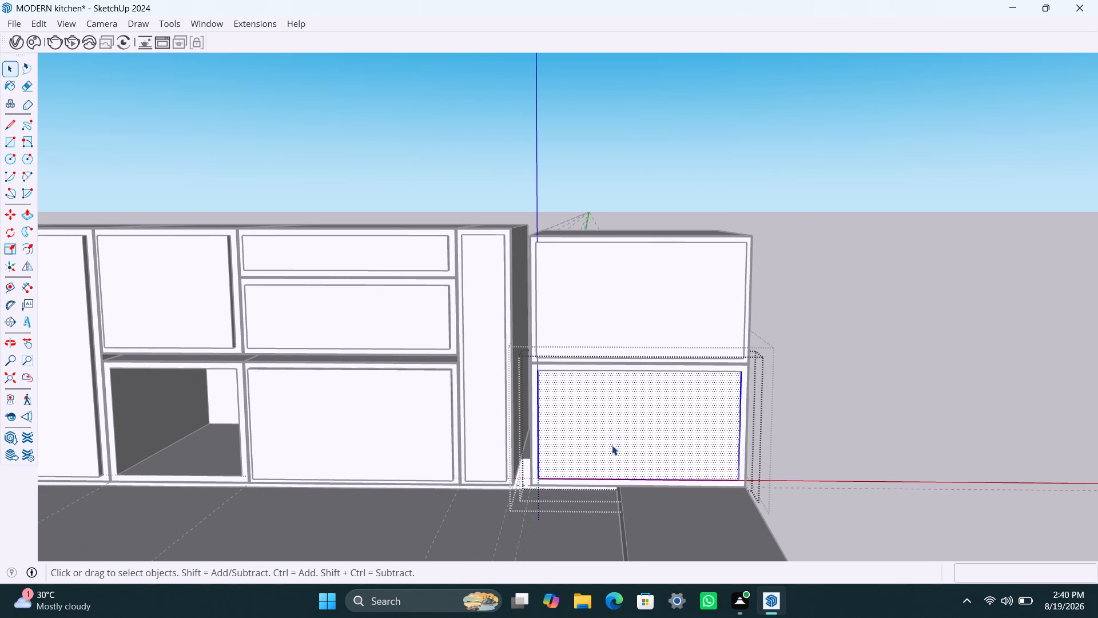
pyautogui.press('p')
pyautogui.click(612, 445)
pyautogui.write('18mm')
pyautogui.press('Return')
pyautogui.press('space')
pyautogui.click(854, 418)
pyautogui.scroll(-11, 663, 391)
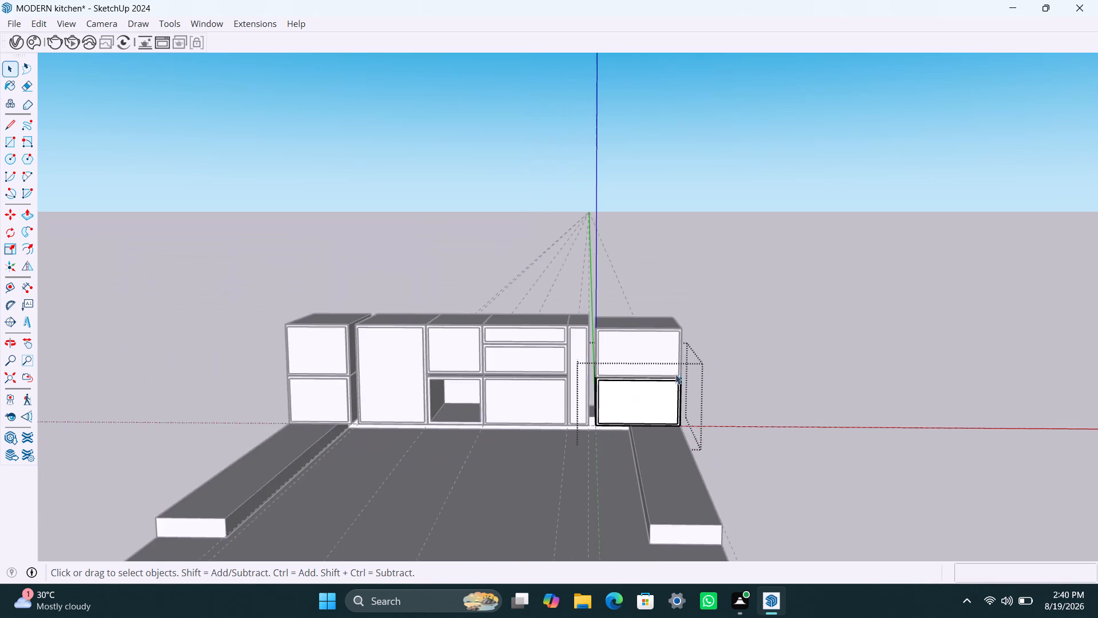
pyautogui.click(791, 282)
# Examine the whole cabinet run and its base from the front, the end and the back.
pyautogui.scroll(-2, 517, 425)
pyautogui.moveTo(518, 443); pyautogui.dragTo(550, 445, button='middle')
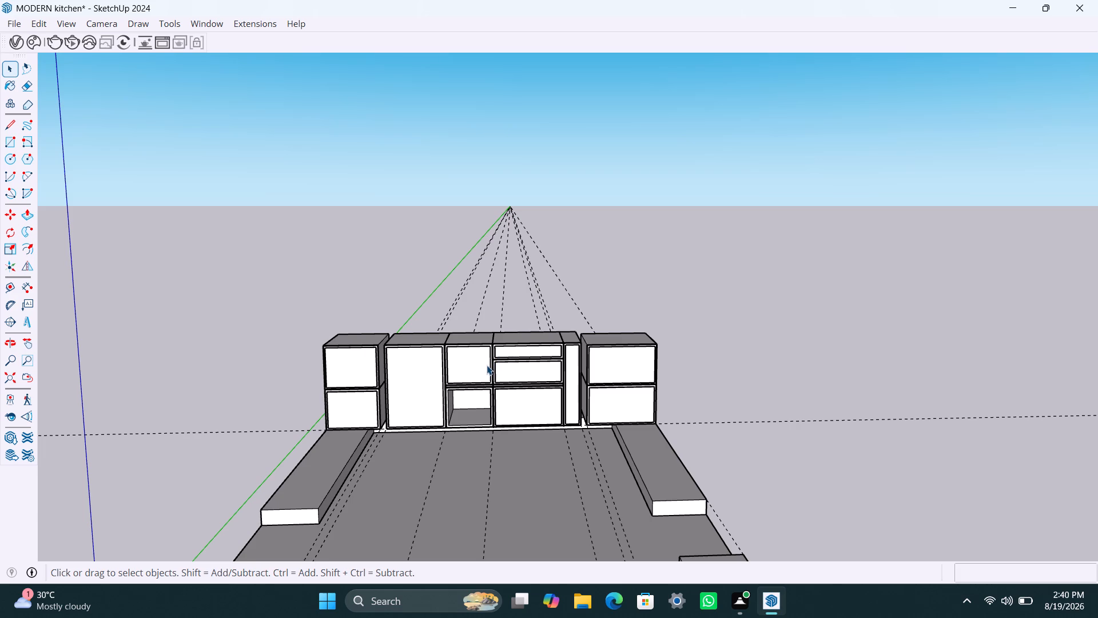
pyautogui.scroll(-2, 483, 451)
pyautogui.moveTo(494, 460); pyautogui.dragTo(765, 491, button='middle')
pyautogui.scroll(-3, 549, 467)
pyautogui.moveTo(538, 477); pyautogui.dragTo(606, 495, button='middle')
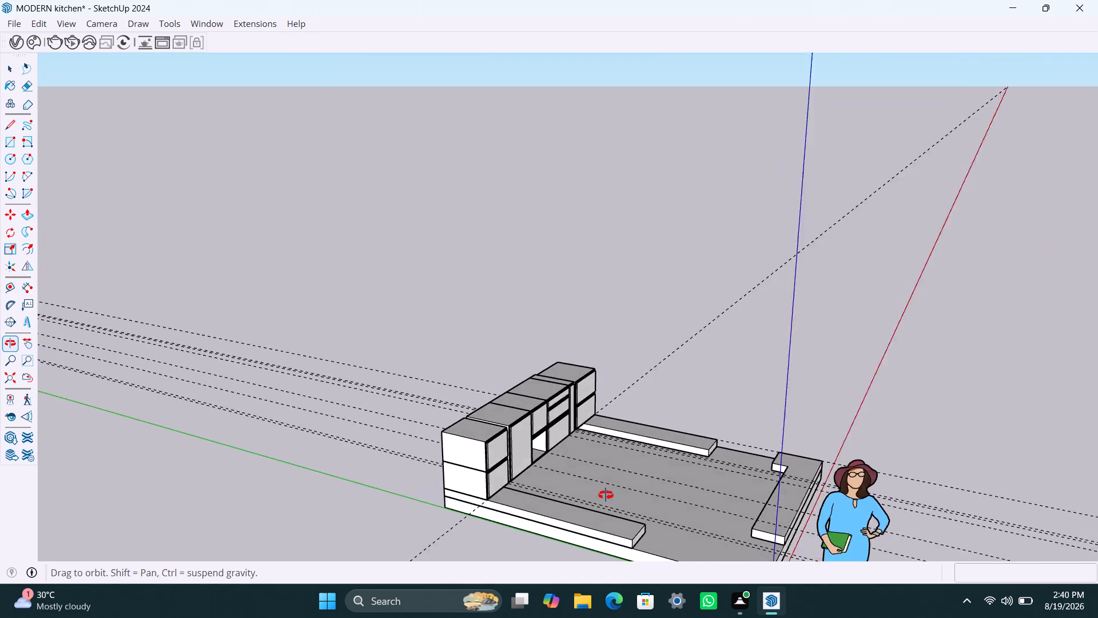
pyautogui.moveTo(606, 495); pyautogui.dragTo(711, 498, button='middle')
pyautogui.moveTo(481, 469); pyautogui.dragTo(516, 480, button='middle')
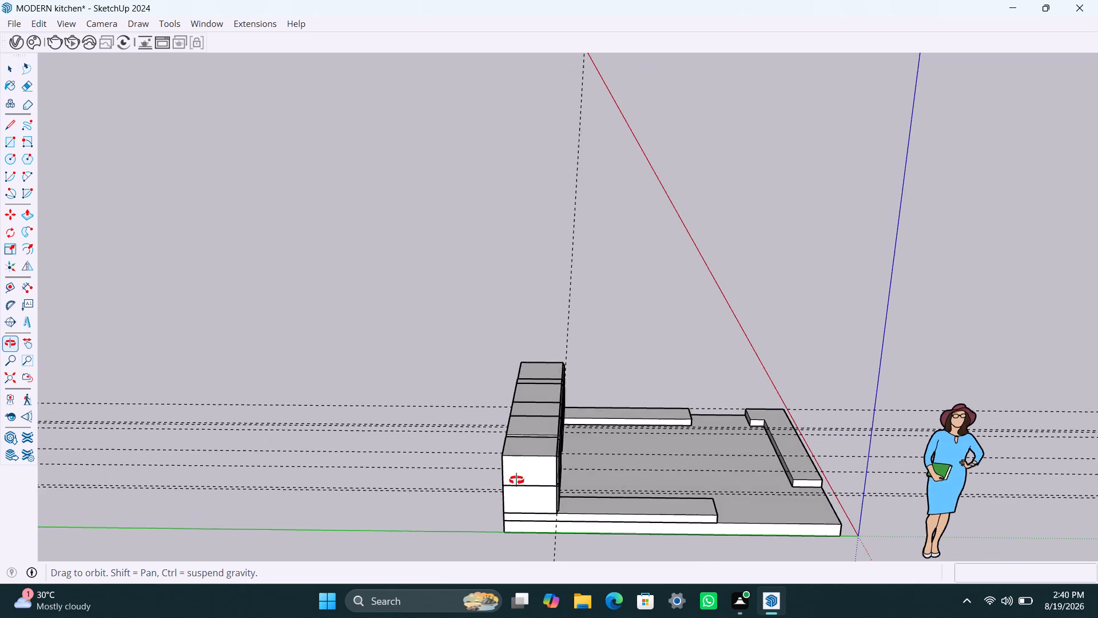
pyautogui.moveTo(516, 480); pyautogui.dragTo(590, 484, button='middle')
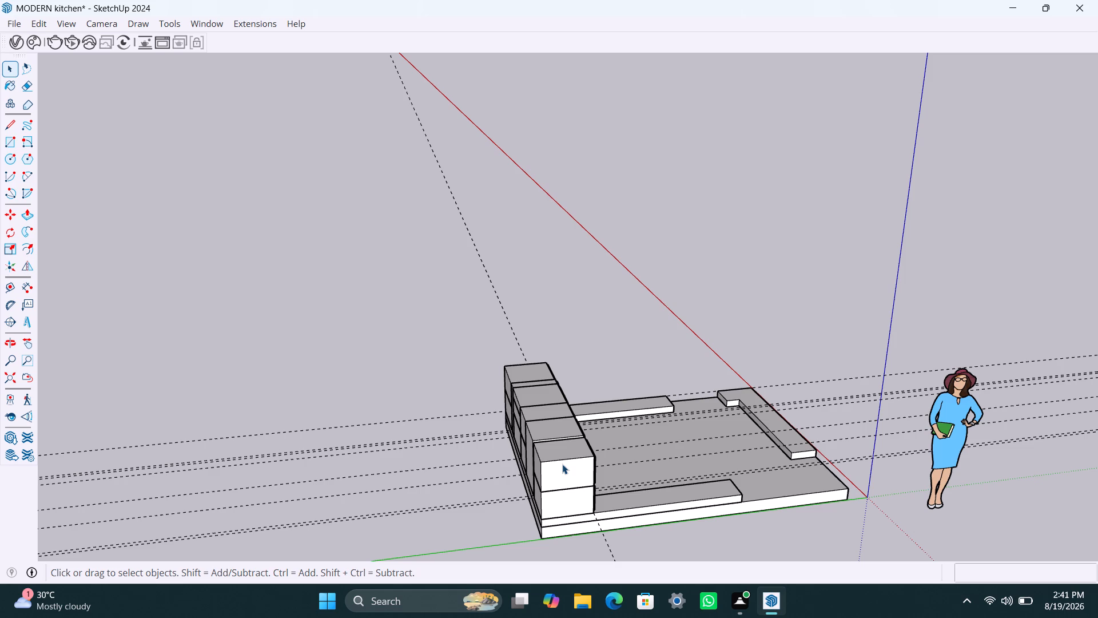
pyautogui.moveTo(536, 470); pyautogui.dragTo(748, 383, button='middle')
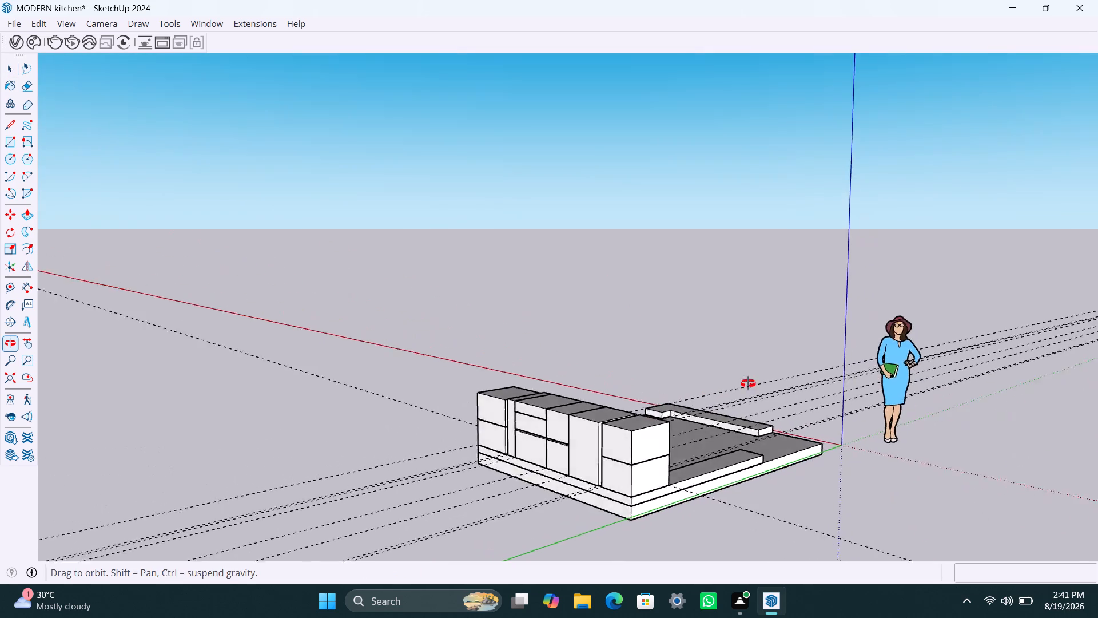
# Save the modern kitchen model.
pyautogui.moveTo(748, 383); pyautogui.dragTo(423, 480, button='middle')
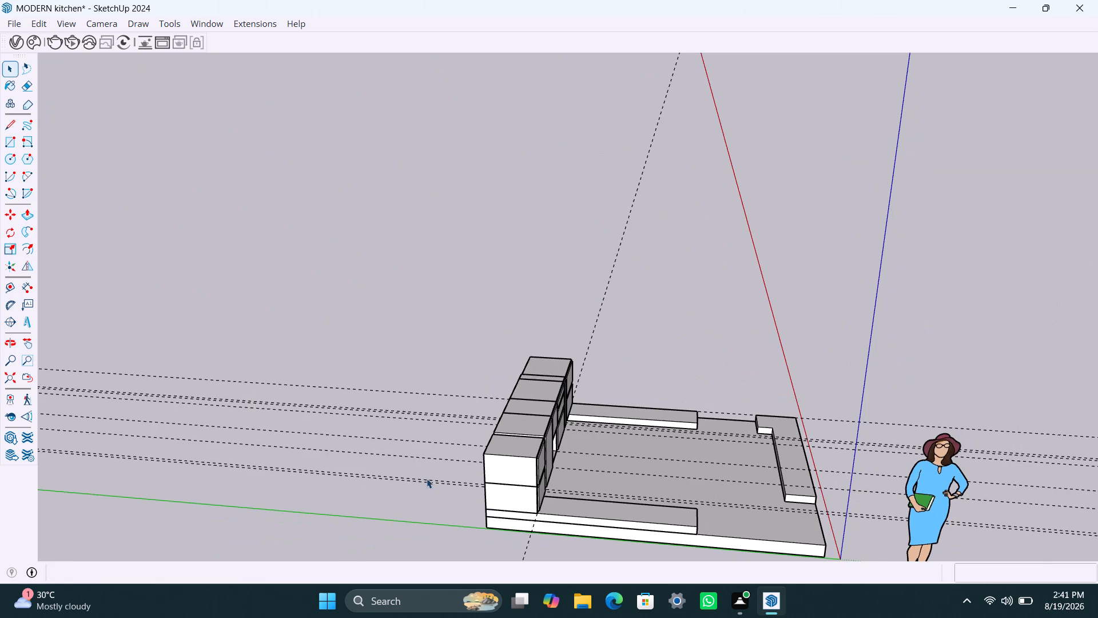
pyautogui.moveTo(494, 449); pyautogui.dragTo(523, 467, button='middle')
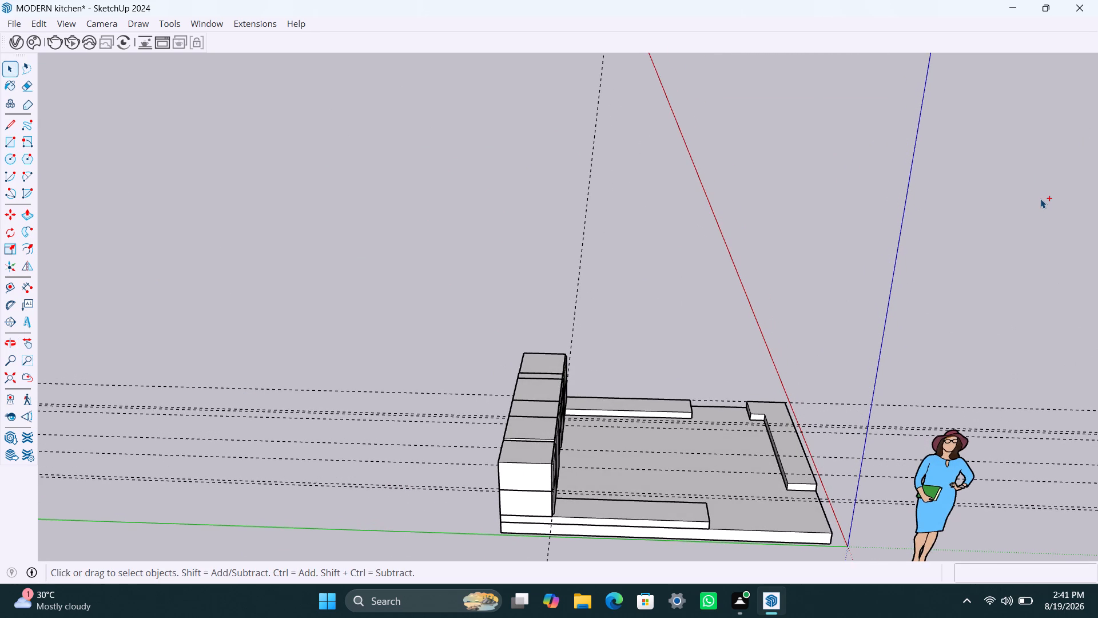
pyautogui.hotkey('ctrl', 's')
# Delete all construction guides from the model.
pyautogui.click(39, 24)
pyautogui.click(101, 172)
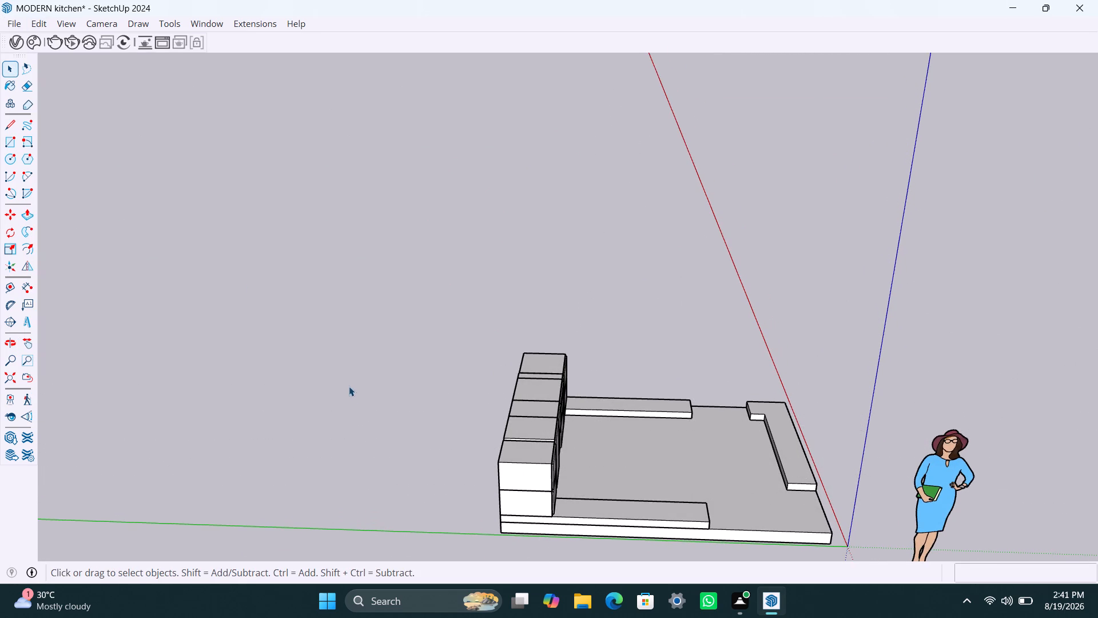
# Examine the cabinet run from above, including the gaps between the box tops at the far end.
pyautogui.scroll(-3, 349, 386)
pyautogui.moveTo(332, 351); pyautogui.dragTo(343, 508, button='middle')
pyautogui.scroll(-1, 385, 401)
pyautogui.moveTo(384, 409); pyautogui.dragTo(389, 412, button='middle')
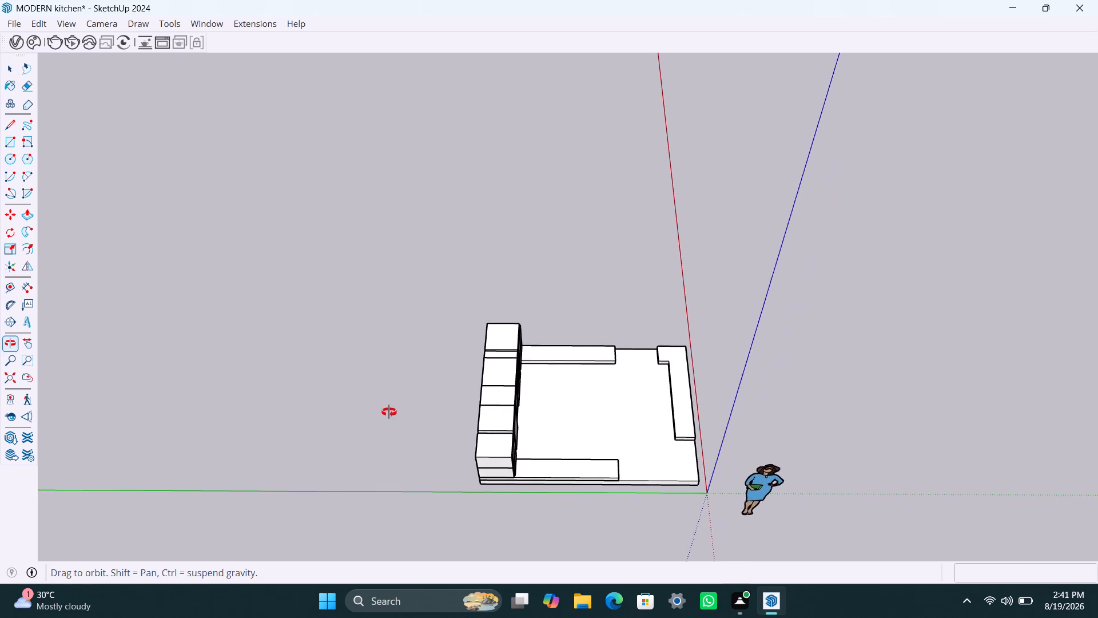
pyautogui.moveTo(389, 412); pyautogui.dragTo(390, 413, button='middle')
pyautogui.keyDown('shift'); pyautogui.scroll(4, 406, 395); pyautogui.keyUp('shift')
pyautogui.moveTo(429, 401); pyautogui.dragTo(295, 399, button='middle')
pyautogui.scroll(4, 341, 418)
pyautogui.moveTo(381, 426); pyautogui.dragTo(384, 426, button='middle')
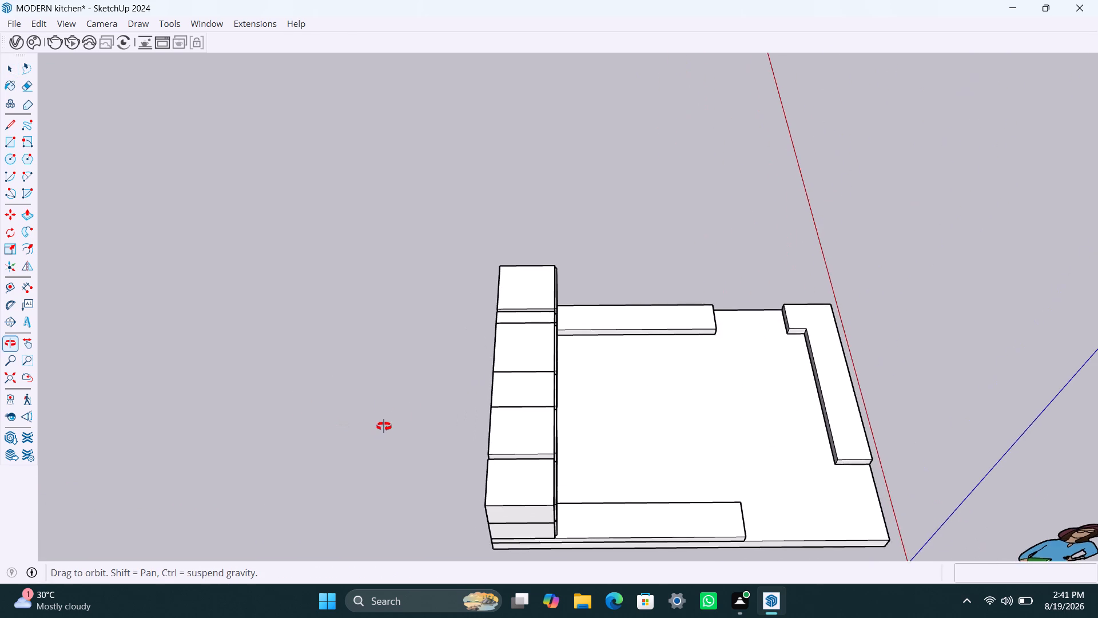
pyautogui.moveTo(384, 426); pyautogui.dragTo(316, 423, button='middle')
pyautogui.scroll(3, 345, 426)
pyautogui.moveTo(363, 434); pyautogui.dragTo(371, 450, button='middle')
pyautogui.scroll(-4, 370, 409)
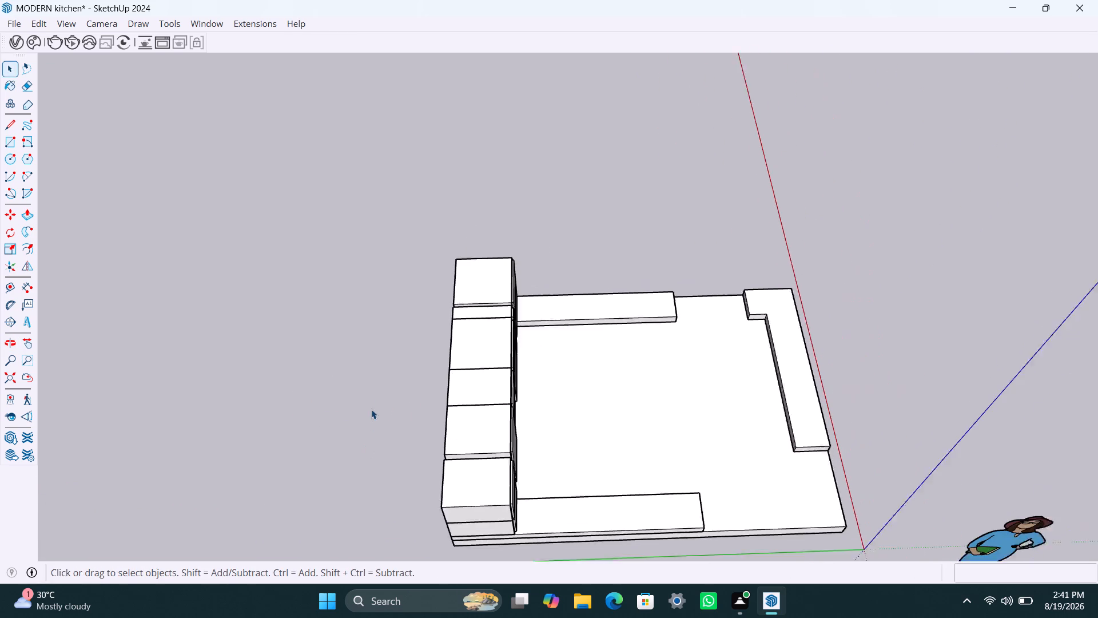
pyautogui.moveTo(380, 406); pyautogui.dragTo(376, 377, button='middle')
pyautogui.scroll(-2, 383, 373)
pyautogui.moveTo(387, 345); pyautogui.dragTo(387, 446, button='middle')
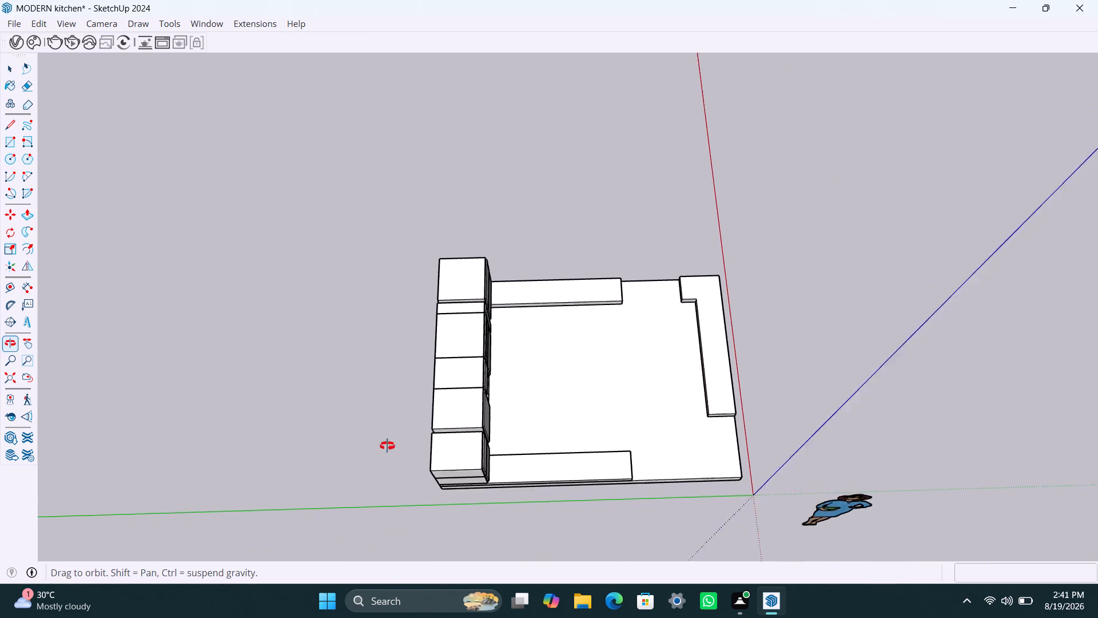
pyautogui.moveTo(387, 446); pyautogui.dragTo(389, 458, button='middle')
pyautogui.scroll(3, 399, 330)
pyautogui.keyDown('shift'); pyautogui.moveTo(407, 326); pyautogui.dragTo(328, 320, button='middle'); pyautogui.keyUp('shift')
pyautogui.scroll(3, 389, 321)
pyautogui.moveTo(392, 324); pyautogui.dragTo(393, 334, button='middle')
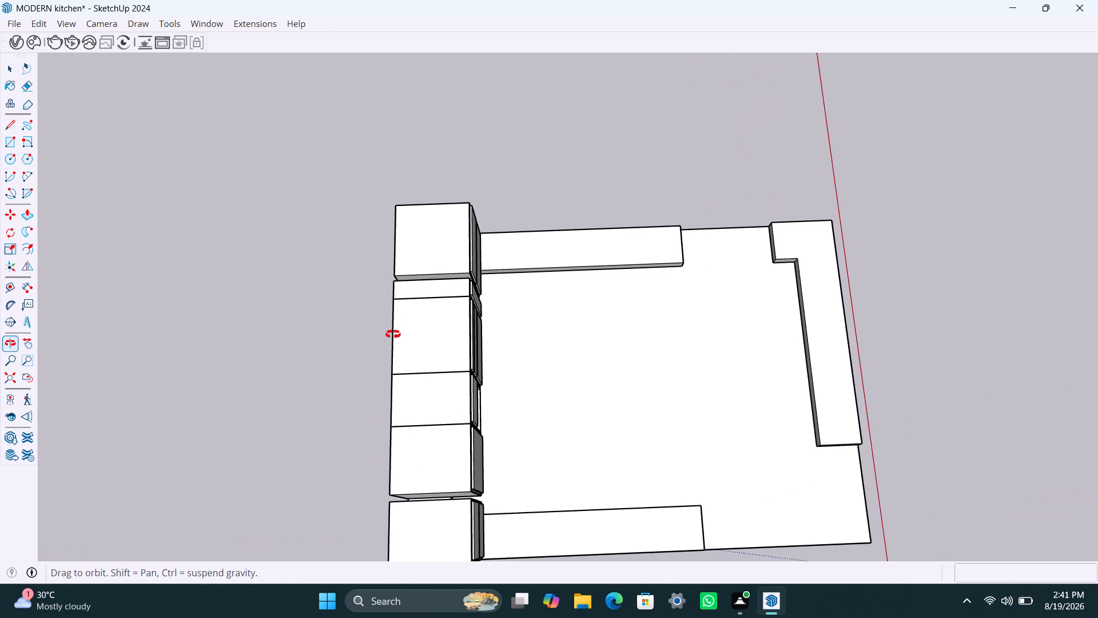
pyautogui.moveTo(393, 334); pyautogui.dragTo(393, 344, button='middle')
pyautogui.scroll(4, 401, 268)
pyautogui.middleClick(389, 279)
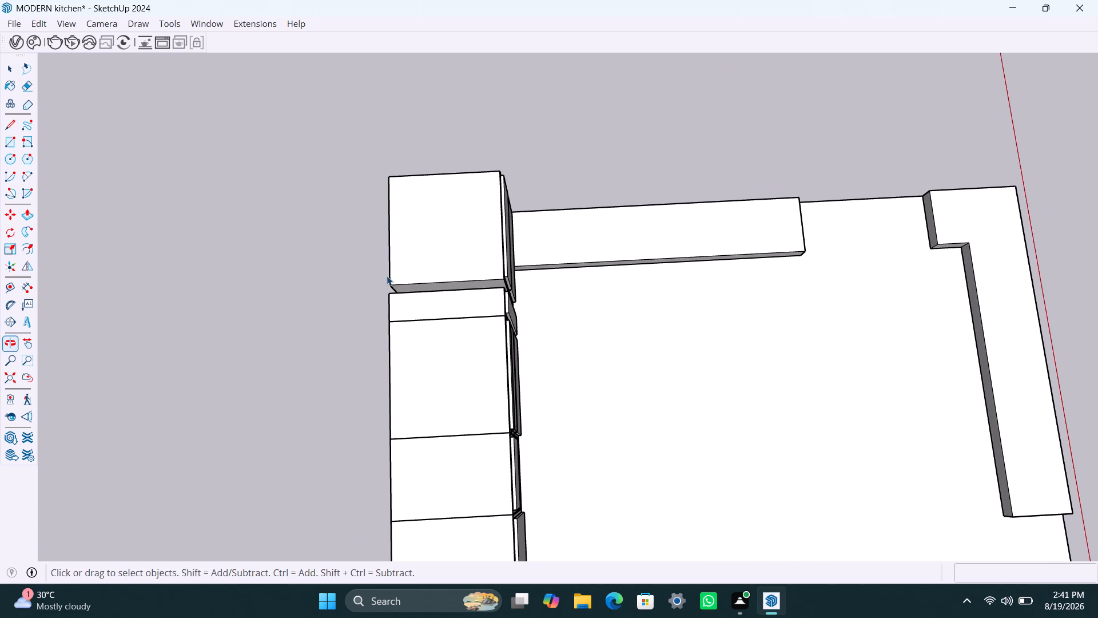
pyautogui.moveTo(359, 238); pyautogui.dragTo(351, 250, button='middle')
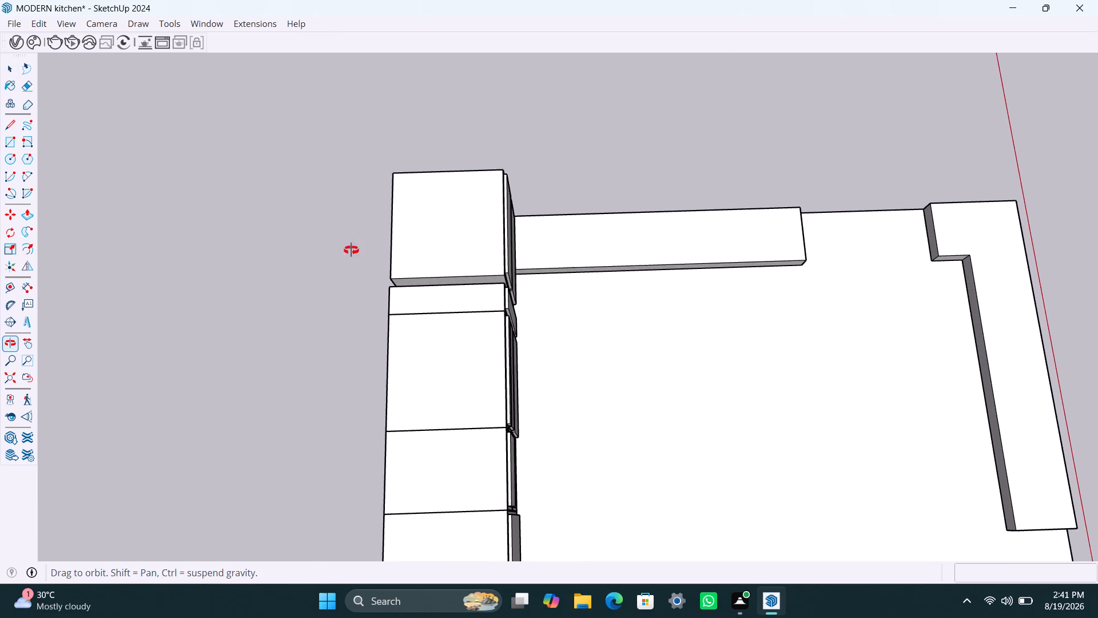
pyautogui.moveTo(351, 250); pyautogui.dragTo(344, 389, button='middle')
pyautogui.moveTo(359, 383); pyautogui.dragTo(376, 344, button='middle')
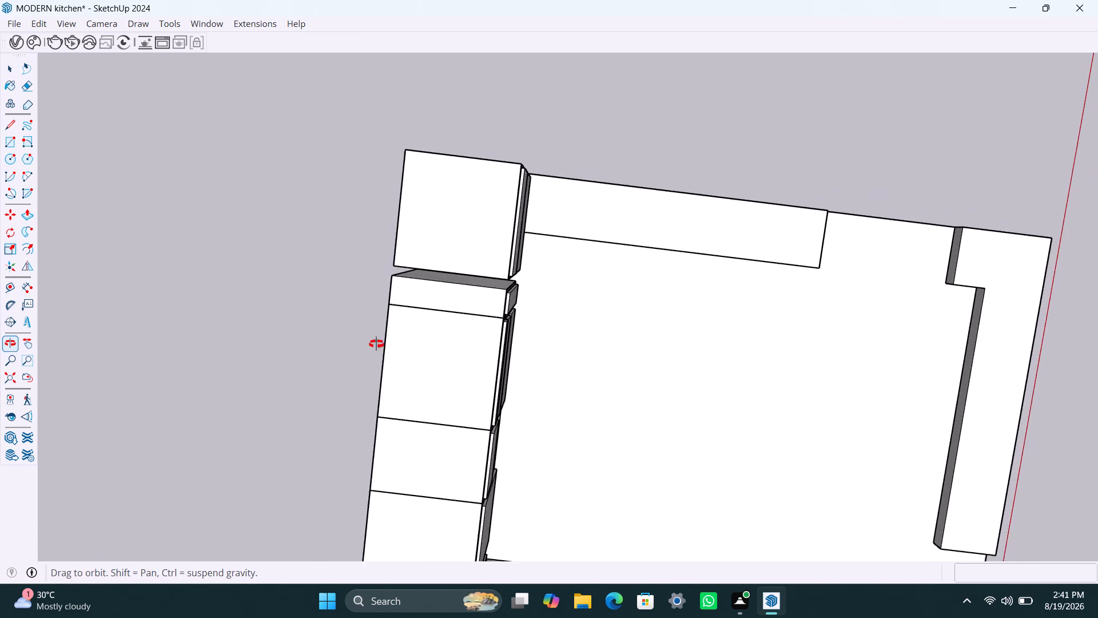
pyautogui.moveTo(376, 344); pyautogui.dragTo(368, 319, button='middle')
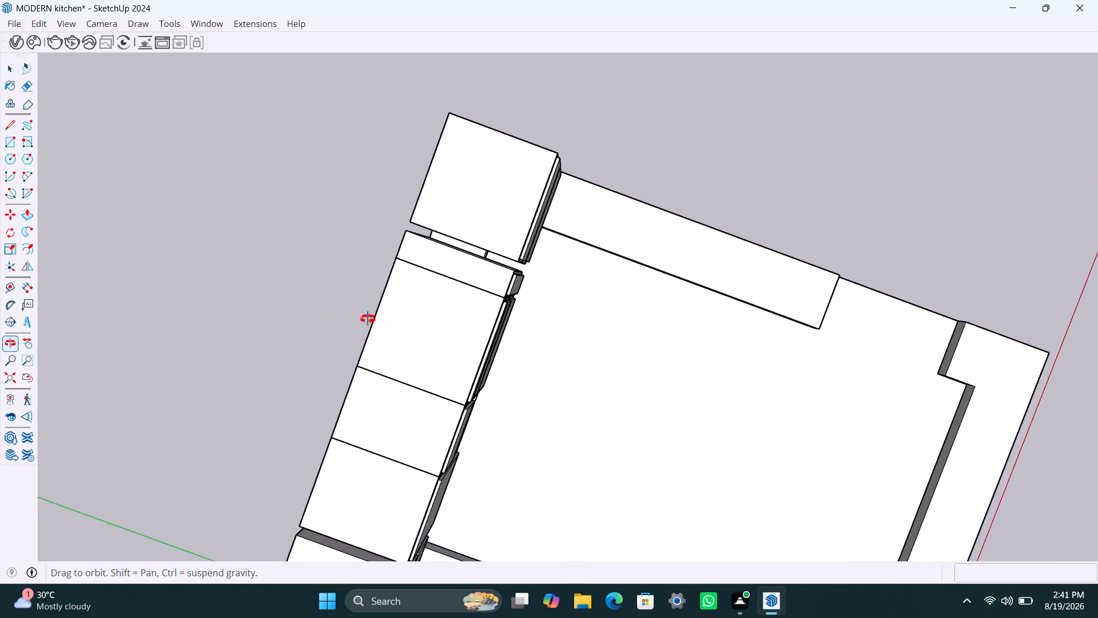
pyautogui.moveTo(368, 319); pyautogui.dragTo(252, 308, button='middle')
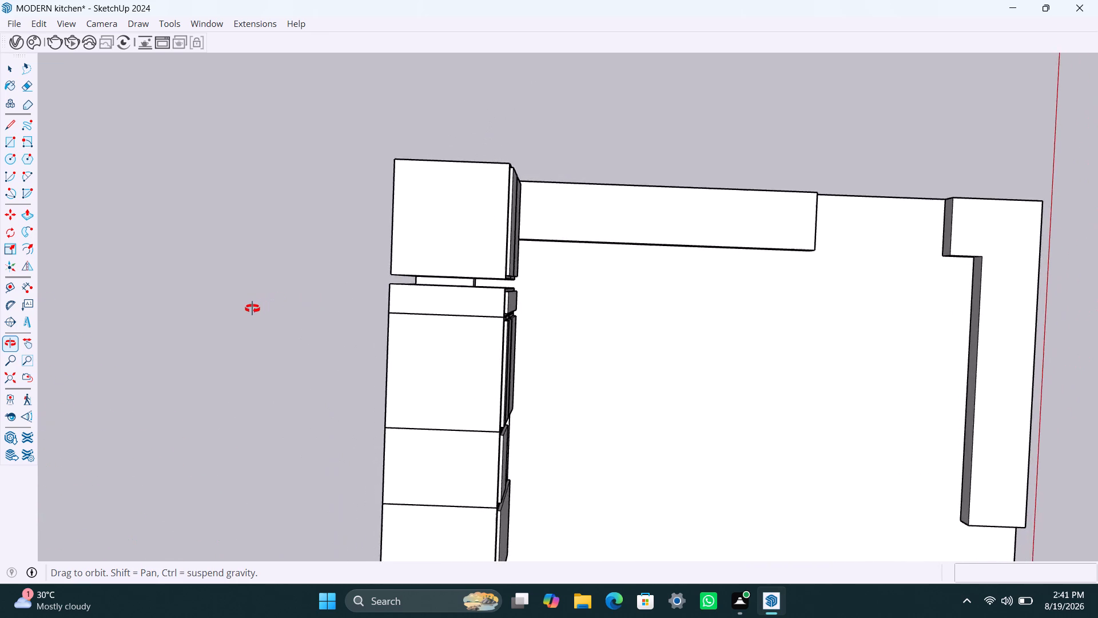
pyautogui.moveTo(252, 308); pyautogui.dragTo(240, 322, button='middle')
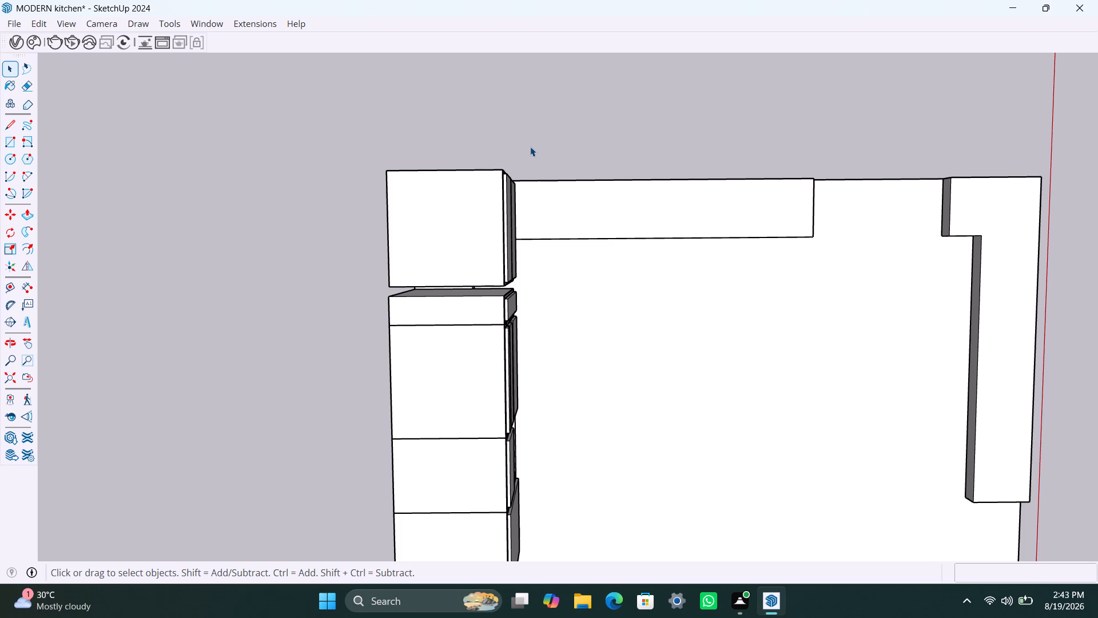
# Examine the whole kitchen layout from above, checking the cabinet tops against the raised bases around the floor.
pyautogui.scroll(-3, 551, 318)
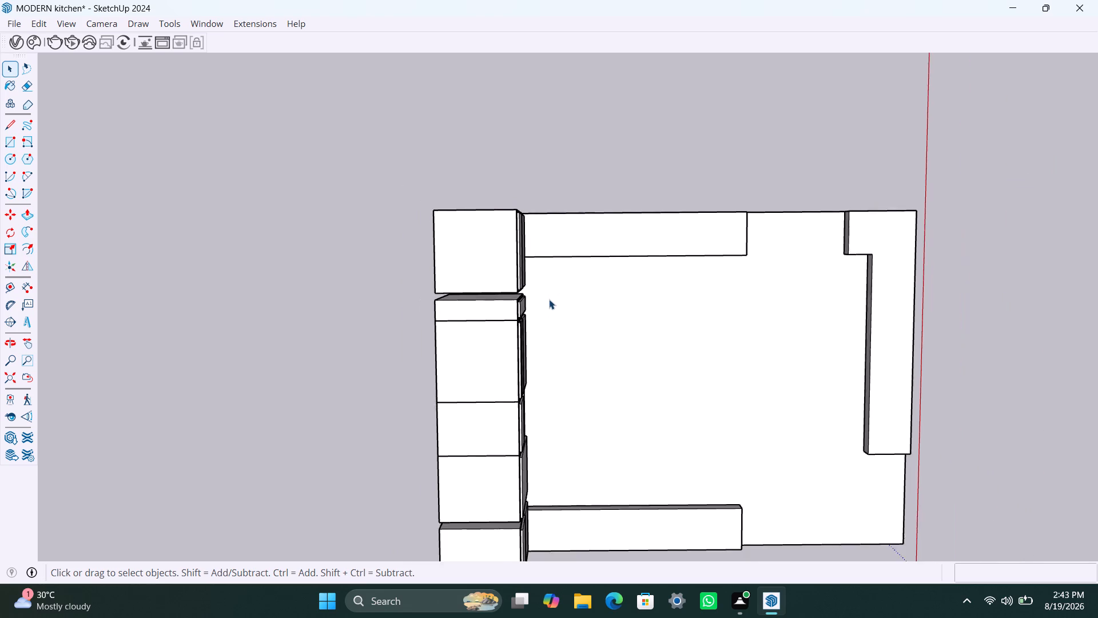
pyautogui.scroll(-1, 548, 302)
pyautogui.scroll(1, 550, 315)
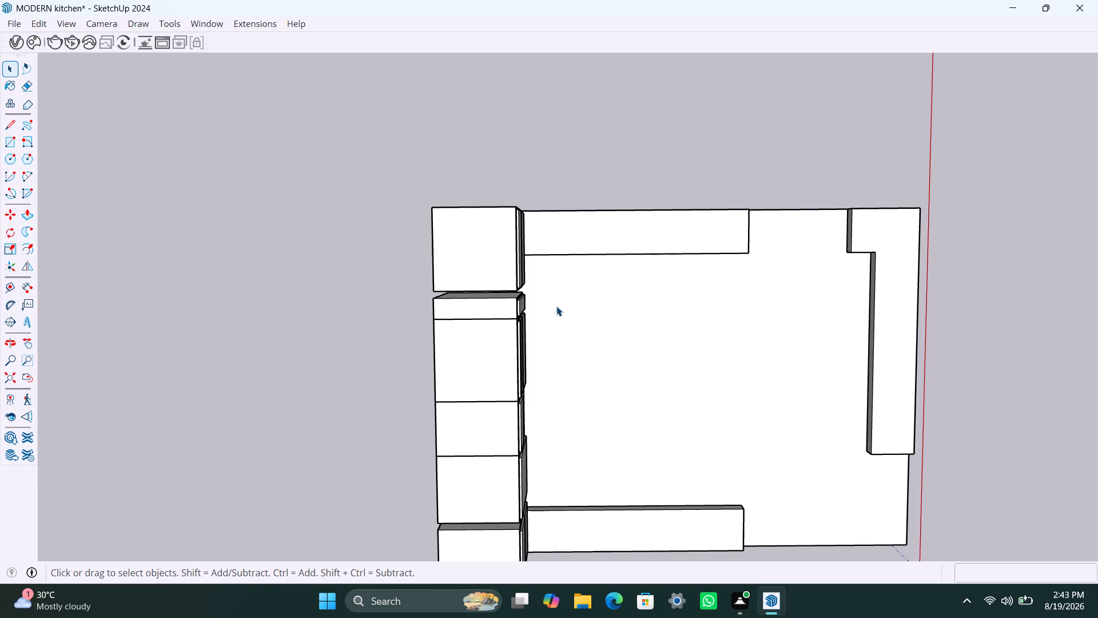
pyautogui.scroll(-1, 558, 362)
pyautogui.keyDown('shift'); pyautogui.moveTo(555, 358); pyautogui.dragTo(514, 291, button='middle'); pyautogui.keyUp('shift')
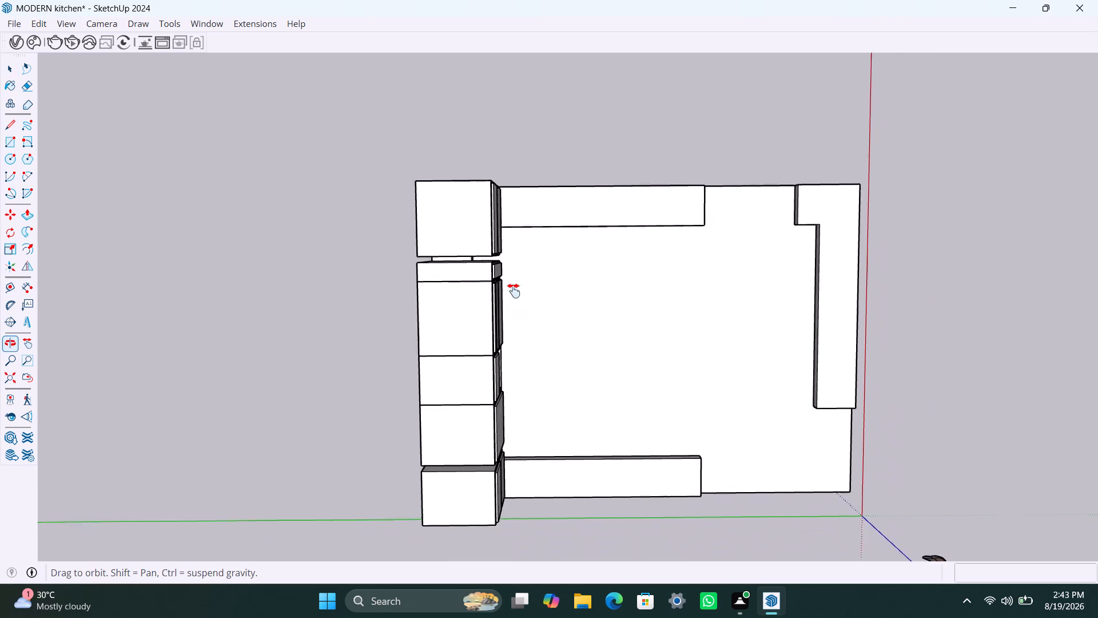
pyautogui.keyDown('shift'); pyautogui.moveTo(514, 291); pyautogui.dragTo(510, 283, button='middle'); pyautogui.keyUp('shift')
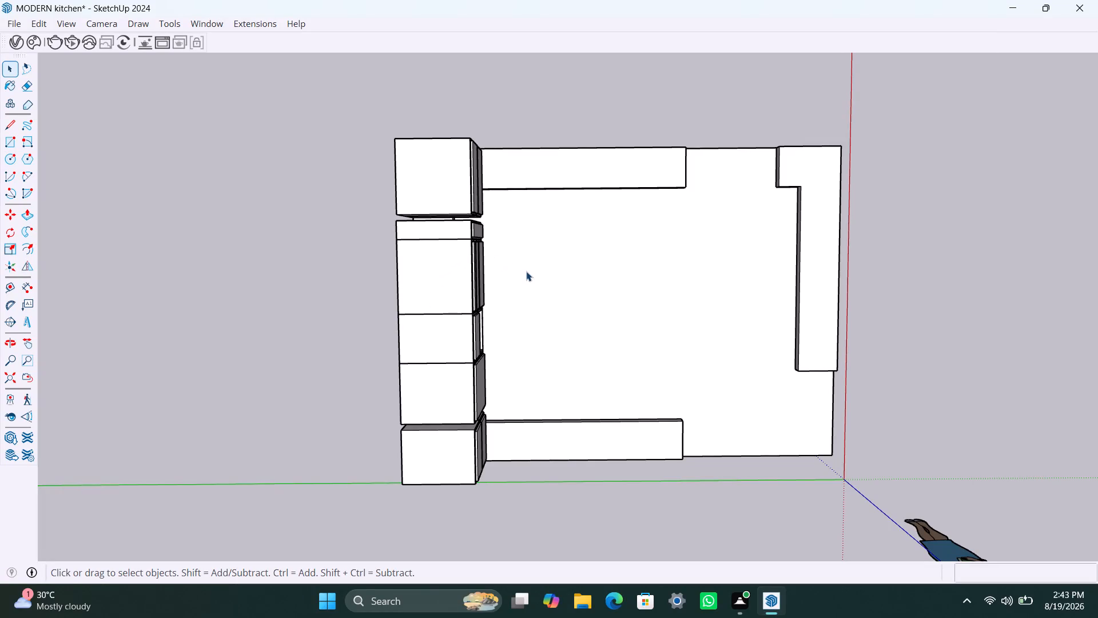
pyautogui.moveTo(528, 275); pyautogui.dragTo(527, 331, button='middle')
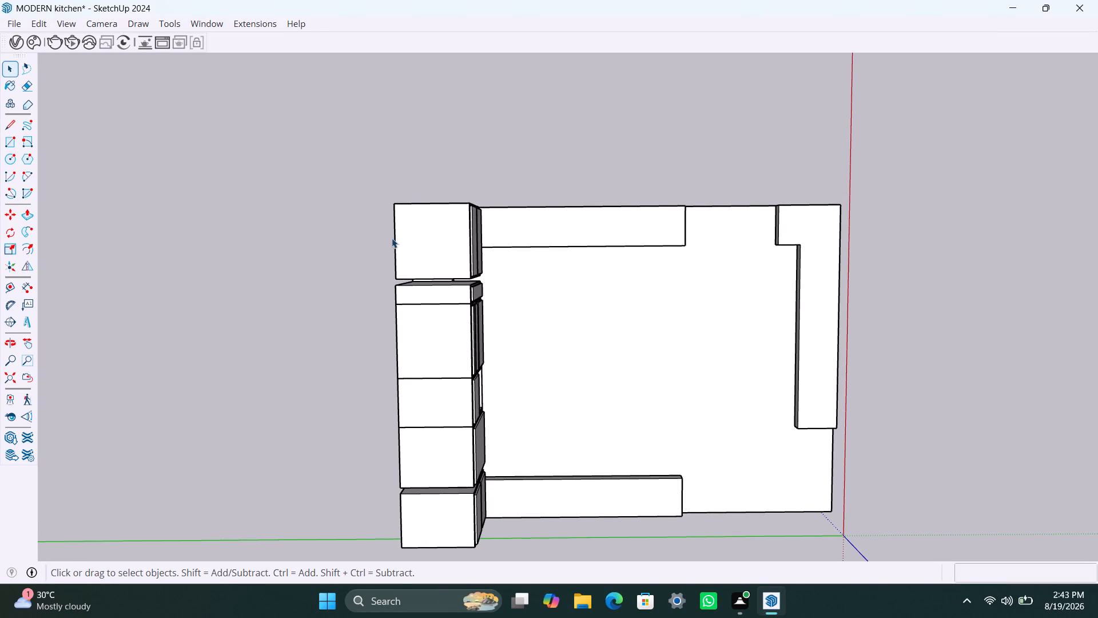
pyautogui.moveTo(426, 252); pyautogui.dragTo(544, 297, button='middle')
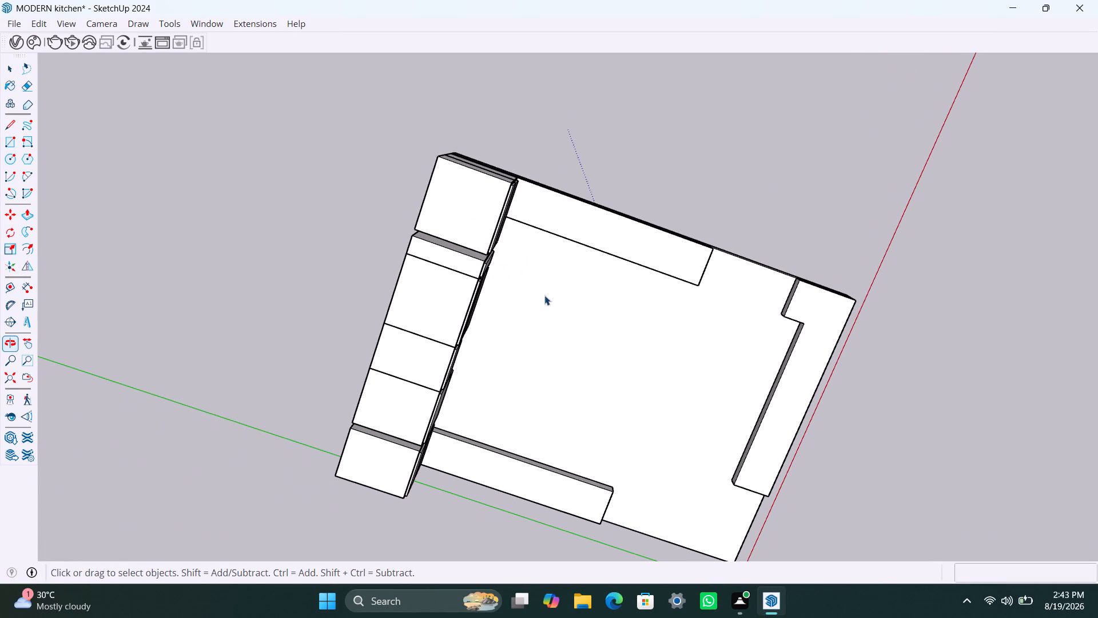
pyautogui.moveTo(512, 303); pyautogui.dragTo(445, 369, button='middle')
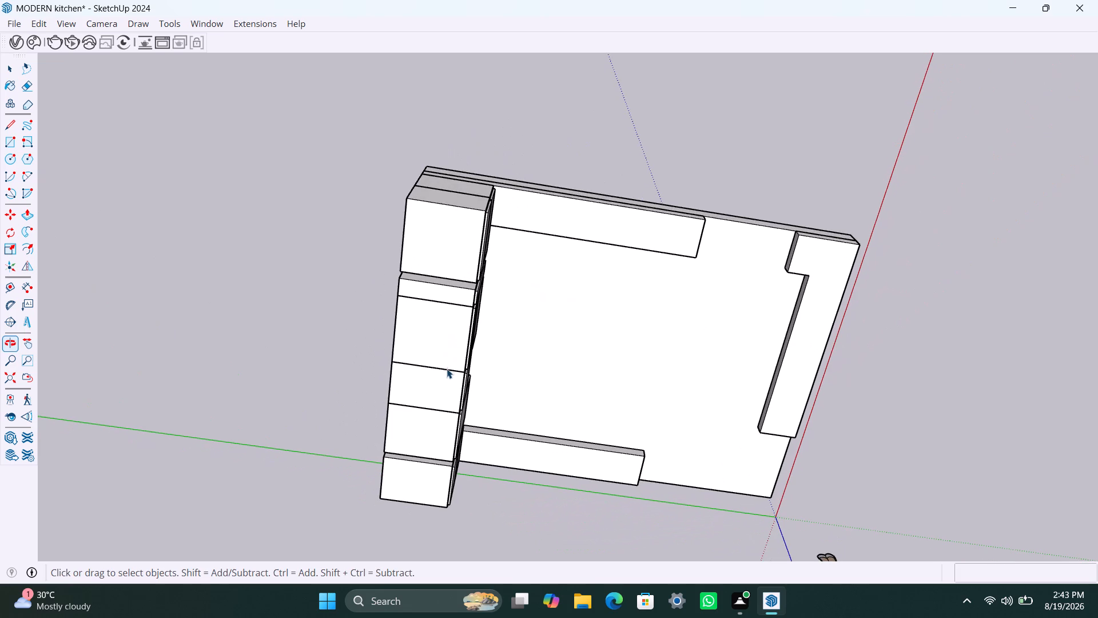
pyautogui.moveTo(437, 355); pyautogui.dragTo(461, 325, button='middle')
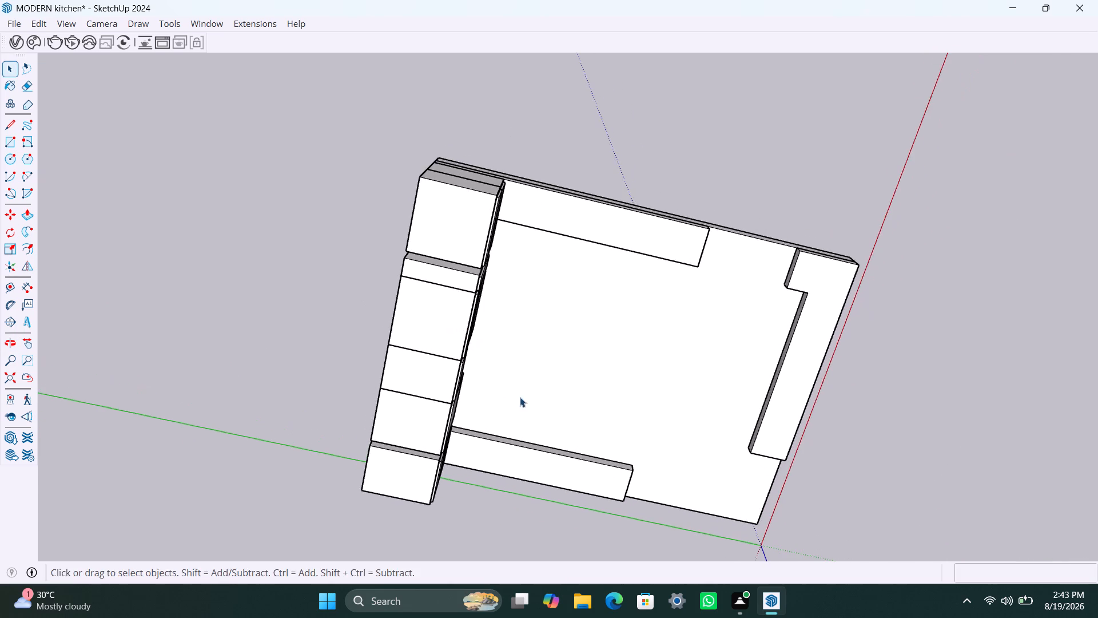
pyautogui.moveTo(551, 396); pyautogui.dragTo(610, 249, button='middle')
pyautogui.scroll(3, 572, 360)
pyautogui.moveTo(570, 405); pyautogui.dragTo(778, 332, button='middle')
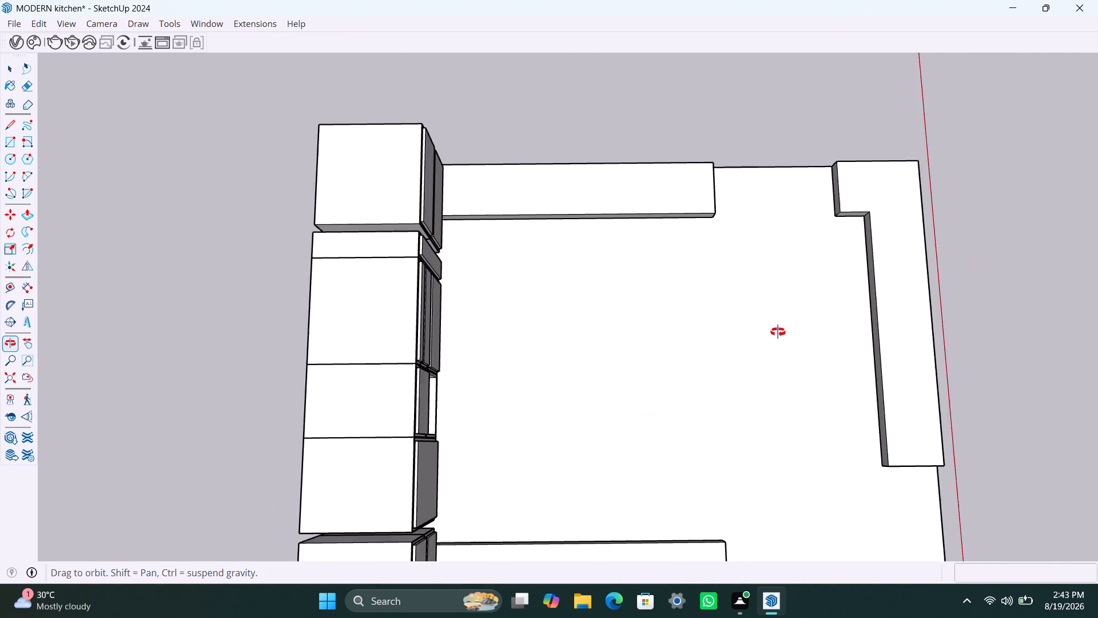
pyautogui.moveTo(778, 332); pyautogui.dragTo(682, 371, button='middle')
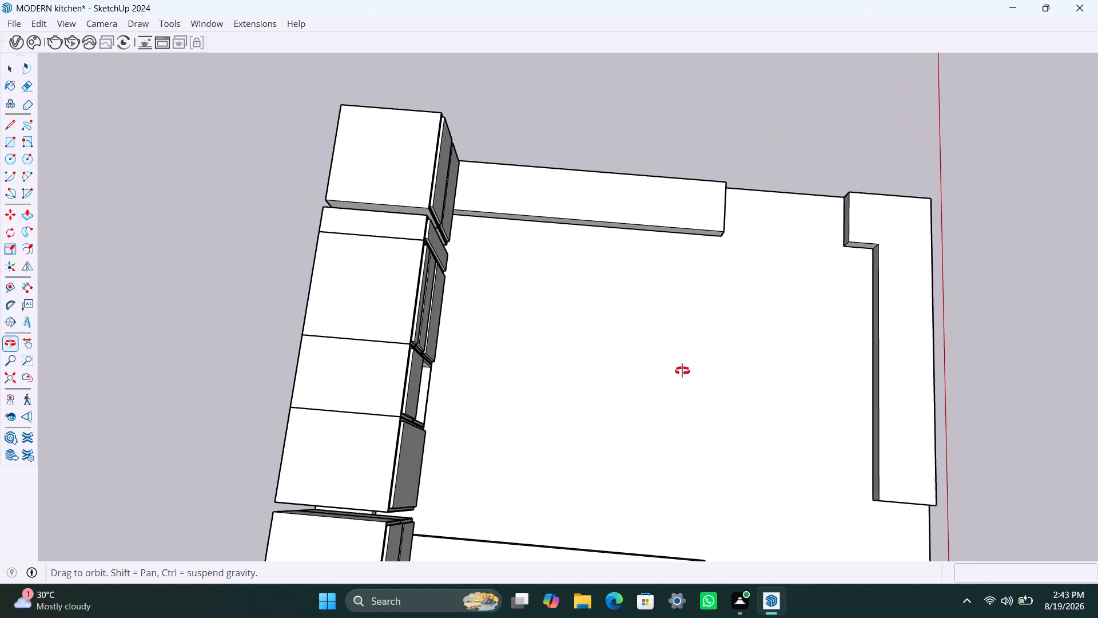
pyautogui.moveTo(682, 371); pyautogui.dragTo(714, 356, button='middle')
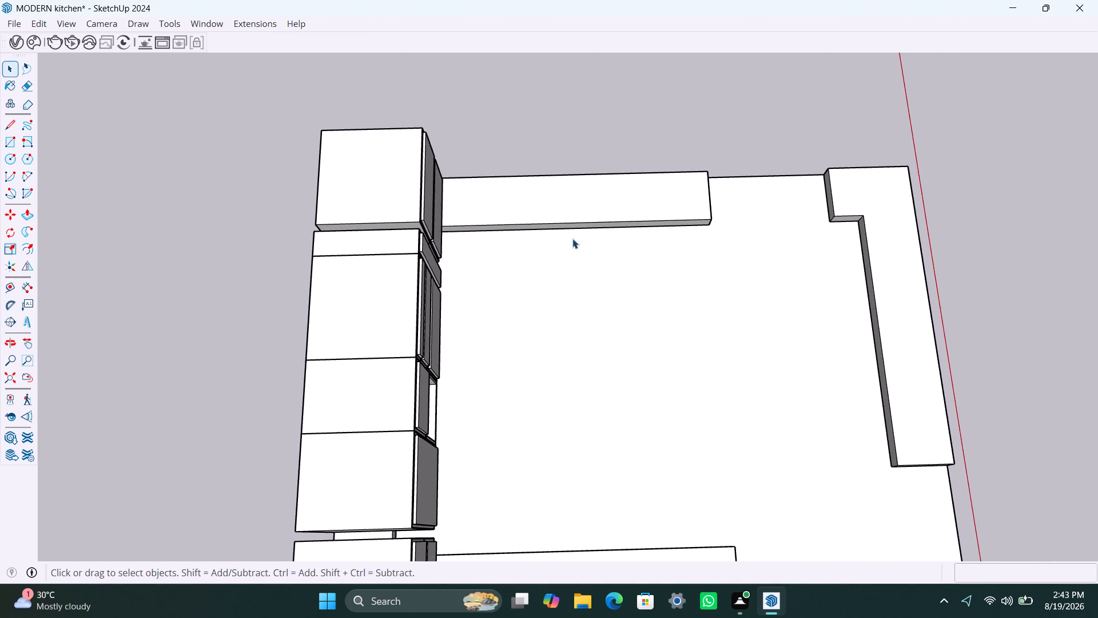
pyautogui.scroll(-4, 572, 241)
pyautogui.moveTo(573, 242); pyautogui.dragTo(573, 294, button='middle')
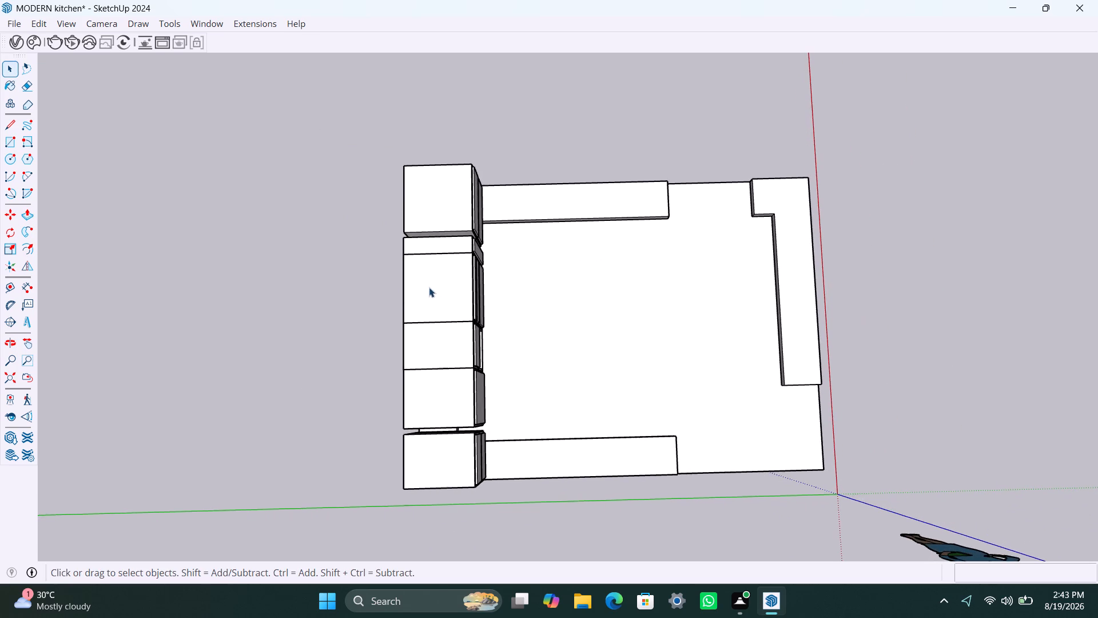
# Place a guide 600 mm from the back top edge of the far-end cabinet, parallel to the cabinet run.
pyautogui.scroll(1, 406, 229)
pyautogui.moveTo(396, 252); pyautogui.dragTo(409, 233, button='middle')
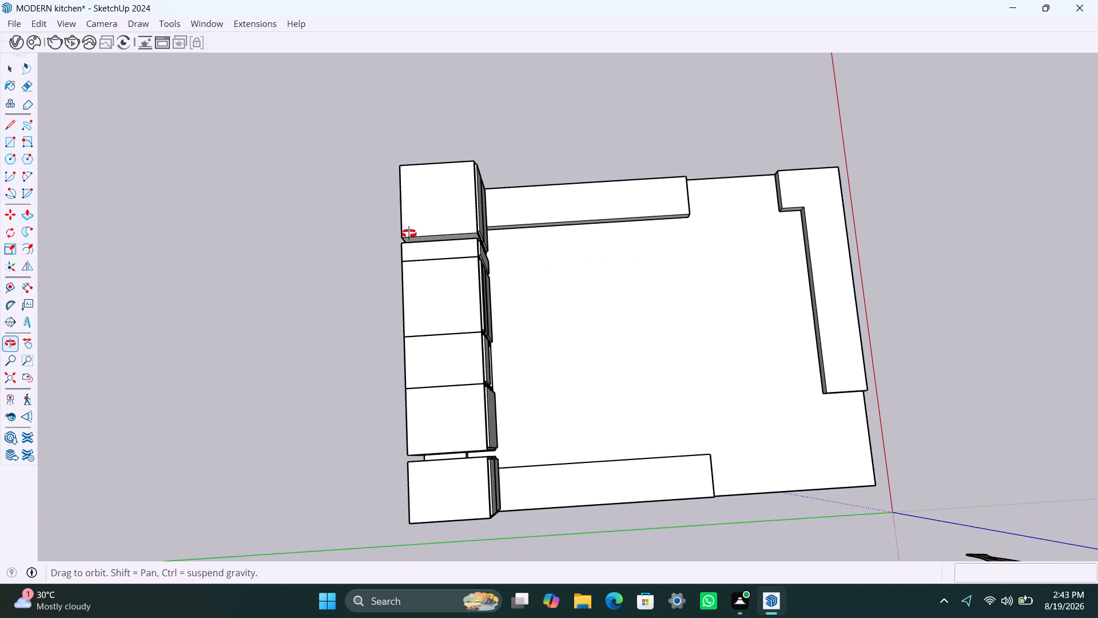
pyautogui.moveTo(409, 233); pyautogui.dragTo(409, 235, button='middle')
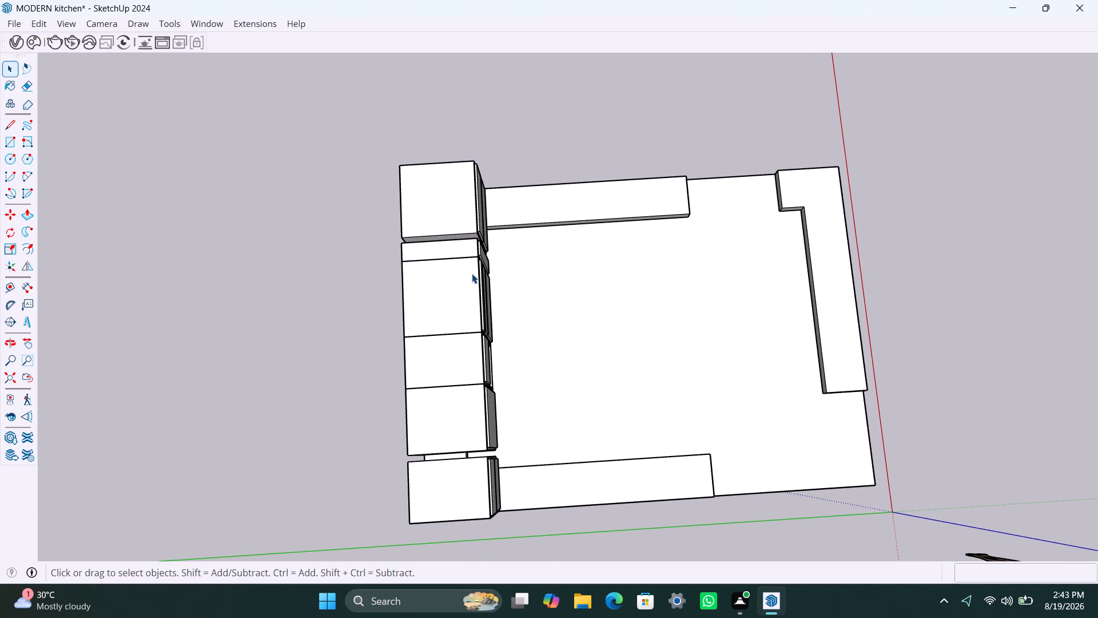
pyautogui.press('t')
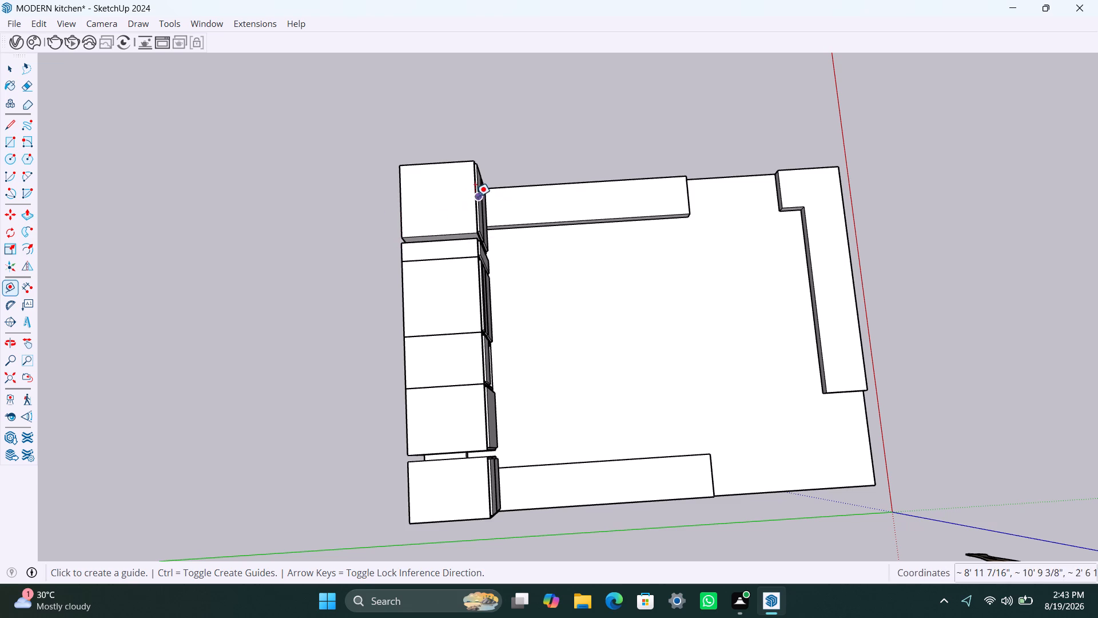
pyautogui.click(398, 196)
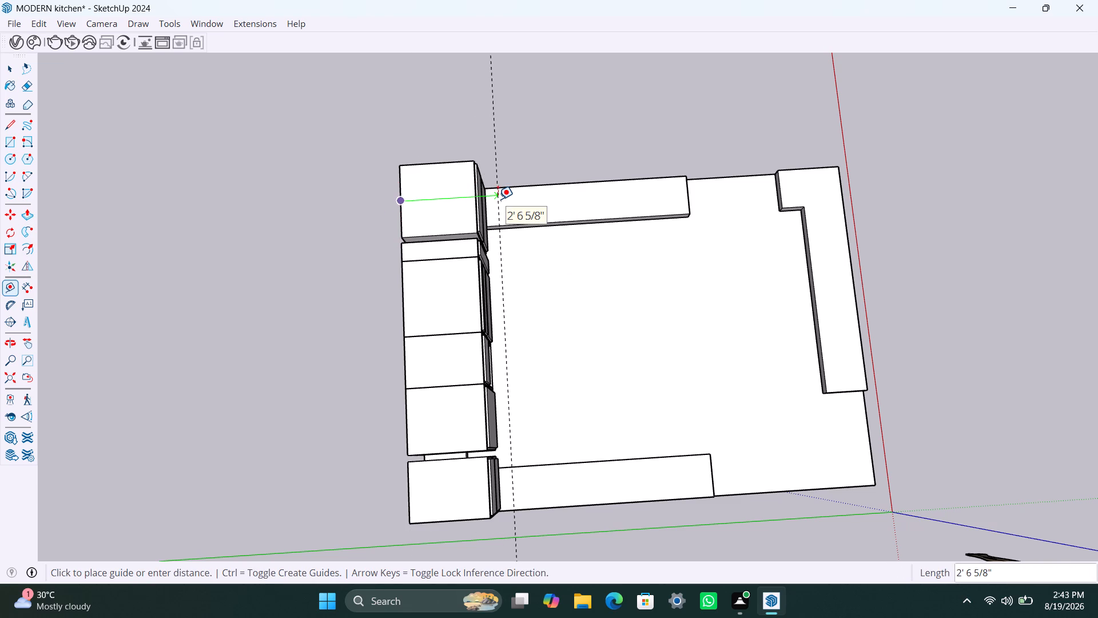
pyautogui.write('600mm')
pyautogui.press('Return')
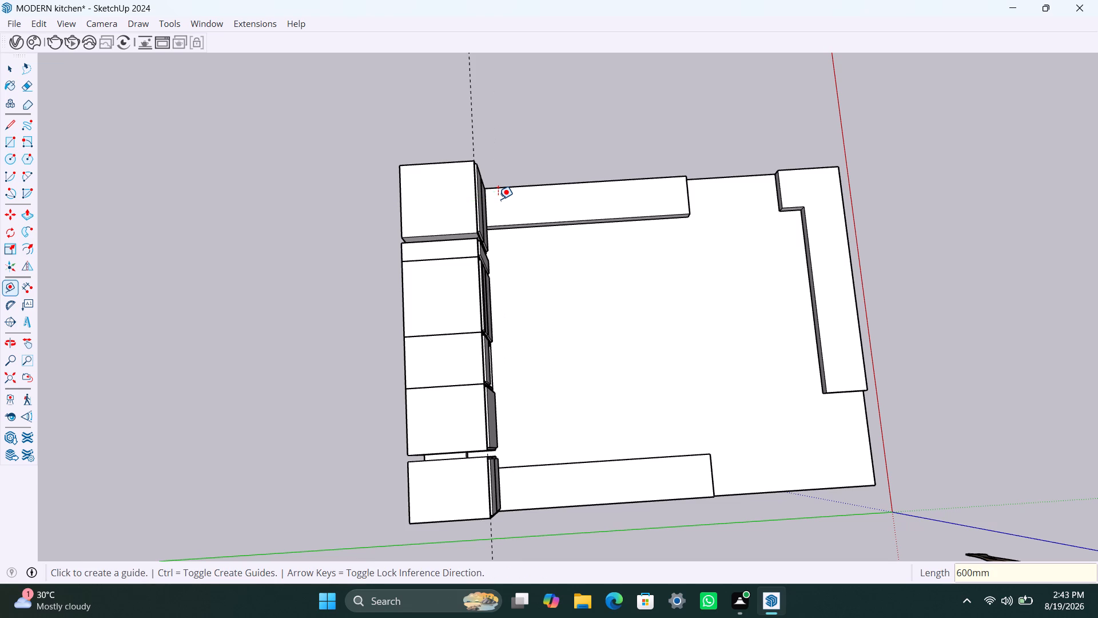
# Place a second parallel guide 50 mm in front of the 600 mm guide, towards the open floor.
pyautogui.scroll(2, 489, 184)
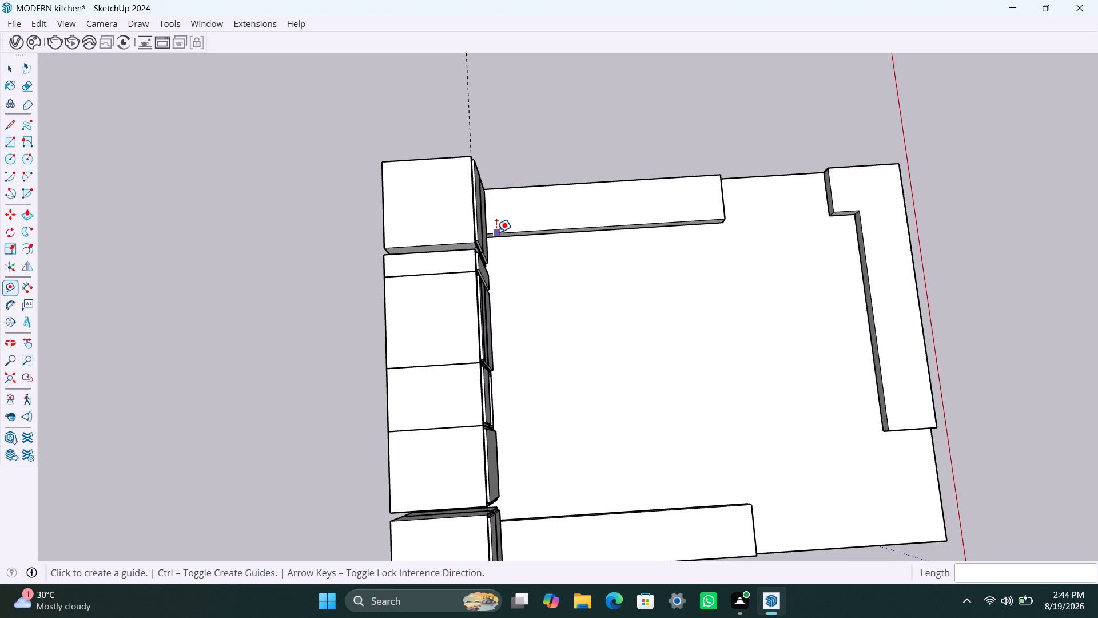
pyautogui.click(472, 136)
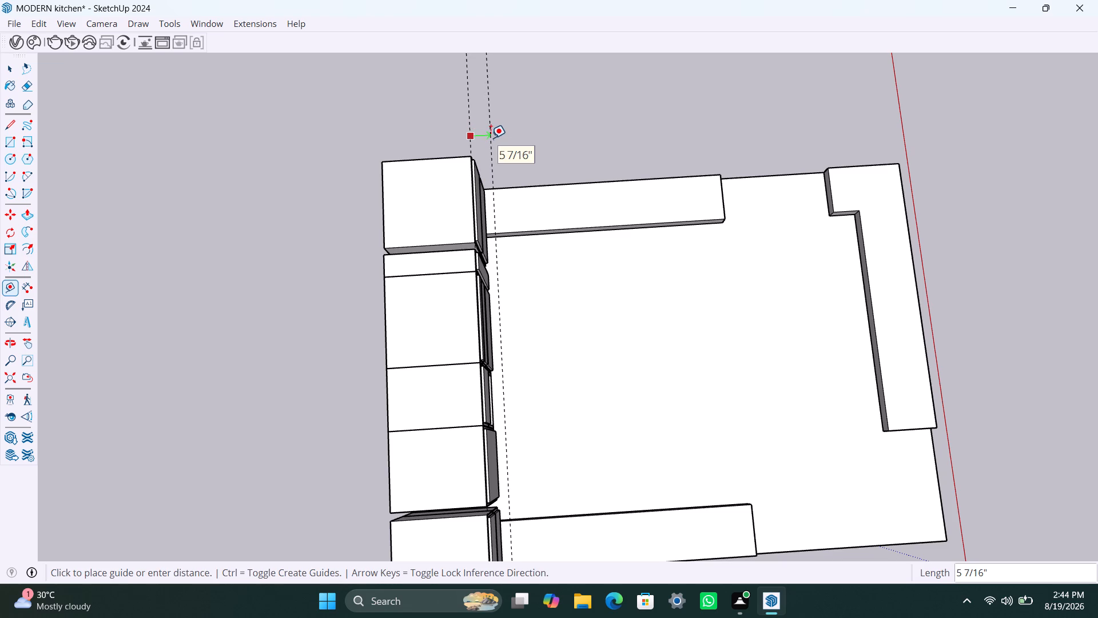
pyautogui.write('50mm')
pyautogui.press('Return')
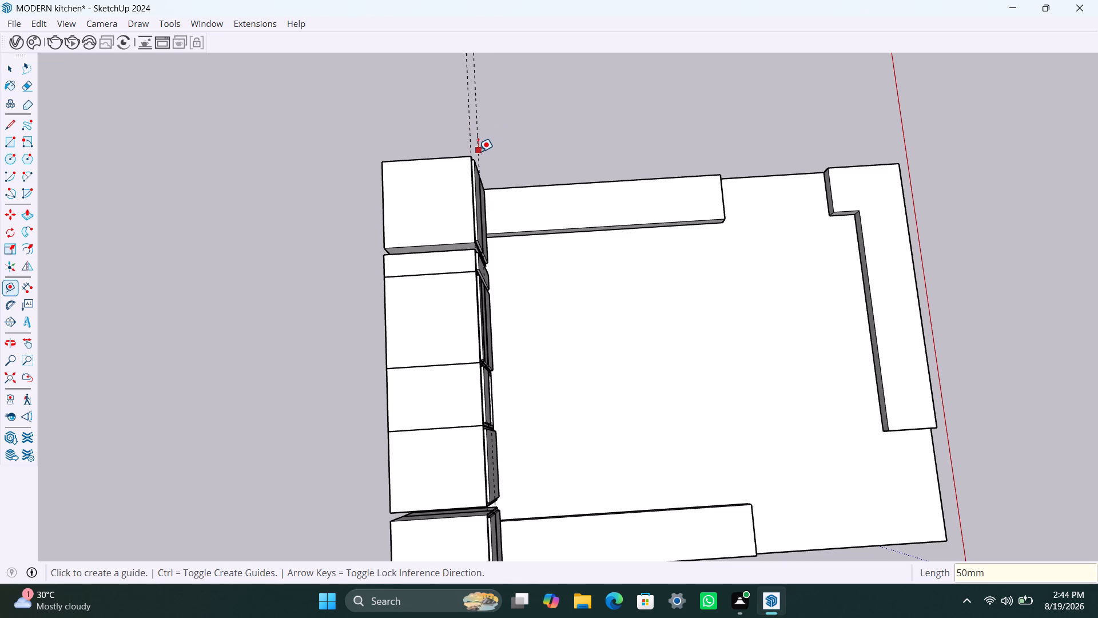
# Undo the two guides placed parallel to the cabinet run on the far-end cabinet.
pyautogui.click(478, 152)
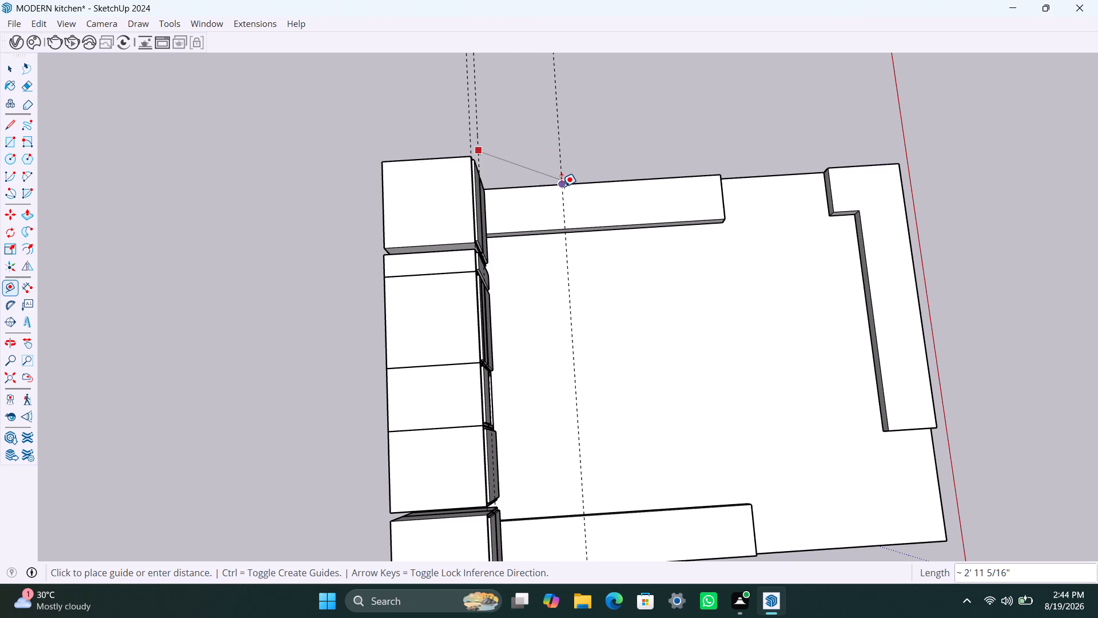
pyautogui.press('Escape')
pyautogui.scroll(-3, 563, 204)
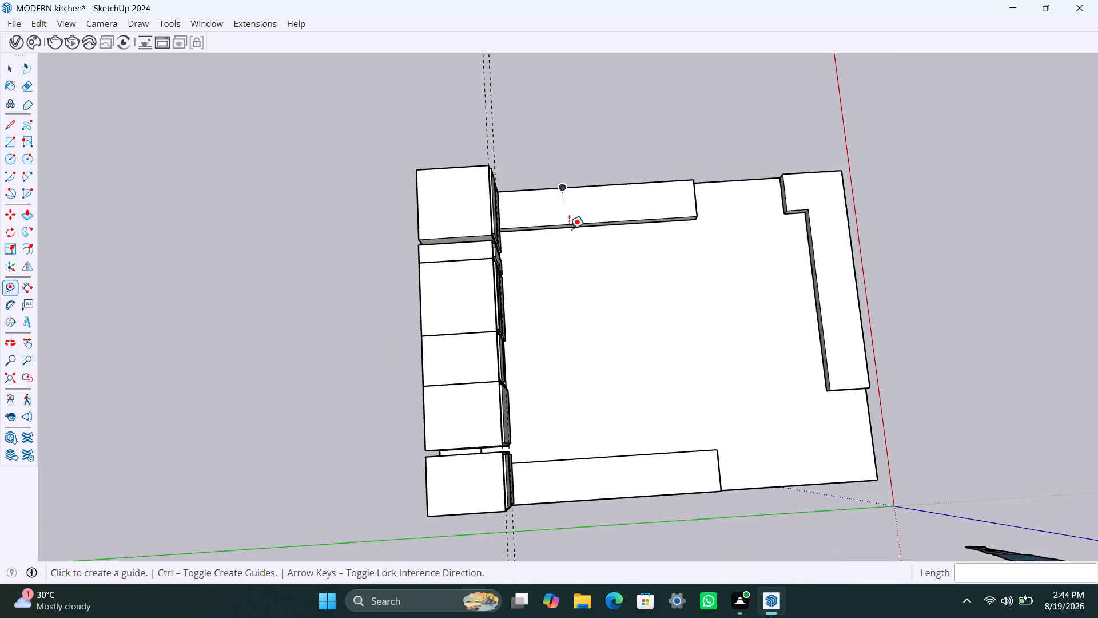
pyautogui.moveTo(572, 233); pyautogui.dragTo(401, 145, button='middle')
pyautogui.scroll(3, 619, 292)
pyautogui.moveTo(616, 302); pyautogui.dragTo(543, 261, button='middle')
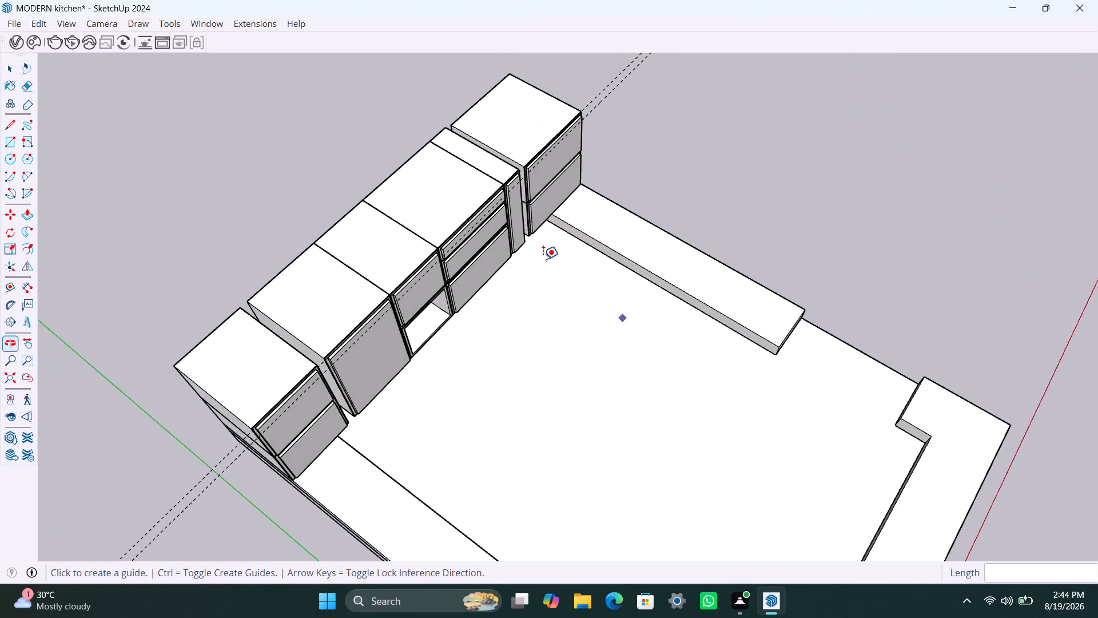
pyautogui.hotkey('ctrl', 'z')
pyautogui.hotkey('ctrl', 'z')
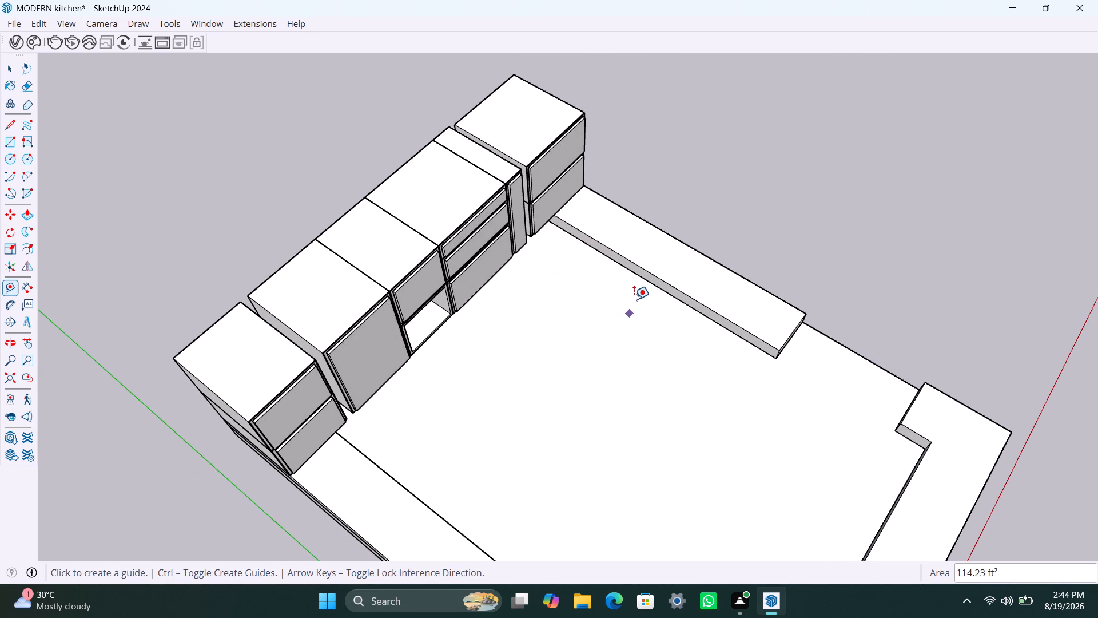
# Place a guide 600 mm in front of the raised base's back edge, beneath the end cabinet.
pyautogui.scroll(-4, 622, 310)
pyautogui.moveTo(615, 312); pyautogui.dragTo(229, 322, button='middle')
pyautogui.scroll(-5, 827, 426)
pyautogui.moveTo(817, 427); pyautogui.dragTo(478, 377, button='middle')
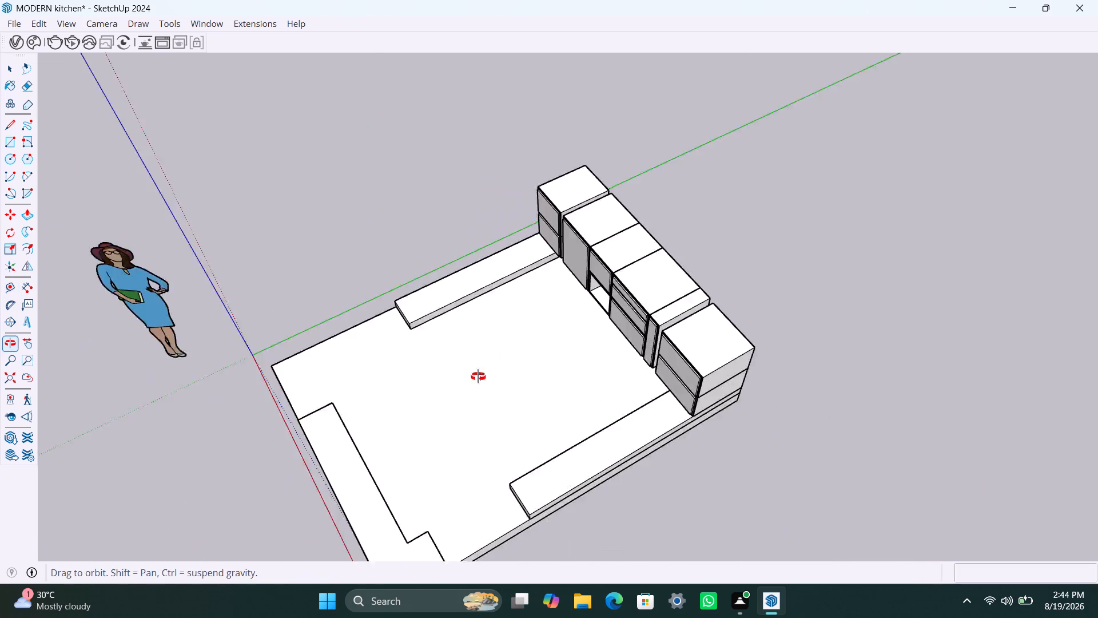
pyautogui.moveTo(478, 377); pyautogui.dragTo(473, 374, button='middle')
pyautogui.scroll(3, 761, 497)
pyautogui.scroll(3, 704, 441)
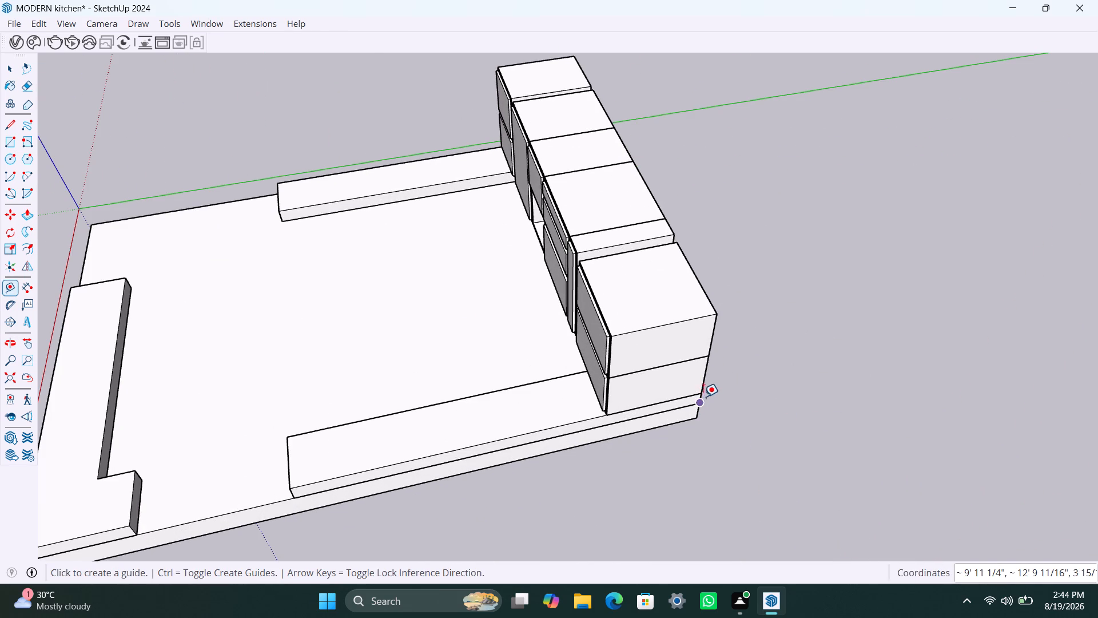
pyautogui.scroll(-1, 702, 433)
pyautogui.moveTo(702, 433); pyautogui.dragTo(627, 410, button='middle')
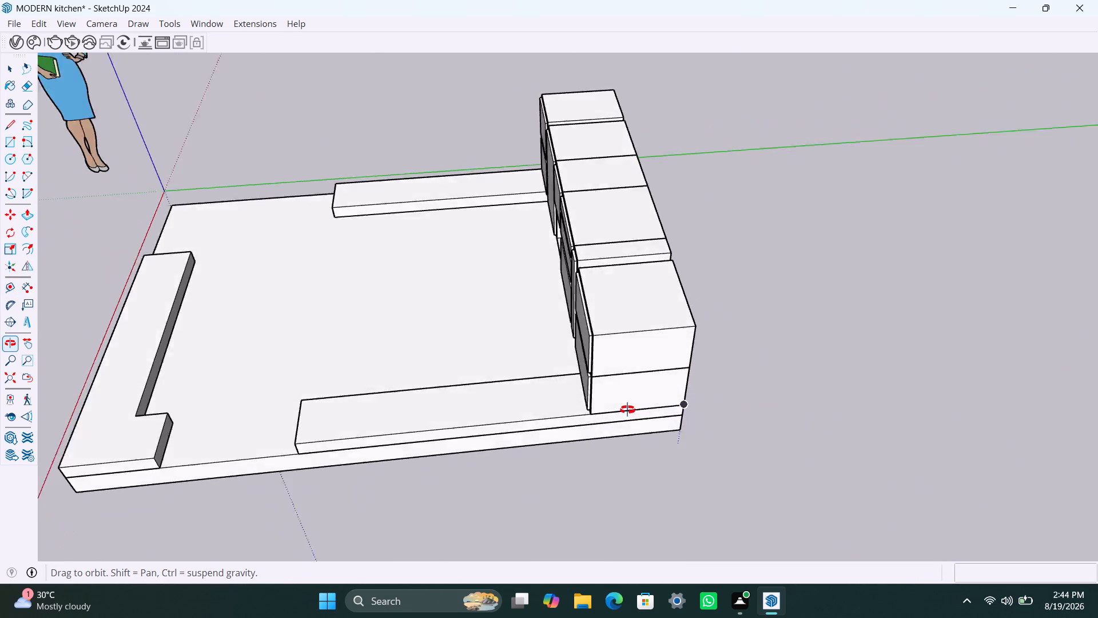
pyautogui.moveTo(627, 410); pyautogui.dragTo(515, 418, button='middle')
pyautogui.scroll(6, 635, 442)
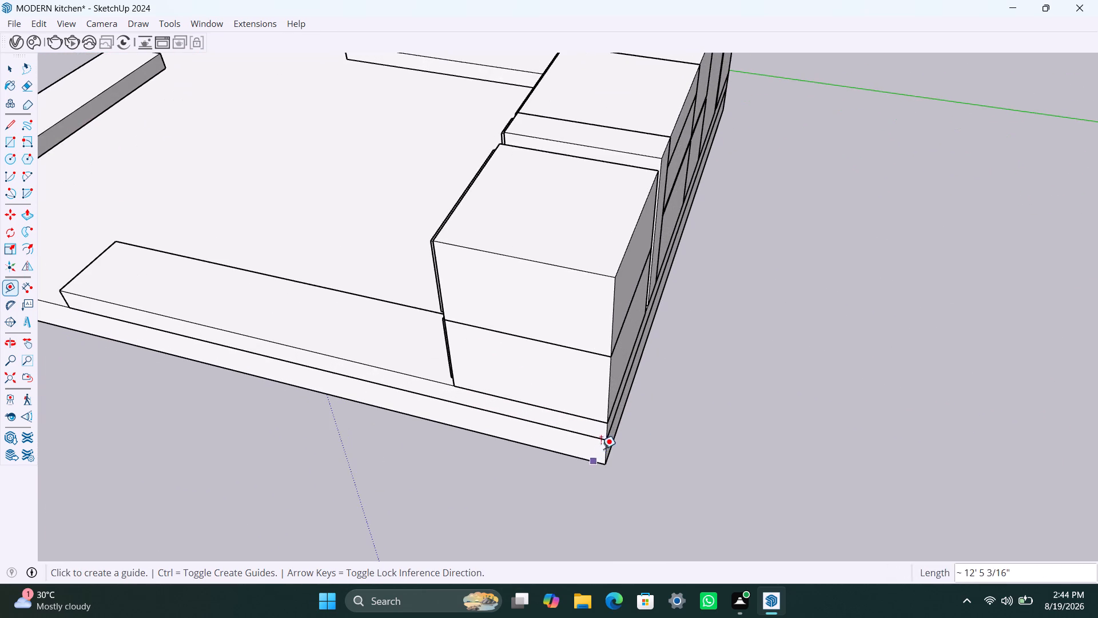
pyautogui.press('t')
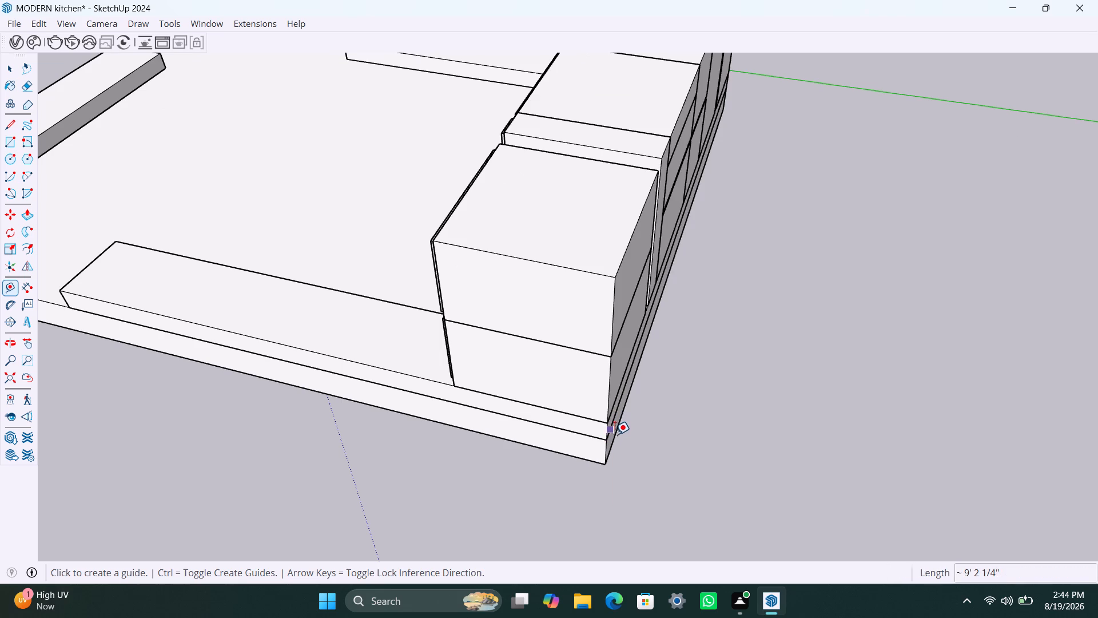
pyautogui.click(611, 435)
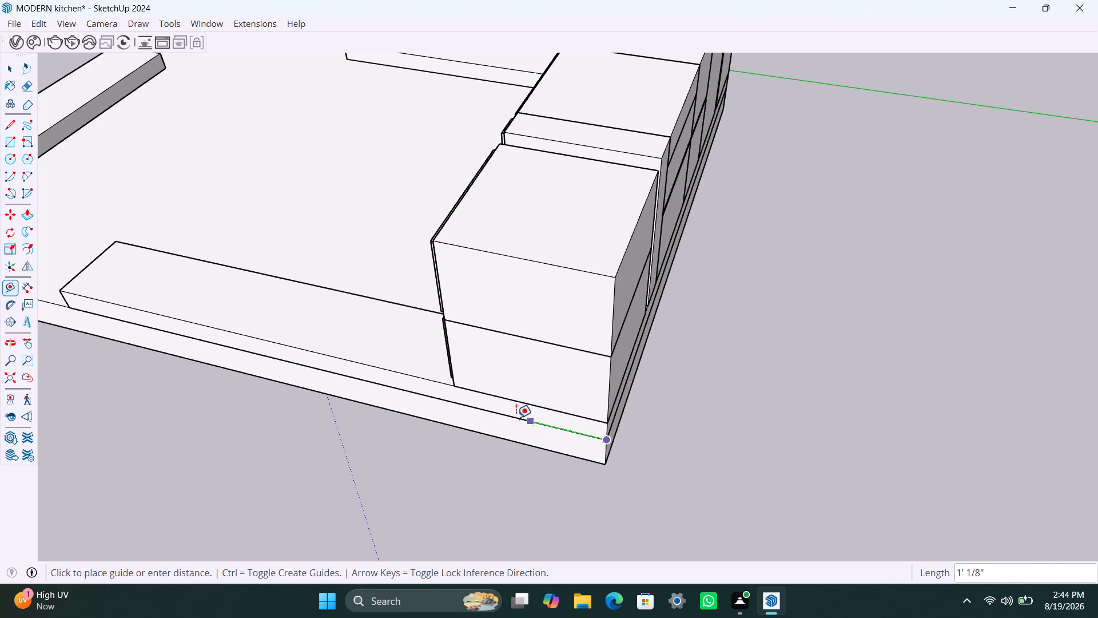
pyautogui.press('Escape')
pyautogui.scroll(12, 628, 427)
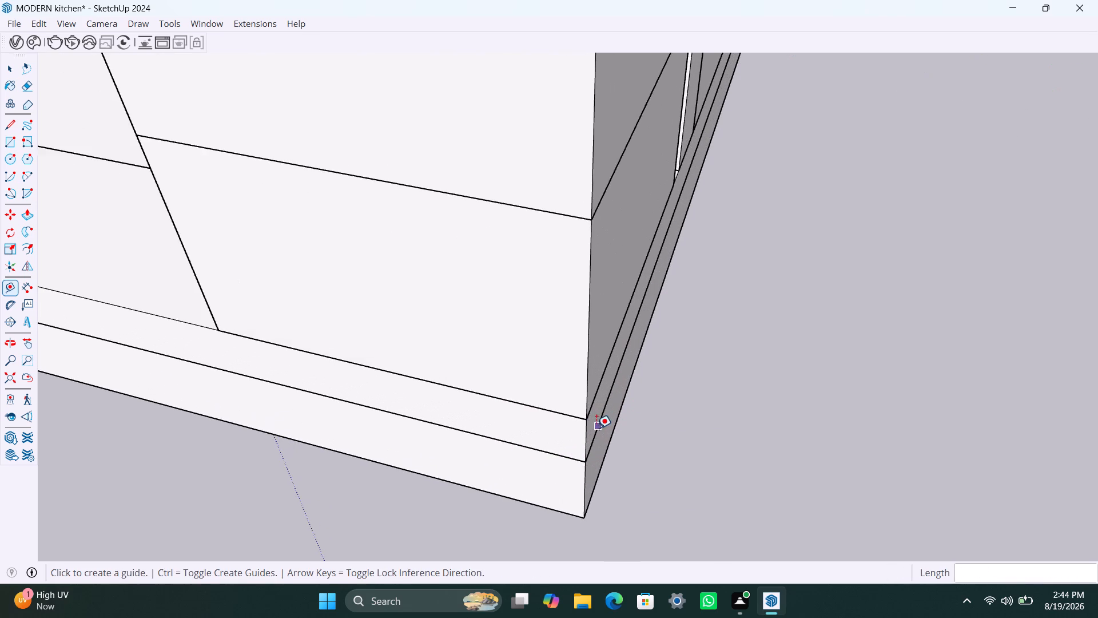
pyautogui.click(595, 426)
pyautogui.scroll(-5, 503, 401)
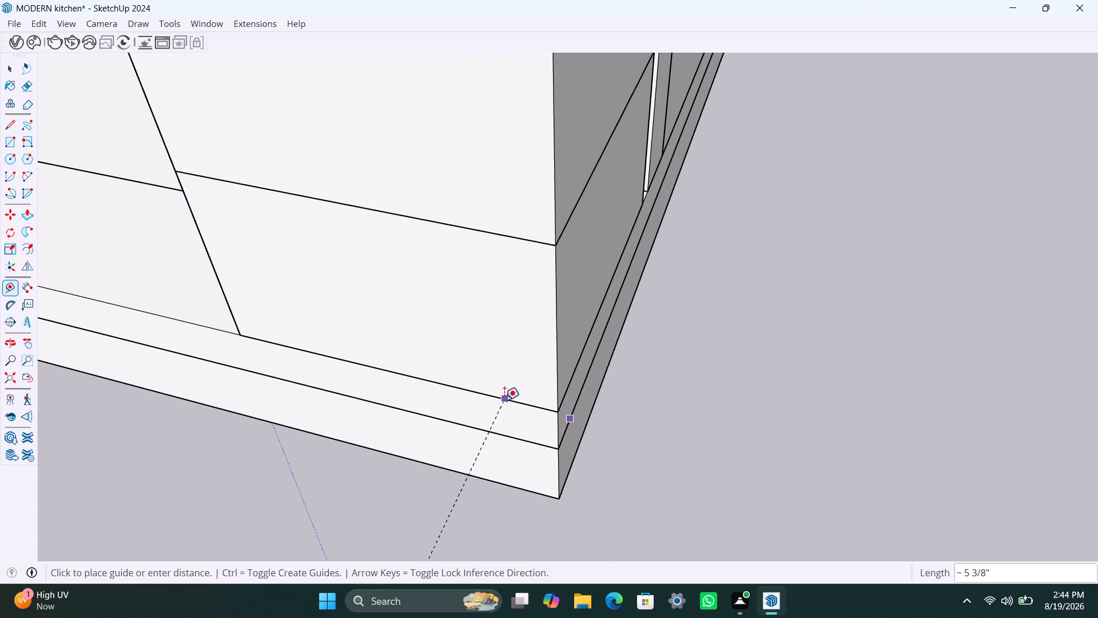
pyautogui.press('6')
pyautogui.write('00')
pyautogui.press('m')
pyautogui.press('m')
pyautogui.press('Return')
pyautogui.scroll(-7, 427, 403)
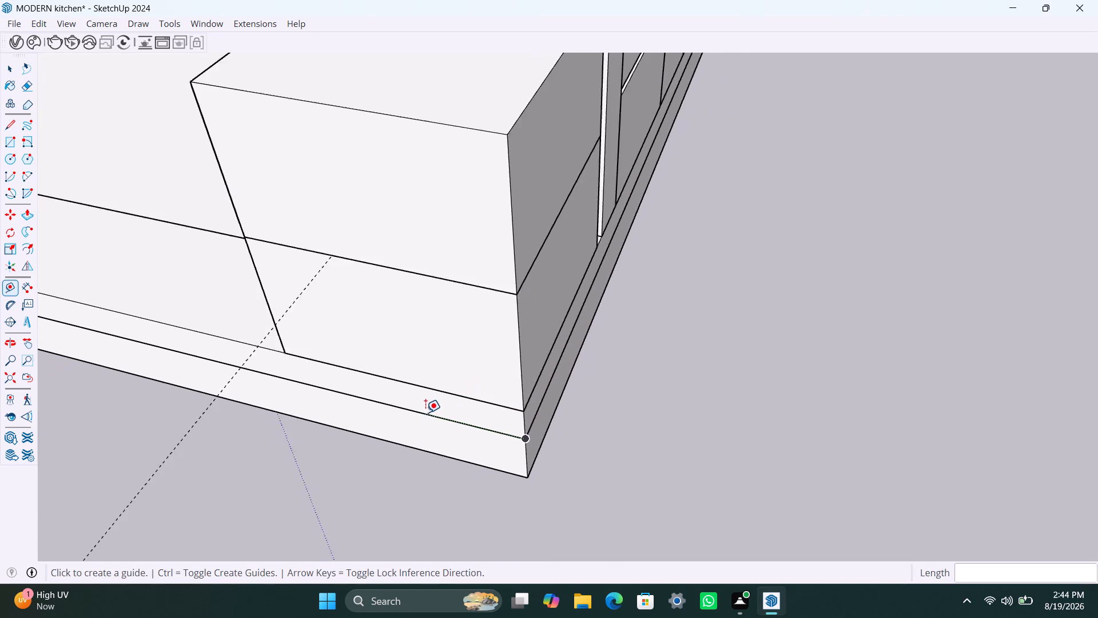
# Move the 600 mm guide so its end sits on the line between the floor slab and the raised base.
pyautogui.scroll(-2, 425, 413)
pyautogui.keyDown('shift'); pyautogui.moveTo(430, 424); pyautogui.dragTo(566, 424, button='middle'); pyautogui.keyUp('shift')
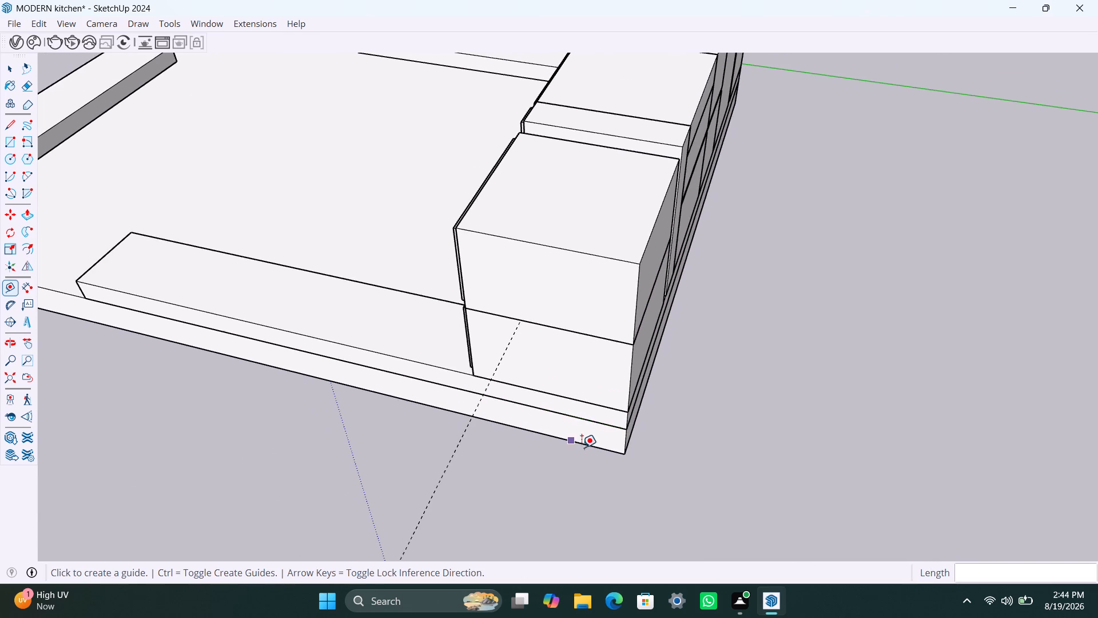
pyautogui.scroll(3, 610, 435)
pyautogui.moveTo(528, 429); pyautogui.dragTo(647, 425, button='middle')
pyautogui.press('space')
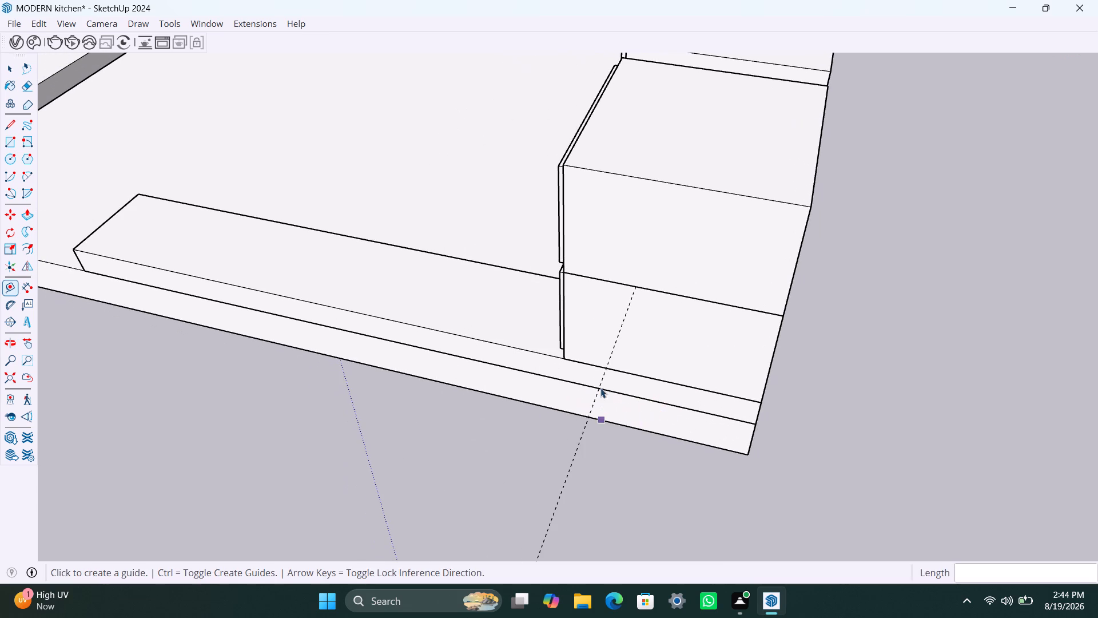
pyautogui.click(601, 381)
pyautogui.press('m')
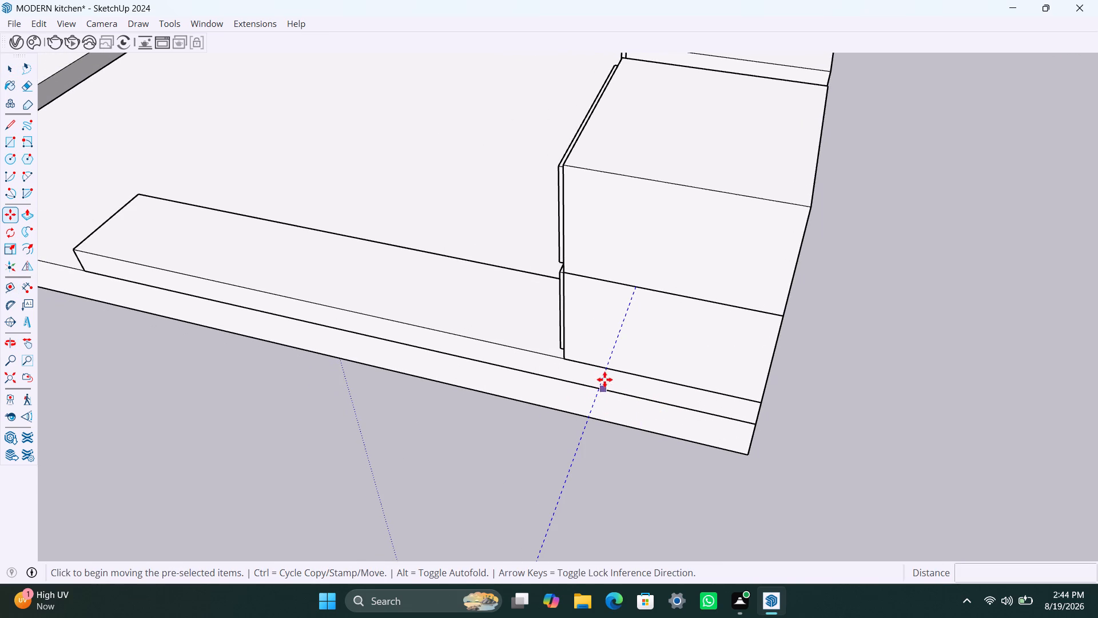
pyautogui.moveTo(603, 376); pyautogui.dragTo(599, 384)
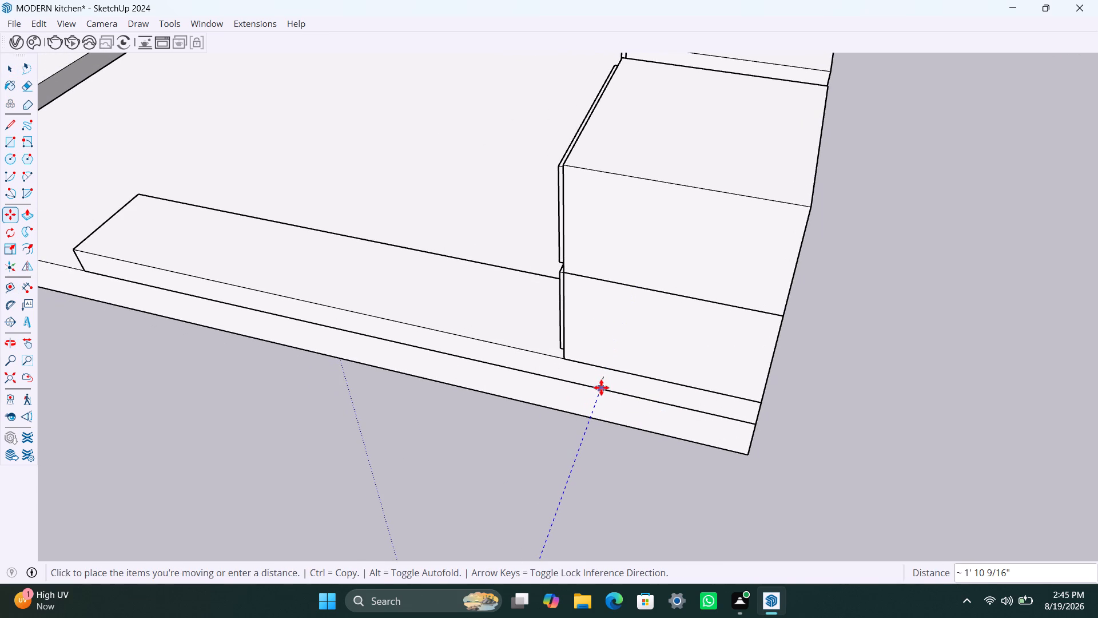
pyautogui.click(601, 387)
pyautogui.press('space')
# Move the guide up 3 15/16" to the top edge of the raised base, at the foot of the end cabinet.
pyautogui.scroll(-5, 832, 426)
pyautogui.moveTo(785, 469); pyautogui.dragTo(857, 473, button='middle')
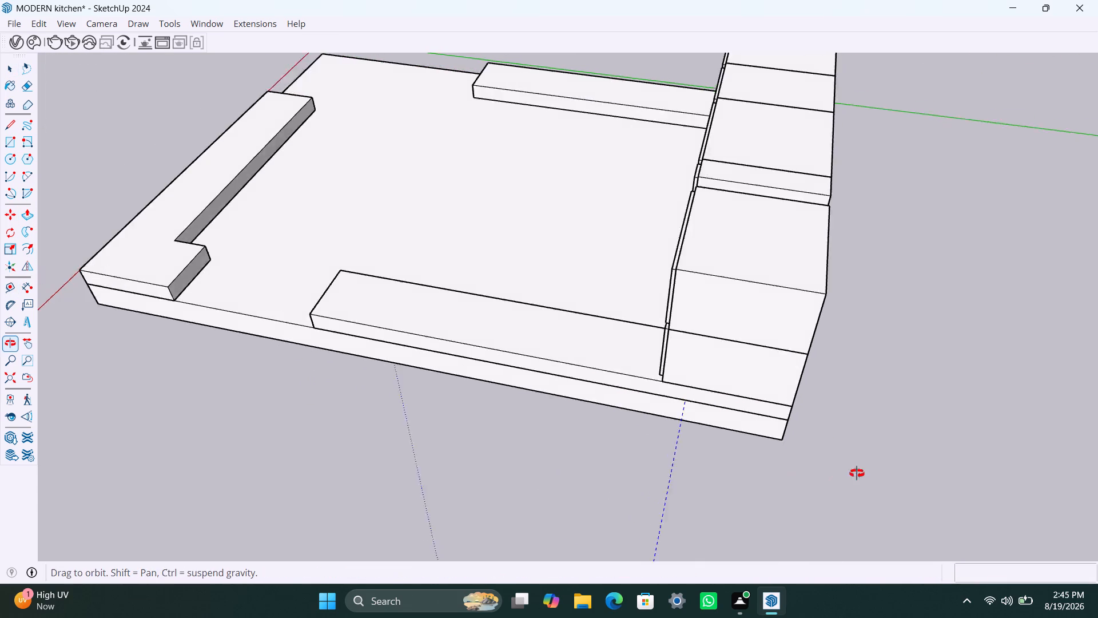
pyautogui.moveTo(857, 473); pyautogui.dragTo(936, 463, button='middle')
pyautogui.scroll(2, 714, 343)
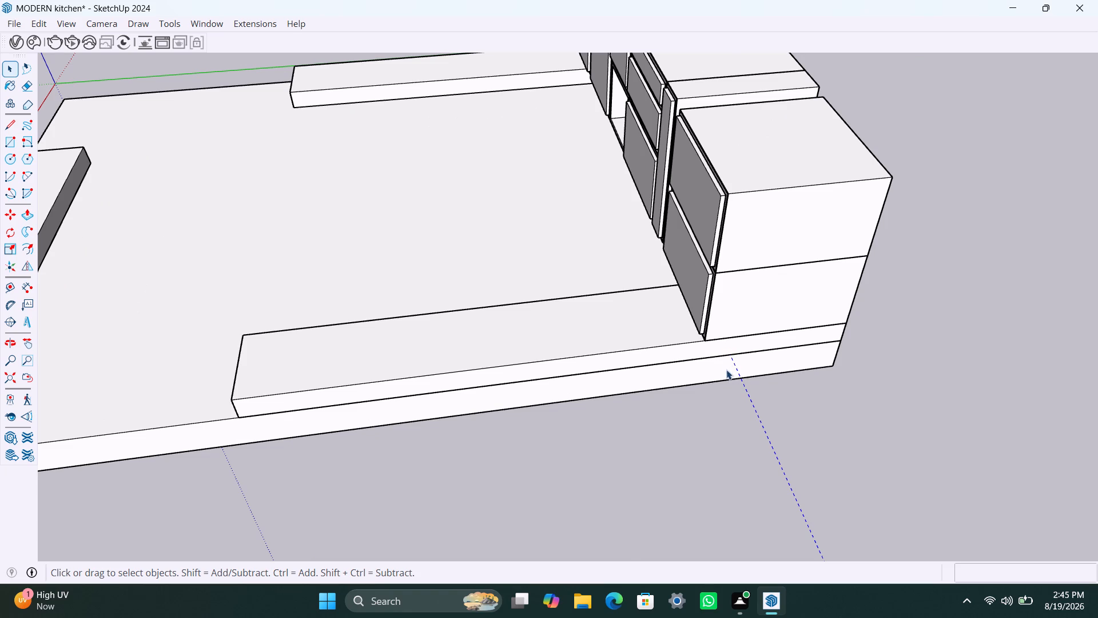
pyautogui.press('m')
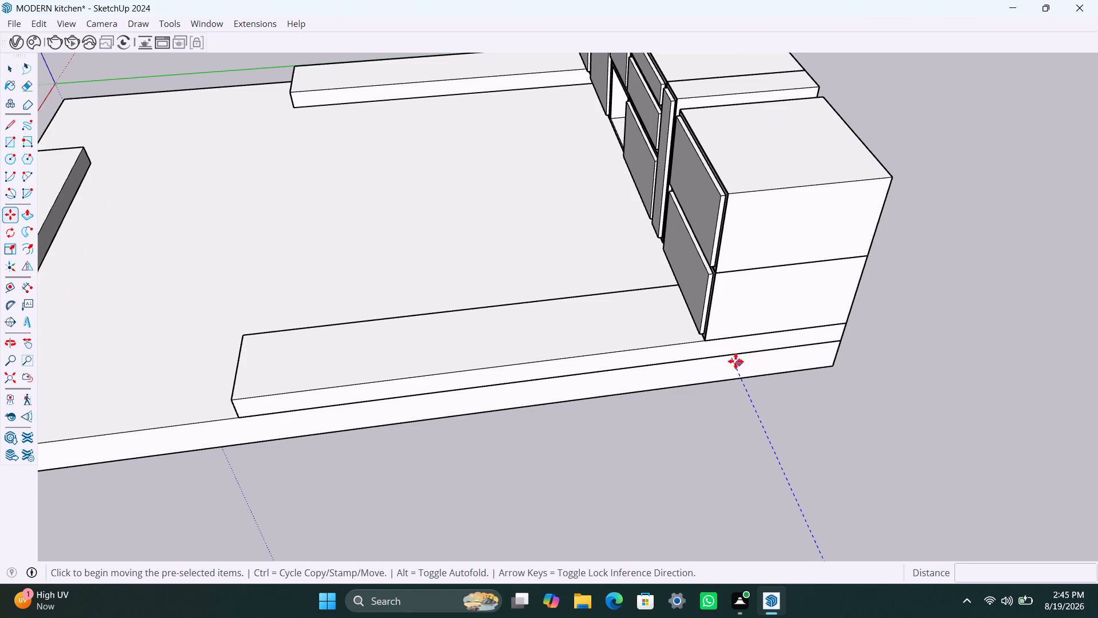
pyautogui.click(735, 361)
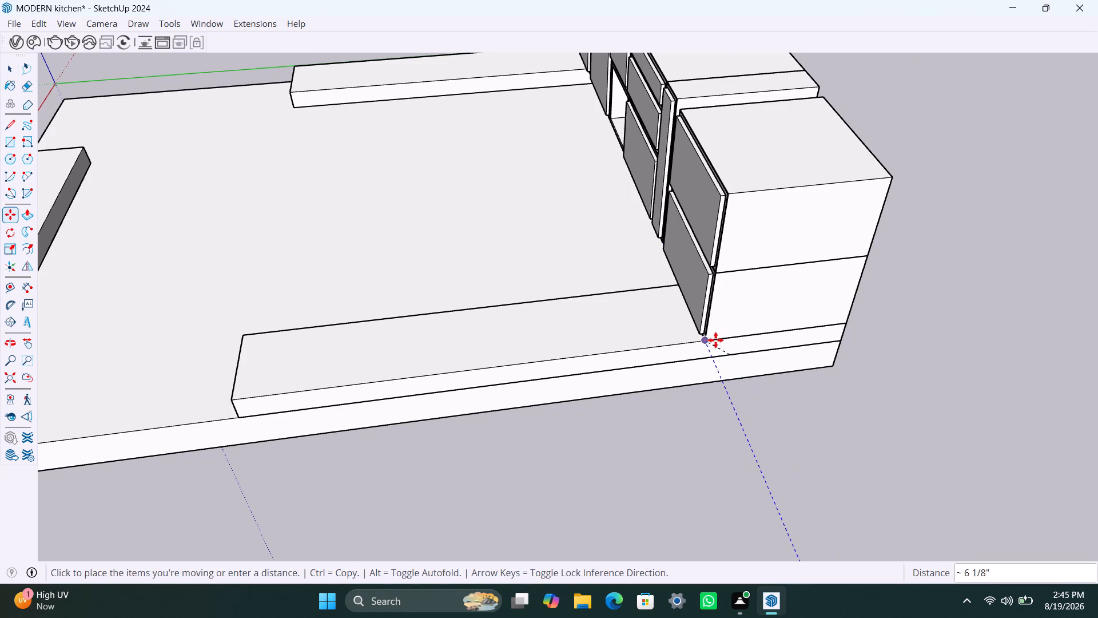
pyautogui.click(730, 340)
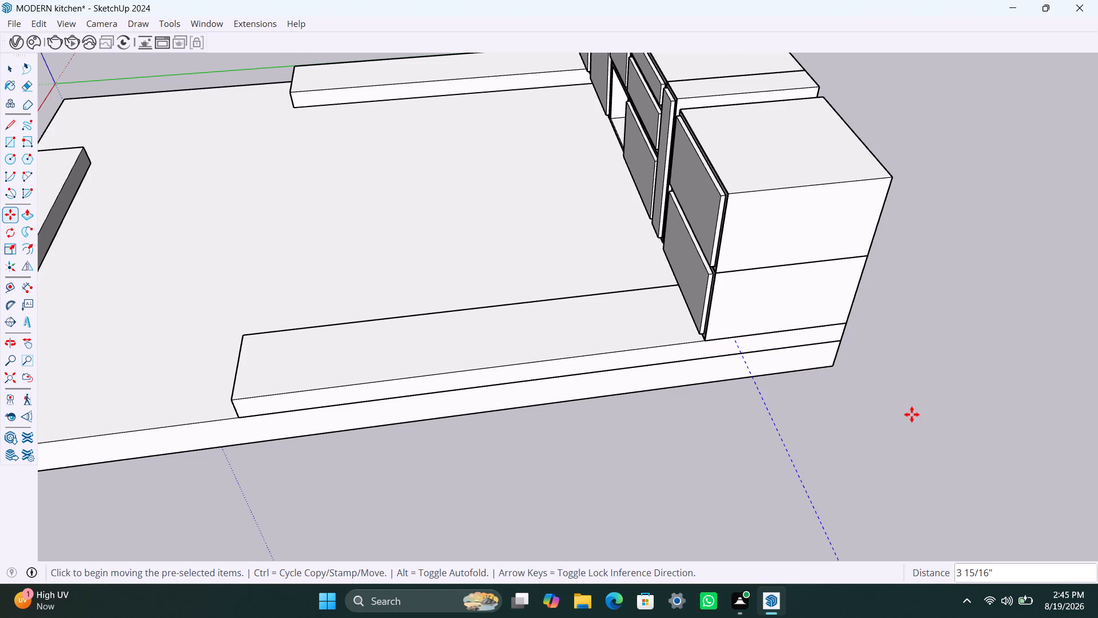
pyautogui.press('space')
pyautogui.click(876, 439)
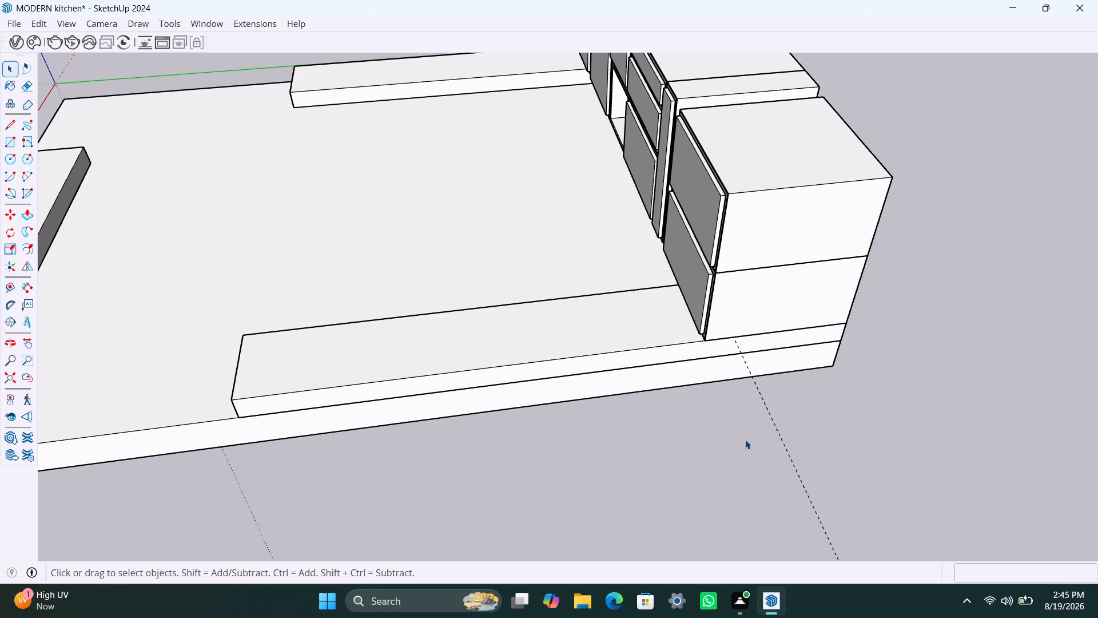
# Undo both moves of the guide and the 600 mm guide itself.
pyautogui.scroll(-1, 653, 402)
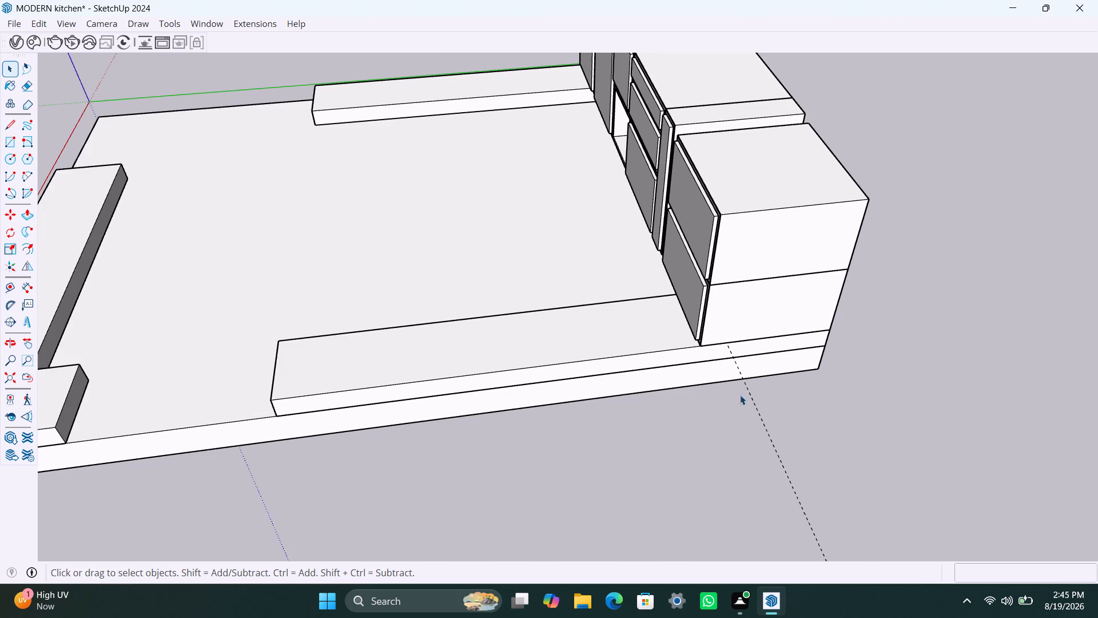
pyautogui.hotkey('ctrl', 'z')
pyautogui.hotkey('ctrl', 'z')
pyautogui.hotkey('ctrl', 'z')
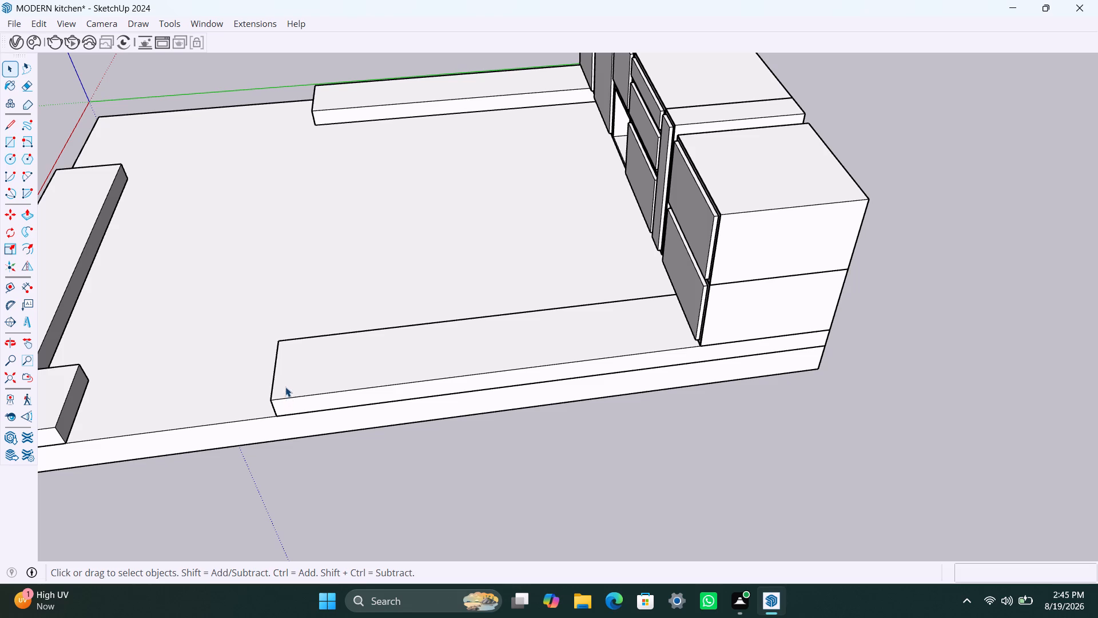
# Place a guide 20 mm in from the free end edge of the raised base adjoining the end cabinet, parallel to that edge.
pyautogui.click(270, 381)
pyautogui.click(272, 382)
pyautogui.scroll(-3, 339, 349)
pyautogui.moveTo(372, 343); pyautogui.dragTo(372, 345, button='middle')
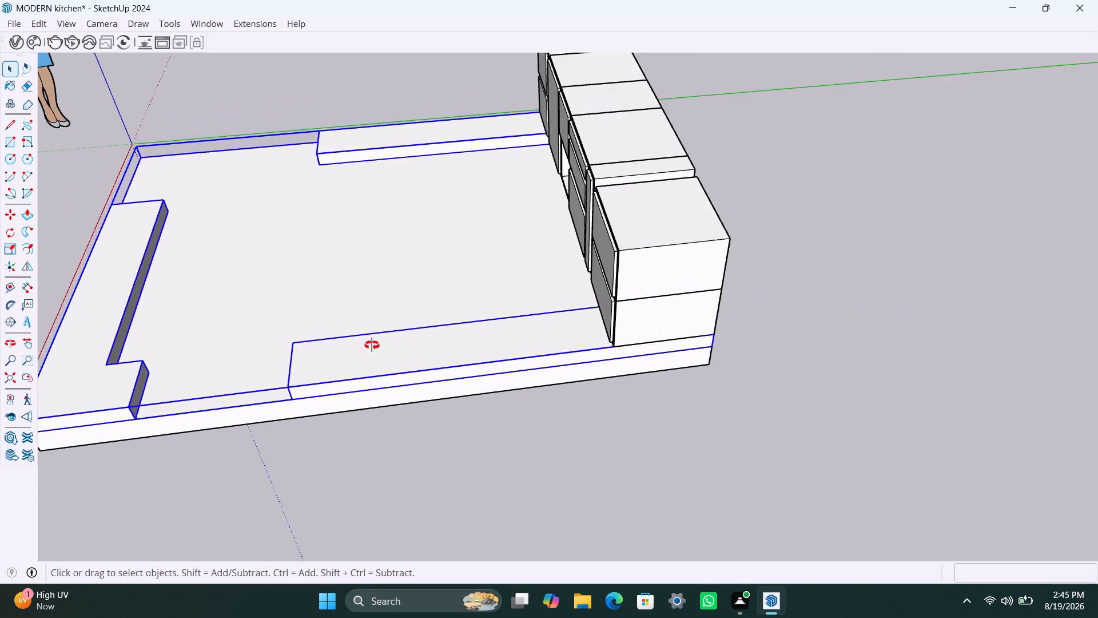
pyautogui.moveTo(372, 345); pyautogui.dragTo(367, 473, button='middle')
pyautogui.press('t')
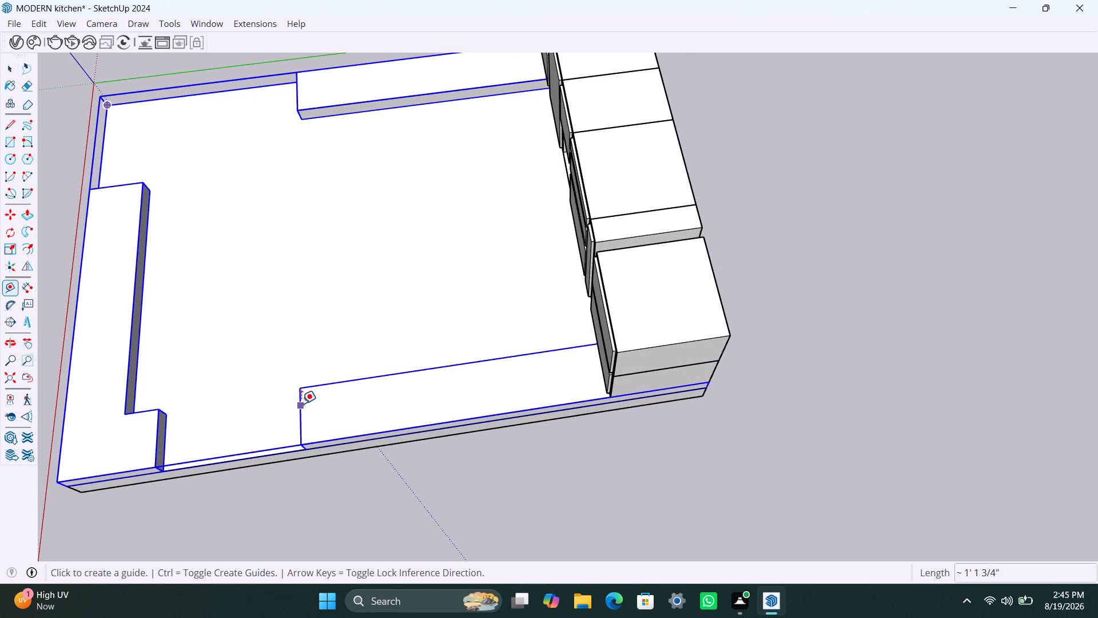
pyautogui.click(301, 403)
pyautogui.press('2')
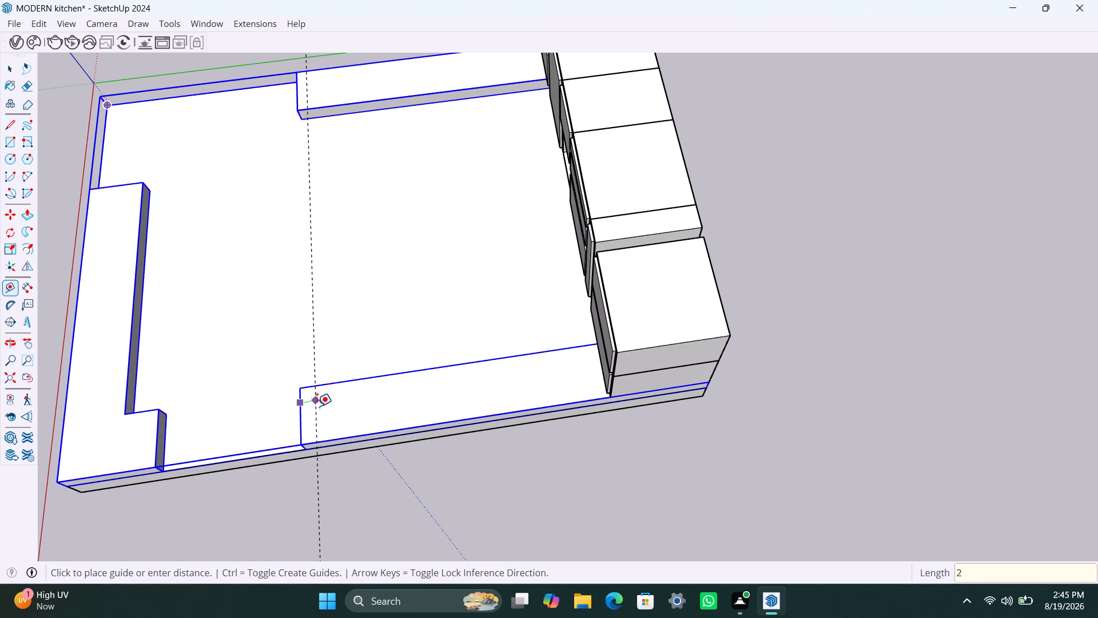
pyautogui.write('0mm')
pyautogui.press('Return')
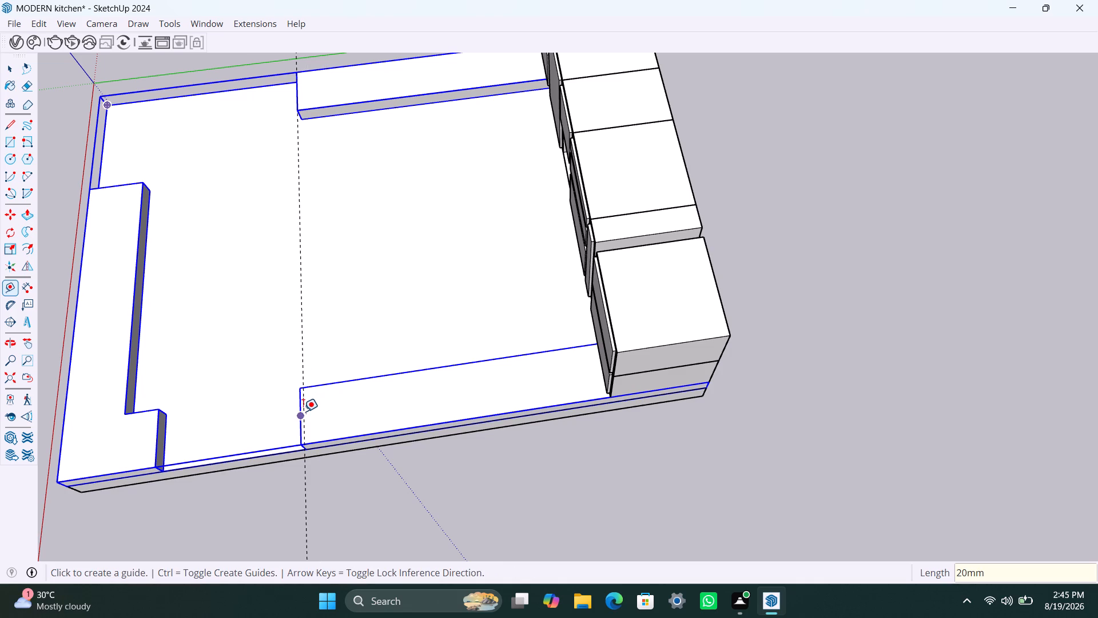
# Place two more parallel guides at successive 600 mm spacings from the 20 mm guide, towards the cabinet run.
pyautogui.click(307, 411)
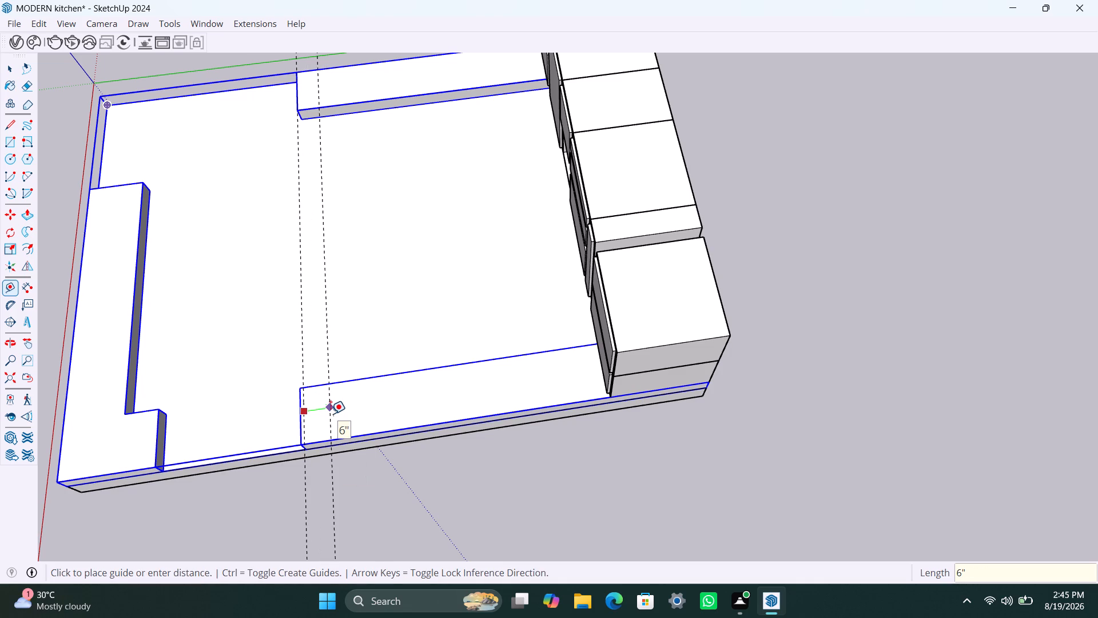
pyautogui.write('600mm')
pyautogui.press('Return')
pyautogui.click(407, 402)
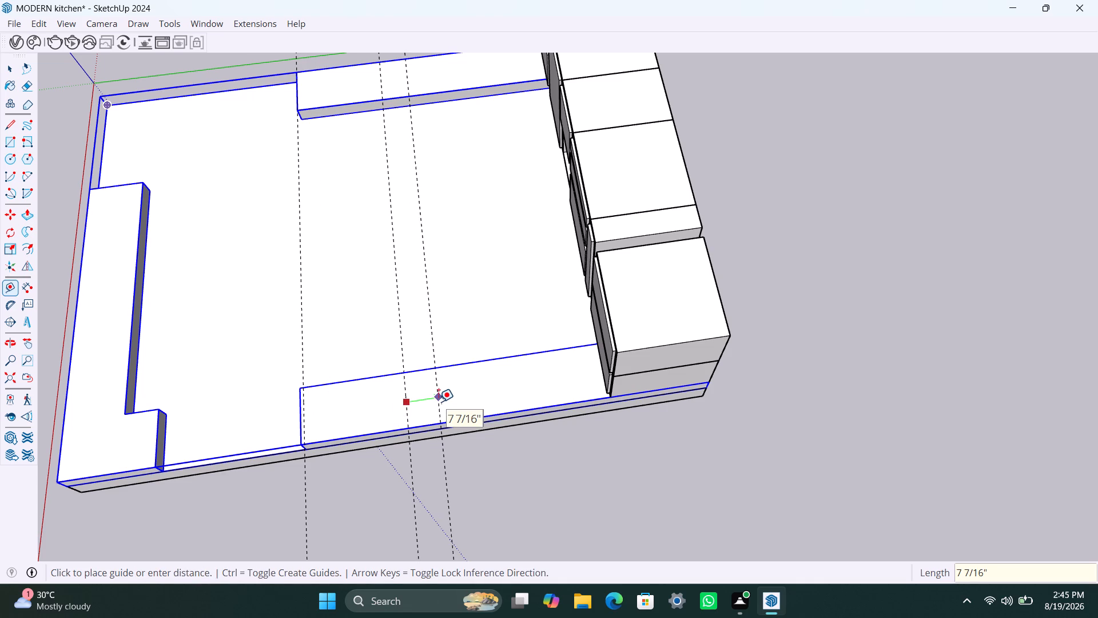
pyautogui.write('600mm')
pyautogui.press('Return')
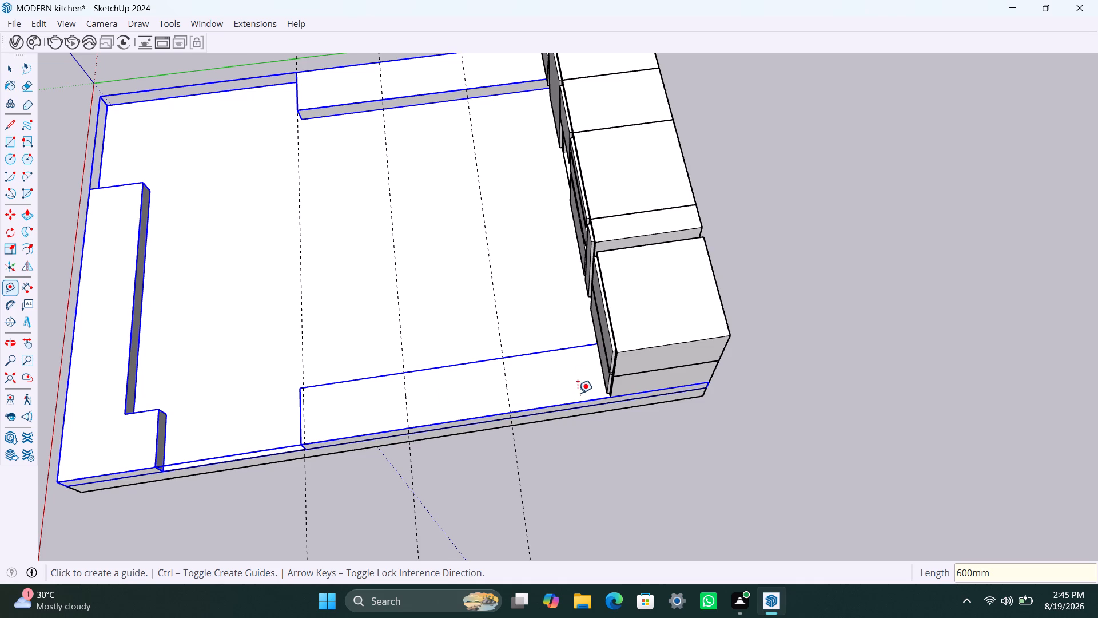
# Place a parallel guide 550 mm beyond the last 600 mm guide, close to the front of the cabinet run.
pyautogui.click(500, 324)
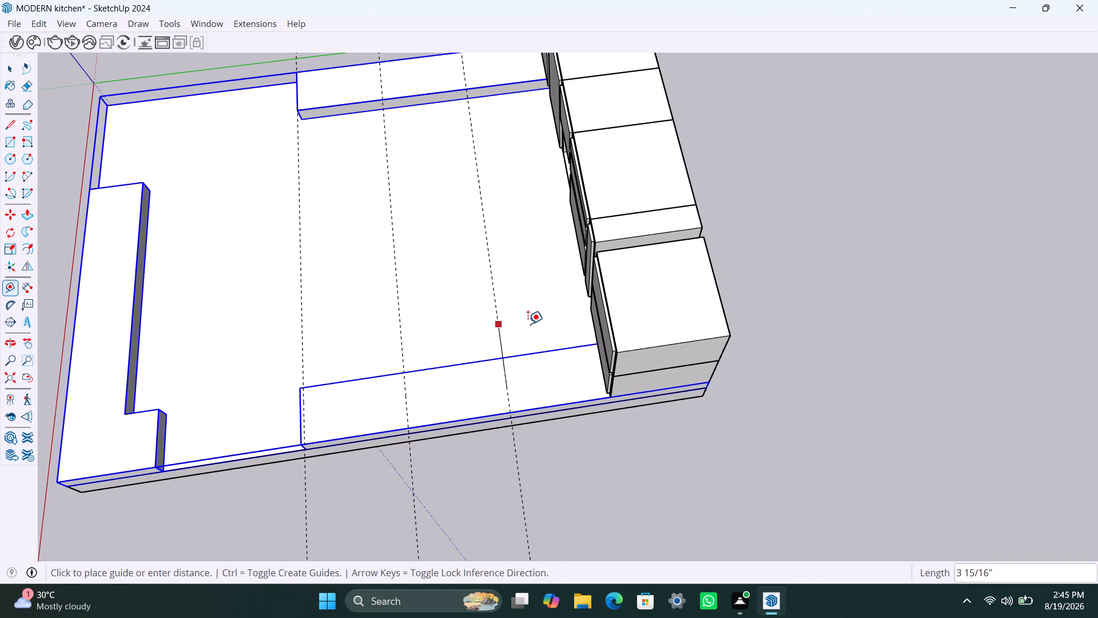
pyautogui.write('550mm')
pyautogui.press('Return')
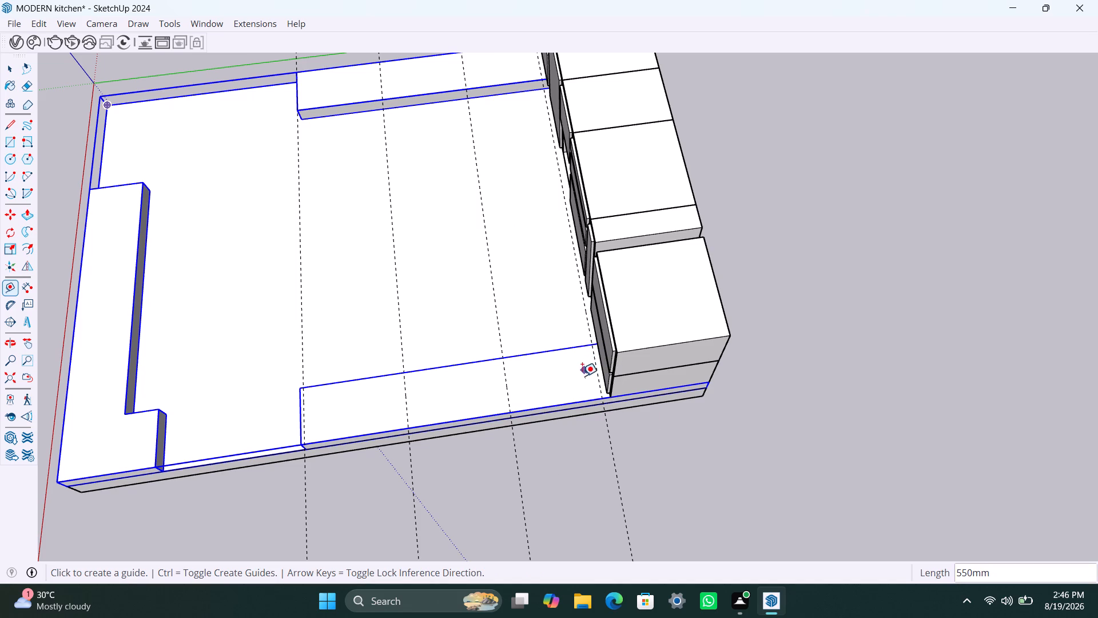
# Place a guide 600 mm in from the outer long edge of the raised base, running perpendicular to the cabinet-width guides.
pyautogui.press('Escape')
pyautogui.scroll(-4, 418, 463)
pyautogui.moveTo(376, 496); pyautogui.dragTo(917, 441, button='middle')
pyautogui.scroll(-4, 523, 447)
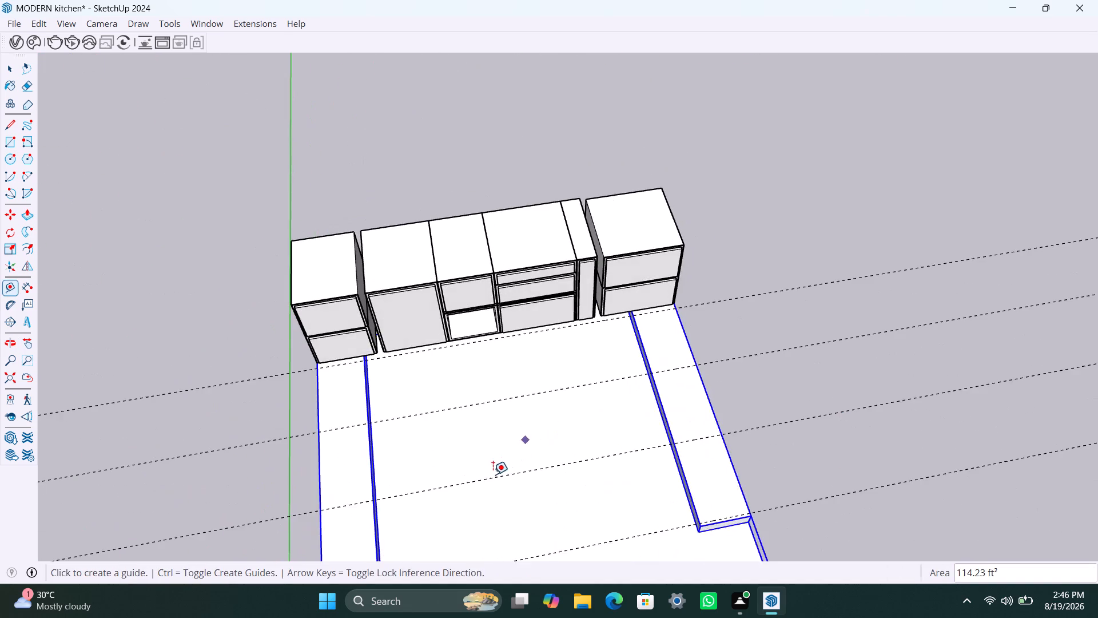
pyautogui.moveTo(493, 475); pyautogui.dragTo(831, 461, button='middle')
pyautogui.scroll(-4, 408, 347)
pyautogui.moveTo(315, 385); pyautogui.dragTo(418, 447, button='middle')
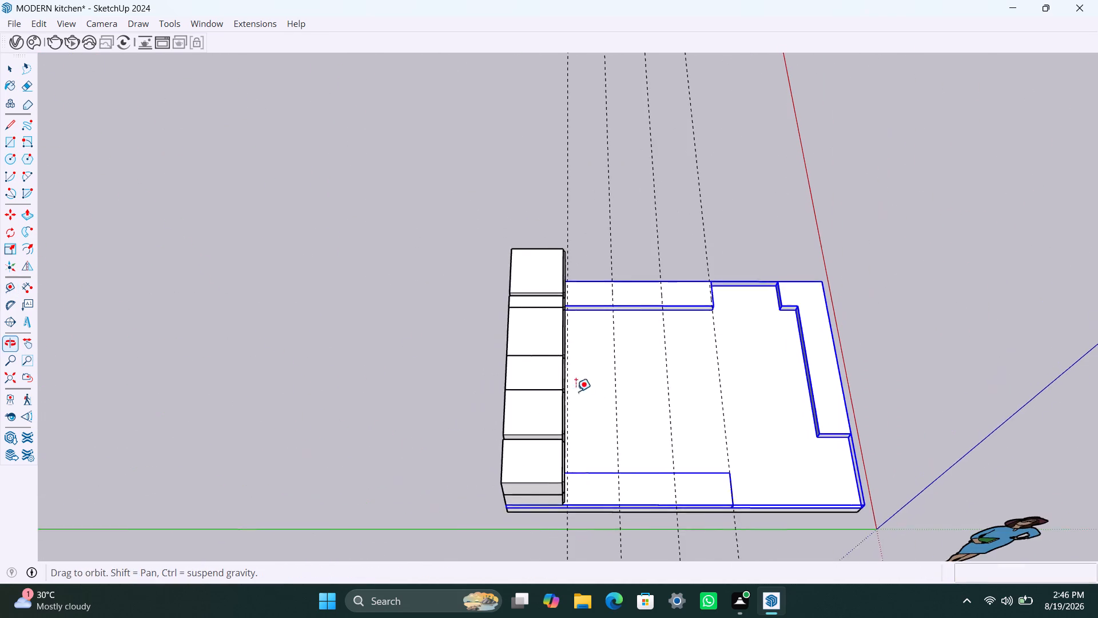
pyautogui.click(640, 283)
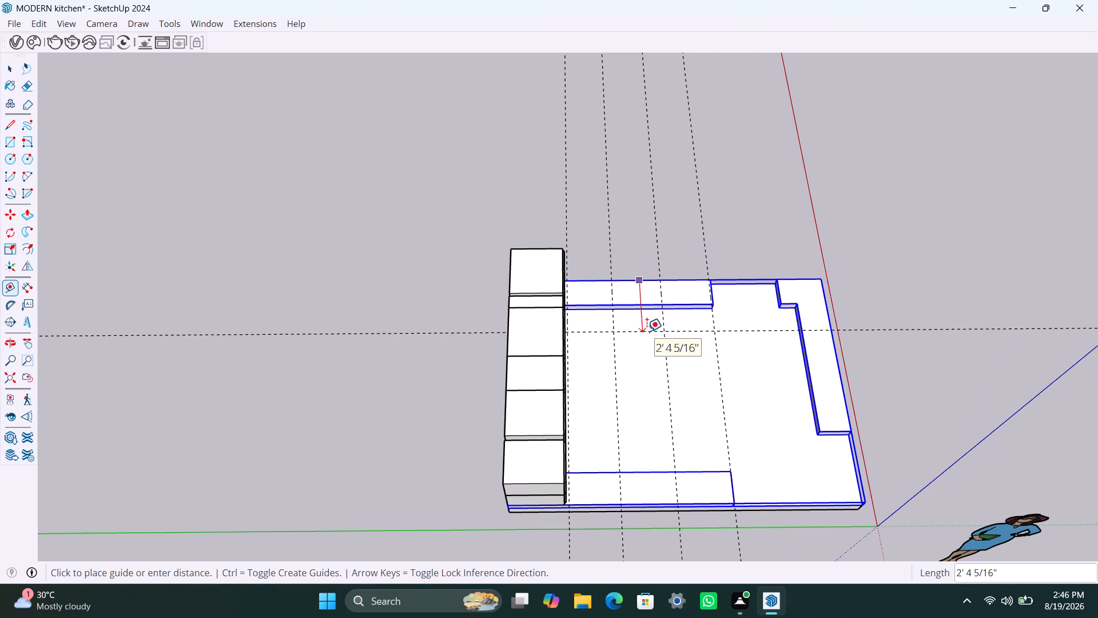
pyautogui.write('600mm')
pyautogui.press('Return')
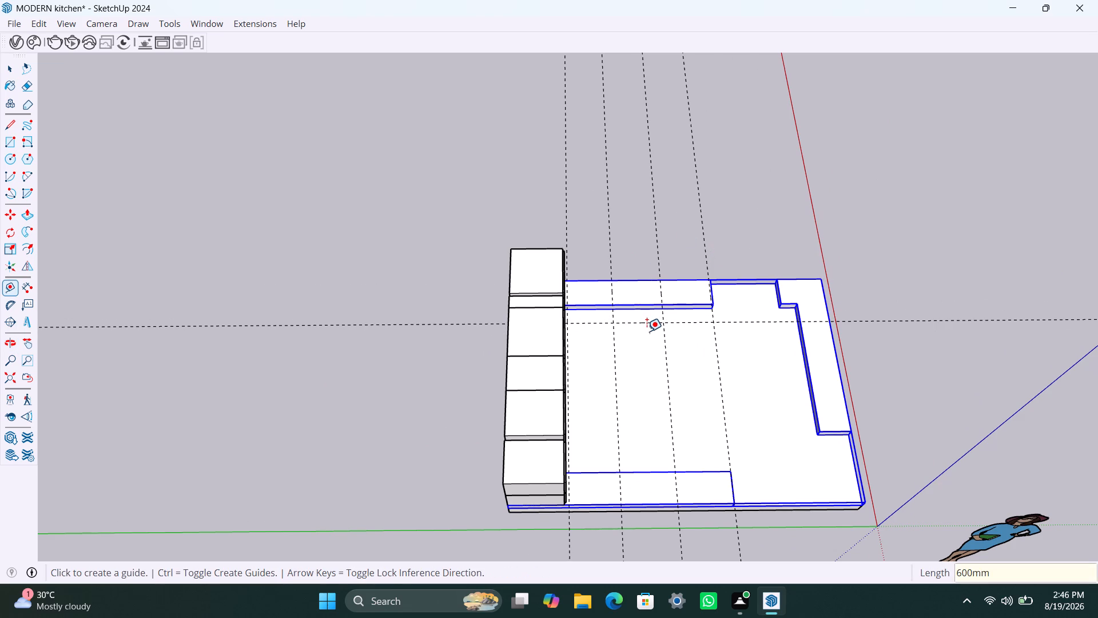
pyautogui.press('Escape')
# Draw a rectangle about 1' 9 3/8" by 1' 11 5/8" between the guides next to the end cabinet and make it a group.
pyautogui.scroll(-2, 622, 323)
pyautogui.moveTo(599, 323); pyautogui.dragTo(587, 437, button='middle')
pyautogui.press('space')
pyautogui.press('space')
pyautogui.scroll(-2, 618, 326)
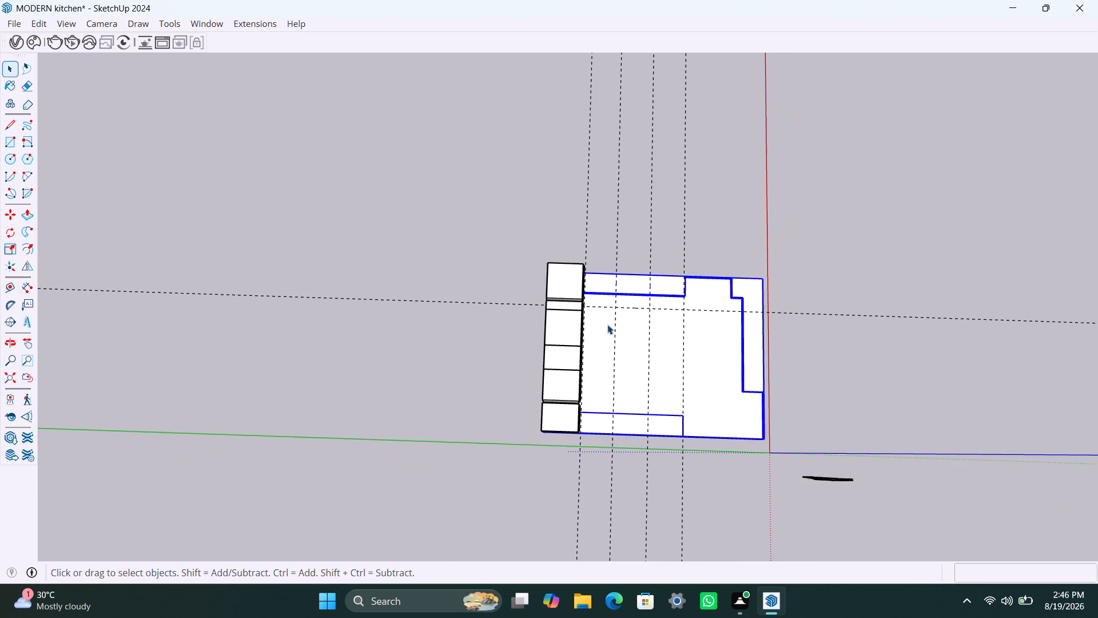
pyautogui.keyDown('shift'); pyautogui.moveTo(601, 322); pyautogui.dragTo(544, 373, button='middle'); pyautogui.keyUp('shift')
pyautogui.click(735, 241)
pyautogui.scroll(8, 574, 319)
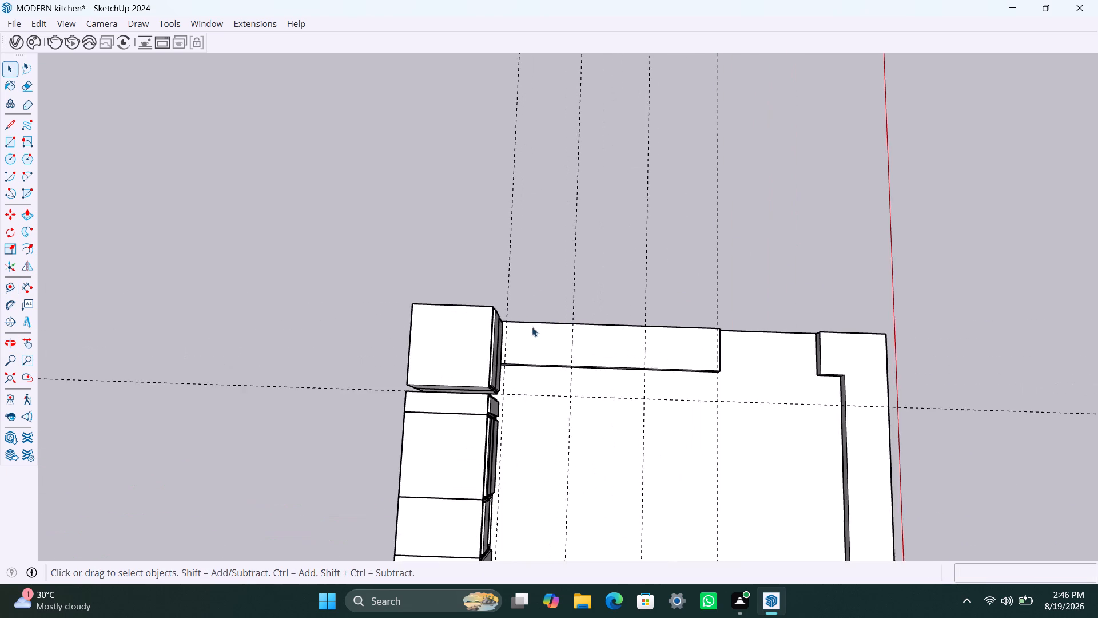
pyautogui.scroll(1, 531, 324)
pyautogui.press('r')
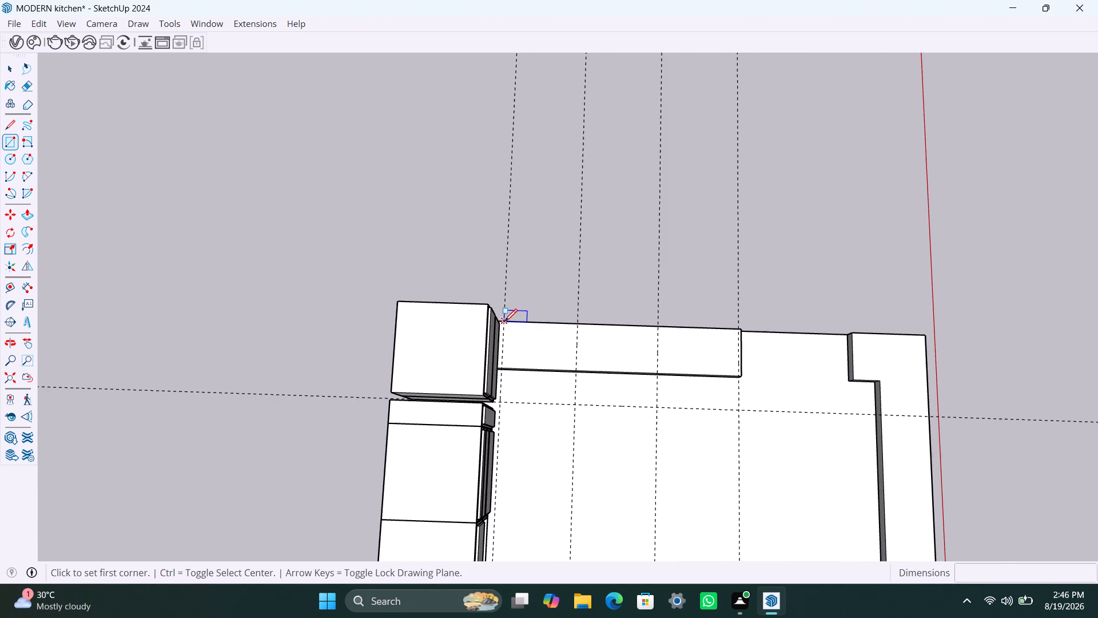
pyautogui.click(505, 321)
pyautogui.doubleClick(574, 403)
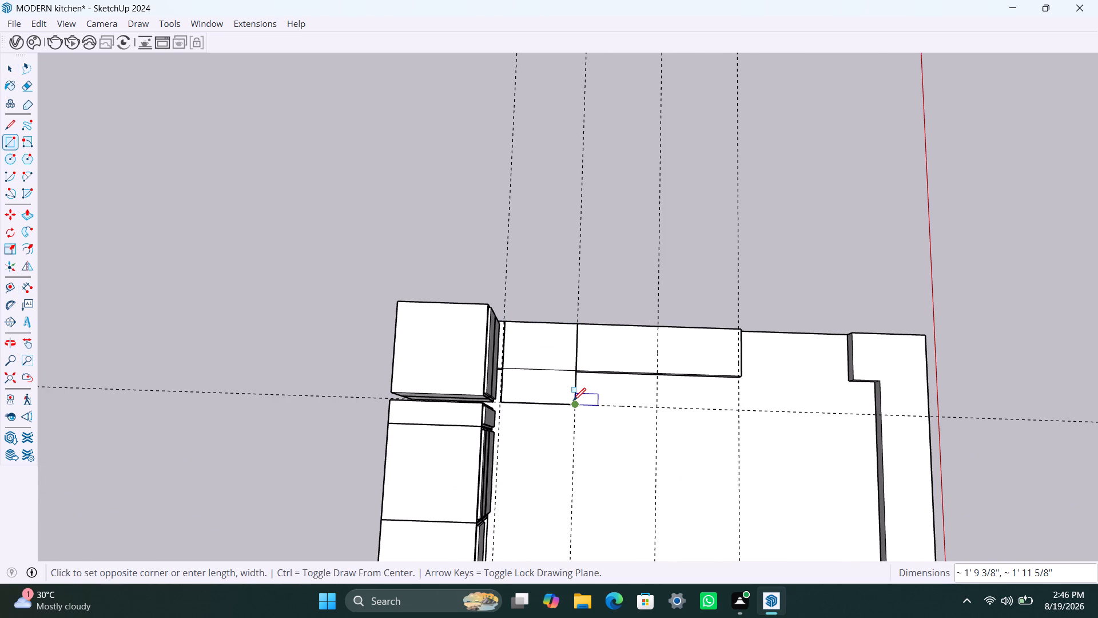
pyautogui.press('space')
pyautogui.doubleClick(546, 379)
pyautogui.rightClick(546, 378)
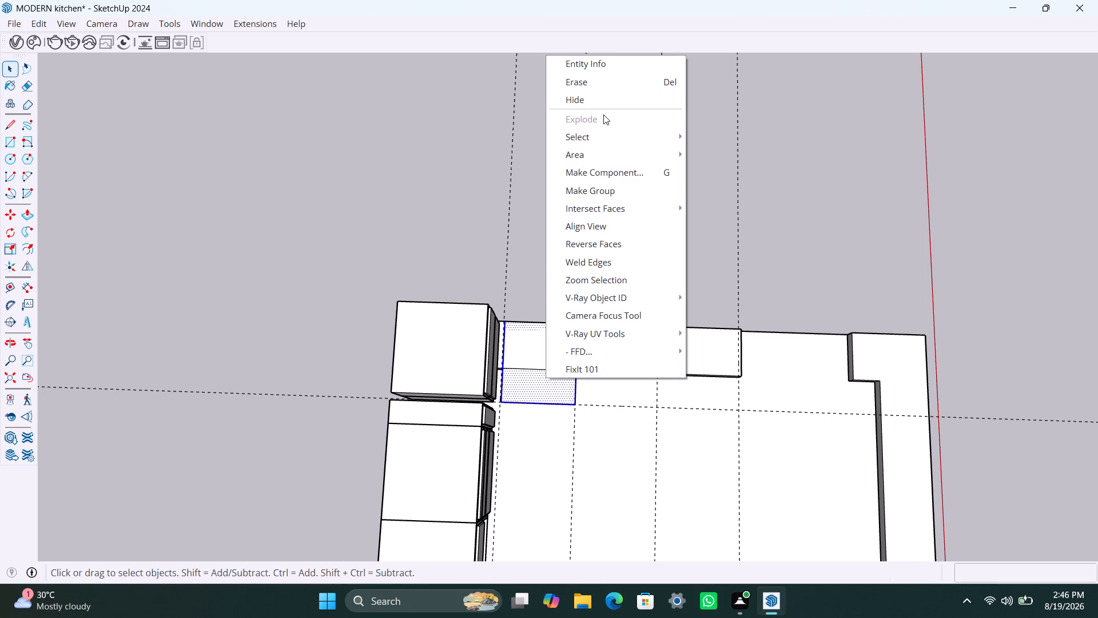
pyautogui.click(603, 186)
# Inside the new group, extrude the rectangle upward 360 mm into a cabinet box.
pyautogui.doubleClick(532, 359)
pyautogui.click(532, 358)
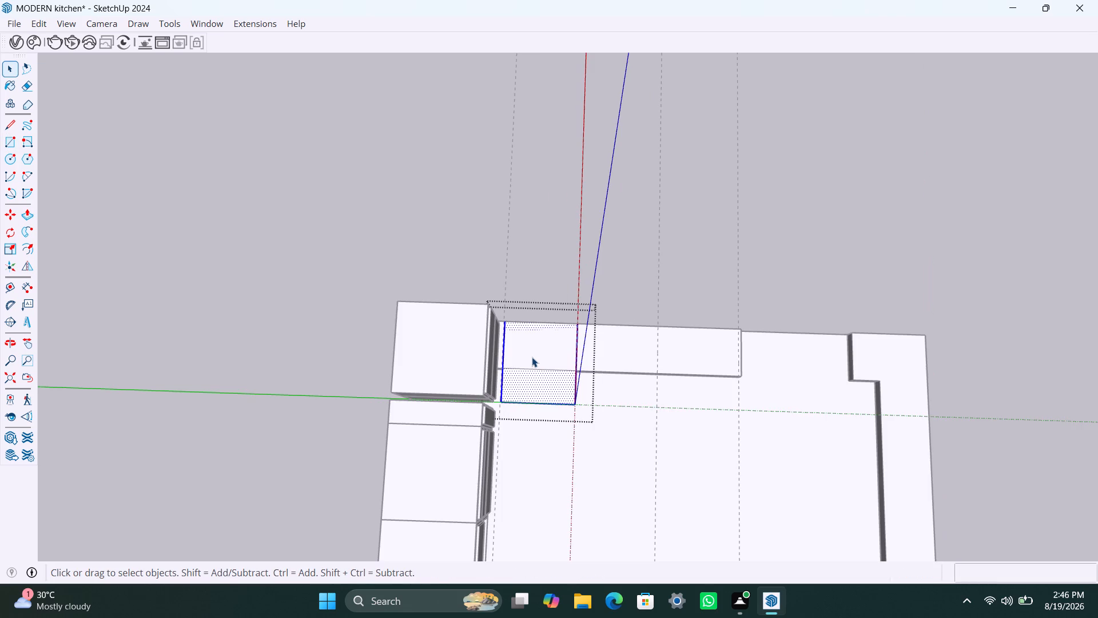
pyautogui.press('p')
pyautogui.click(532, 356)
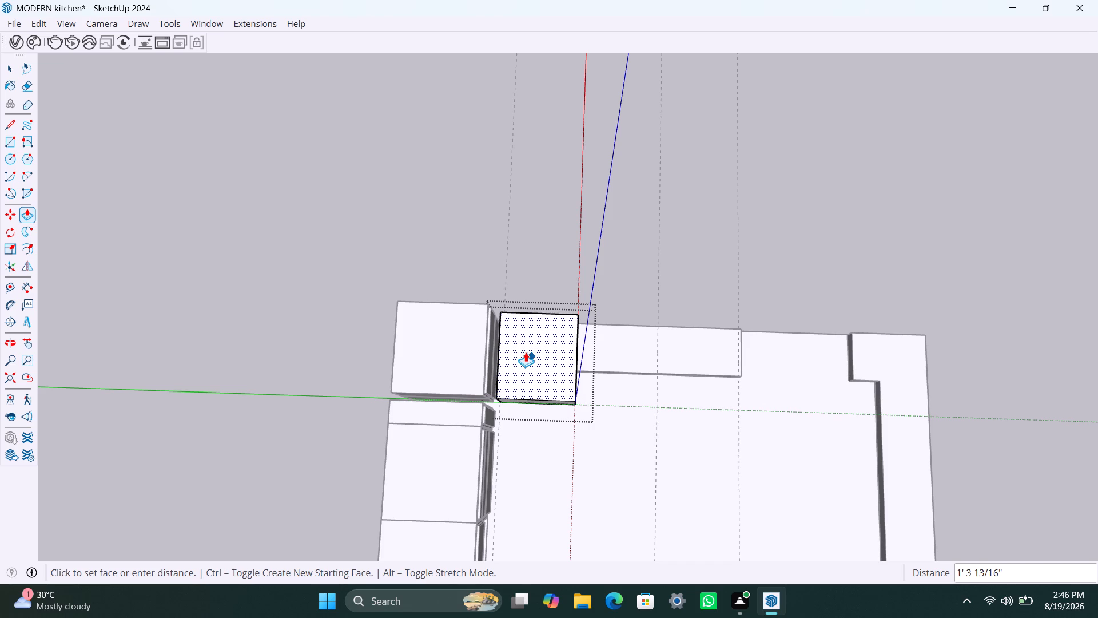
pyautogui.write('38')
pyautogui.press('BackSpace')
pyautogui.write('60mm')
pyautogui.press('Return')
pyautogui.press('space')
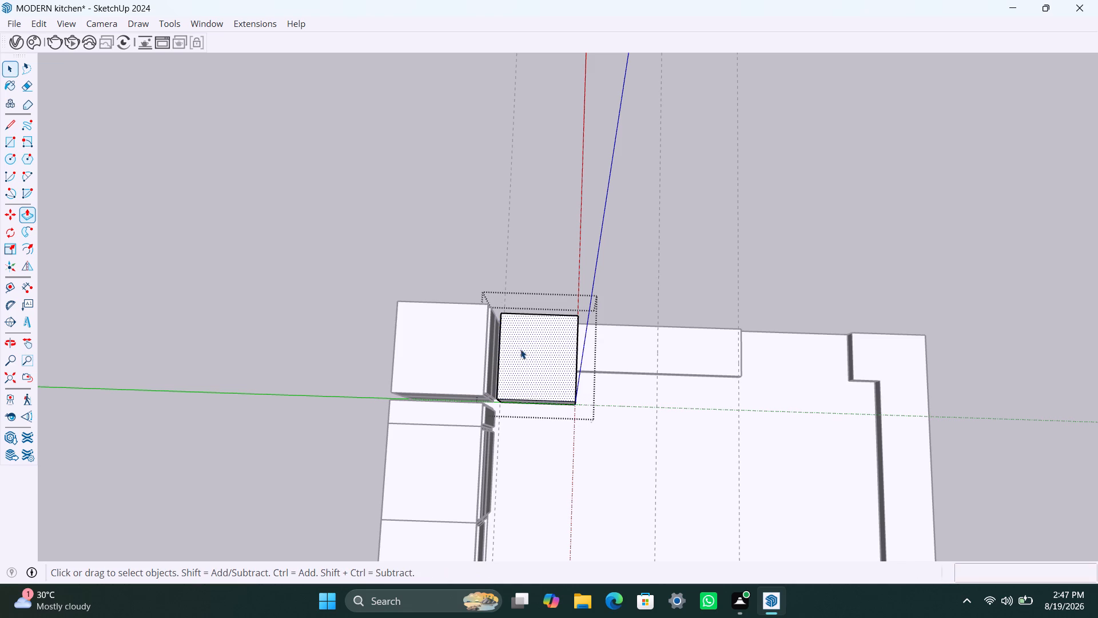
pyautogui.click(518, 238)
# Copy the 360 mm box directly on top of itself to form a two-box stack beside the end cabinet.
pyautogui.scroll(-3, 543, 409)
pyautogui.moveTo(541, 413); pyautogui.dragTo(509, 311, button='middle')
pyautogui.scroll(4, 580, 422)
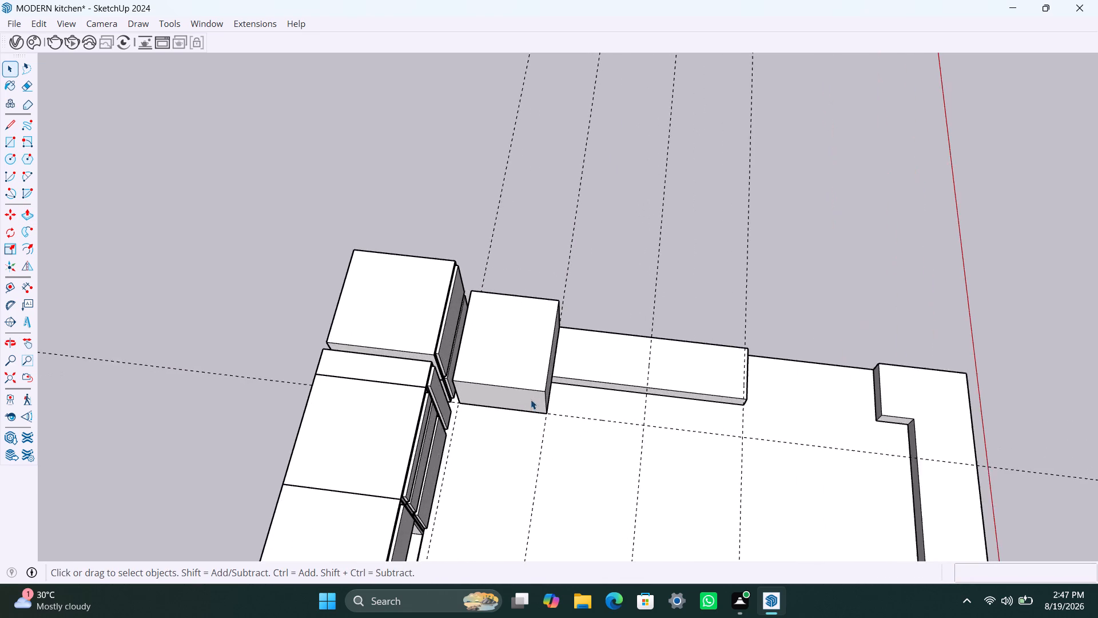
pyautogui.scroll(4, 531, 399)
pyautogui.click(529, 393)
pyautogui.press('m')
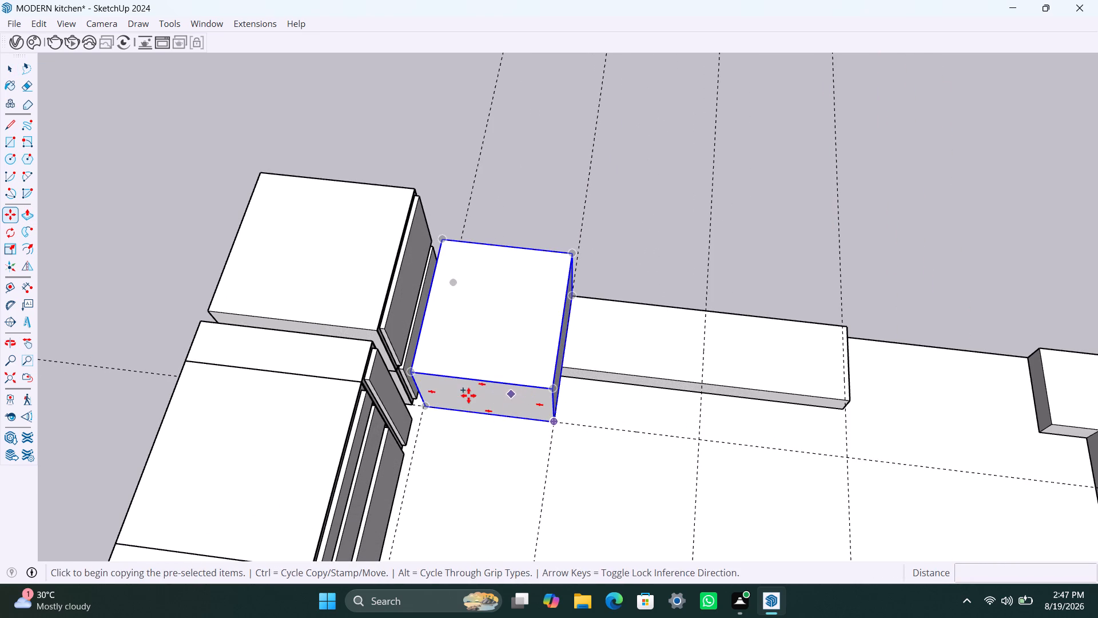
pyautogui.click(428, 409)
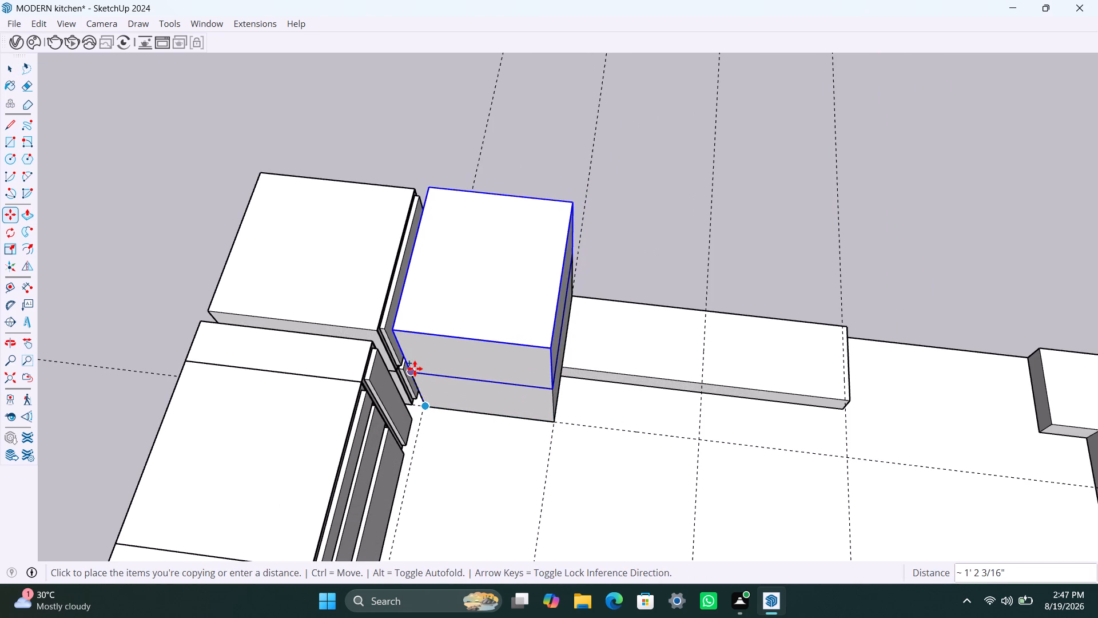
pyautogui.click(415, 369)
pyautogui.scroll(9, 408, 383)
pyautogui.scroll(4, 474, 379)
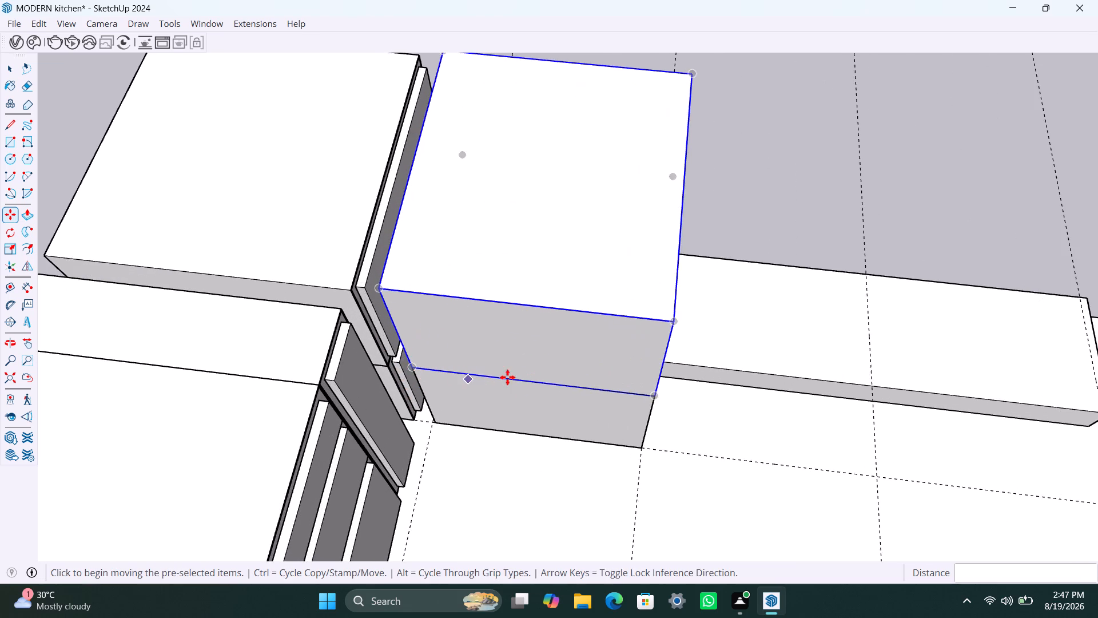
pyautogui.press('space')
pyautogui.click(798, 195)
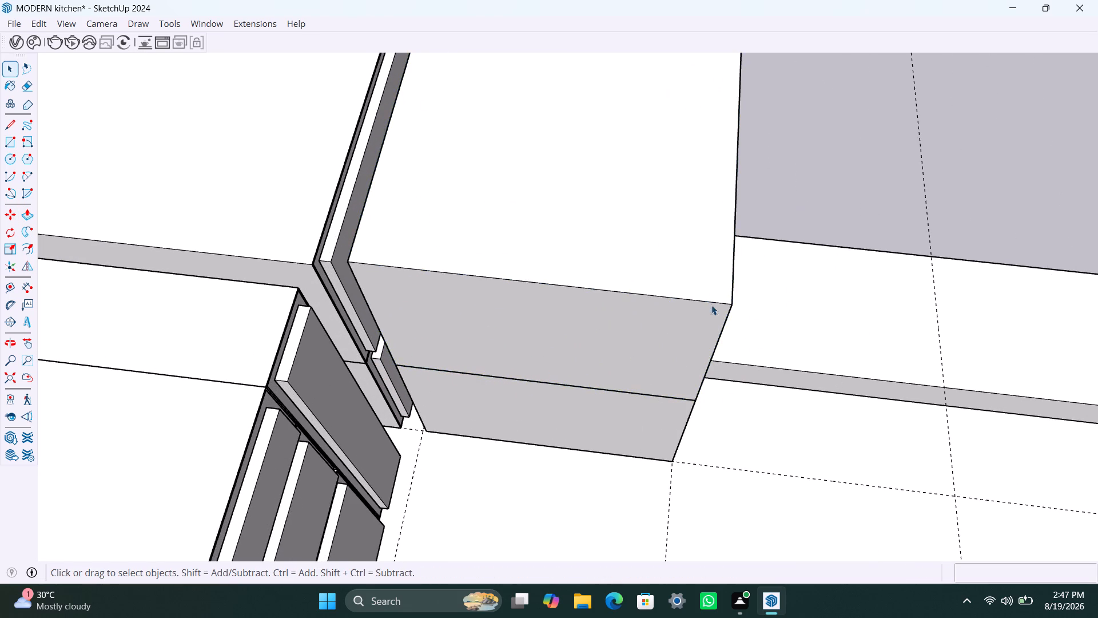
# Copy the upper box down to base level, flush against the free side of the lower box and aligned with the front guide.
pyautogui.scroll(-5, 705, 325)
pyautogui.scroll(-4, 655, 344)
pyautogui.keyDown('shift'); pyautogui.moveTo(631, 354); pyautogui.dragTo(549, 359, button='middle'); pyautogui.keyUp('shift')
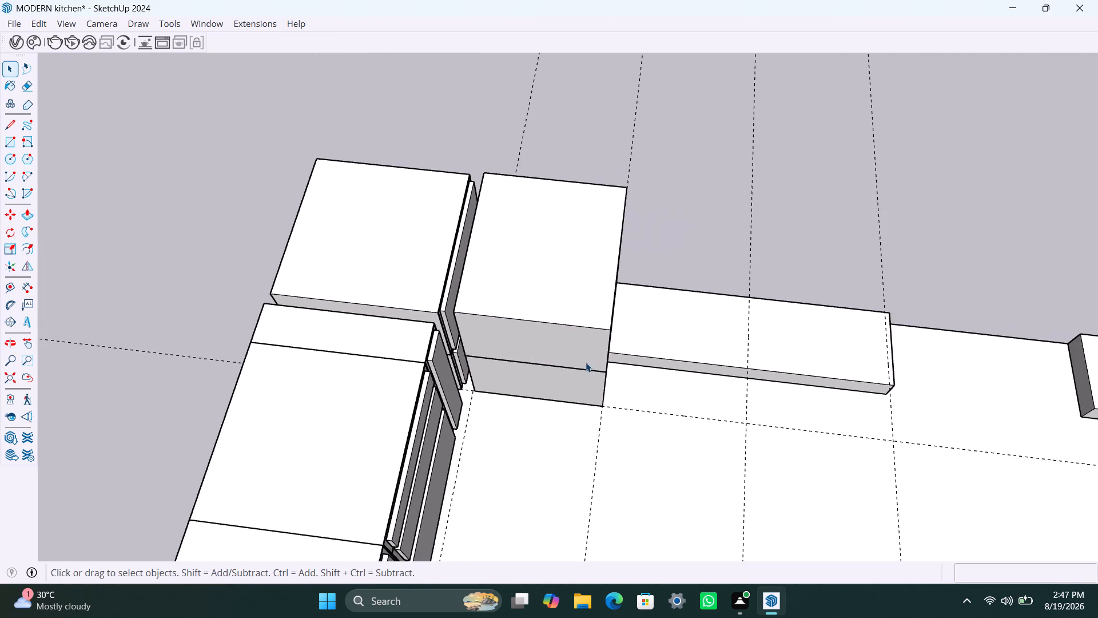
pyautogui.scroll(3, 581, 362)
pyautogui.click(563, 289)
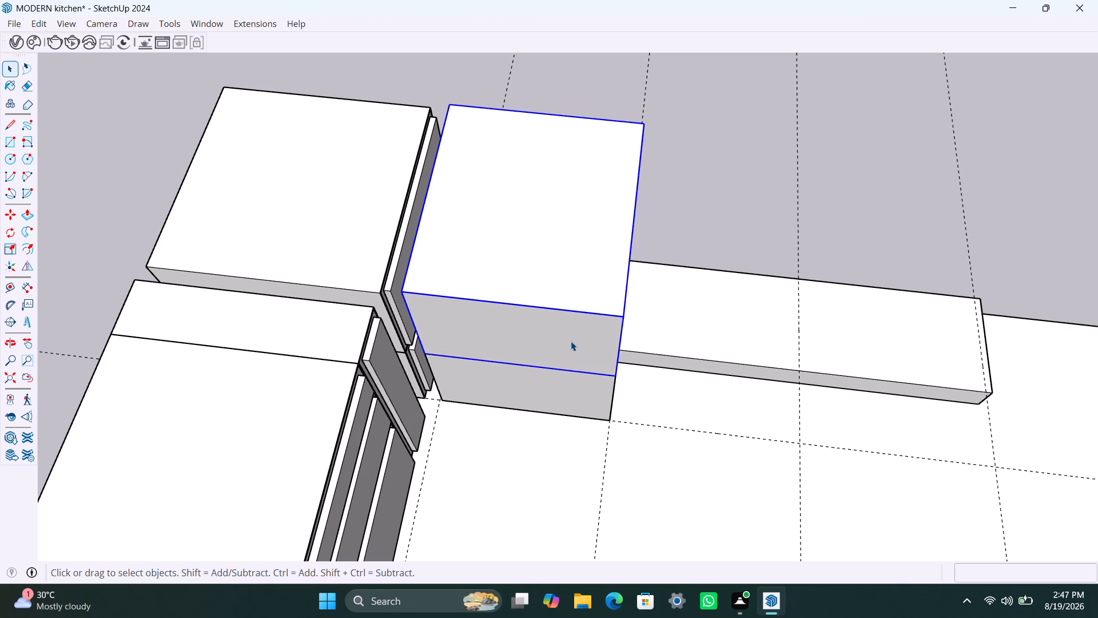
pyautogui.press('m')
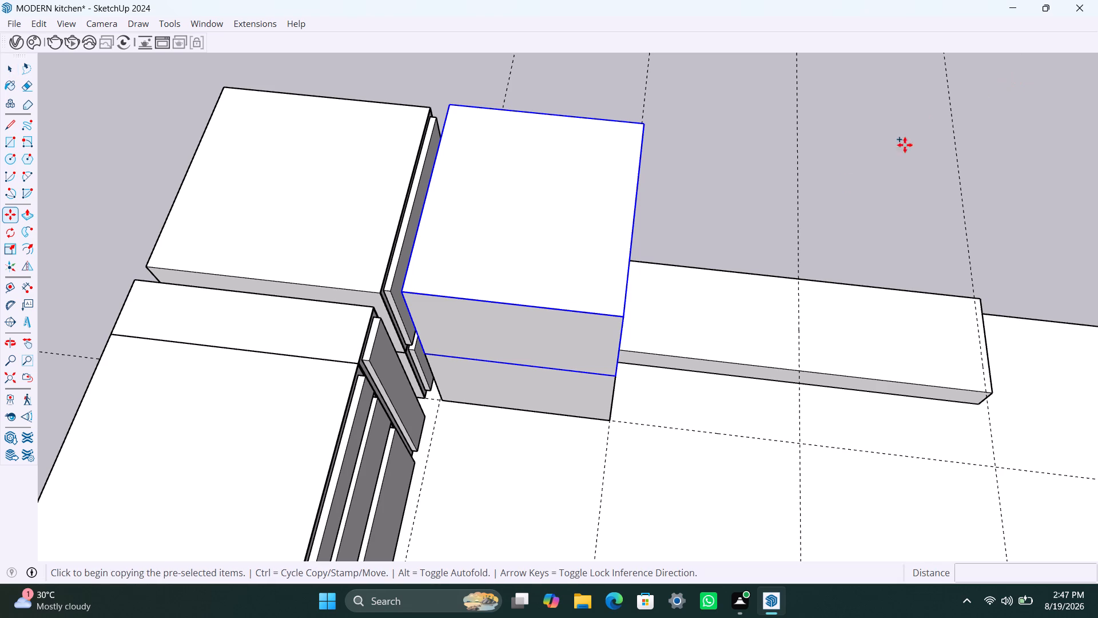
pyautogui.click(614, 377)
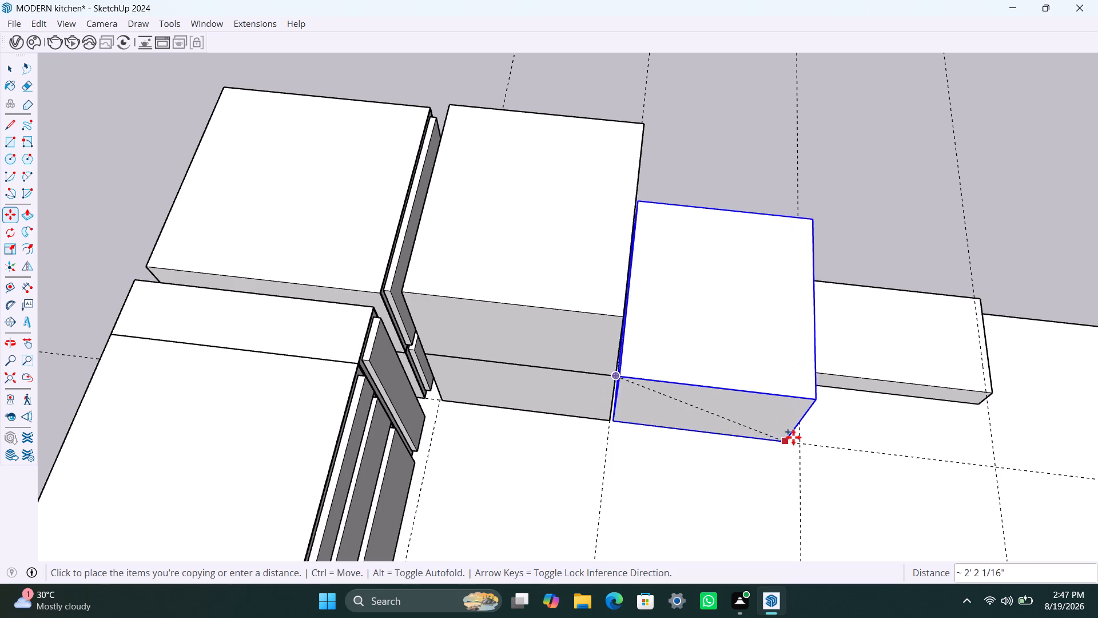
pyautogui.click(802, 441)
pyautogui.click(630, 421)
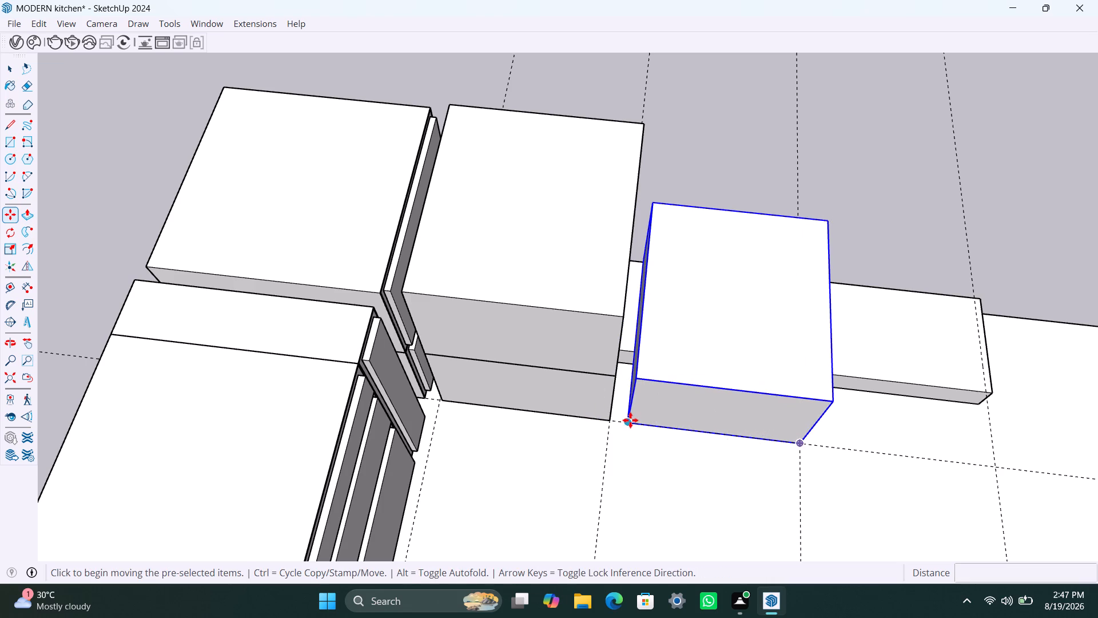
pyautogui.click(612, 422)
pyautogui.scroll(-5, 745, 462)
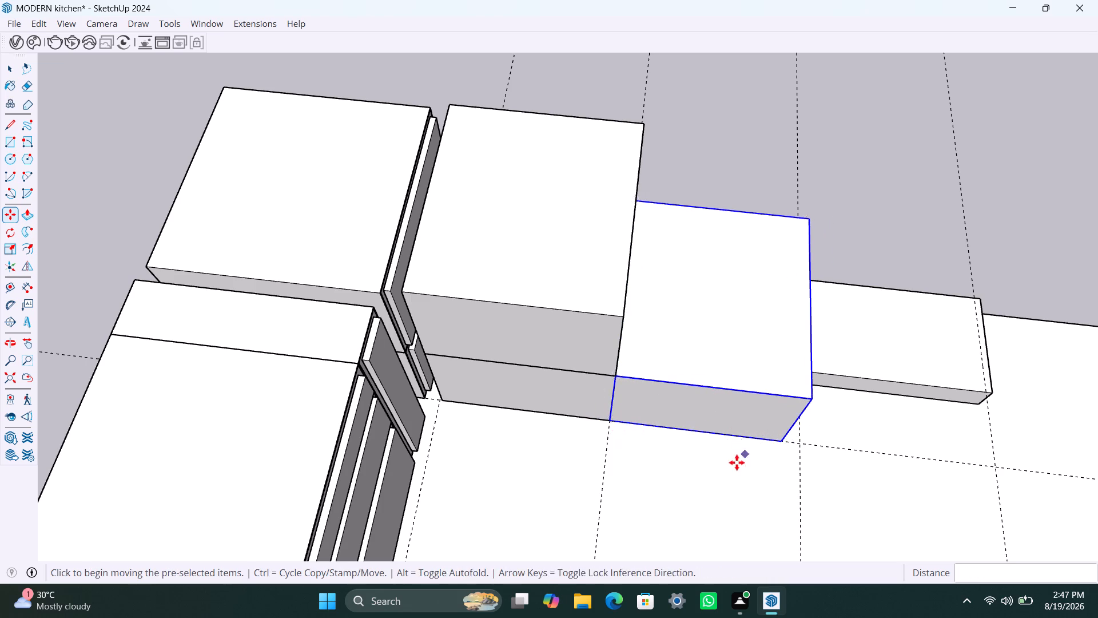
# Extend the copied lower box's free side face about 2 1/4" so it meets the 600 mm spacing guide.
pyautogui.moveTo(741, 459); pyautogui.dragTo(393, 335, button='middle')
pyautogui.press('space')
pyautogui.tripleClick(678, 521)
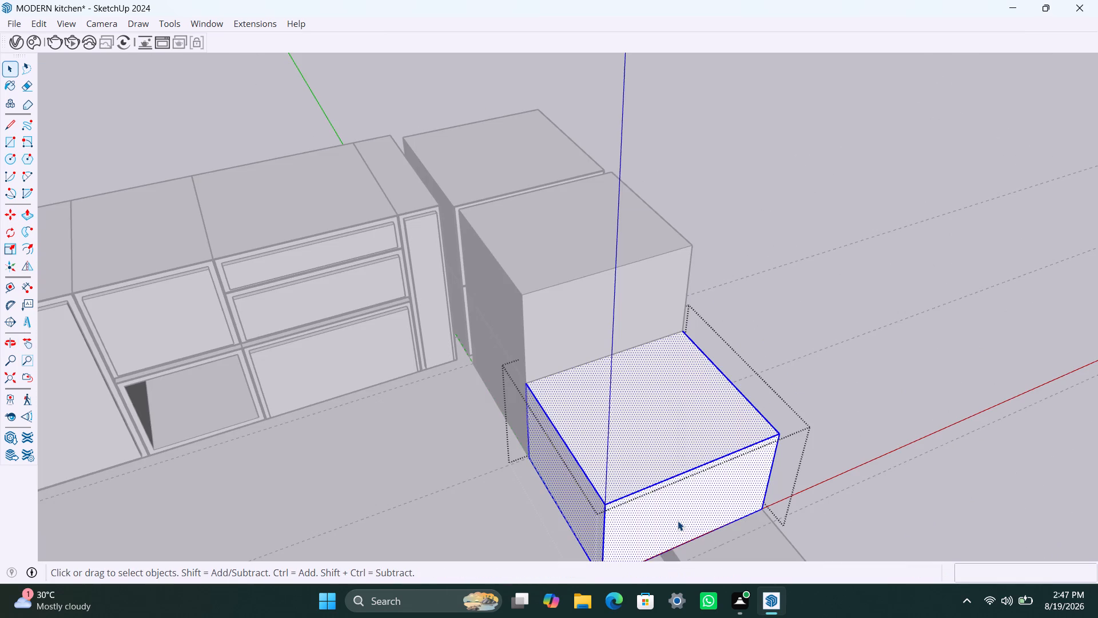
pyautogui.click(678, 521)
pyautogui.click(678, 521)
pyautogui.click(691, 517)
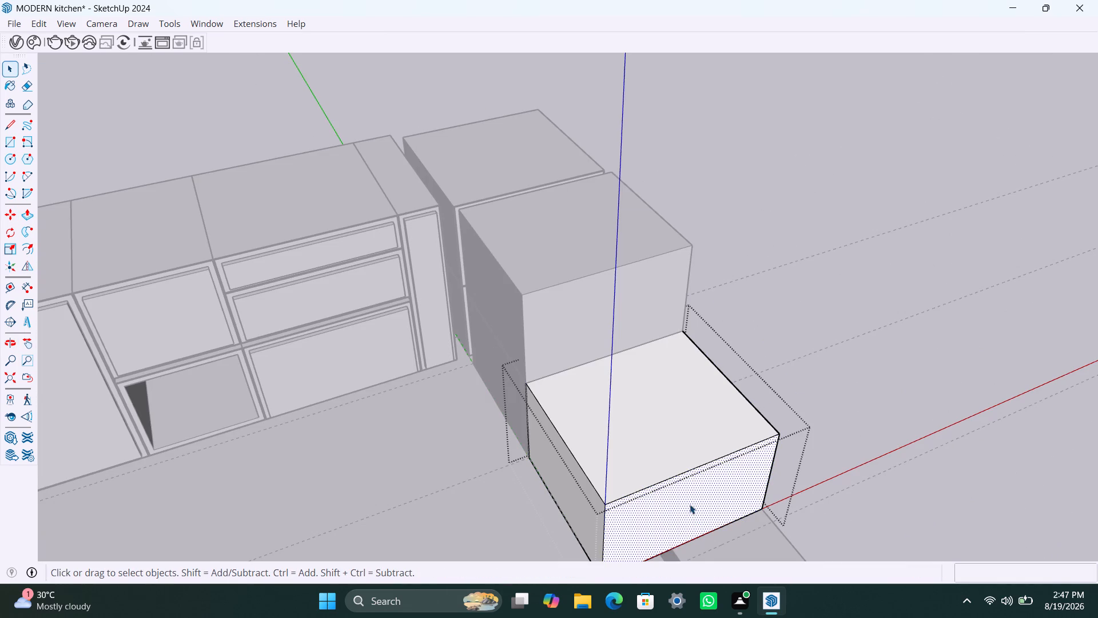
pyautogui.scroll(-5, 695, 485)
pyautogui.press('p')
pyautogui.click(699, 494)
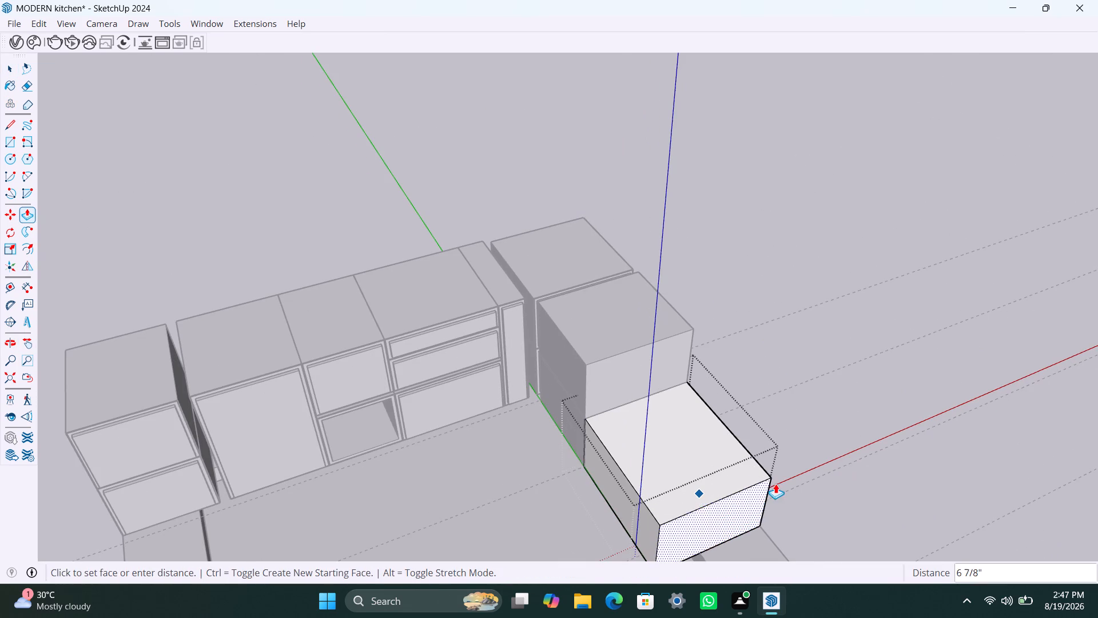
pyautogui.click(807, 482)
pyautogui.press('space')
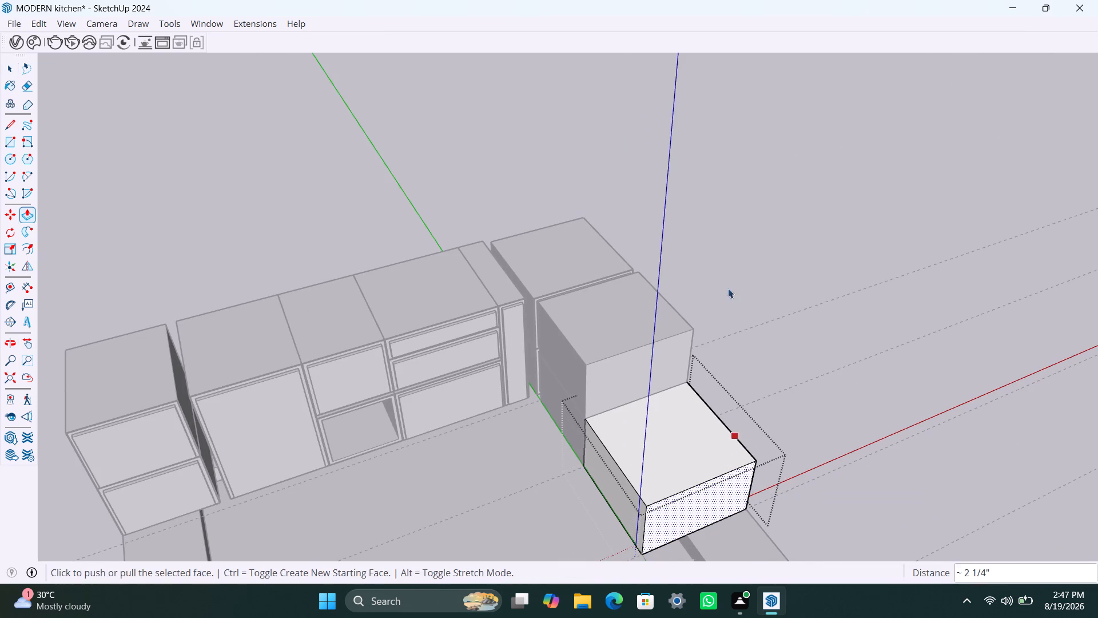
pyautogui.click(730, 275)
# Copy the widened lower box directly on top of itself to form the second two-box stack.
pyautogui.scroll(-4, 583, 433)
pyautogui.moveTo(561, 451); pyautogui.dragTo(815, 433, button='middle')
pyautogui.scroll(-3, 648, 448)
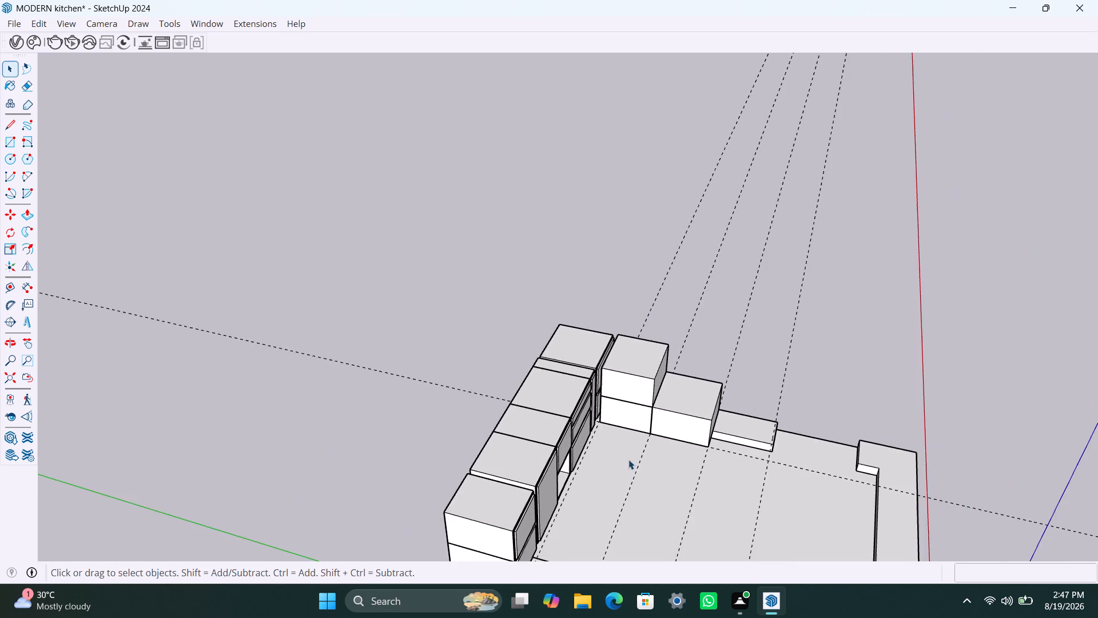
pyautogui.moveTo(629, 461); pyautogui.dragTo(701, 466, button='middle')
pyautogui.scroll(8, 687, 407)
pyautogui.click(672, 407)
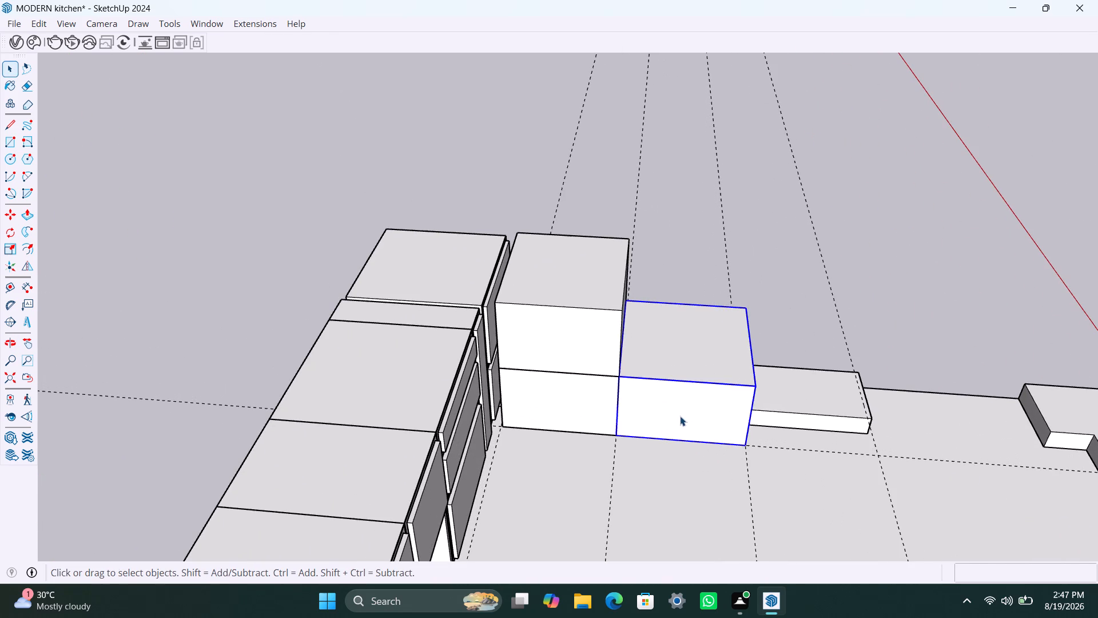
pyautogui.press('m')
pyautogui.click(618, 438)
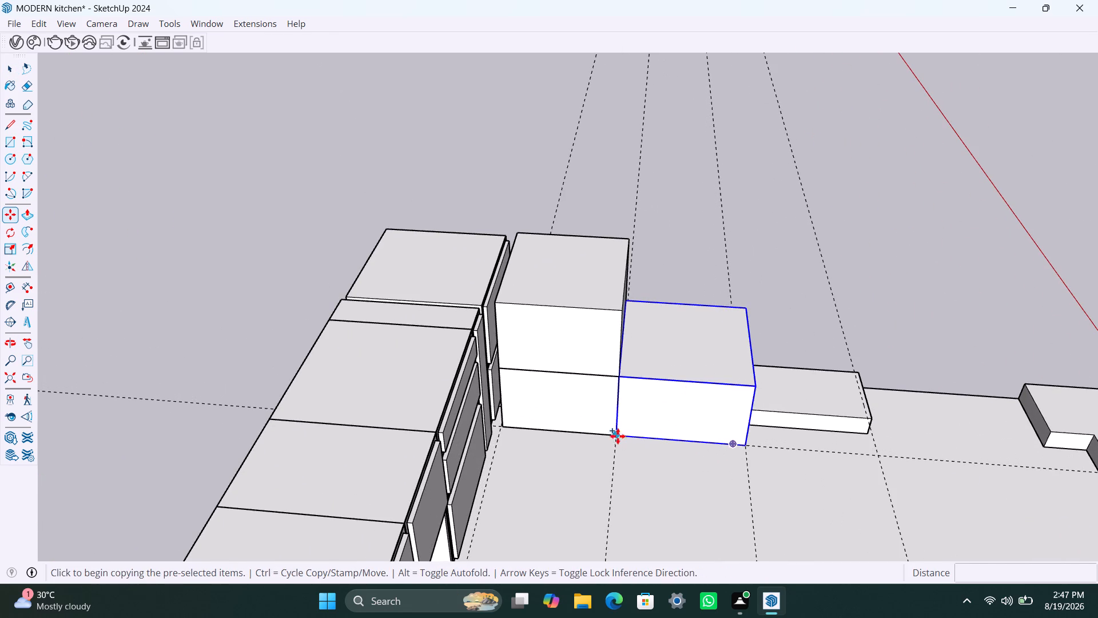
pyautogui.click(622, 373)
pyautogui.press('space')
pyautogui.click(779, 326)
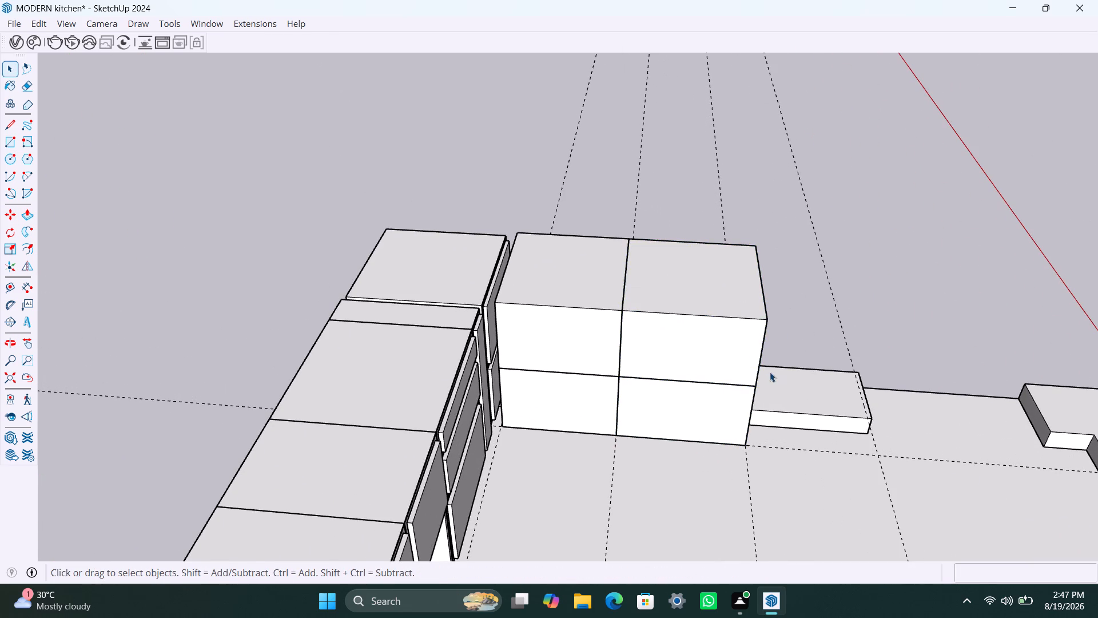
# Copy the second stack's lower box about 1' 11 5/8" along the base, flush against its free side, as the third lower box.
pyautogui.scroll(-2, 762, 383)
pyautogui.moveTo(750, 385); pyautogui.dragTo(655, 383, button='middle')
pyautogui.scroll(2, 612, 391)
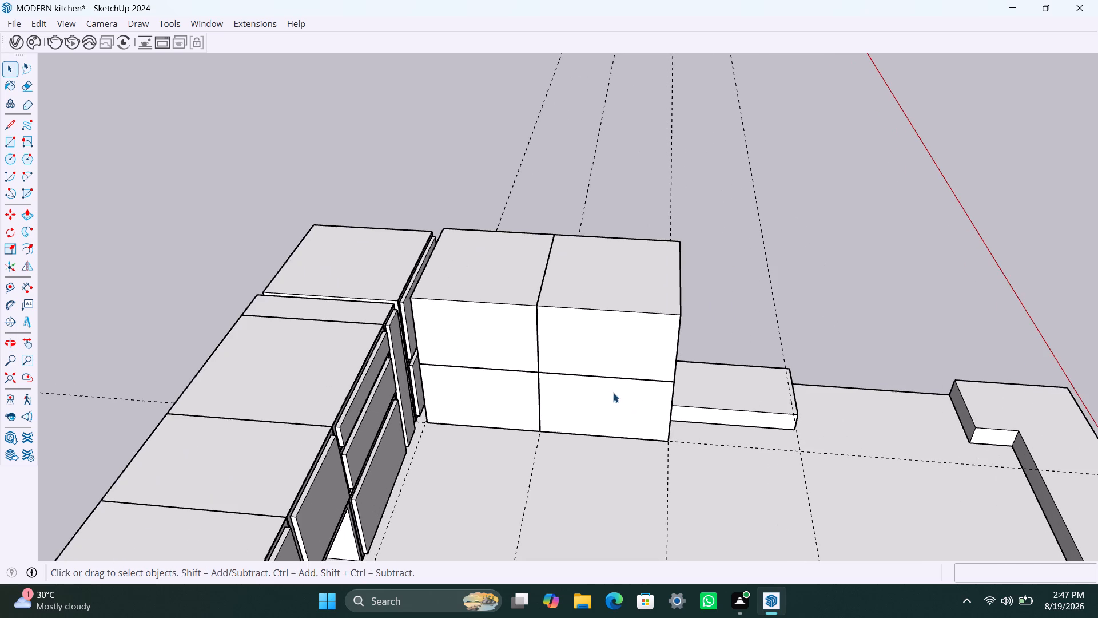
pyautogui.click(568, 407)
pyautogui.press('m')
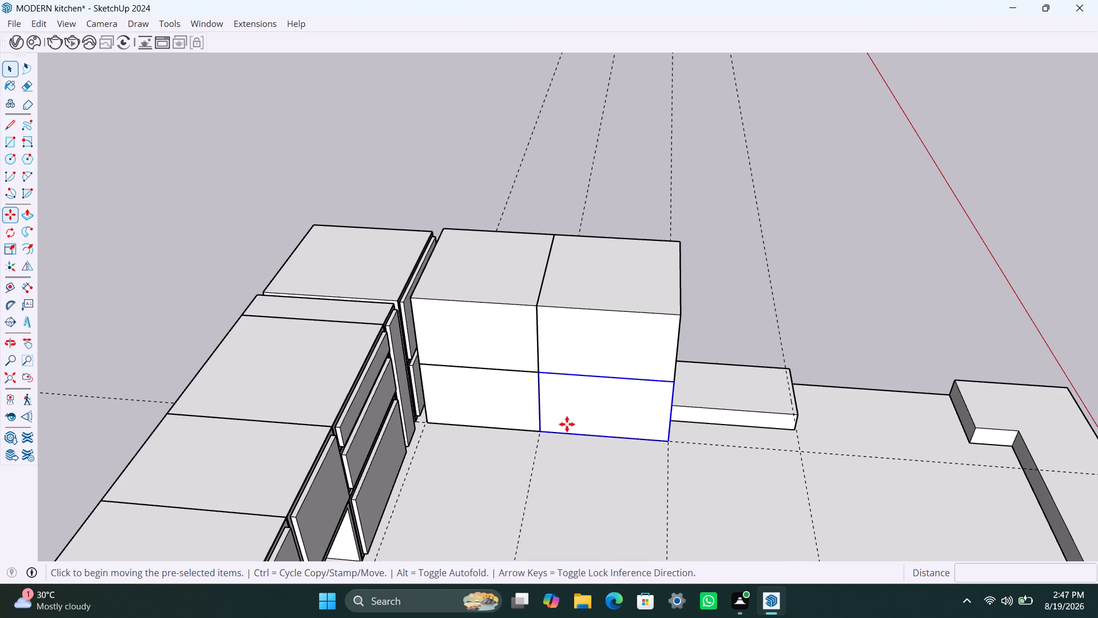
pyautogui.click(546, 429)
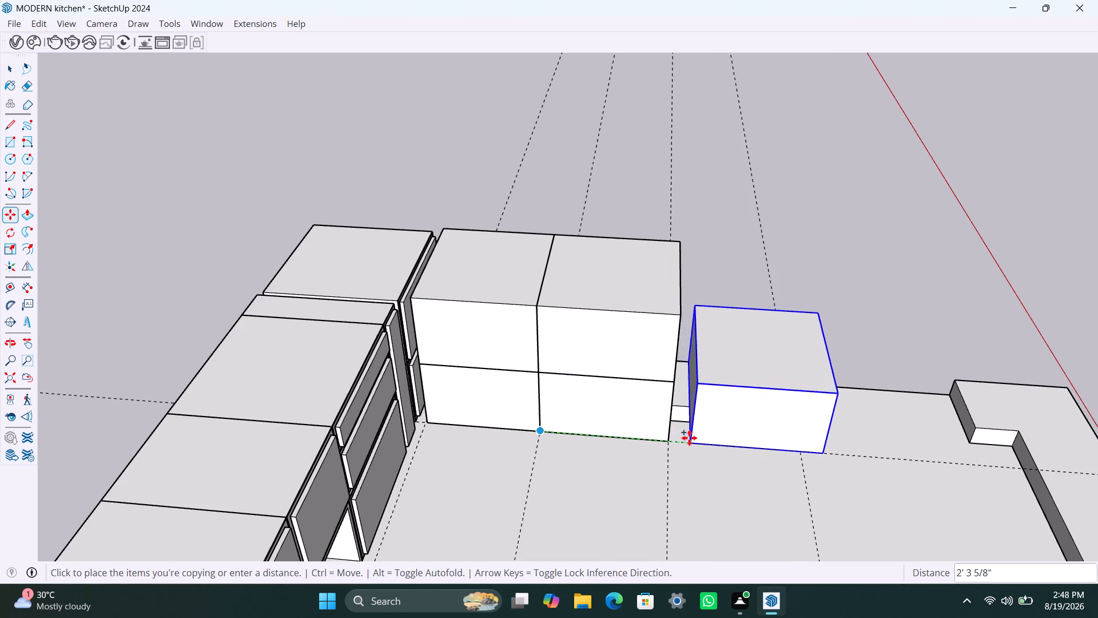
pyautogui.click(669, 438)
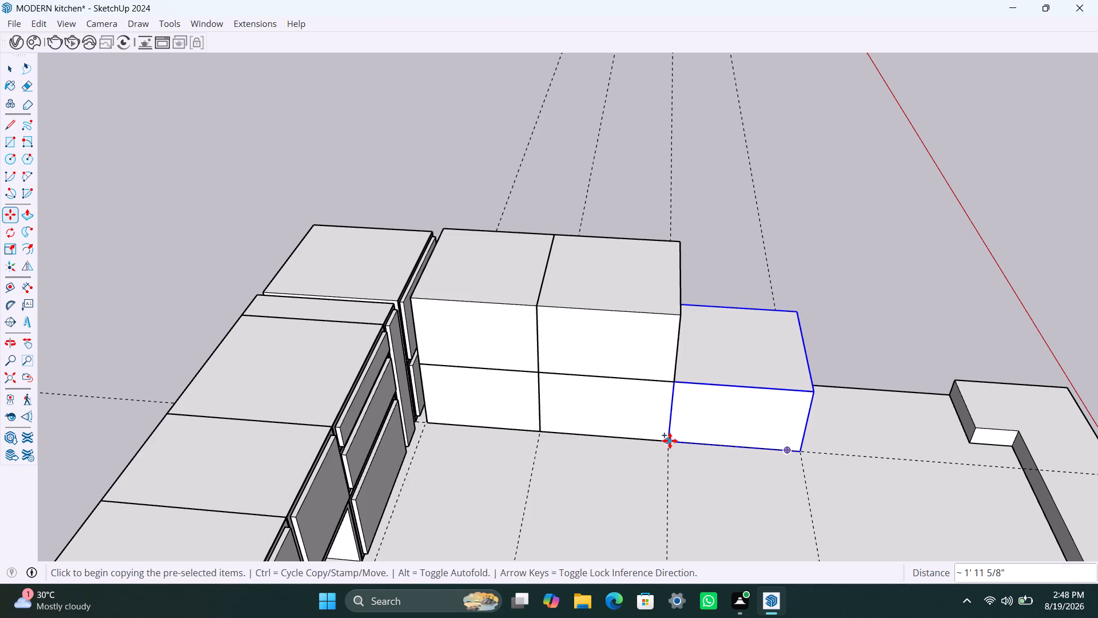
# Copy the third lower box directly on top of itself to form the third two-box stack.
pyautogui.click(670, 441)
pyautogui.click(672, 380)
pyautogui.press('space')
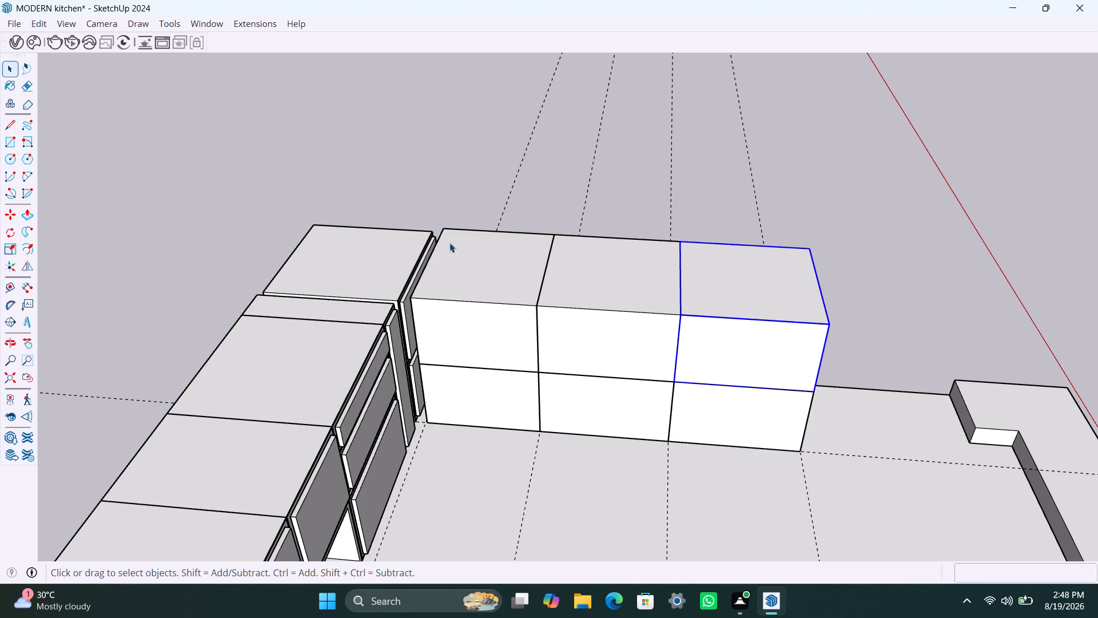
pyautogui.click(403, 198)
# Offset the front face of the first stack's upper box inward by 2.5 mm, and offset the resulting inner face by 18 mm.
pyautogui.scroll(3, 475, 332)
pyautogui.moveTo(472, 374); pyautogui.dragTo(508, 352, button='middle')
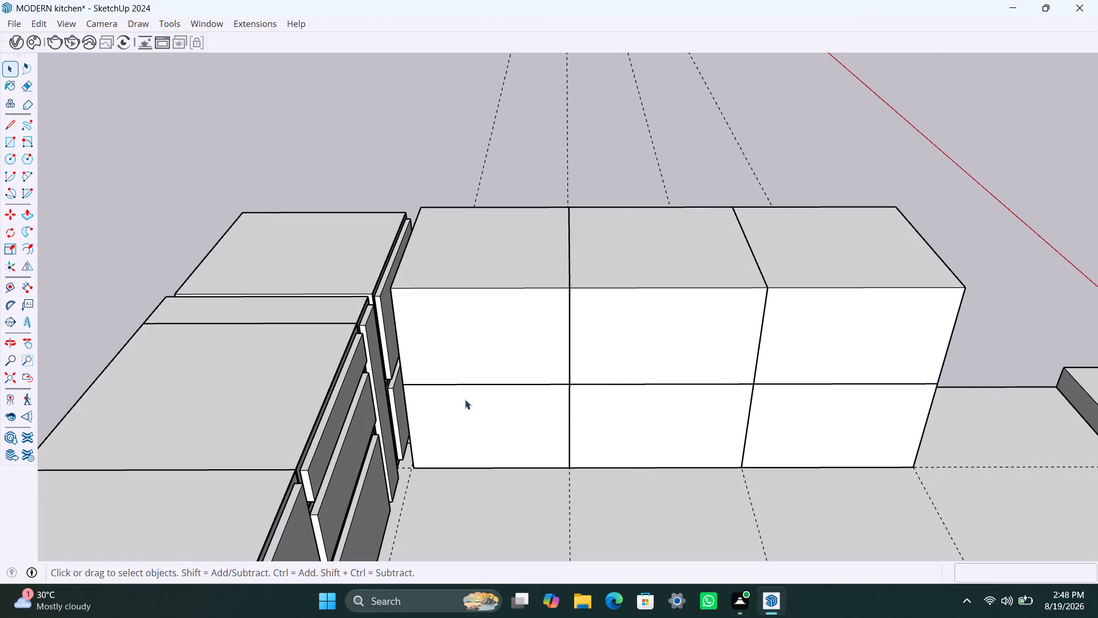
pyautogui.scroll(3, 445, 409)
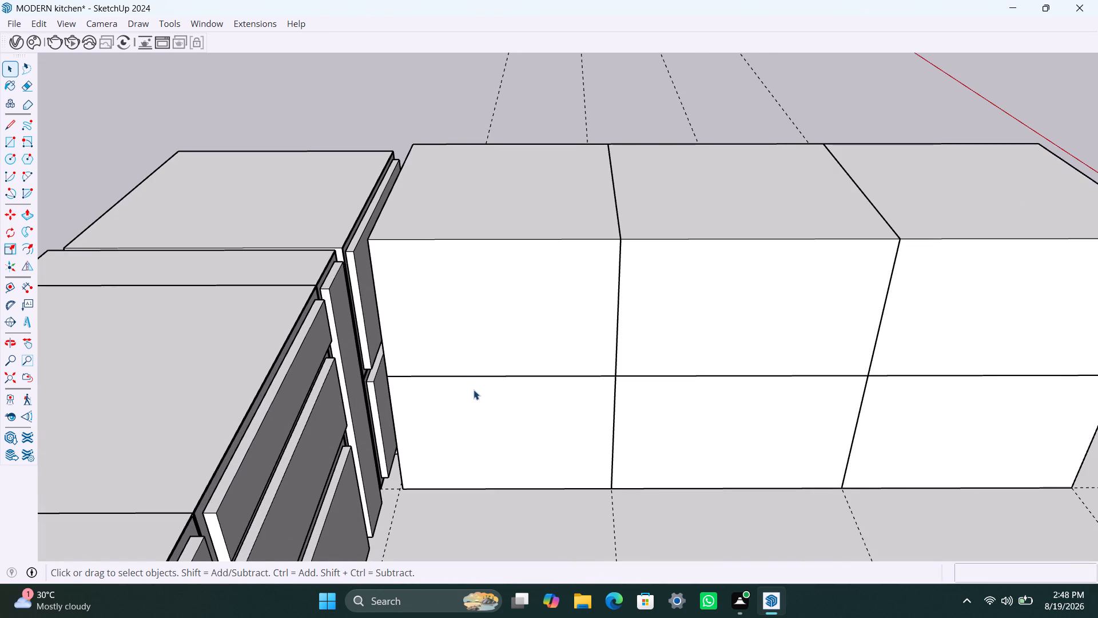
pyautogui.tripleClick(451, 327)
pyautogui.click(451, 326)
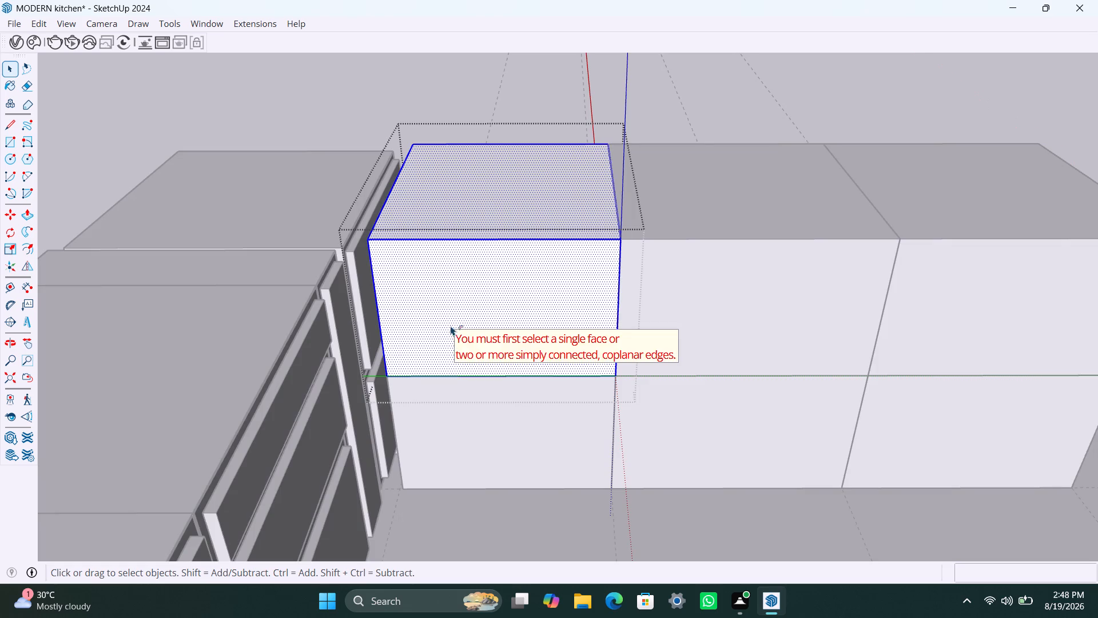
pyautogui.press('f')
pyautogui.click(428, 318)
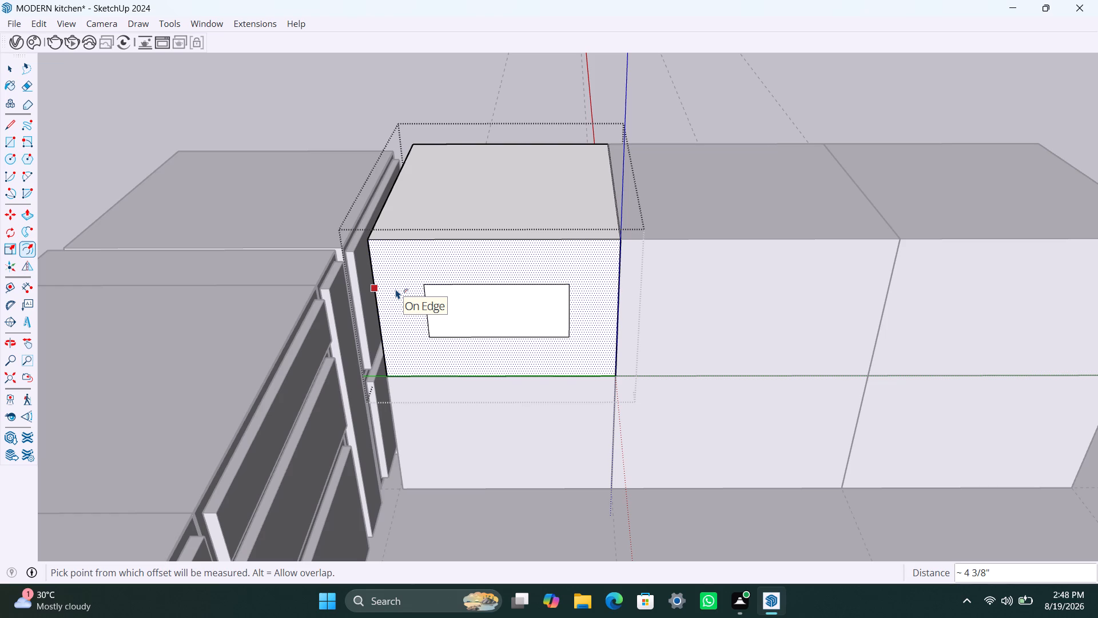
pyautogui.write('2.5mm')
pyautogui.press('Return')
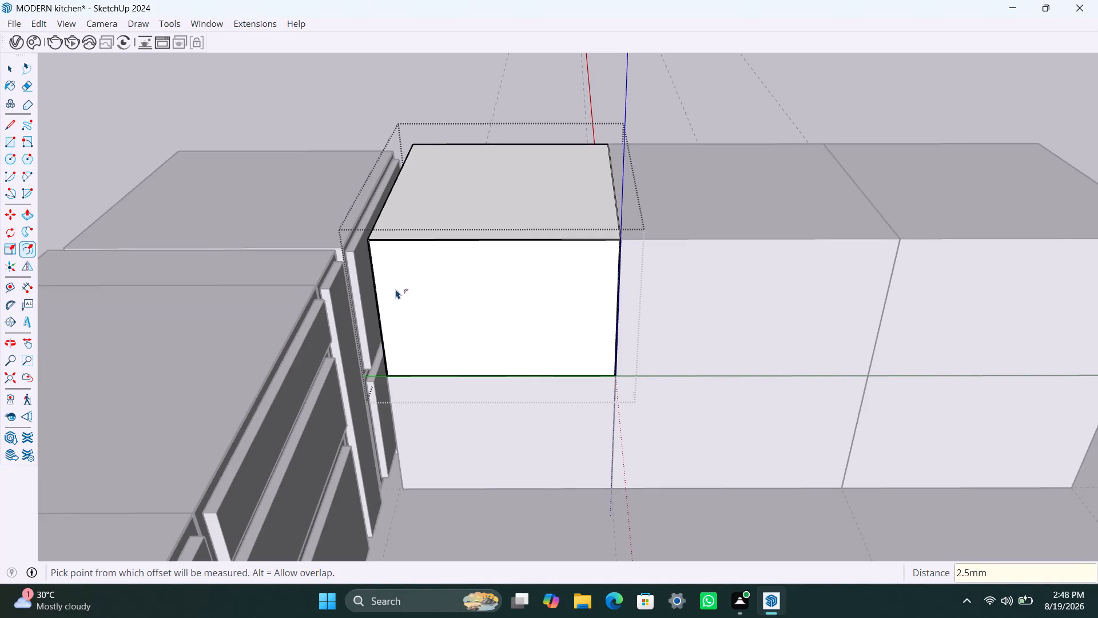
pyautogui.click(396, 288)
pyautogui.write('18mm')
pyautogui.press('Return')
pyautogui.press('space')
# Delete the thin 2.5 mm outer strip of the upper box's front face.
pyautogui.scroll(5, 362, 278)
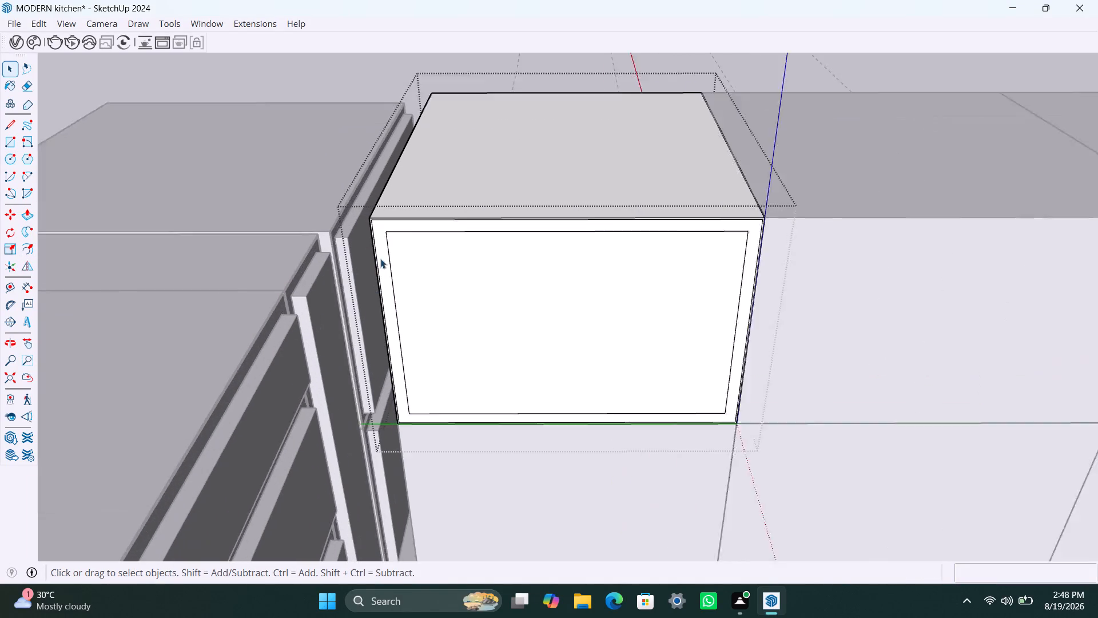
pyautogui.scroll(12, 380, 259)
pyautogui.click(376, 213)
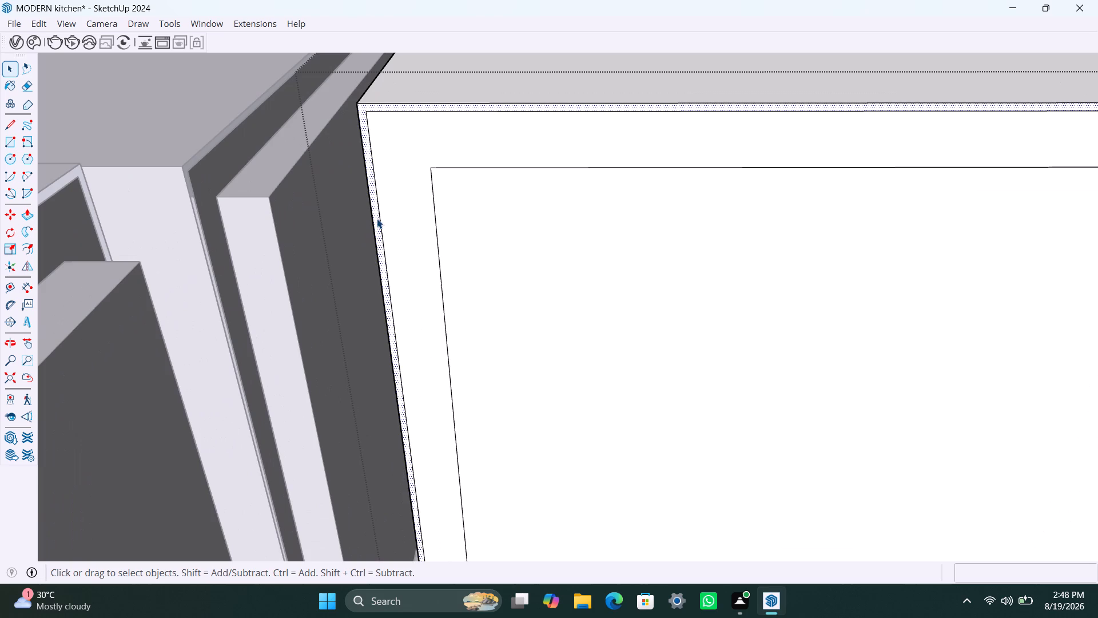
pyautogui.press('Delete')
# Push the upper box's innermost front face 560 mm inward to hollow out the 18 mm carcass.
pyautogui.click(519, 271)
pyautogui.press('p')
pyautogui.click(519, 271)
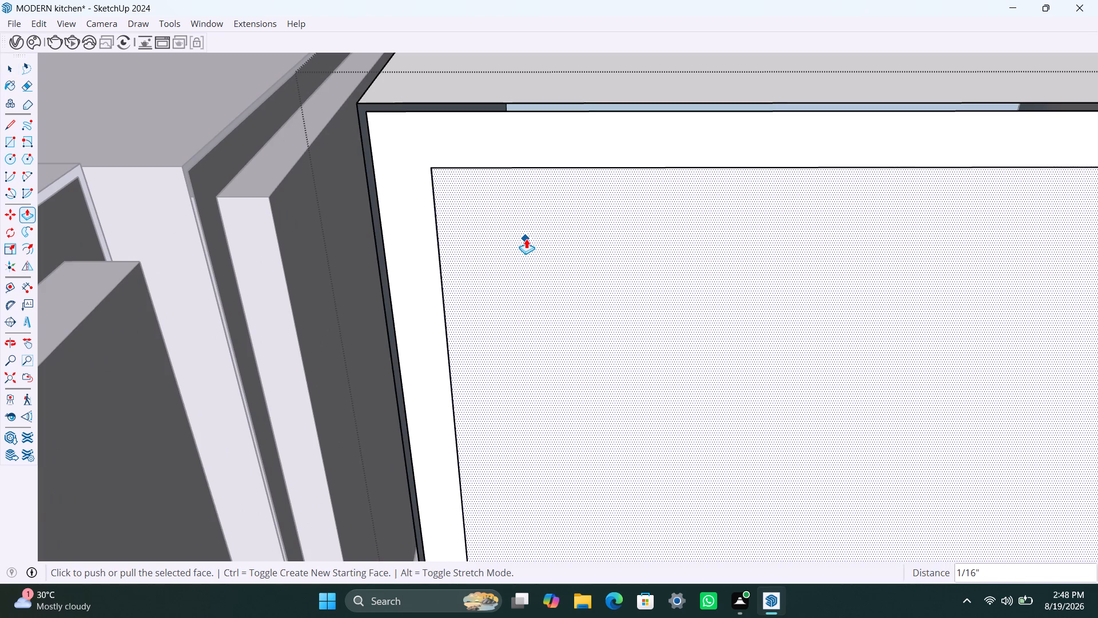
pyautogui.click(561, 278)
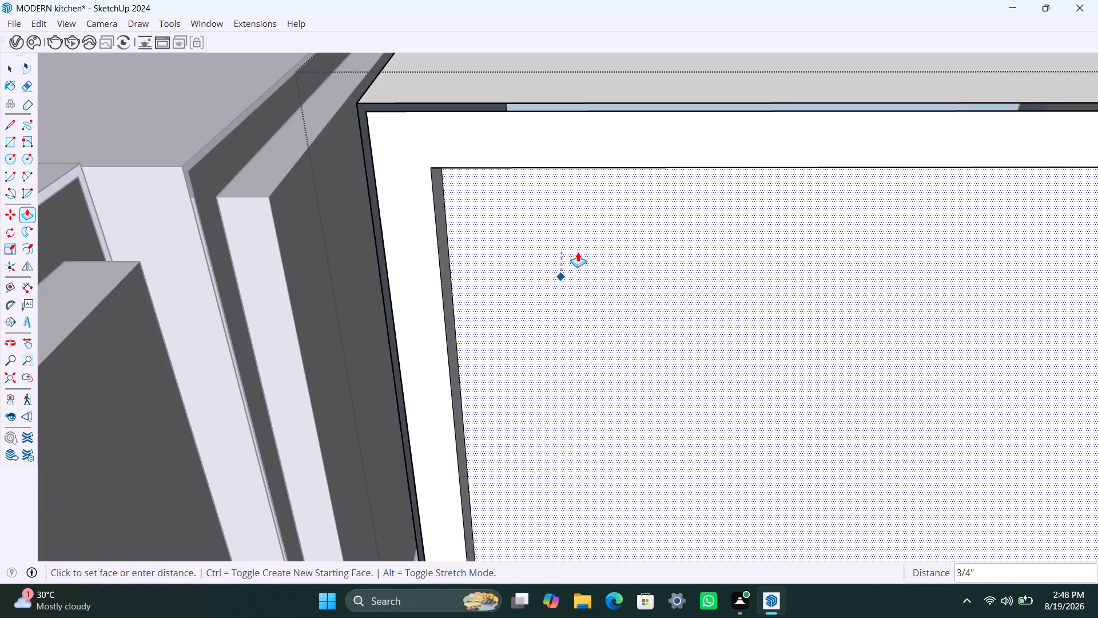
pyautogui.write('560mm')
pyautogui.press('Return')
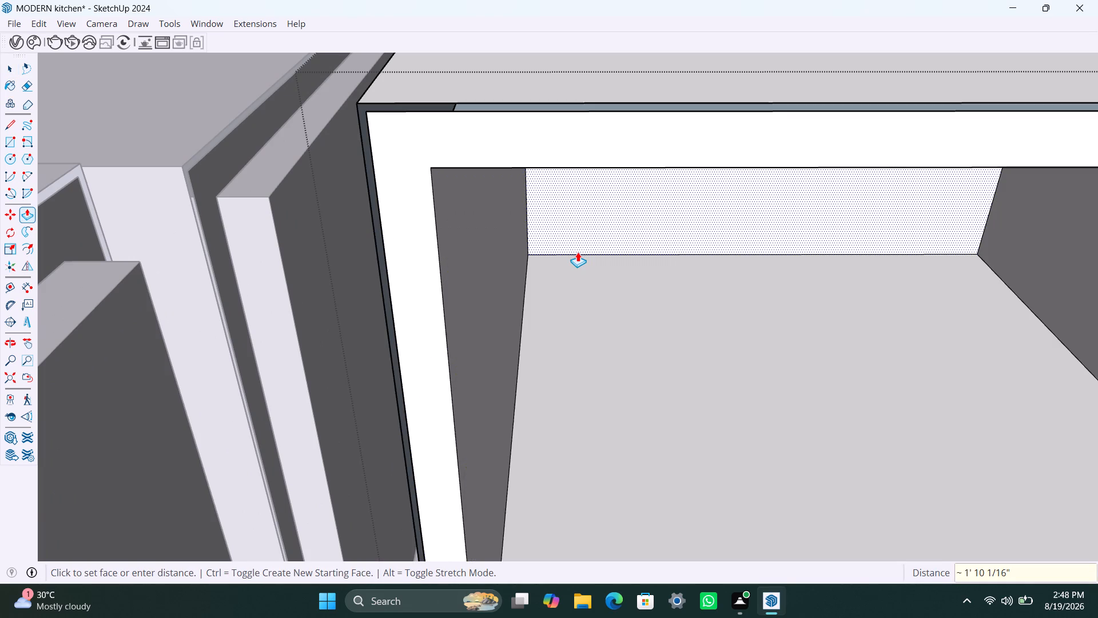
pyautogui.press('space')
# Draw a rectangle across the upper carcass's front opening, corner to corner, and make it a group.
pyautogui.scroll(-8, 559, 257)
pyautogui.moveTo(540, 303); pyautogui.dragTo(486, 261, button='middle')
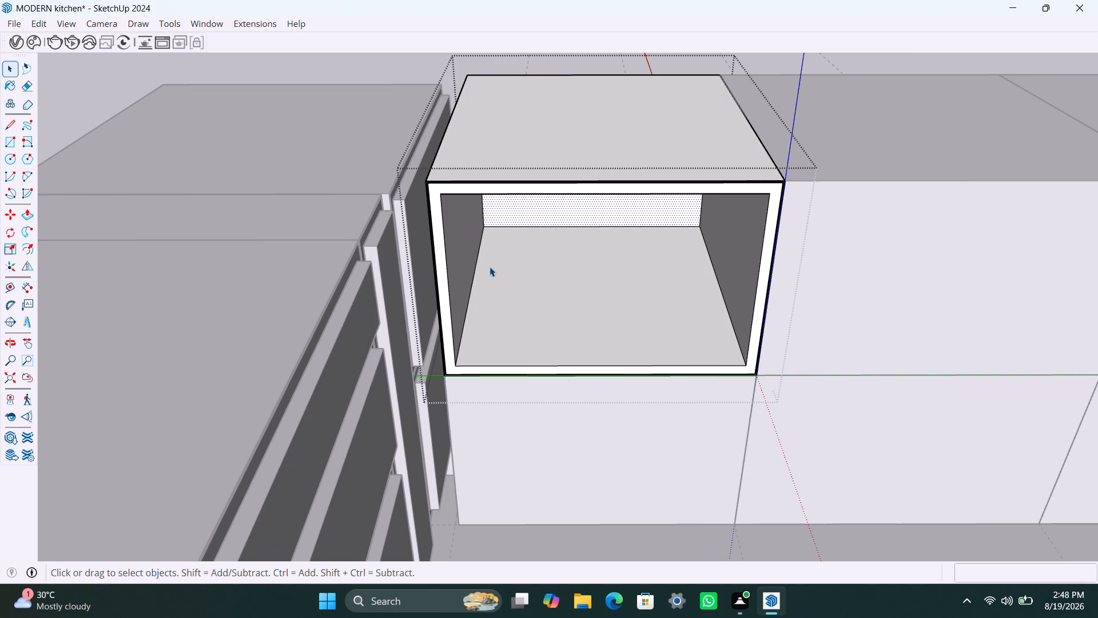
pyautogui.press('r')
pyautogui.click(443, 194)
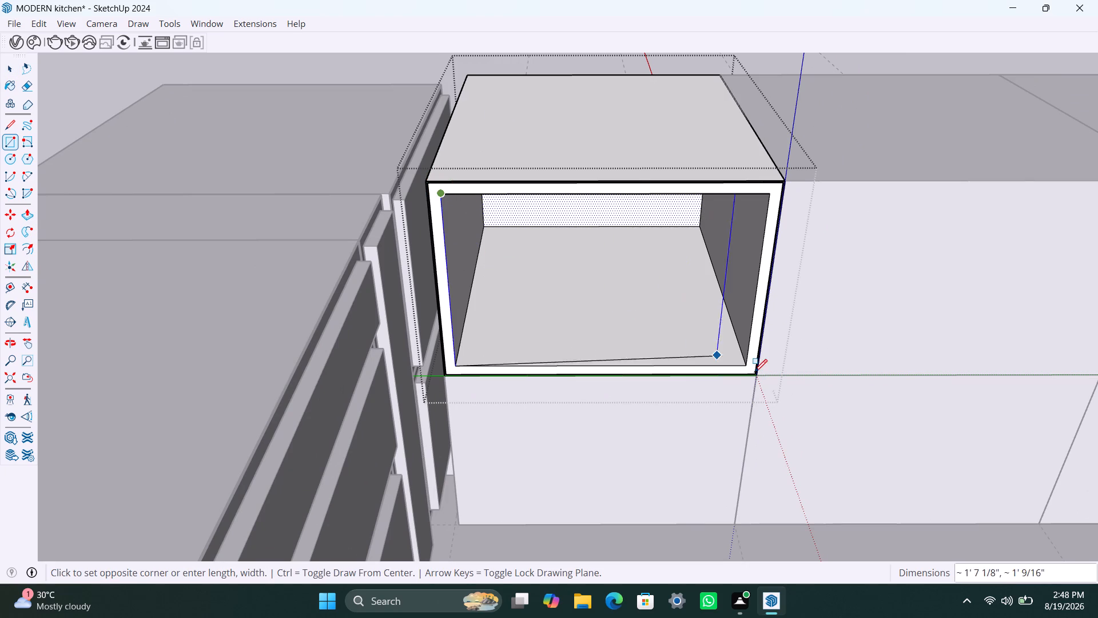
pyautogui.click(746, 366)
pyautogui.press('space')
pyautogui.doubleClick(671, 313)
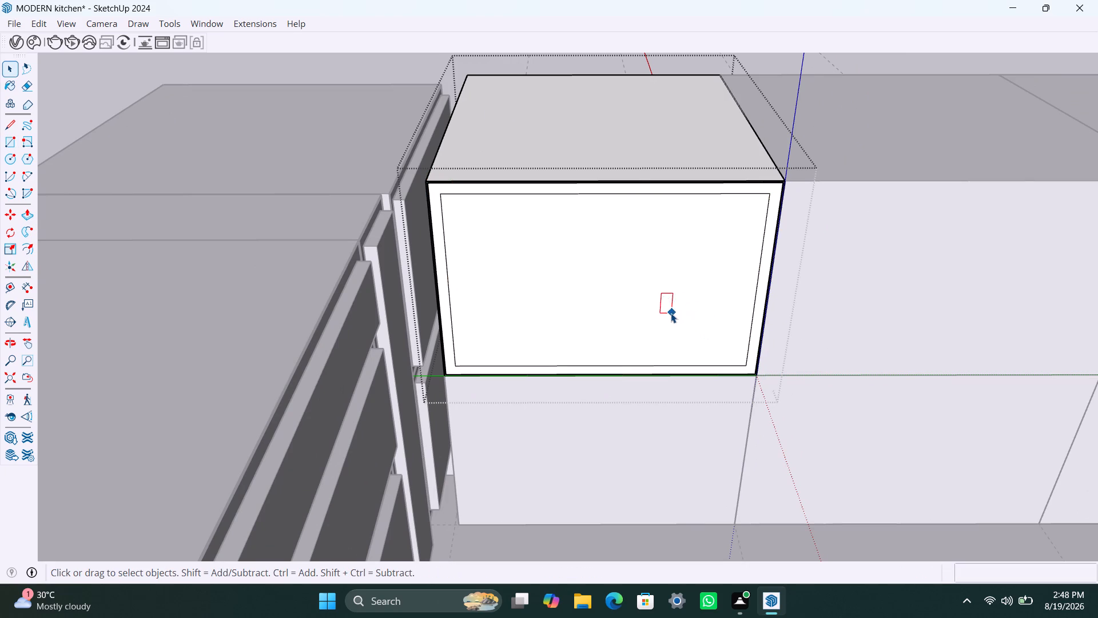
pyautogui.rightClick(671, 313)
pyautogui.click(751, 136)
# Extrude the grouped rectangle 18 mm as the front panel and close the group and carcass for editing.
pyautogui.tripleClick(594, 290)
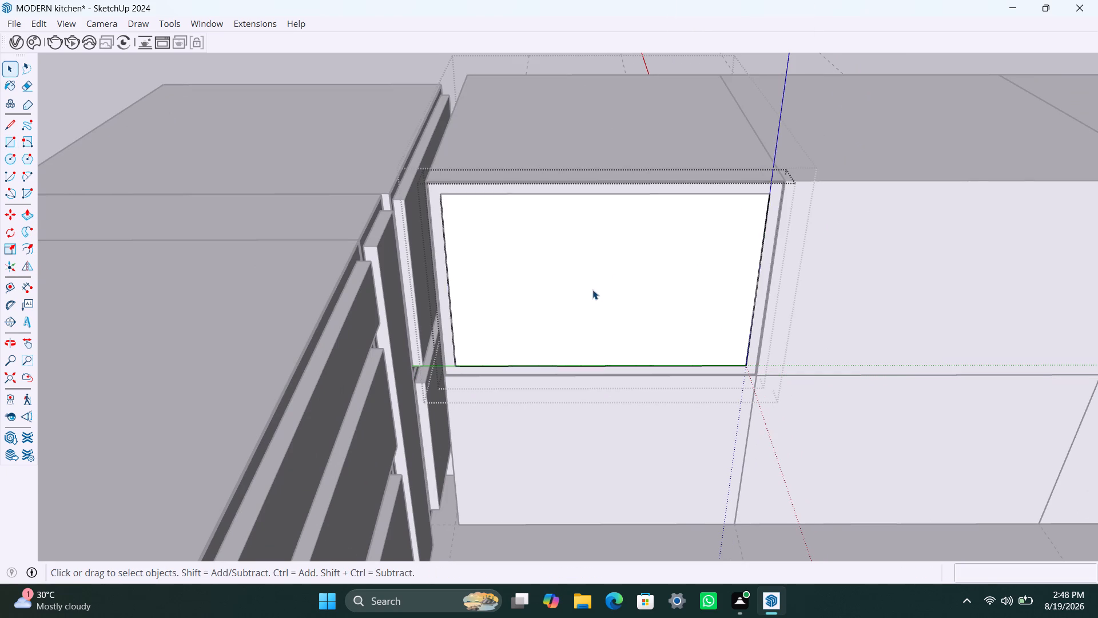
pyautogui.press('p')
pyautogui.click(592, 290)
pyautogui.write('18mm')
pyautogui.press('Return')
pyautogui.press('space')
pyautogui.click(178, 92)
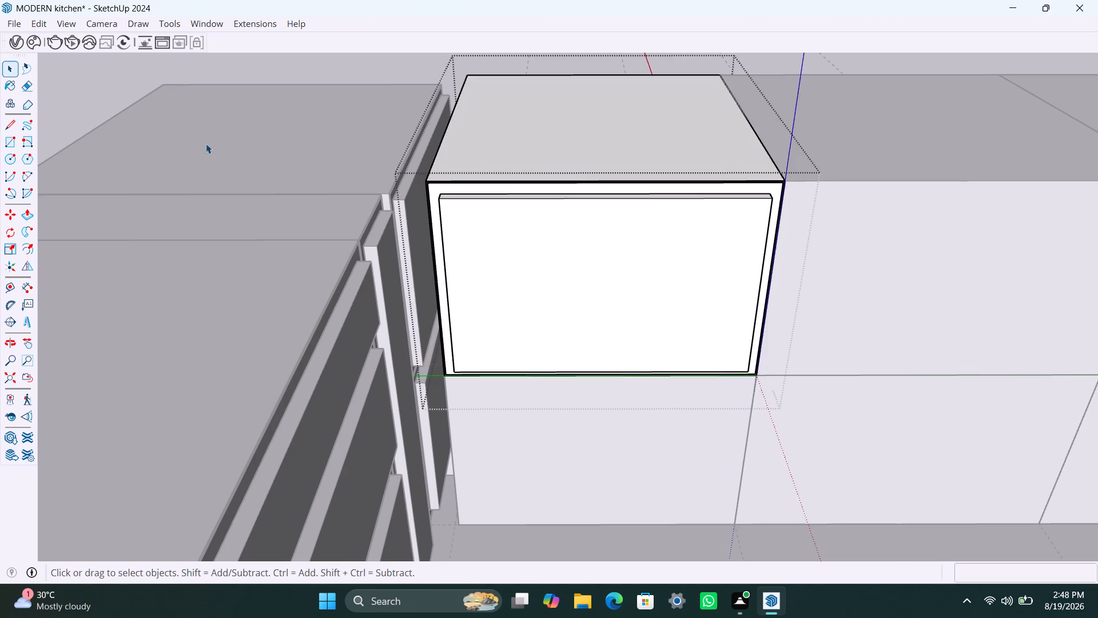
pyautogui.scroll(-6, 342, 298)
pyautogui.keyDown('shift'); pyautogui.moveTo(387, 303); pyautogui.dragTo(308, 257, button='middle'); pyautogui.keyUp('shift')
pyautogui.click(383, 335)
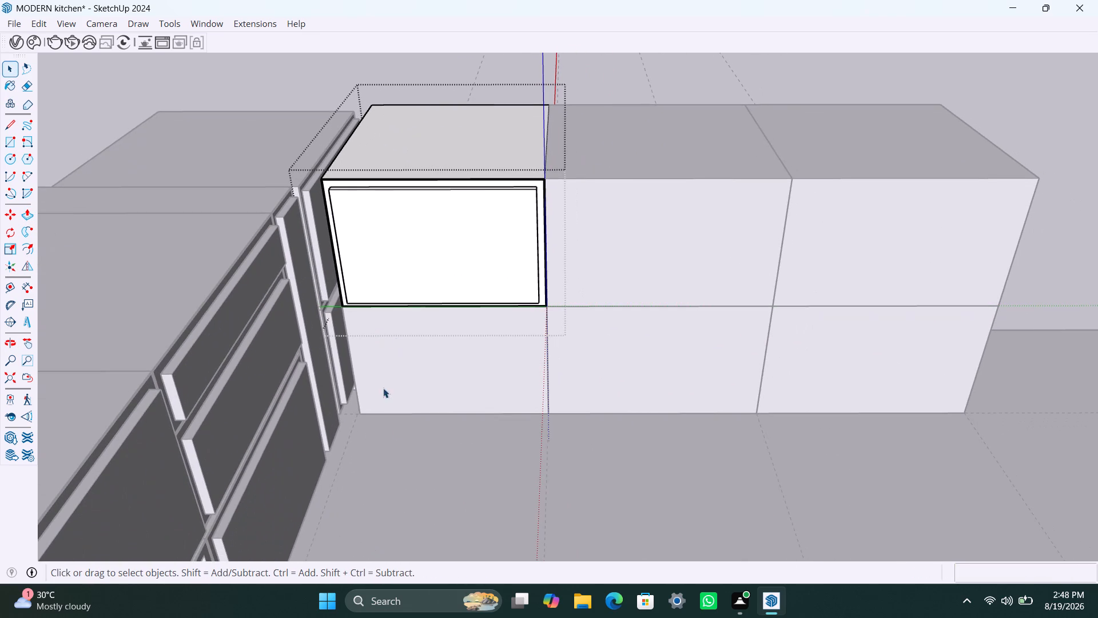
pyautogui.click(408, 438)
# Delete the upper and lower corner cabinets between the drawer run's tall narrow panel and the first two-box stack.
pyautogui.click(395, 369)
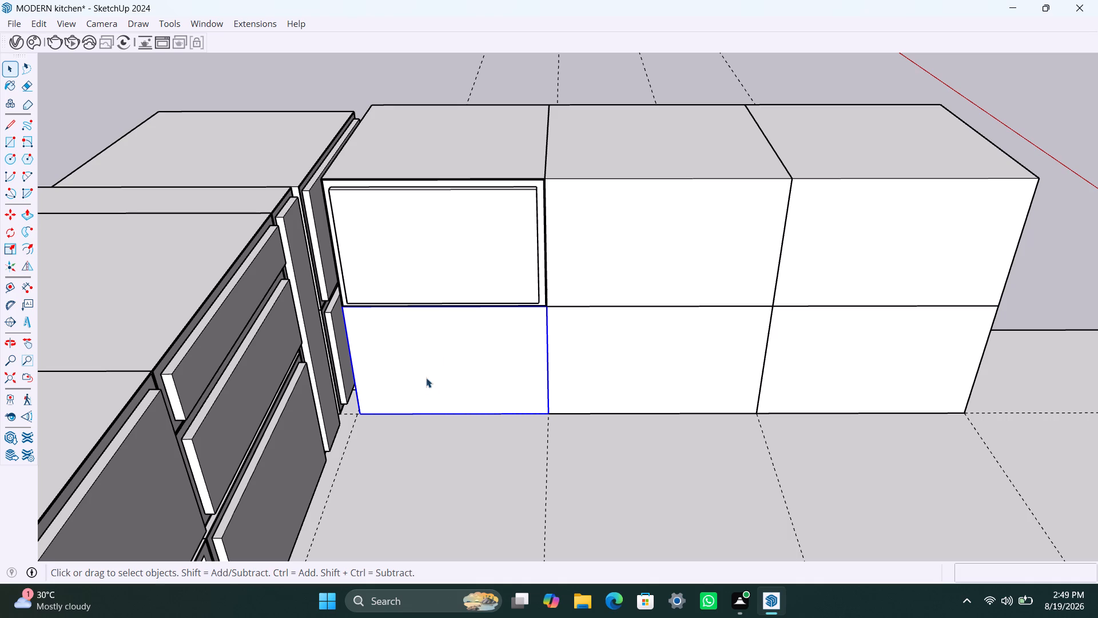
pyautogui.scroll(-8, 430, 398)
pyautogui.moveTo(456, 459); pyautogui.dragTo(305, 389, button='middle')
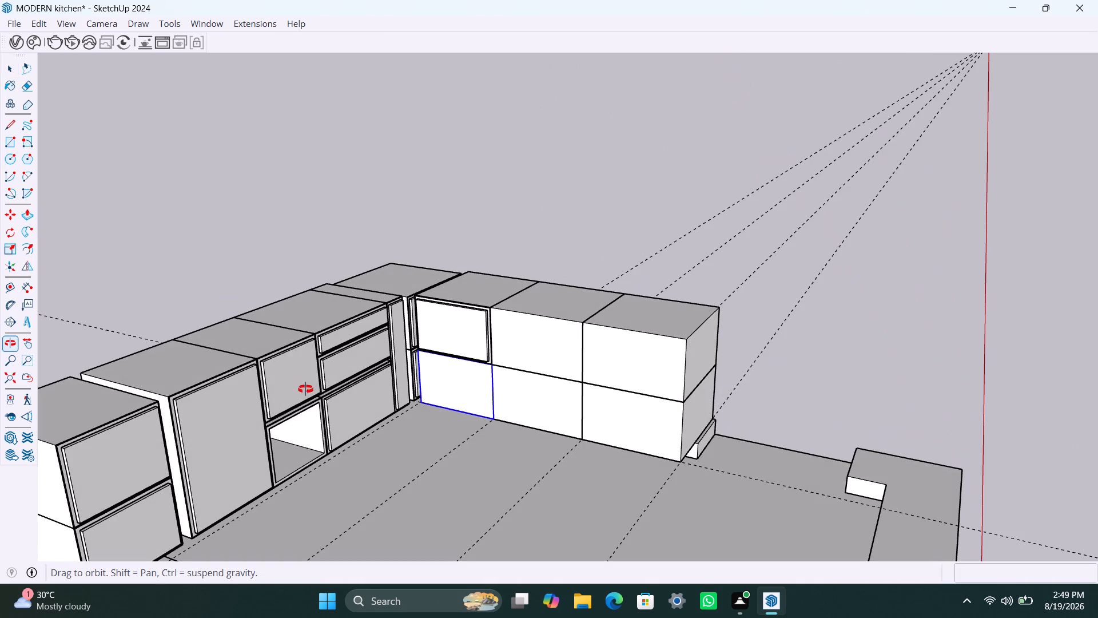
pyautogui.moveTo(305, 389); pyautogui.dragTo(468, 423, button='middle')
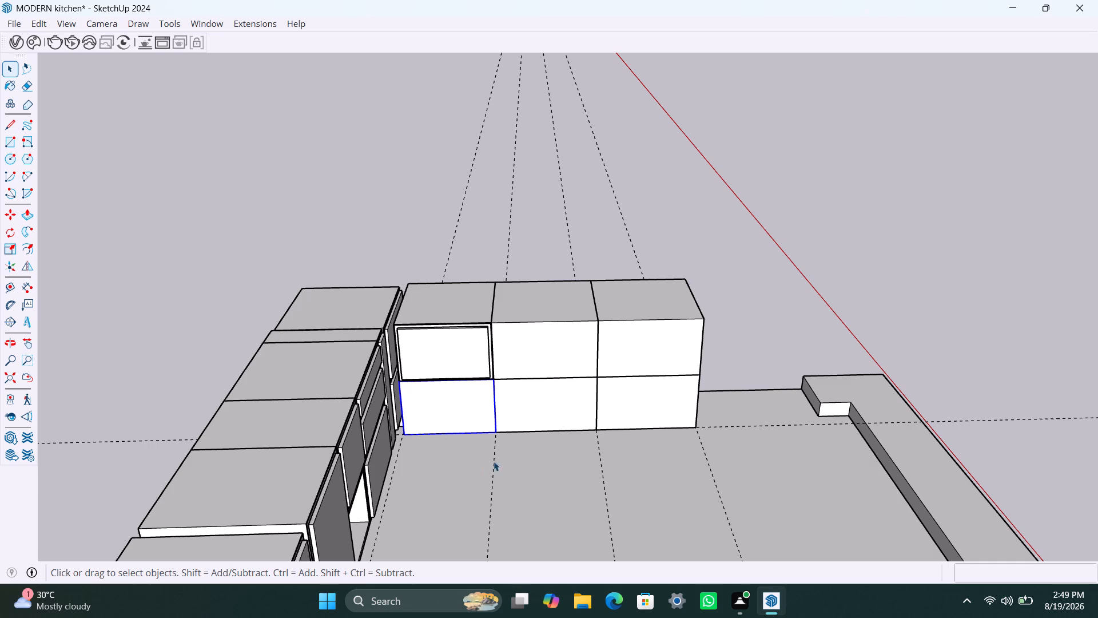
pyautogui.scroll(6, 401, 387)
pyautogui.moveTo(387, 382); pyautogui.dragTo(373, 382, button='middle')
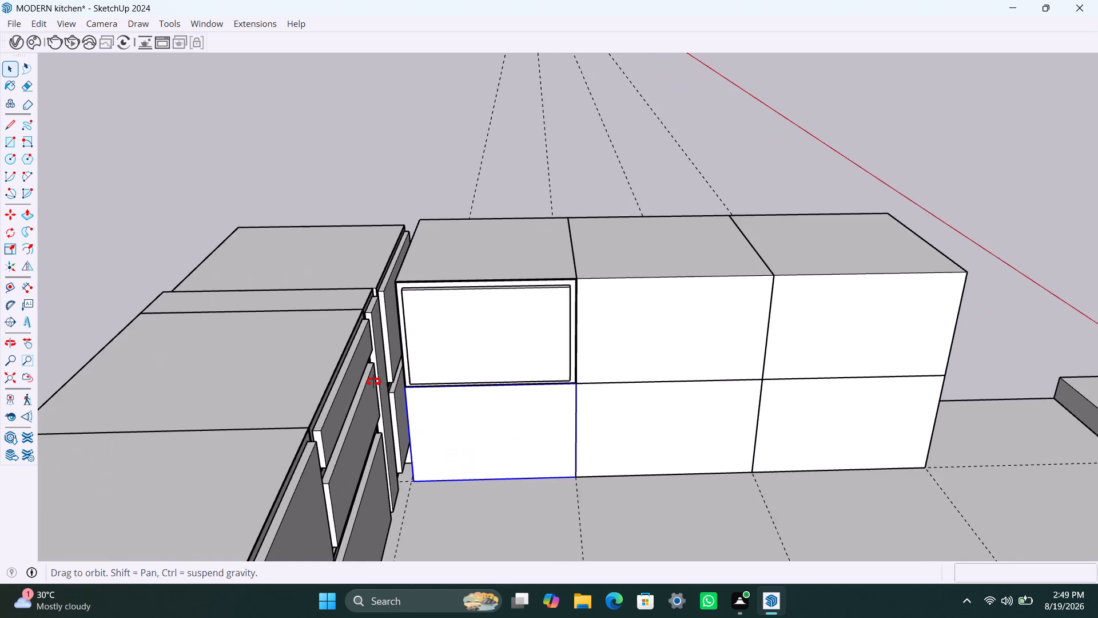
pyautogui.moveTo(373, 382); pyautogui.dragTo(343, 382, button='middle')
pyautogui.scroll(4, 391, 371)
pyautogui.moveTo(389, 372); pyautogui.dragTo(359, 378, button='middle')
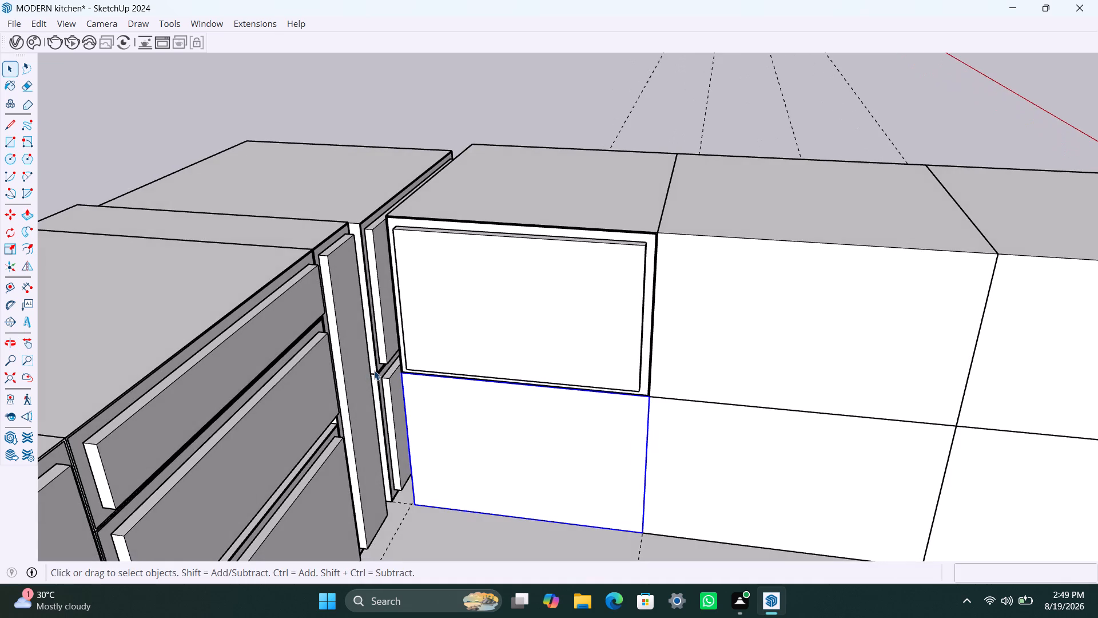
pyautogui.scroll(5, 387, 356)
pyautogui.click(380, 354)
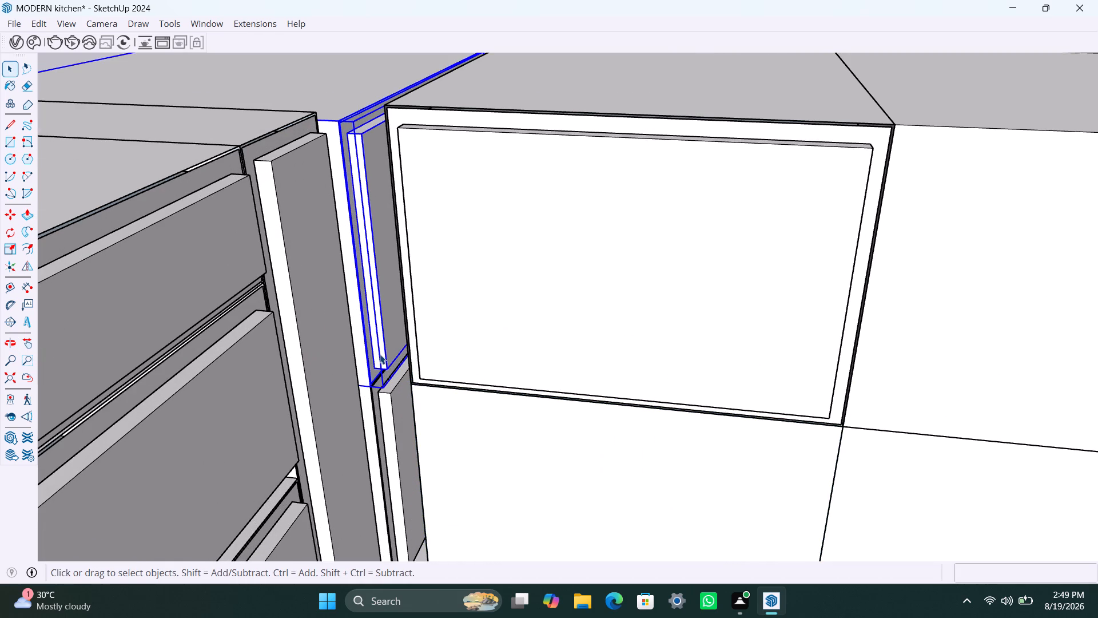
pyautogui.click(380, 354)
pyautogui.press('Delete')
pyautogui.click(383, 414)
pyautogui.press('Delete')
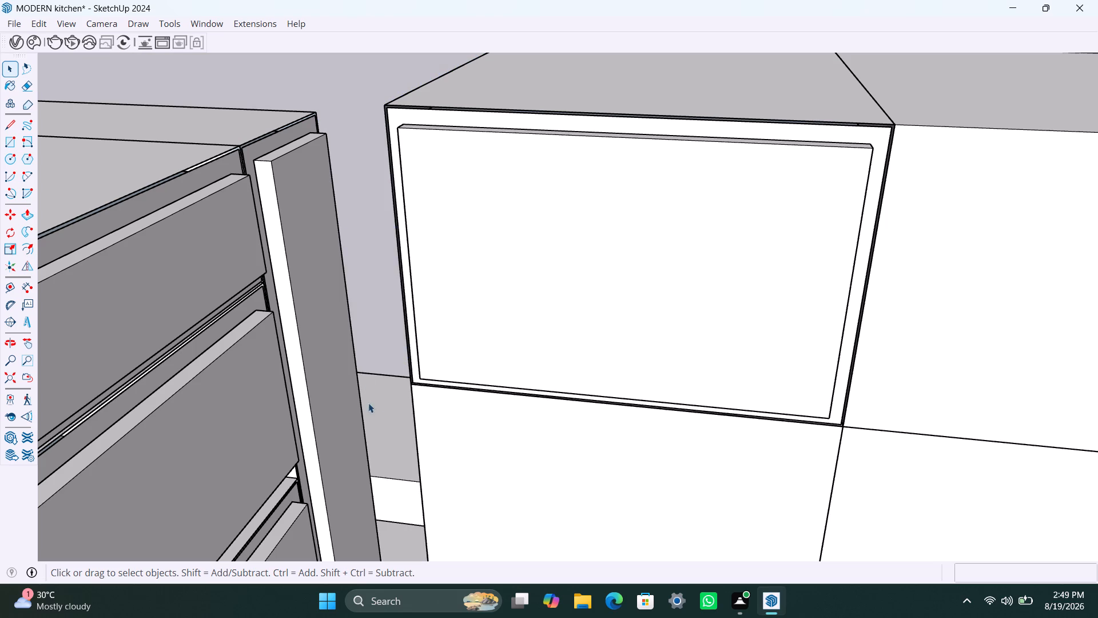
# Copy the second stack's upper box out into the free space above and behind the corner.
pyautogui.scroll(-8, 379, 360)
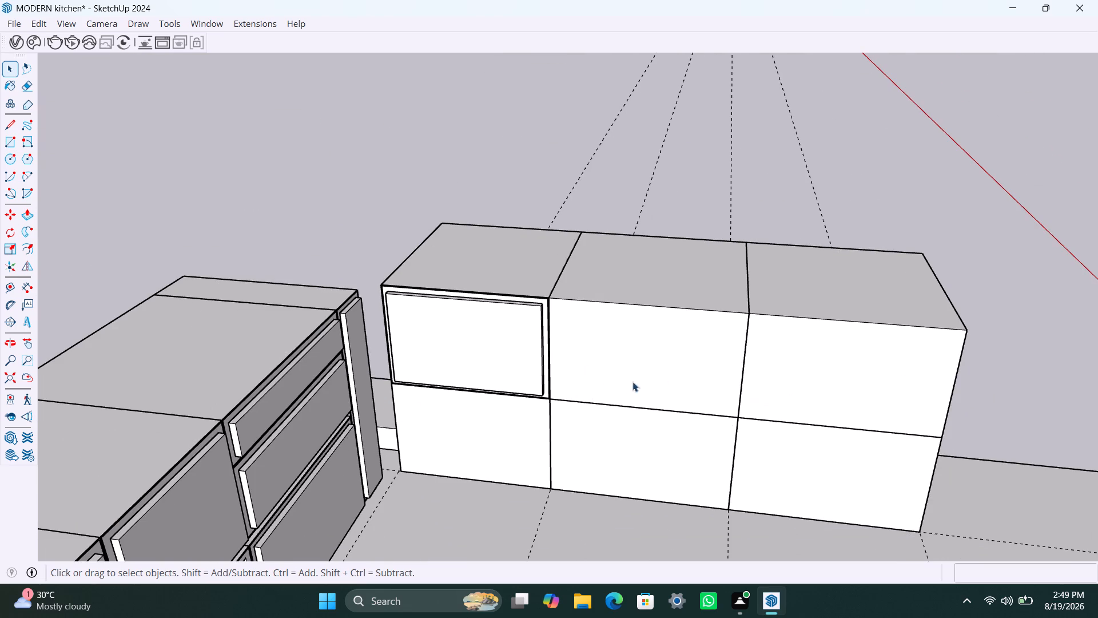
pyautogui.click(592, 362)
pyautogui.press('m')
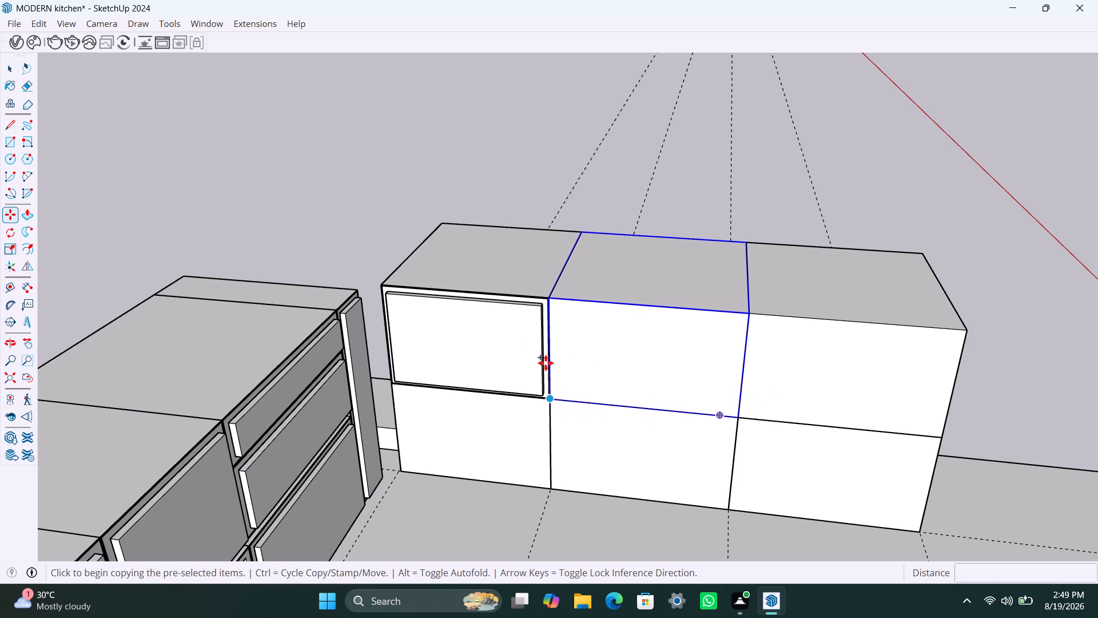
pyautogui.click(555, 399)
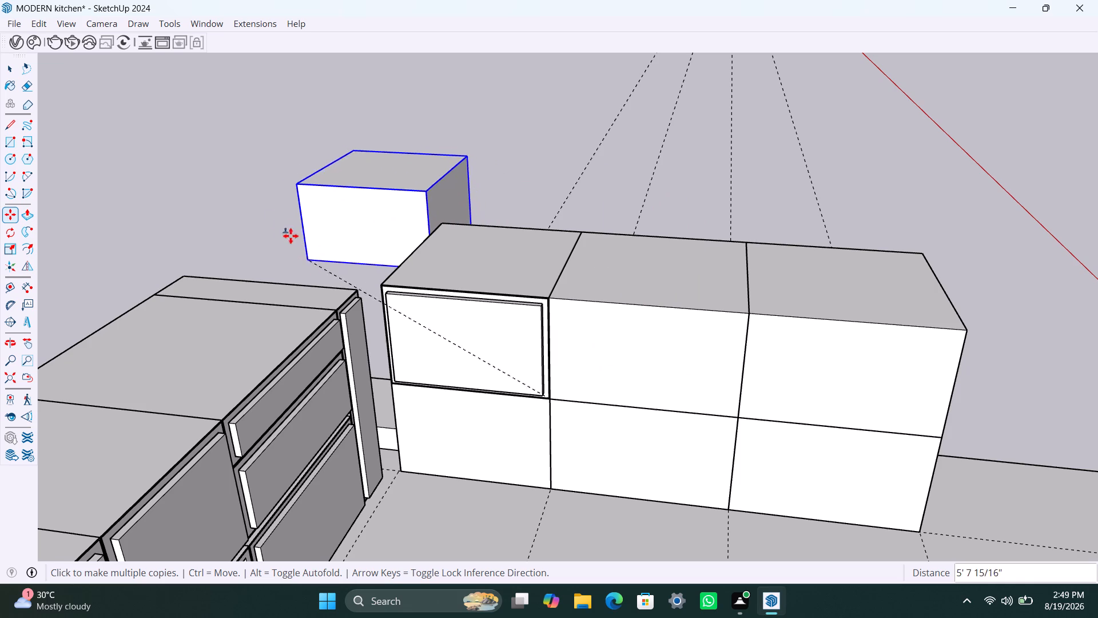
pyautogui.click(262, 206)
pyautogui.press('Escape')
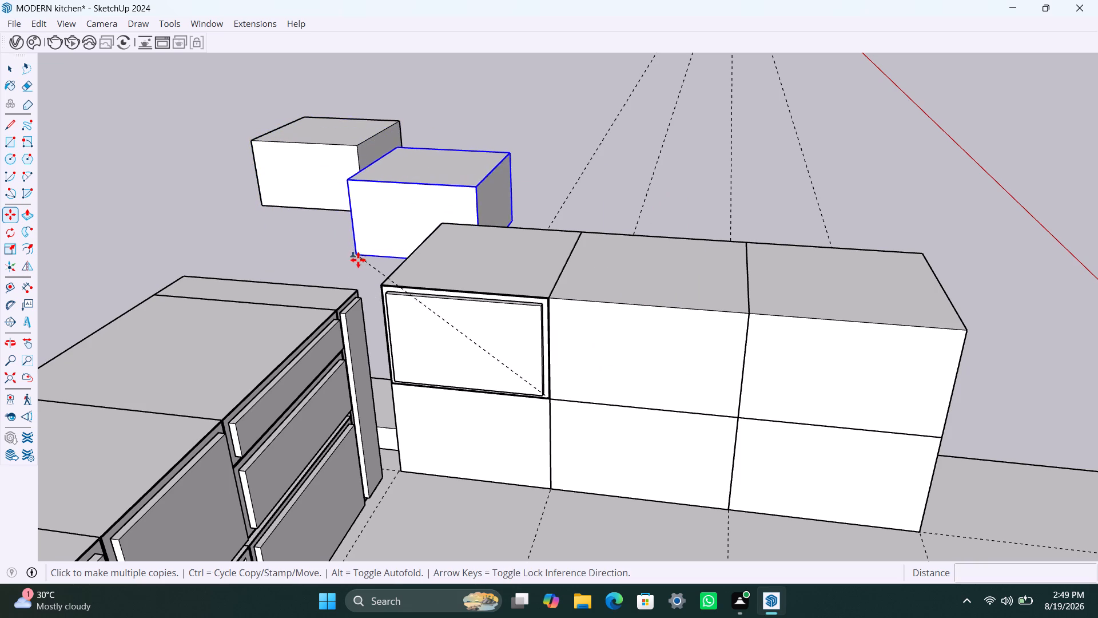
pyautogui.press('Escape')
pyautogui.press('Escape')
# Rotate the copied free-standing box 90 degrees about the vertical axis at its lower front corner.
pyautogui.click(7, 228)
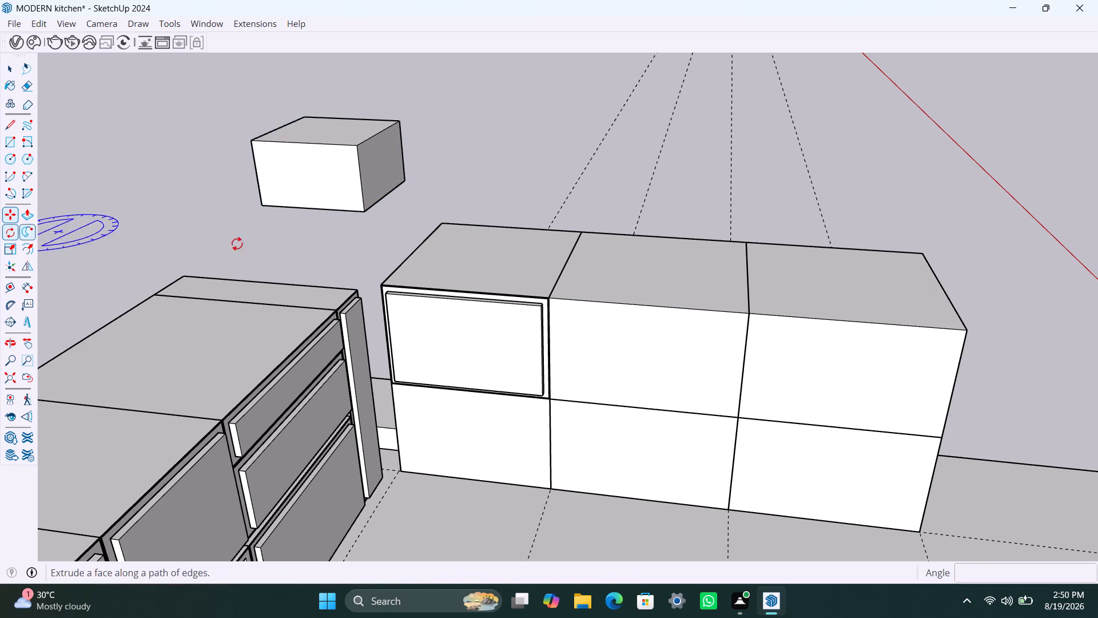
pyautogui.press('Down')
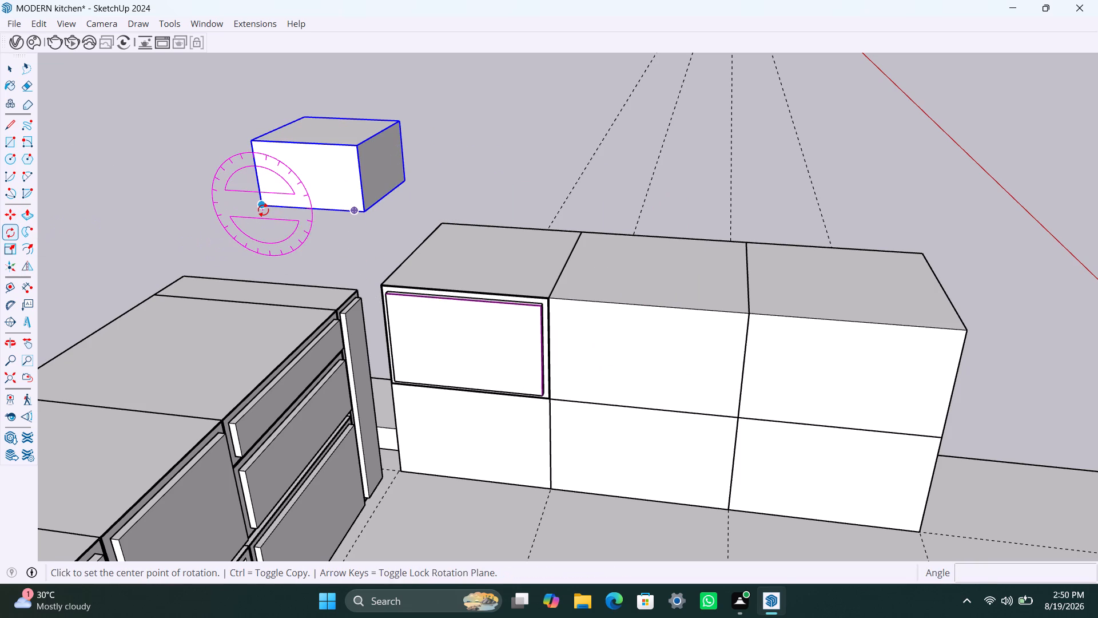
pyautogui.press('Down')
pyautogui.press('Down')
pyautogui.press('Up')
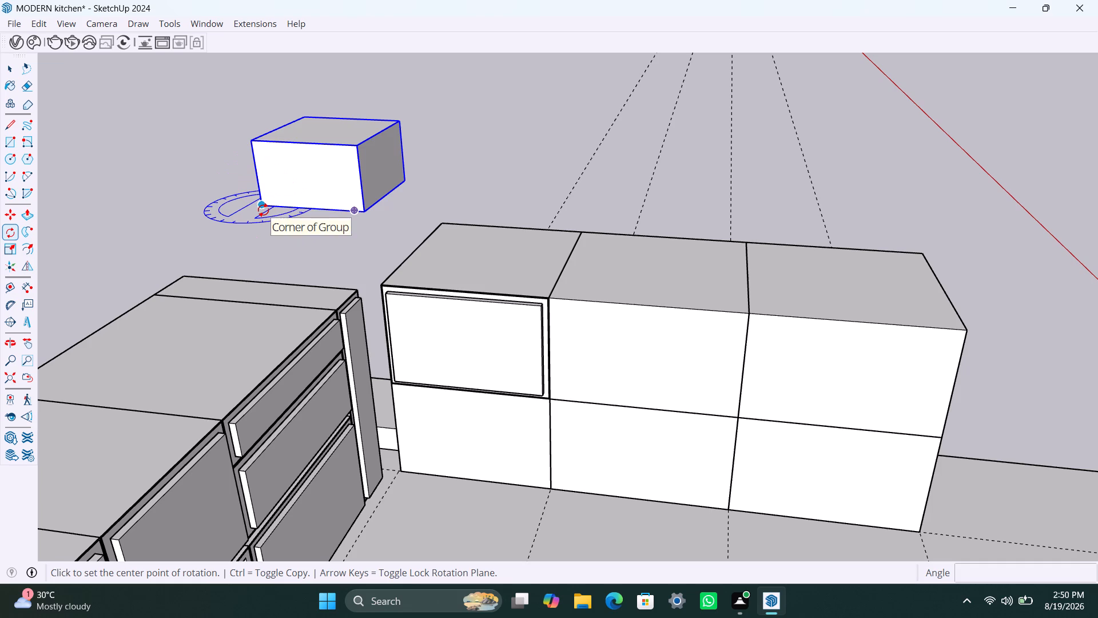
pyautogui.click(263, 210)
pyautogui.click(355, 212)
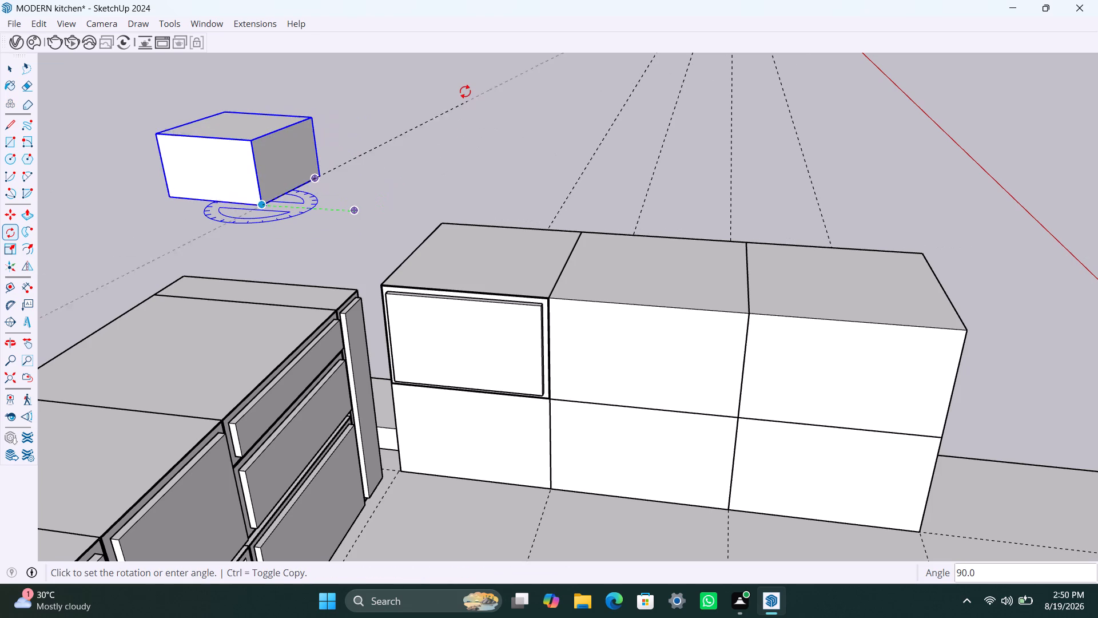
pyautogui.write('90')
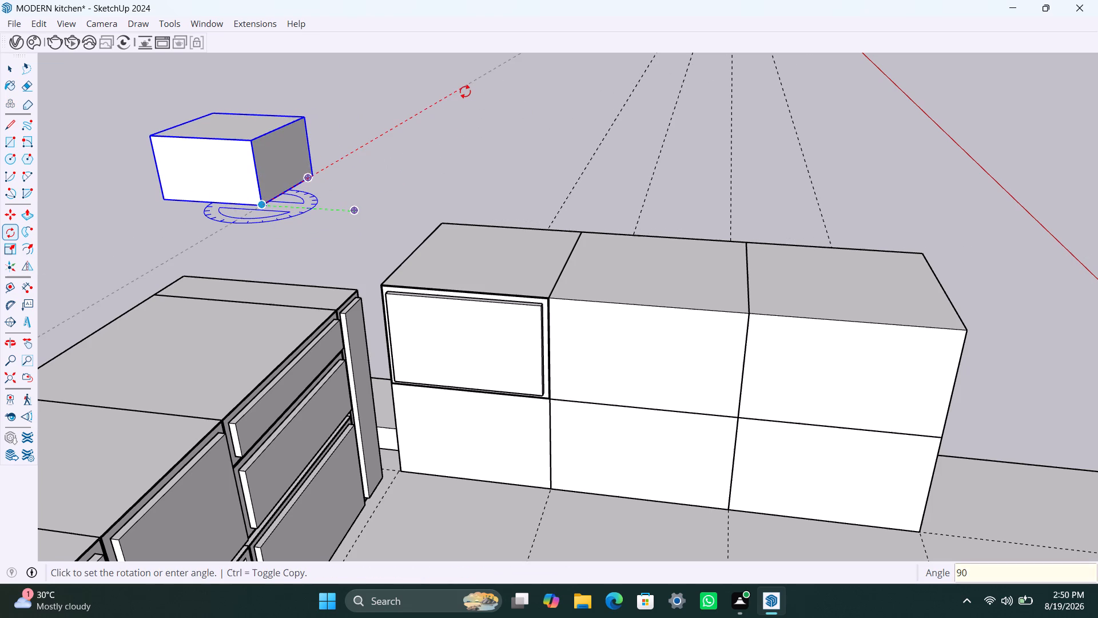
pyautogui.press('Return')
pyautogui.press('space')
pyautogui.scroll(-6, 400, 200)
pyautogui.moveTo(538, 216); pyautogui.dragTo(413, 262, button='middle')
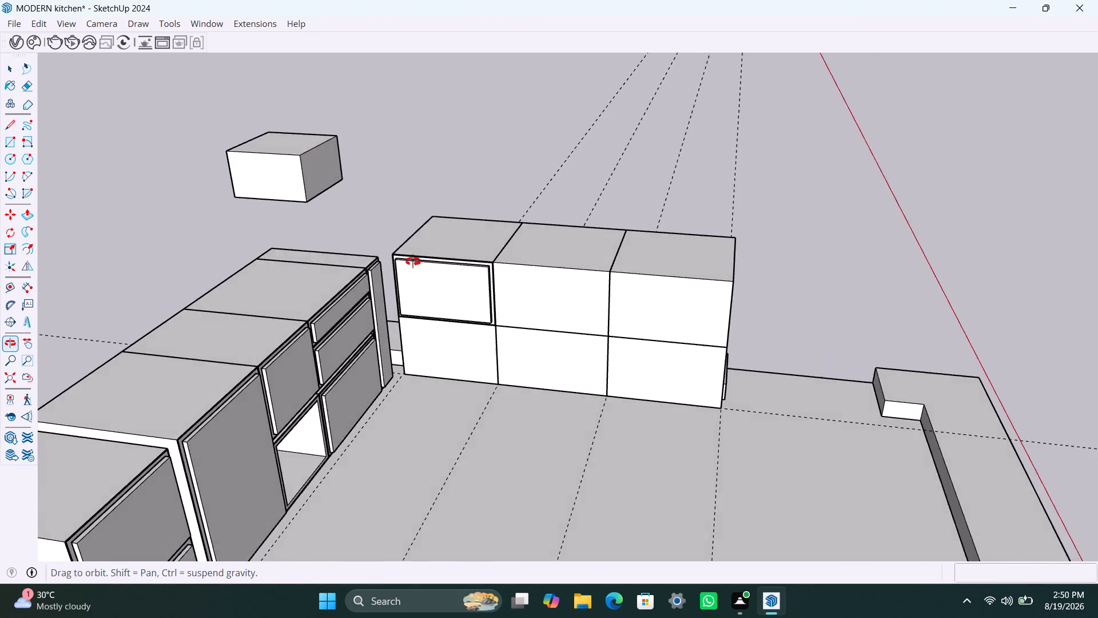
# Move the free-standing box by its lower front corner into the empty corner beside the tall narrow panel.
pyautogui.moveTo(413, 262); pyautogui.dragTo(108, 313, button='middle')
pyautogui.scroll(-2, 685, 240)
pyautogui.keyDown('shift'); pyautogui.moveTo(688, 231); pyautogui.dragTo(592, 435, button='middle'); pyautogui.keyUp('shift')
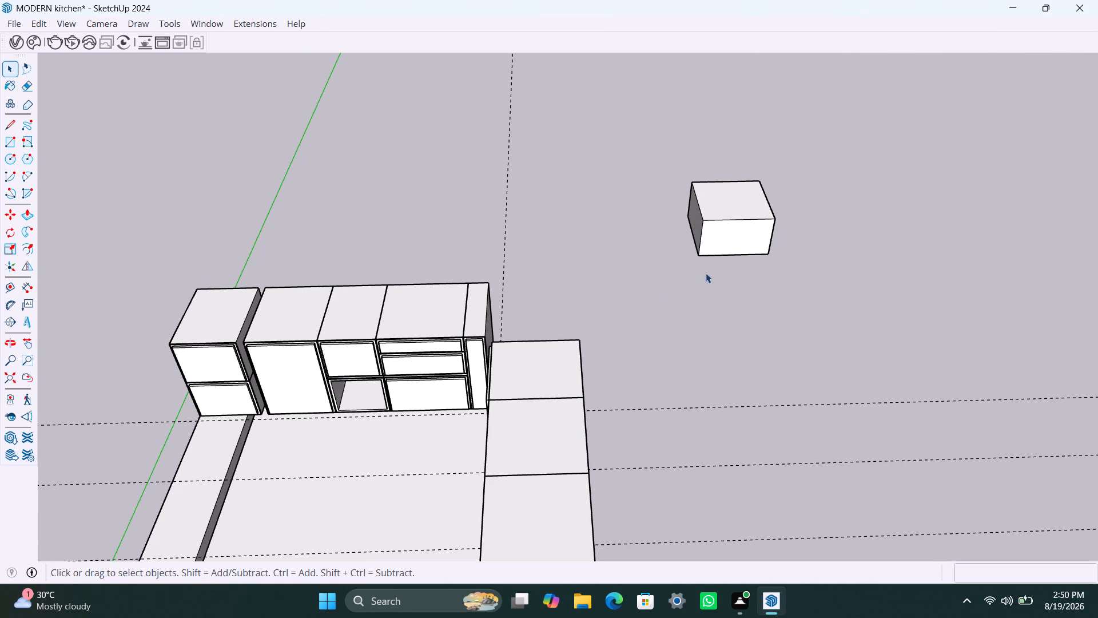
pyautogui.click(729, 245)
pyautogui.scroll(-4, 536, 322)
pyautogui.moveTo(558, 302); pyautogui.dragTo(518, 505, button='middle')
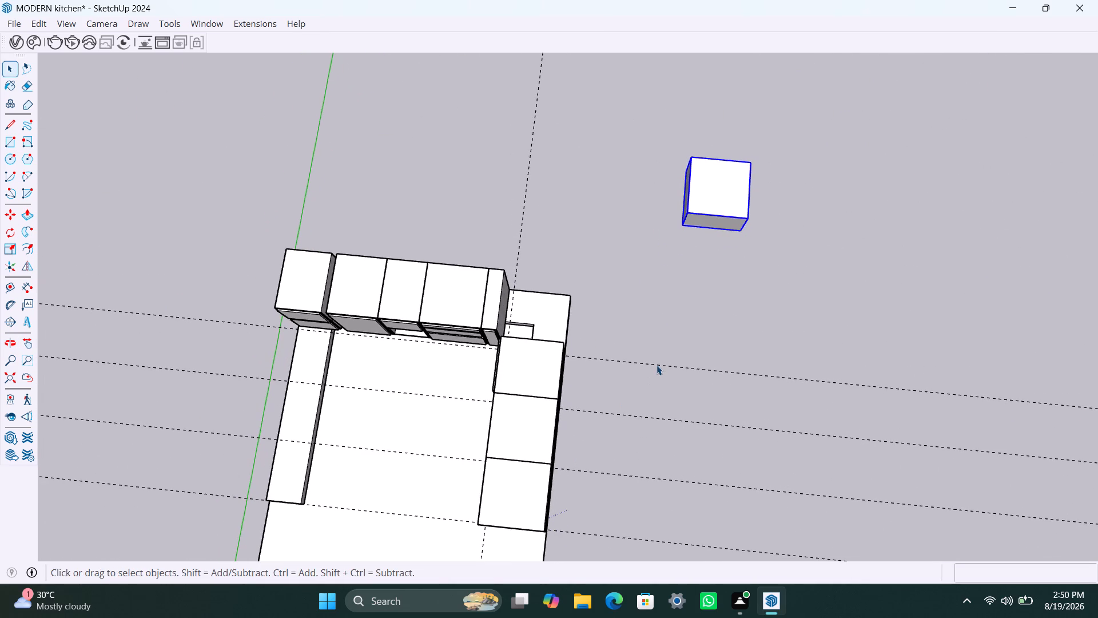
pyautogui.press('m')
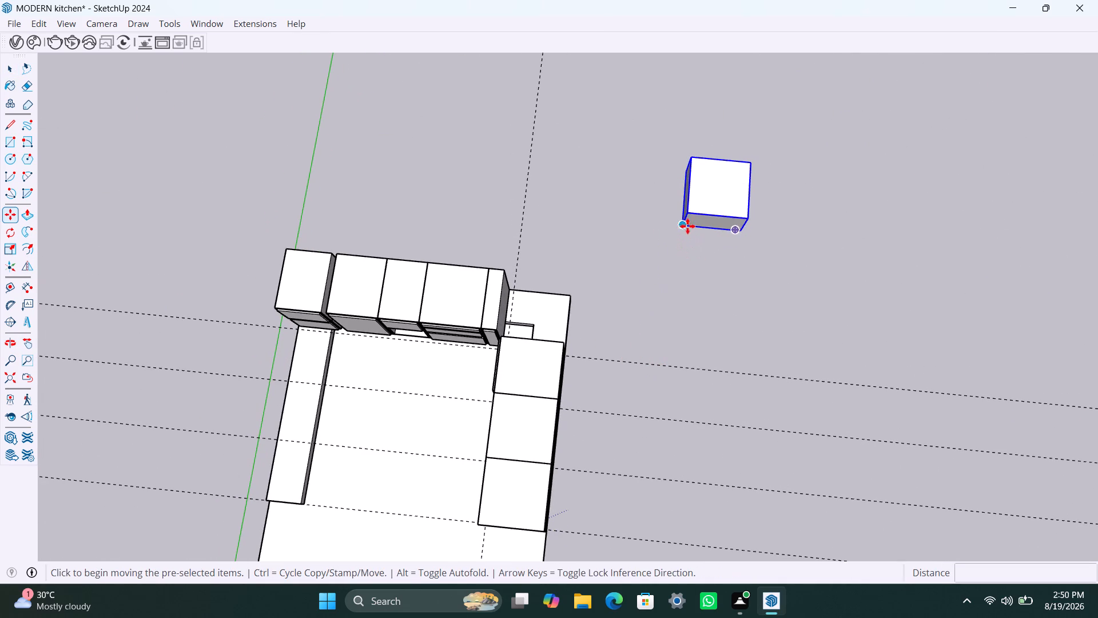
pyautogui.click(686, 224)
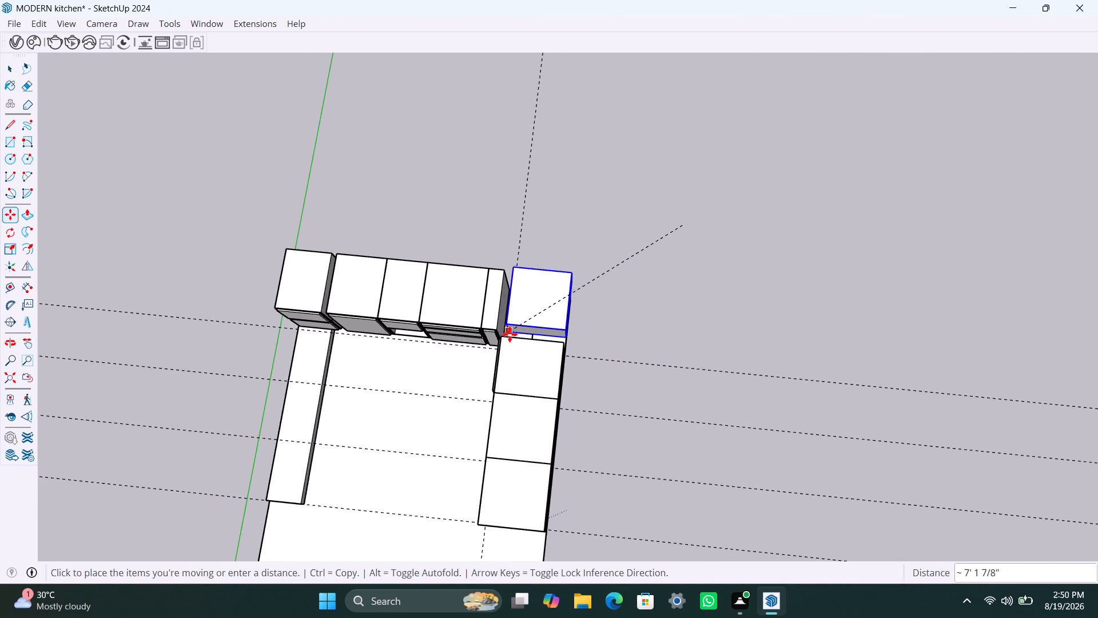
pyautogui.click(507, 338)
# Shift the corner box by its lower outer corner onto the outer back corner of the base slab.
pyautogui.scroll(-3, 617, 340)
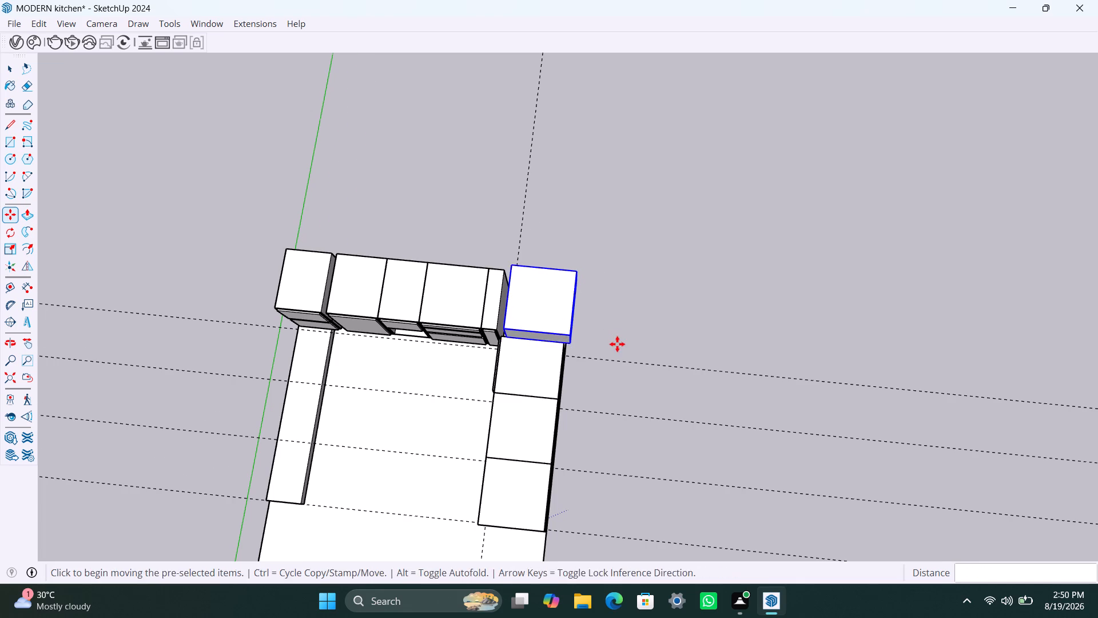
pyautogui.moveTo(616, 341); pyautogui.dragTo(218, 323, button='middle')
pyautogui.scroll(8, 678, 354)
pyautogui.moveTo(579, 331); pyautogui.dragTo(483, 326, button='middle')
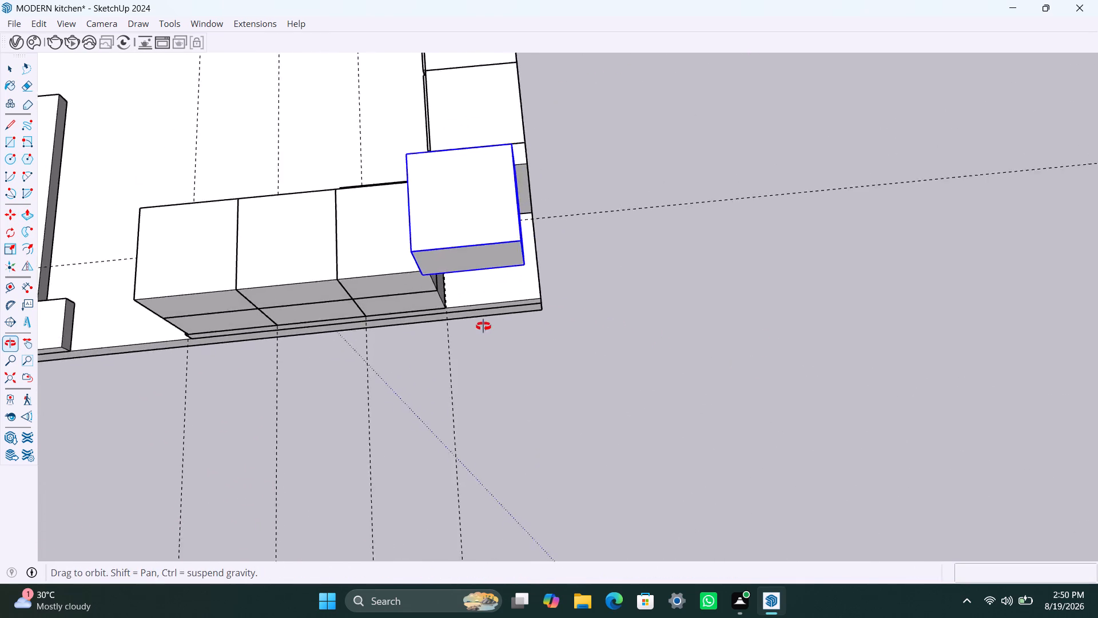
pyautogui.moveTo(483, 326); pyautogui.dragTo(488, 328, button='middle')
pyautogui.click(525, 261)
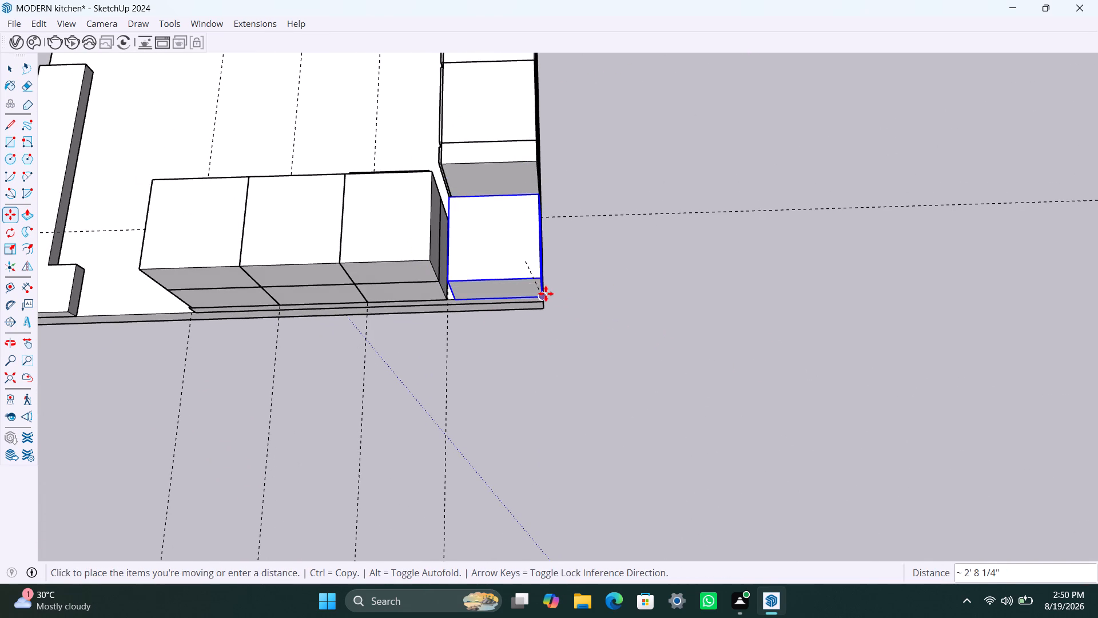
pyautogui.click(546, 294)
# Copy the corner box straight up above itself to make the upper corner cabinet.
pyautogui.scroll(-3, 507, 393)
pyautogui.moveTo(511, 397); pyautogui.dragTo(666, 347, button='middle')
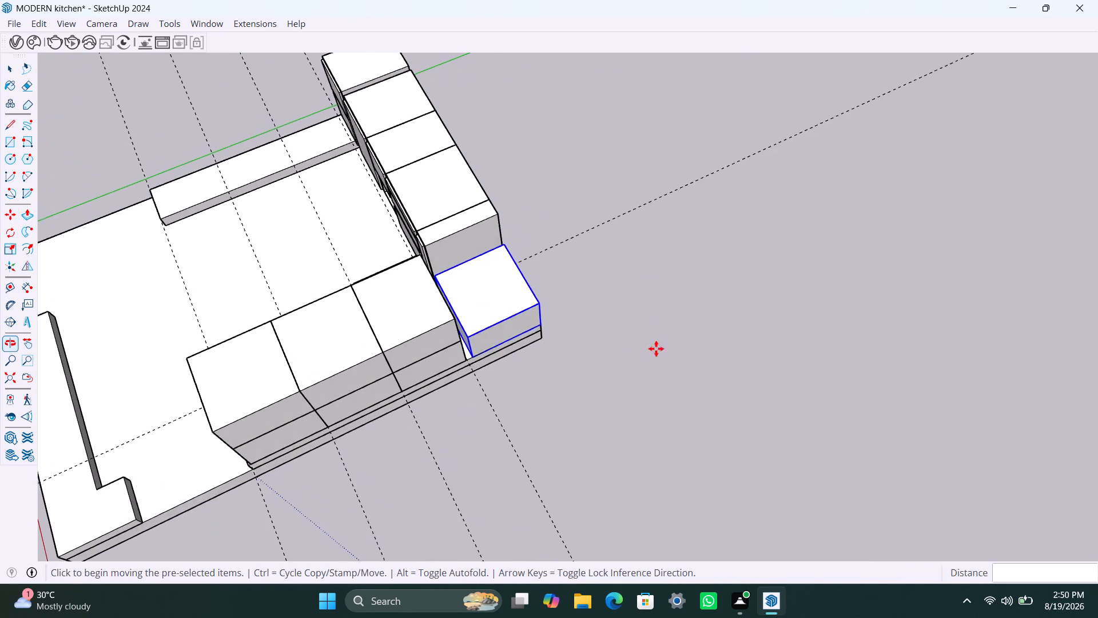
pyautogui.press('space')
pyautogui.click(615, 336)
pyautogui.scroll(-4, 471, 401)
pyautogui.click(481, 339)
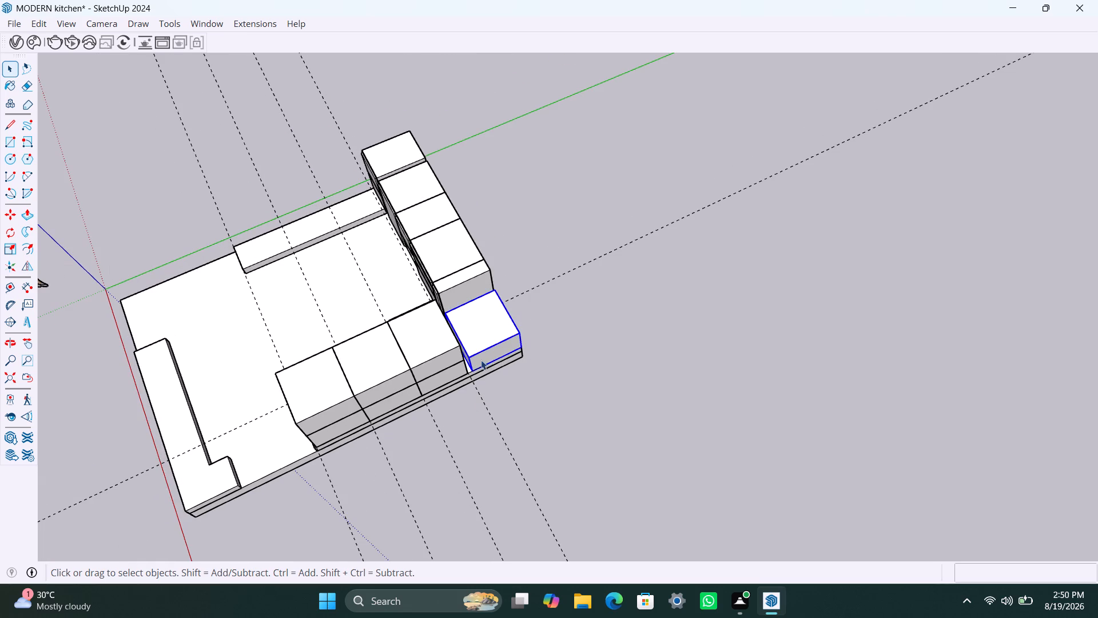
pyautogui.scroll(9, 481, 360)
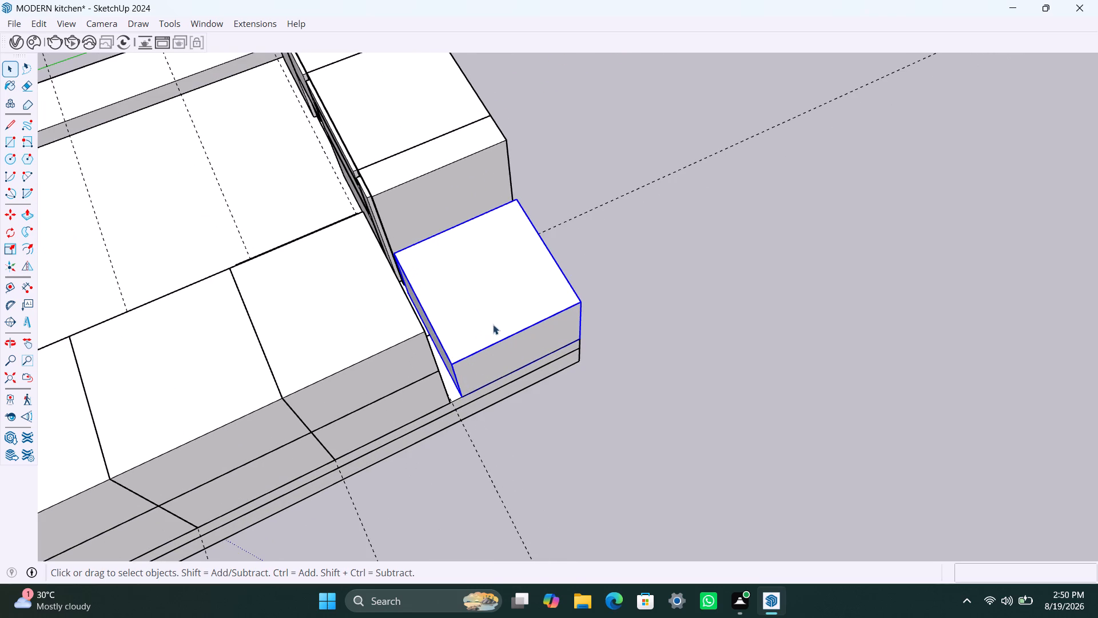
pyautogui.press('m')
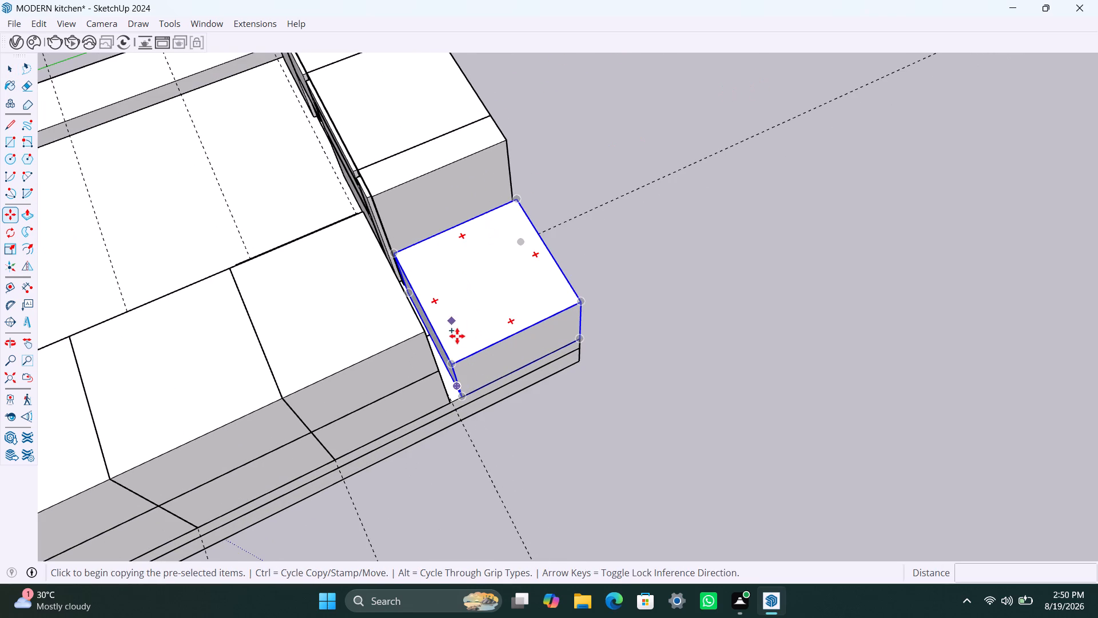
pyautogui.click(451, 365)
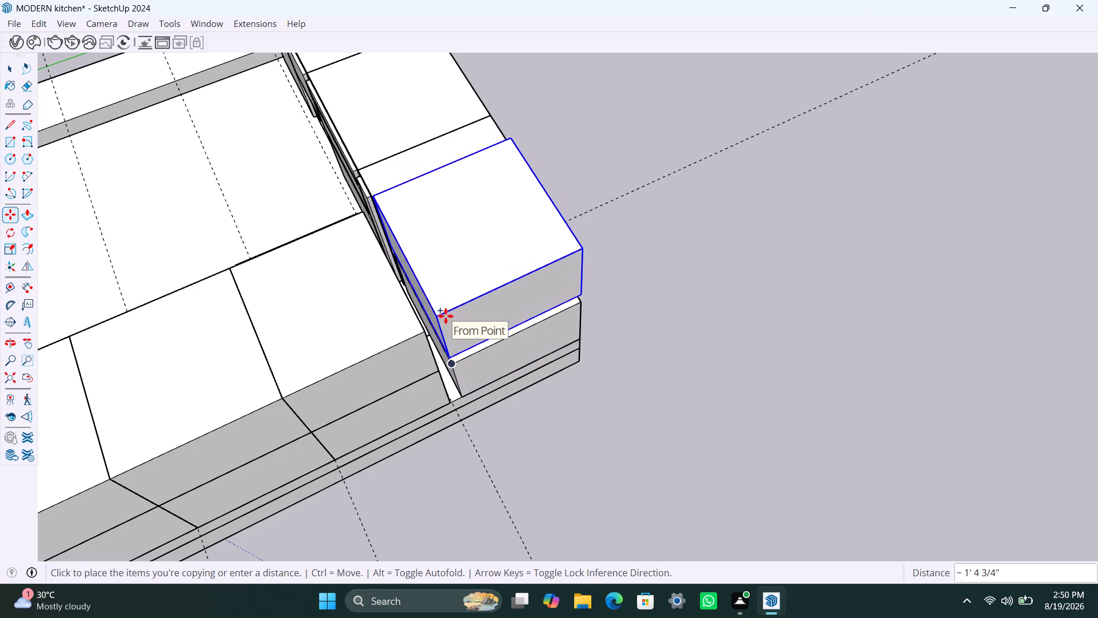
pyautogui.click(446, 322)
# Move the upper corner box by its bottom corner onto the lower box's top corner to close the stack.
pyautogui.scroll(-4, 602, 300)
pyautogui.moveTo(614, 318); pyautogui.dragTo(722, 302, button='middle')
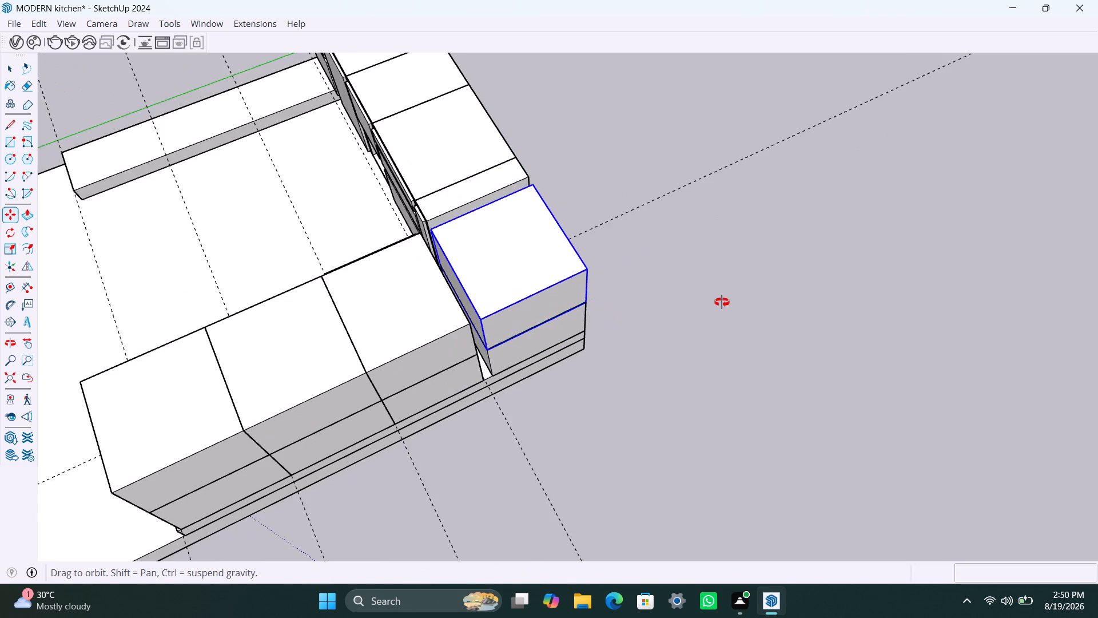
pyautogui.moveTo(722, 302); pyautogui.dragTo(928, 230, button='middle')
pyautogui.scroll(7, 670, 297)
pyautogui.moveTo(613, 315); pyautogui.dragTo(557, 297, button='middle')
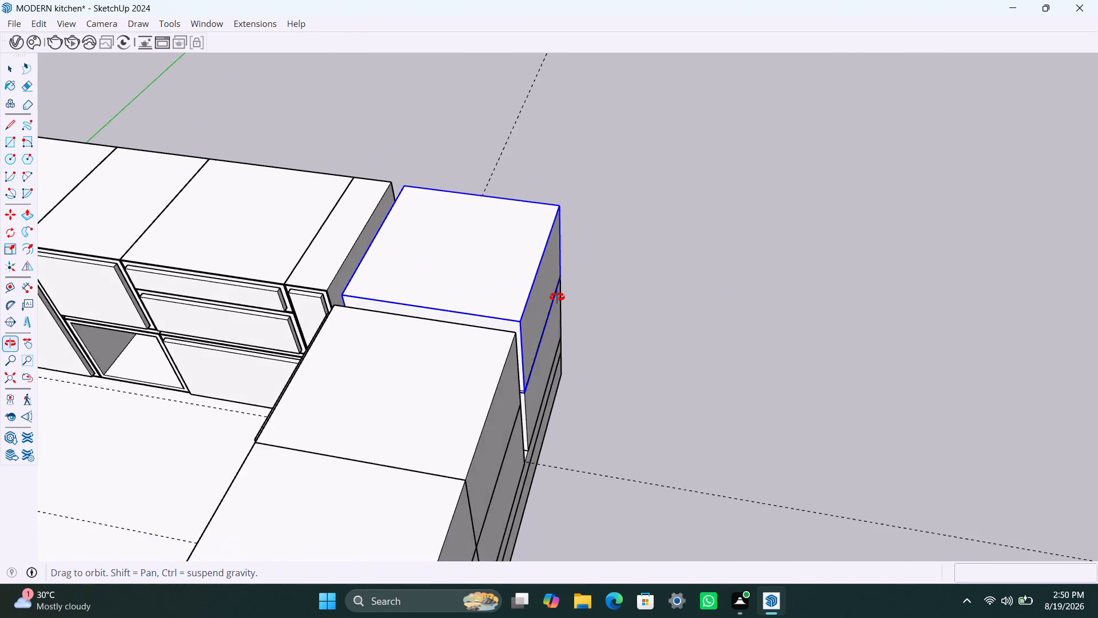
pyautogui.moveTo(557, 297); pyautogui.dragTo(537, 282, button='middle')
pyautogui.scroll(9, 541, 344)
pyautogui.scroll(4, 371, 611)
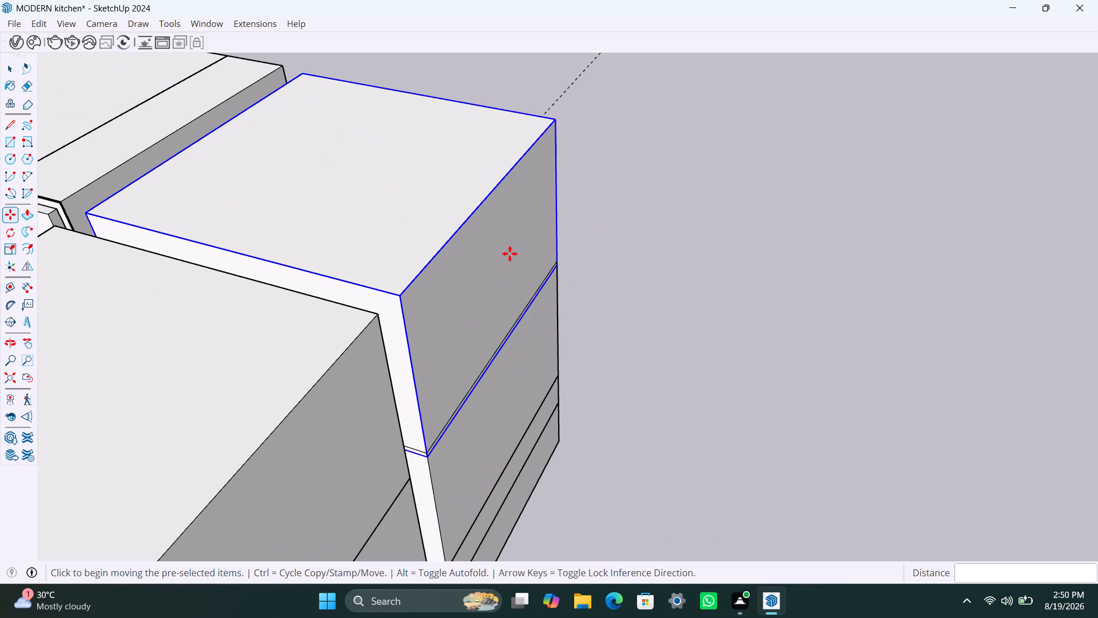
pyautogui.scroll(16, 451, 423)
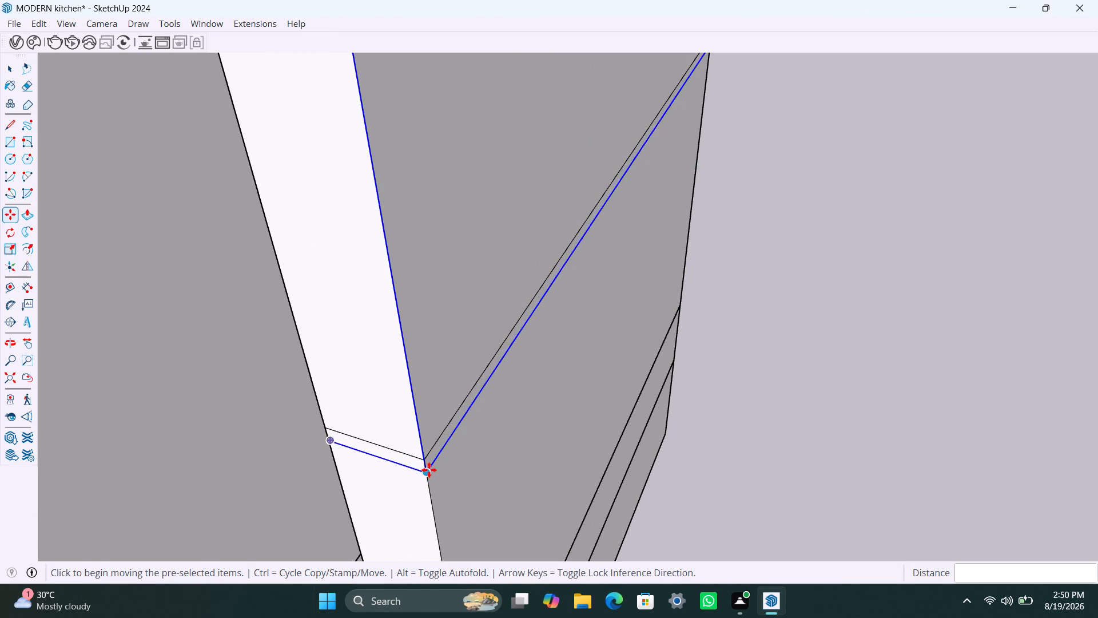
pyautogui.click(429, 470)
pyautogui.click(421, 458)
pyautogui.press('space')
pyautogui.click(771, 419)
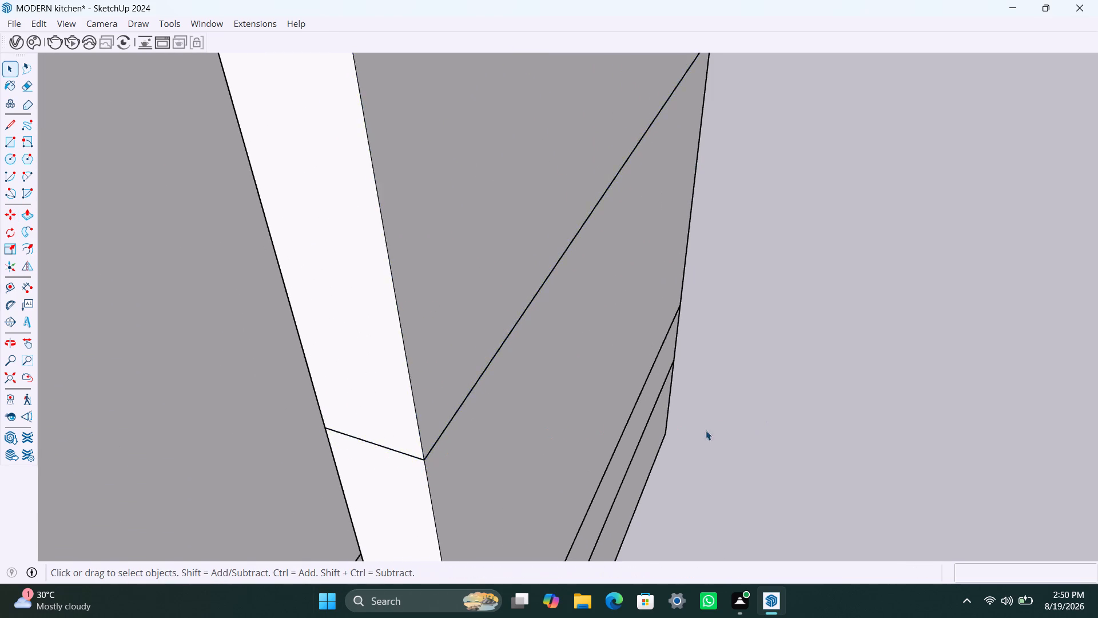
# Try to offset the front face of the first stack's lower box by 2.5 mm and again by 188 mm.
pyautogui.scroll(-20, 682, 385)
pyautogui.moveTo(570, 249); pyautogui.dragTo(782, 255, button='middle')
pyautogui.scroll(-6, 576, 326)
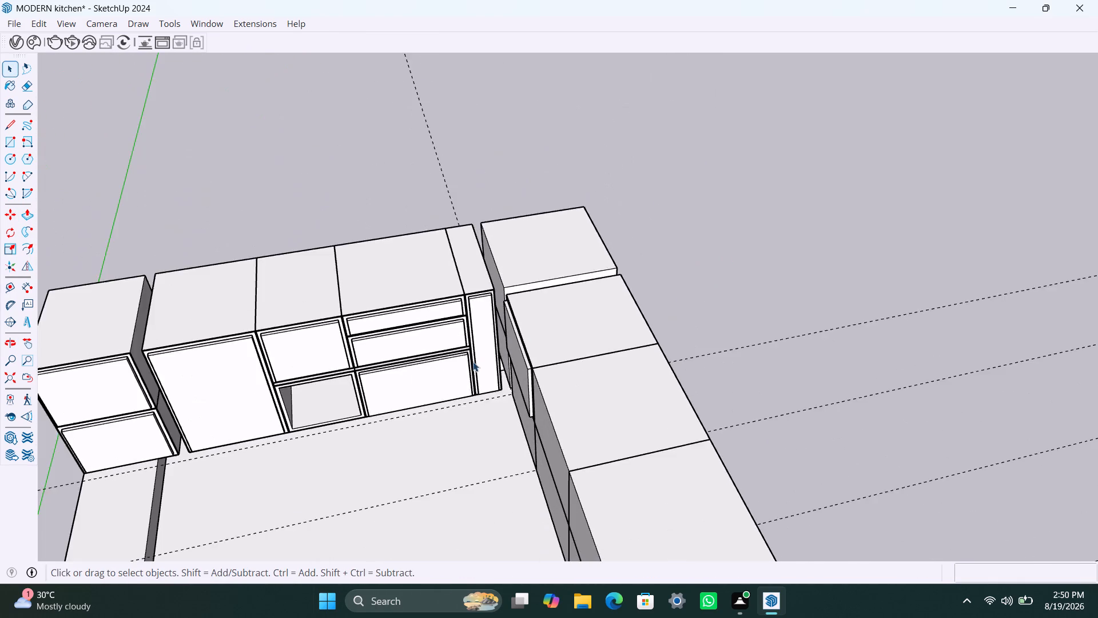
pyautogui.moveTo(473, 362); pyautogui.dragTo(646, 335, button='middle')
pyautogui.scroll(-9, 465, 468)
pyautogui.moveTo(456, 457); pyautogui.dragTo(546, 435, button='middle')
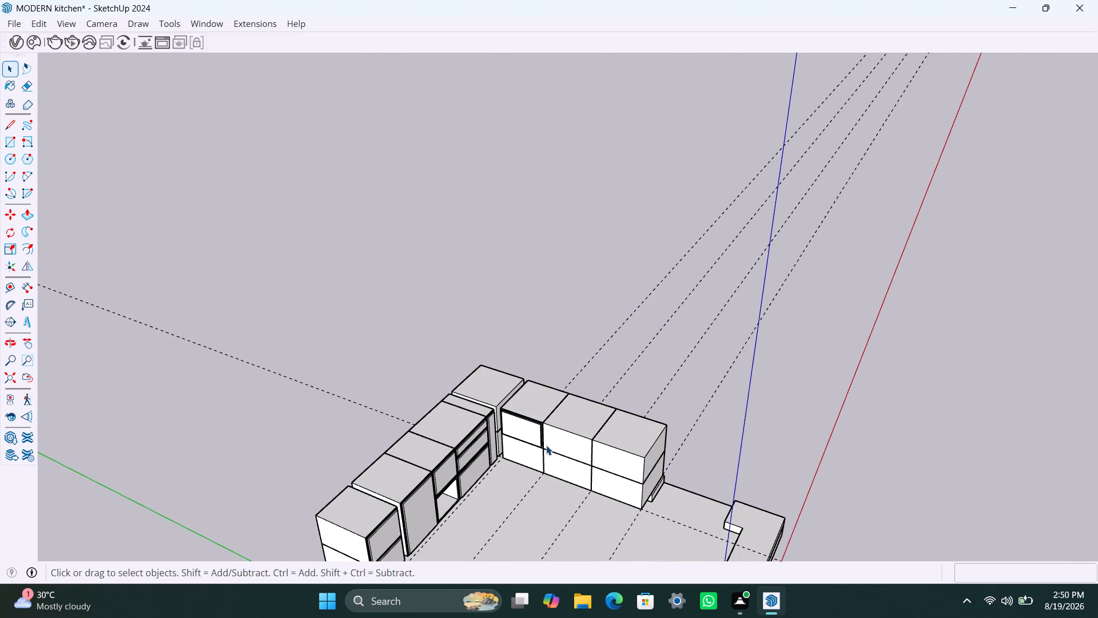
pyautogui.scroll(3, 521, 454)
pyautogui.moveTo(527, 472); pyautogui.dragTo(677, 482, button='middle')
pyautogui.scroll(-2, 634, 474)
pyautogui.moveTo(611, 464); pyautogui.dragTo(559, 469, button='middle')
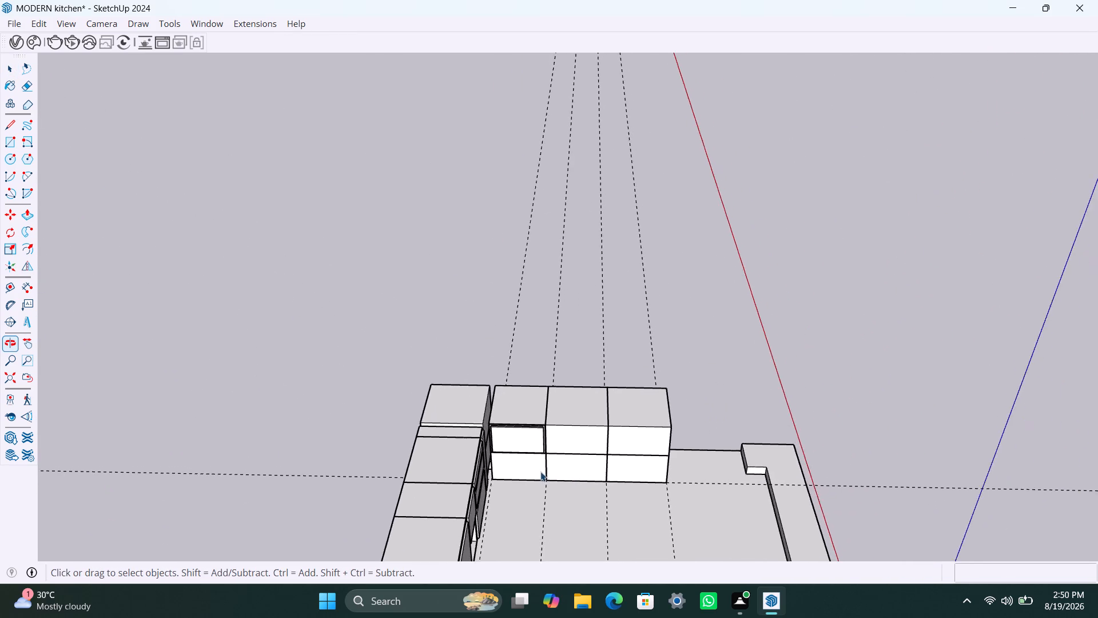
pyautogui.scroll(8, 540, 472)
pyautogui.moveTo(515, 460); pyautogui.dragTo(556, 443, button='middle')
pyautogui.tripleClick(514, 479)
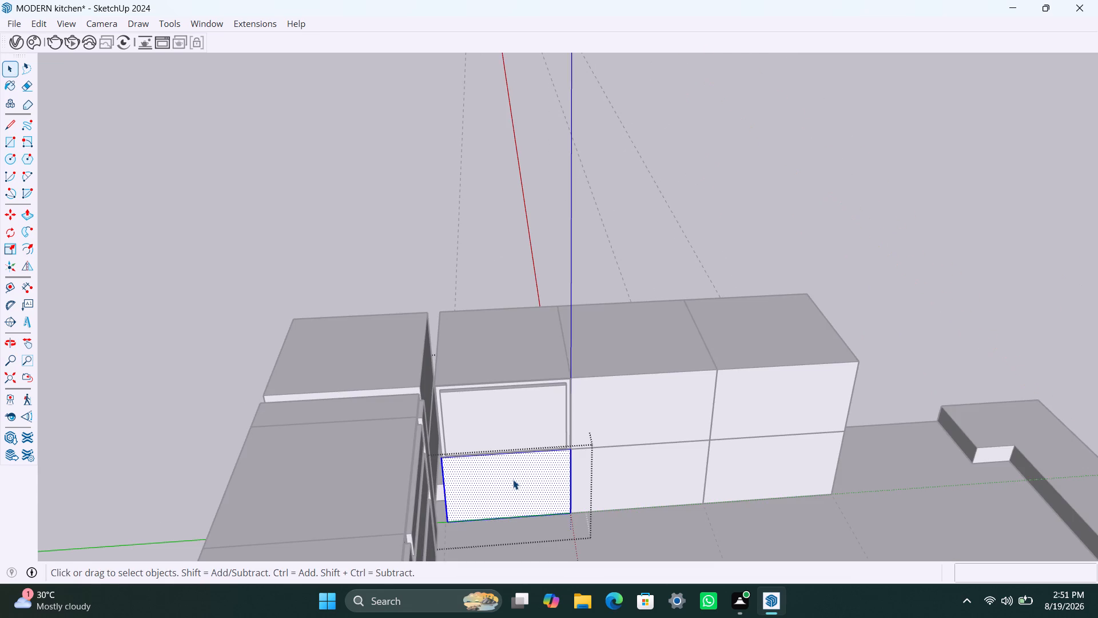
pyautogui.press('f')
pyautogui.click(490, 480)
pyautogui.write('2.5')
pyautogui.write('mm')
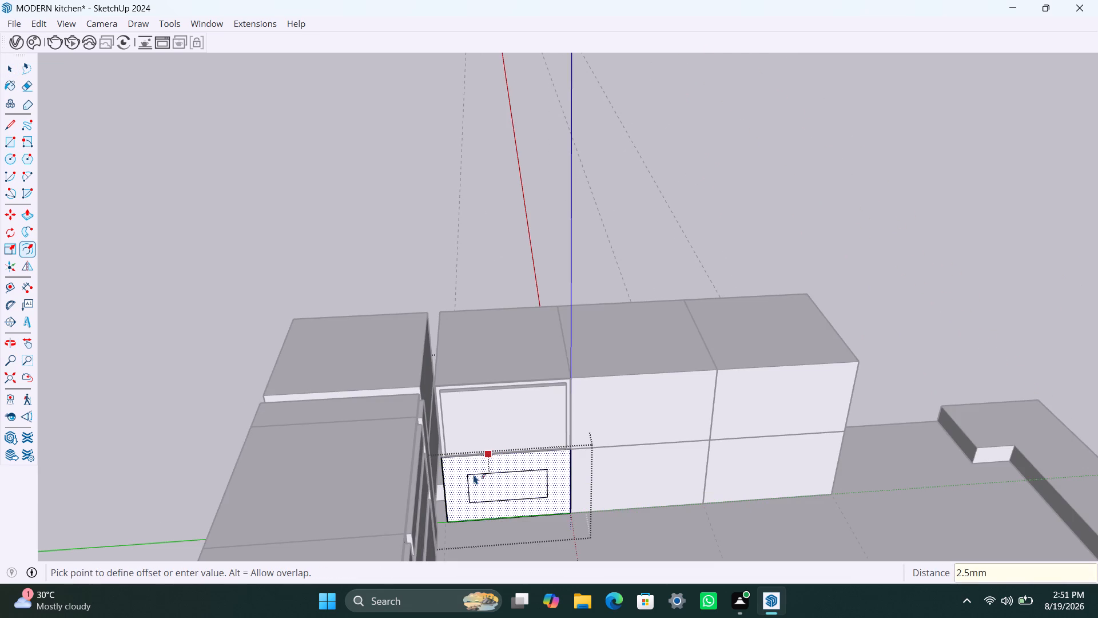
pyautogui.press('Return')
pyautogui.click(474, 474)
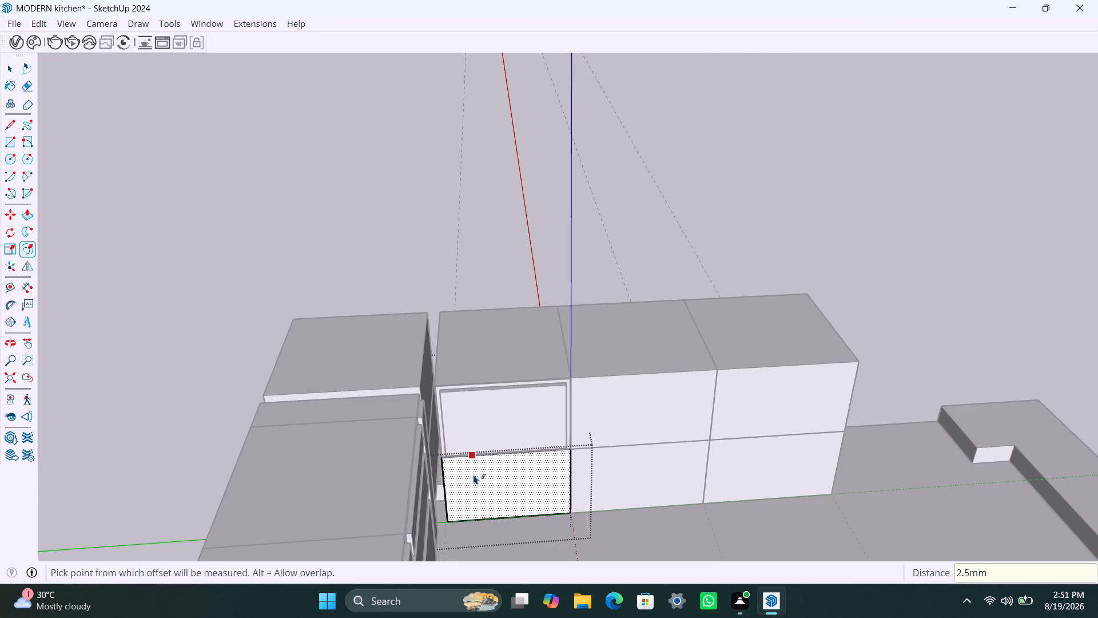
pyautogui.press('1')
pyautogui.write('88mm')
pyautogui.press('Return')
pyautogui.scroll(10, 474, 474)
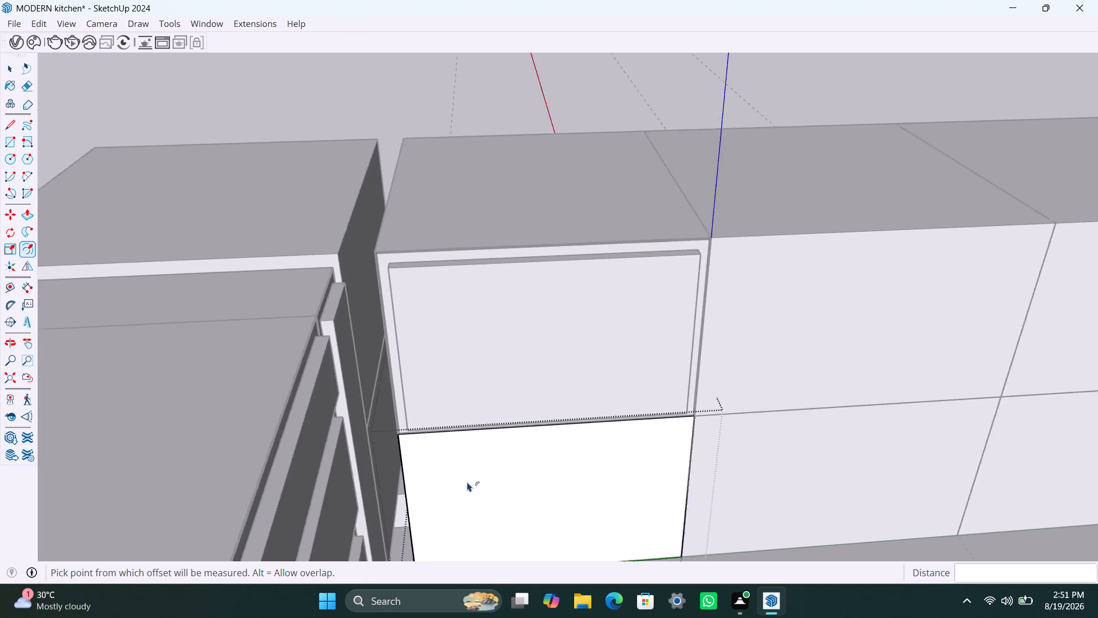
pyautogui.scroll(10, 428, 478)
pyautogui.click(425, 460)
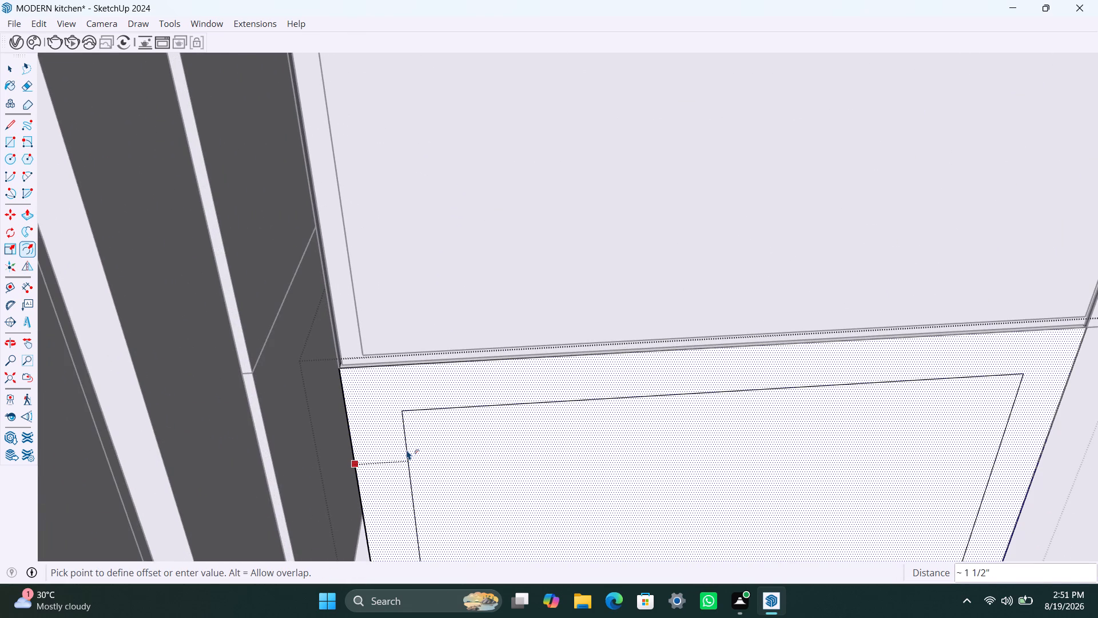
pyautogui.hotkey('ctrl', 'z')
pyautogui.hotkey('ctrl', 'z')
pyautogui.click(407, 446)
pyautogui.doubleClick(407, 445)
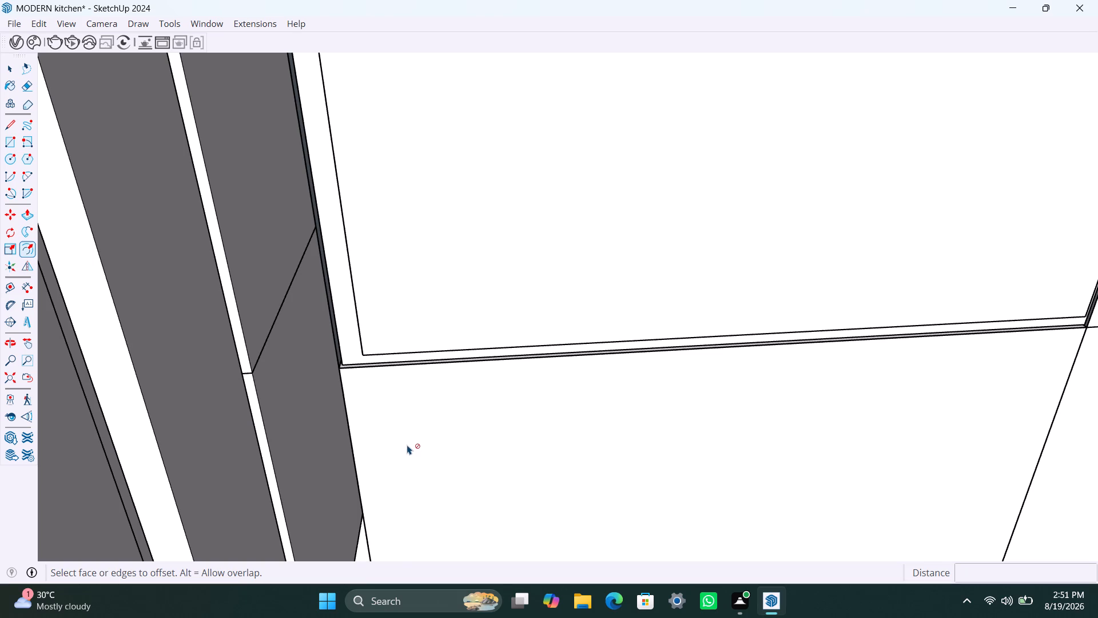
# Open the first stack's lower box and offset its front face inward 2.5 mm, and the resulting face another 18 mm.
pyautogui.press('space')
pyautogui.tripleClick(405, 437)
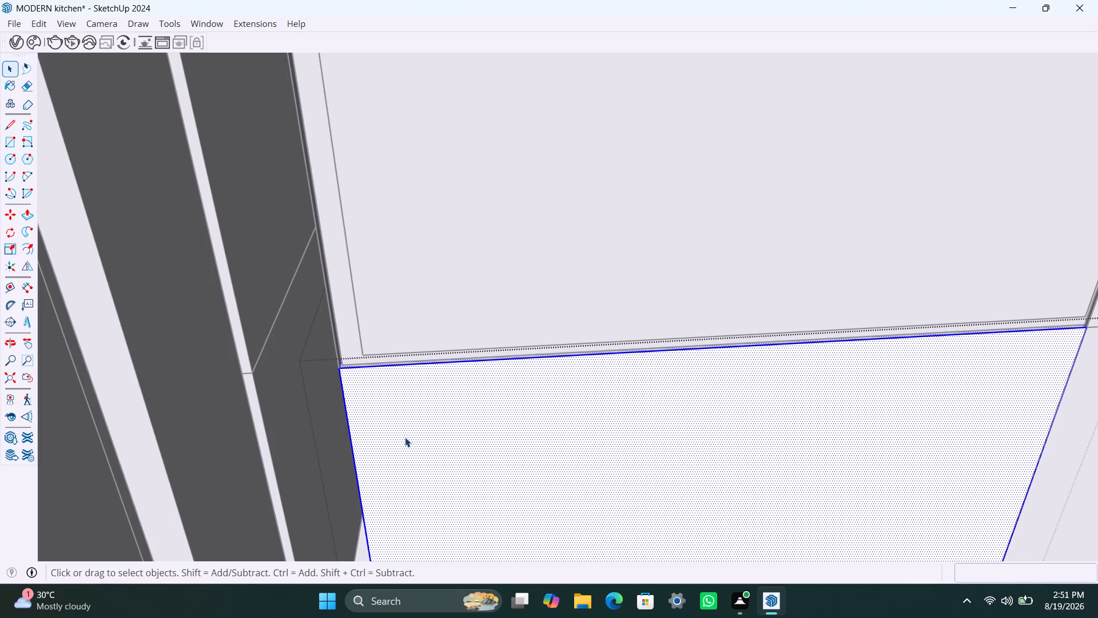
pyautogui.press('f')
pyautogui.click(403, 436)
pyautogui.write('2.5mm')
pyautogui.press('Return')
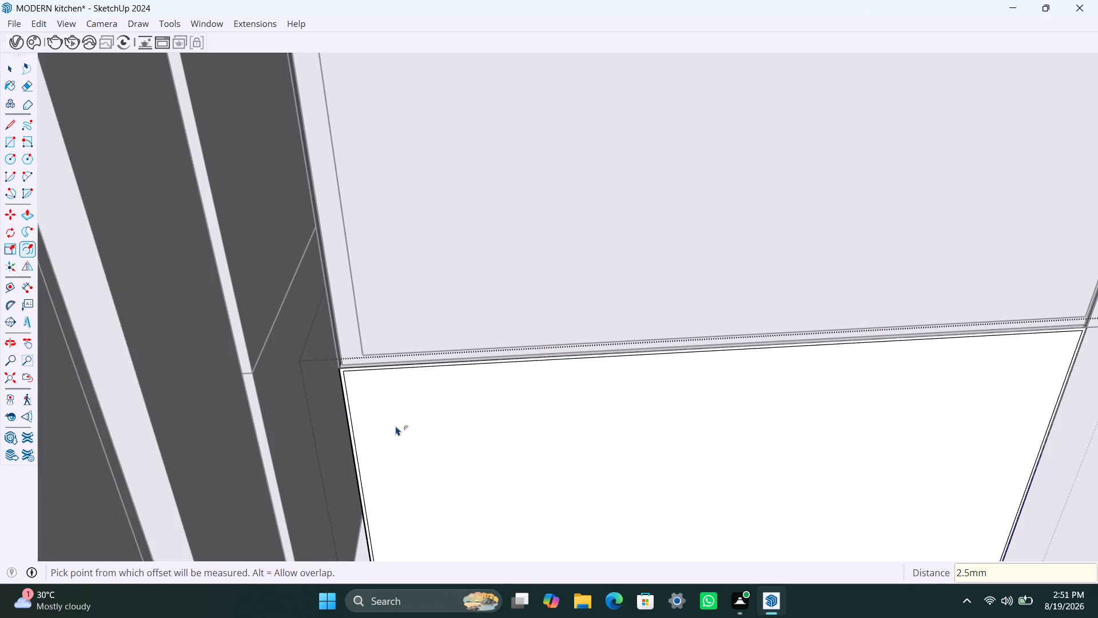
pyautogui.click(396, 426)
pyautogui.click(415, 431)
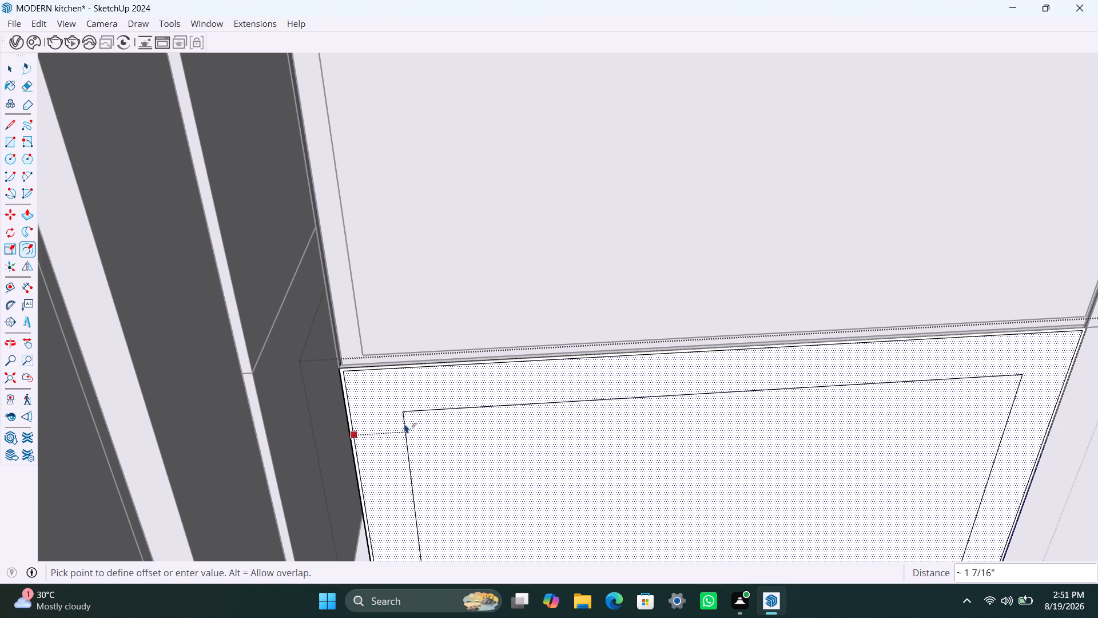
pyautogui.write('18mm')
pyautogui.press('Return')
pyautogui.press('space')
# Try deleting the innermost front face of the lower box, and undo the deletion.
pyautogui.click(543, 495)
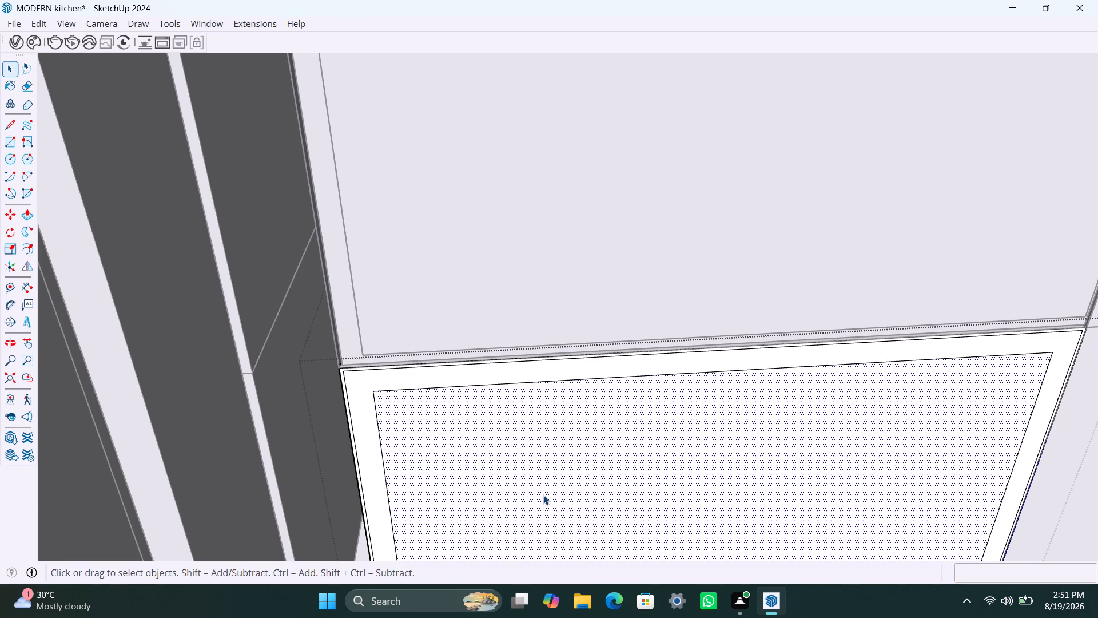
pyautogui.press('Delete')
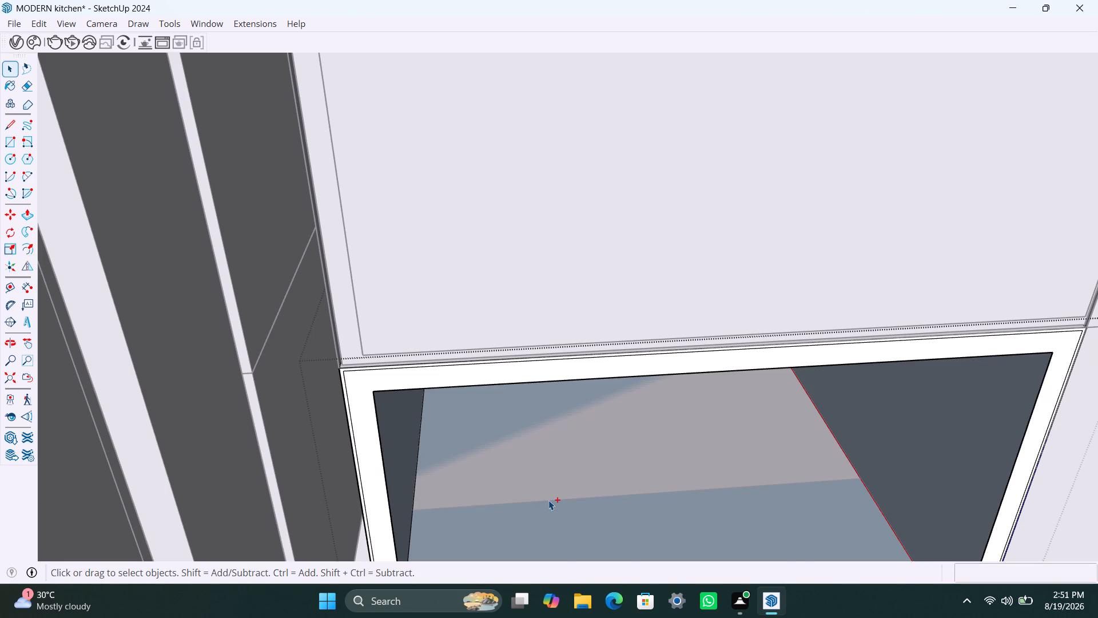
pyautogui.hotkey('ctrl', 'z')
# Push the lower box's innermost front face 560 mm inward to hollow out the carcass.
pyautogui.click(556, 497)
pyautogui.press('p')
pyautogui.click(556, 489)
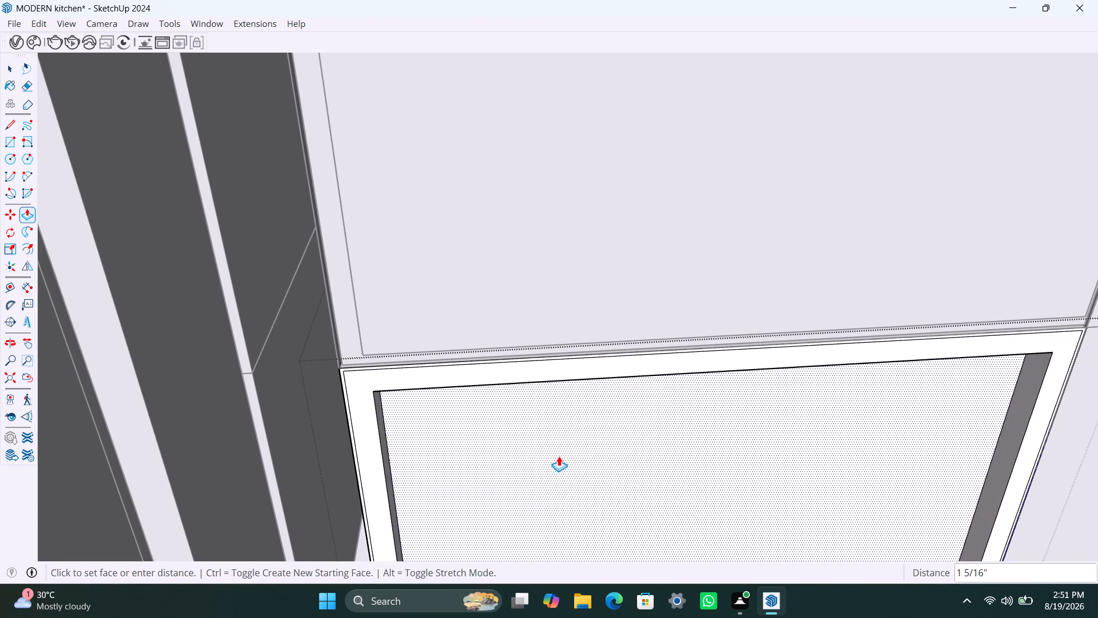
pyautogui.write('560mm')
pyautogui.press('Return')
pyautogui.press('space')
# Delete the thin 2.5 mm border face around the hollowed lower box's front frame.
pyautogui.scroll(11, 341, 429)
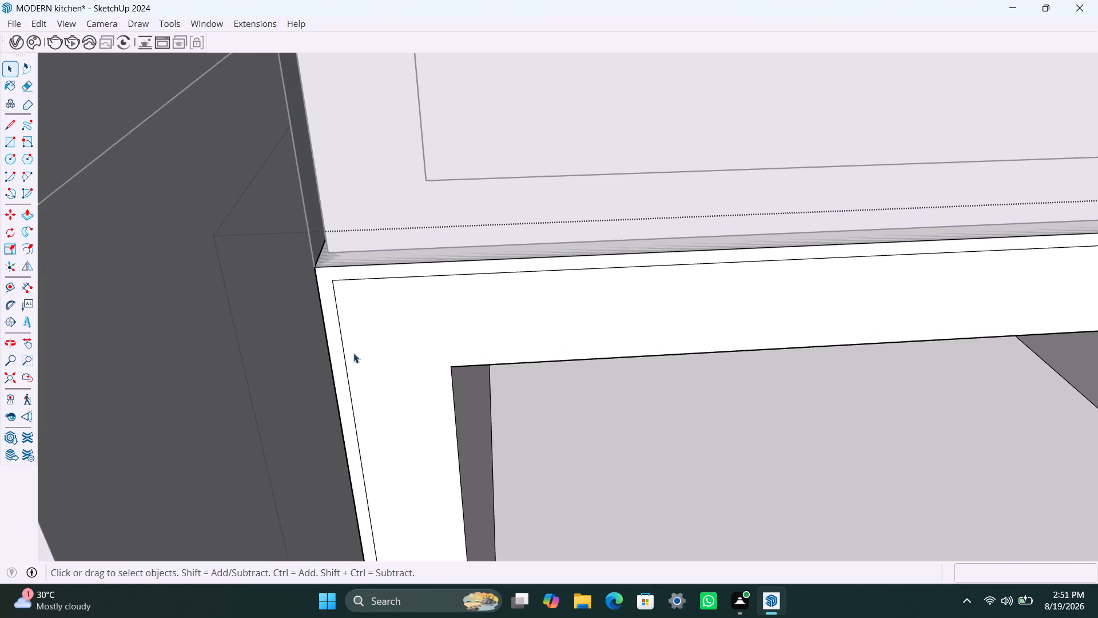
pyautogui.click(343, 370)
pyautogui.press('Delete')
pyautogui.scroll(-8, 378, 400)
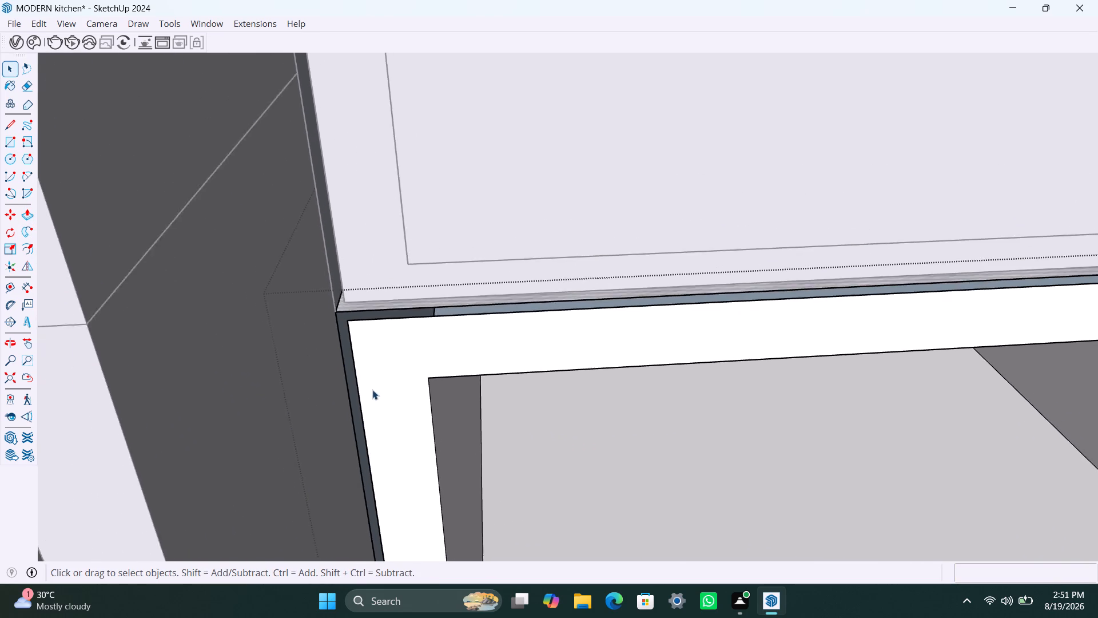
pyautogui.scroll(-20, 372, 390)
pyautogui.scroll(-3, 372, 390)
pyautogui.keyDown('shift'); pyautogui.moveTo(389, 414); pyautogui.dragTo(336, 367, button='middle'); pyautogui.keyUp('shift')
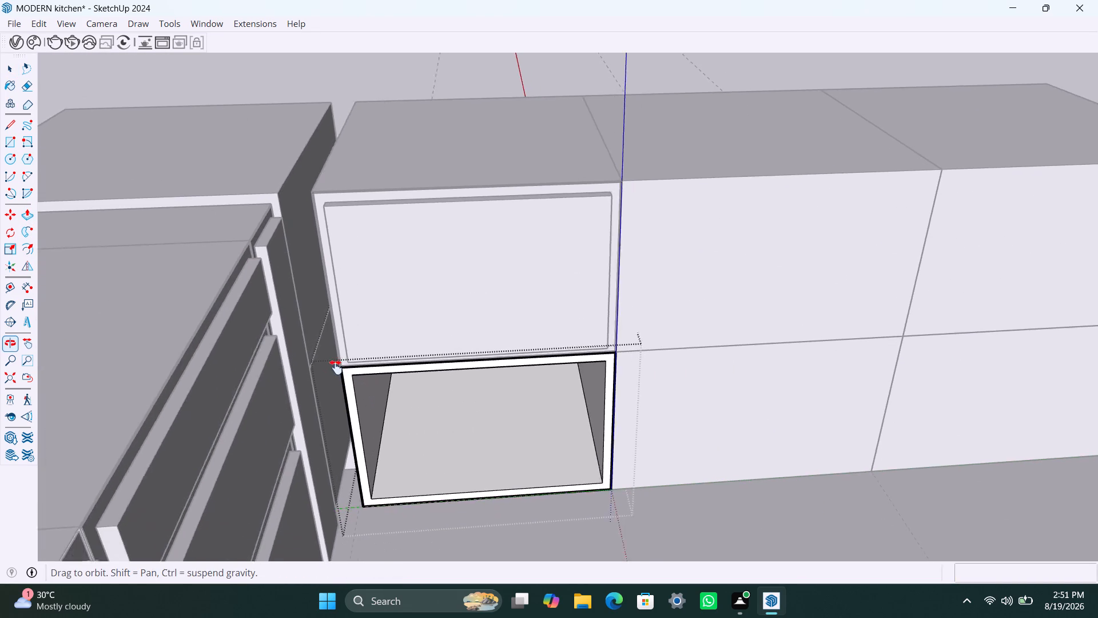
# Open the hollowed lower box of the first stack and copy its interior floor face upward about 6 1/4 inches as a shelf.
pyautogui.keyDown('shift'); pyautogui.moveTo(336, 367); pyautogui.dragTo(325, 343, button='middle'); pyautogui.keyUp('shift')
pyautogui.scroll(-3, 510, 518)
pyautogui.click(397, 118)
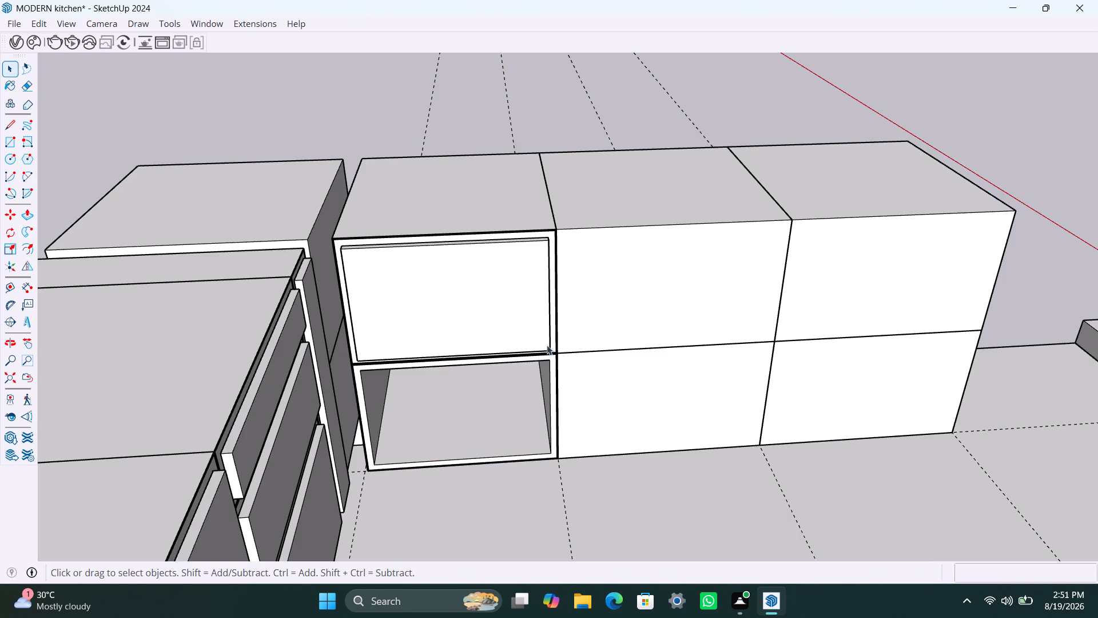
pyautogui.scroll(-3, 602, 458)
pyautogui.moveTo(566, 435); pyautogui.dragTo(512, 442, button='middle')
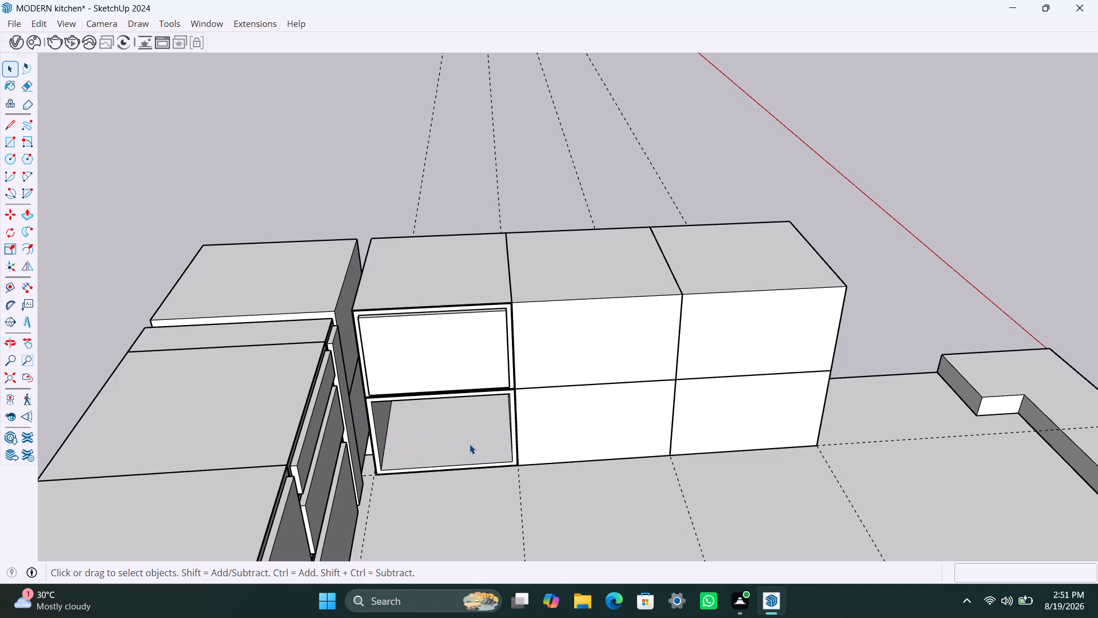
pyautogui.scroll(3, 471, 447)
pyautogui.moveTo(469, 455); pyautogui.dragTo(487, 342, button='middle')
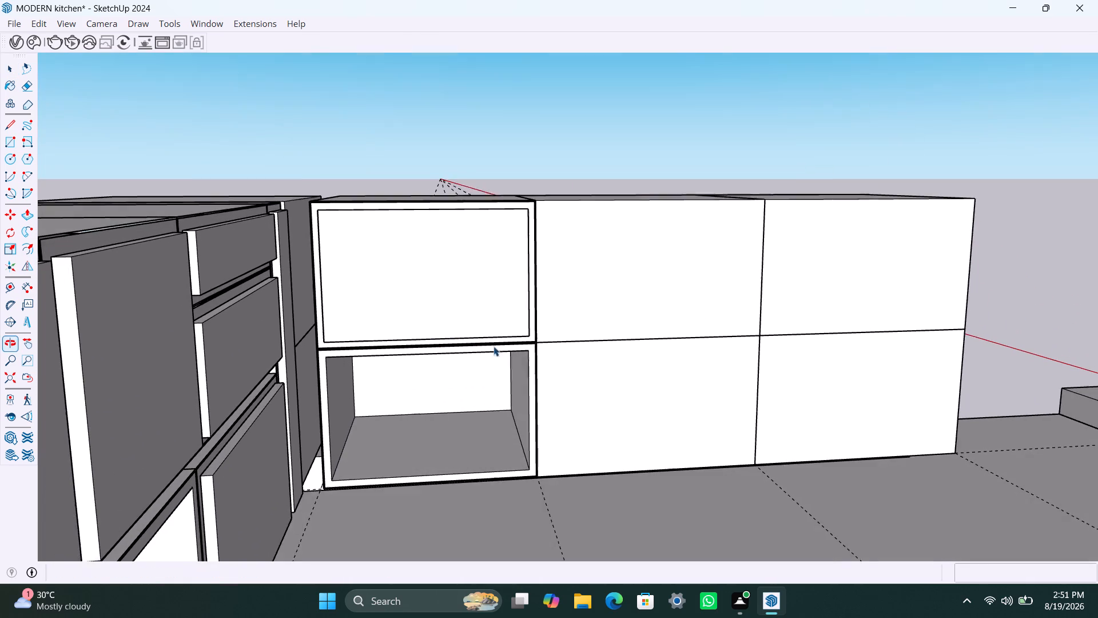
pyautogui.scroll(-3, 442, 477)
pyautogui.moveTo(440, 475); pyautogui.dragTo(424, 479, button='middle')
pyautogui.click(409, 463)
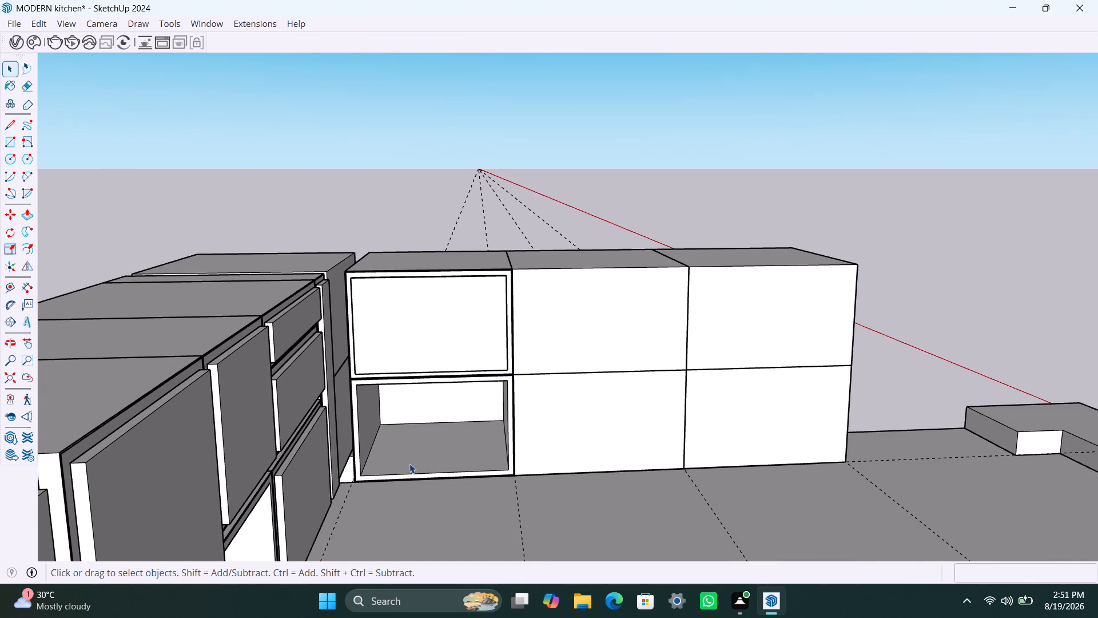
pyautogui.tripleClick(415, 457)
pyautogui.doubleClick(420, 457)
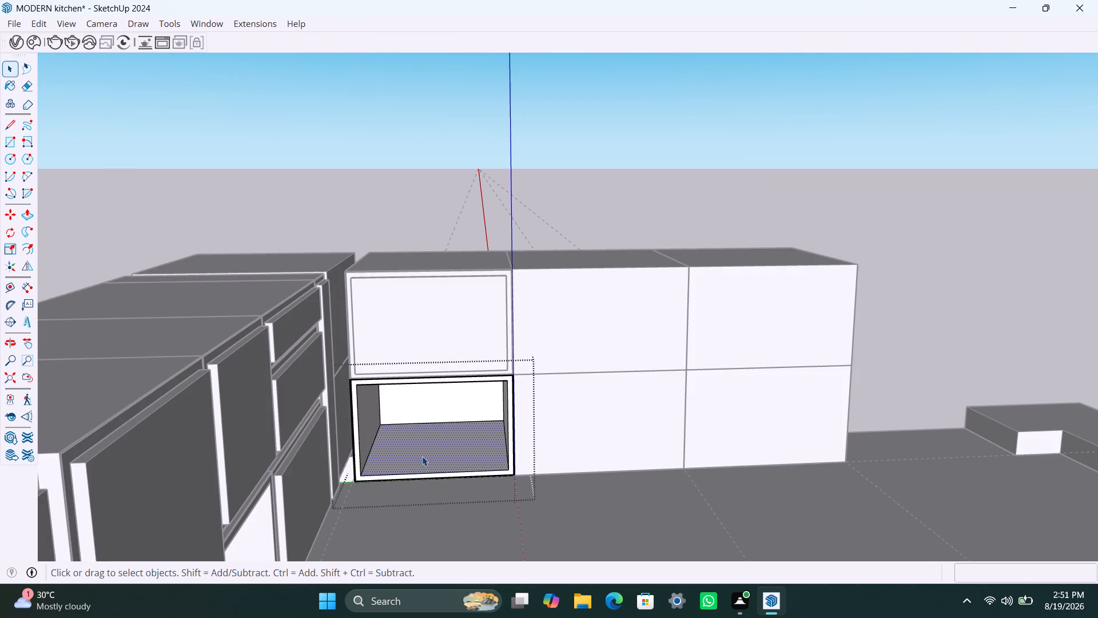
pyautogui.scroll(-2, 429, 454)
pyautogui.click(430, 453)
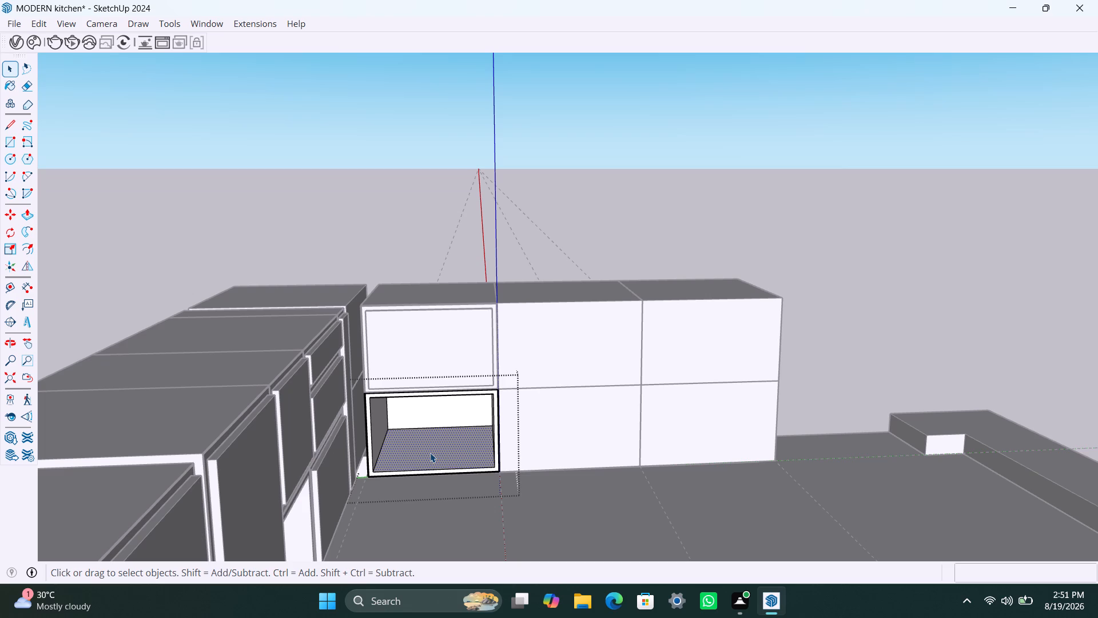
pyautogui.doubleClick(436, 458)
pyautogui.press('m')
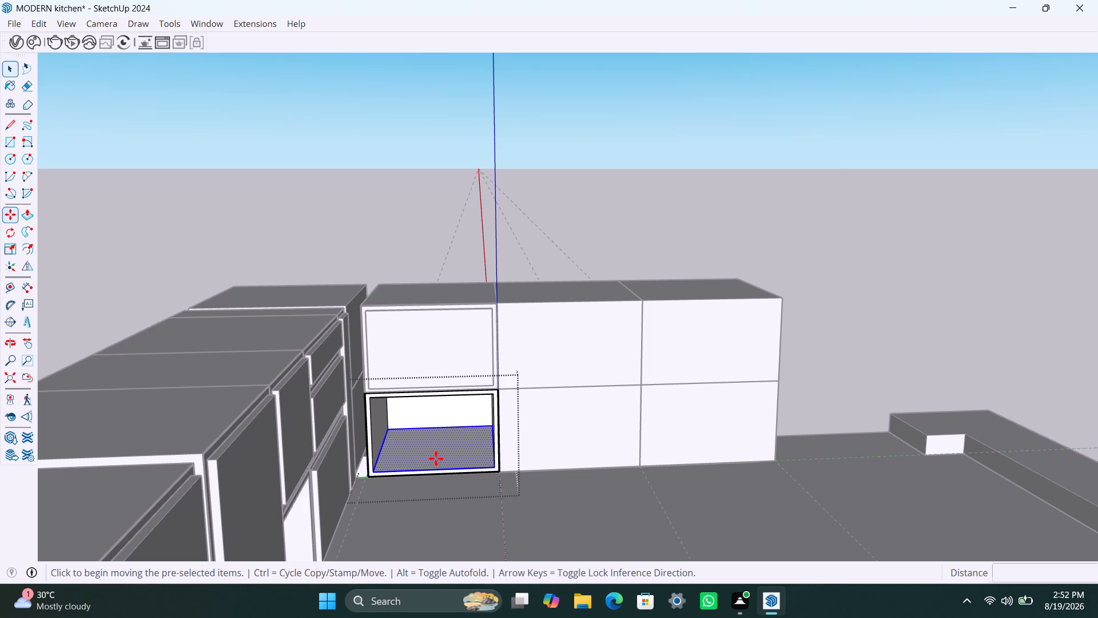
pyautogui.click(378, 472)
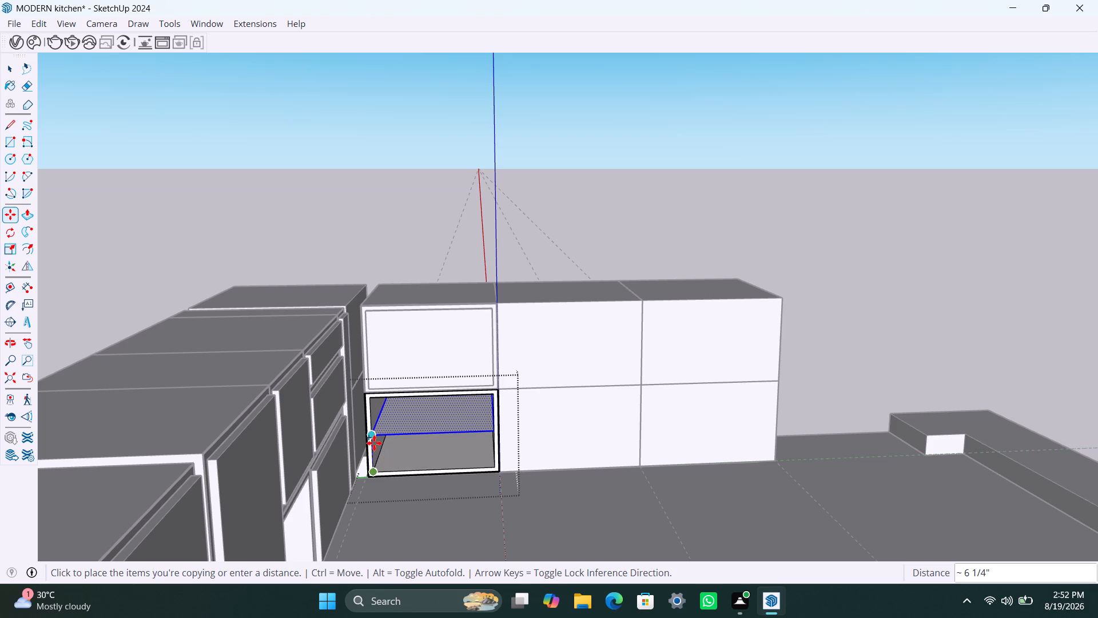
pyautogui.click(374, 443)
pyautogui.press('space')
# Make the copied shelf face, together with its edges, a separate group inside the lower box.
pyautogui.tripleClick(424, 422)
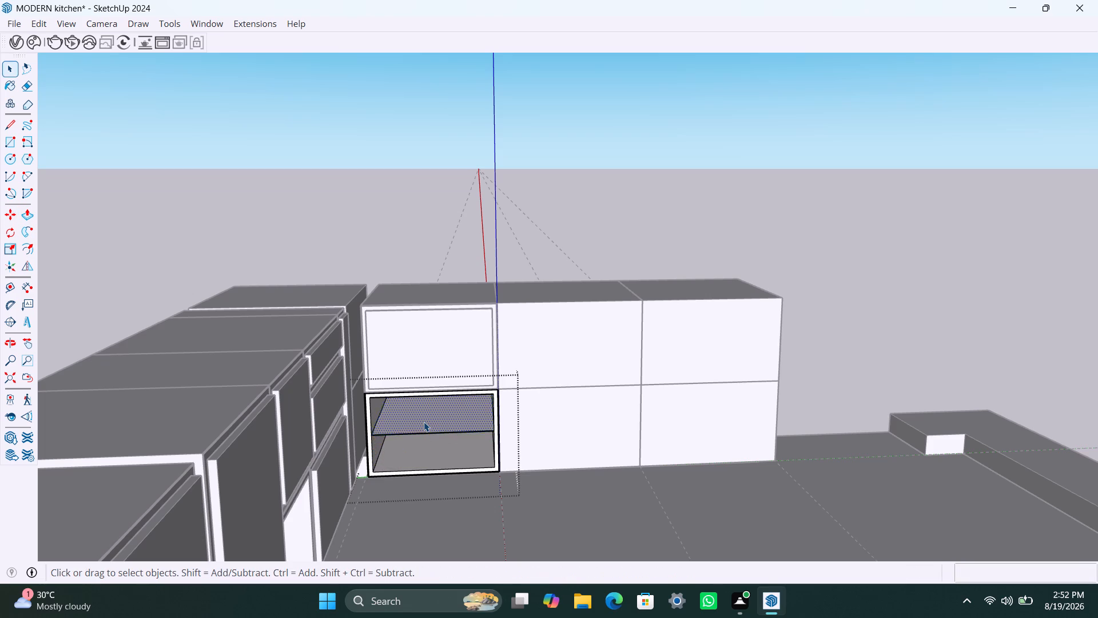
pyautogui.rightClick(424, 422)
pyautogui.tripleClick(407, 421)
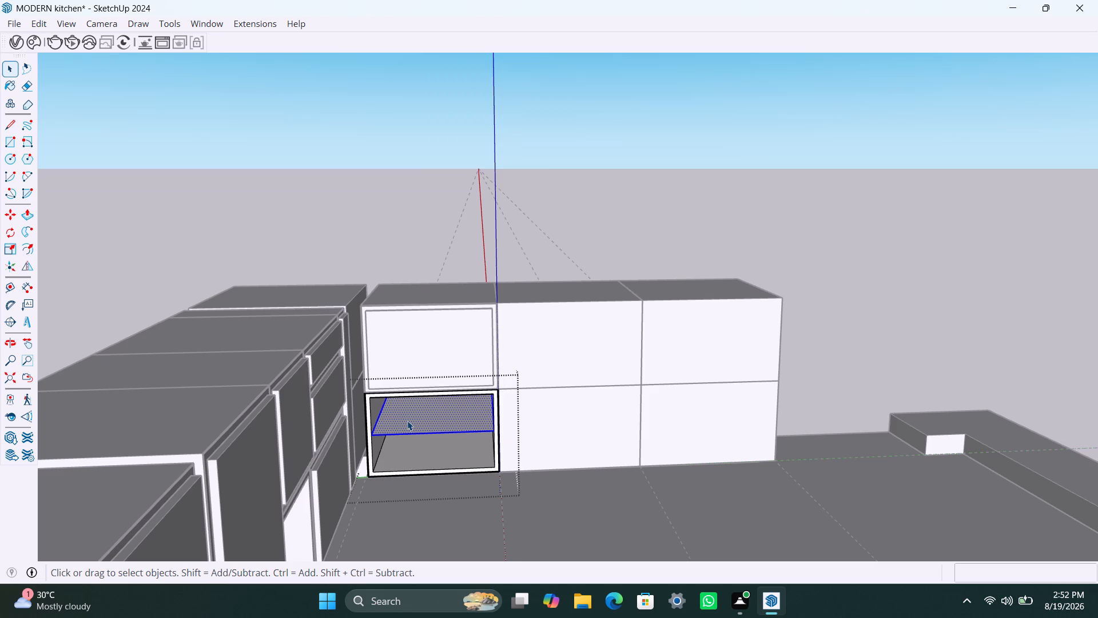
pyautogui.rightClick(407, 421)
pyautogui.click(466, 217)
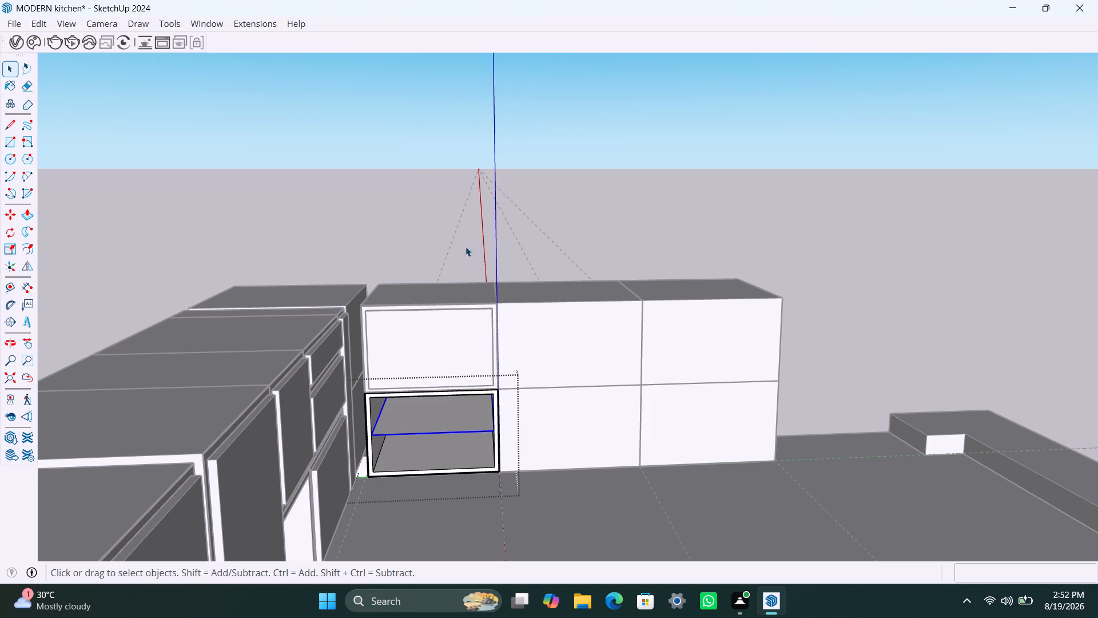
# Open the shelf group and pull its top face up 9 mm.
pyautogui.tripleClick(444, 415)
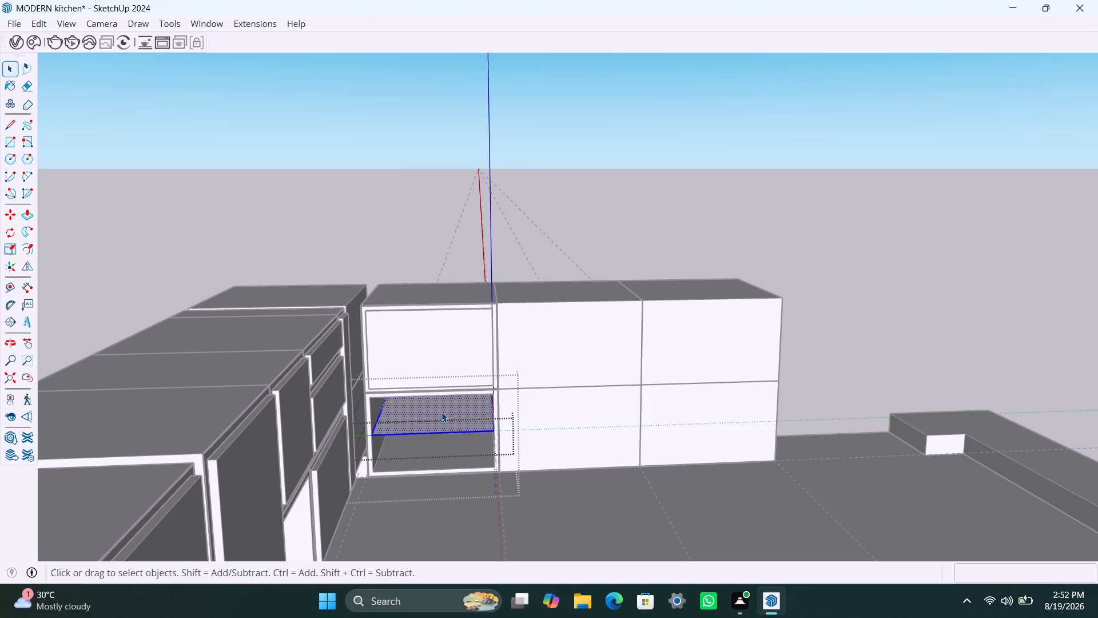
pyautogui.press('p')
pyautogui.click(441, 412)
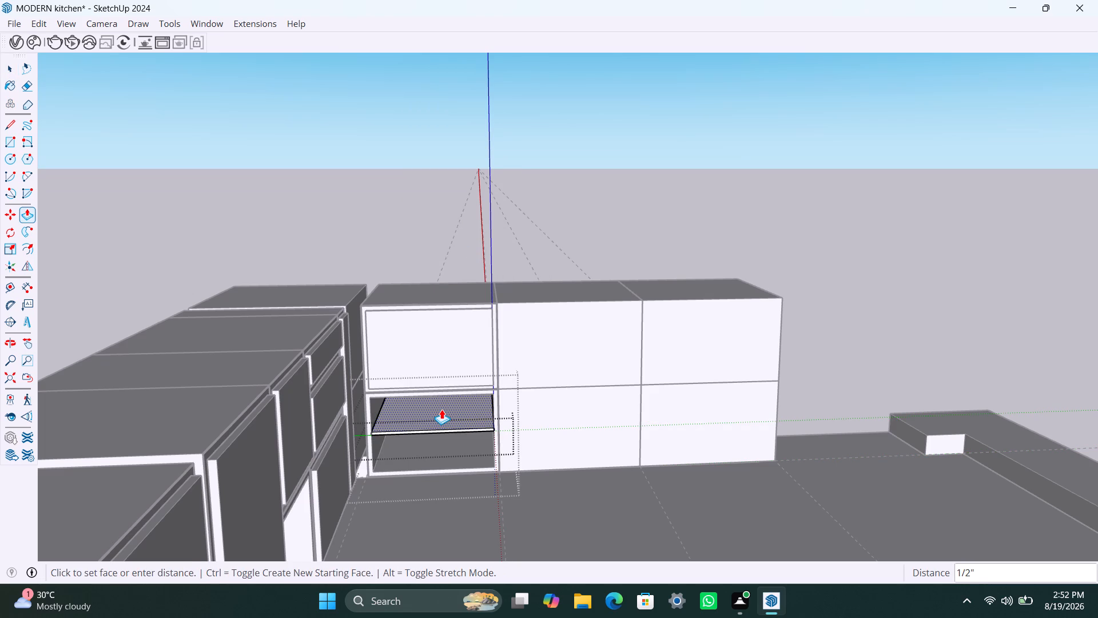
pyautogui.write('9mm')
pyautogui.press('Return')
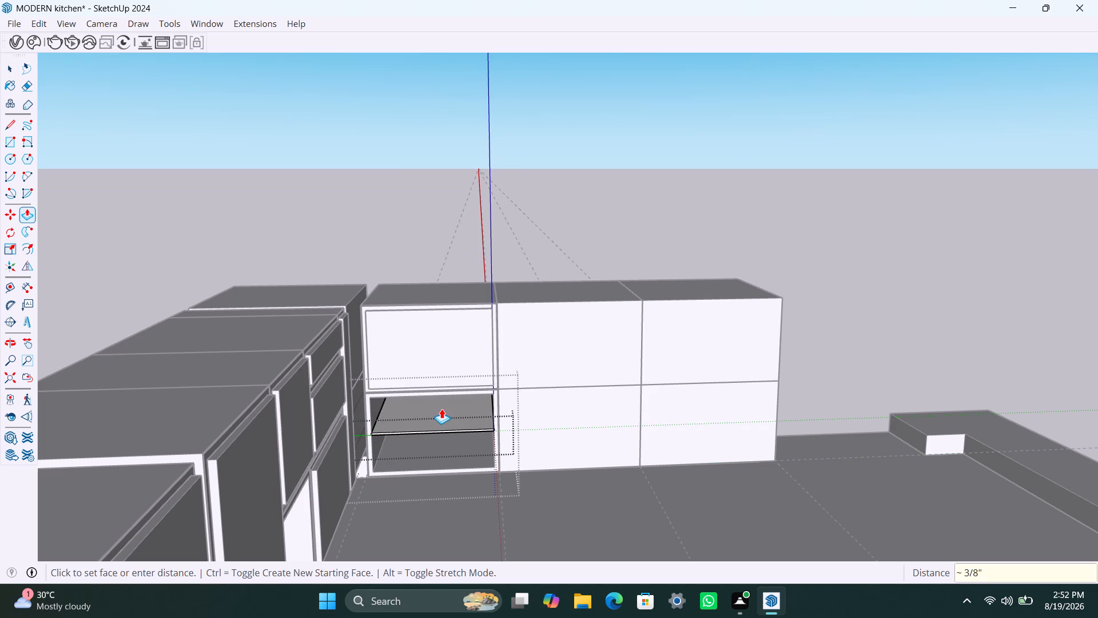
pyautogui.press('space')
# Pull the shelf's underside down another 9 mm.
pyautogui.scroll(3, 451, 442)
pyautogui.moveTo(456, 444); pyautogui.dragTo(444, 330, button='middle')
pyautogui.scroll(2, 435, 399)
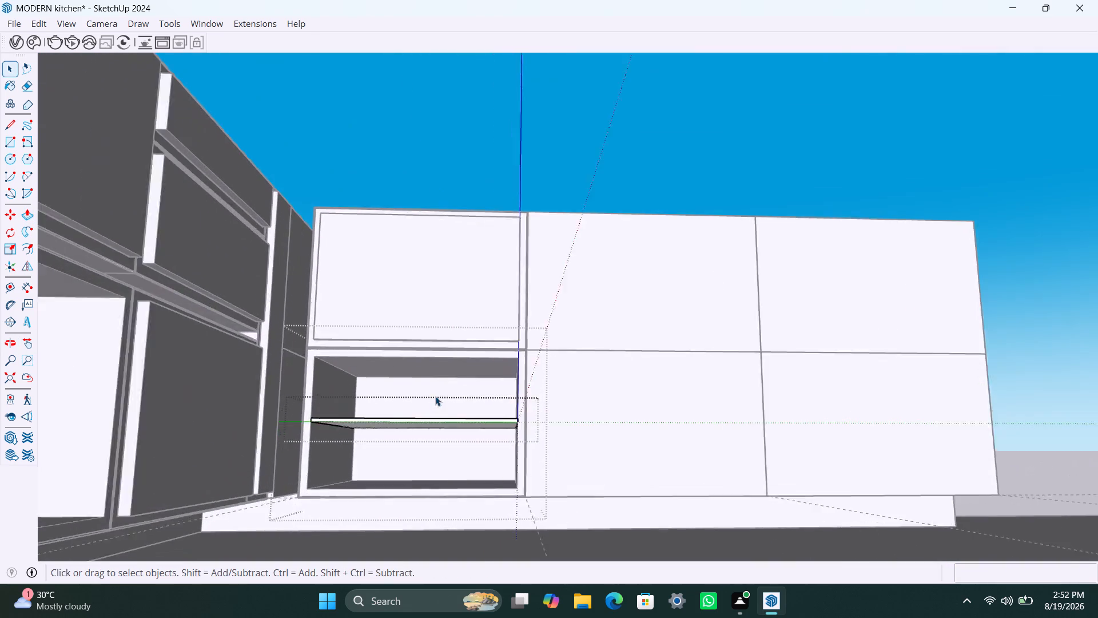
pyautogui.moveTo(436, 415); pyautogui.dragTo(441, 362, button='middle')
pyautogui.moveTo(439, 421); pyautogui.dragTo(393, 510, button='middle')
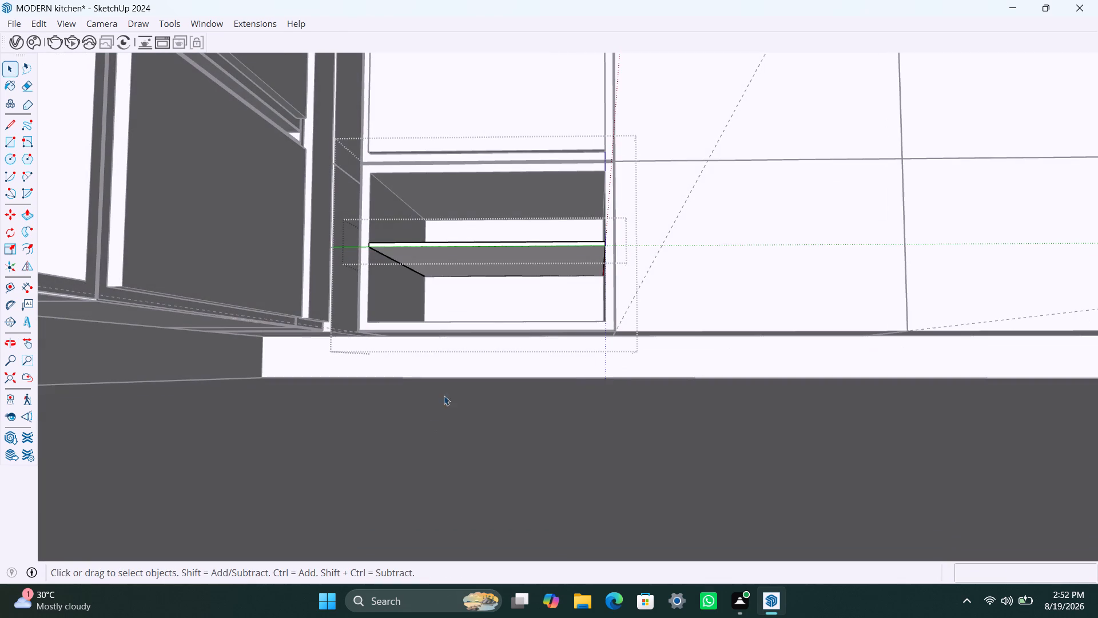
pyautogui.click(512, 259)
pyautogui.press('p')
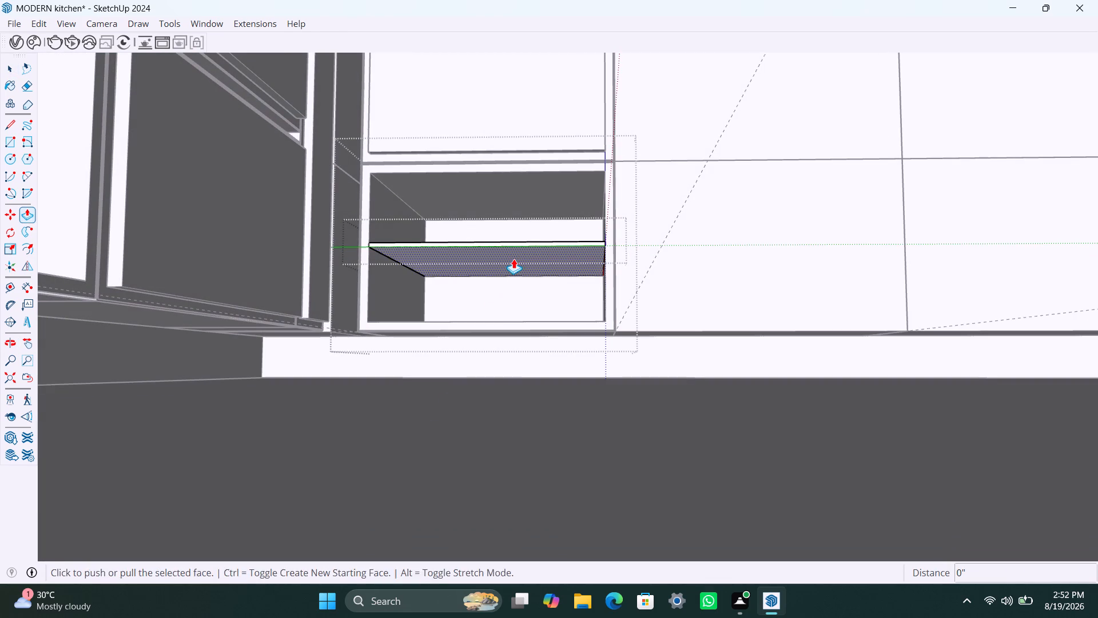
pyautogui.click(514, 259)
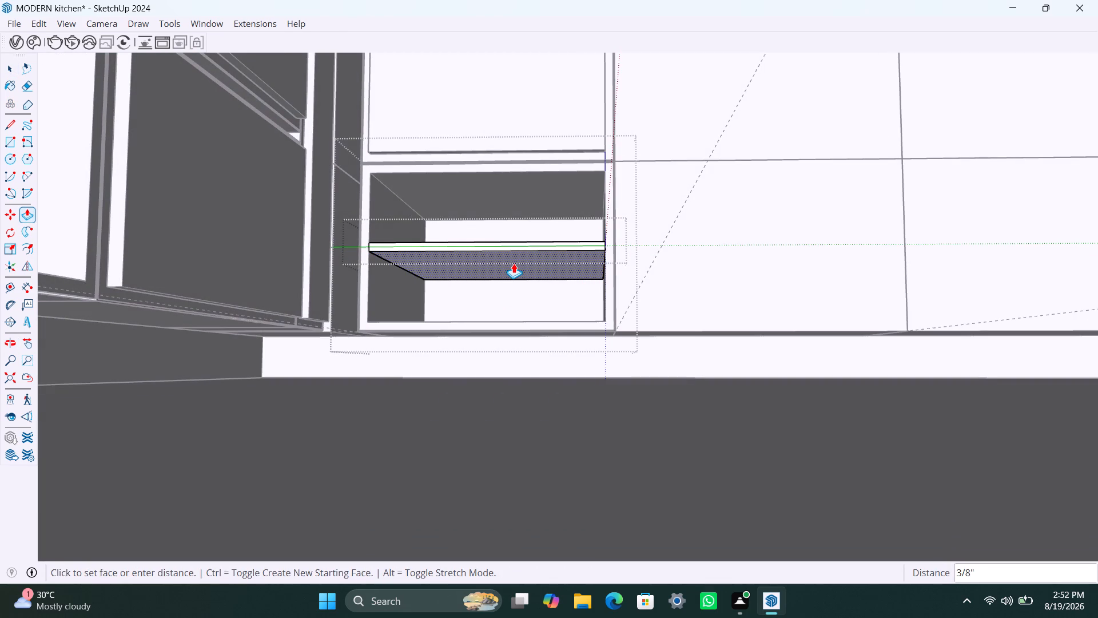
pyautogui.write('9mm')
pyautogui.press('Return')
pyautogui.press('space')
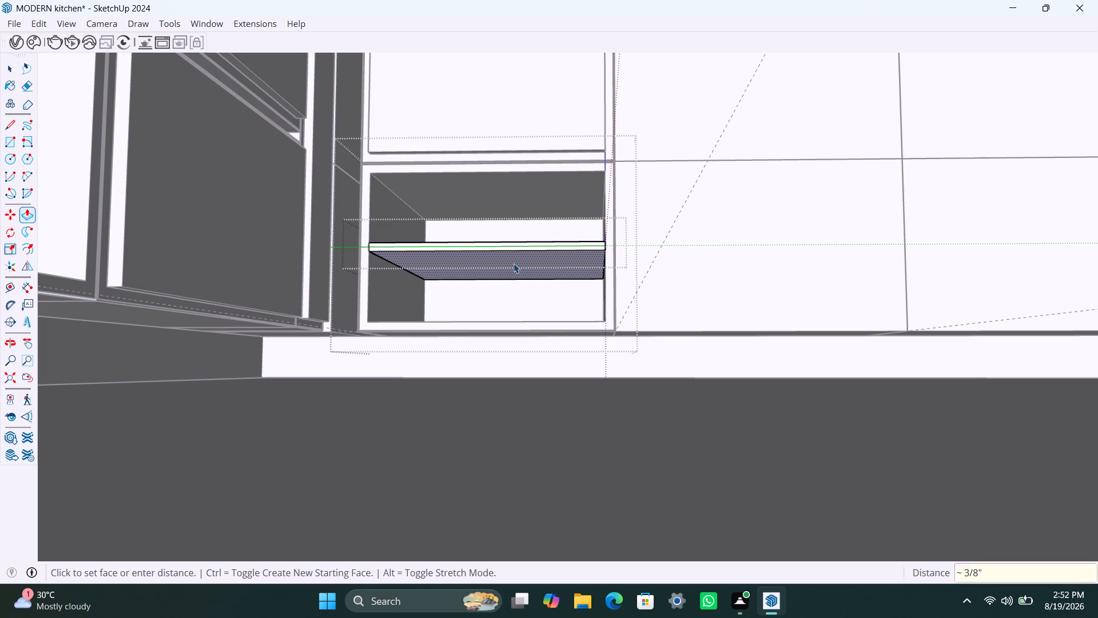
# Push the shelf's front edge face back 2 inches from the carcass front, and close the shelf group.
pyautogui.scroll(5, 491, 255)
pyautogui.click(498, 245)
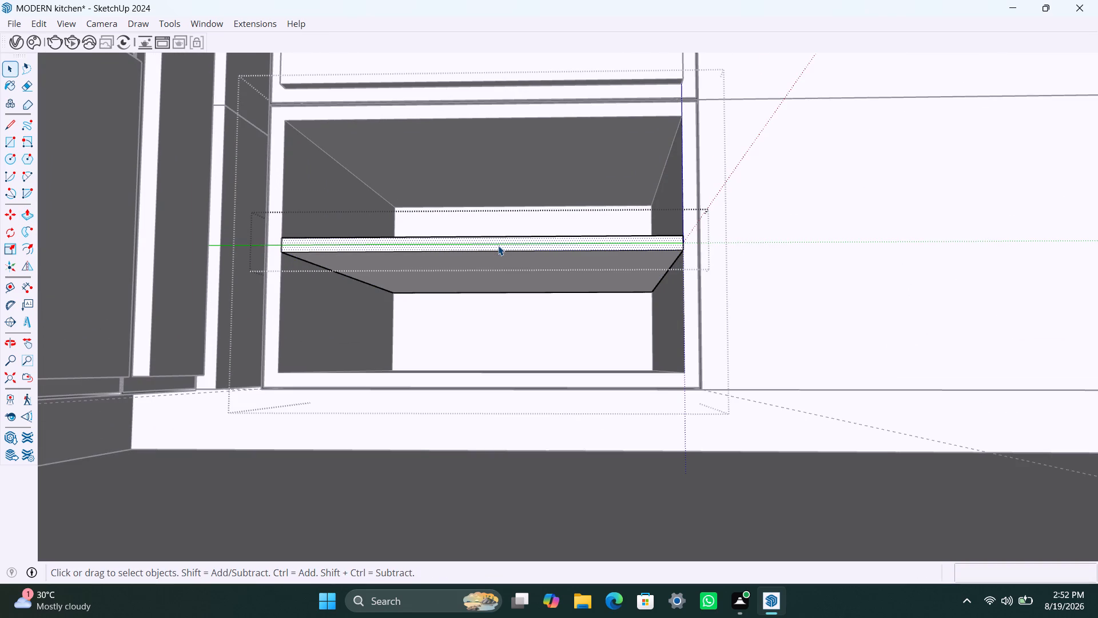
pyautogui.press('p')
pyautogui.click(498, 245)
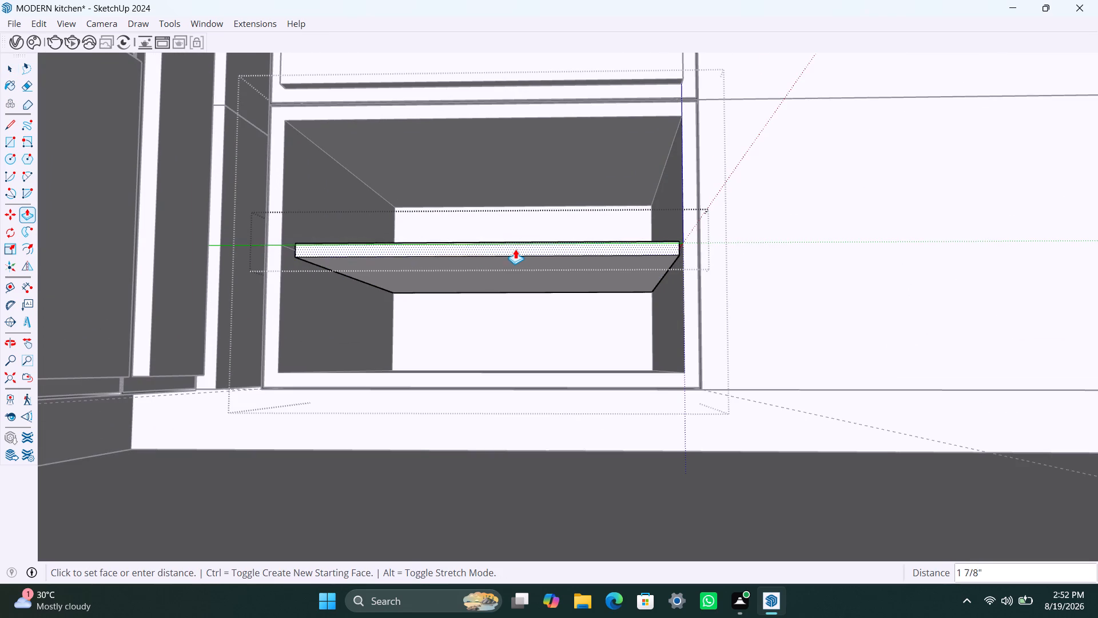
pyautogui.write('2"')
pyautogui.press('Return')
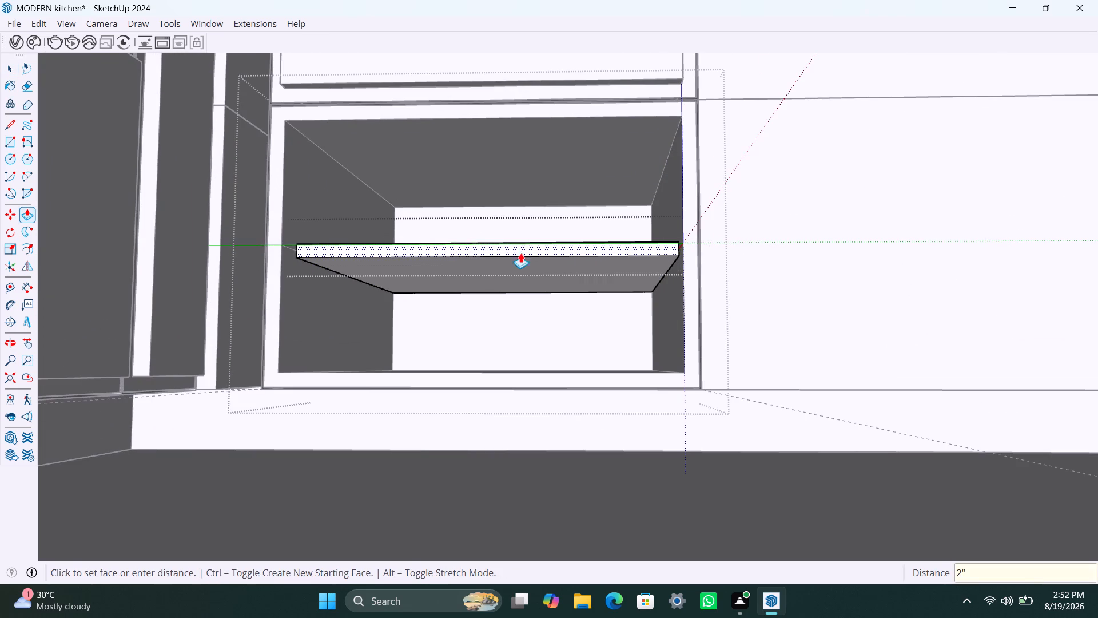
pyautogui.press('space')
pyautogui.click(827, 319)
# Delete the two leftover edge lines on the lower box's inner side walls in front of the shelf, and close the box.
pyautogui.scroll(-3, 541, 300)
pyautogui.scroll(1, 511, 310)
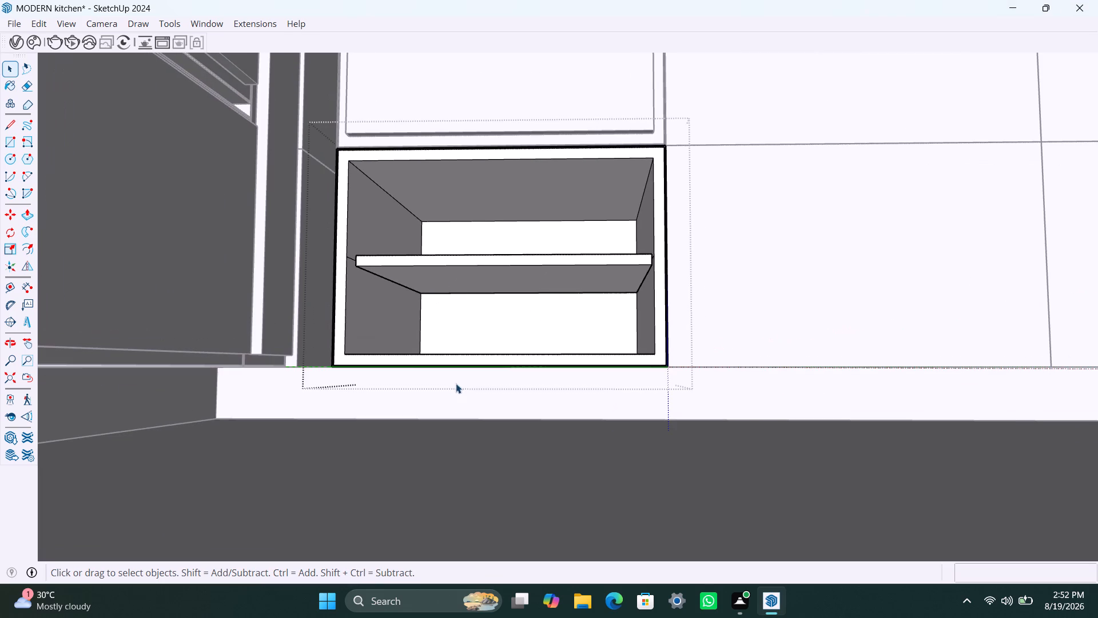
pyautogui.moveTo(531, 290); pyautogui.dragTo(626, 356, button='middle')
pyautogui.moveTo(686, 307); pyautogui.dragTo(580, 323, button='middle')
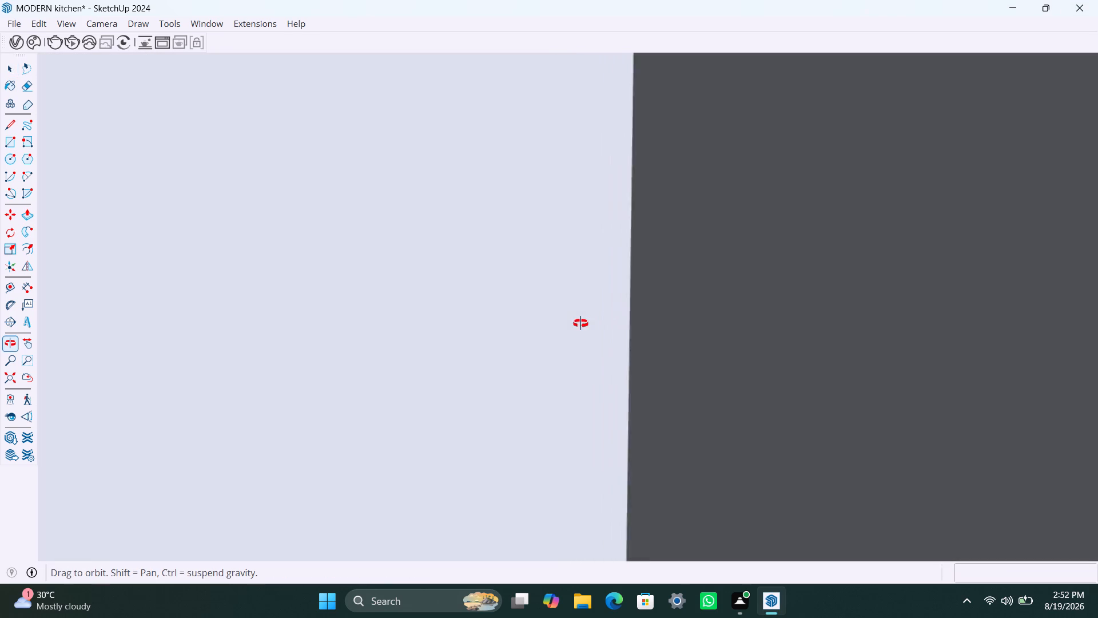
pyautogui.moveTo(580, 323); pyautogui.dragTo(579, 324, button='middle')
pyautogui.scroll(-10, 575, 344)
pyautogui.keyDown('shift'); pyautogui.moveTo(713, 331); pyautogui.dragTo(596, 379, button='middle'); pyautogui.keyUp('shift')
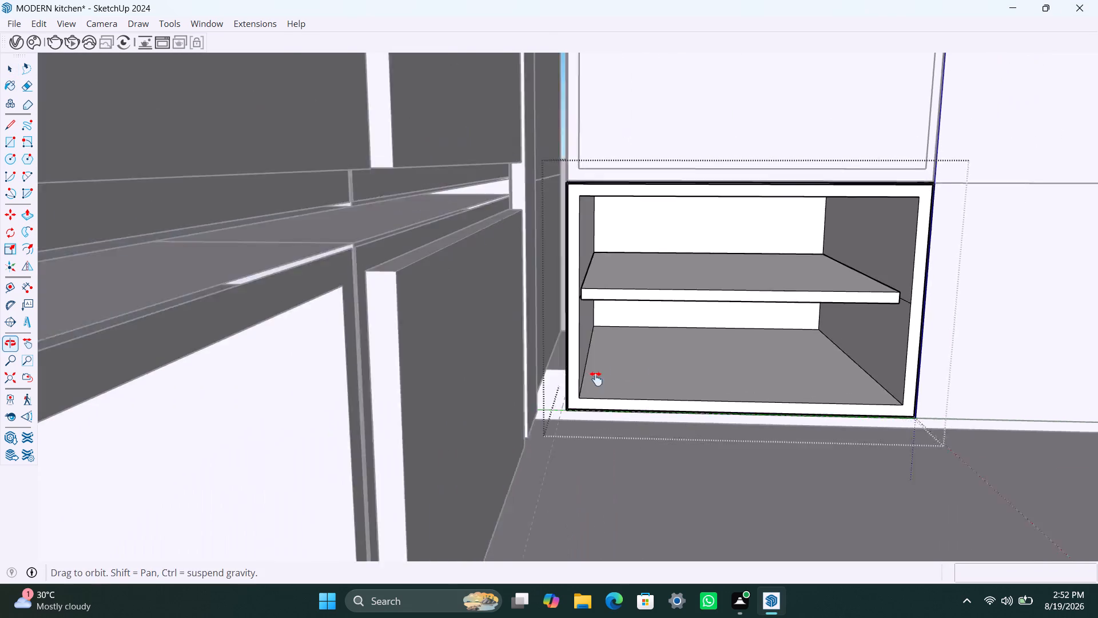
pyautogui.keyDown('shift'); pyautogui.moveTo(596, 379); pyautogui.dragTo(591, 381, button='middle'); pyautogui.keyUp('shift')
pyautogui.scroll(3, 799, 342)
pyautogui.scroll(3, 863, 324)
pyautogui.click(864, 319)
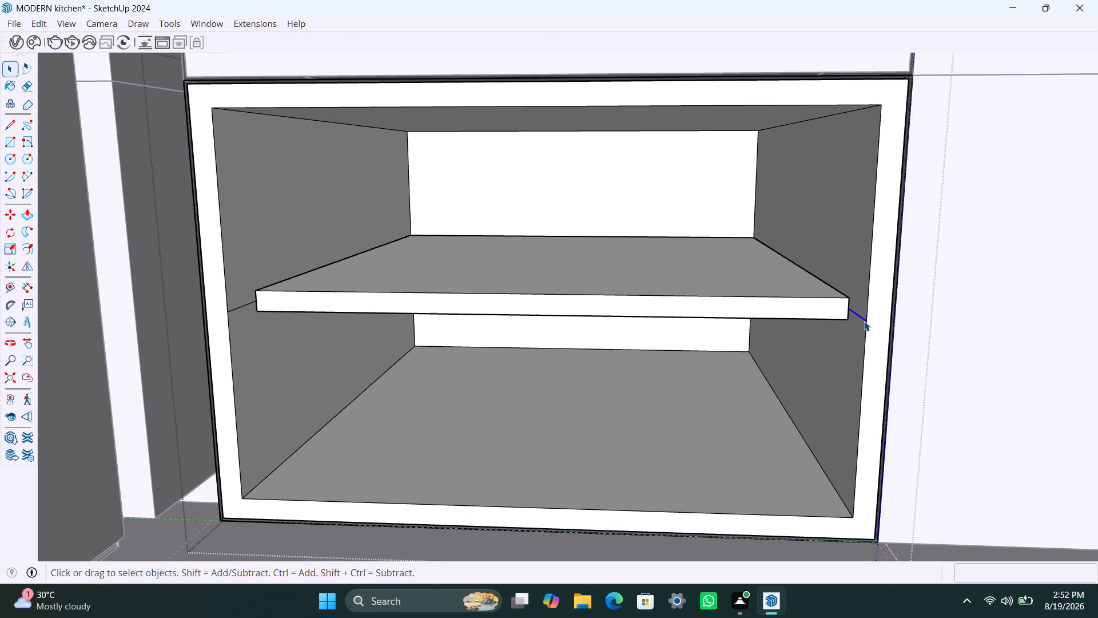
pyautogui.press('Delete')
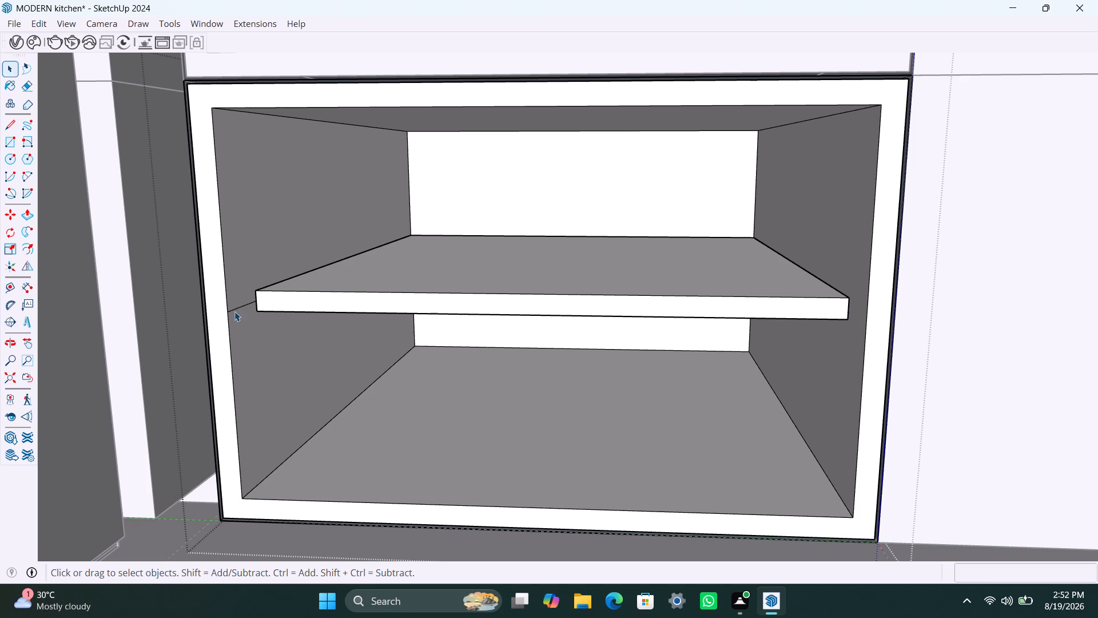
pyautogui.click(234, 311)
pyautogui.press('Delete')
pyautogui.scroll(-14, 311, 346)
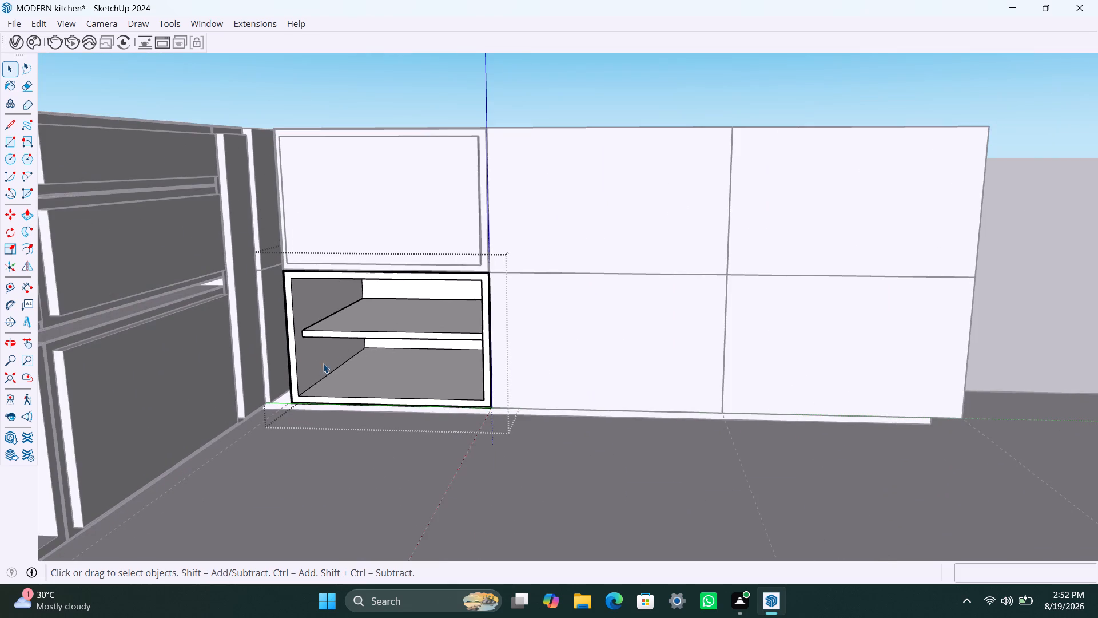
pyautogui.moveTo(324, 370); pyautogui.dragTo(393, 385, button='middle')
pyautogui.click(590, 234)
# Open the middle stack's upper box and offset its front face inward 2.5 mm, and the resulting face another 18 mm.
pyautogui.scroll(-2, 568, 270)
pyautogui.moveTo(550, 275); pyautogui.dragTo(491, 314, button='middle')
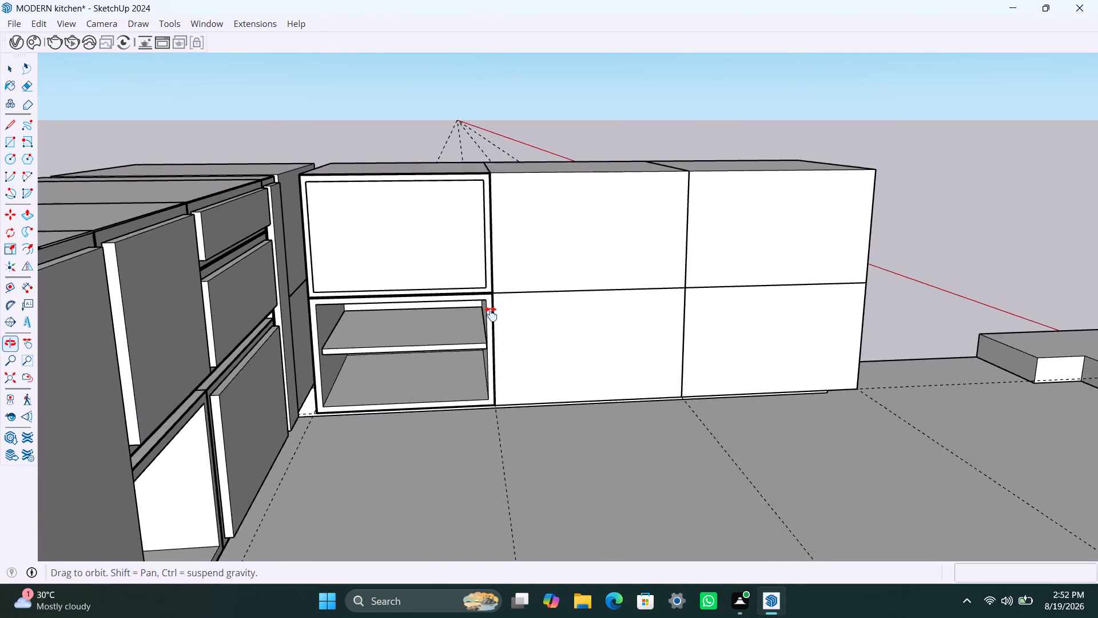
pyautogui.moveTo(491, 314); pyautogui.dragTo(458, 336, button='middle')
pyautogui.scroll(4, 526, 306)
pyautogui.tripleClick(511, 298)
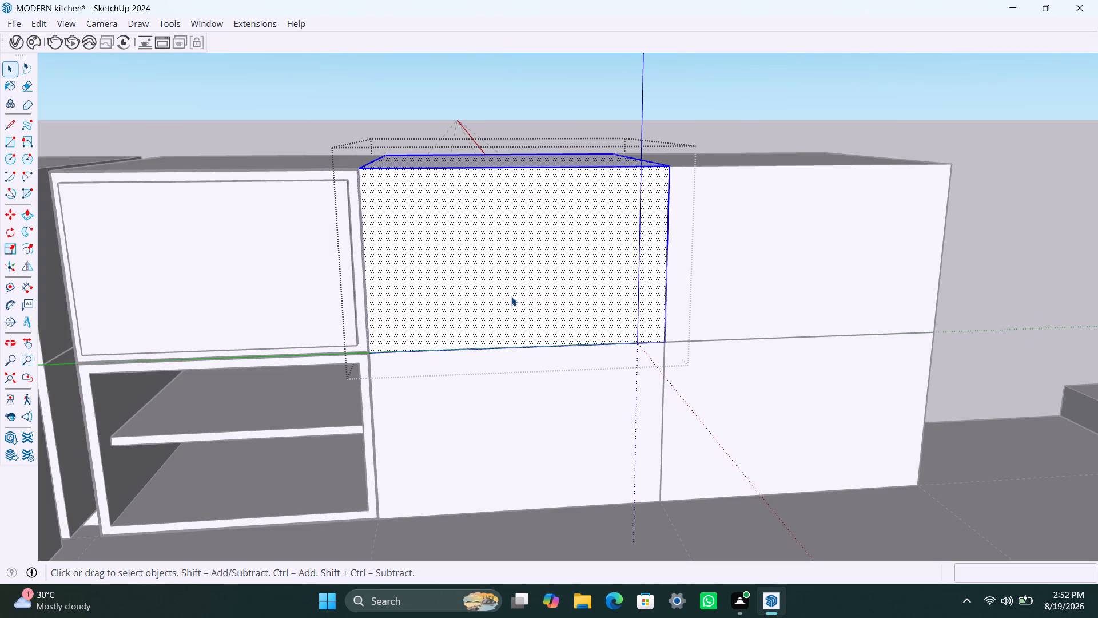
pyautogui.press('f')
pyautogui.click(441, 279)
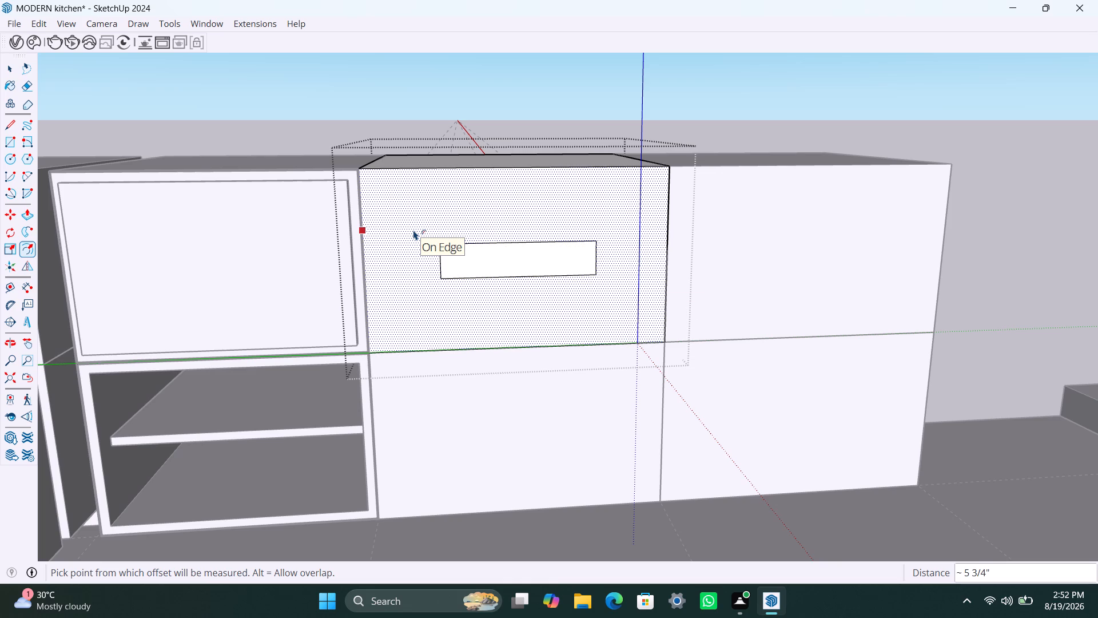
pyautogui.write('2.5mm')
pyautogui.press('Return')
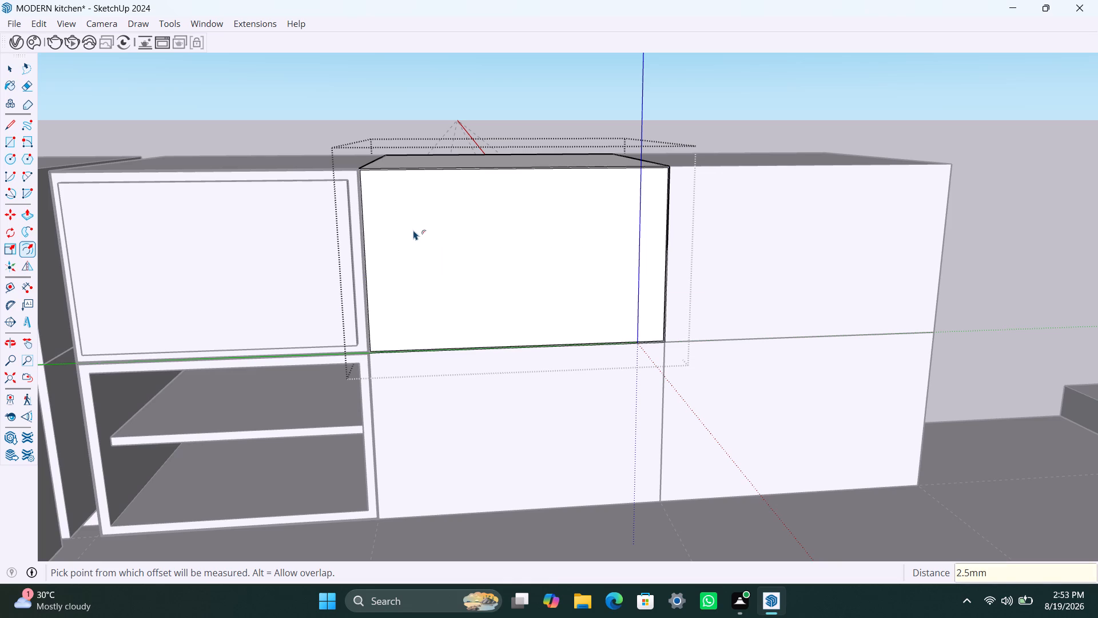
pyautogui.click(413, 230)
pyautogui.write('18mm')
pyautogui.press('Return')
pyautogui.press('space')
# Push the middle upper box's innermost front face 560 mm inward to hollow out the carcass.
pyautogui.click(413, 227)
pyautogui.press('p')
pyautogui.click(415, 248)
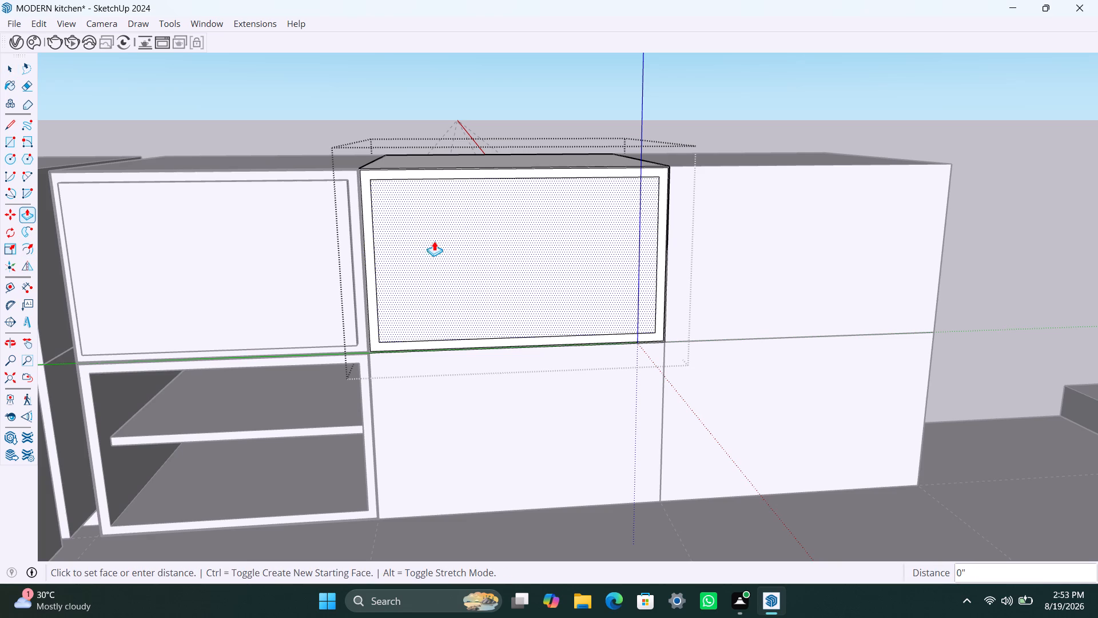
pyautogui.write('560mm')
pyautogui.press('Return')
pyautogui.press('space')
# Delete the narrow 2.5 mm border face around the front of the middle upper box.
pyautogui.scroll(11, 355, 270)
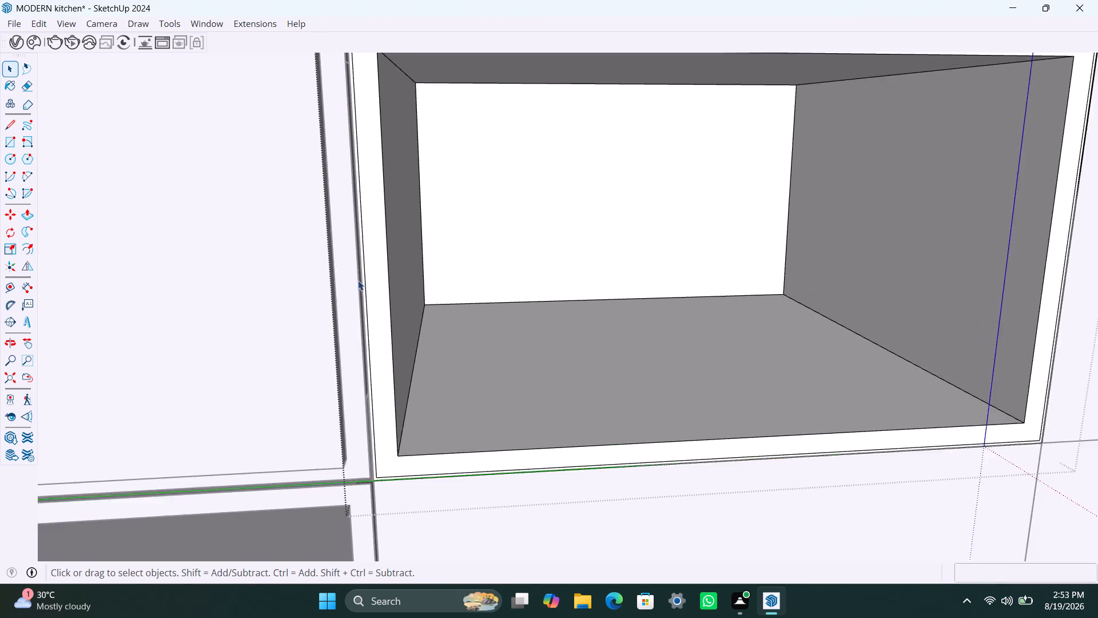
pyautogui.scroll(6, 358, 280)
pyautogui.click(361, 268)
pyautogui.click(365, 263)
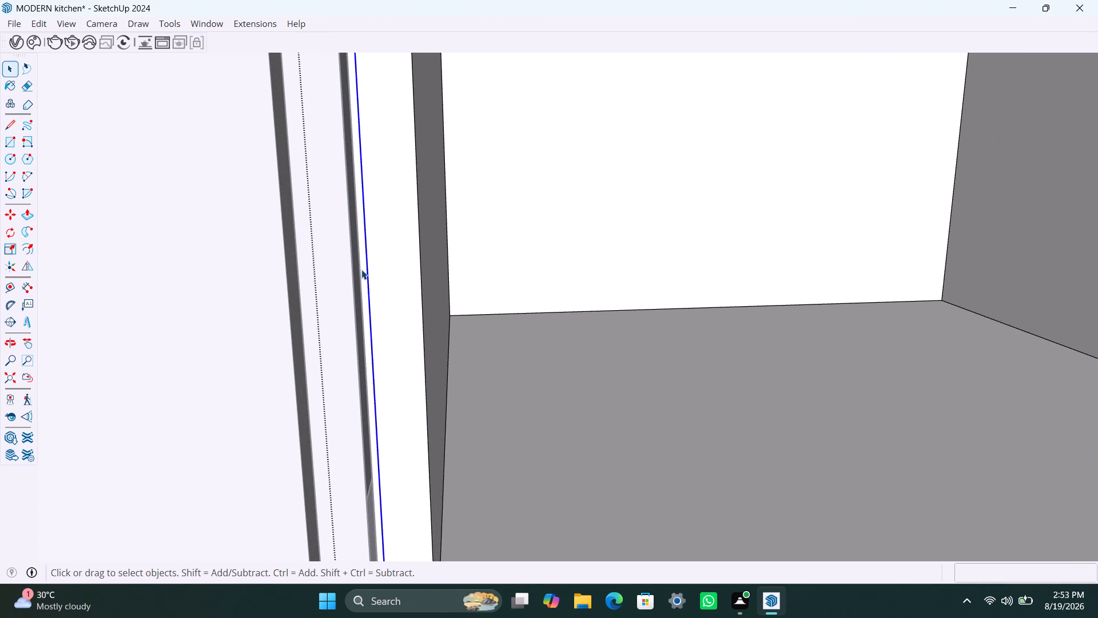
pyautogui.click(361, 270)
pyautogui.click(364, 271)
pyautogui.press('Delete')
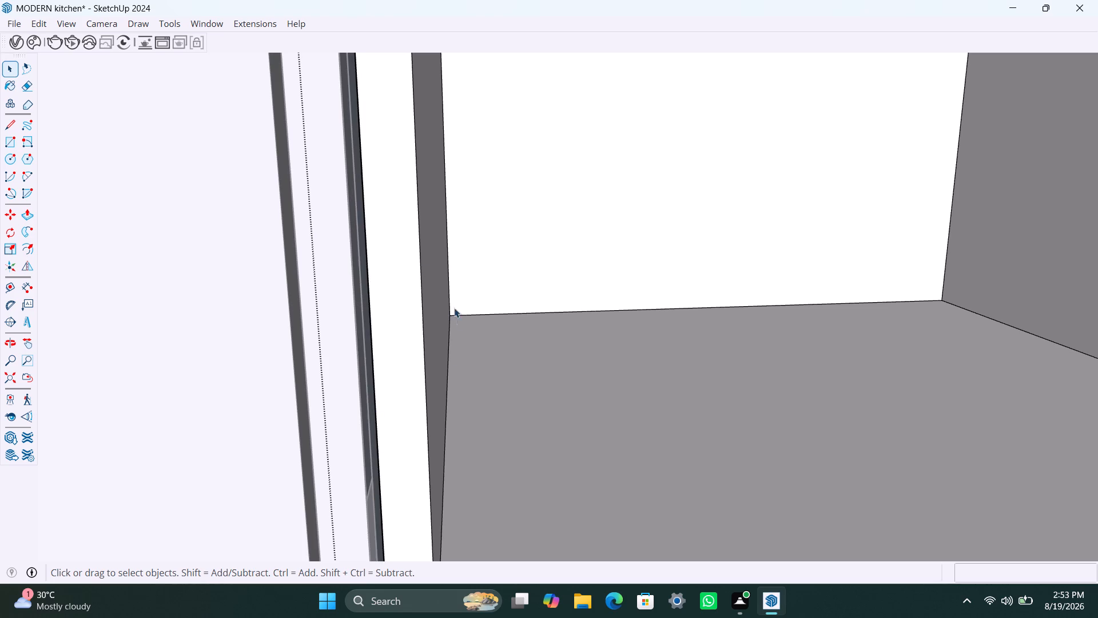
# Draw a rectangle across the middle upper box's opening and make its face and edges a group.
pyautogui.scroll(-12, 454, 343)
pyautogui.keyDown('shift'); pyautogui.moveTo(444, 337); pyautogui.dragTo(404, 343, button='middle'); pyautogui.keyUp('shift')
pyautogui.press('r')
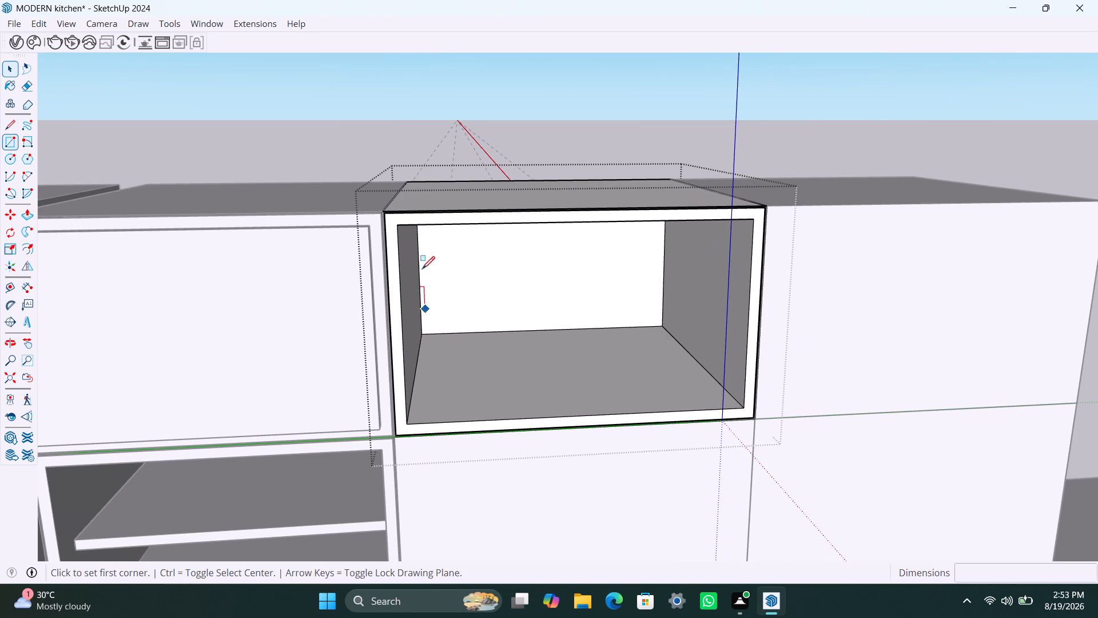
pyautogui.click(399, 228)
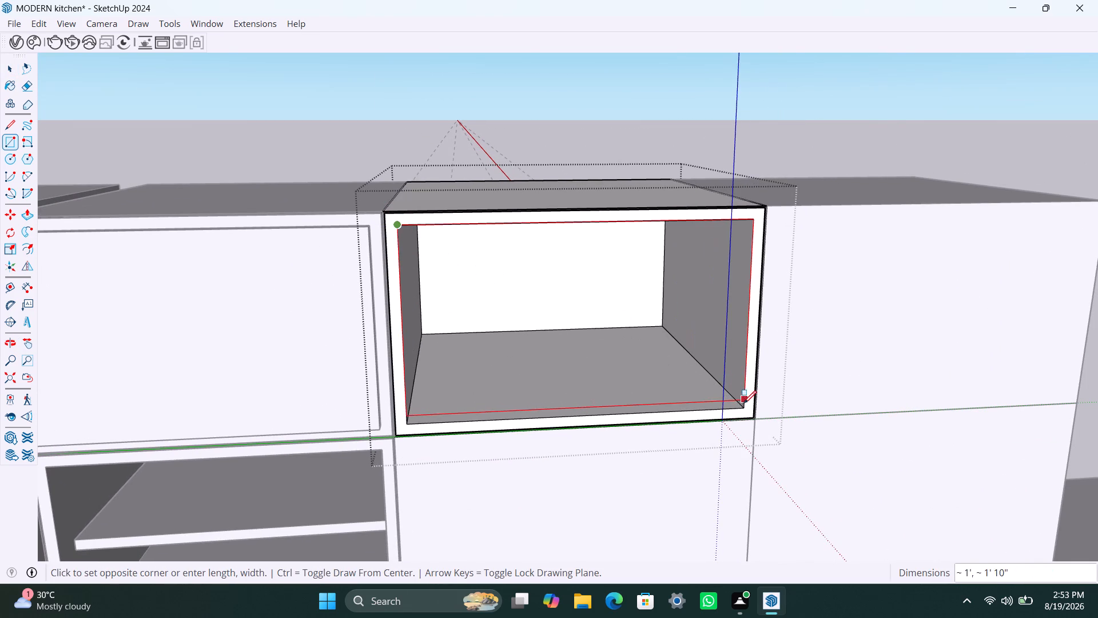
pyautogui.click(743, 406)
pyautogui.press('space')
pyautogui.doubleClick(649, 350)
pyautogui.rightClick(649, 350)
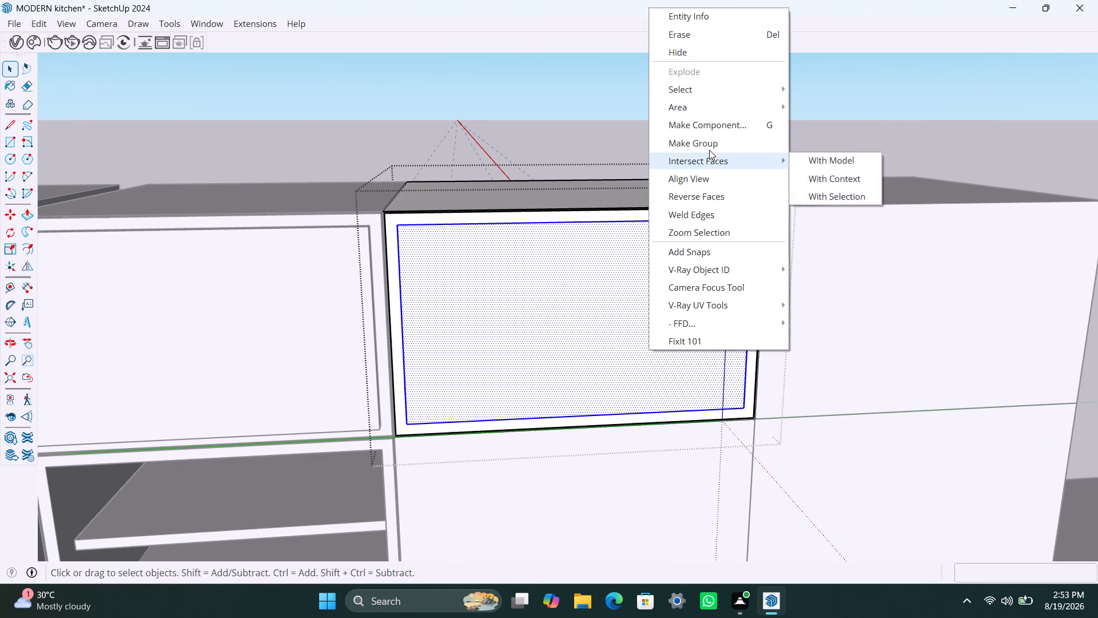
pyautogui.click(709, 148)
# Open the new panel group, extrude its face 18 mm, and close the group.
pyautogui.tripleClick(596, 358)
pyautogui.press('p')
pyautogui.click(594, 355)
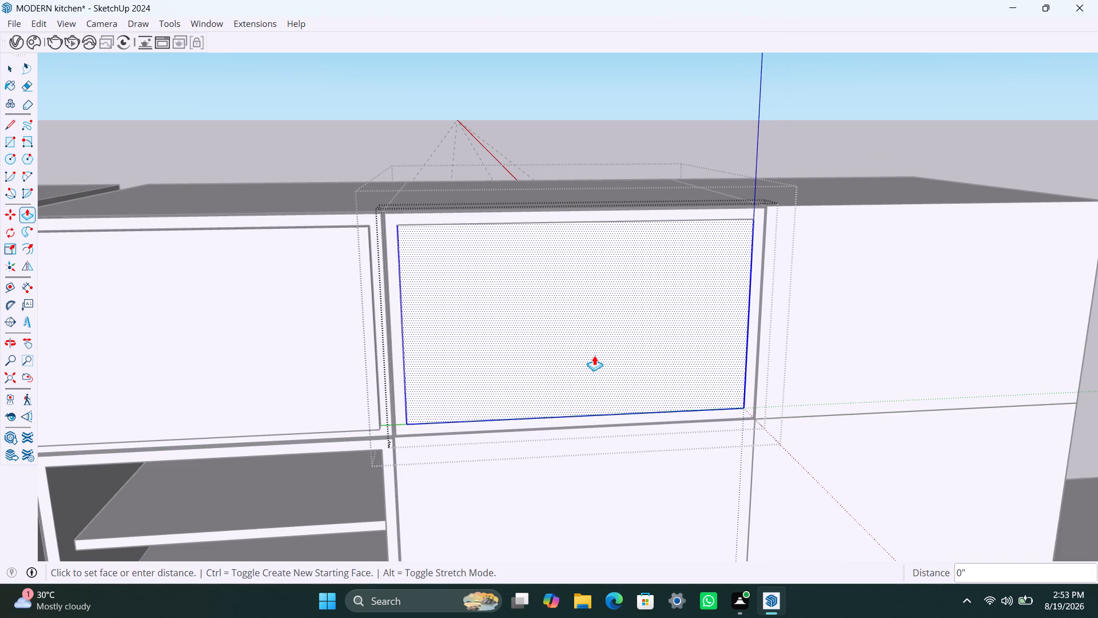
pyautogui.write('18mm')
pyautogui.press('Return')
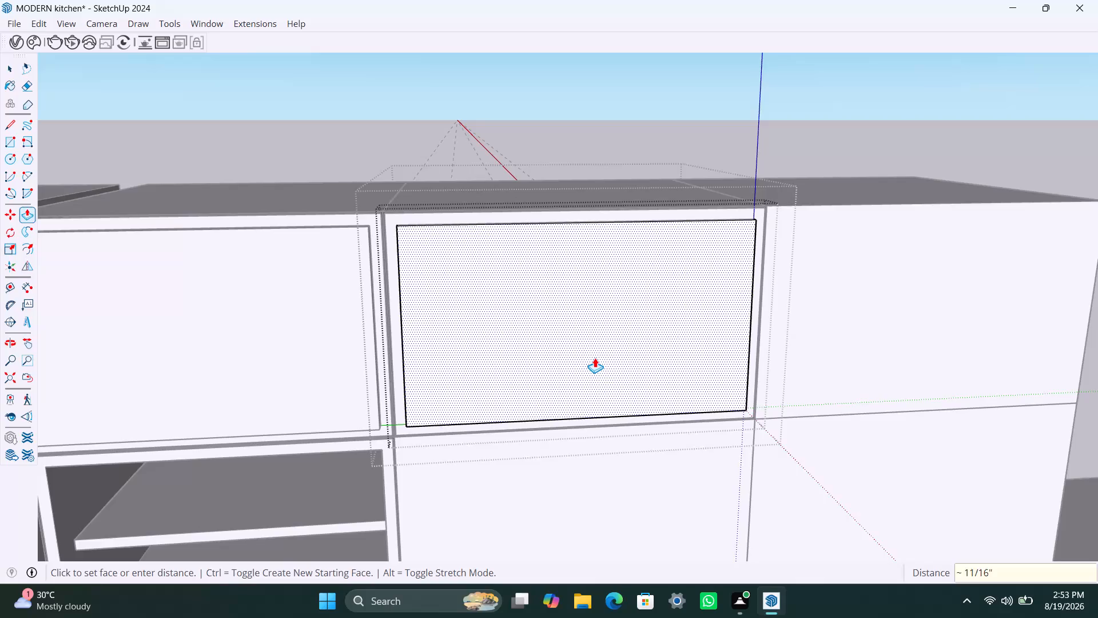
pyautogui.press('space')
pyautogui.click(581, 485)
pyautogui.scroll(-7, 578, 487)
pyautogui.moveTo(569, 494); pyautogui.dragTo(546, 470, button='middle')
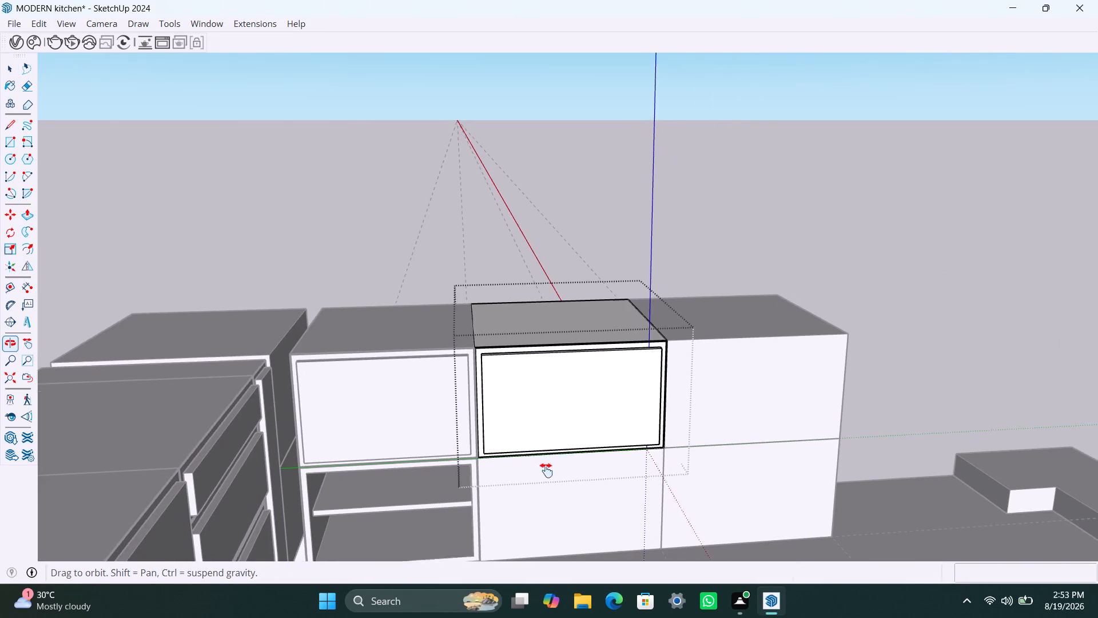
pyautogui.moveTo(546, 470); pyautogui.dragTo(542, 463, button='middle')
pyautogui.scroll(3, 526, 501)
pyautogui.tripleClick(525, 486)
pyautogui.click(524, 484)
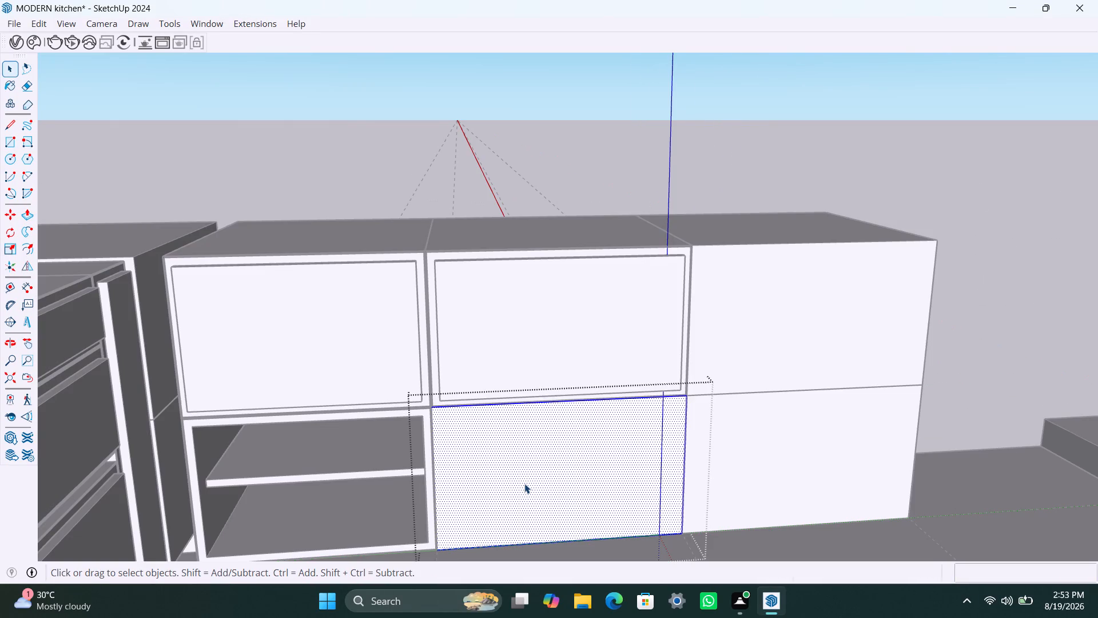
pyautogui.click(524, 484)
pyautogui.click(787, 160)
# Delete the solid lower and upper boxes of the end stack beyond the middle stack.
pyautogui.scroll(-2, 715, 449)
pyautogui.moveTo(665, 439); pyautogui.dragTo(602, 439, button='middle')
pyautogui.click(711, 447)
pyautogui.press('Delete')
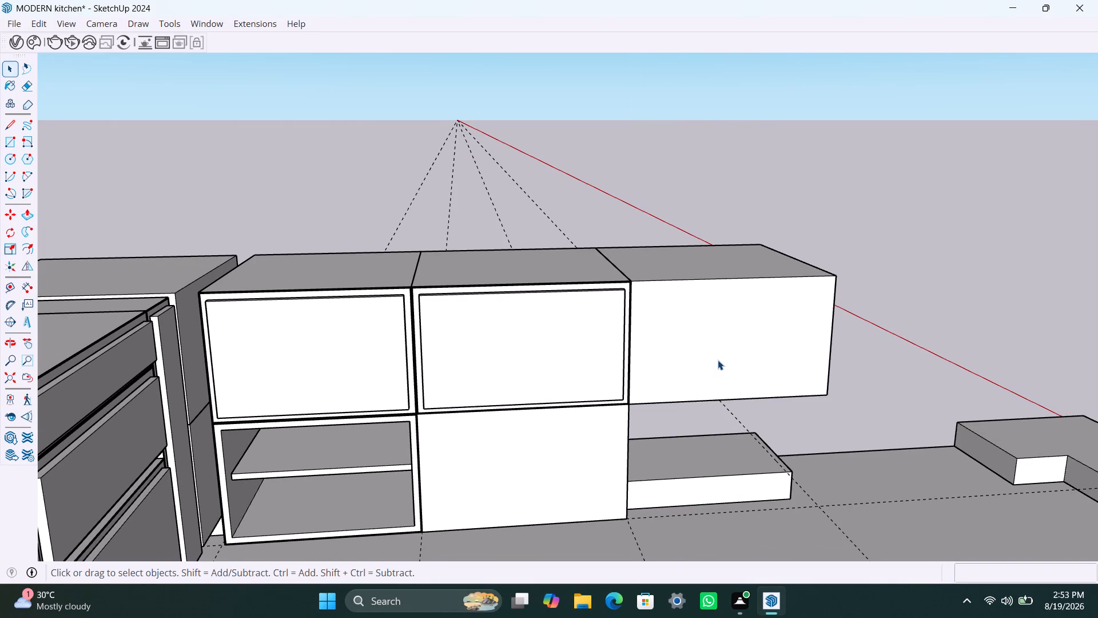
pyautogui.click(718, 360)
pyautogui.press('Delete')
# Open the middle stack's lower box and offset its front face inward 2.5 mm, and the resulting face another 18 mm.
pyautogui.tripleClick(529, 443)
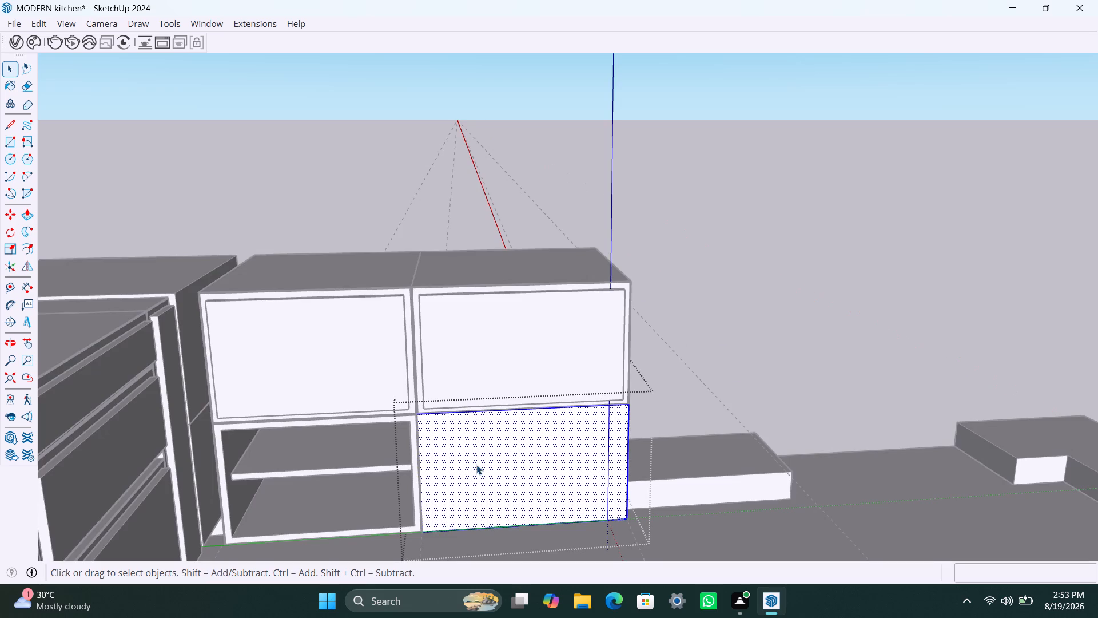
pyautogui.press('f')
pyautogui.click(449, 467)
pyautogui.write('2.5mm')
pyautogui.press('Return')
pyautogui.click(454, 461)
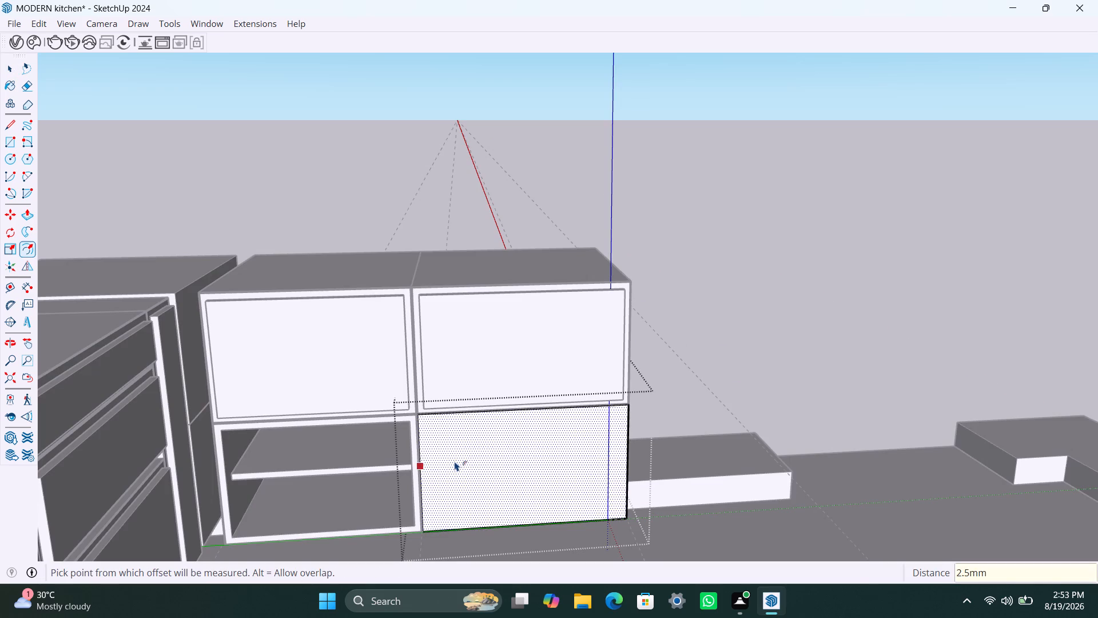
pyautogui.write('18mm')
pyautogui.press('Return')
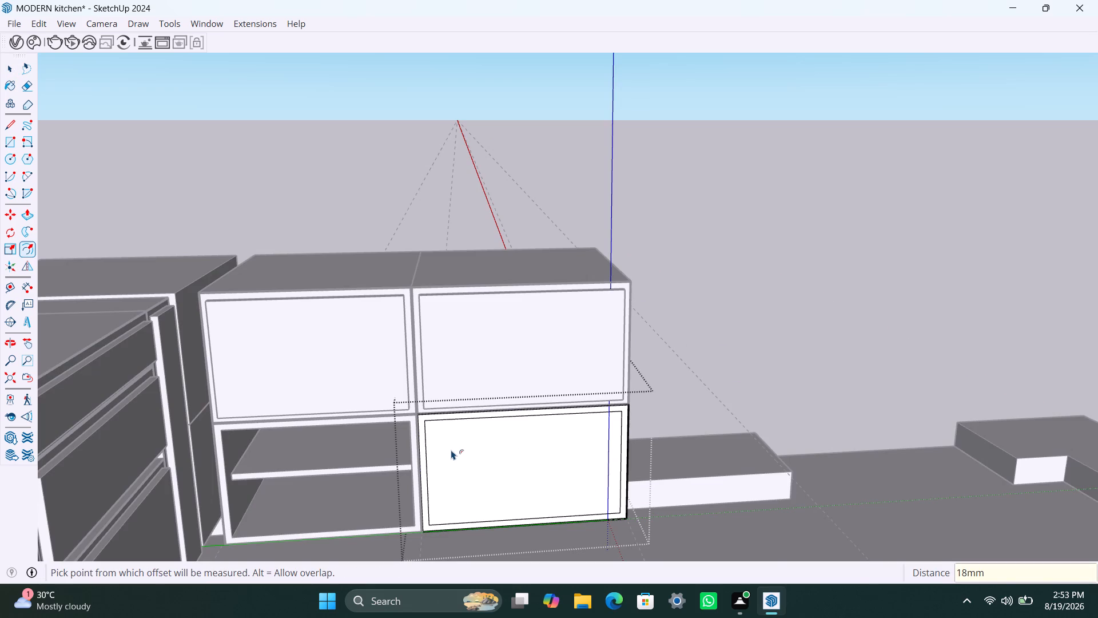
# Delete the narrow 2.5 mm border face around the front of the middle lower box.
pyautogui.press('space')
pyautogui.scroll(19, 432, 450)
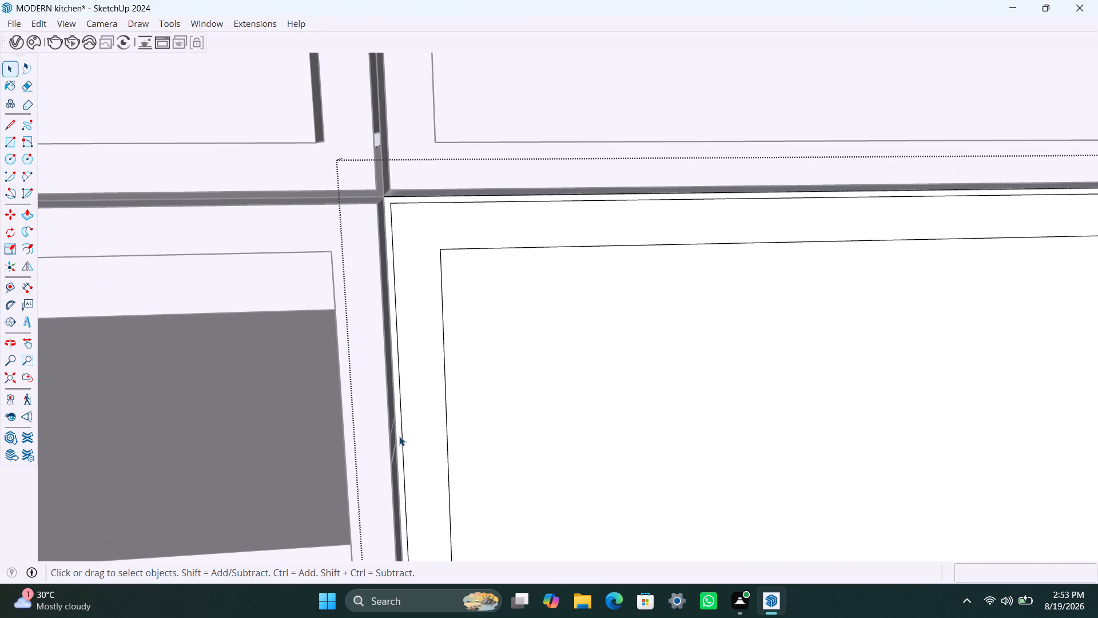
pyautogui.click(399, 436)
pyautogui.press('Delete')
# Push the middle lower box's inner front face 560 mm inward to hollow out the carcass, and close the box.
pyautogui.scroll(-9, 499, 482)
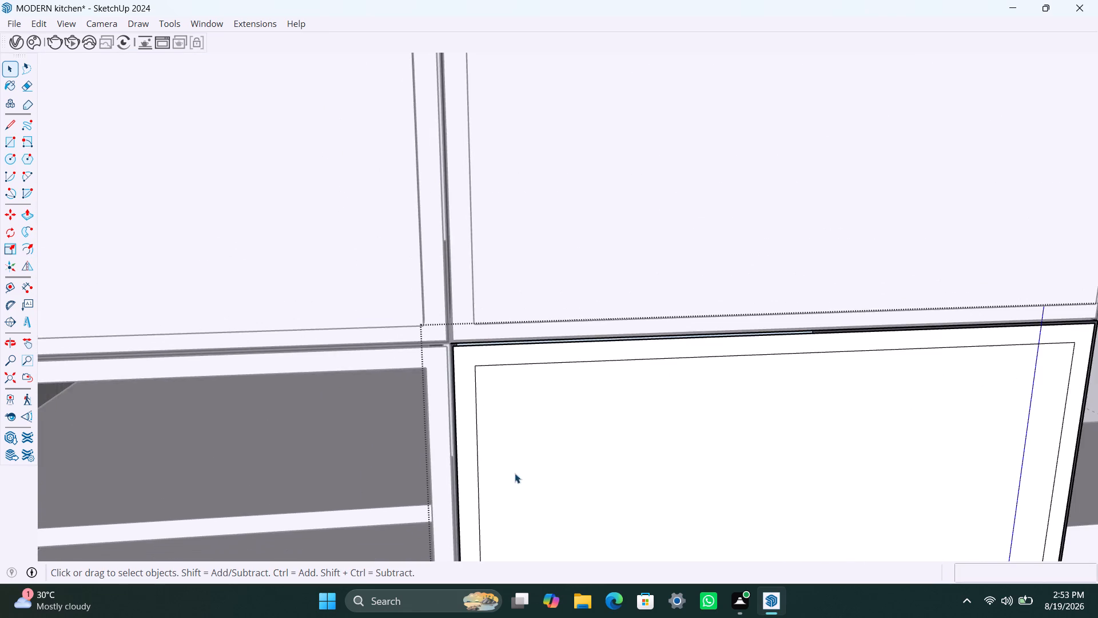
pyautogui.keyDown('shift'); pyautogui.moveTo(515, 473); pyautogui.dragTo(472, 455, button='middle'); pyautogui.keyUp('shift')
pyautogui.click(578, 475)
pyautogui.press('p')
pyautogui.click(921, 433)
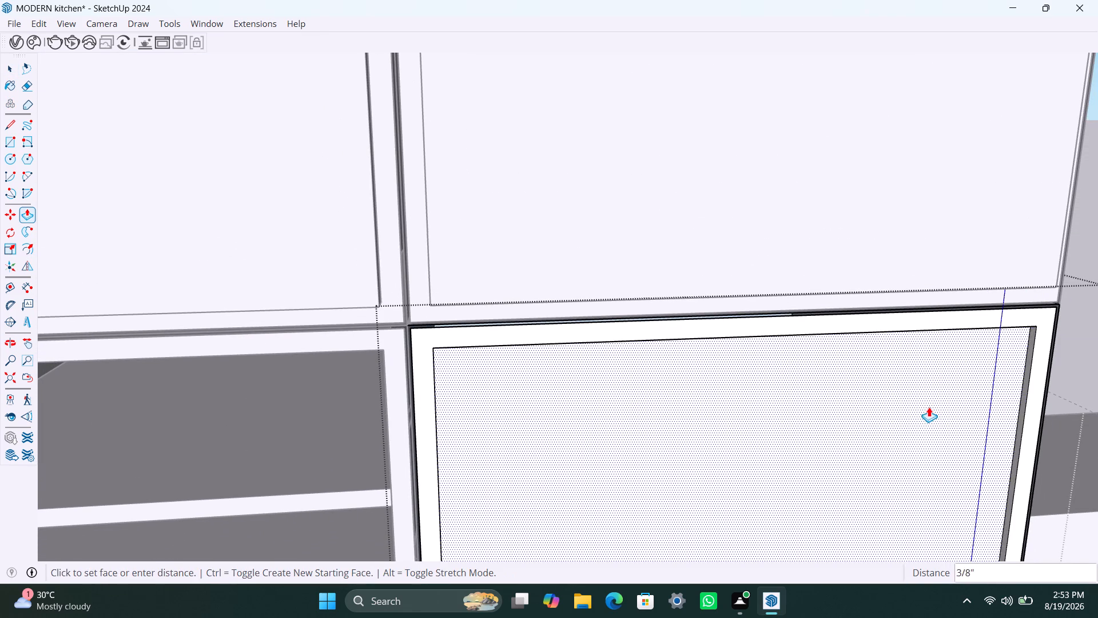
pyautogui.write('560mm')
pyautogui.press('Return')
pyautogui.press('space')
pyautogui.scroll(-8, 816, 423)
pyautogui.keyDown('shift'); pyautogui.moveTo(786, 440); pyautogui.dragTo(750, 436, button='middle'); pyautogui.keyUp('shift')
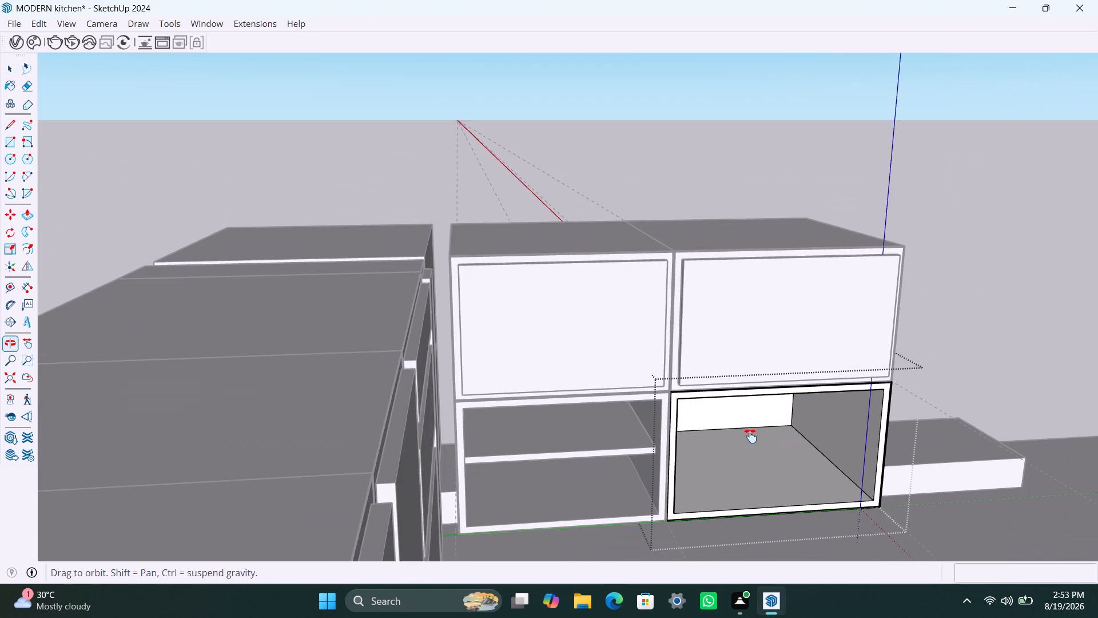
pyautogui.keyDown('shift'); pyautogui.moveTo(750, 436); pyautogui.dragTo(722, 430, button='middle'); pyautogui.keyUp('shift')
pyautogui.click(863, 332)
pyautogui.scroll(-2, 765, 409)
pyautogui.keyDown('shift'); pyautogui.moveTo(756, 410); pyautogui.dragTo(700, 413, button='middle'); pyautogui.keyUp('shift')
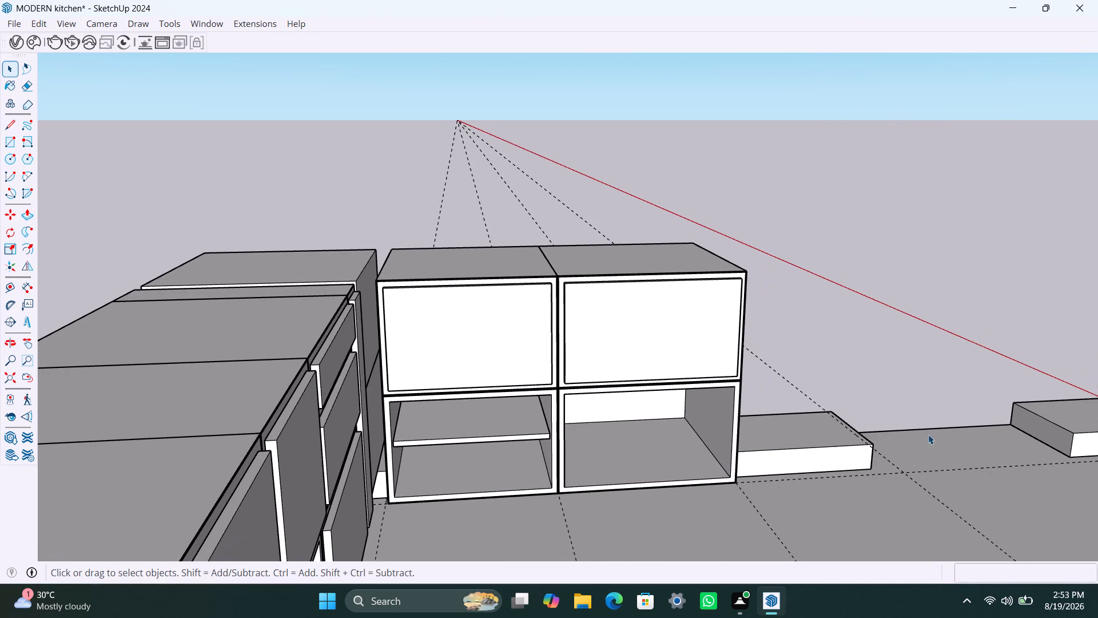
# Copy the hollowed middle lower box about 1' 11 5/8" along the run, snapping it against the original's outer bottom corner.
pyautogui.click(582, 447)
pyautogui.scroll(-2, 581, 464)
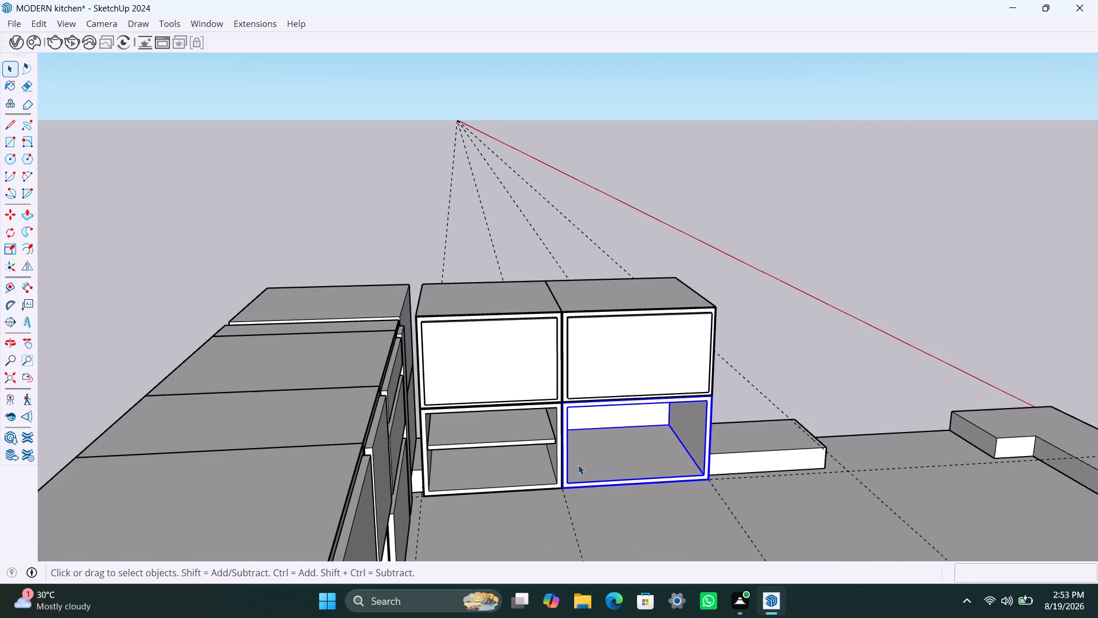
pyautogui.moveTo(575, 465); pyautogui.dragTo(504, 458, button='middle')
pyautogui.press('m')
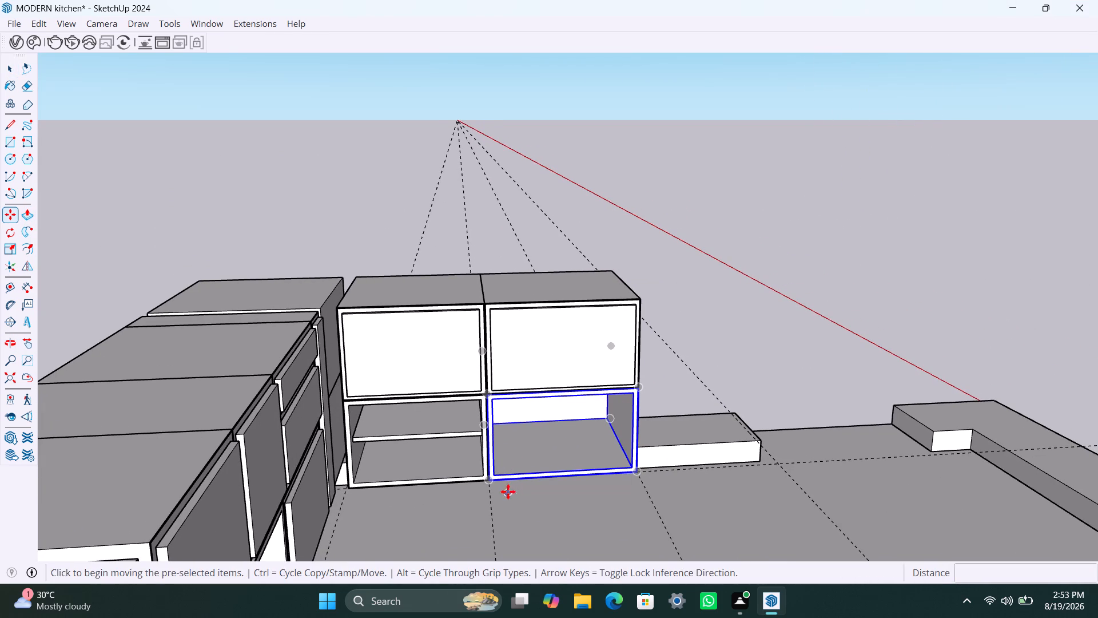
pyautogui.click(491, 479)
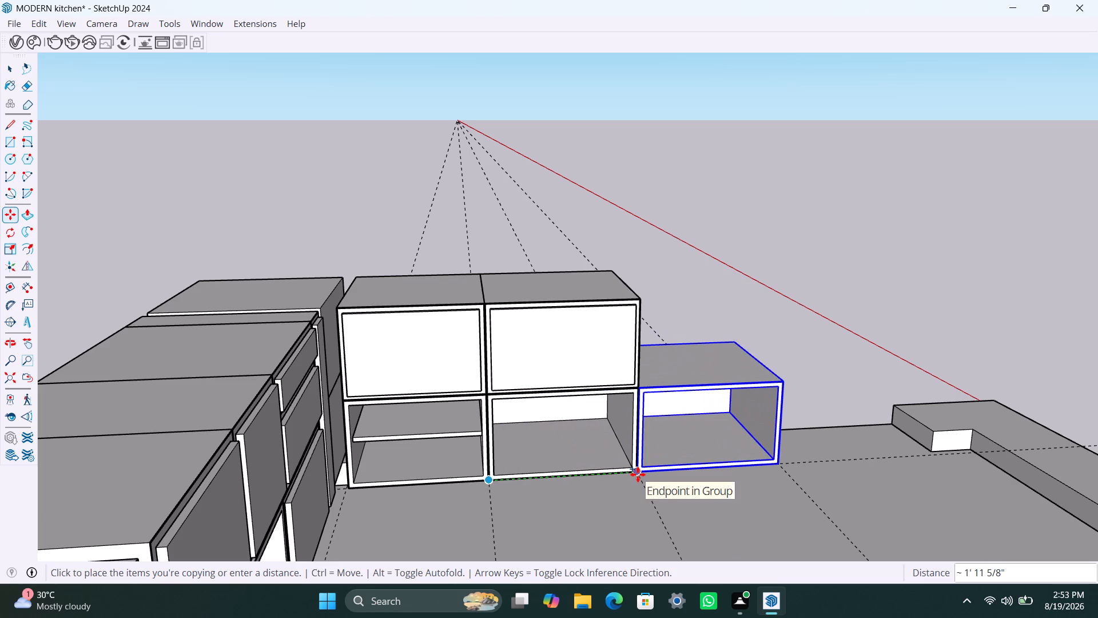
pyautogui.click(637, 476)
pyautogui.press('space')
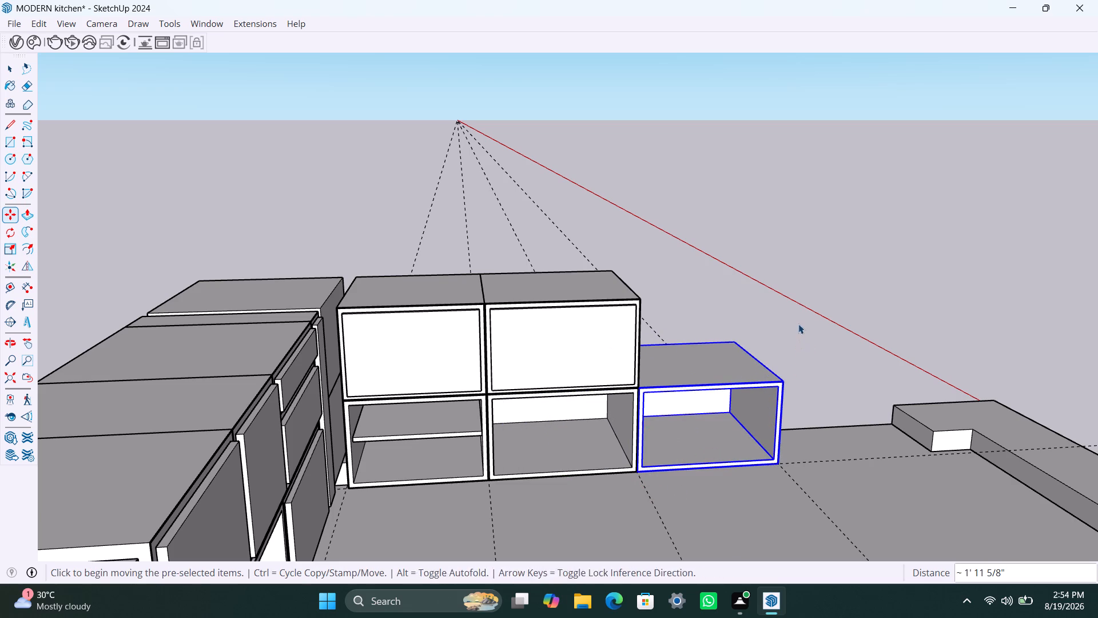
pyautogui.click(798, 321)
# Copy the middle upper box with its front panel alongside, on top of the copied lower box.
pyautogui.scroll(-2, 766, 411)
pyautogui.click(547, 343)
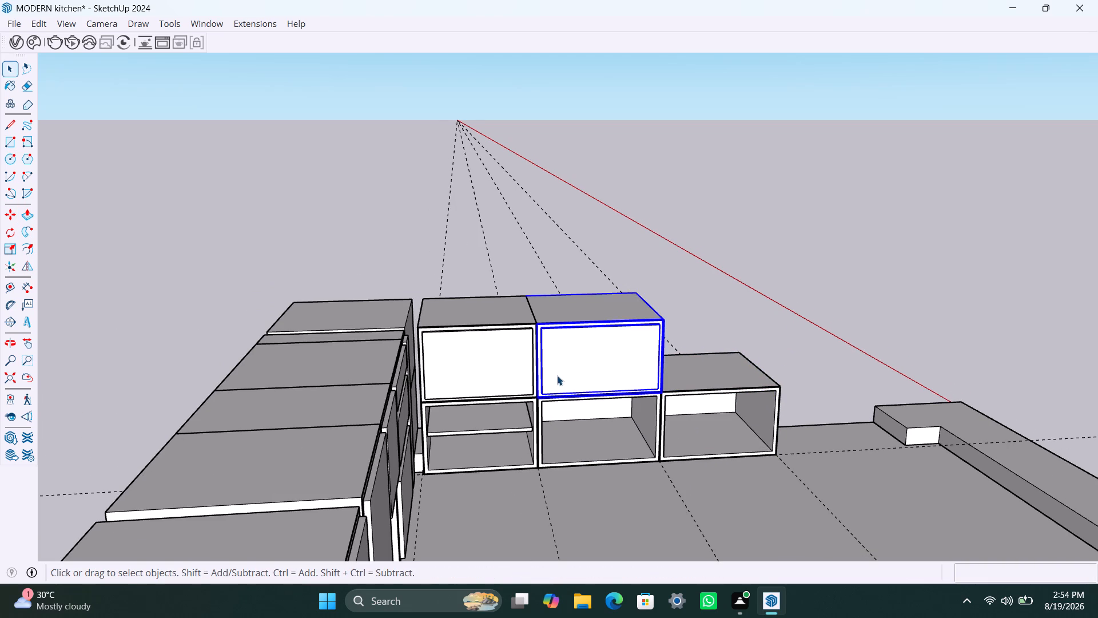
pyautogui.press('m')
pyautogui.click(541, 397)
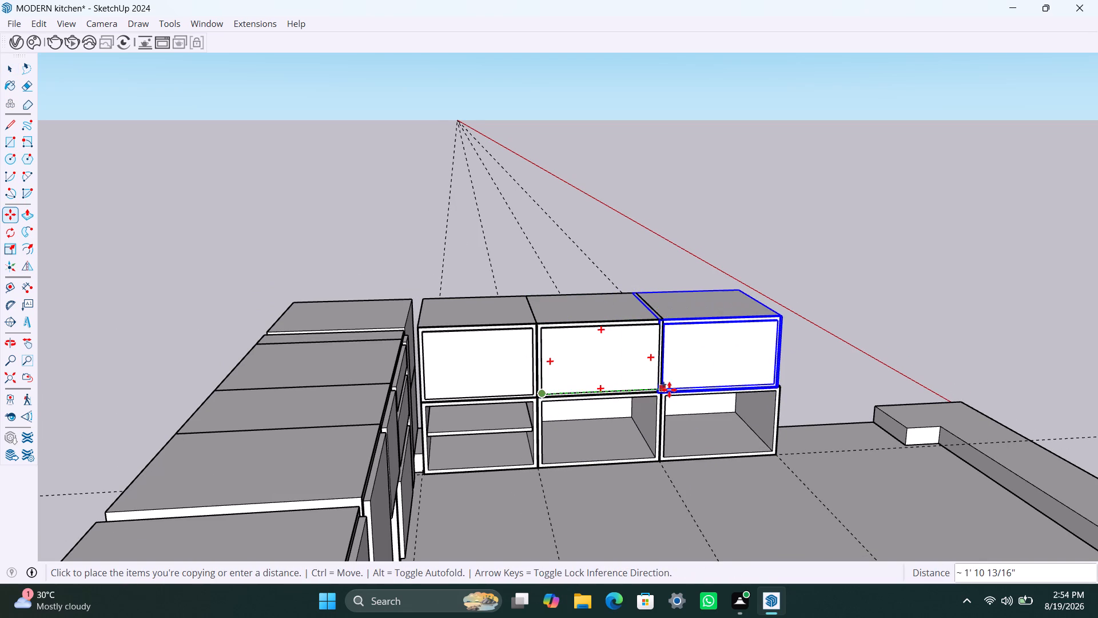
pyautogui.click(667, 390)
pyautogui.press('space')
pyautogui.click(858, 251)
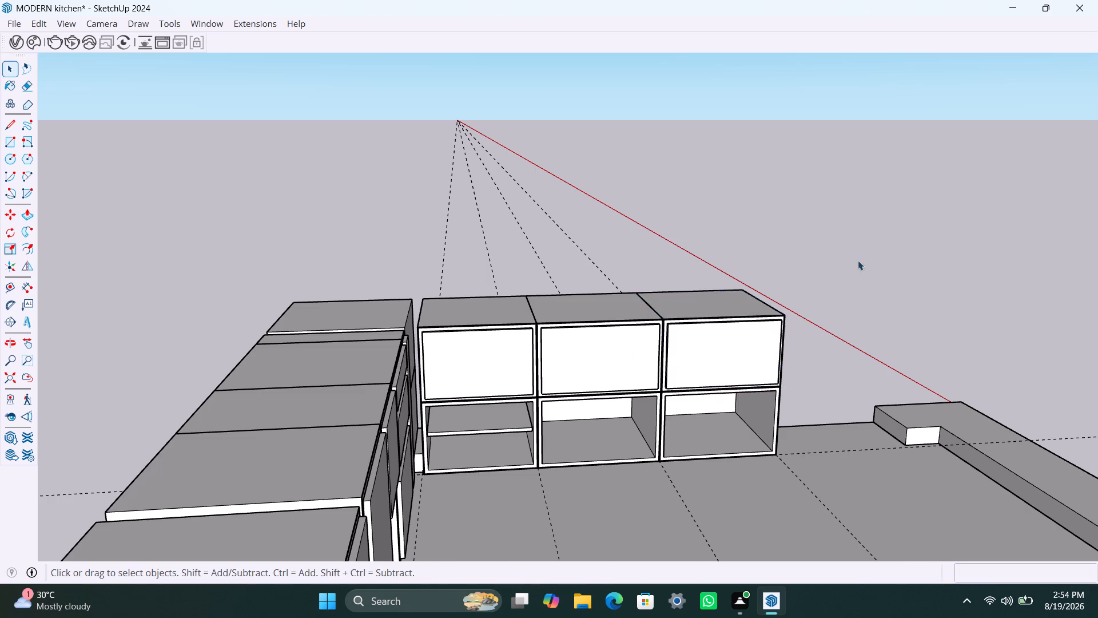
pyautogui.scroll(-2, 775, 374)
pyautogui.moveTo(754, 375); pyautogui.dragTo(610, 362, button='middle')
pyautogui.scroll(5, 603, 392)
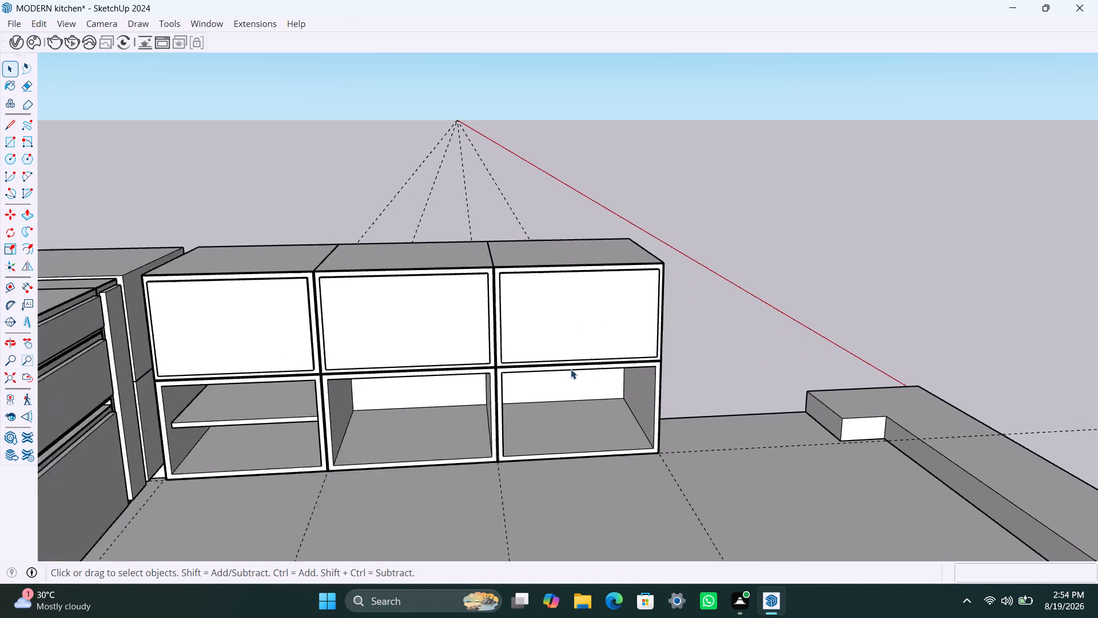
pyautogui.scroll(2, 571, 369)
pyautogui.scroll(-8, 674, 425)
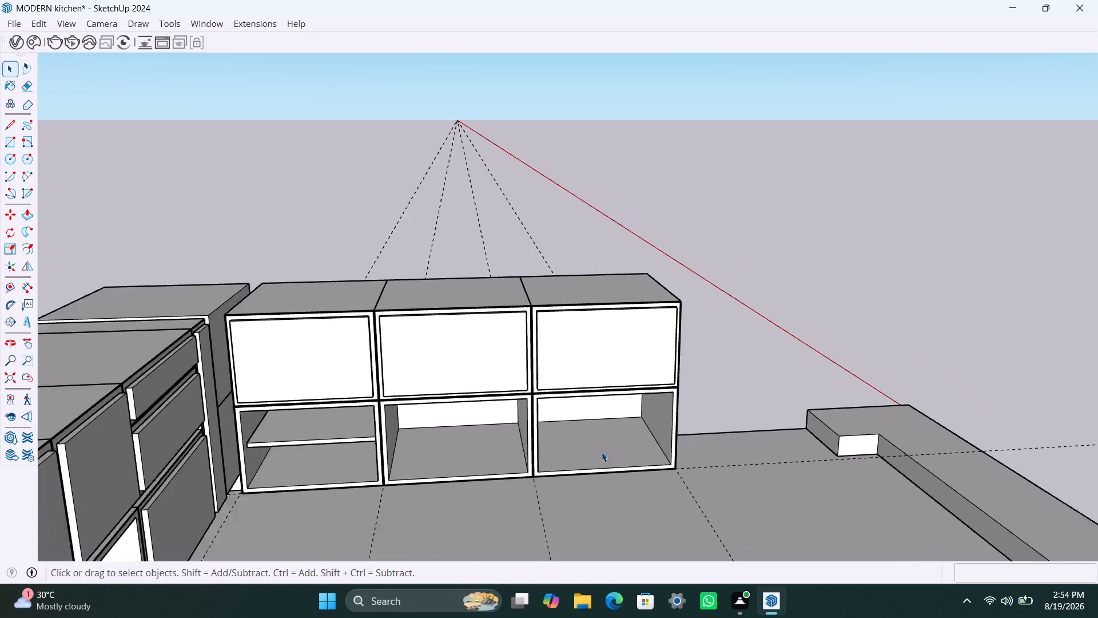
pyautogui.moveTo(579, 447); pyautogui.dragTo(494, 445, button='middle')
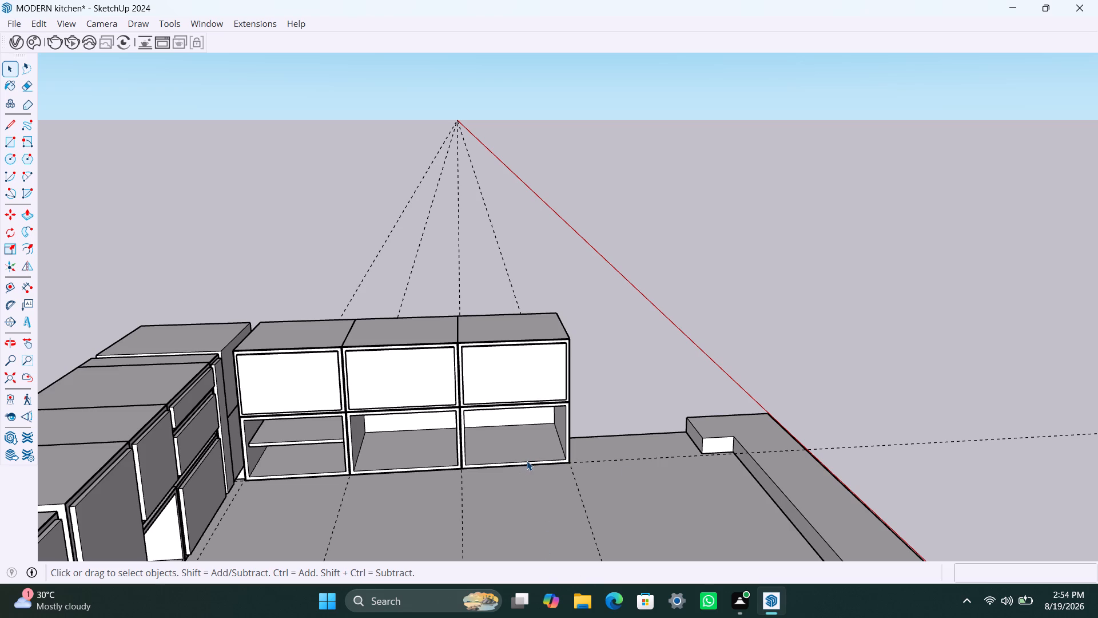
# Place a guide 500 mm inward from the outer long edge of the opposite side's raised plinth.
pyautogui.scroll(-4, 499, 455)
pyautogui.moveTo(504, 442); pyautogui.dragTo(494, 481, button='middle')
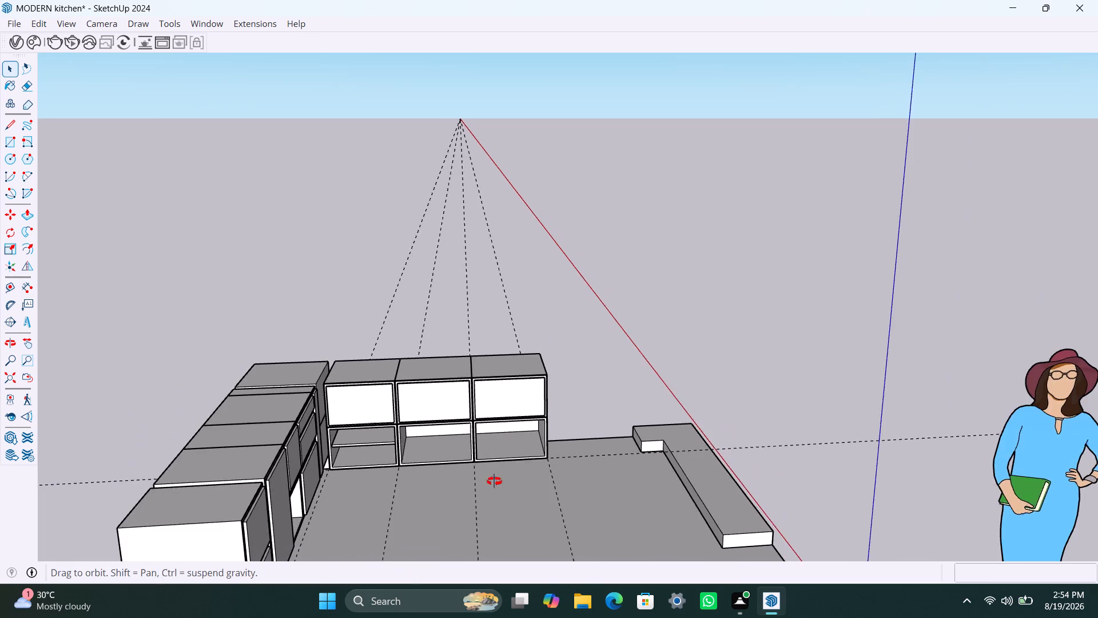
pyautogui.moveTo(494, 481); pyautogui.dragTo(487, 520, button='middle')
pyautogui.scroll(-3, 548, 460)
pyautogui.moveTo(535, 455); pyautogui.dragTo(473, 463, button='middle')
pyautogui.scroll(1, 555, 433)
pyautogui.moveTo(555, 439); pyautogui.dragTo(557, 468, button='middle')
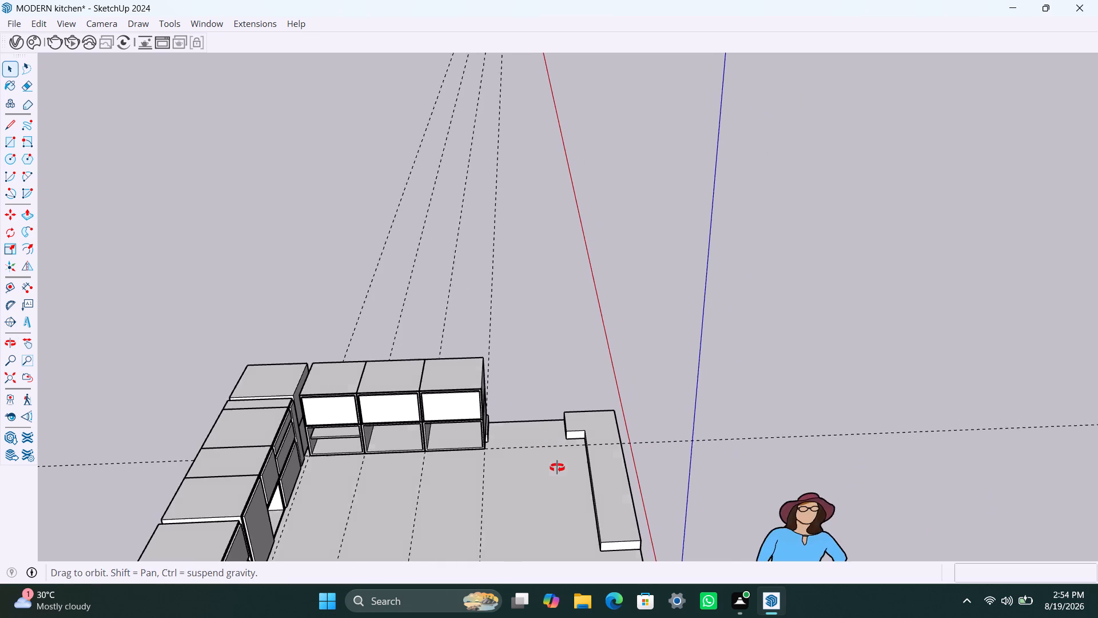
pyautogui.moveTo(557, 468); pyautogui.dragTo(557, 486, button='middle')
pyautogui.scroll(8, 574, 435)
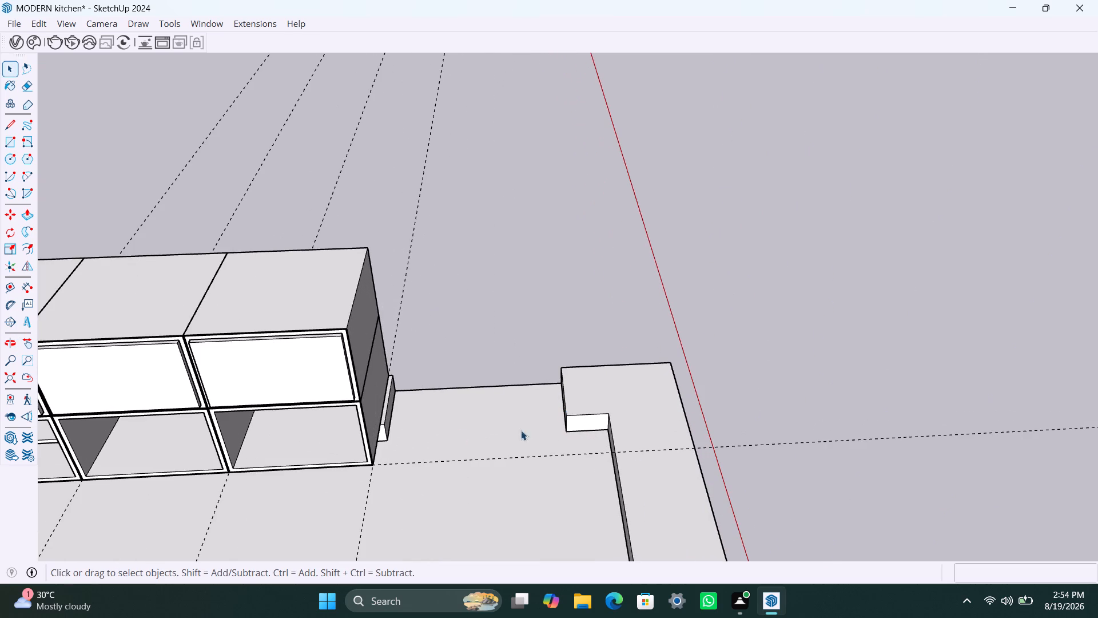
pyautogui.press('t')
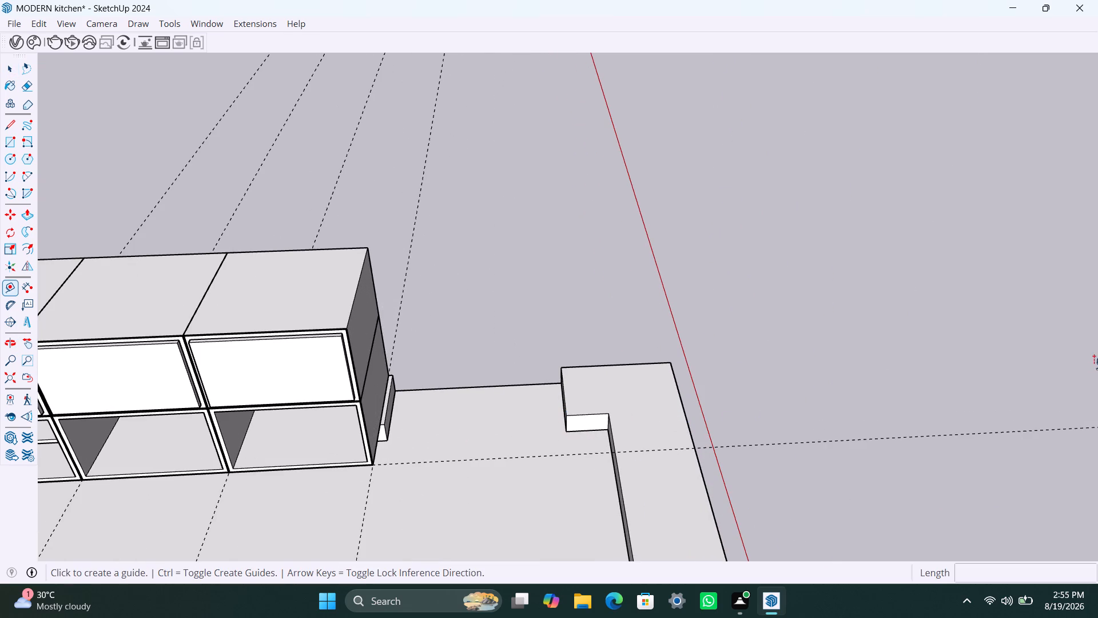
pyautogui.click(685, 407)
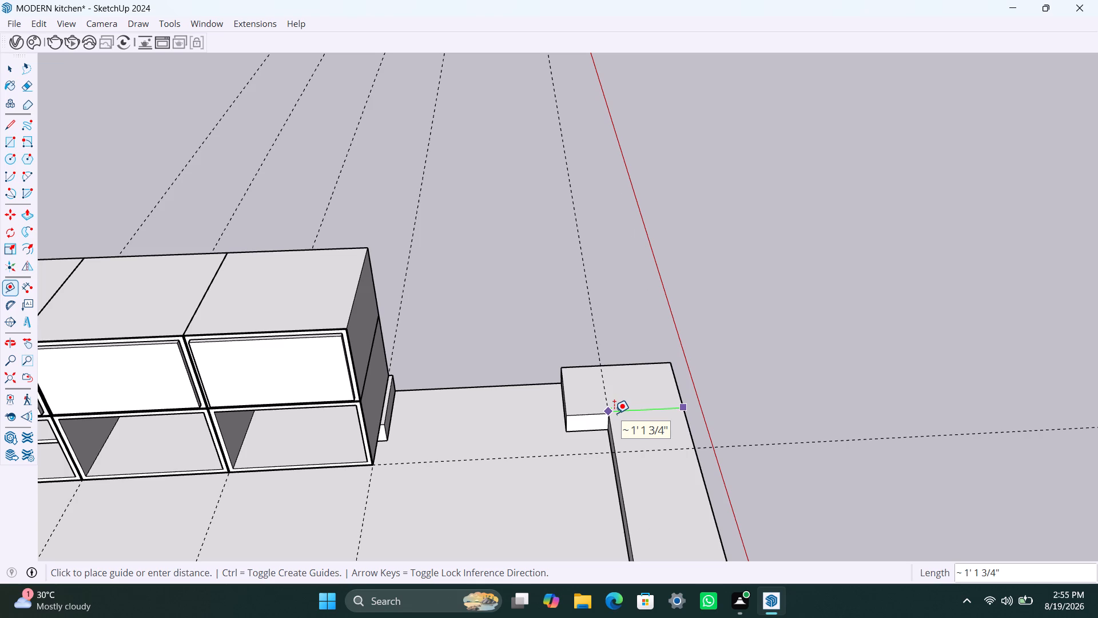
pyautogui.write('500mm')
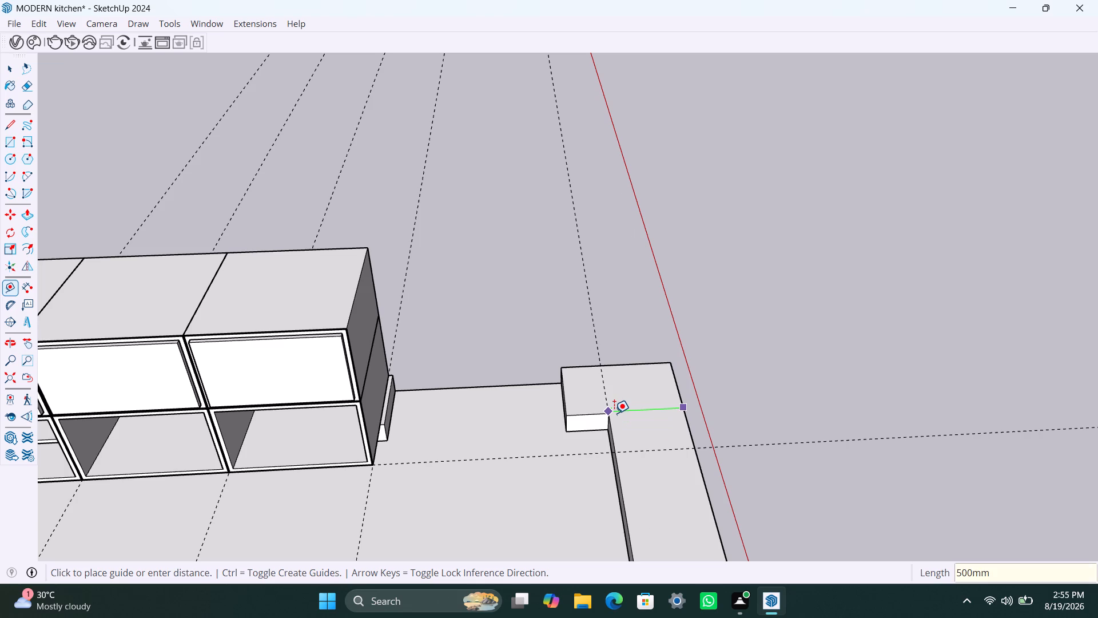
pyautogui.press('Return')
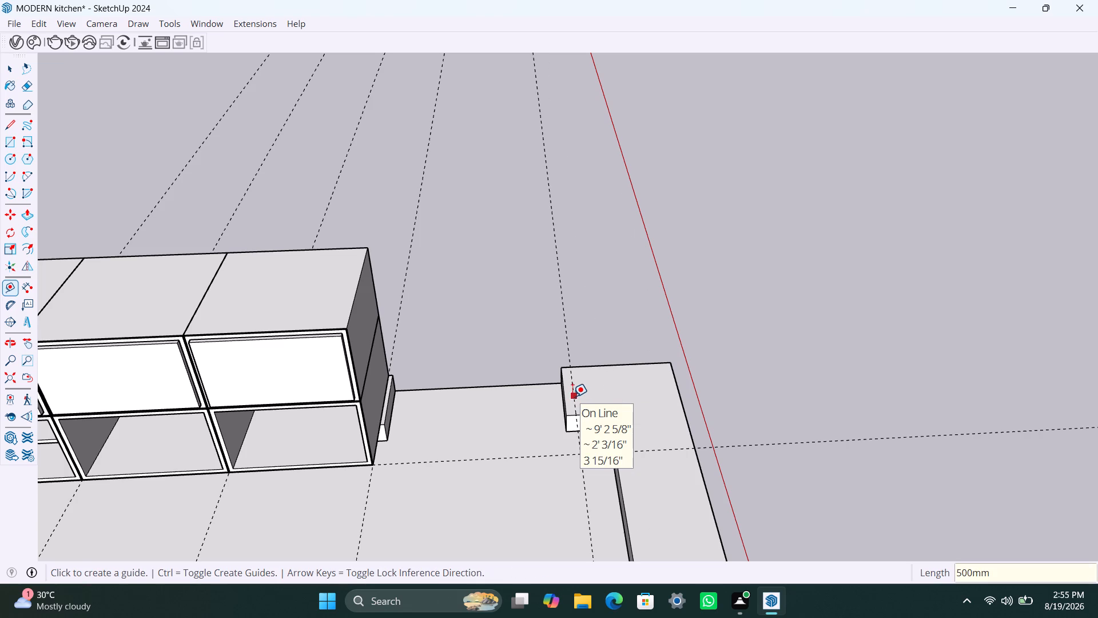
# Add a parallel guide 45 mm farther inward from the 500 mm guide.
pyautogui.click(572, 397)
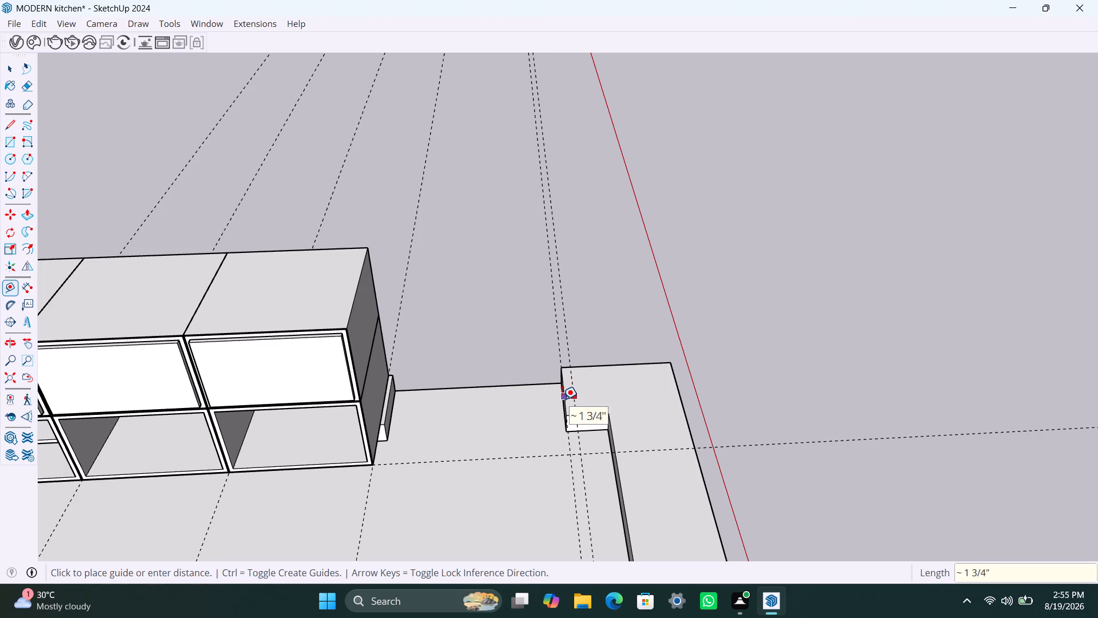
pyautogui.write('45mm')
pyautogui.press('Return')
pyautogui.press('space')
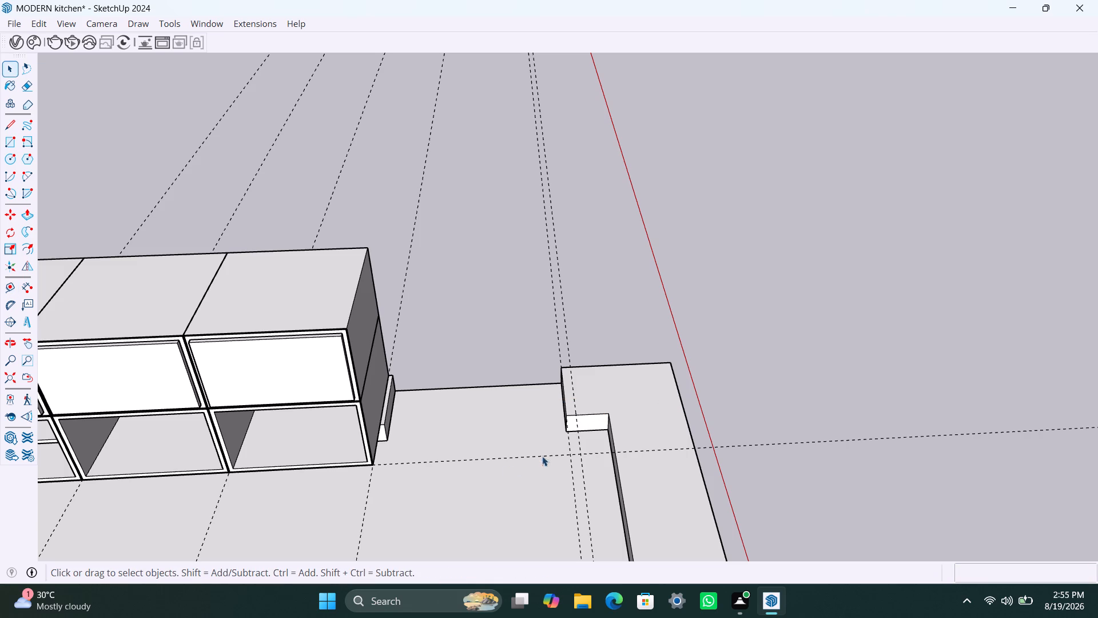
# Draw a rectangle on the plinth's back corner from the 500 mm guide to the crossing guide at the outer edge, and group it.
pyautogui.press('r')
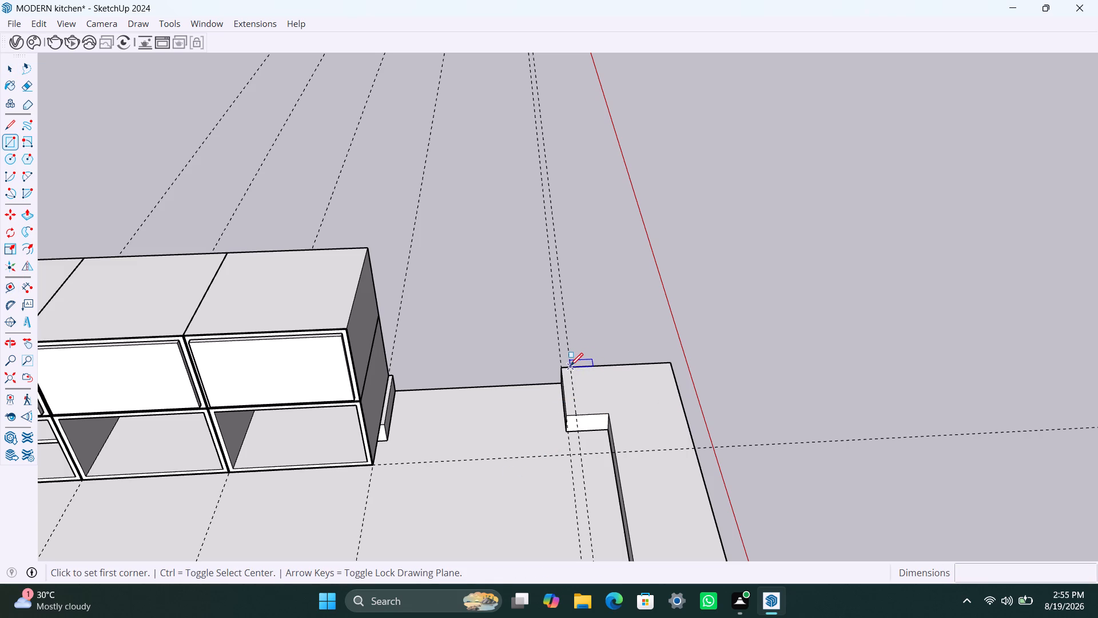
pyautogui.click(570, 366)
pyautogui.click(694, 446)
pyautogui.press('space')
pyautogui.doubleClick(669, 421)
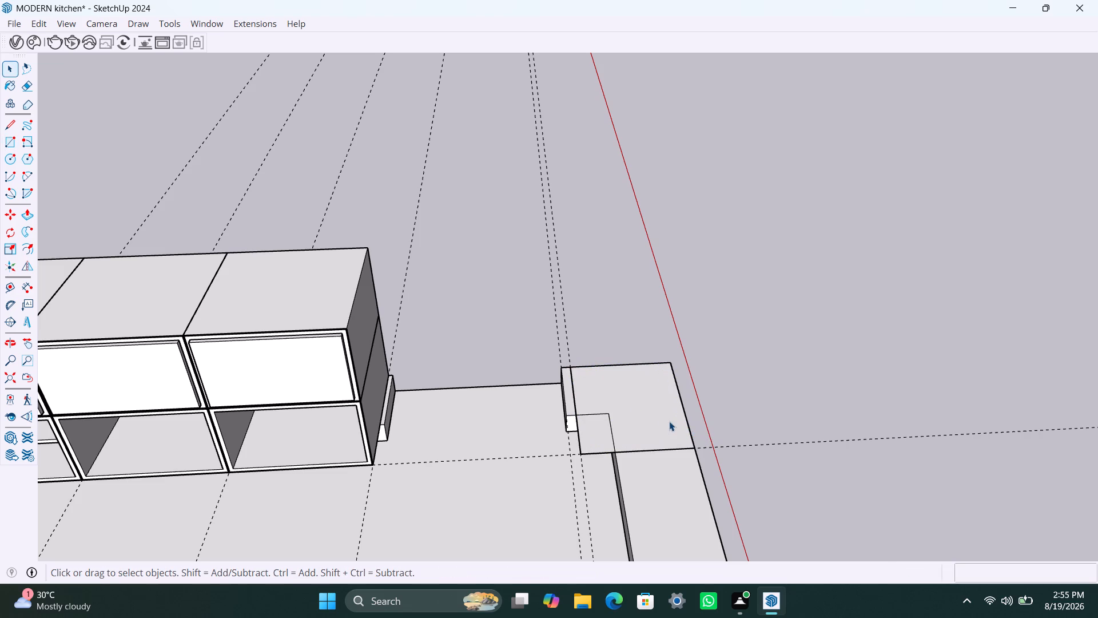
pyautogui.rightClick(669, 421)
pyautogui.click(726, 228)
# Extrude the grouped corner rectangle 1960 mm upward into a tall cabinet box, and close the group.
pyautogui.tripleClick(653, 397)
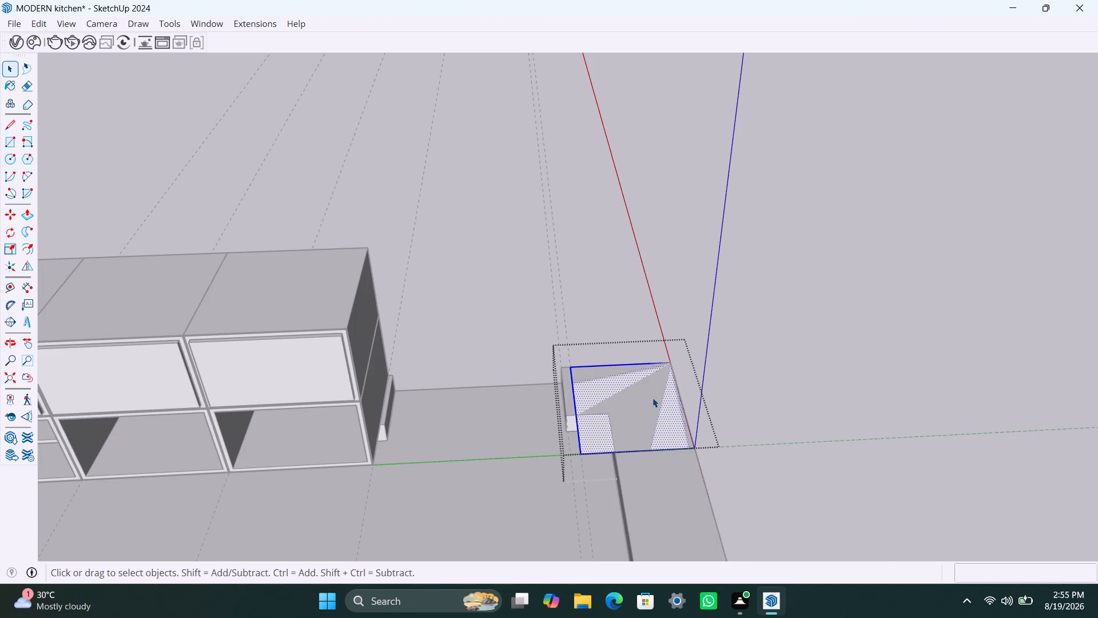
pyautogui.press('p')
pyautogui.click(650, 398)
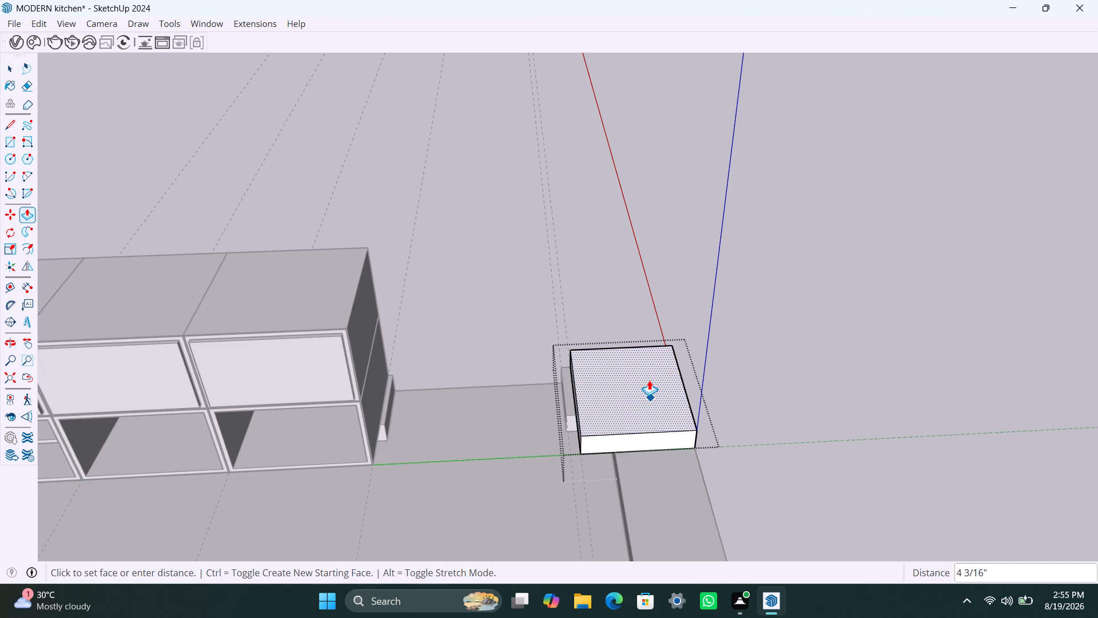
pyautogui.press('1')
pyautogui.write('960mm')
pyautogui.press('Return')
pyautogui.press('space')
pyautogui.click(761, 379)
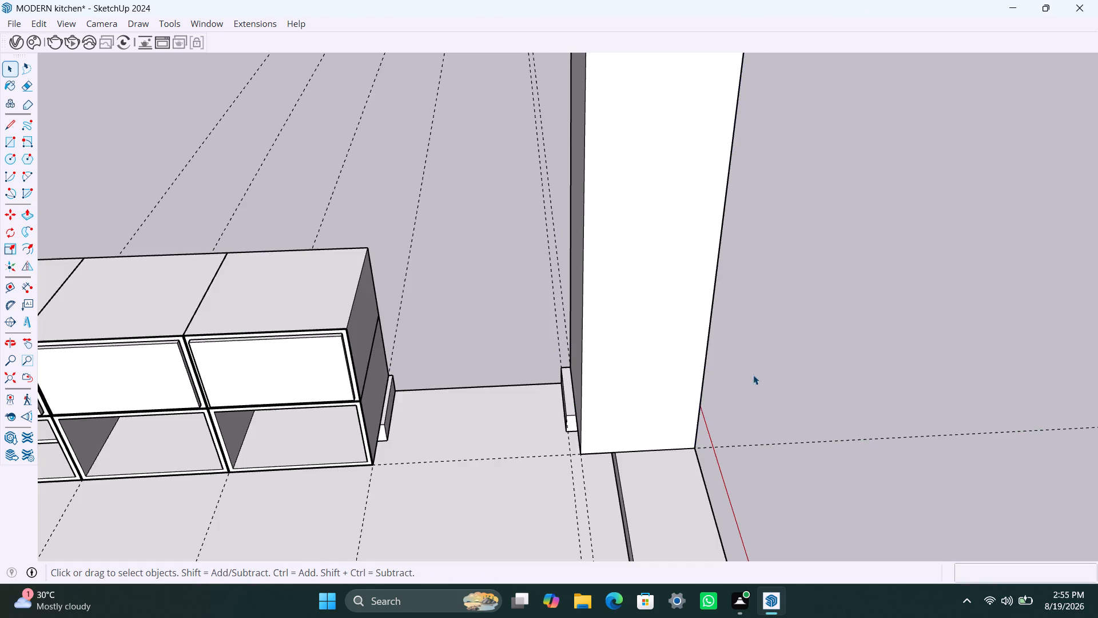
# Offset the tall box's front face outline 2.5 mm inward, and offset the inner face by another 18 mm.
pyautogui.scroll(-7, 729, 393)
pyautogui.keyDown('shift'); pyautogui.moveTo(661, 386); pyautogui.dragTo(611, 390, button='middle'); pyautogui.keyUp('shift')
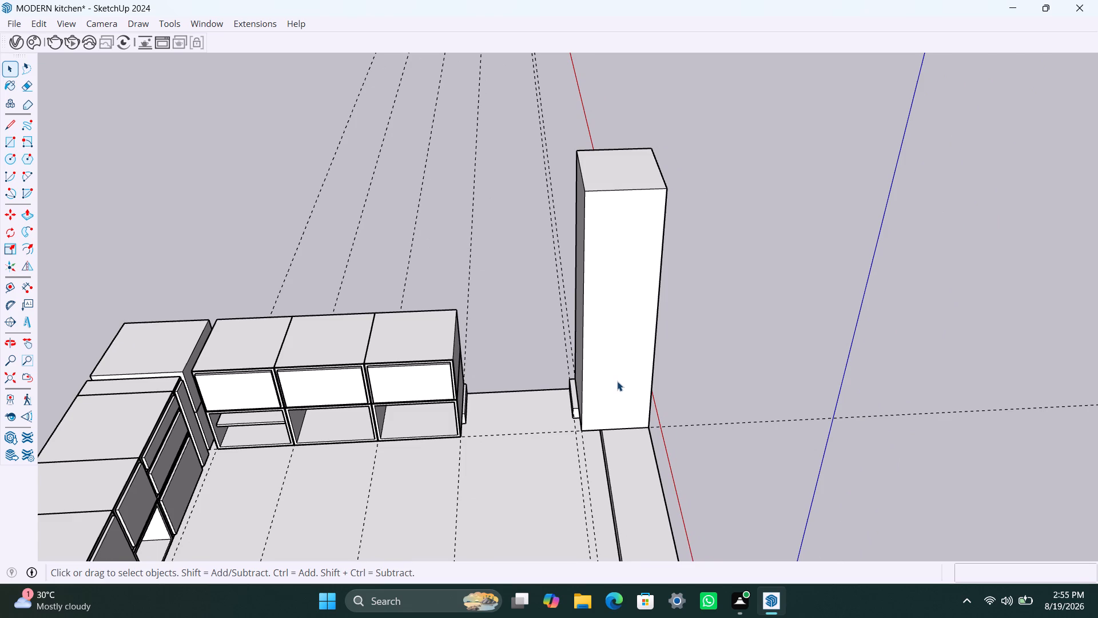
pyautogui.tripleClick(606, 296)
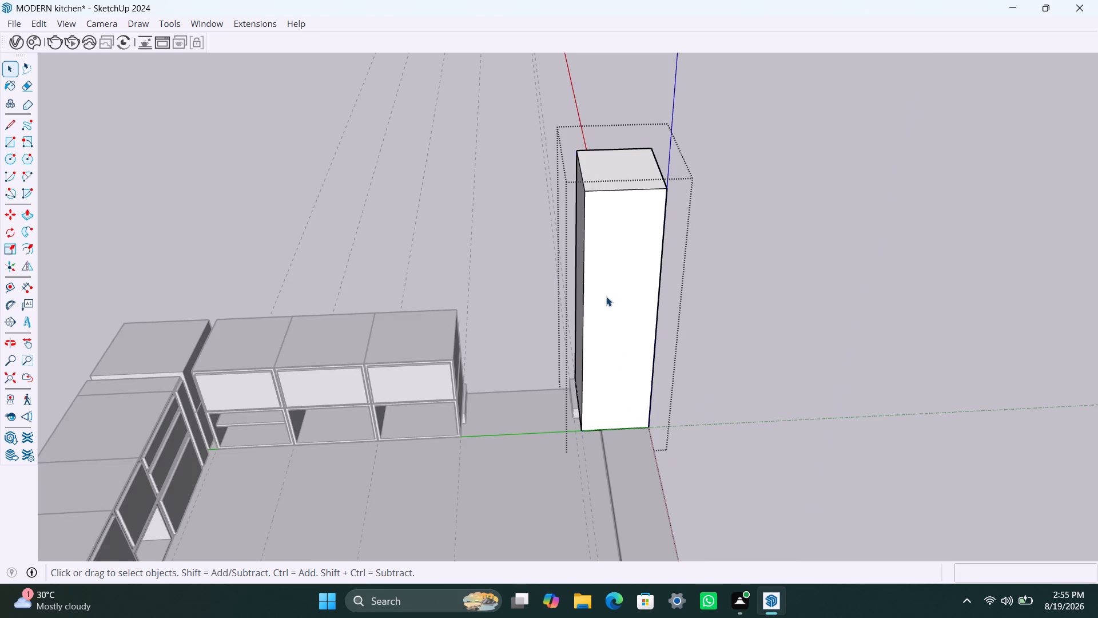
pyautogui.click(606, 296)
pyautogui.press('f')
pyautogui.click(606, 292)
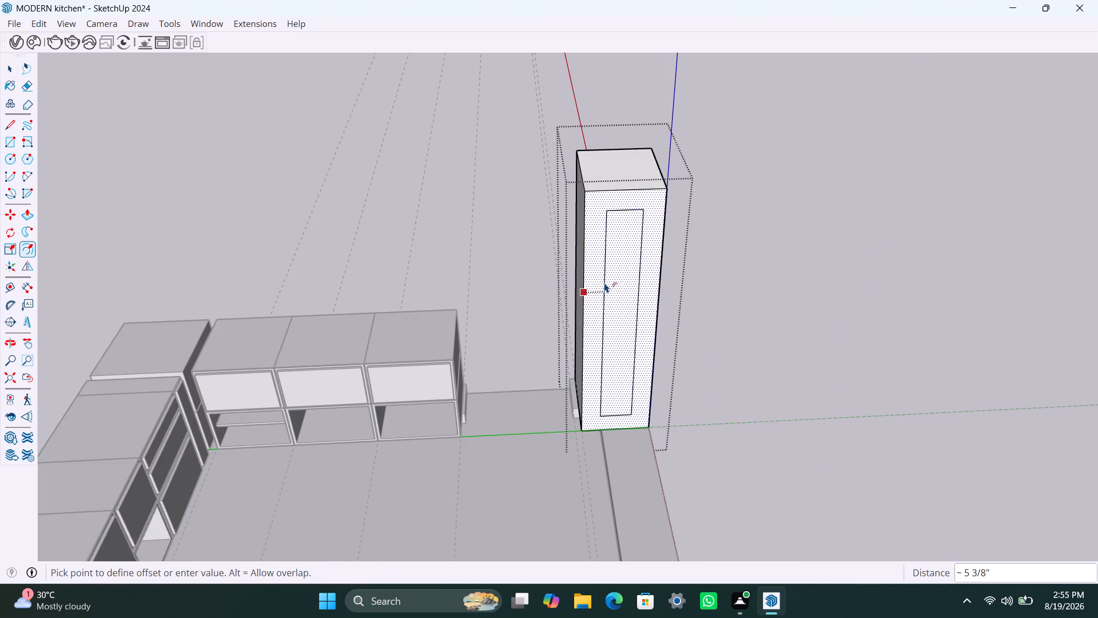
pyautogui.write('2.5mm')
pyautogui.press('Return')
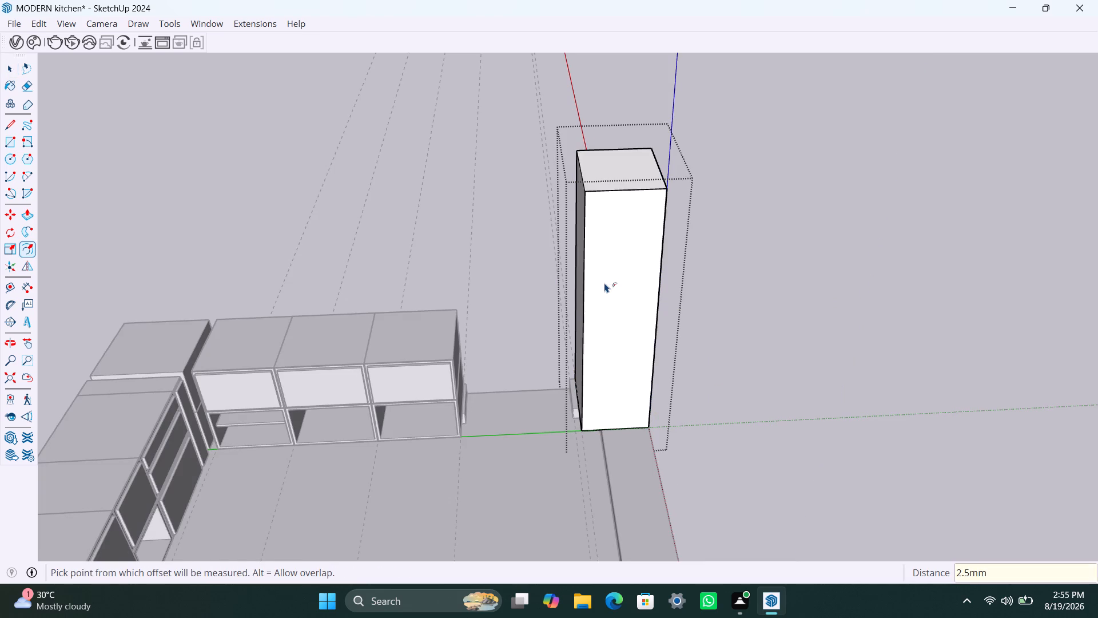
pyautogui.click(609, 248)
pyautogui.write('18mm')
pyautogui.press('Return')
pyautogui.press('space')
# Delete the narrow 2.5 mm border face around the front of the tall box.
pyautogui.scroll(6, 631, 267)
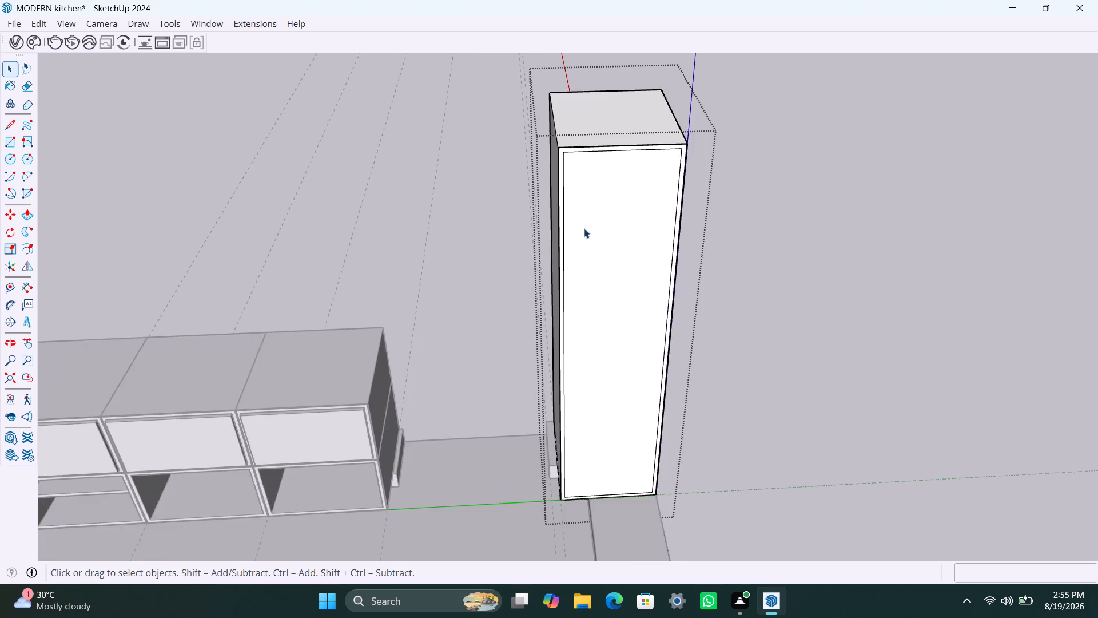
pyautogui.scroll(20, 584, 228)
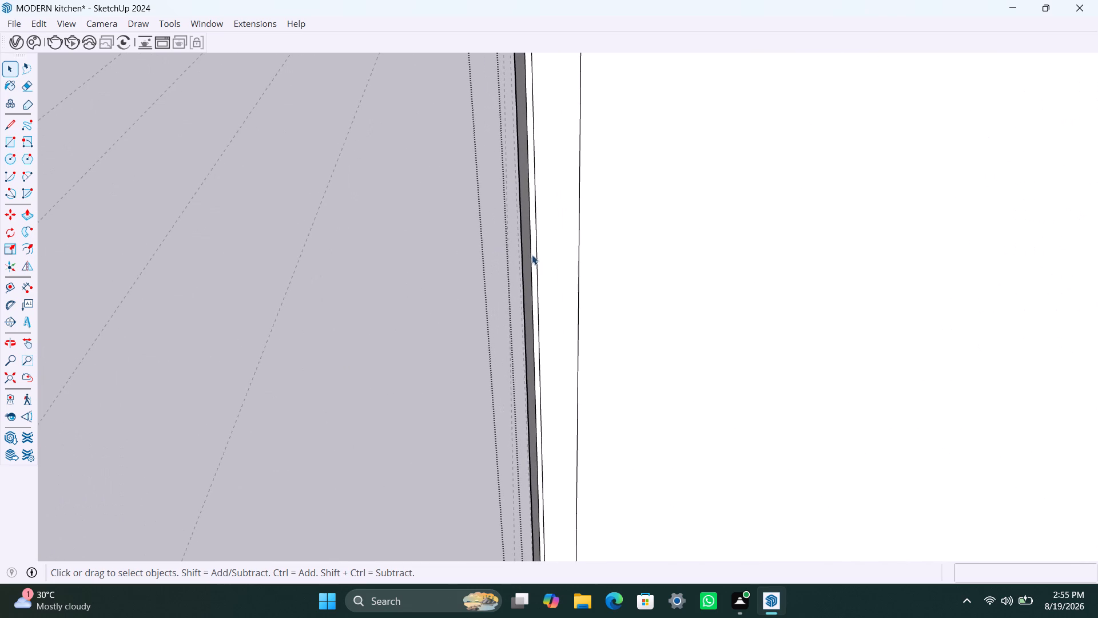
pyautogui.click(534, 251)
pyautogui.press('Delete')
pyautogui.scroll(-15, 645, 316)
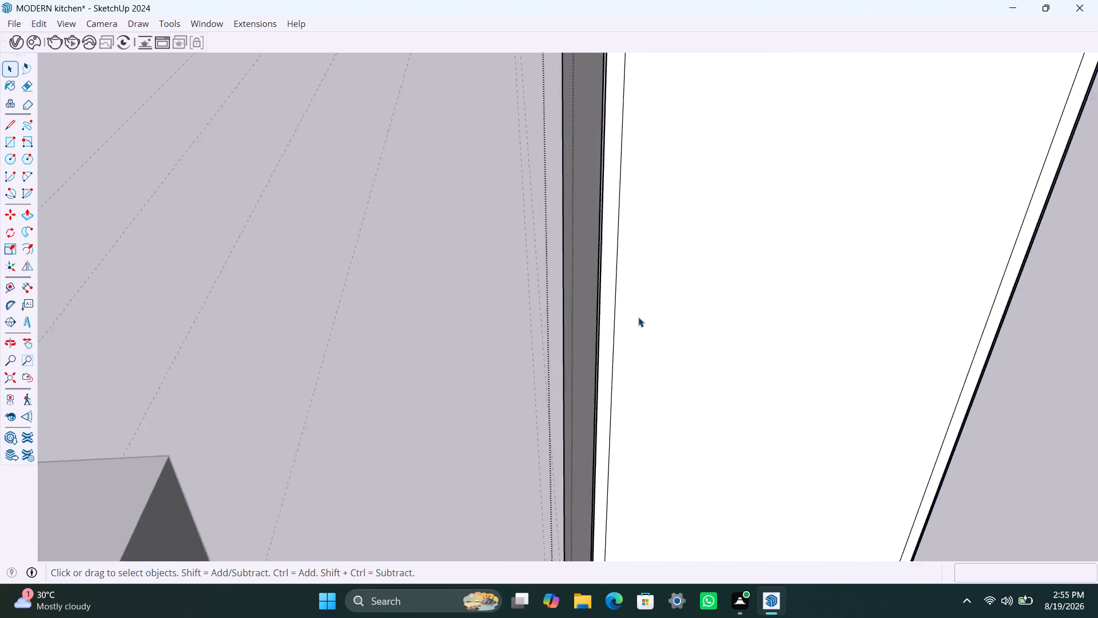
# Push the tall box's inner front face 560 mm inward to hollow out the carcass, and close the box.
pyautogui.scroll(-2, 638, 317)
pyautogui.scroll(1, 639, 327)
pyautogui.scroll(-8, 639, 327)
pyautogui.click(674, 303)
pyautogui.scroll(-3, 670, 350)
pyautogui.moveTo(668, 351); pyautogui.dragTo(647, 343, button='middle')
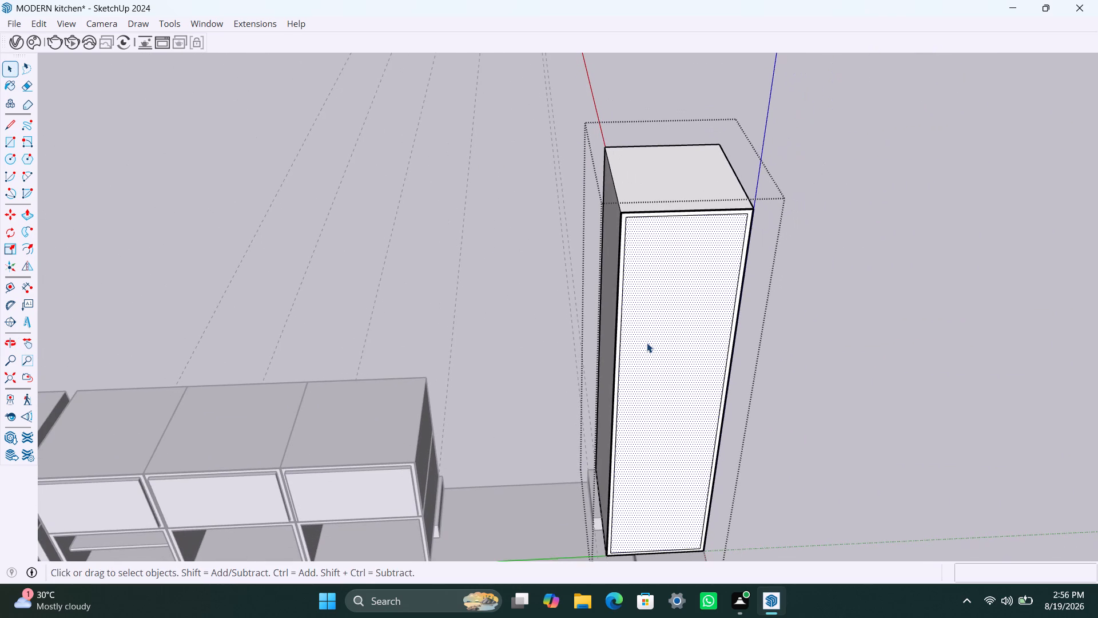
pyautogui.press('p')
pyautogui.moveTo(651, 343); pyautogui.dragTo(653, 337)
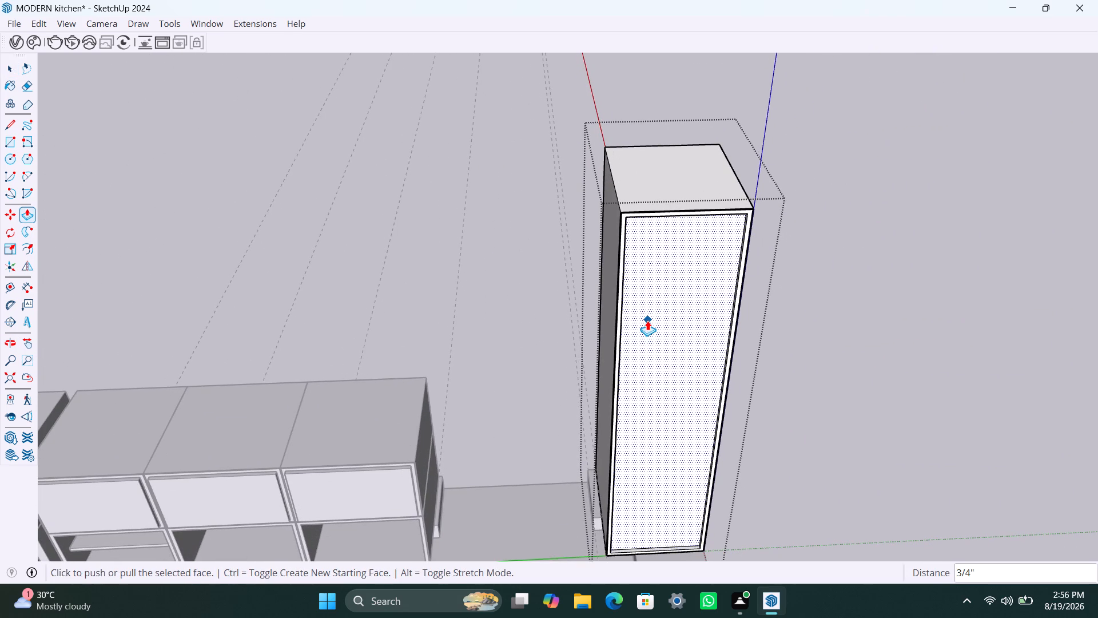
pyautogui.write('560mm')
pyautogui.press('Return')
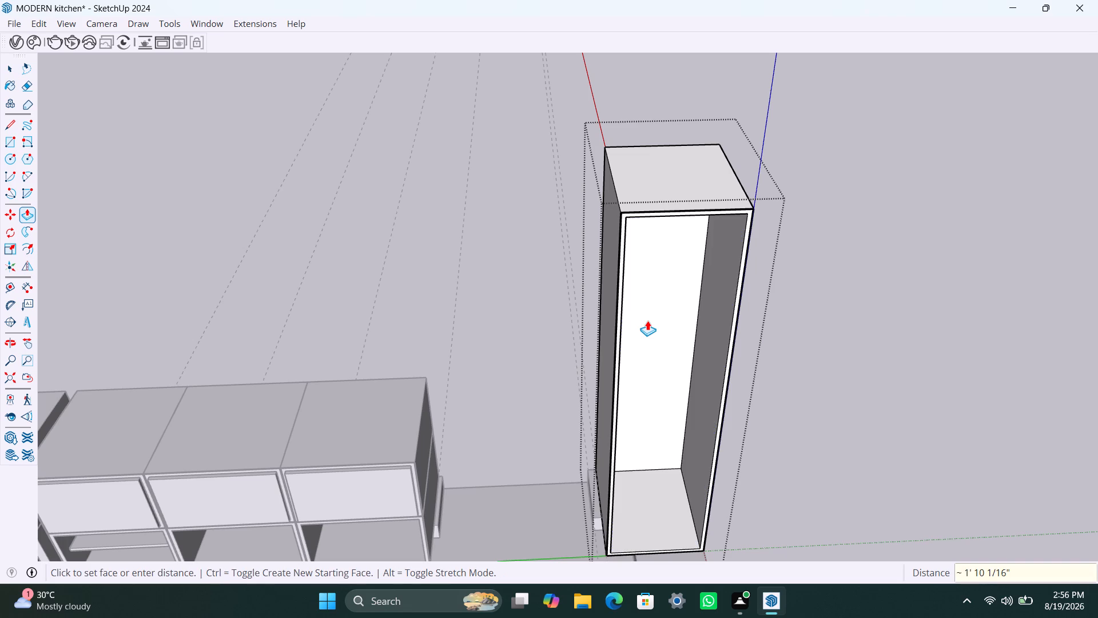
pyautogui.press('space')
pyautogui.click(881, 410)
# Draw a rectangle across the tall cabinet's front from the upper to the opposite lower corner of its opening, and group it.
pyautogui.scroll(-6, 730, 474)
pyautogui.keyDown('shift'); pyautogui.moveTo(657, 463); pyautogui.dragTo(654, 462, button='middle'); pyautogui.keyUp('shift')
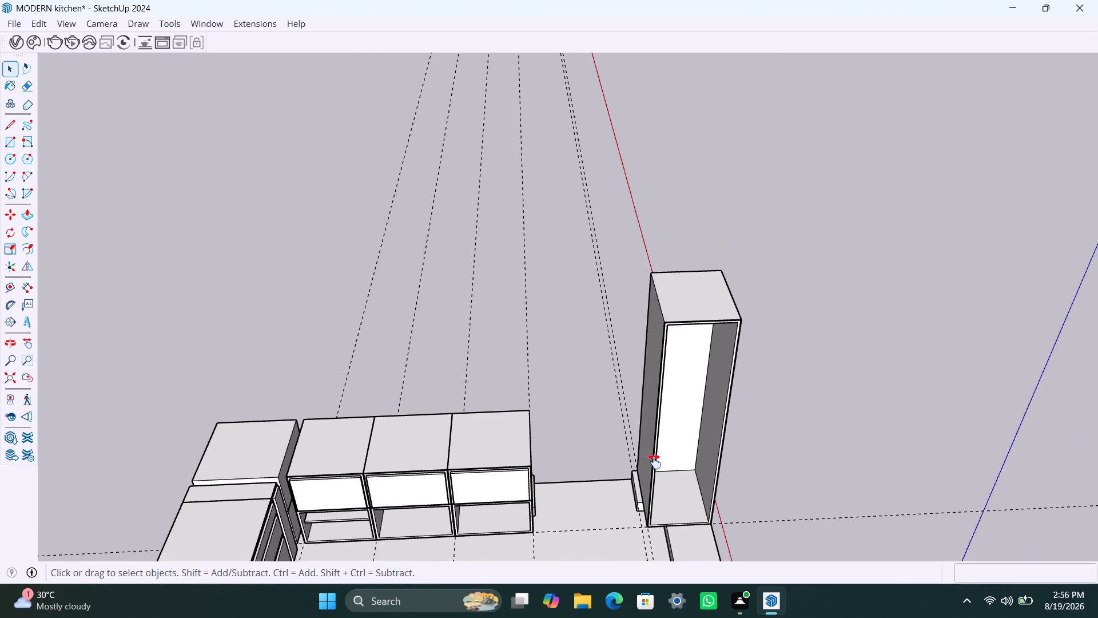
pyautogui.keyDown('shift'); pyautogui.moveTo(654, 462); pyautogui.dragTo(611, 450, button='middle'); pyautogui.keyUp('shift')
pyautogui.press('r')
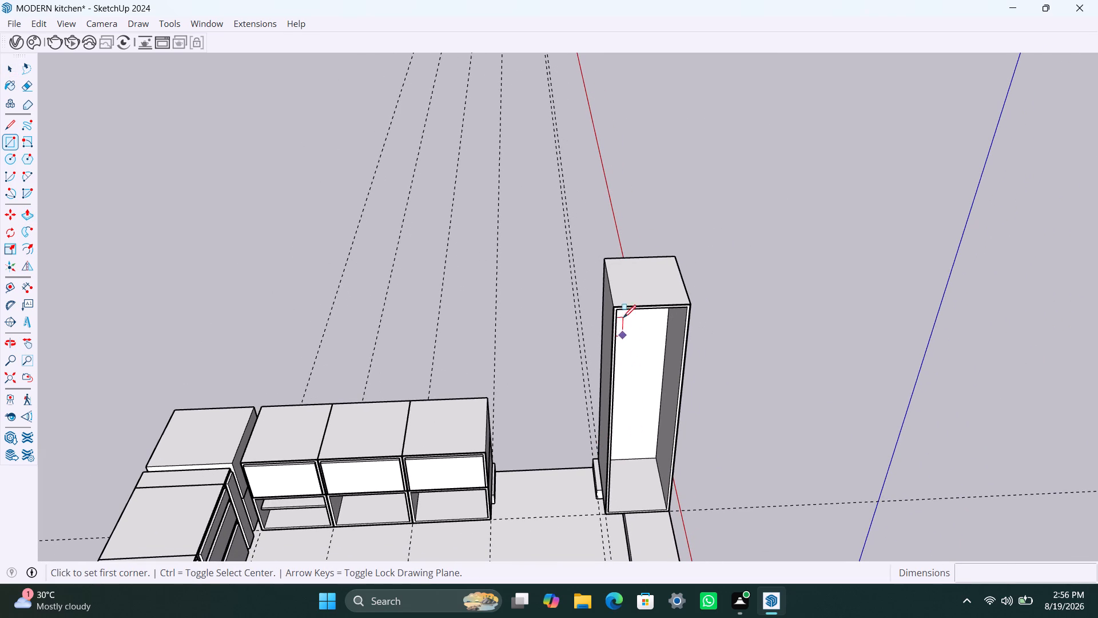
pyautogui.click(619, 312)
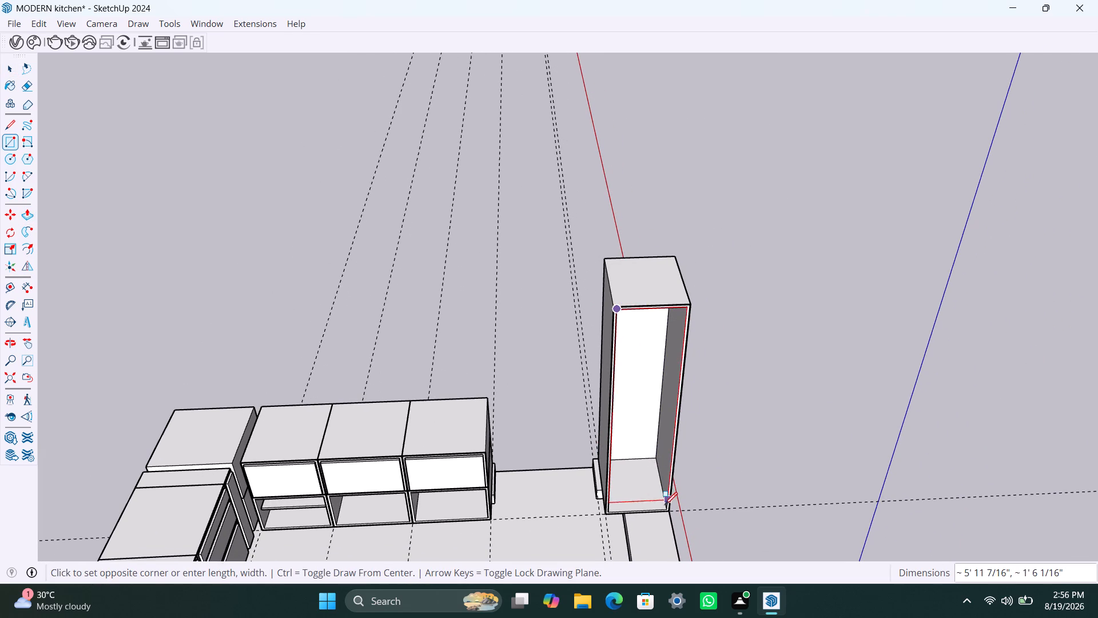
pyautogui.click(665, 508)
pyautogui.press('space')
pyautogui.doubleClick(645, 459)
pyautogui.rightClick(645, 458)
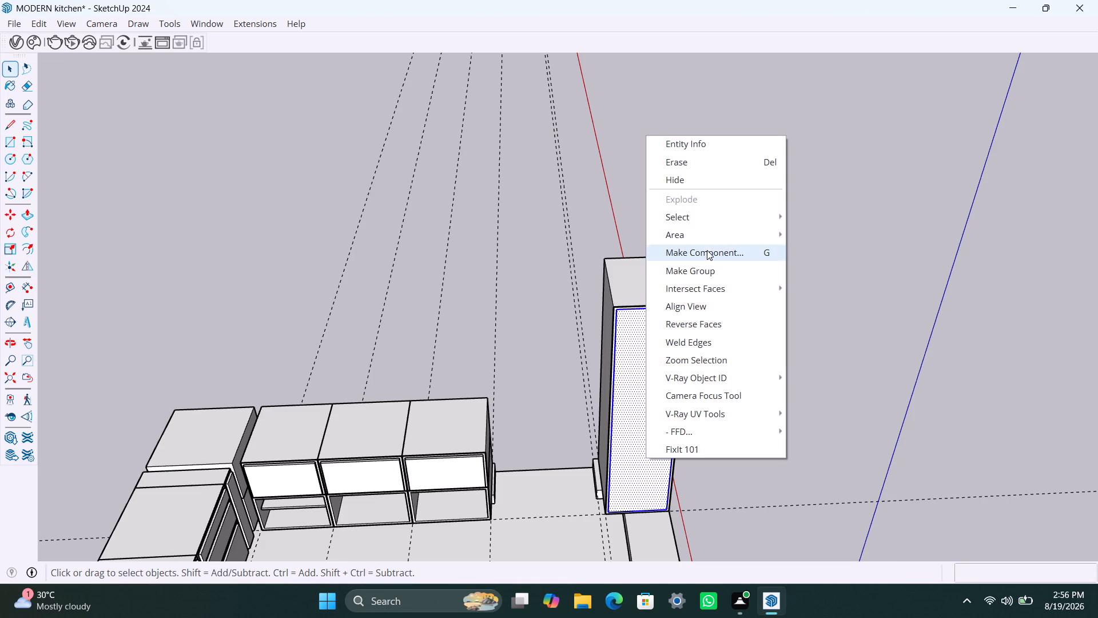
pyautogui.click(705, 265)
# Extrude the tall cabinet's grouped front rectangle 18 mm into a door panel, and close the group.
pyautogui.tripleClick(644, 385)
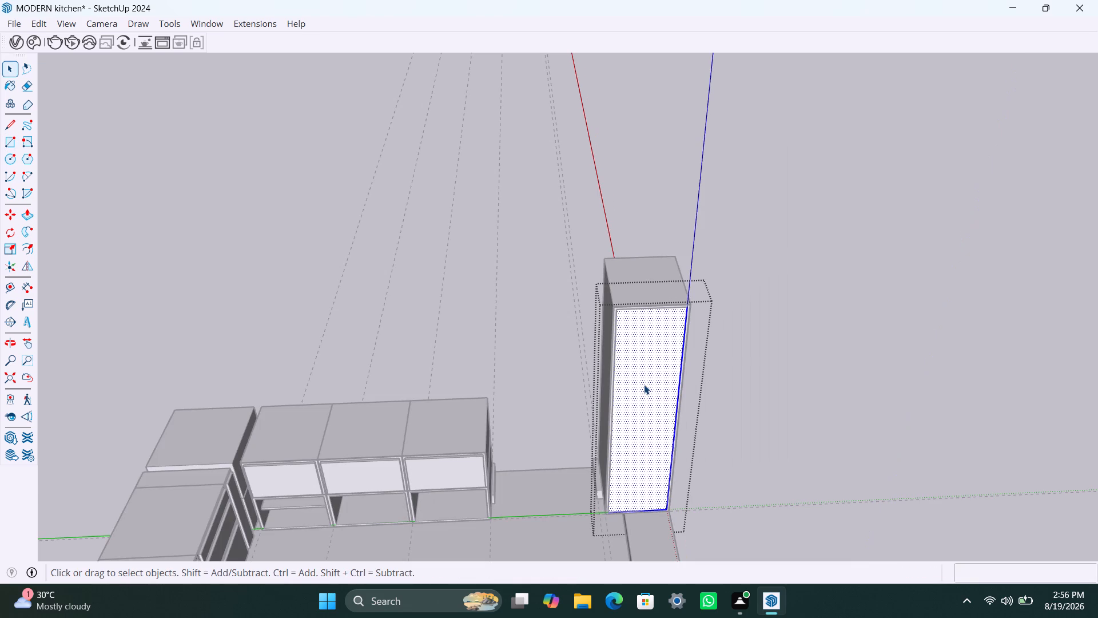
pyautogui.press('p')
pyautogui.click(644, 385)
pyautogui.write('18mm')
pyautogui.press('Return')
pyautogui.press('space')
pyautogui.click(806, 375)
# Save the kitchen model.
pyautogui.scroll(-4, 614, 391)
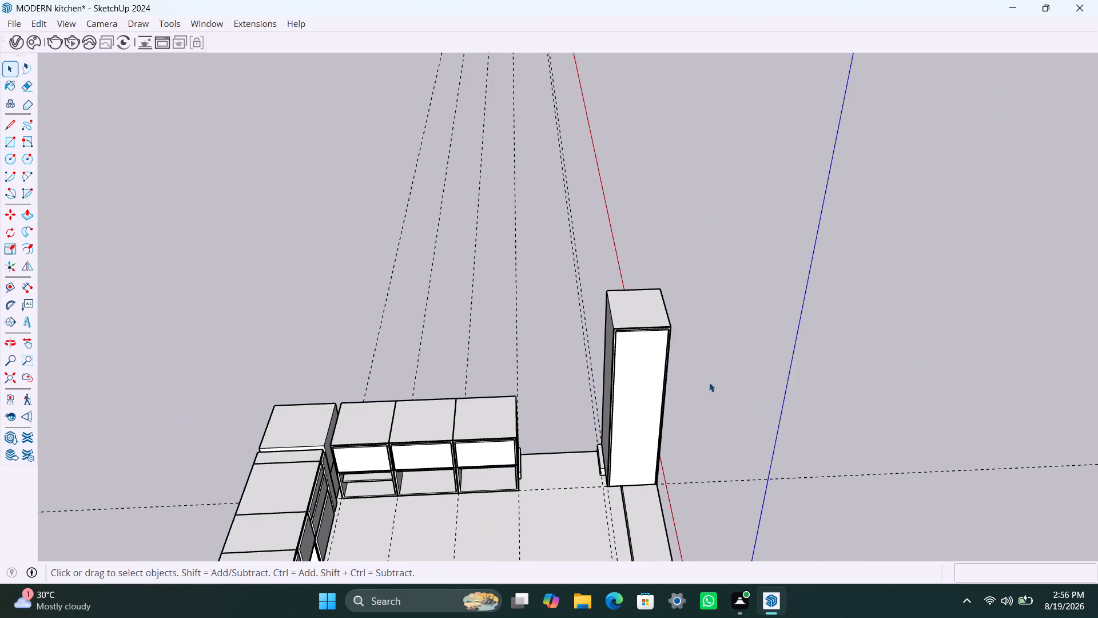
pyautogui.hotkey('ctrl', 's')
# Delete all construction guides from the model.
pyautogui.scroll(-3, 586, 411)
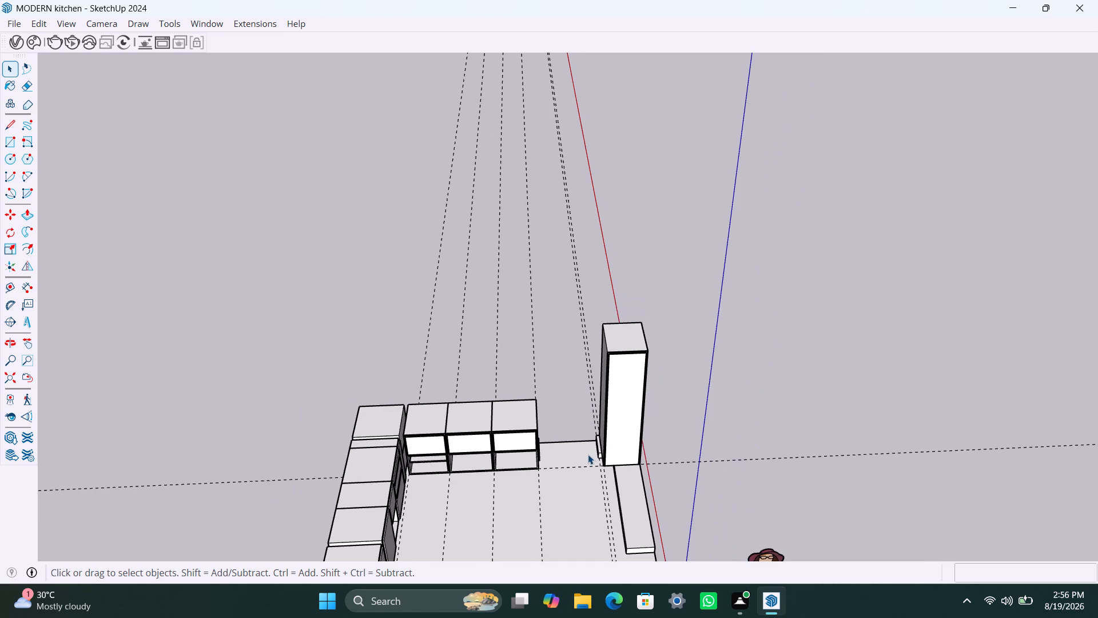
pyautogui.moveTo(590, 456); pyautogui.dragTo(598, 390, button='middle')
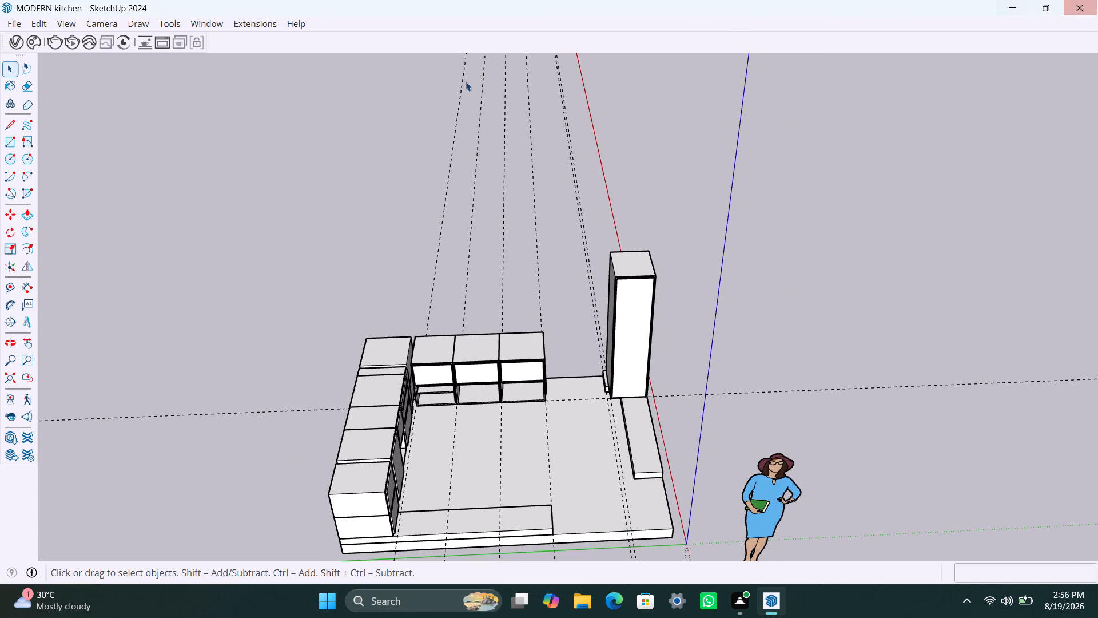
pyautogui.click(42, 19)
pyautogui.click(117, 174)
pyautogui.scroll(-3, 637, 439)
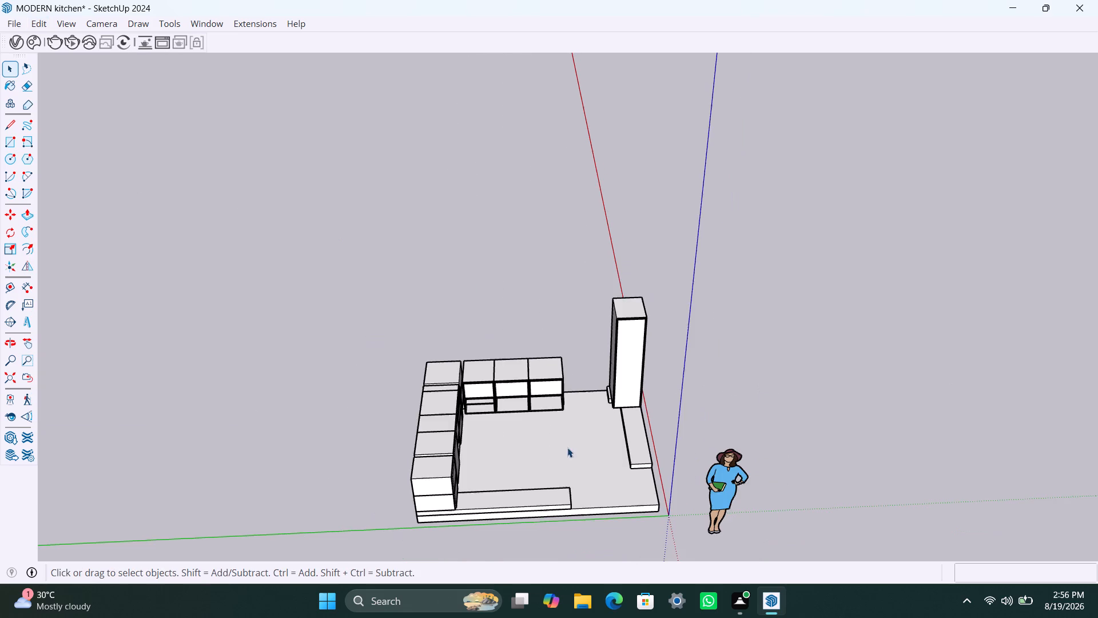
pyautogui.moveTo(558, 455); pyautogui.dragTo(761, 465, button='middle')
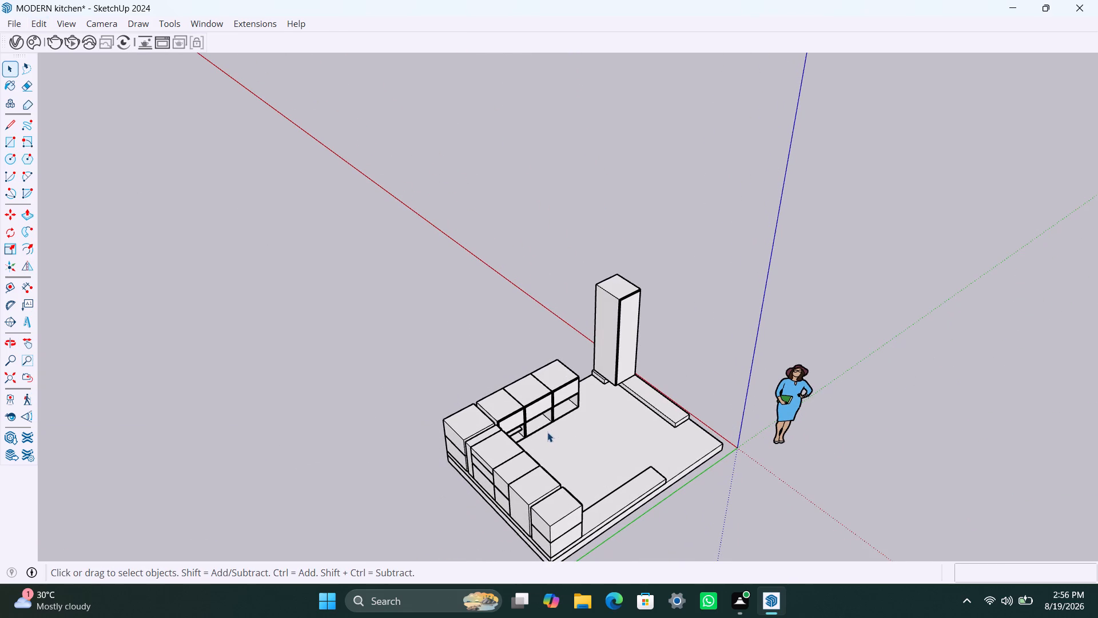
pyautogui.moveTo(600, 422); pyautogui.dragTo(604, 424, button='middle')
# Undo the guide deletion, the tall cabinet's door panel and its hollowing back to the solid block, and close the group.
pyautogui.moveTo(604, 424); pyautogui.dragTo(783, 417, button='middle')
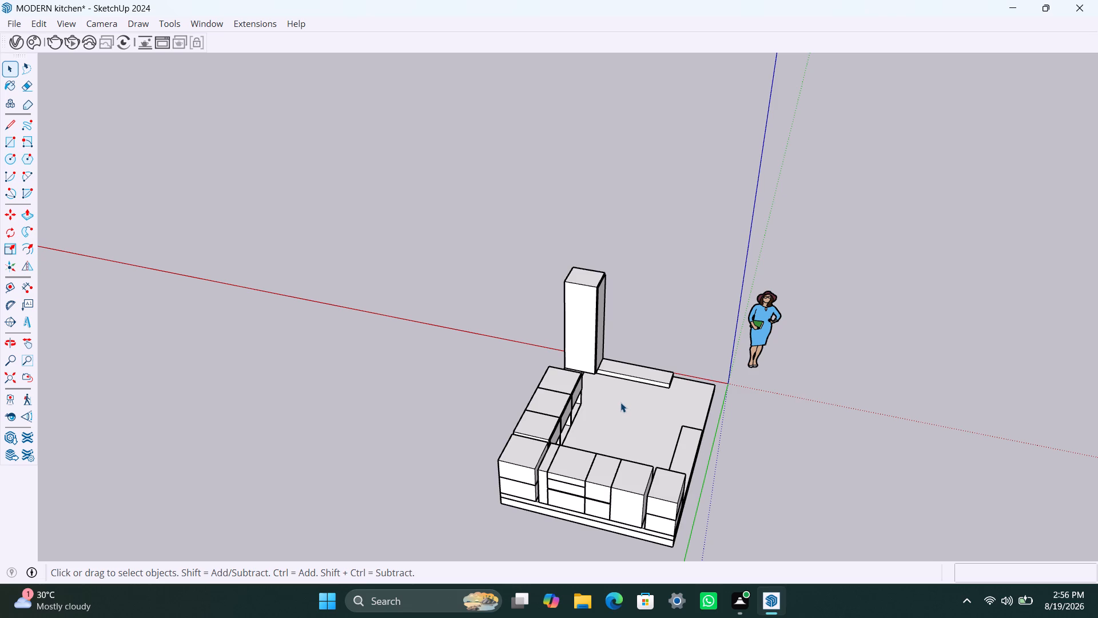
pyautogui.scroll(-3, 588, 367)
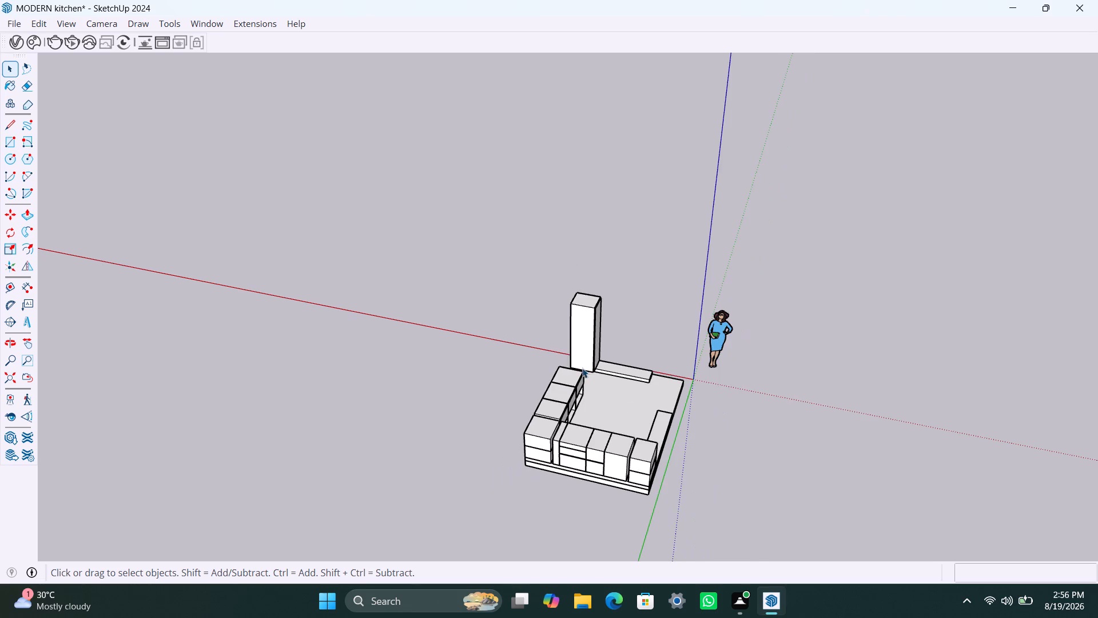
pyautogui.moveTo(584, 370); pyautogui.dragTo(630, 378, button='middle')
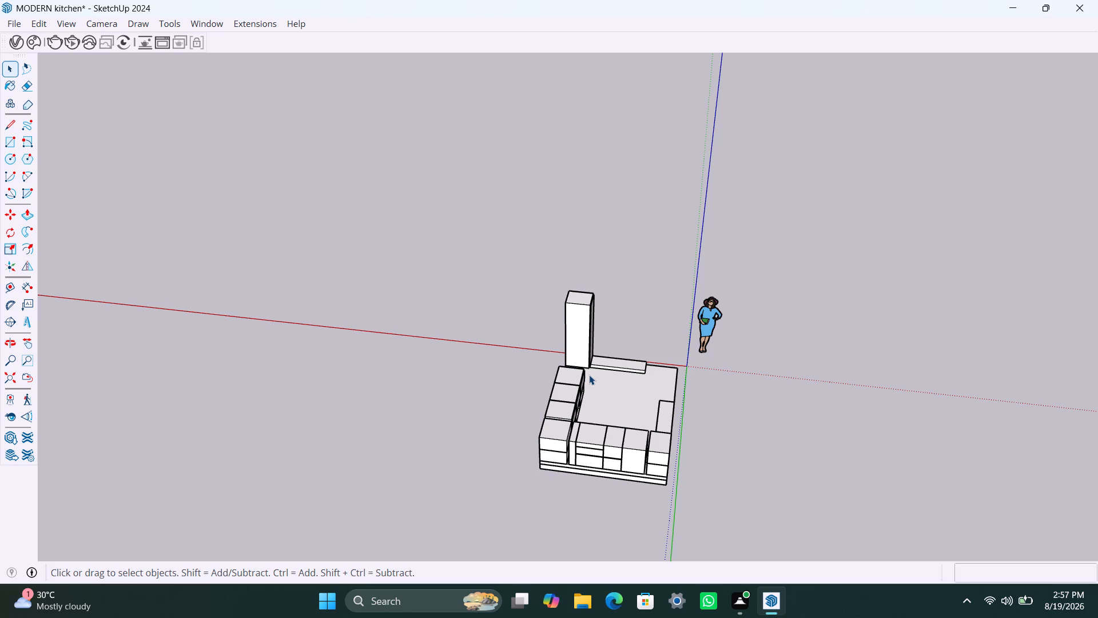
pyautogui.scroll(9, 600, 351)
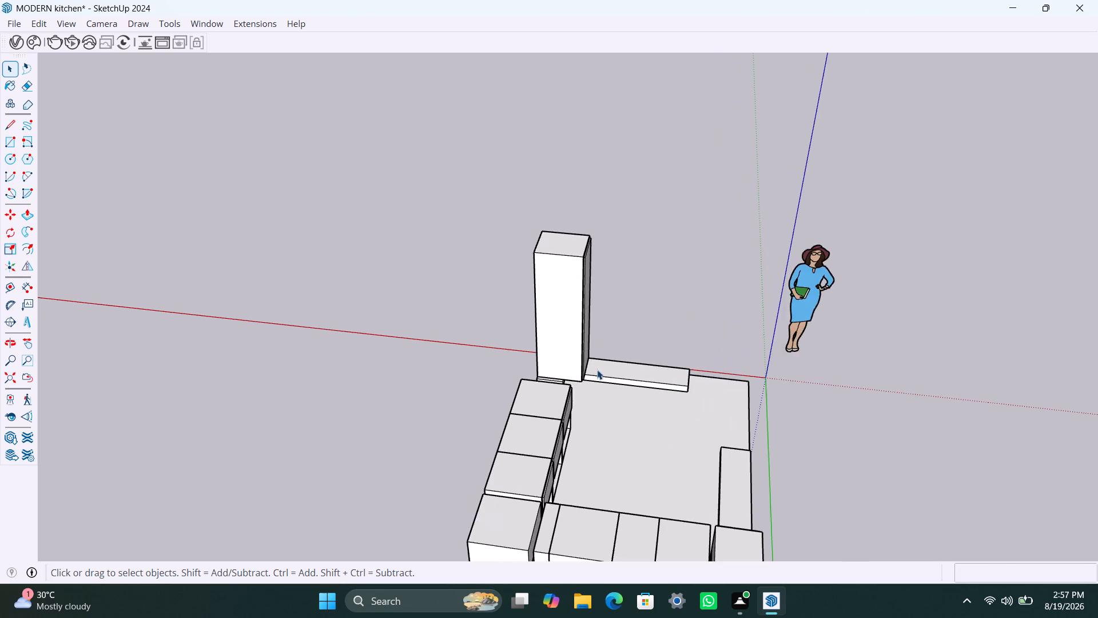
pyautogui.moveTo(598, 370); pyautogui.dragTo(479, 397, button='middle')
pyautogui.scroll(9, 595, 345)
pyautogui.moveTo(615, 352); pyautogui.dragTo(498, 360, button='middle')
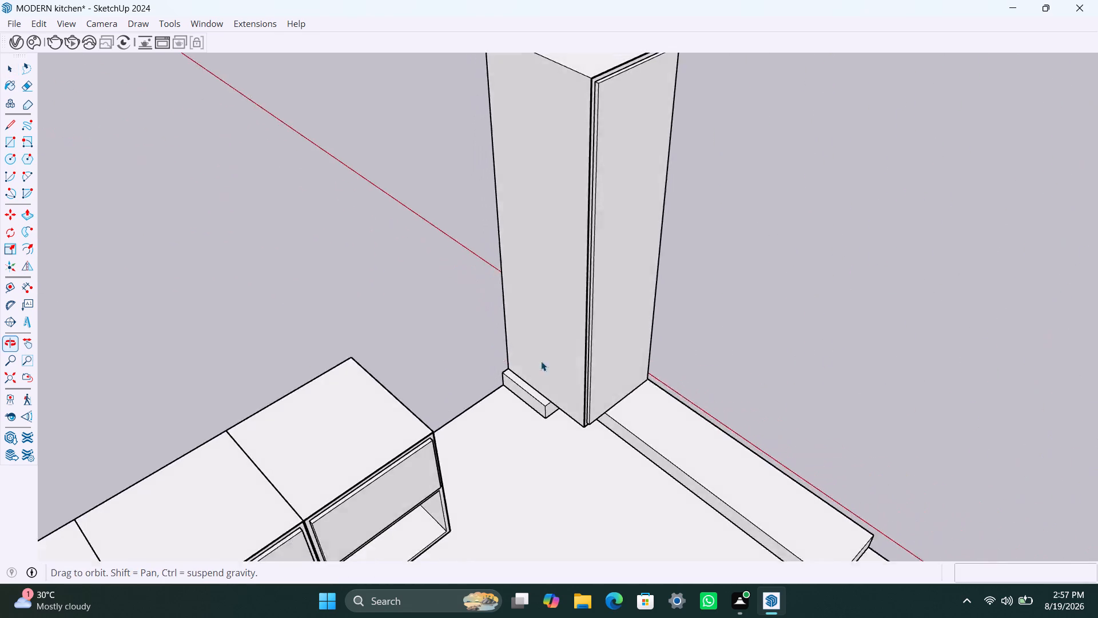
pyautogui.scroll(4, 637, 371)
pyautogui.moveTo(627, 373); pyautogui.dragTo(599, 375, button='middle')
pyautogui.hotkey('ctrl', 'z')
pyautogui.hotkey('ctrl', 'z')
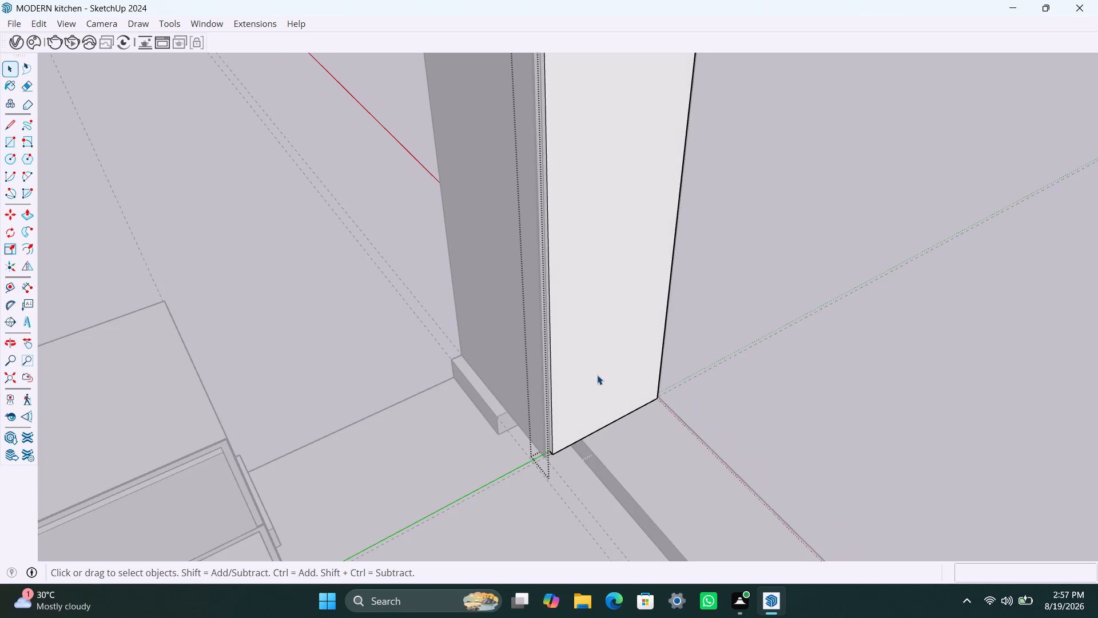
pyautogui.hotkey('ctrl', 'z')
pyautogui.hotkey('ctrl', 'z')
pyautogui.hotkey('ctrl', 'z')
pyautogui.hotkey('ctrl', 'z')
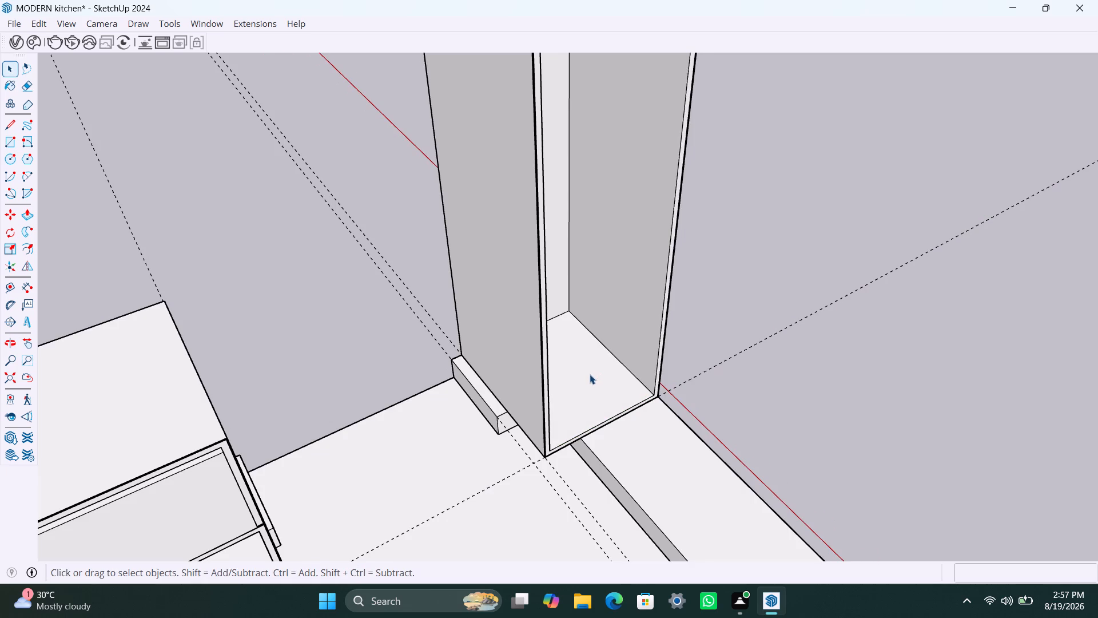
pyautogui.hotkey('ctrl', 'z')
pyautogui.hotkey('ctrl', 'z')
pyautogui.hotkey('ctrl', 'z')
pyautogui.hotkey('ctrl', 'z')
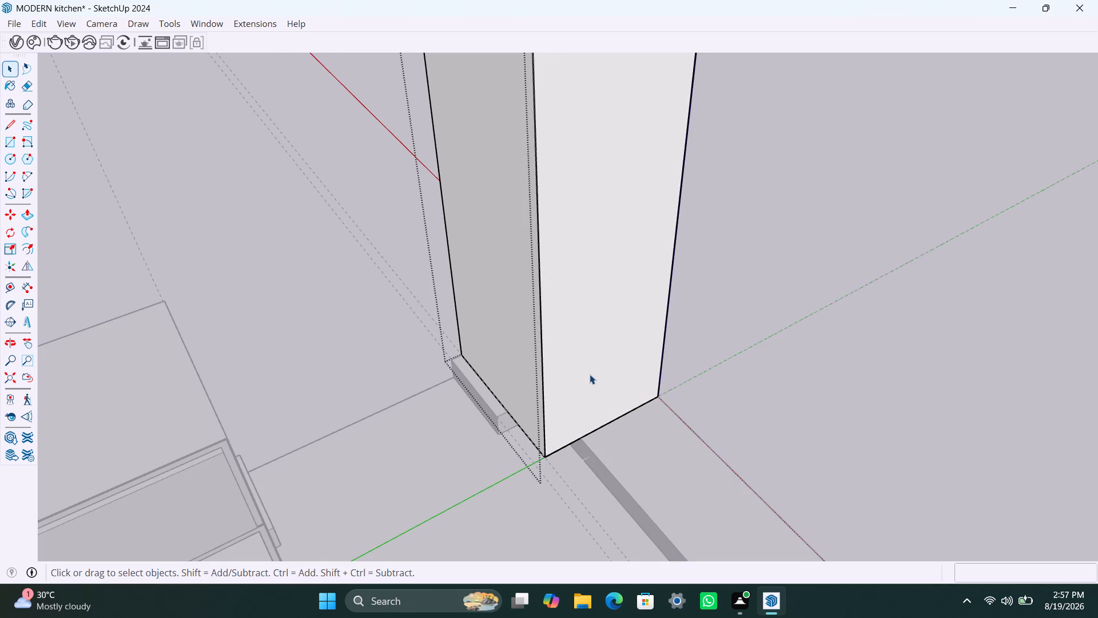
pyautogui.hotkey('ctrl', 'z')
pyautogui.moveTo(555, 410); pyautogui.dragTo(689, 419, button='middle')
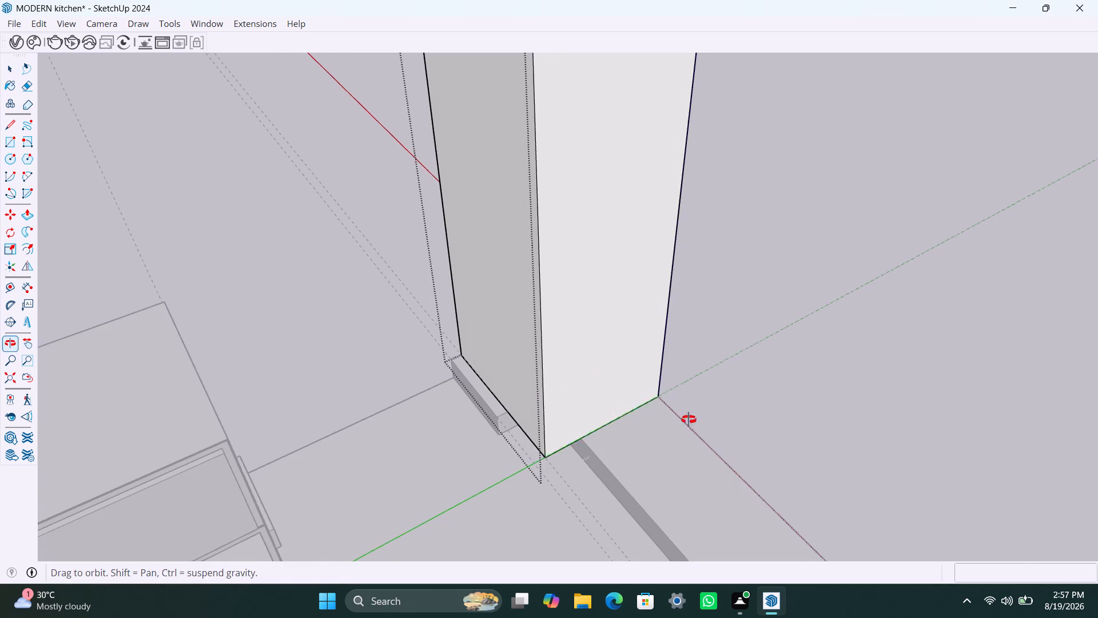
pyautogui.moveTo(689, 419); pyautogui.dragTo(913, 382, button='middle')
pyautogui.scroll(-2, 657, 427)
pyautogui.moveTo(646, 430); pyautogui.dragTo(673, 430, button='middle')
pyautogui.click(734, 284)
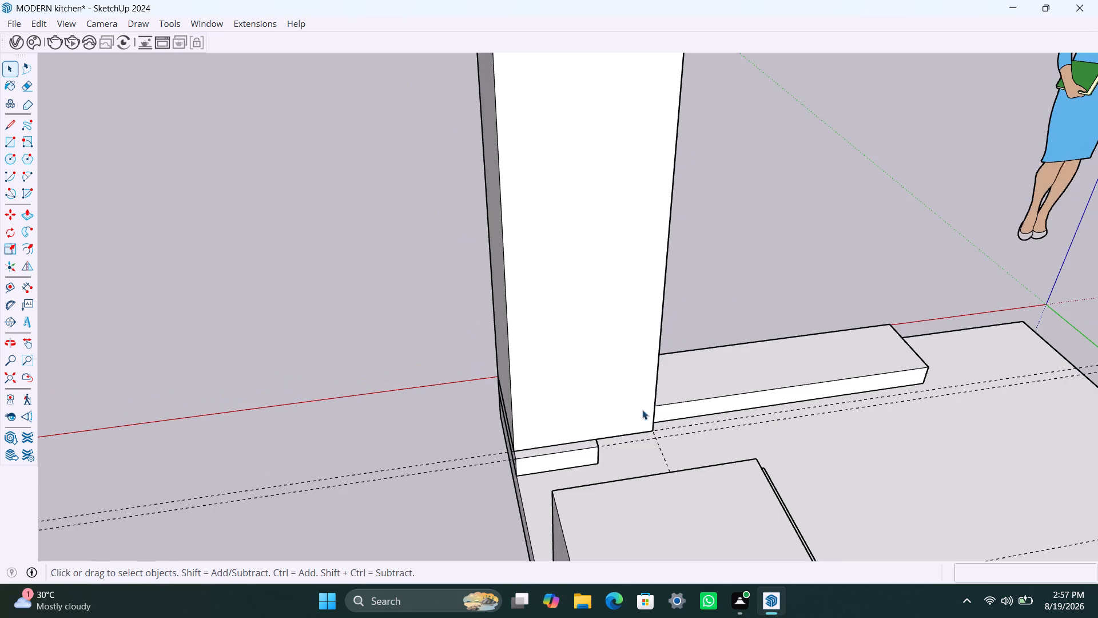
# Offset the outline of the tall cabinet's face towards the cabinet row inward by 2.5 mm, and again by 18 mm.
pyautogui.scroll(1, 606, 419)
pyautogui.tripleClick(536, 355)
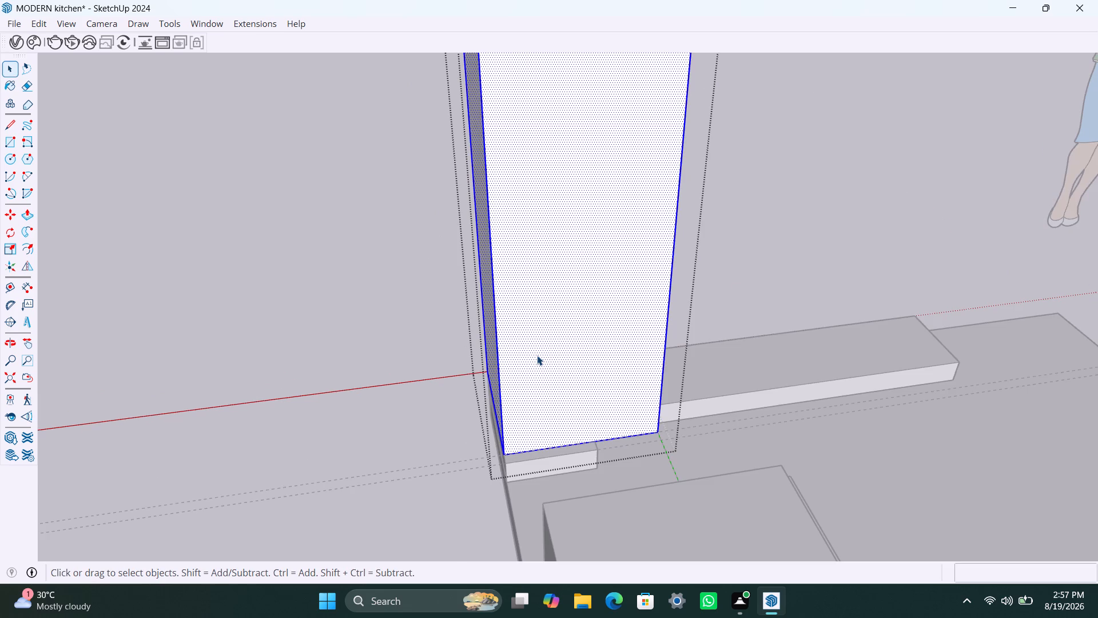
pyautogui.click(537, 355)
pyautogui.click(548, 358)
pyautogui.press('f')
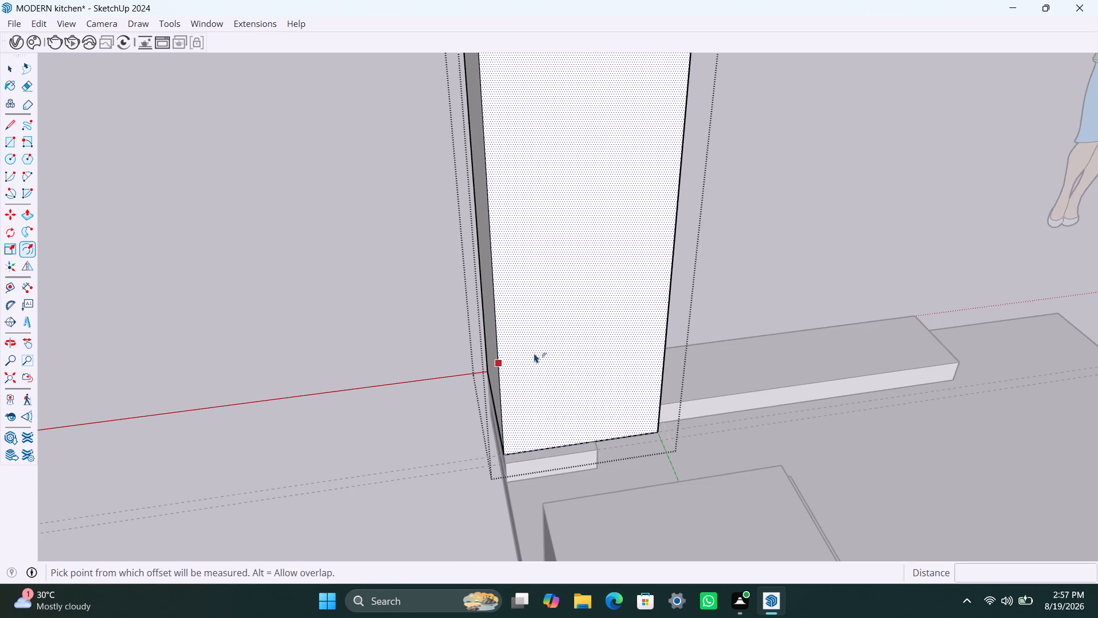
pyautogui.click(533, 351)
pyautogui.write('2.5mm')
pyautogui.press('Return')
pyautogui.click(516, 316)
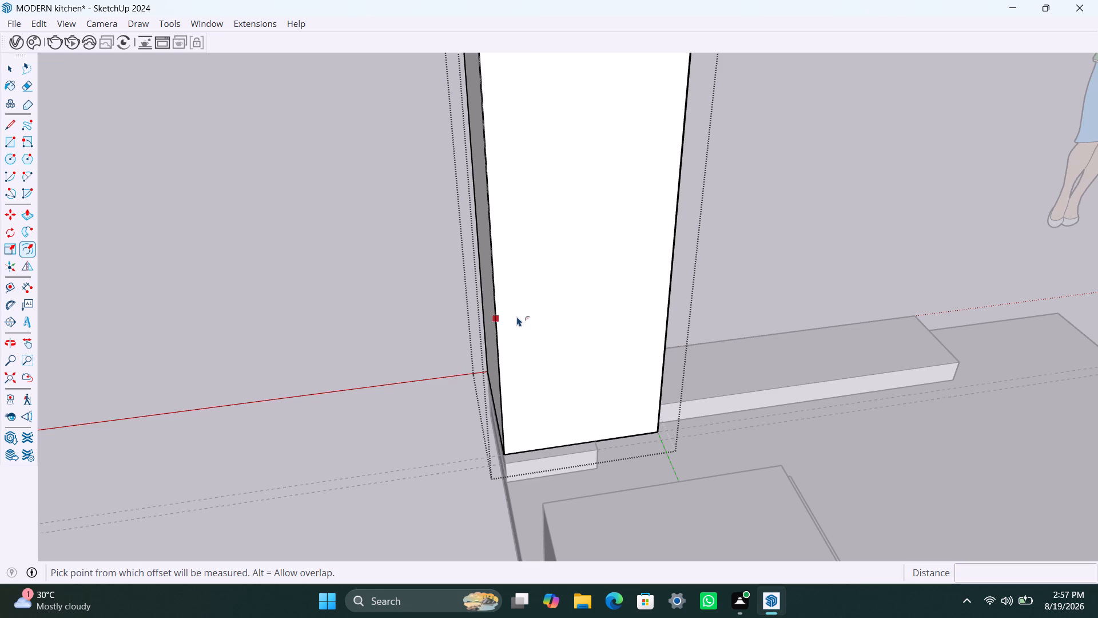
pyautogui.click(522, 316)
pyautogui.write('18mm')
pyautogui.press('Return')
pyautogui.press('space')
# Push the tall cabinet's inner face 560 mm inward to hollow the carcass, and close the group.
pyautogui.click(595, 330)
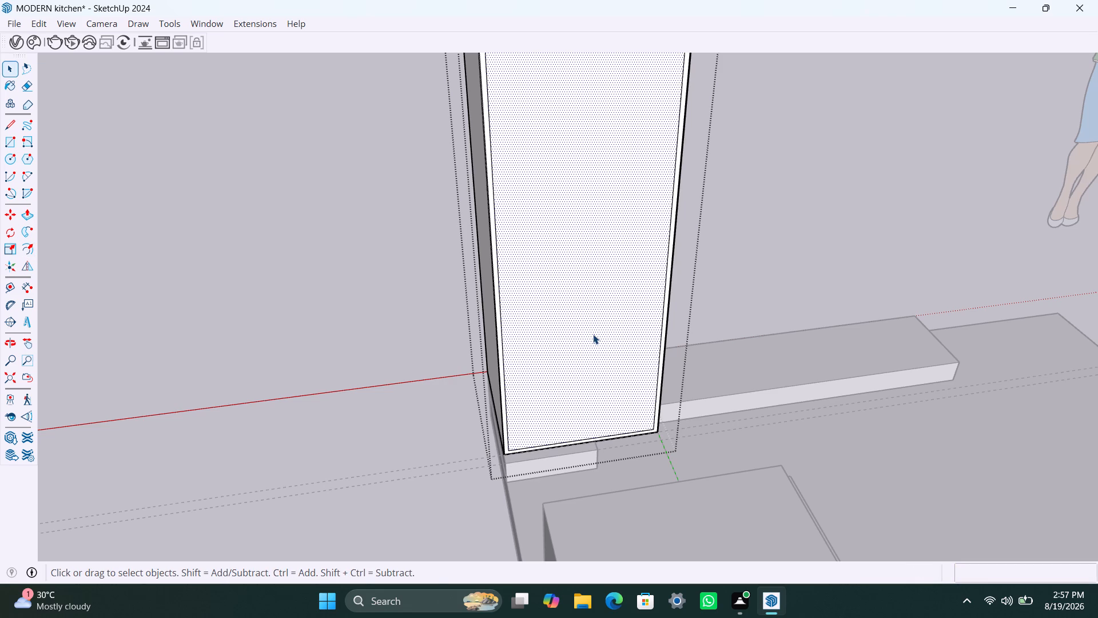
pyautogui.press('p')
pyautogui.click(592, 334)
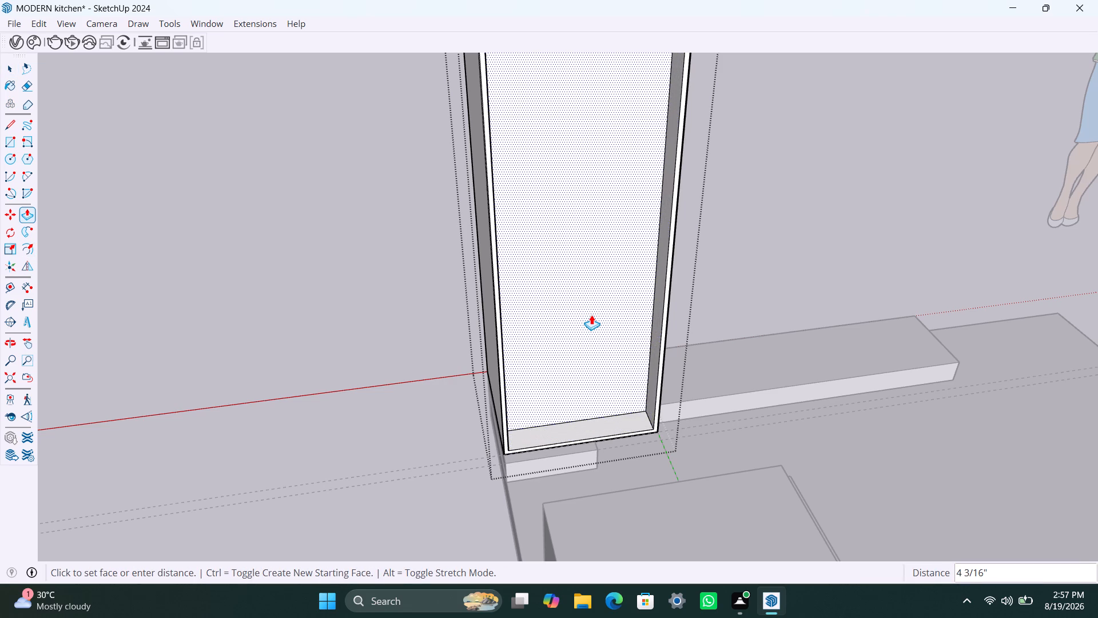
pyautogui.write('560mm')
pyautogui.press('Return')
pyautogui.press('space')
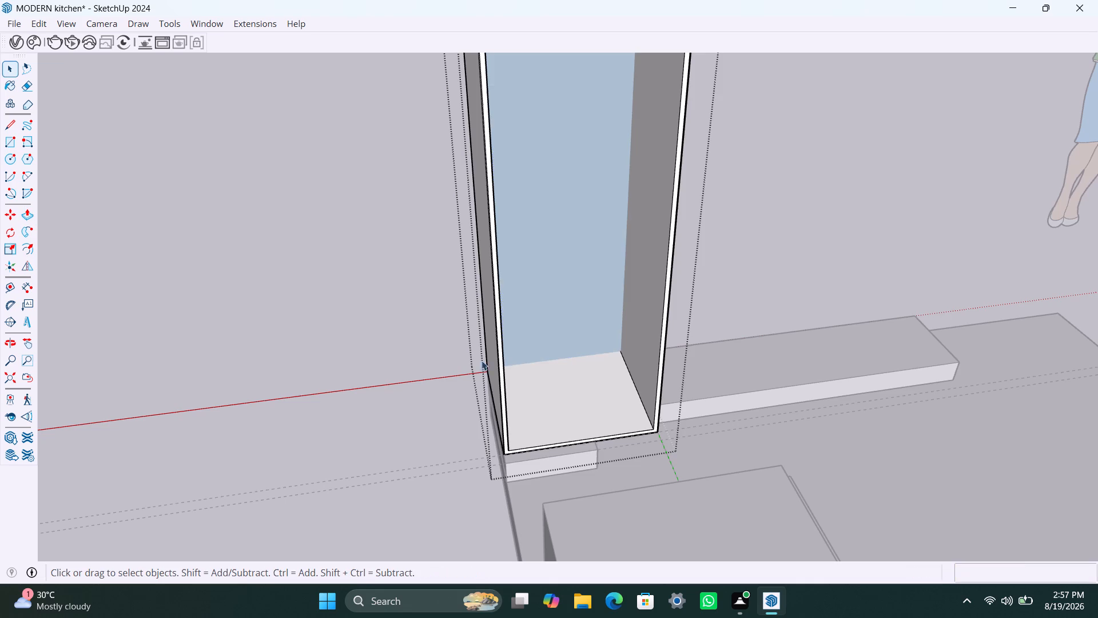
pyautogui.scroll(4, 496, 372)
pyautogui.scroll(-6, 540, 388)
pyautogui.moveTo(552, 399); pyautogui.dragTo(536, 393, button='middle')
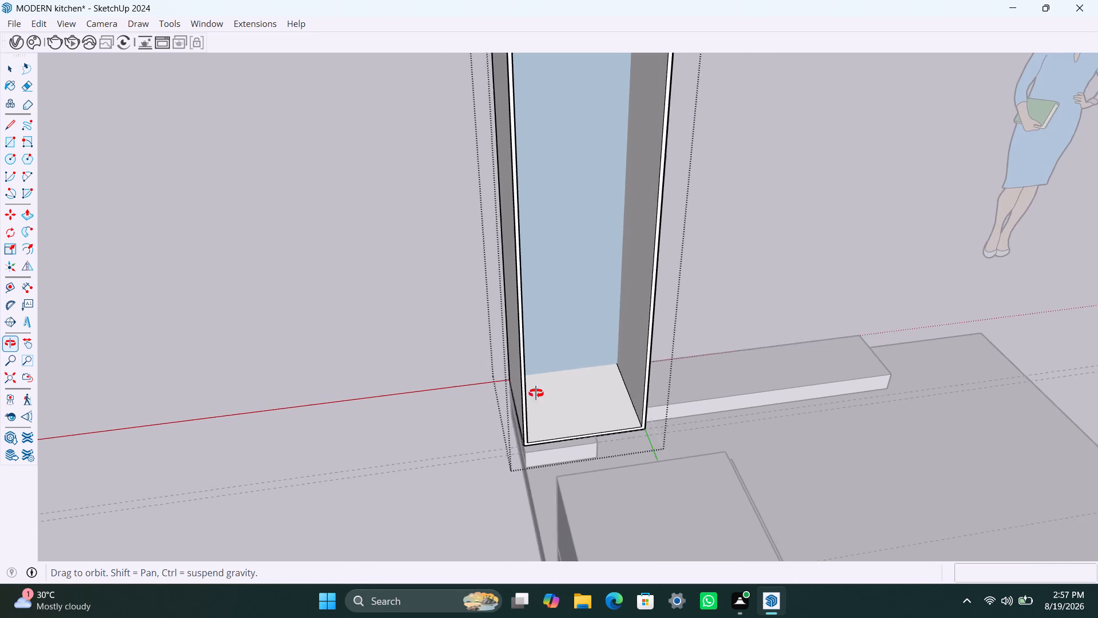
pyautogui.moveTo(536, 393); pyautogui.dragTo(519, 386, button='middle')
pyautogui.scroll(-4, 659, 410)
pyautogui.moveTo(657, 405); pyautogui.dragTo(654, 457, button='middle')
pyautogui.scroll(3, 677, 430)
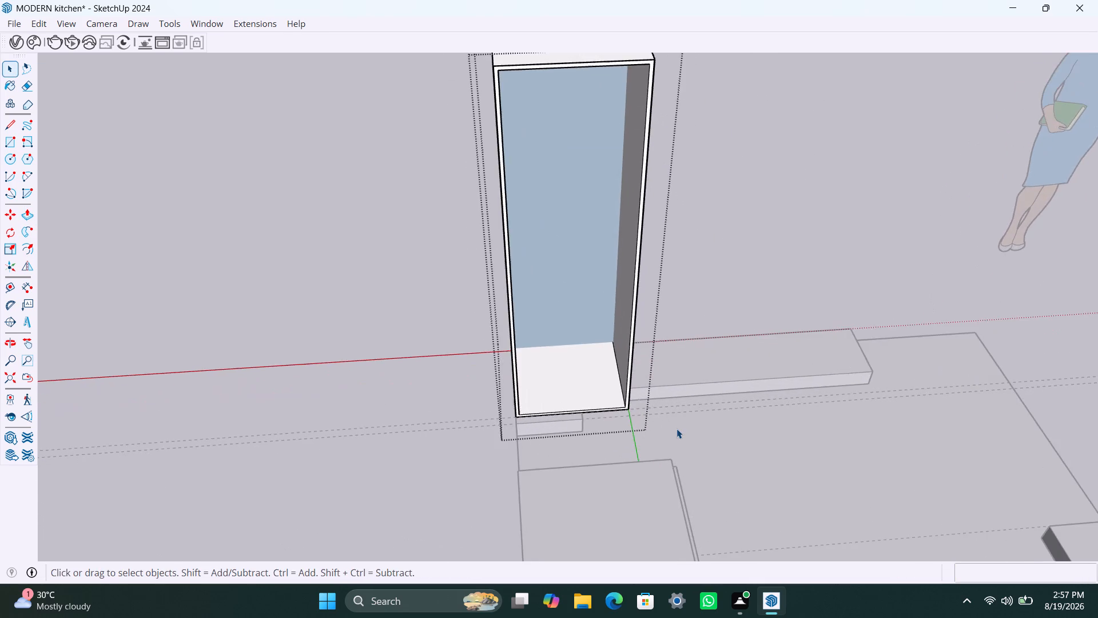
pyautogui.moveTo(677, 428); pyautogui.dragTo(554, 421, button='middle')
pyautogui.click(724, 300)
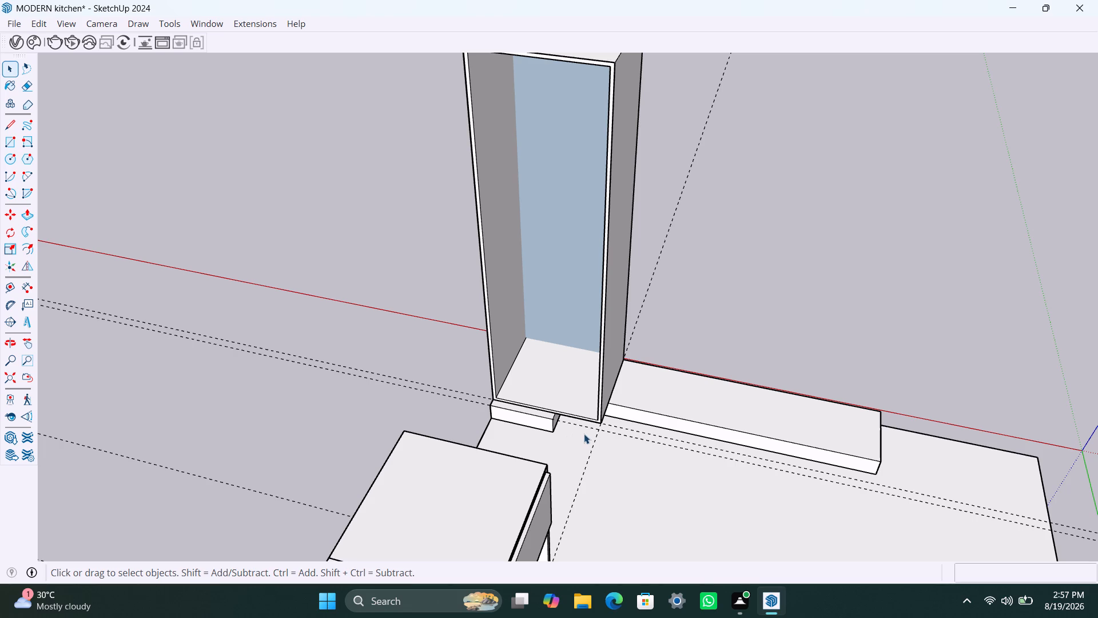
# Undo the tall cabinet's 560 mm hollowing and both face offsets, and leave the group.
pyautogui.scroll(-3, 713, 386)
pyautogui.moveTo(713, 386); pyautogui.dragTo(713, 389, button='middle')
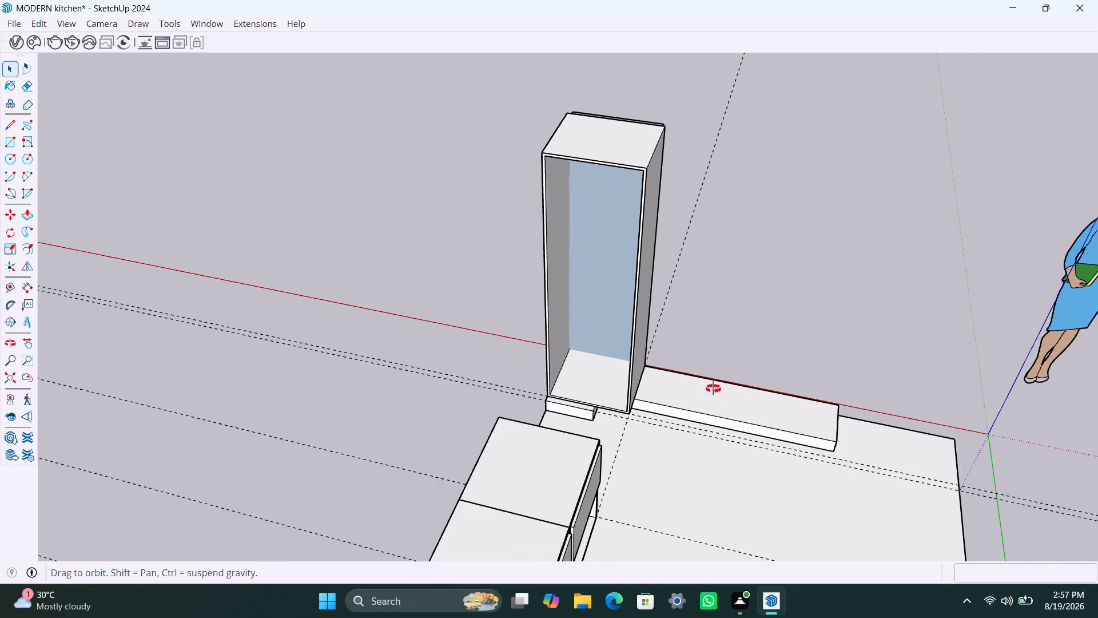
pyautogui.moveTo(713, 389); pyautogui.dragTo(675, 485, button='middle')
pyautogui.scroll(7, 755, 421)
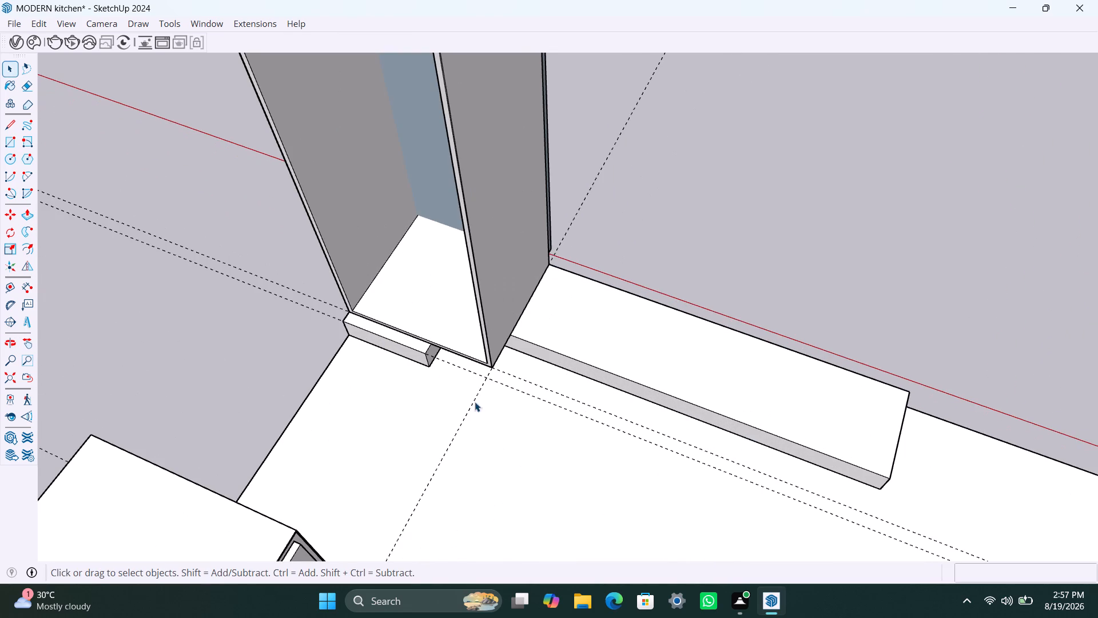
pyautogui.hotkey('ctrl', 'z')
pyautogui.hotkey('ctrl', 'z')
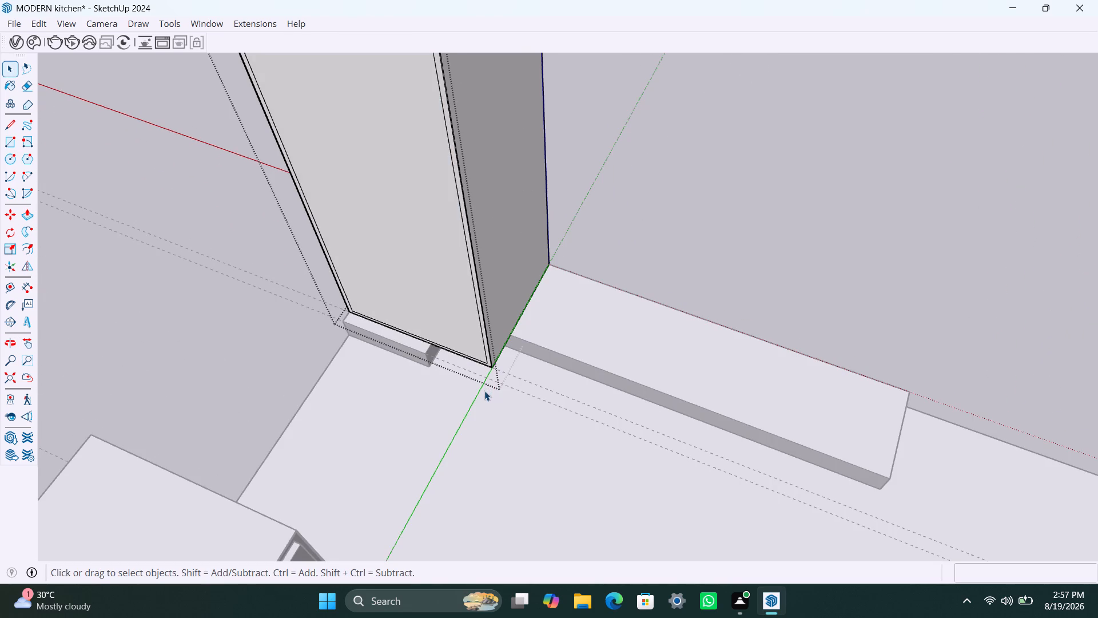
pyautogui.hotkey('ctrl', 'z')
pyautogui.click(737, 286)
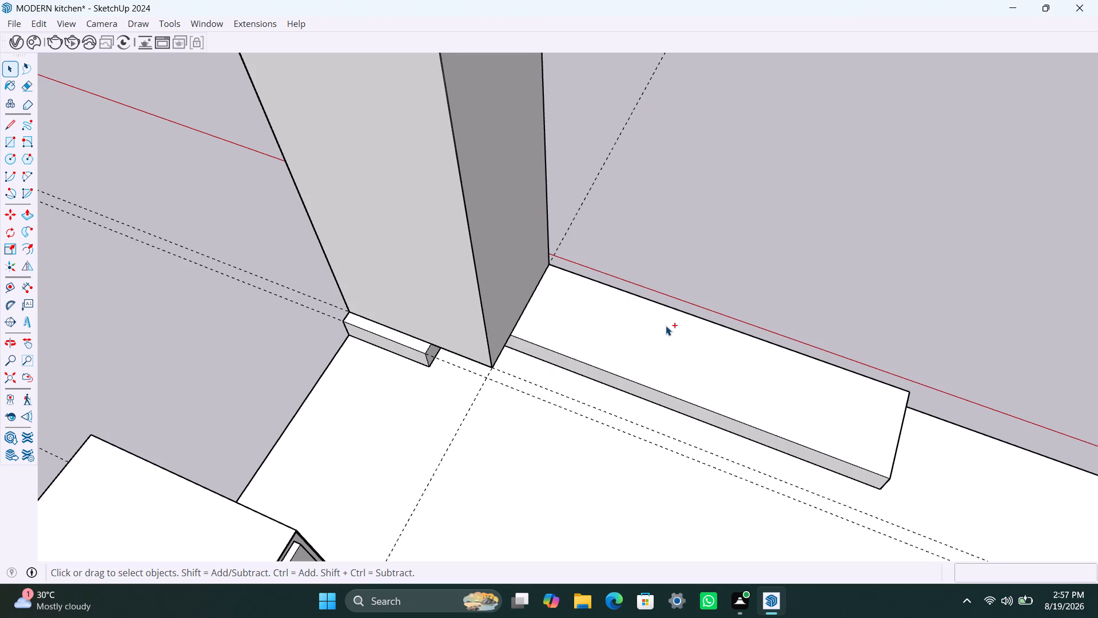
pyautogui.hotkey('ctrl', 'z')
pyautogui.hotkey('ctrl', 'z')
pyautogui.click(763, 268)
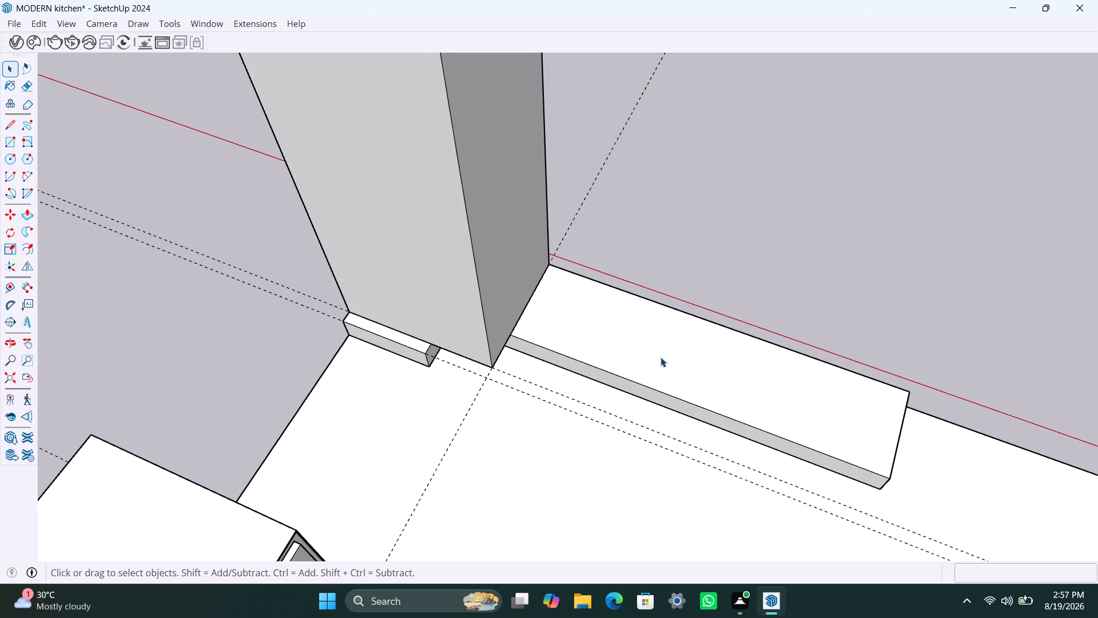
# Place a guide parallel to the outer long edge of the low plinth beside the tall cabinet, at 5600 mm.
pyautogui.press('t')
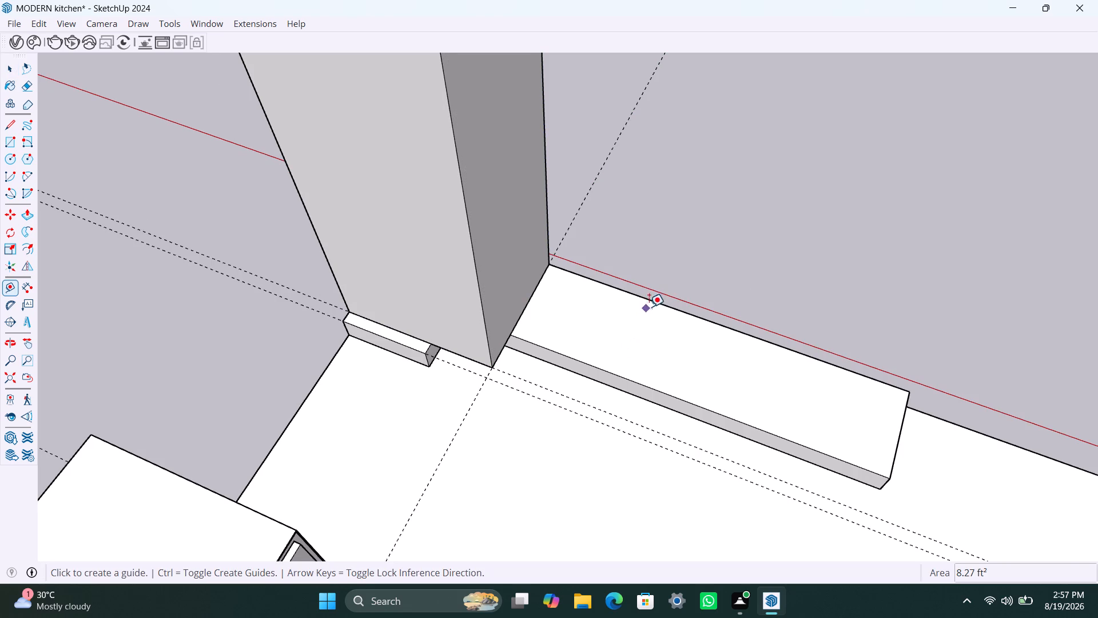
pyautogui.click(655, 304)
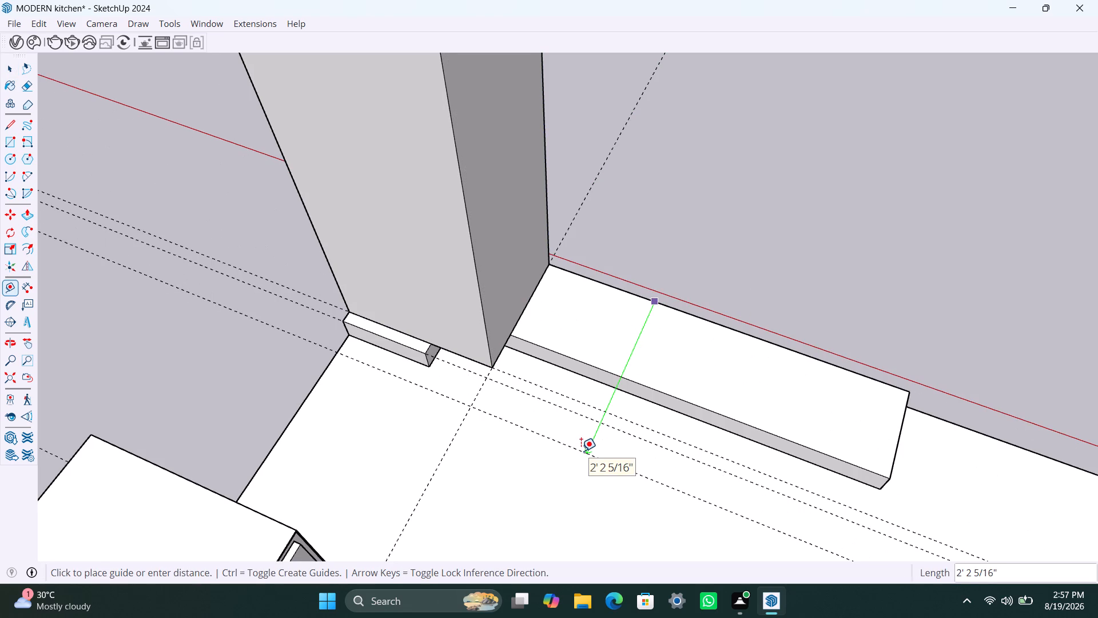
pyautogui.press('5')
pyautogui.press('Delete')
pyautogui.write('600mm')
pyautogui.press('Return')
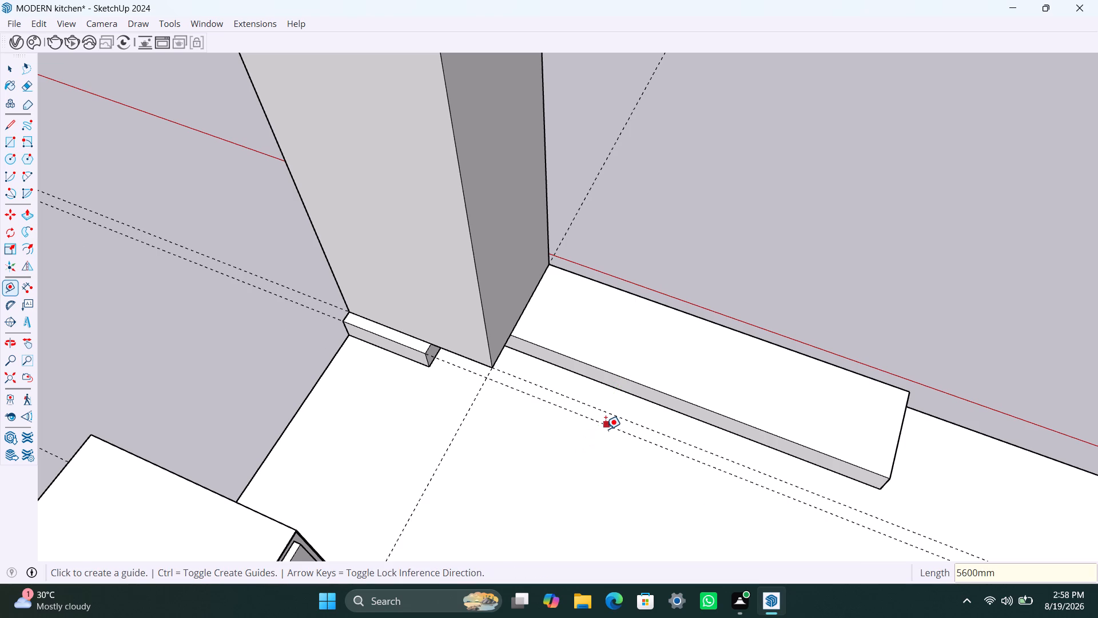
# Place a guide 600 mm from the farther of the two parallel floor guides, on the side of the plinth's outer edge.
pyautogui.click(606, 429)
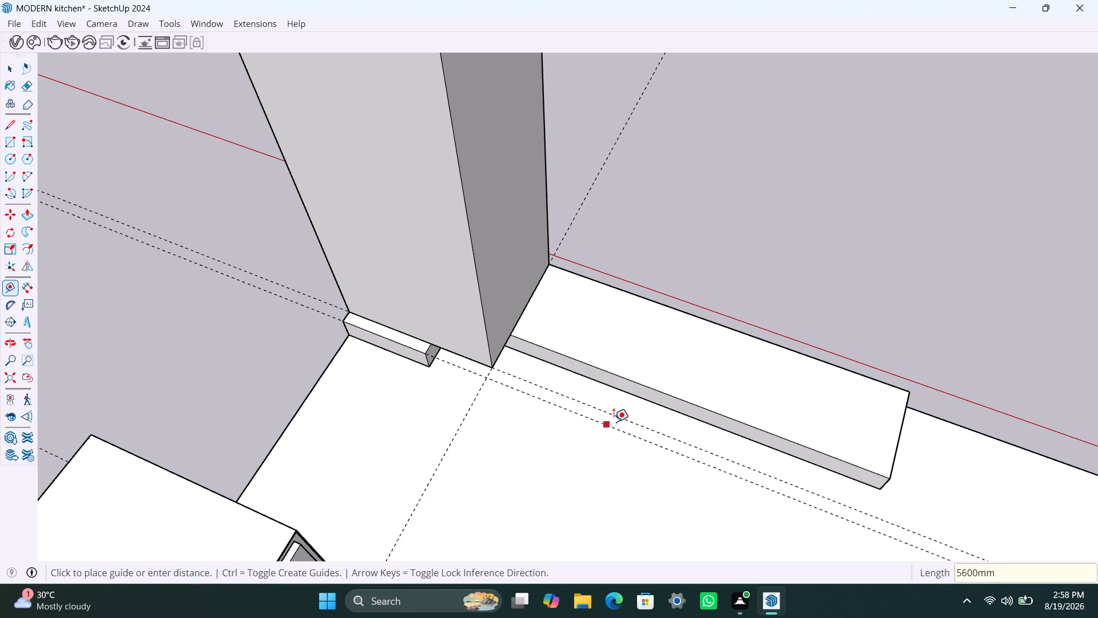
pyautogui.write('600mm')
pyautogui.press('Return')
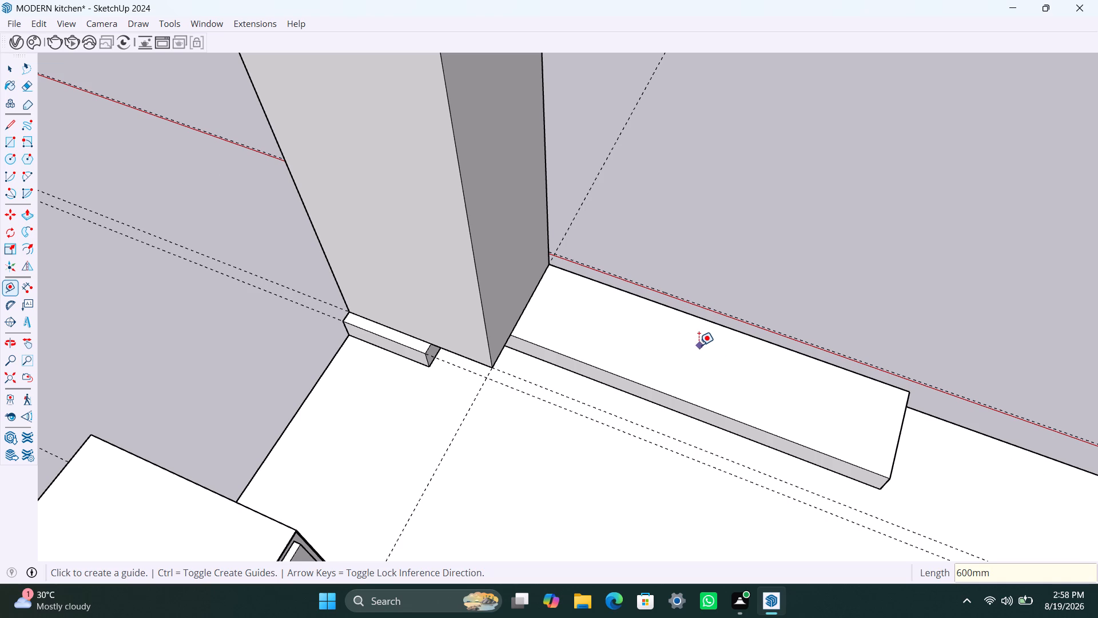
pyautogui.press('space')
# Place a guide 600 mm in from the plinth's outer long edge, across the floor beside the tall cabinet.
pyautogui.scroll(-1, 640, 397)
pyautogui.moveTo(622, 401); pyautogui.dragTo(576, 409, button='middle')
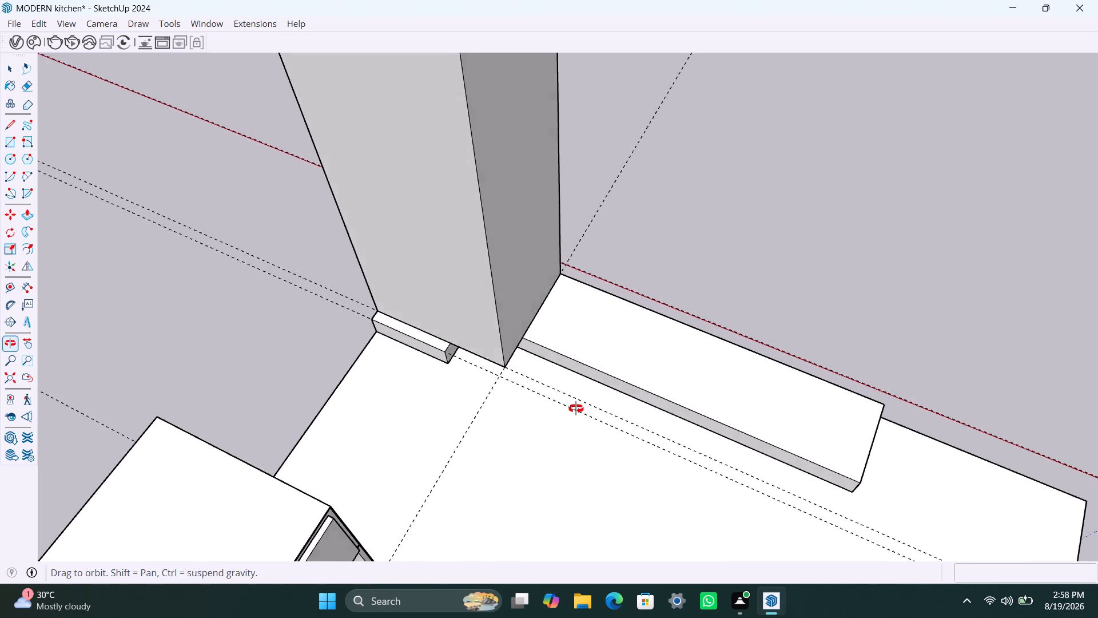
pyautogui.moveTo(576, 409); pyautogui.dragTo(369, 399, button='middle')
pyautogui.moveTo(606, 395); pyautogui.dragTo(509, 389, button='middle')
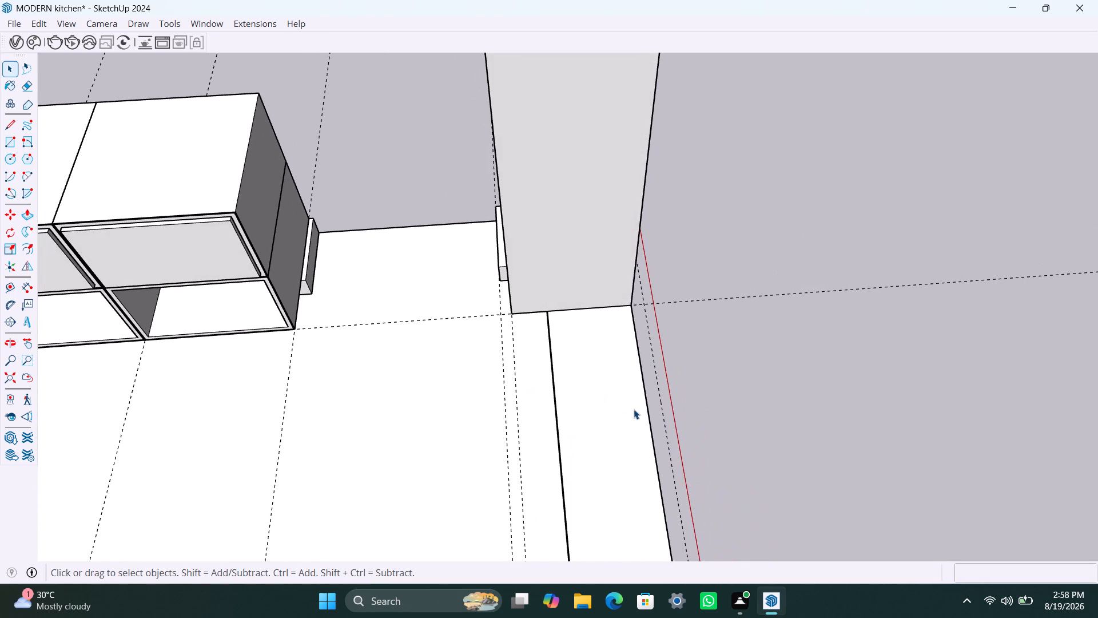
pyautogui.press('t')
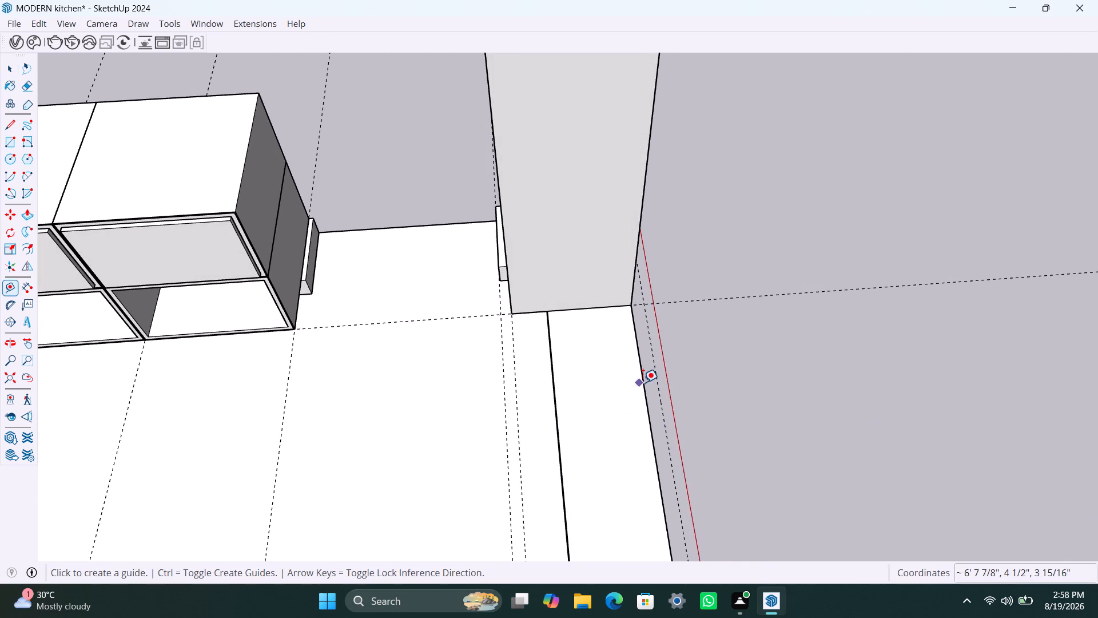
pyautogui.click(643, 382)
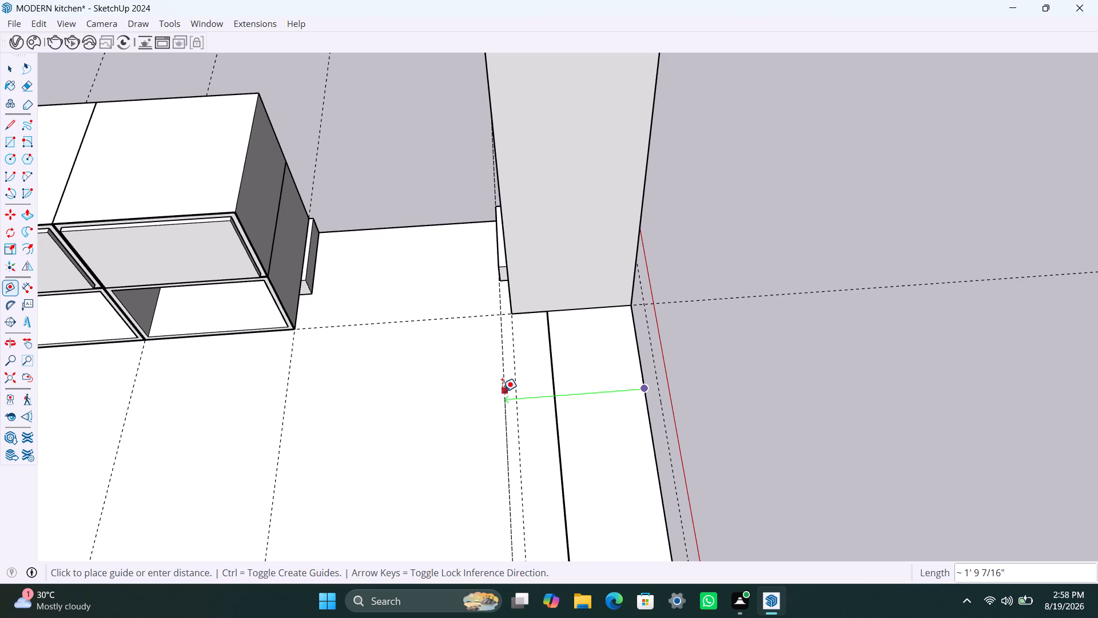
pyautogui.press('6')
pyautogui.write('00')
pyautogui.press('m')
pyautogui.press('m')
pyautogui.press('Return')
pyautogui.press('space')
pyautogui.scroll(-4, 484, 393)
pyautogui.moveTo(477, 412); pyautogui.dragTo(606, 369, button='middle')
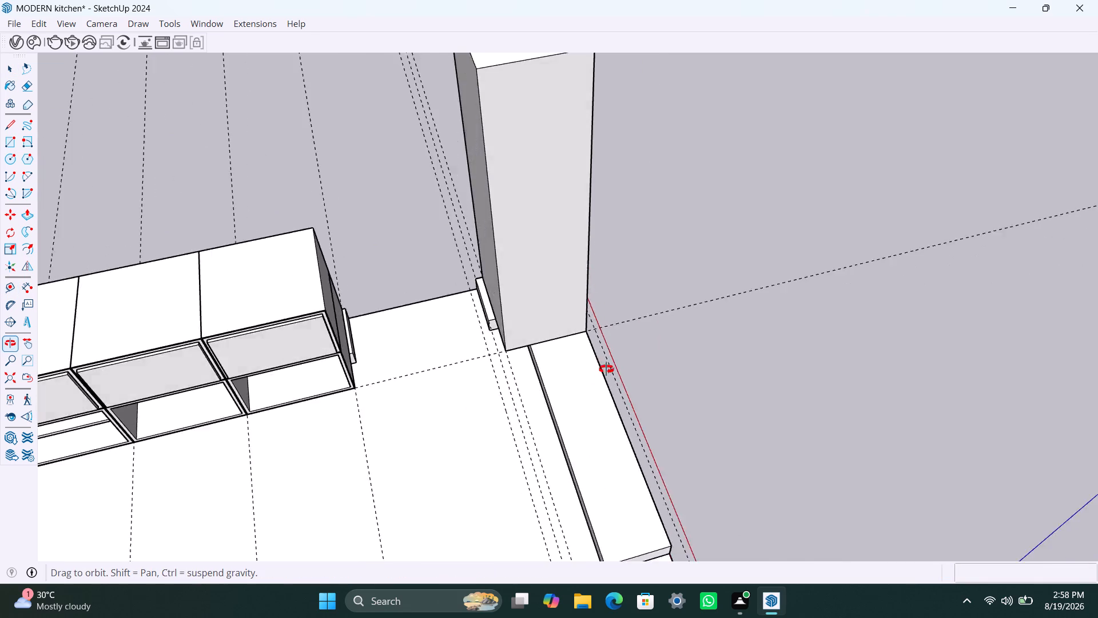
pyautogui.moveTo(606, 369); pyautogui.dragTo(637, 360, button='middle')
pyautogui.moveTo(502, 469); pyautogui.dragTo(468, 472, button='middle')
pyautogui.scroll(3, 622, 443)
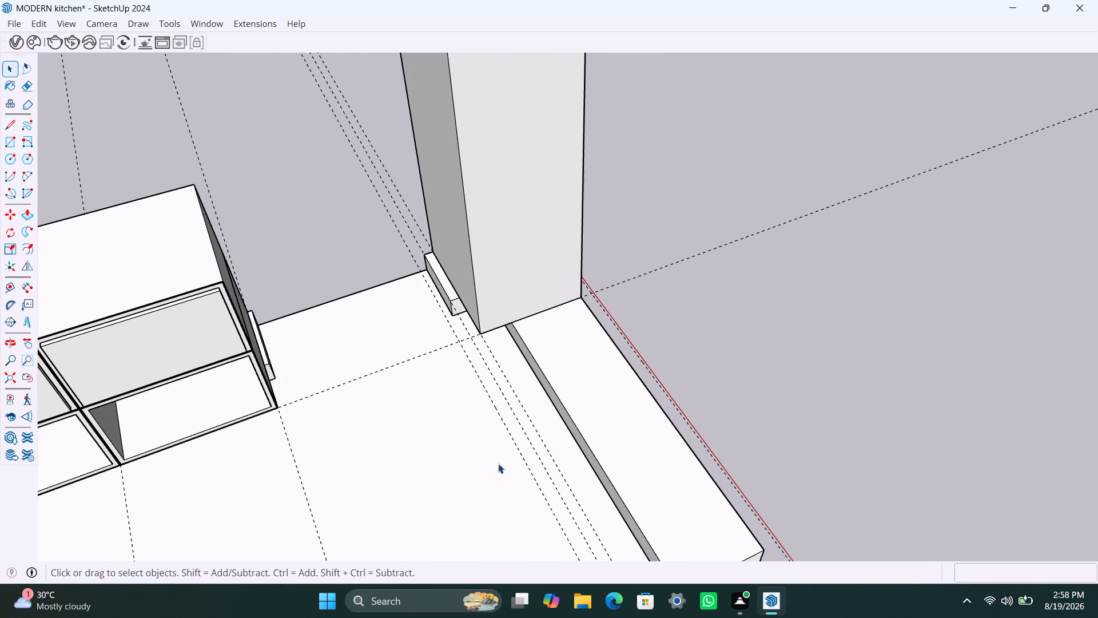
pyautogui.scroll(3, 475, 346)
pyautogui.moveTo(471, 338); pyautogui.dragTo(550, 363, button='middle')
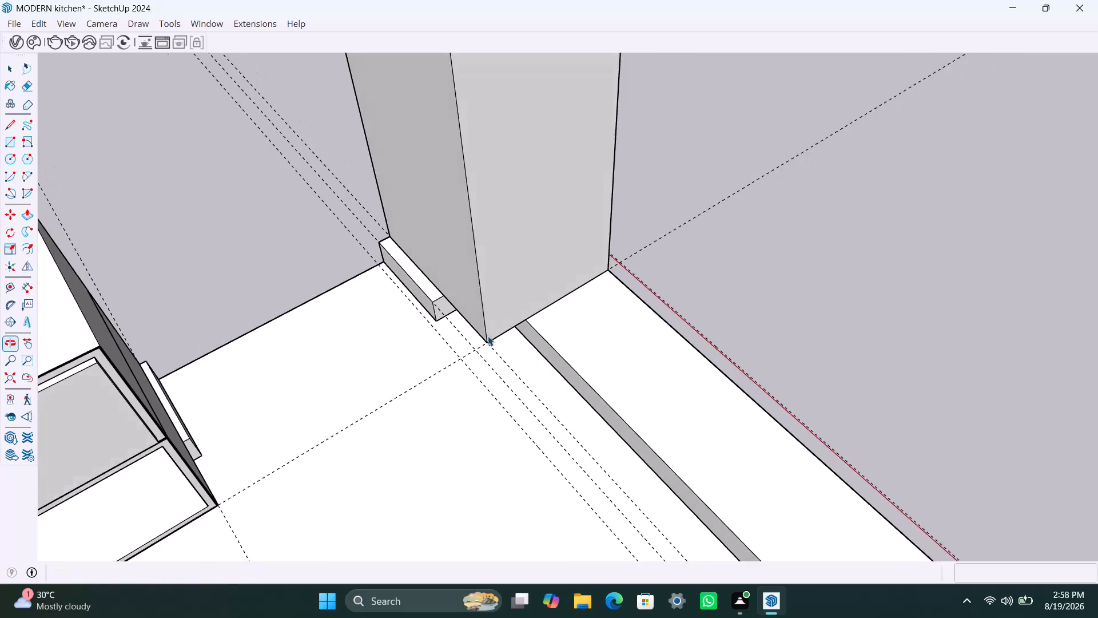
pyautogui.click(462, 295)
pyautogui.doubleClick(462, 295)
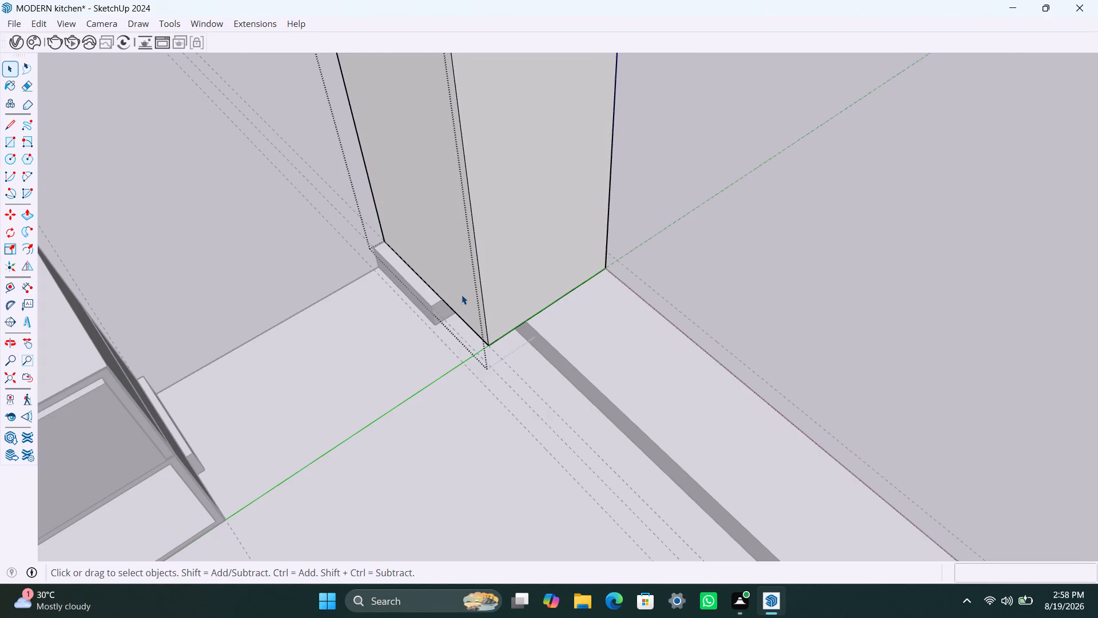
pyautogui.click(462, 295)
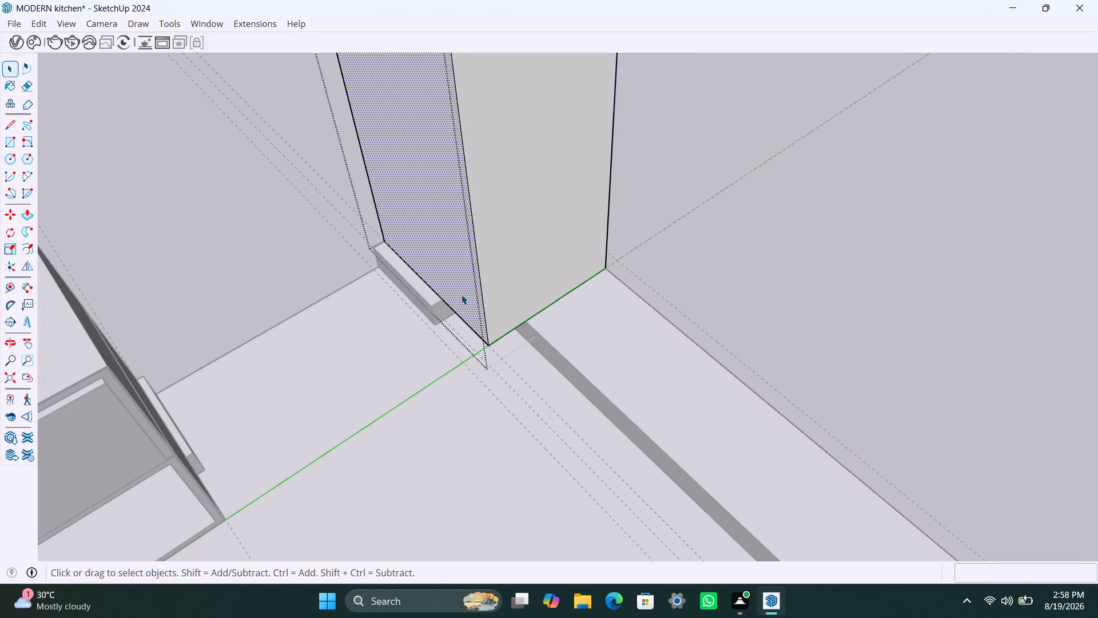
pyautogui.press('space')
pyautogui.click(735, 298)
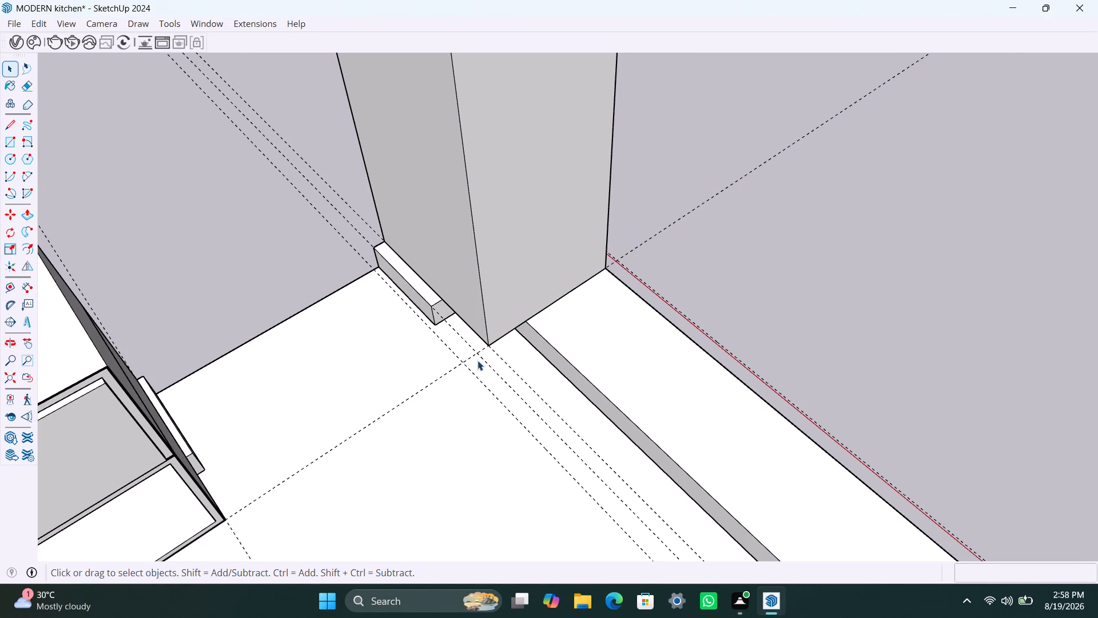
# Open the tall cabinet's group and offset its front face inward by 2.5 mm.
pyautogui.moveTo(489, 379); pyautogui.dragTo(650, 405, button='middle')
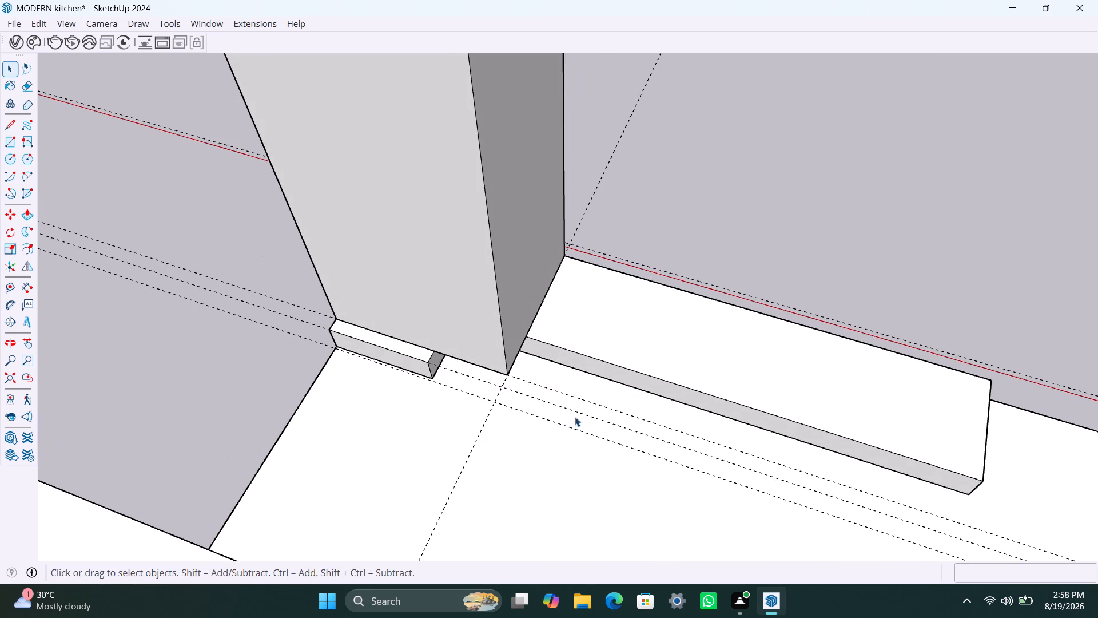
pyautogui.moveTo(454, 319); pyautogui.dragTo(595, 382, button='middle')
pyautogui.doubleClick(397, 314)
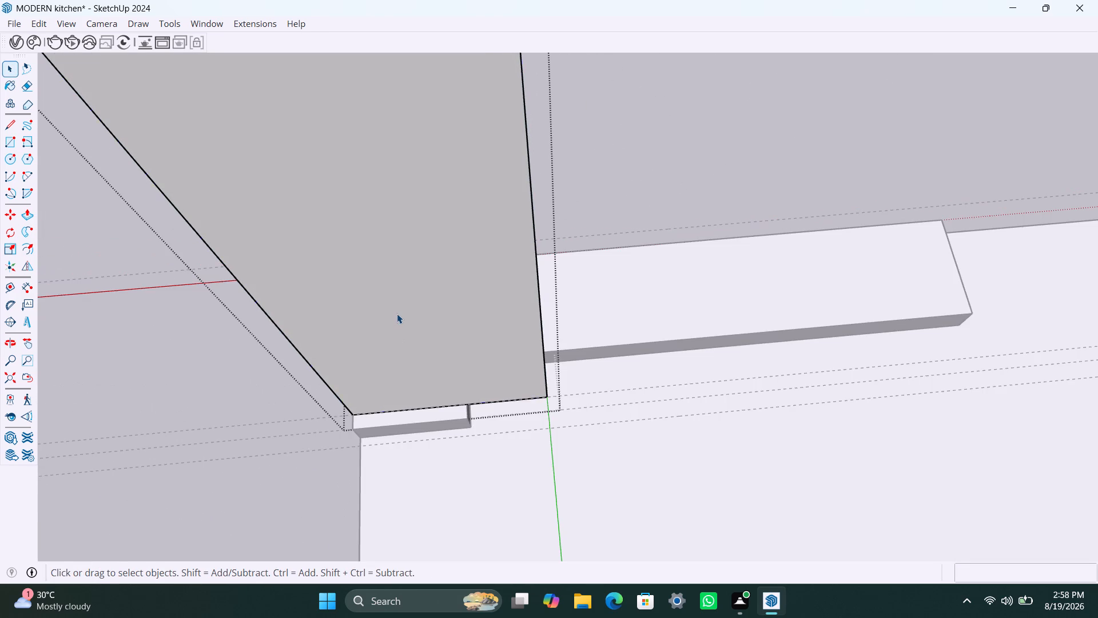
pyautogui.click(397, 314)
pyautogui.click(407, 323)
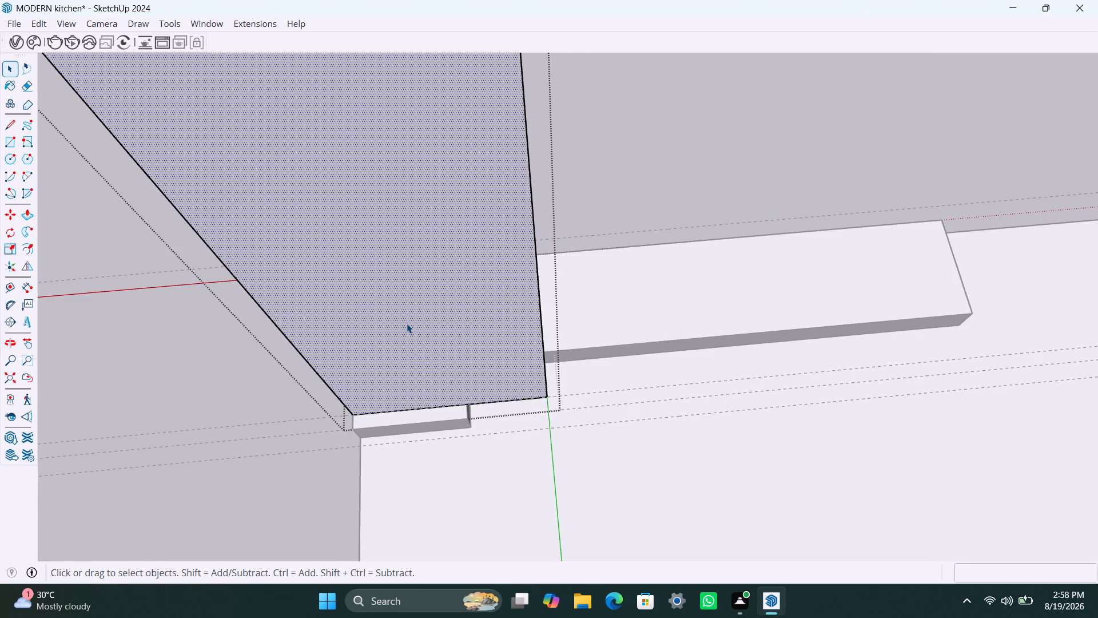
pyautogui.press('f')
pyautogui.click(402, 323)
pyautogui.write('2.5mm')
pyautogui.press('Return')
# Offset the tall cabinet's inner front face inward by a further 18 mm to outline the carcass walls.
pyautogui.click(380, 288)
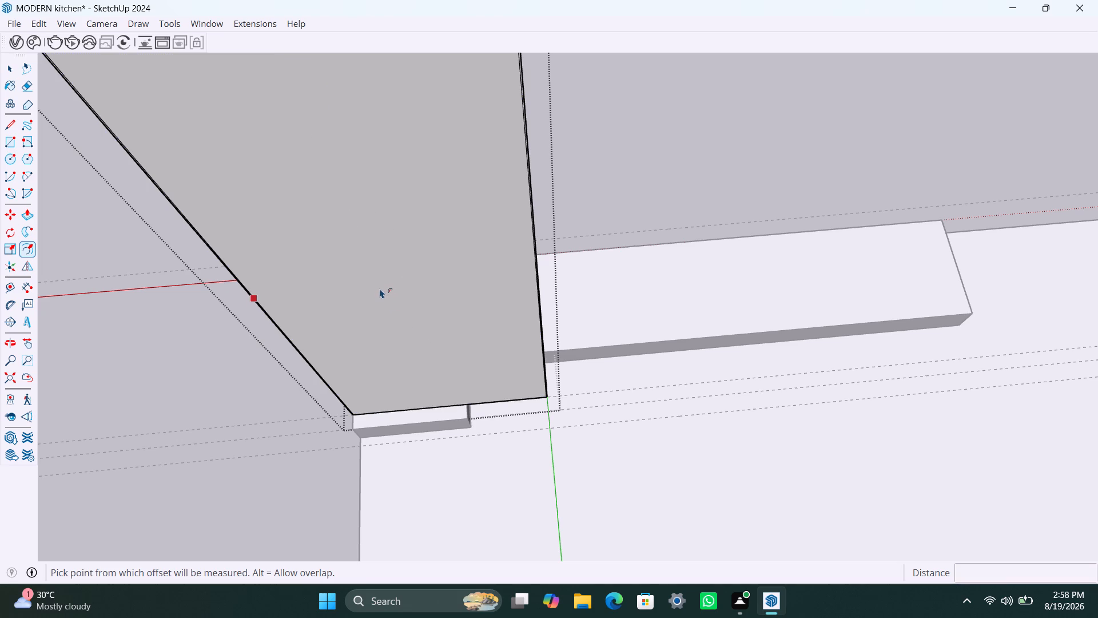
pyautogui.press('1')
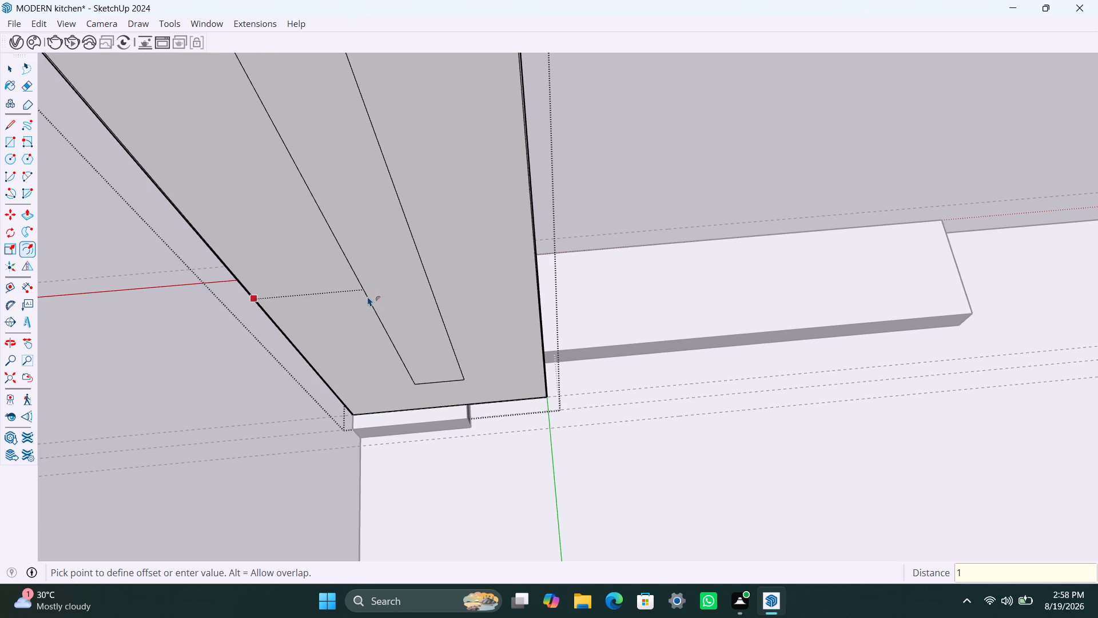
pyautogui.press('8')
pyautogui.write('mm')
pyautogui.press('Return')
pyautogui.press('space')
# Delete the thin 2.5 mm border face around the tall cabinet's front.
pyautogui.scroll(2, 520, 359)
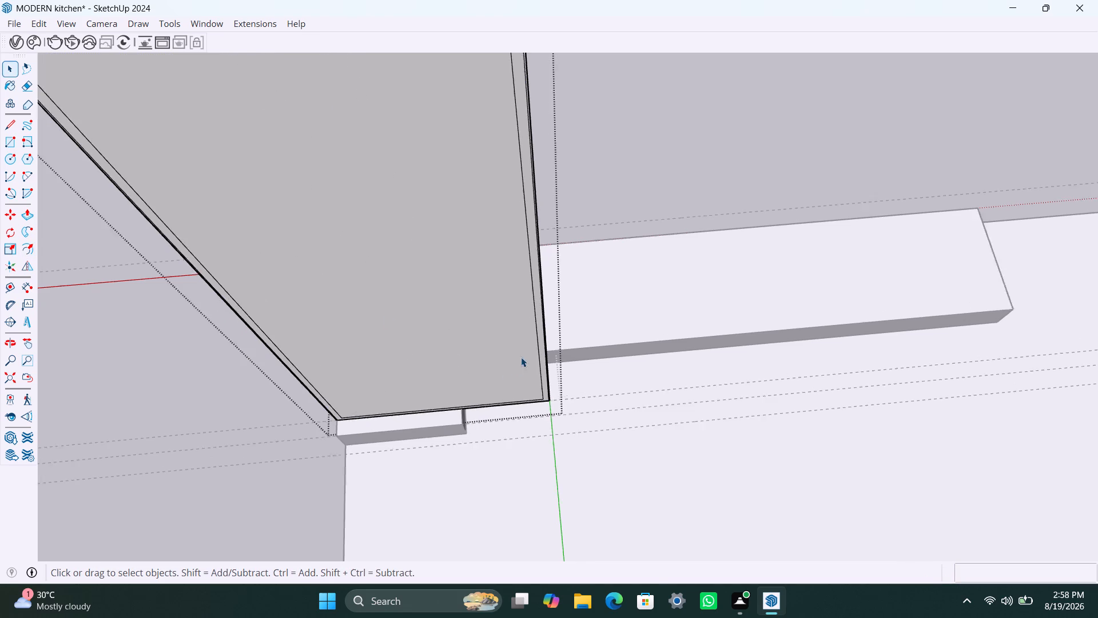
pyautogui.scroll(10, 521, 357)
pyautogui.scroll(5, 587, 334)
pyautogui.click(576, 332)
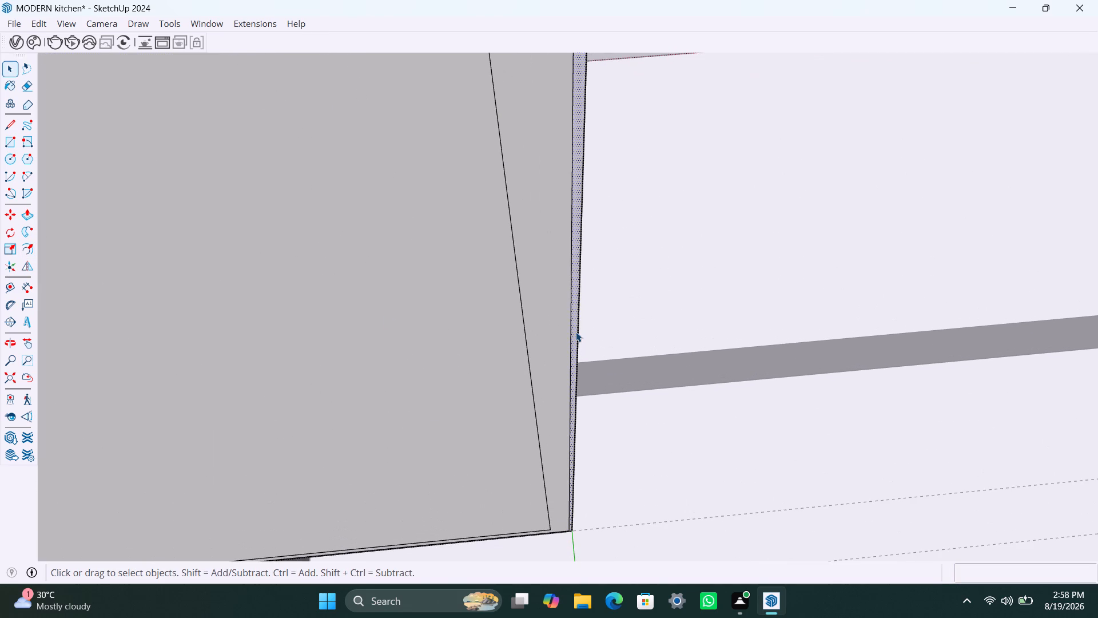
pyautogui.press('Delete')
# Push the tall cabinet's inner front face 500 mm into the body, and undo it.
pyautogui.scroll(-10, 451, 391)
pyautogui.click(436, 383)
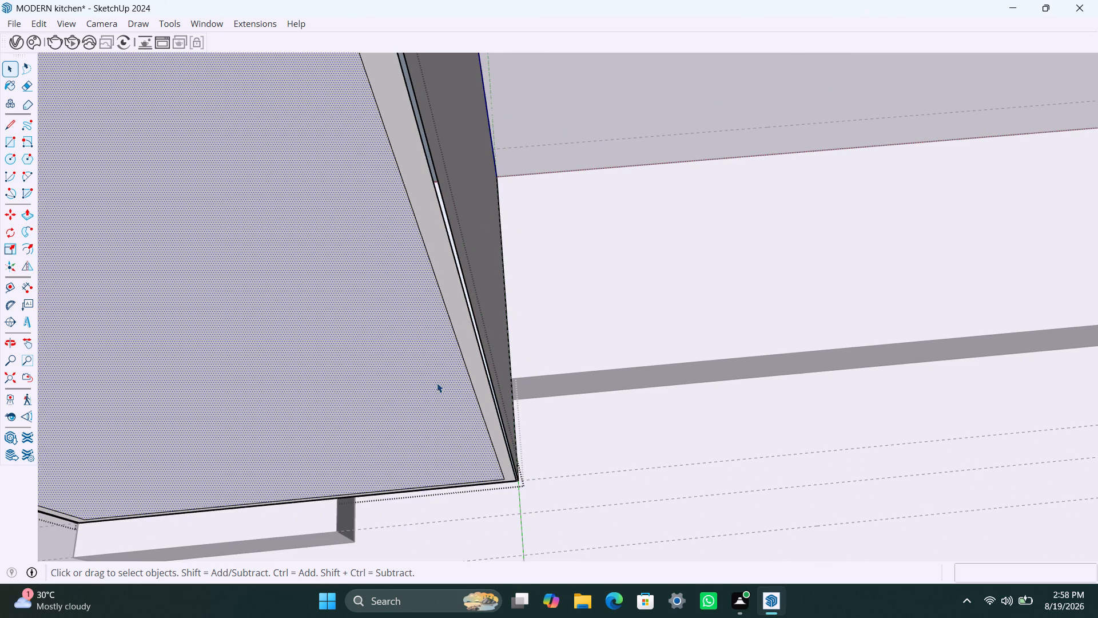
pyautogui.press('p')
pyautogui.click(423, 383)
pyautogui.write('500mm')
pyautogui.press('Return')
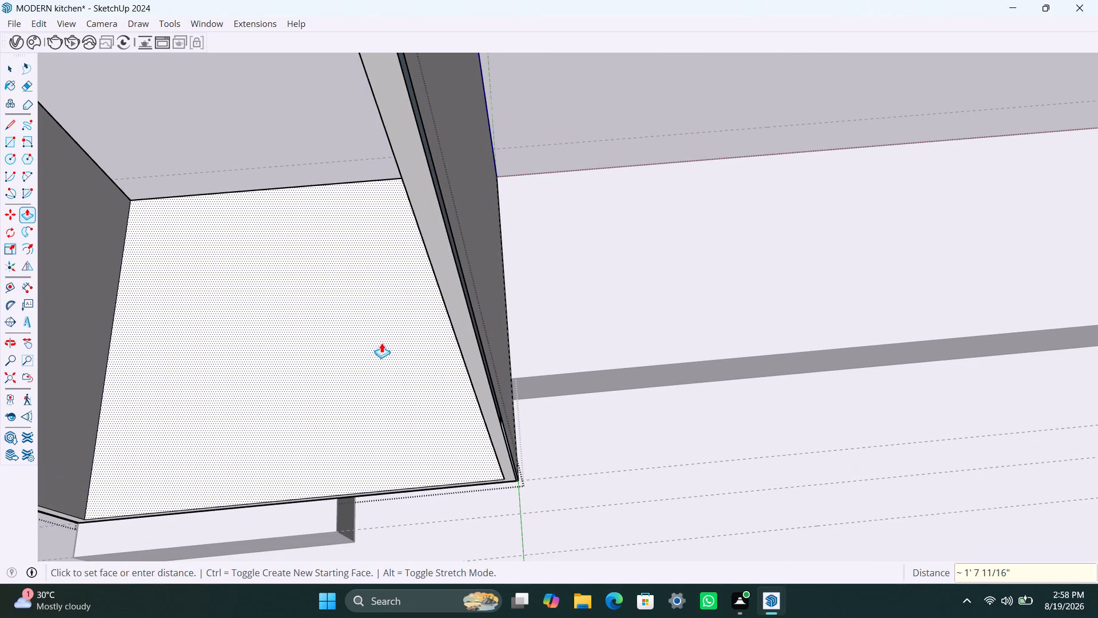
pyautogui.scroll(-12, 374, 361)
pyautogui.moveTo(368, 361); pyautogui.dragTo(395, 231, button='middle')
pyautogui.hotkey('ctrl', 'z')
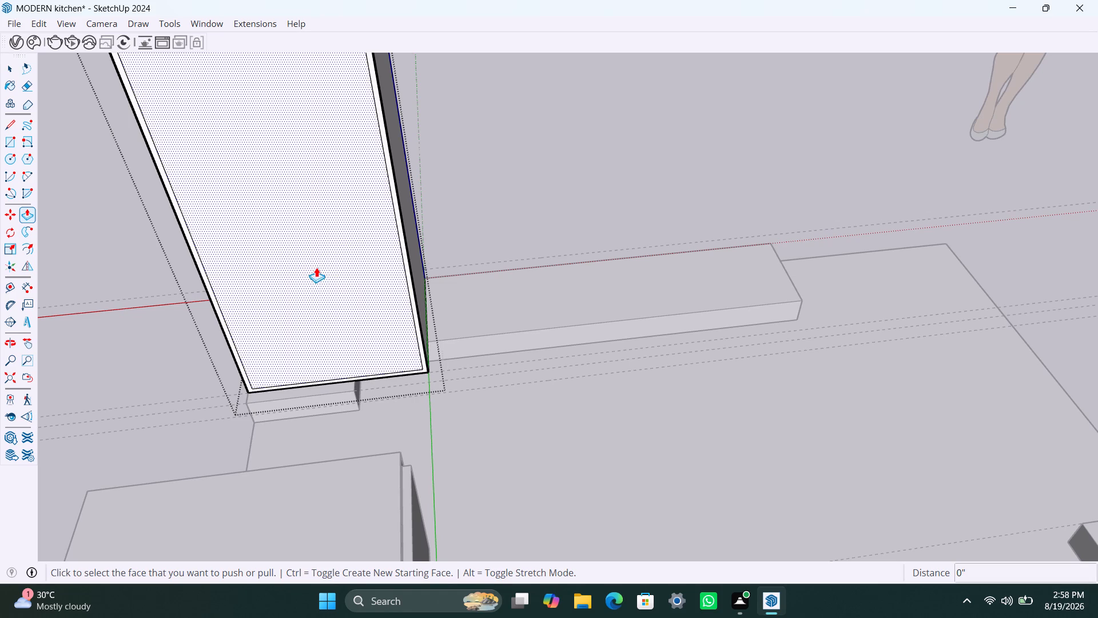
# Hollow the tall cabinet by pushing its inner front face 490 mm inward, and leave the group.
pyautogui.click(316, 267)
pyautogui.click(329, 257)
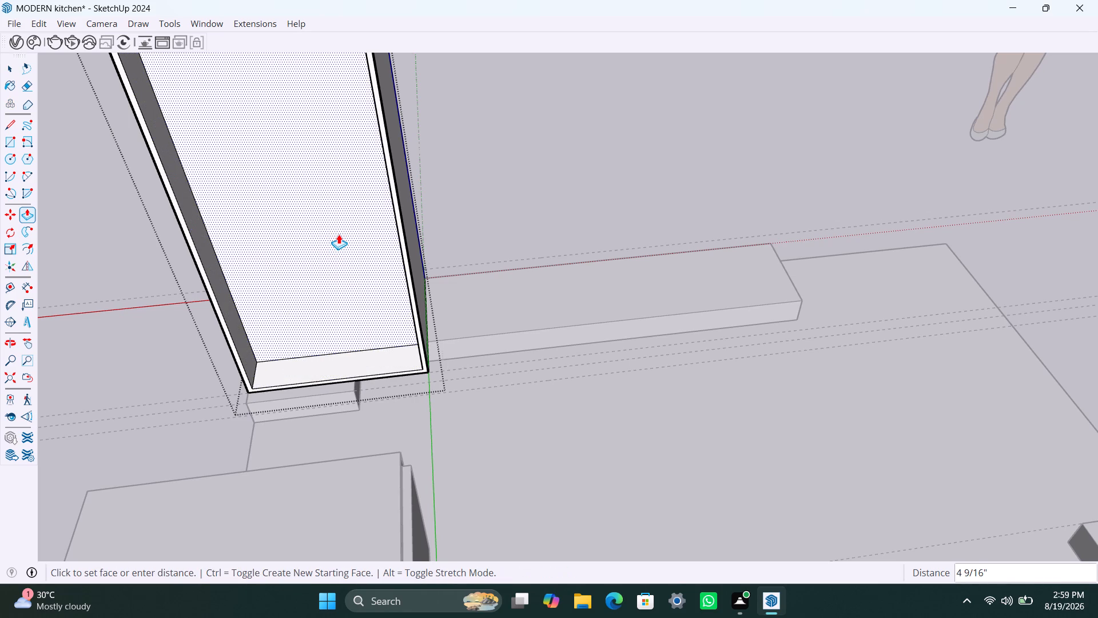
pyautogui.write('490mm')
pyautogui.press('Return')
pyautogui.press('space')
pyautogui.click(510, 232)
# Draw a rectangle across the tall cabinet's open front between opposite carcass corners and make it a group.
pyautogui.scroll(-4, 470, 227)
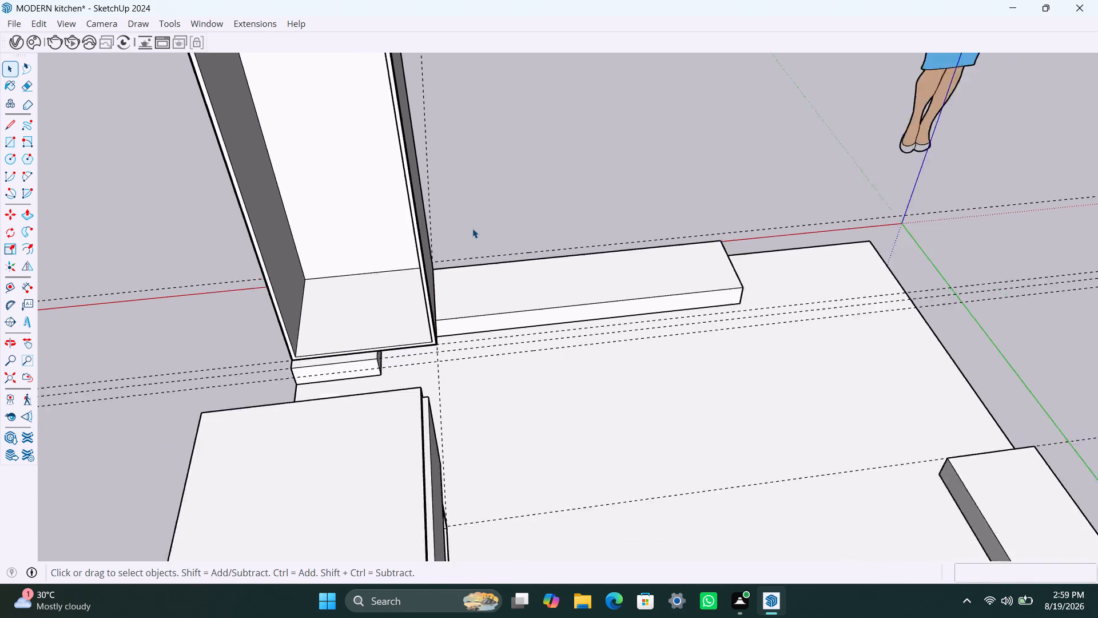
pyautogui.scroll(-4, 472, 228)
pyautogui.keyDown('shift'); pyautogui.moveTo(475, 241); pyautogui.dragTo(542, 359, button='middle'); pyautogui.keyUp('shift')
pyautogui.scroll(2, 391, 209)
pyautogui.press('r')
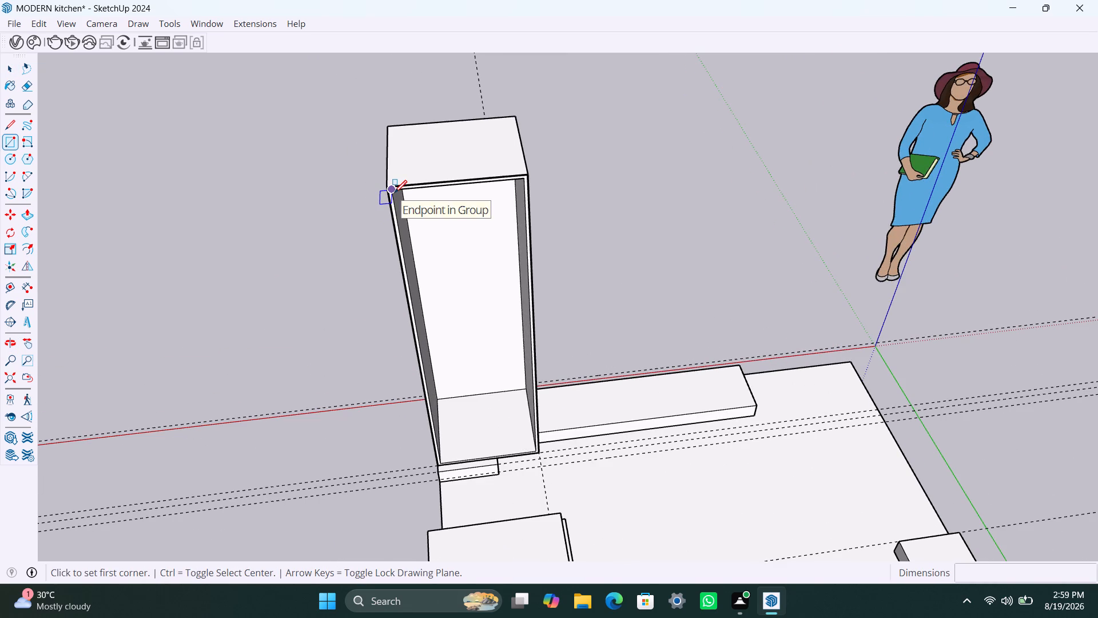
pyautogui.click(394, 193)
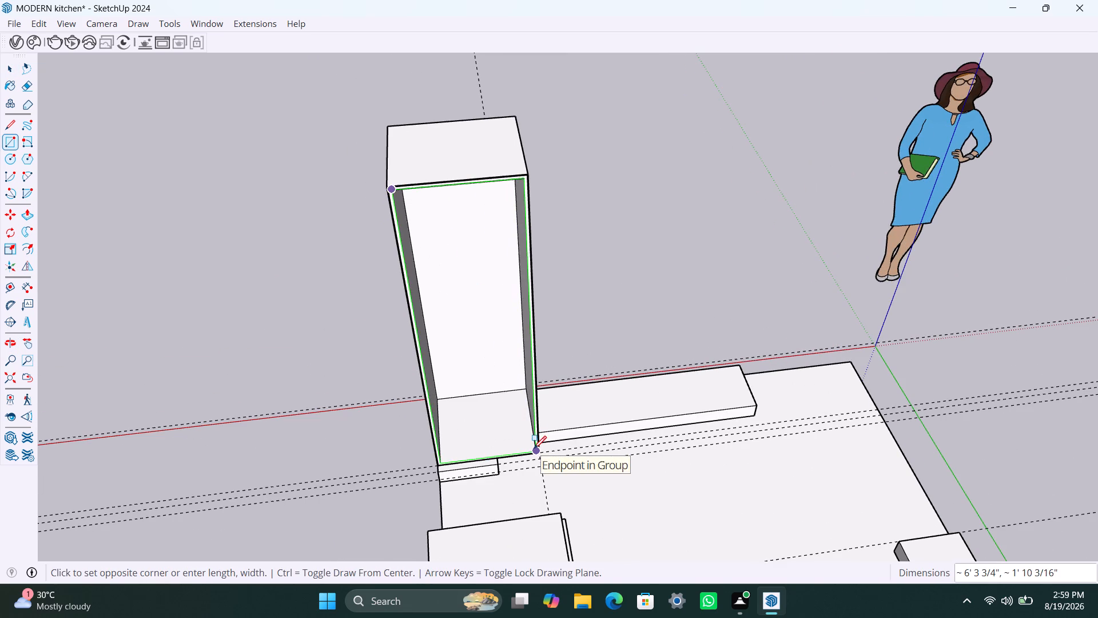
pyautogui.click(534, 449)
pyautogui.press('space')
pyautogui.doubleClick(506, 395)
pyautogui.rightClick(506, 395)
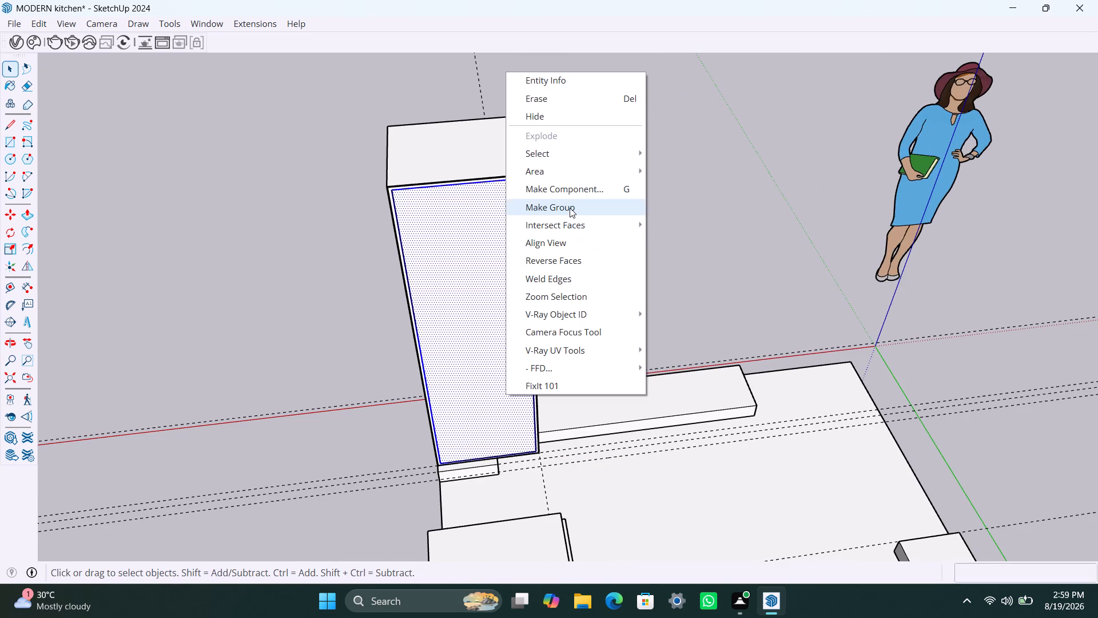
pyautogui.click(570, 207)
# Extrude the grouped front rectangle 18 mm as the tall cabinet's front panel, and leave the group.
pyautogui.tripleClick(493, 310)
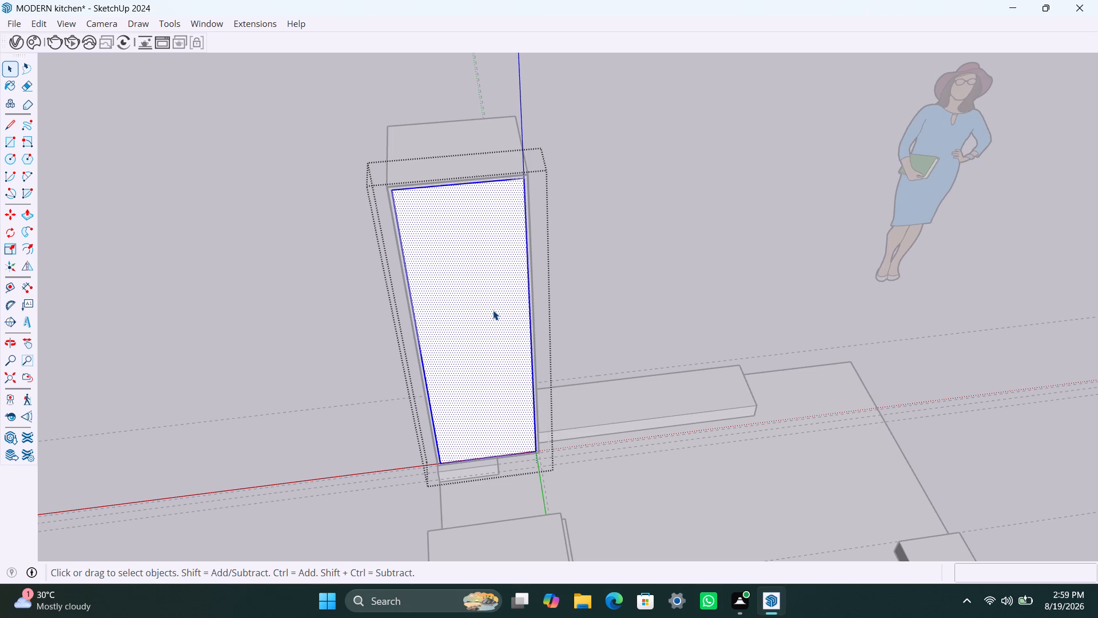
pyautogui.click(493, 310)
pyautogui.press('p')
pyautogui.click(494, 311)
pyautogui.write('18mm')
pyautogui.press('Return')
pyautogui.press('space')
pyautogui.click(646, 237)
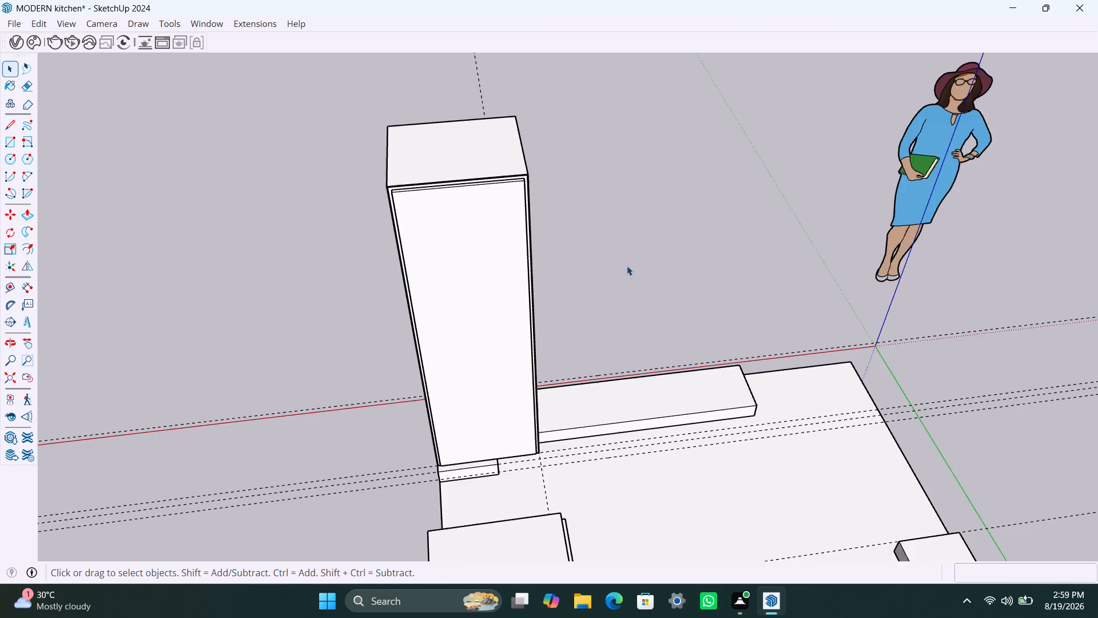
# Examine the tall cabinet and the whole kitchen layout from several angles.
pyautogui.scroll(-3, 619, 286)
pyautogui.moveTo(570, 332); pyautogui.dragTo(481, 308, button='middle')
pyautogui.scroll(2, 553, 356)
pyautogui.moveTo(574, 365); pyautogui.dragTo(536, 365, button='middle')
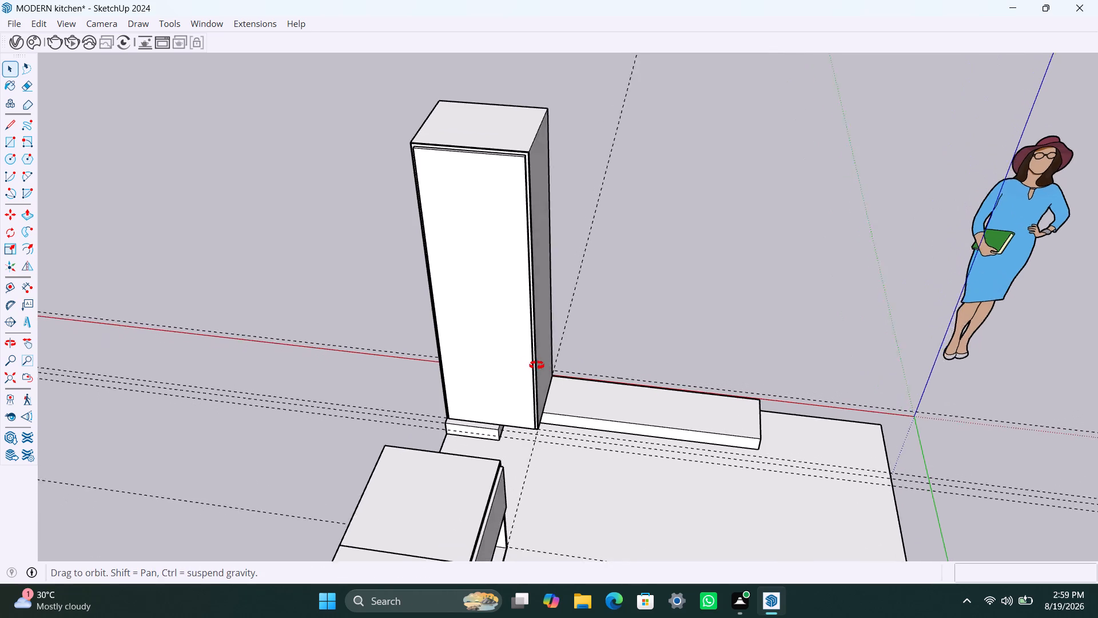
pyautogui.moveTo(536, 365); pyautogui.dragTo(426, 339, button='middle')
pyautogui.scroll(-4, 548, 400)
pyautogui.moveTo(554, 425); pyautogui.dragTo(356, 394, button='middle')
pyautogui.scroll(-4, 440, 420)
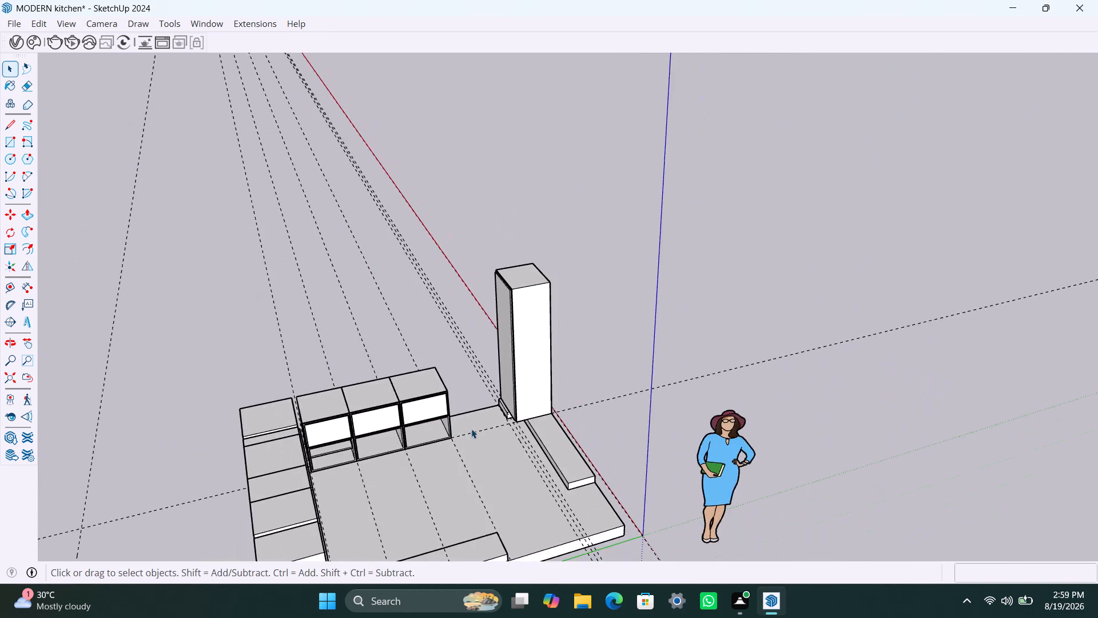
pyautogui.moveTo(471, 429); pyautogui.dragTo(494, 422, button='middle')
pyautogui.scroll(-3, 477, 425)
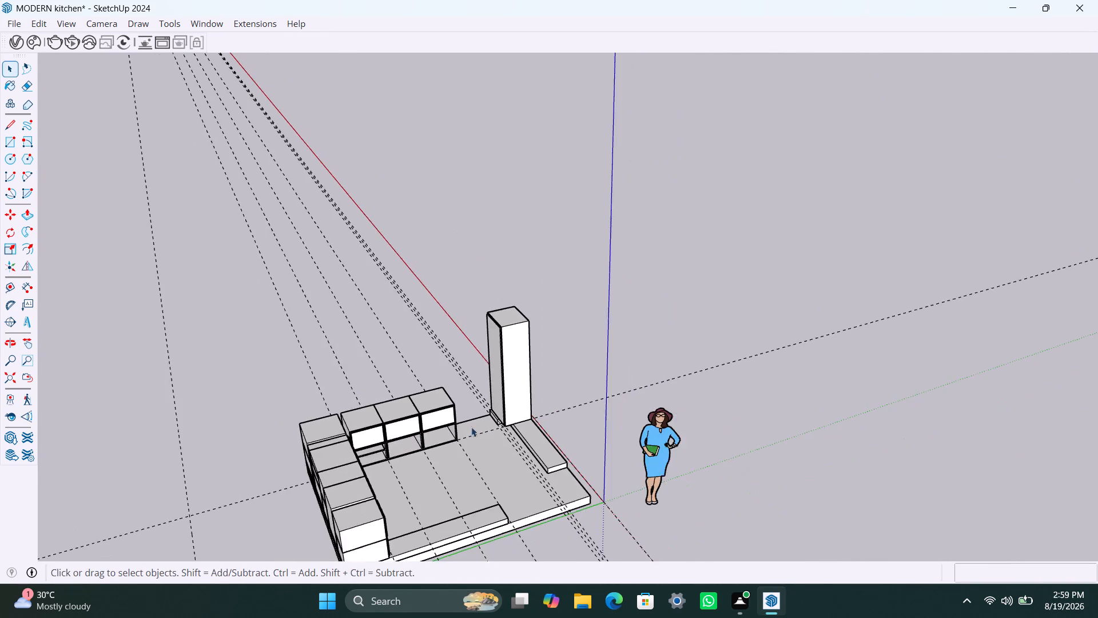
pyautogui.moveTo(471, 427); pyautogui.dragTo(390, 424, button='middle')
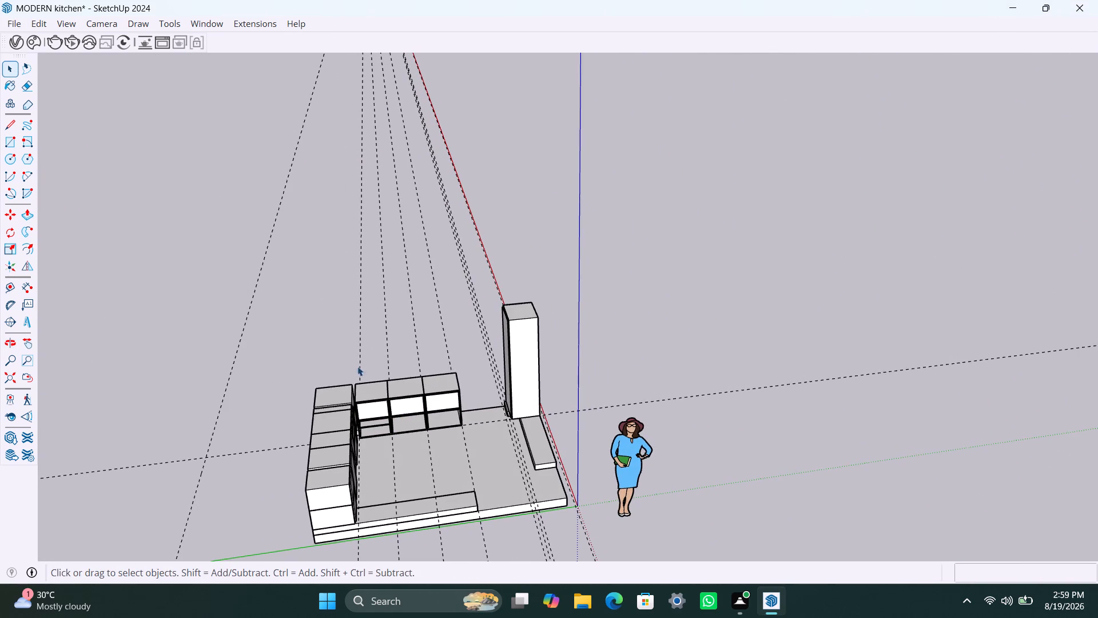
# Save the model.
pyautogui.hotkey('ctrl', 's')
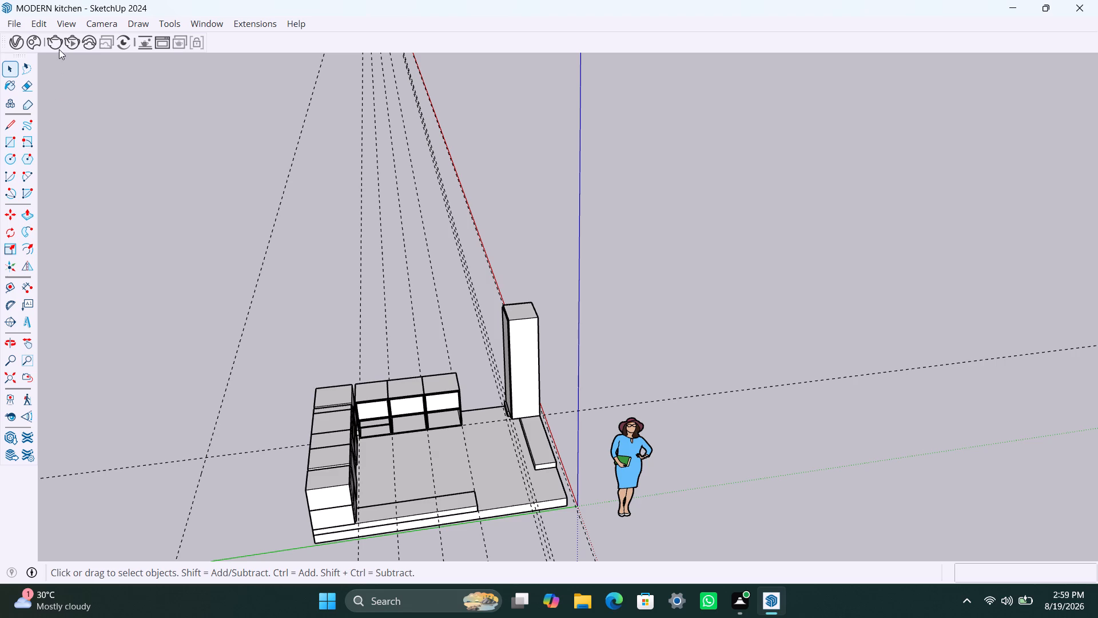
# Delete all guides from the model.
pyautogui.click(42, 27)
pyautogui.click(76, 165)
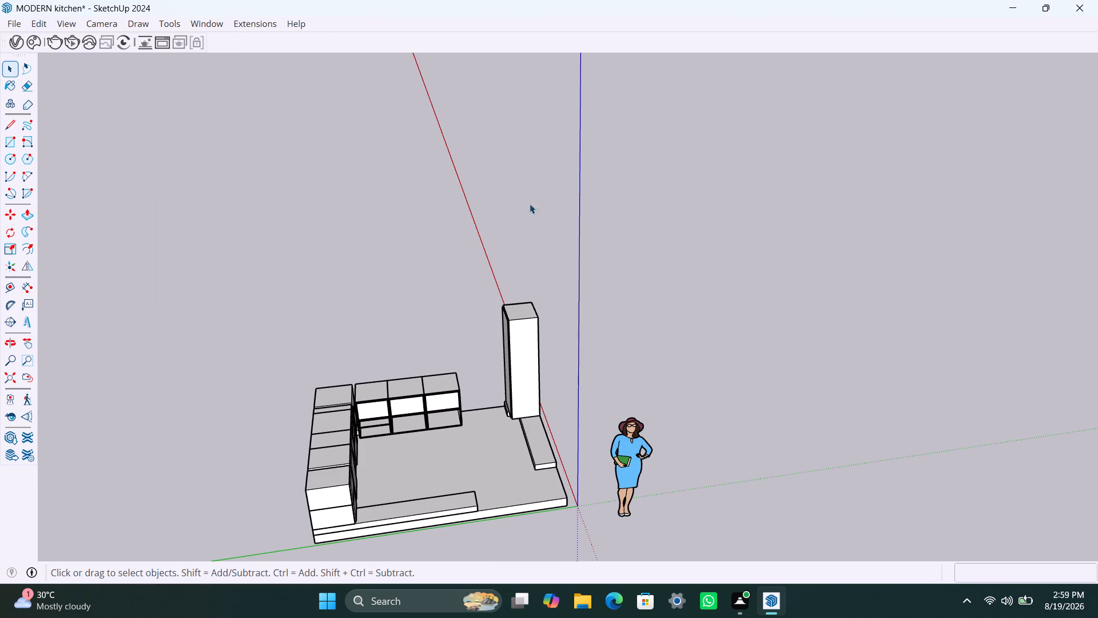
# Place a guide 600 mm in from the outer long edge of the low plinth beside the tall cabinet.
pyautogui.scroll(-3, 643, 497)
pyautogui.moveTo(570, 501); pyautogui.dragTo(638, 464, button='middle')
pyautogui.scroll(4, 595, 443)
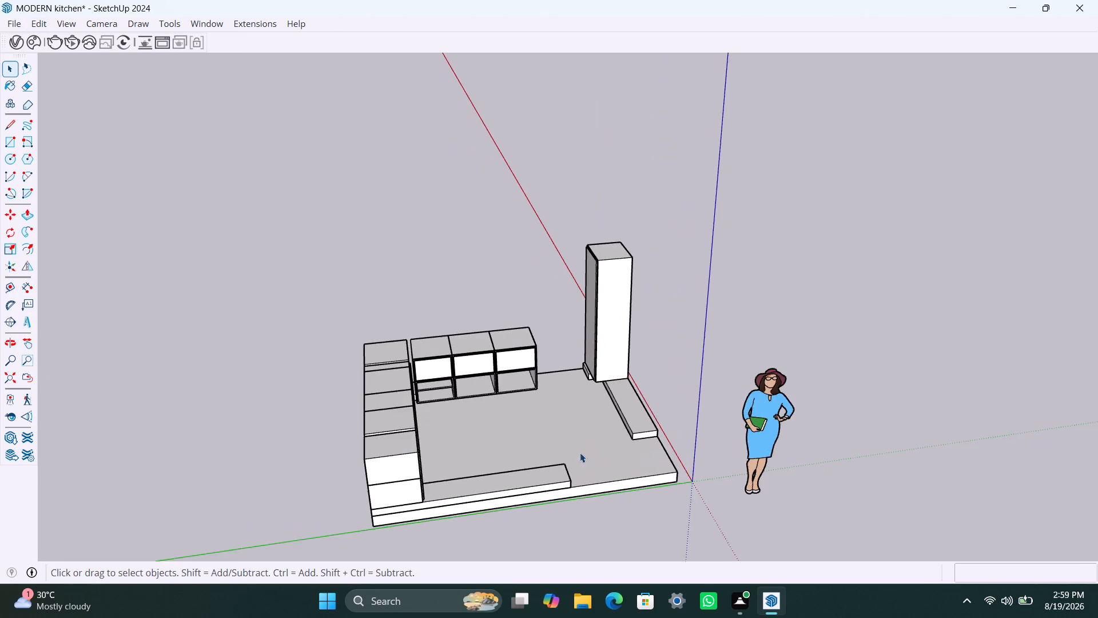
pyautogui.moveTo(580, 453); pyautogui.dragTo(635, 492, button='middle')
pyautogui.scroll(5, 616, 401)
pyautogui.moveTo(604, 406); pyautogui.dragTo(623, 420, button='middle')
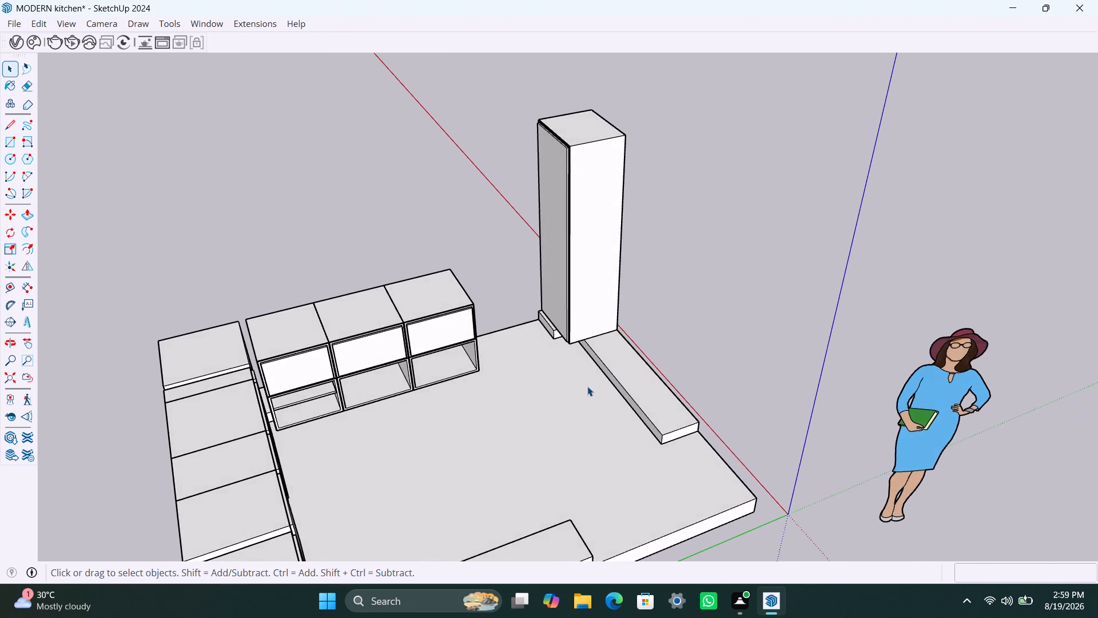
pyautogui.scroll(4, 589, 384)
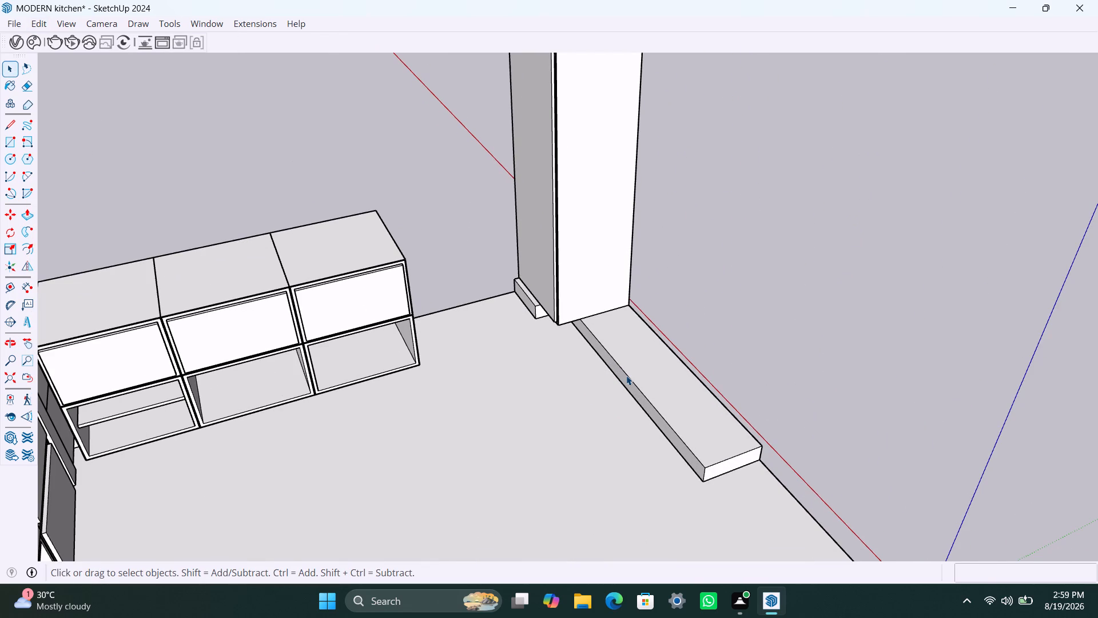
pyautogui.click(690, 370)
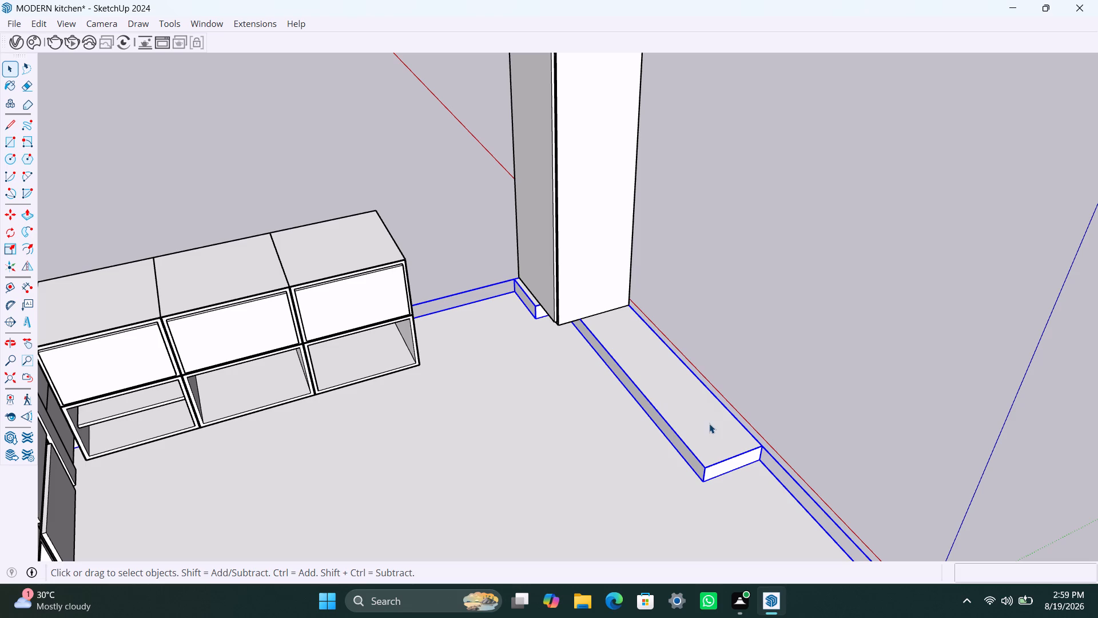
pyautogui.press('t')
pyautogui.click(710, 390)
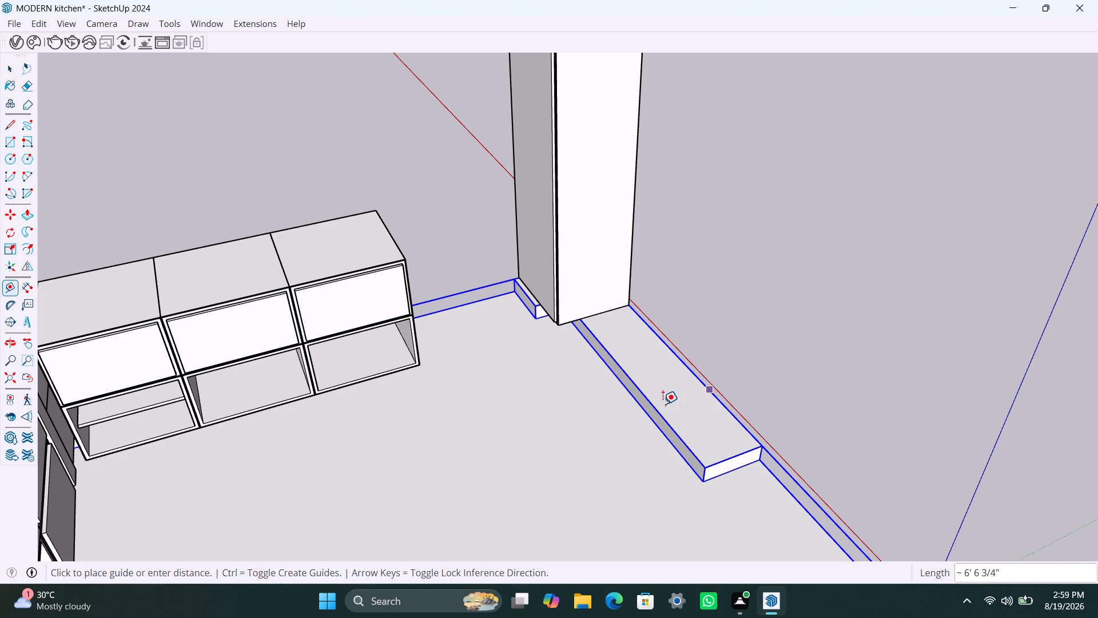
pyautogui.write('600mm')
pyautogui.press('Return')
pyautogui.press('space')
pyautogui.click(778, 333)
pyautogui.scroll(-8, 616, 393)
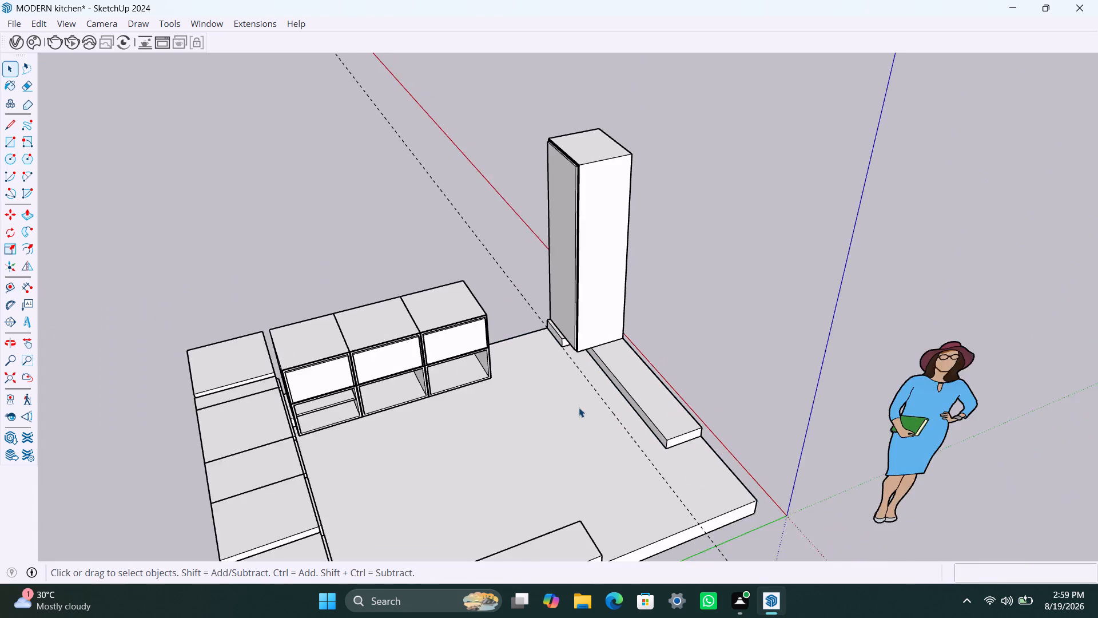
# Examine the kitchen layout and the low plinth beside the tall cabinet from several angles.
pyautogui.scroll(-1, 579, 407)
pyautogui.moveTo(570, 433); pyautogui.dragTo(895, 438, button='middle')
pyautogui.scroll(-4, 390, 395)
pyautogui.moveTo(391, 419); pyautogui.dragTo(470, 443, button='middle')
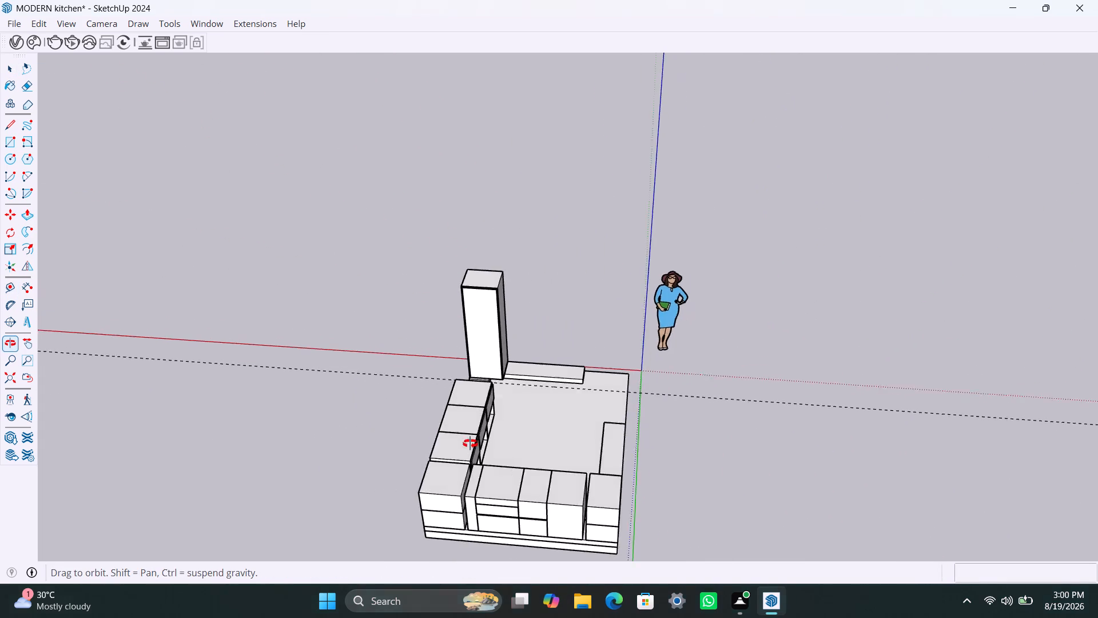
pyautogui.moveTo(470, 443); pyautogui.dragTo(483, 446, button='middle')
pyautogui.moveTo(520, 384); pyautogui.dragTo(454, 439, button='middle')
pyautogui.scroll(2, 486, 454)
pyautogui.moveTo(471, 469); pyautogui.dragTo(436, 474, button='middle')
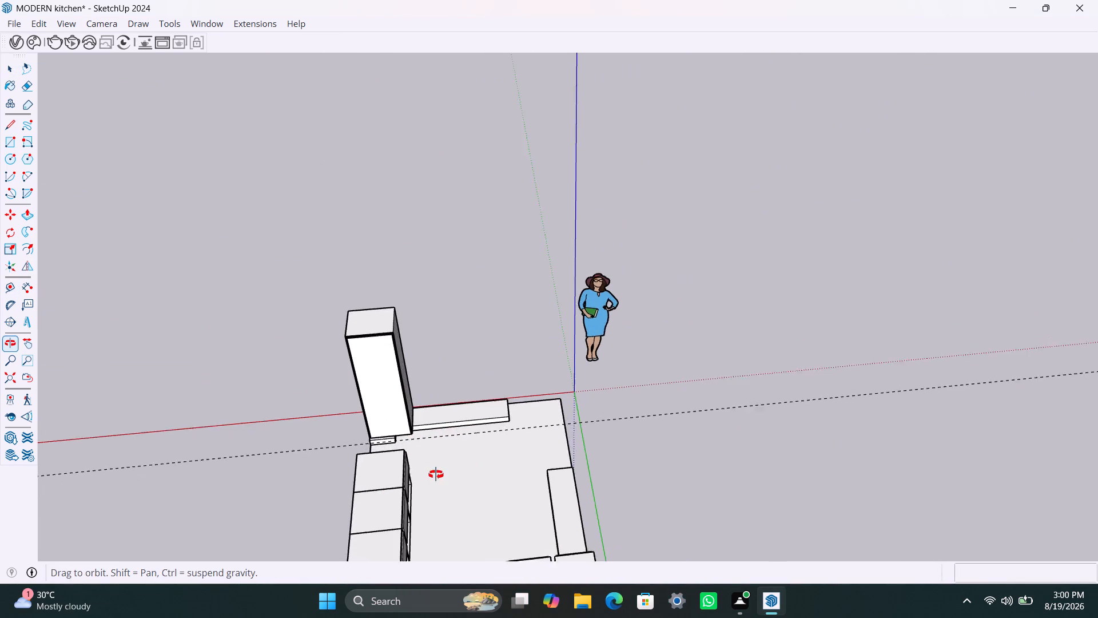
pyautogui.moveTo(436, 474); pyautogui.dragTo(434, 475, button='middle')
pyautogui.scroll(4, 450, 445)
pyautogui.moveTo(455, 422); pyautogui.dragTo(453, 516, button='middle')
pyautogui.scroll(4, 446, 435)
pyautogui.moveTo(444, 418); pyautogui.dragTo(429, 441, button='middle')
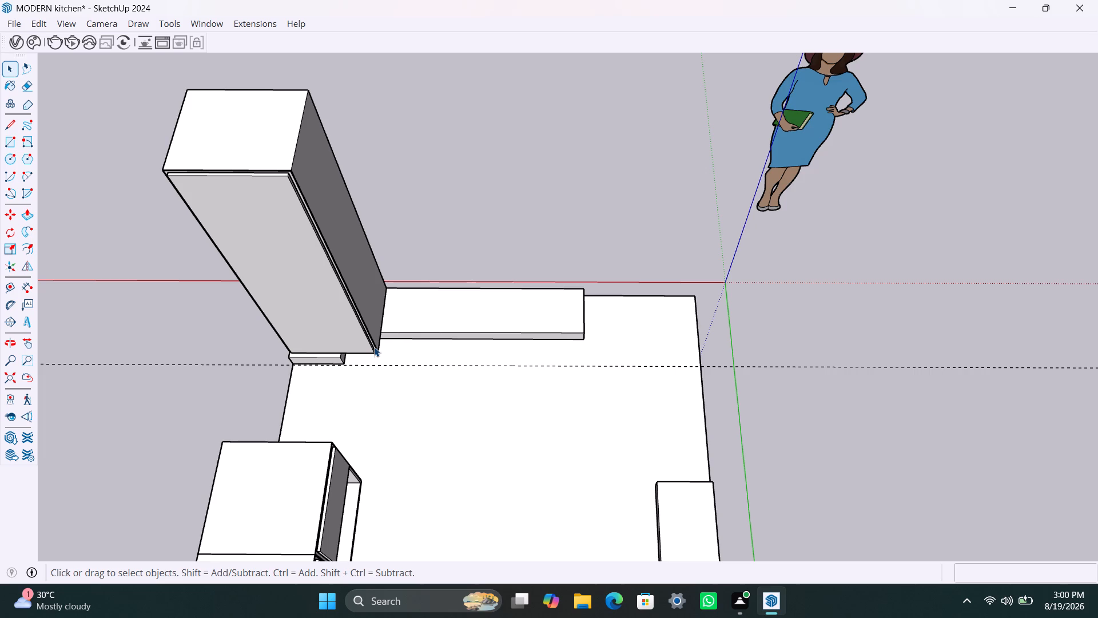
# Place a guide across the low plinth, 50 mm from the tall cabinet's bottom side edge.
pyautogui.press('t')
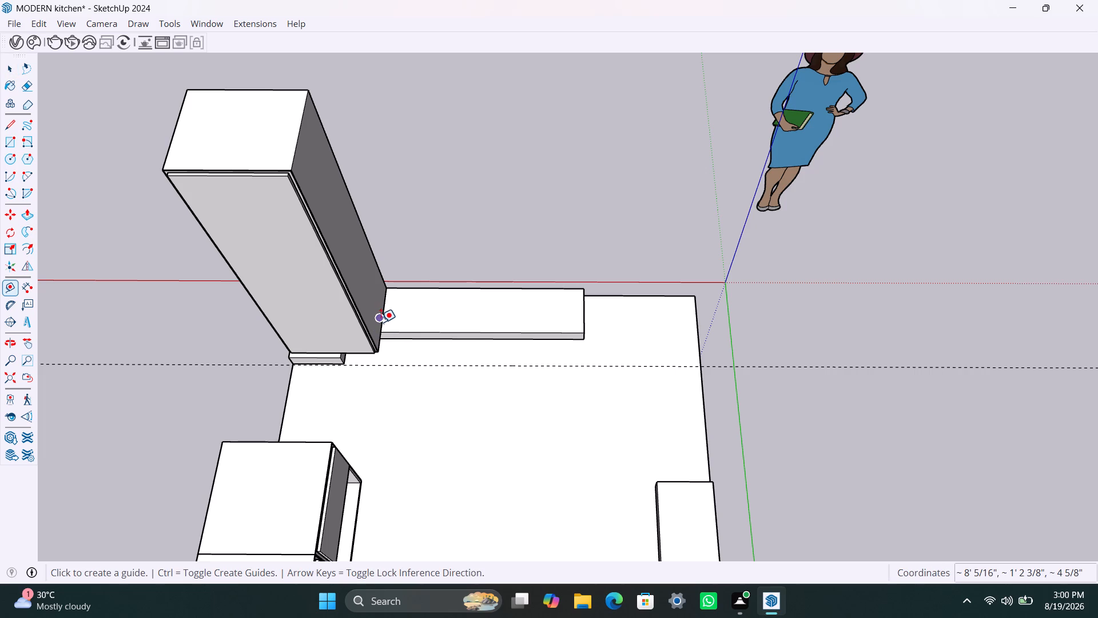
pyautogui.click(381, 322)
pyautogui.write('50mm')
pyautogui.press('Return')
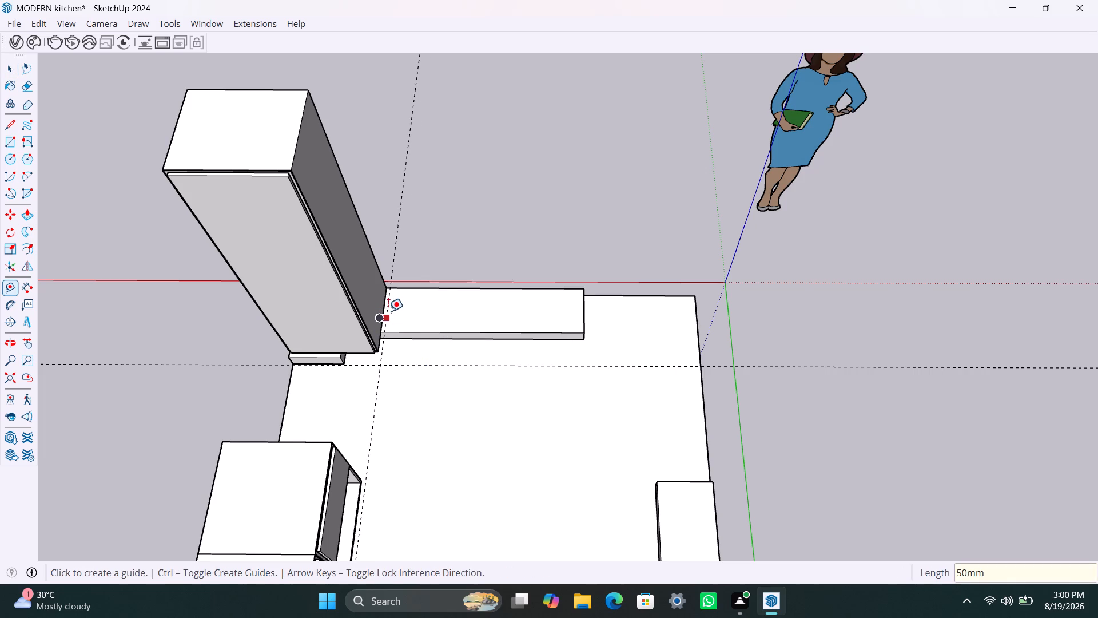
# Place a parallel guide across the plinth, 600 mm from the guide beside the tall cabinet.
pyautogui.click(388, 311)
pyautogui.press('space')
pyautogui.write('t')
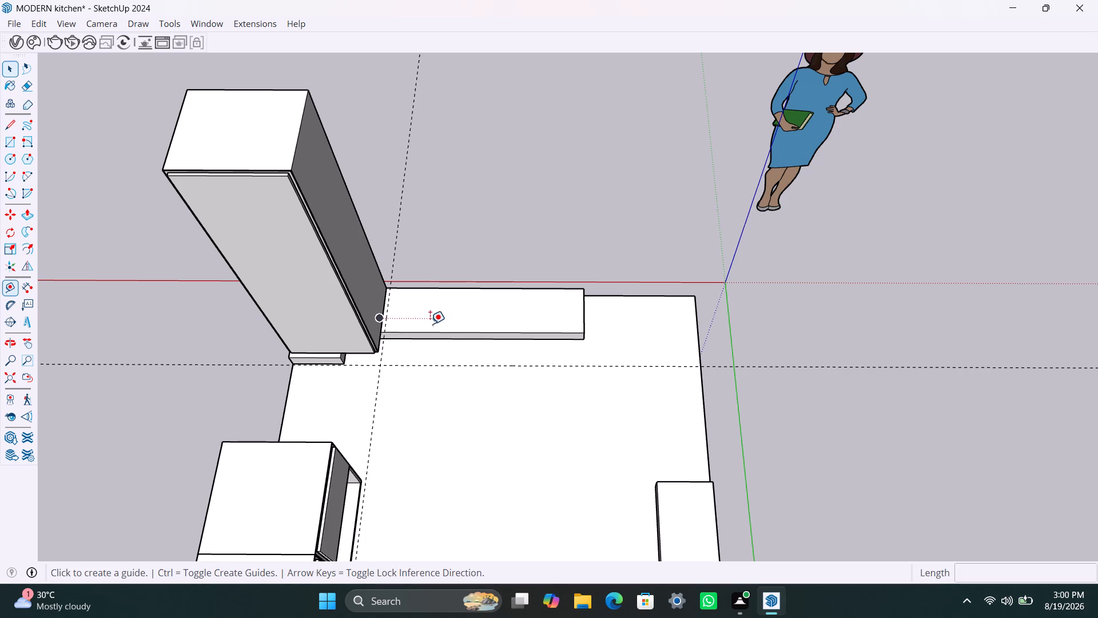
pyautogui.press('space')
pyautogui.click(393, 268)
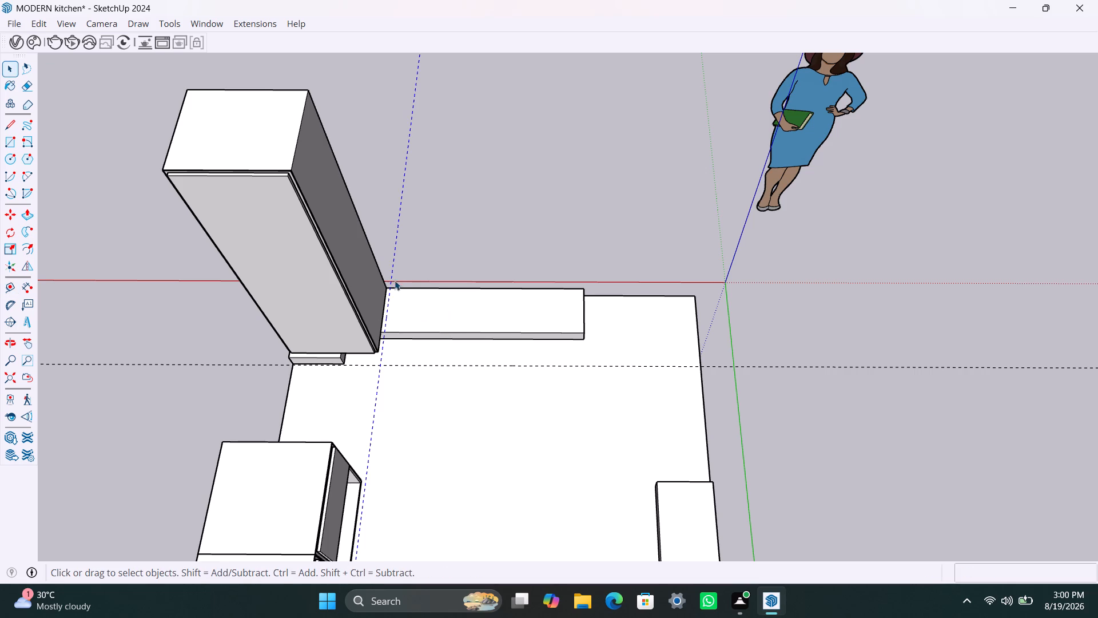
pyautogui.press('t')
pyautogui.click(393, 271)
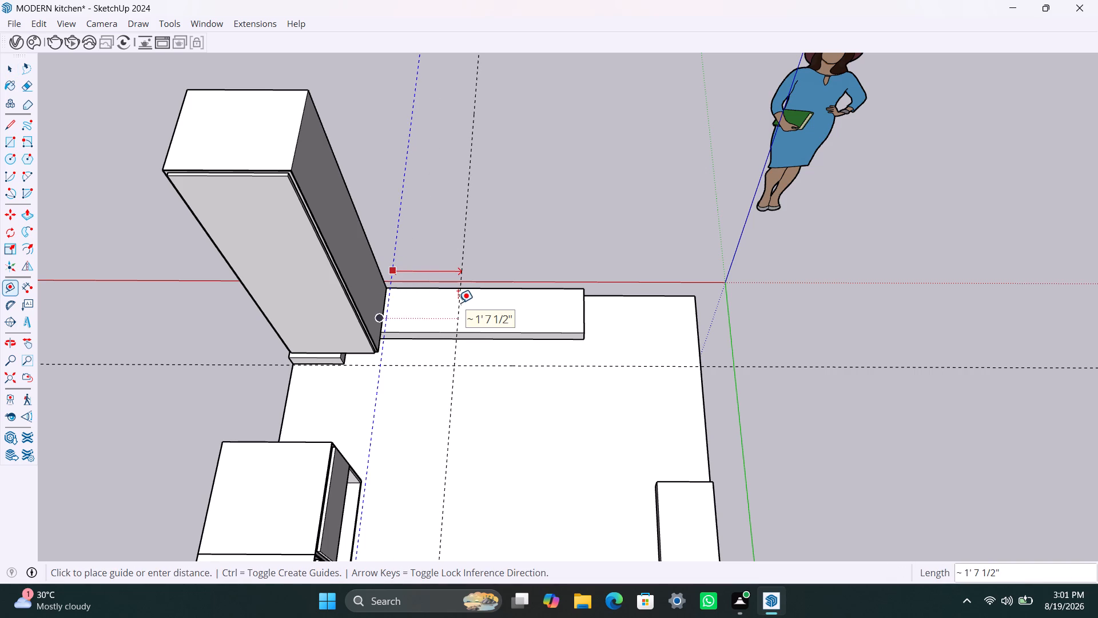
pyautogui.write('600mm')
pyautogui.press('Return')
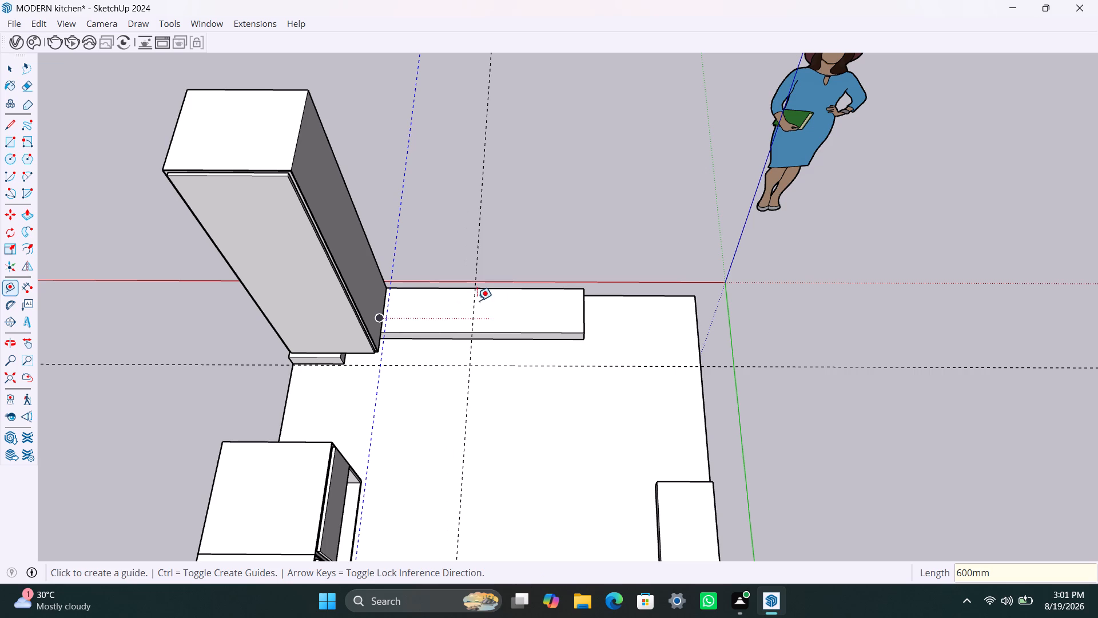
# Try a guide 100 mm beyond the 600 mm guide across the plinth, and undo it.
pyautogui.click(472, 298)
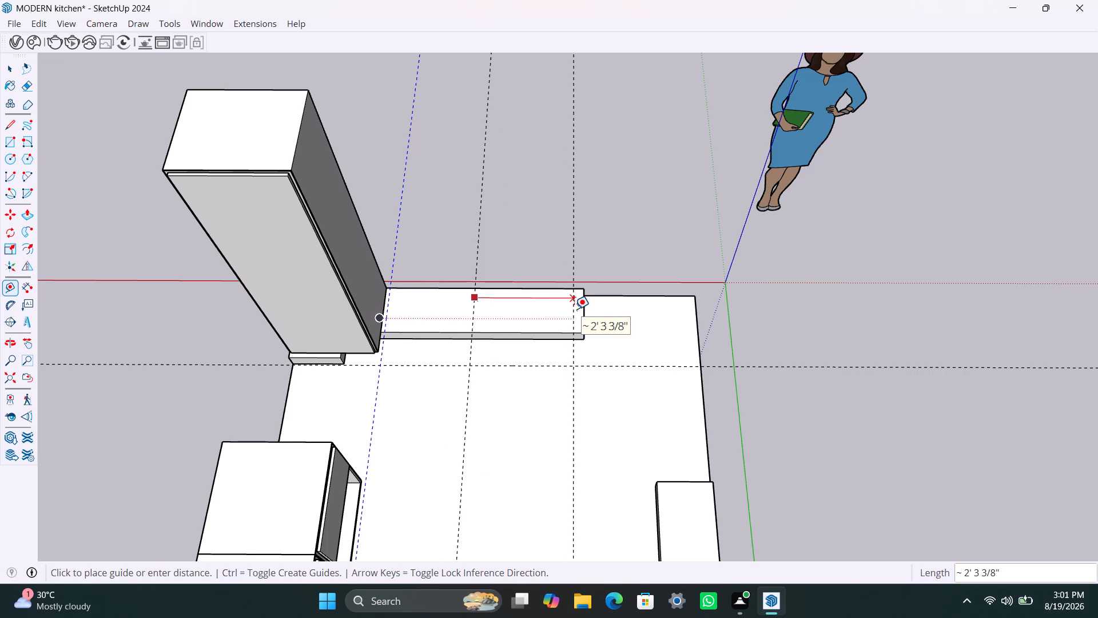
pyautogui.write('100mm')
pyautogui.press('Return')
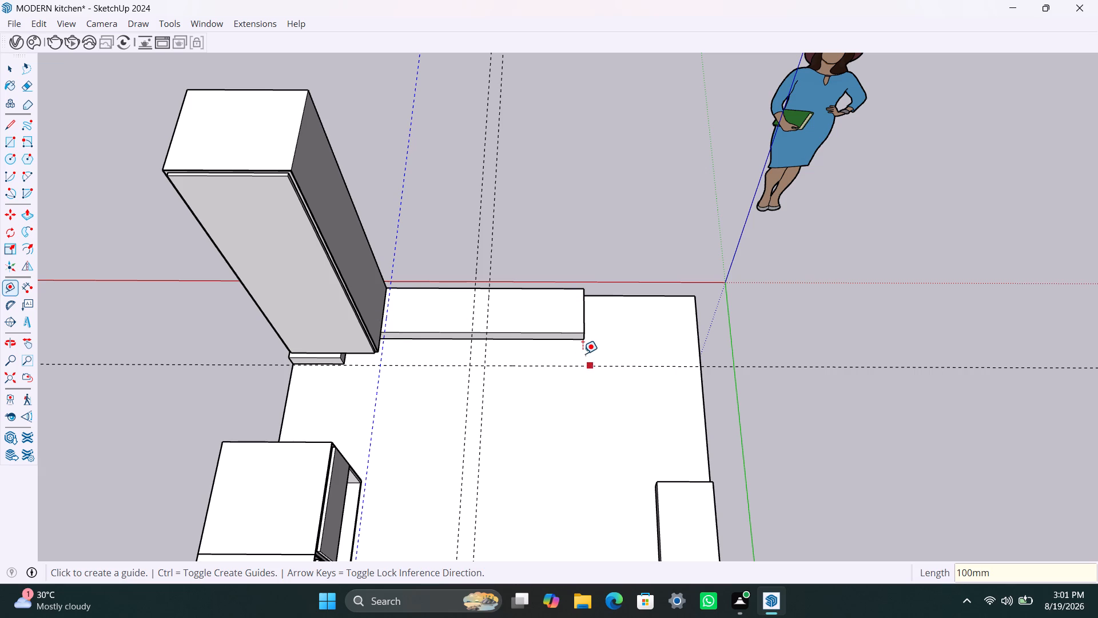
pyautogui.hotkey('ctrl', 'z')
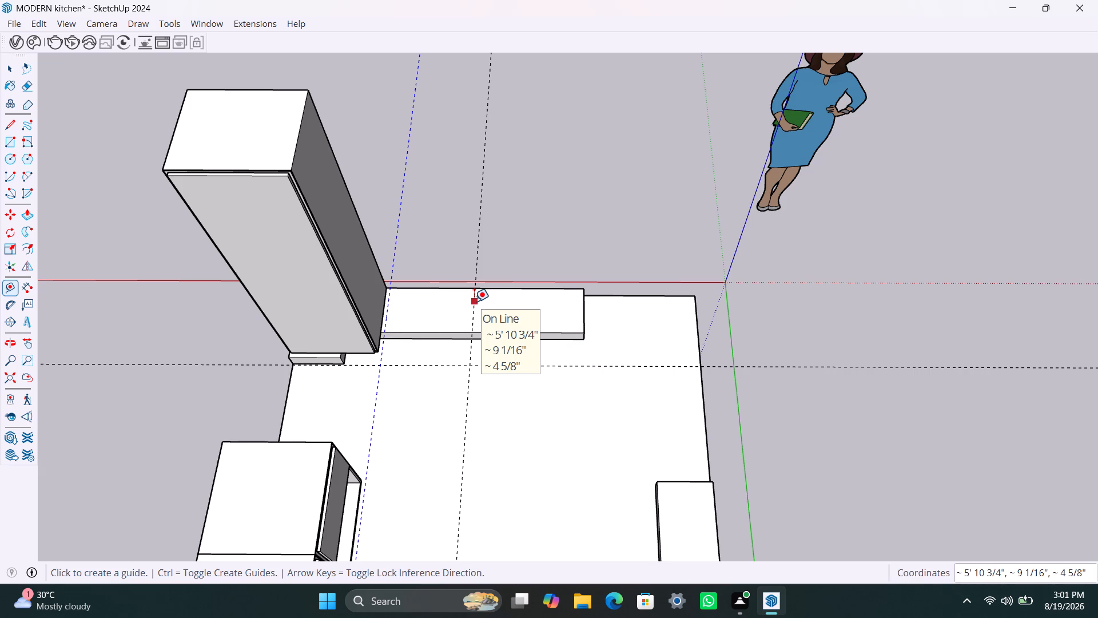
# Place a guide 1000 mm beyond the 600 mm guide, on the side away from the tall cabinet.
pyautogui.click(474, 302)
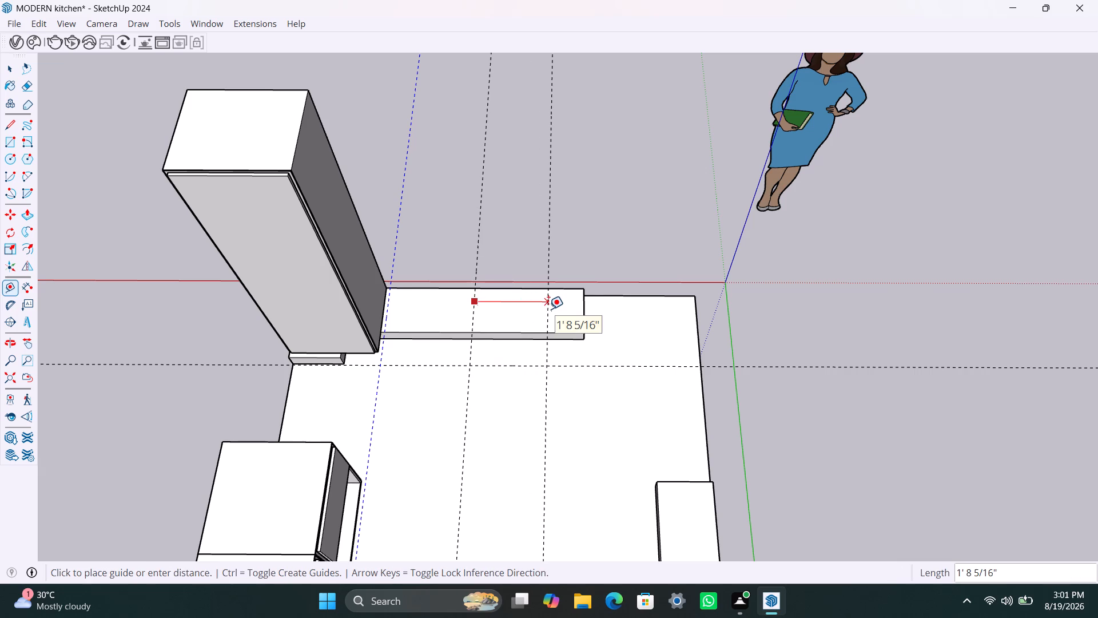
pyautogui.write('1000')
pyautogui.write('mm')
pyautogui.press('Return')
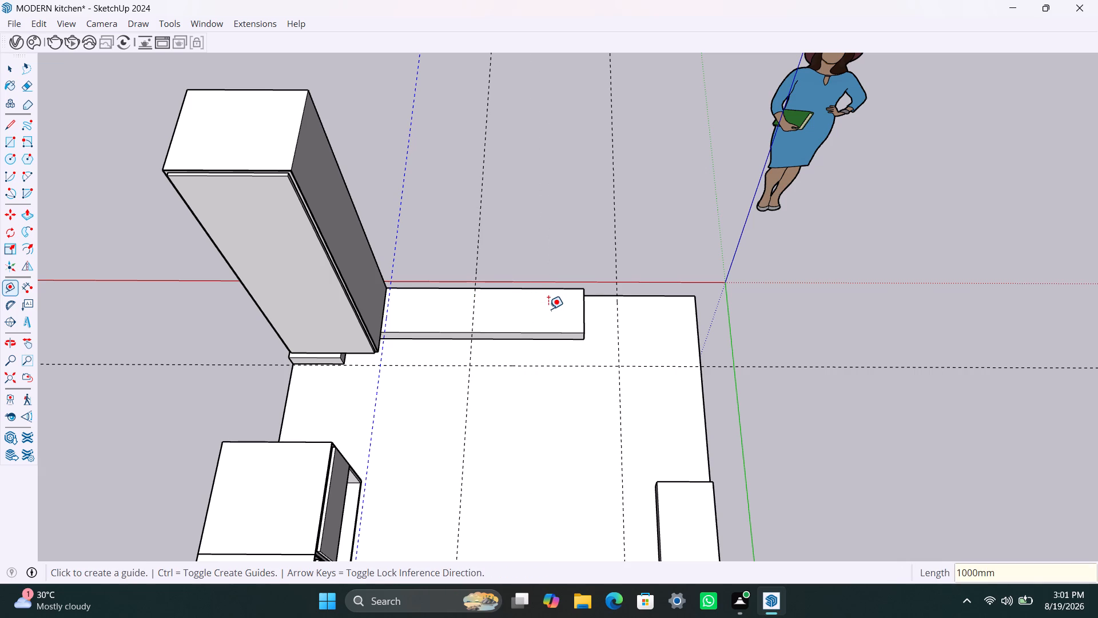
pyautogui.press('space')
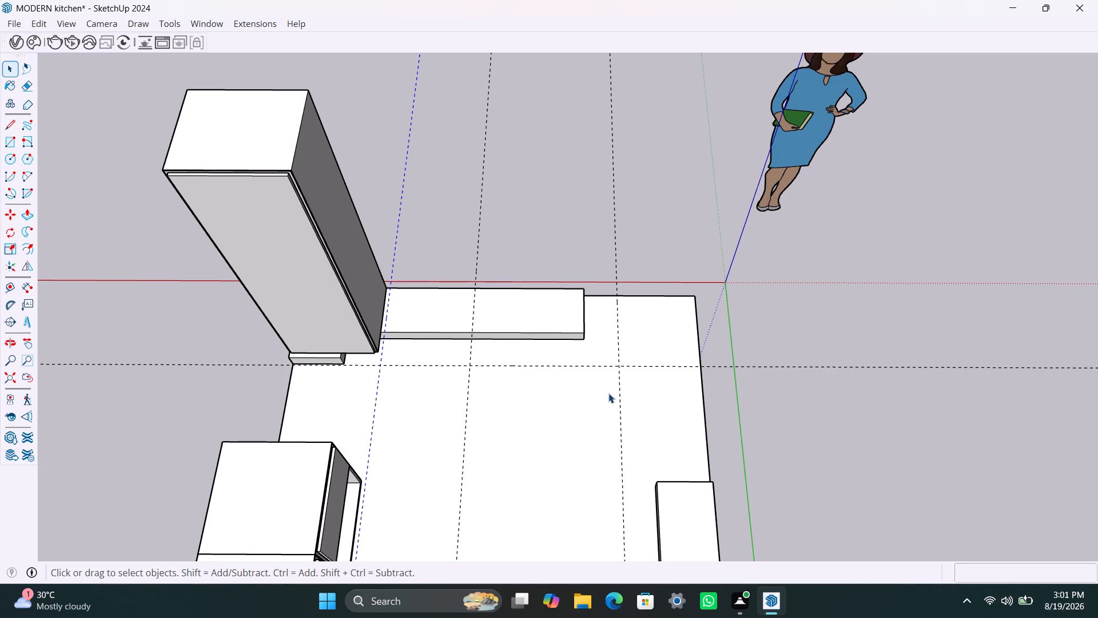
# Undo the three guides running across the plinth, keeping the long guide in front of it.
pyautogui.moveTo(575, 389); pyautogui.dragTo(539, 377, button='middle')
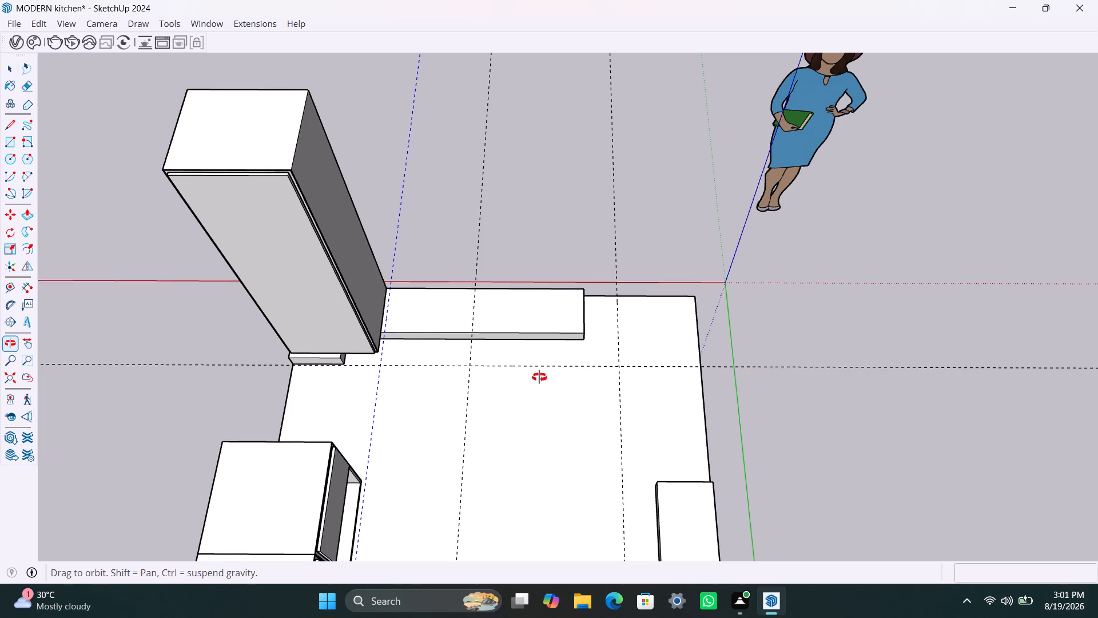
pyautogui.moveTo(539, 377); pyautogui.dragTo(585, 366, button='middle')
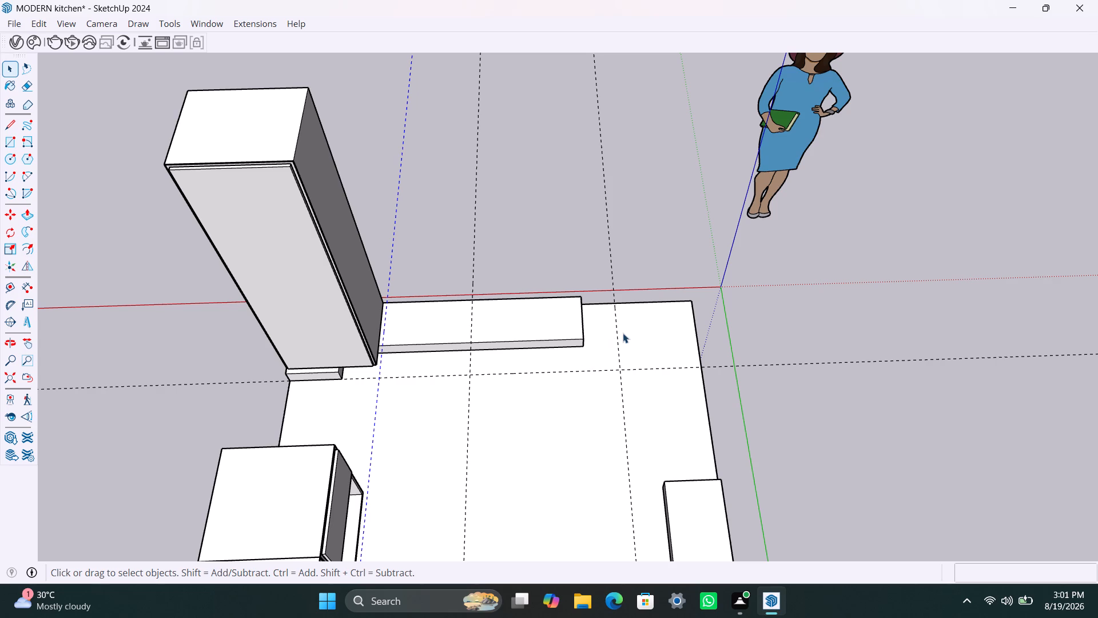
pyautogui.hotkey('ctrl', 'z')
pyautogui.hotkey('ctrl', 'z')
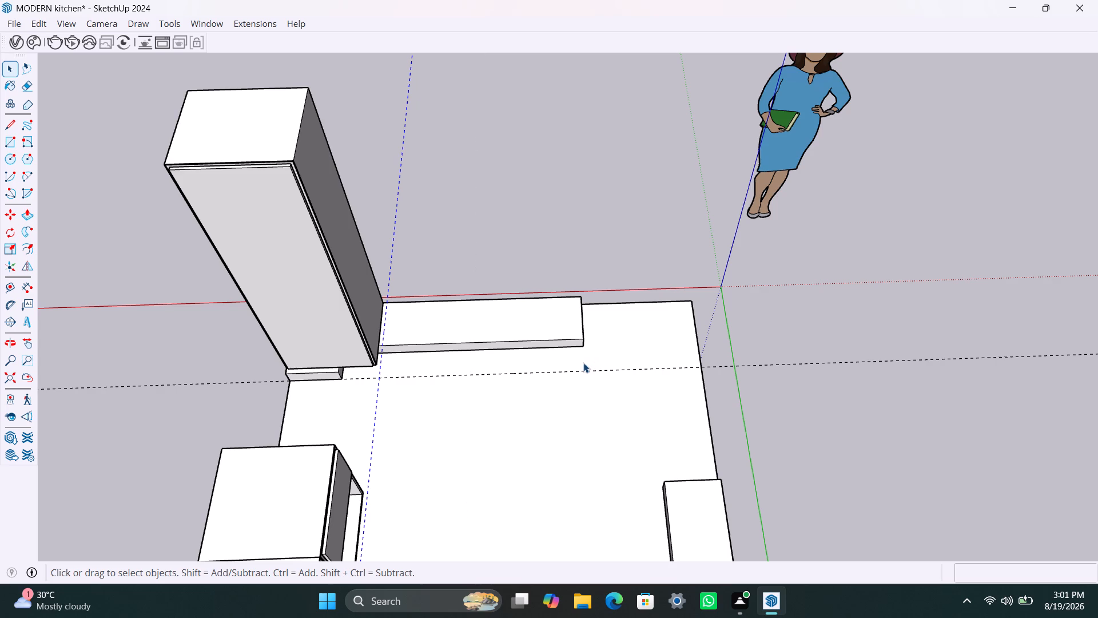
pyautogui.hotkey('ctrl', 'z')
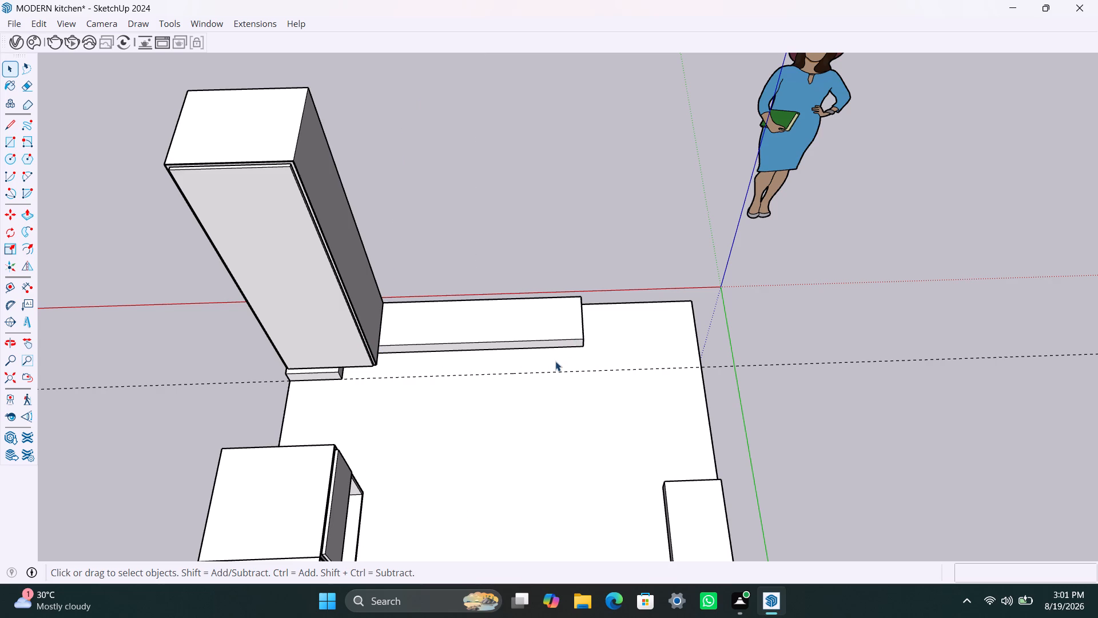
# Place a guide across the plinth, 1150 mm in from the floor slab's end edge nearest the origin.
pyautogui.press('t')
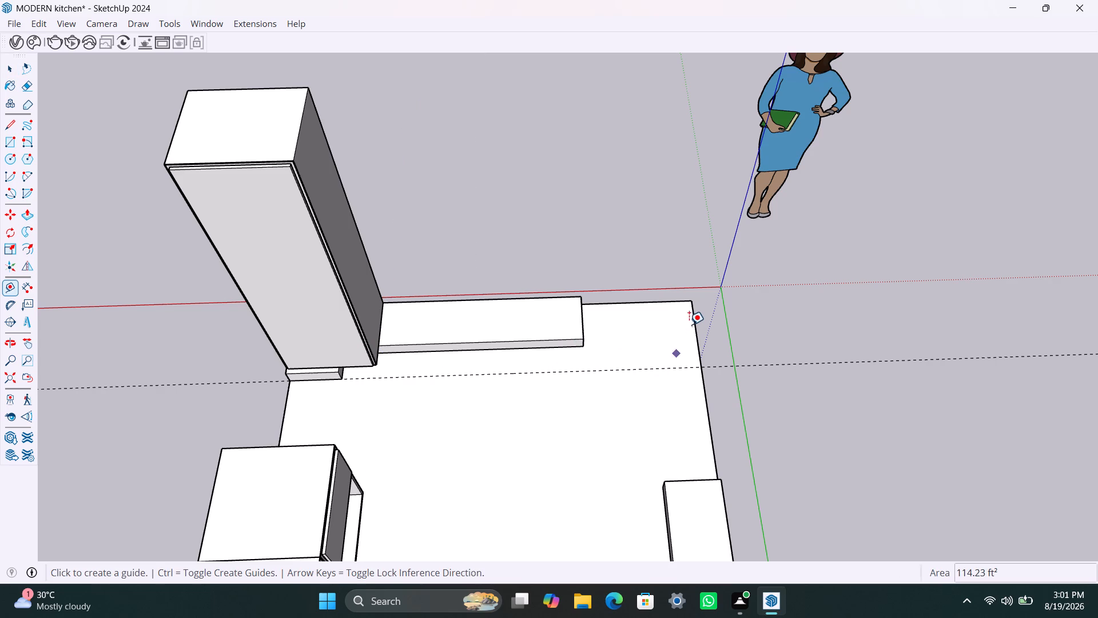
pyautogui.click(692, 323)
pyautogui.press('Escape')
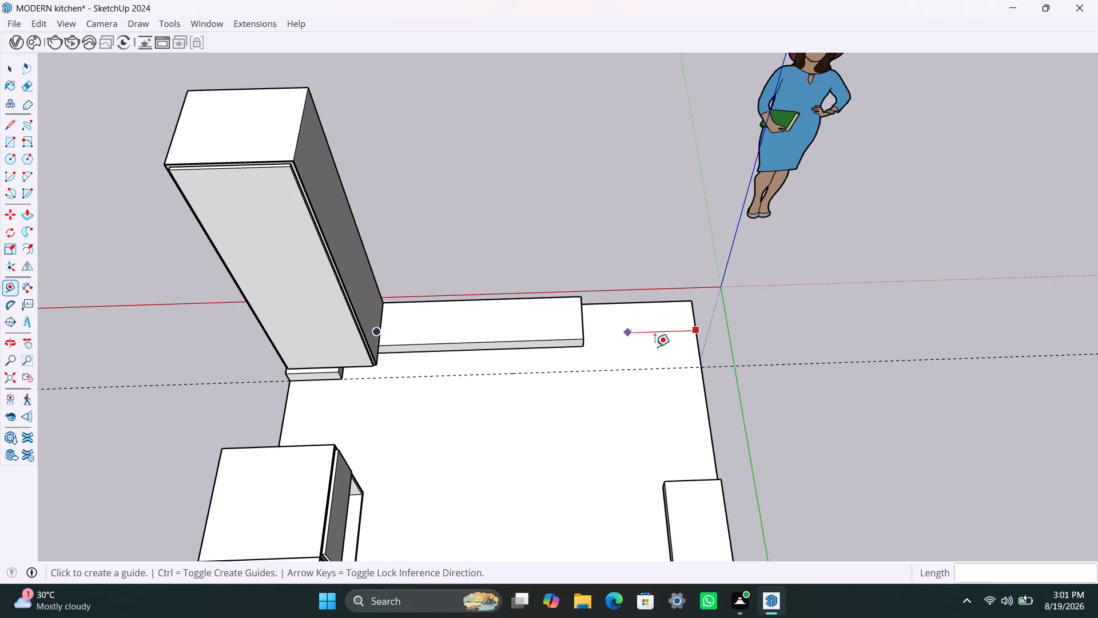
pyautogui.click(694, 322)
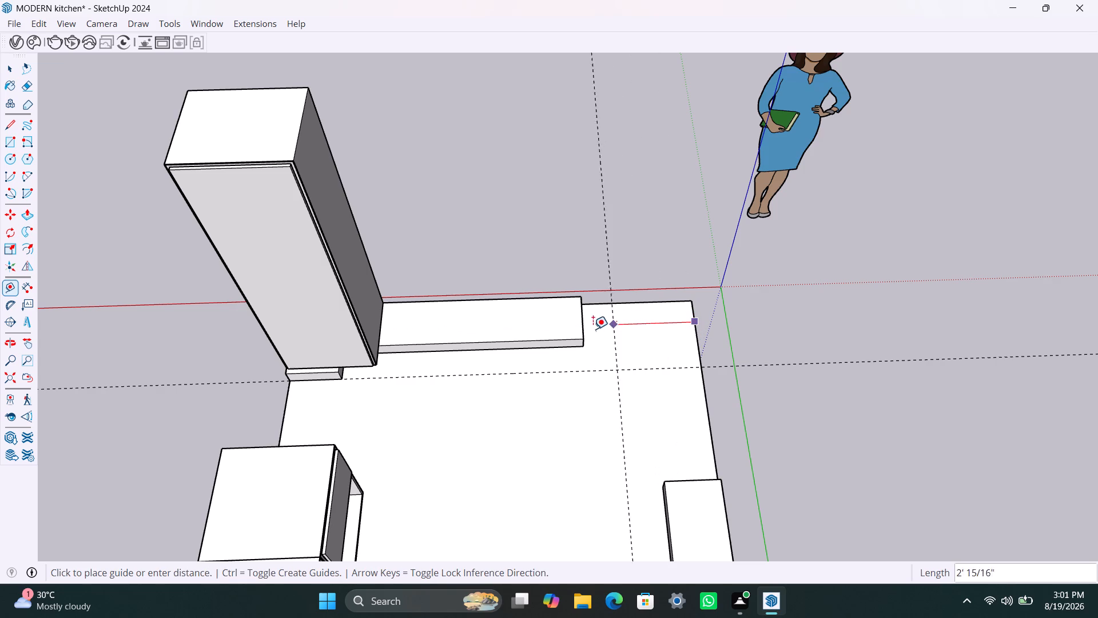
pyautogui.write('1150mm')
pyautogui.press('Return')
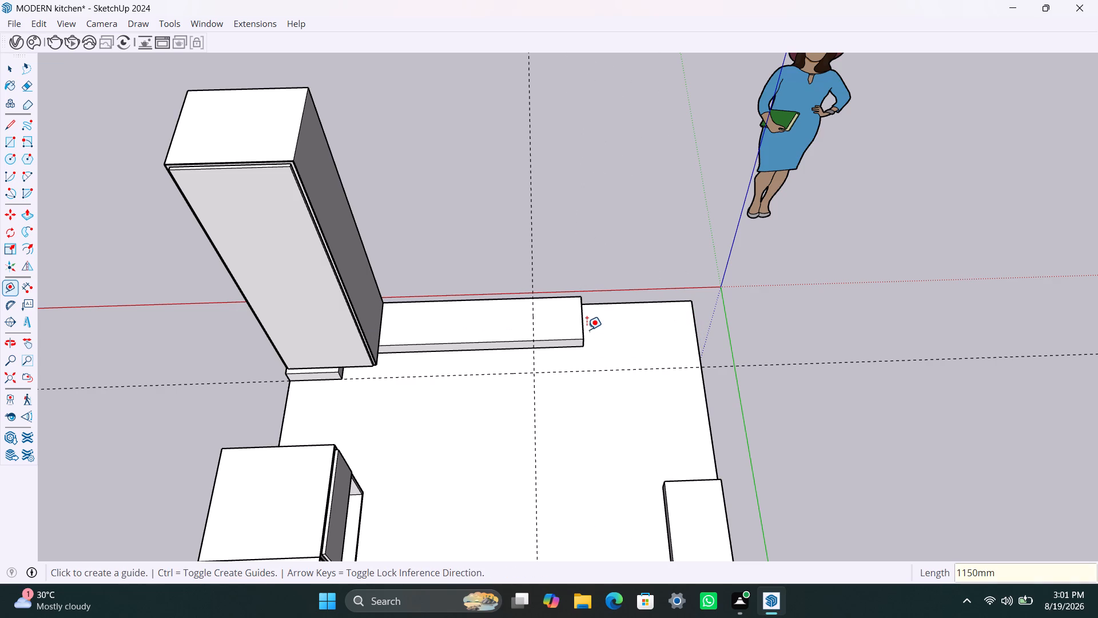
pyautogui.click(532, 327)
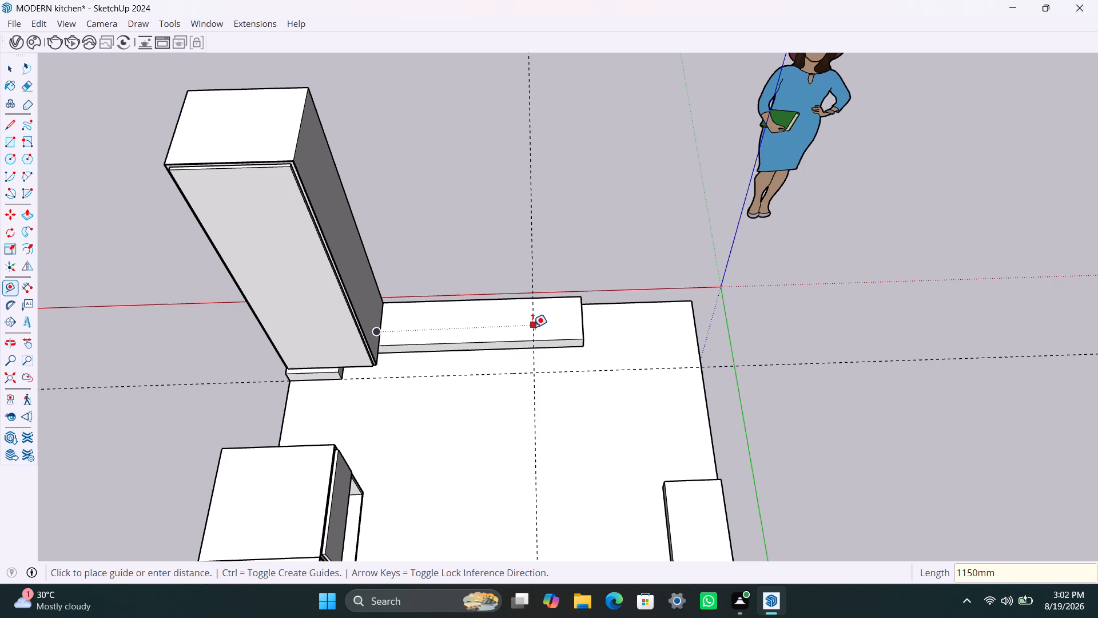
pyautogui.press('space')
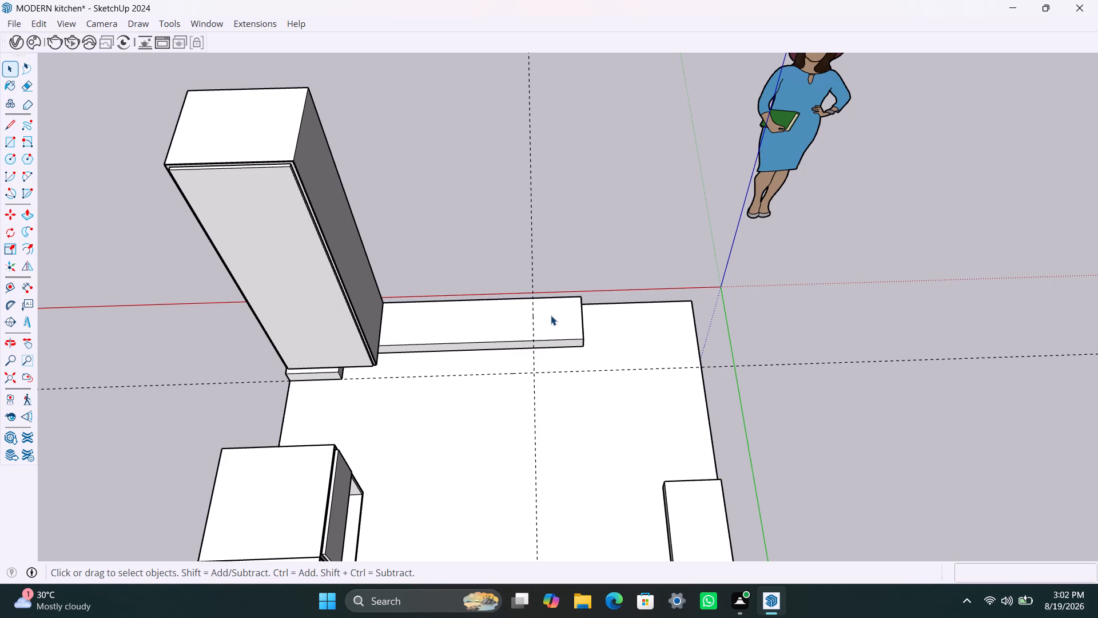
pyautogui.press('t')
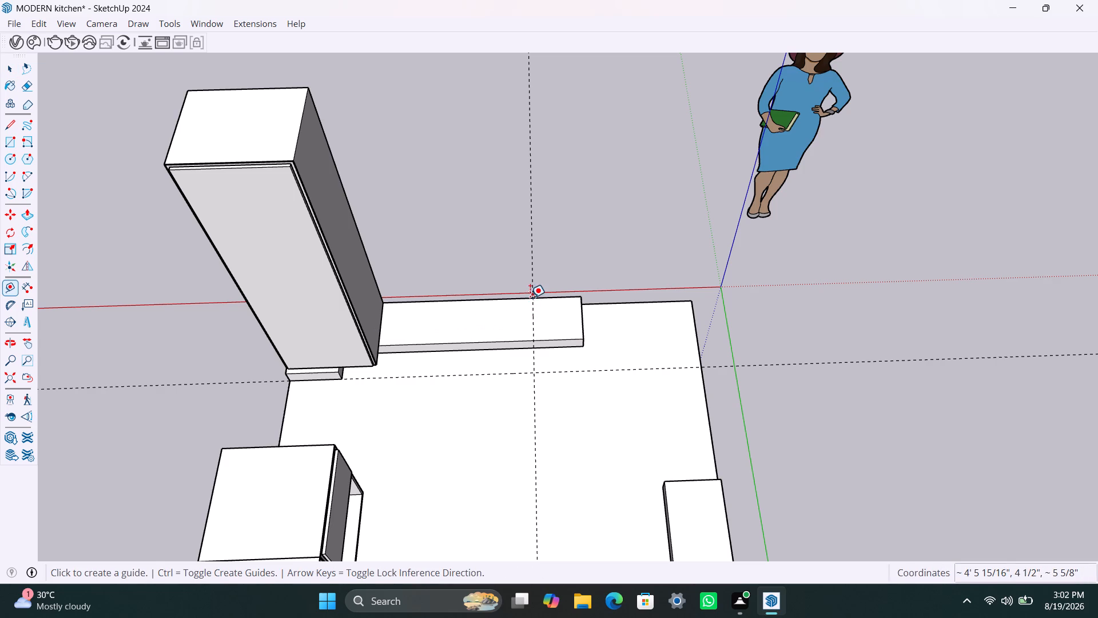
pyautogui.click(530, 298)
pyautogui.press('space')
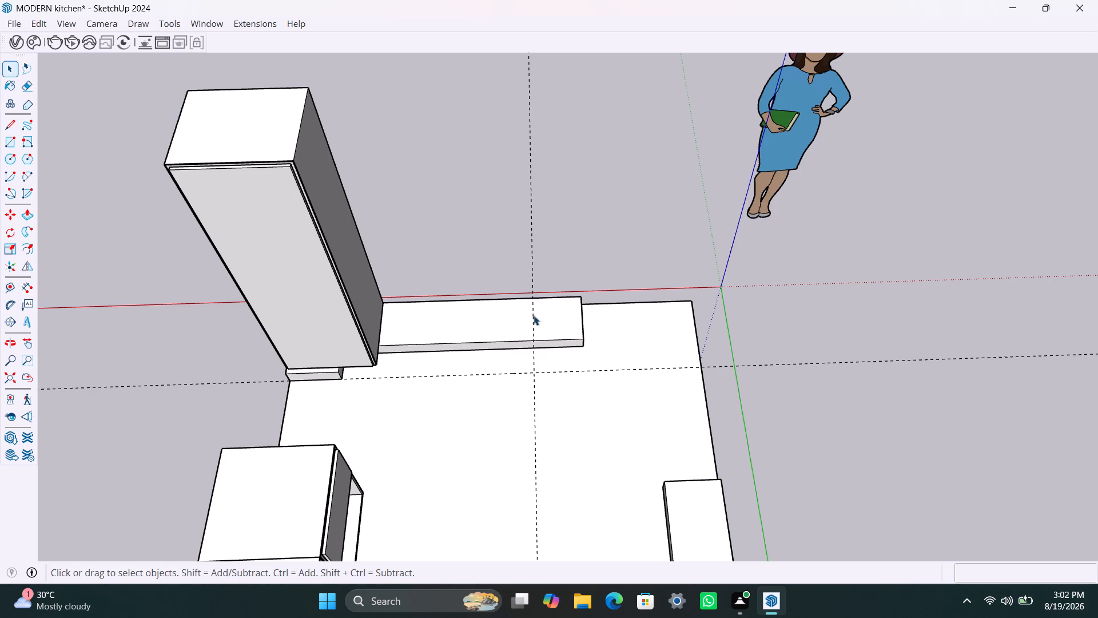
# Place a parallel guide 1000 mm from the guide crossing the back plinth, toward the tall cabinet.
pyautogui.press('t')
pyautogui.click(532, 271)
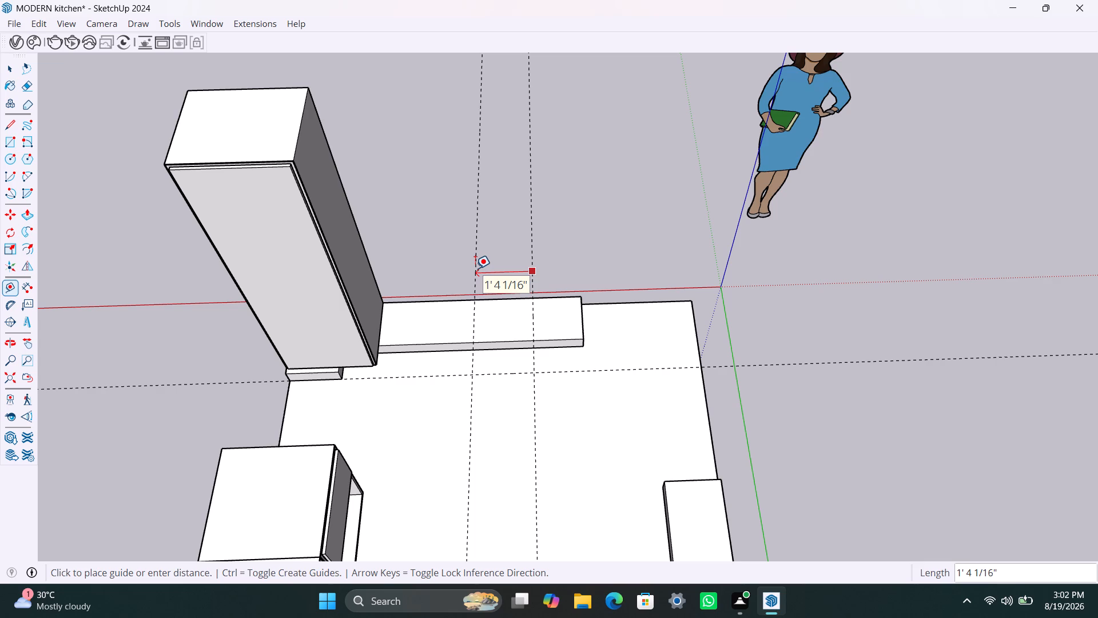
pyautogui.write('1000')
pyautogui.write('mm')
pyautogui.press('Return')
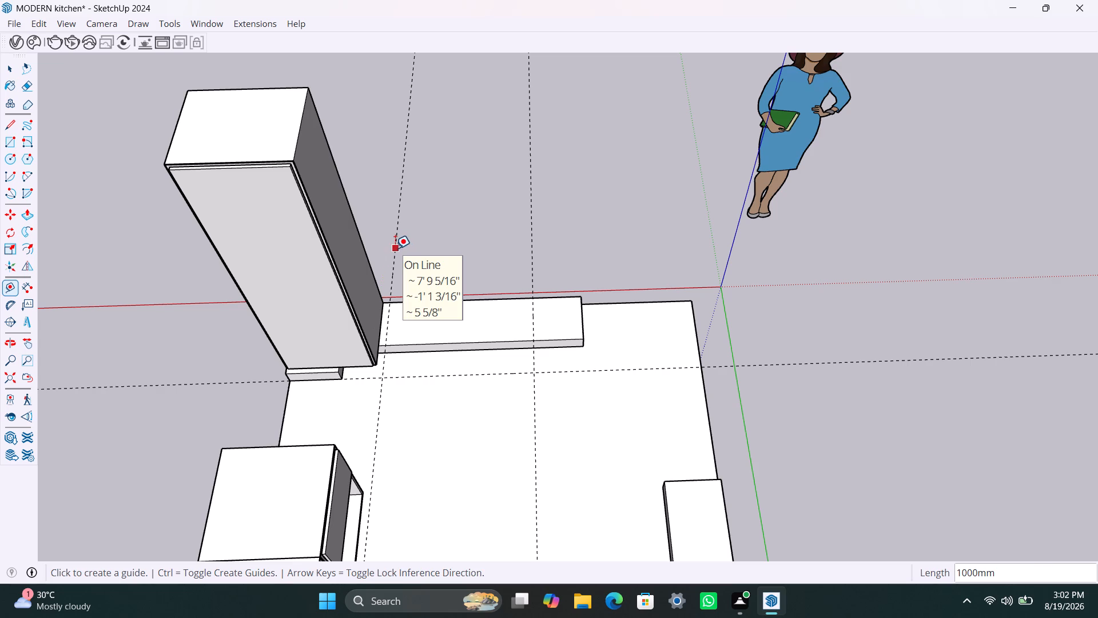
# Delete the tall corner cabinet's carcass and its door panel.
pyautogui.press('space')
pyautogui.click(310, 285)
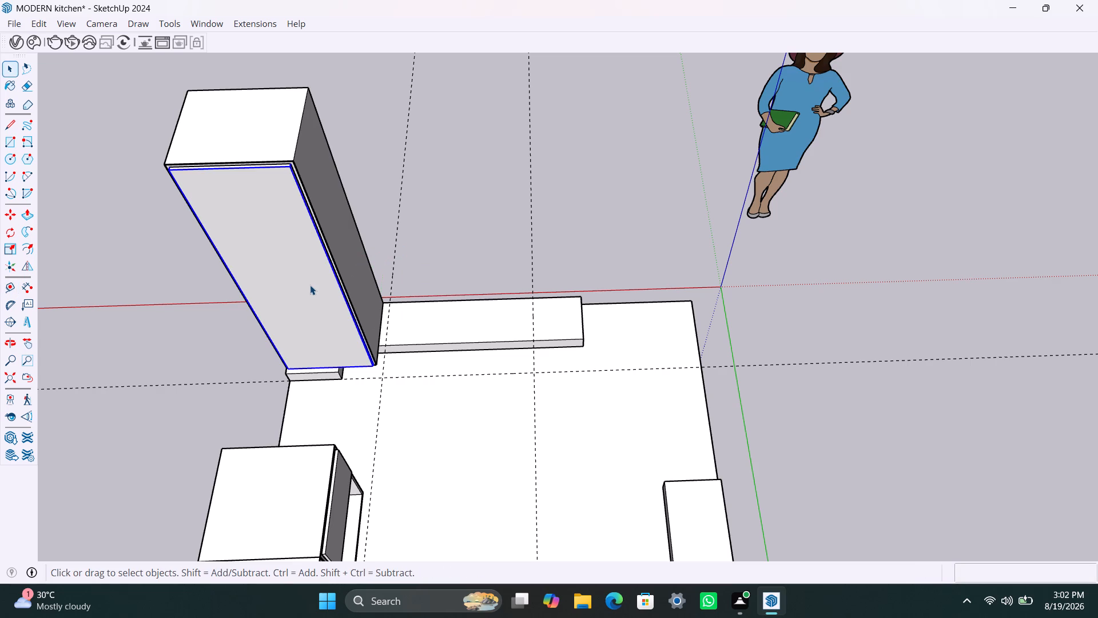
pyautogui.click(297, 262)
pyautogui.click(270, 165)
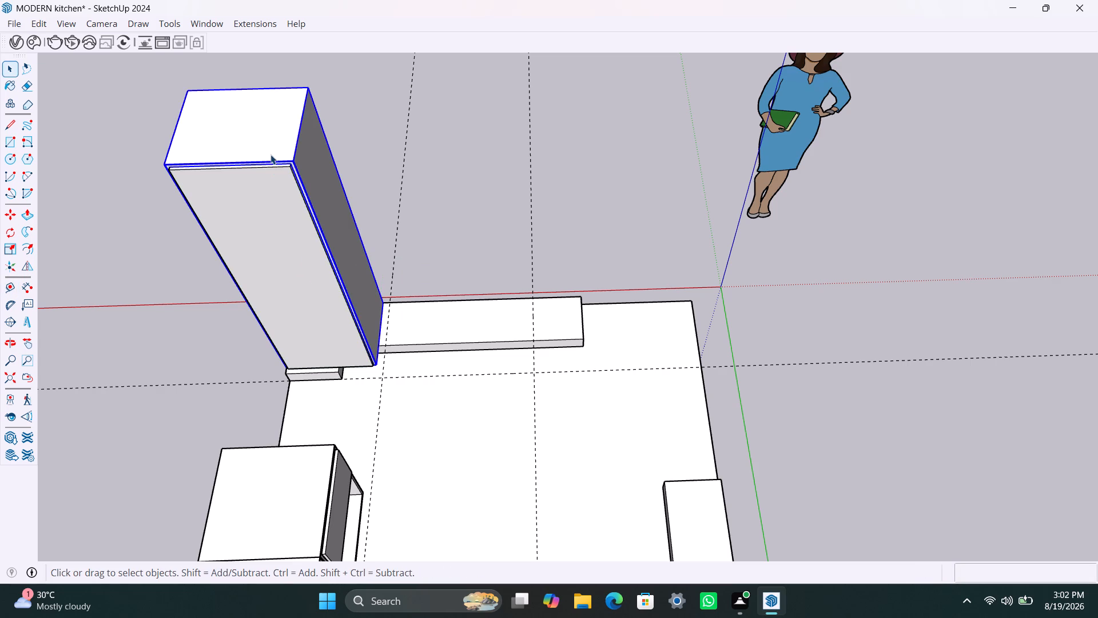
pyautogui.press('Delete')
pyautogui.click(276, 213)
pyautogui.press('Delete')
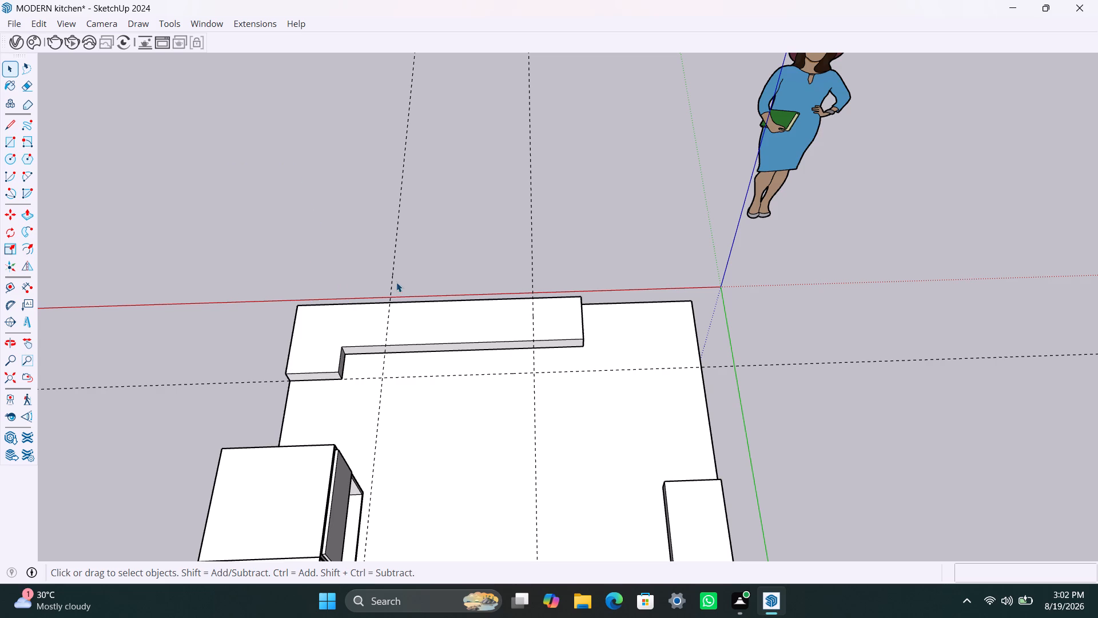
# Place another parallel guide 600 mm from the 1000 mm offset guide, toward the outer end of the back plinth.
pyautogui.click(391, 278)
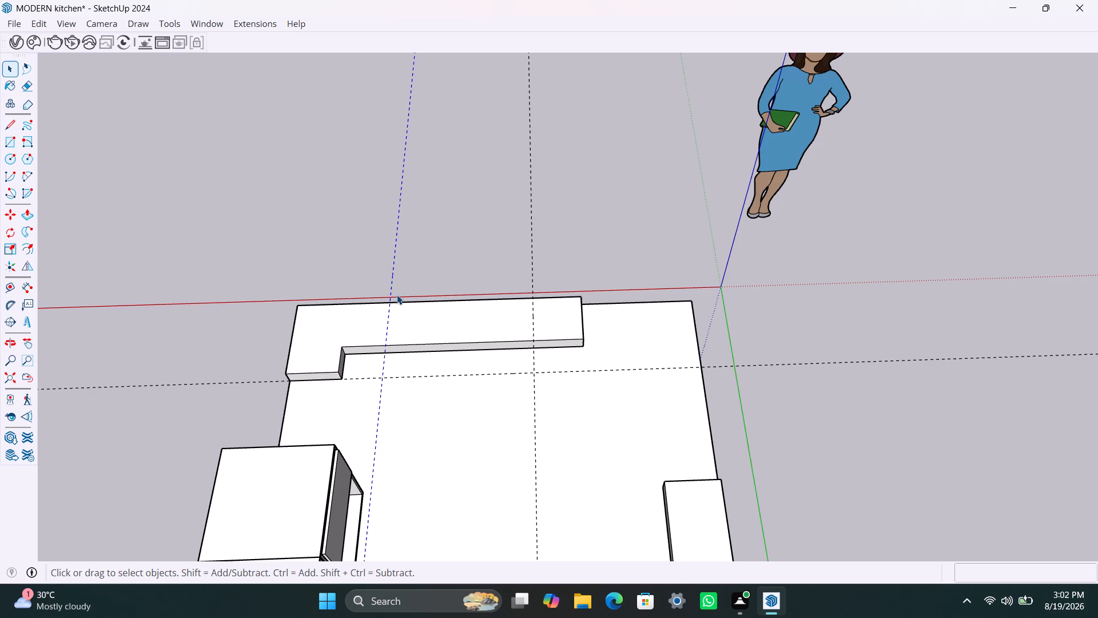
pyautogui.press('t')
pyautogui.click(391, 282)
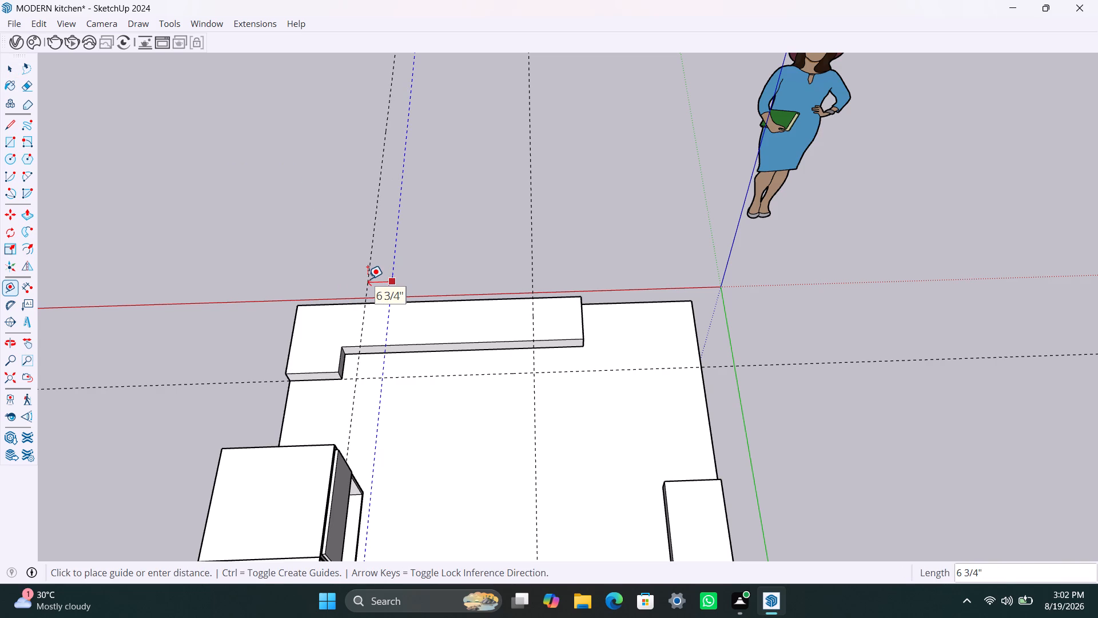
pyautogui.write('600mm')
pyautogui.press('Return')
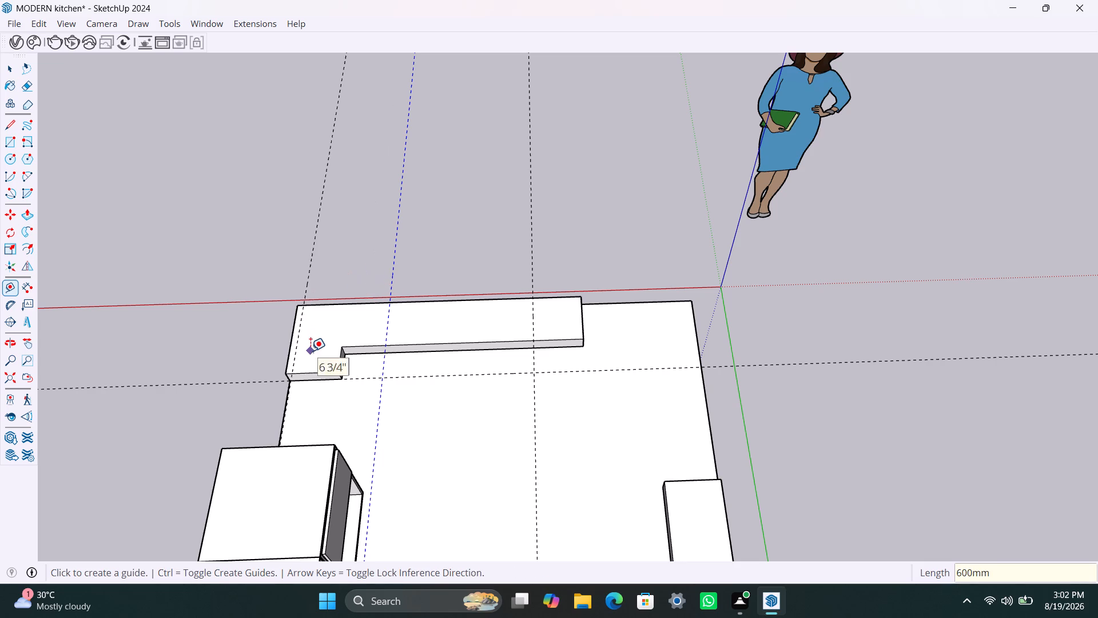
pyautogui.press('Escape')
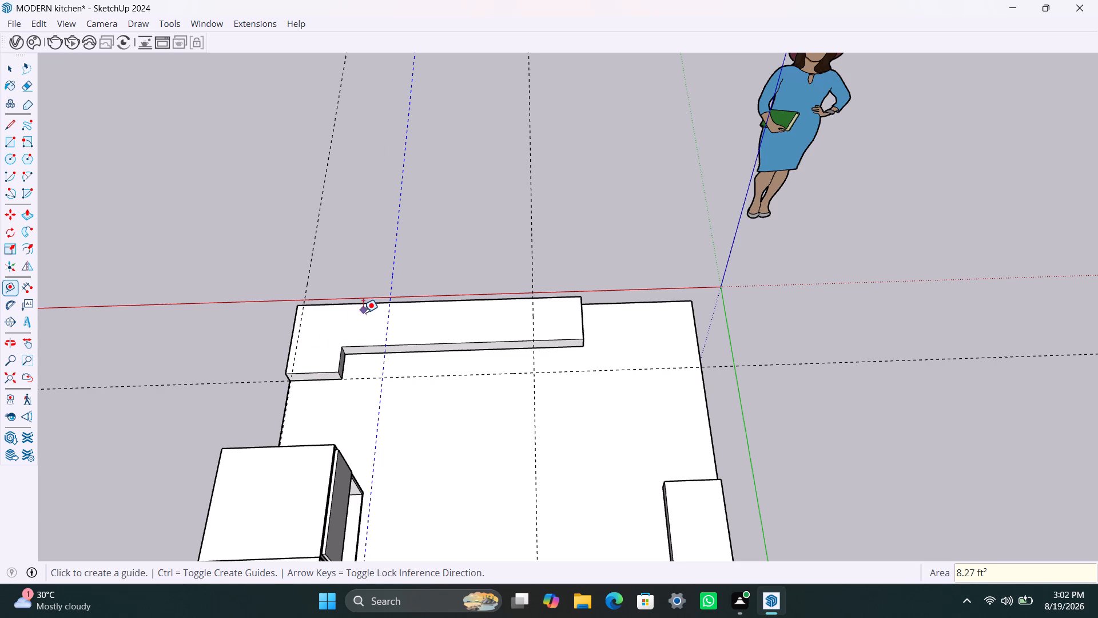
pyautogui.press('space')
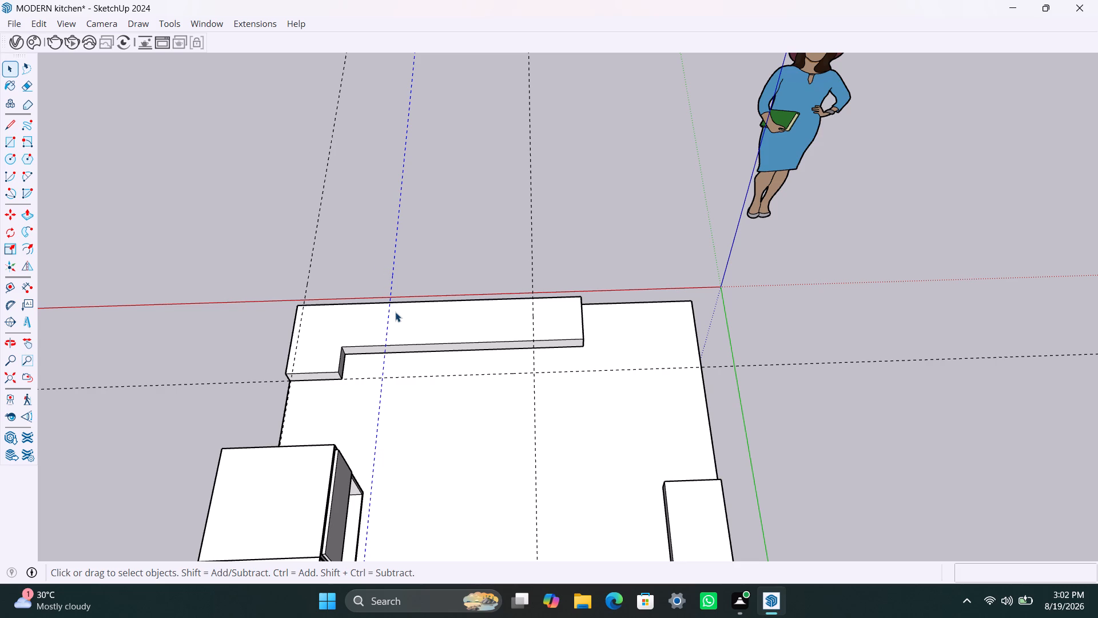
# Draw a rectangle about 1' 11 5/8" by 2' 9/16" between the guides over the back plinth's corner.
pyautogui.scroll(-2, 399, 383)
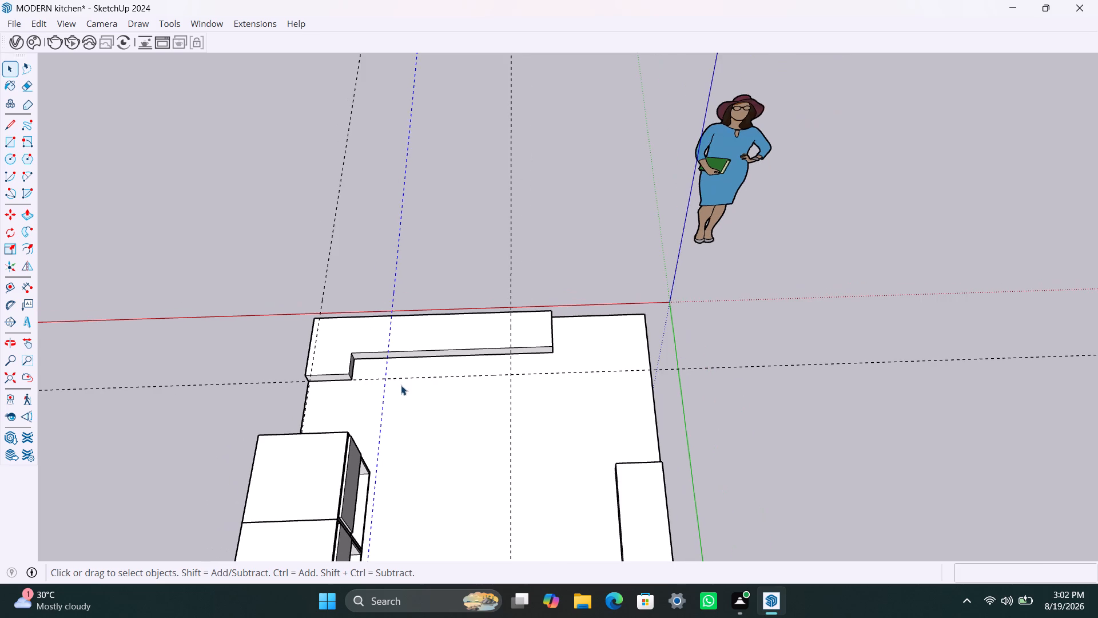
pyautogui.scroll(1, 387, 375)
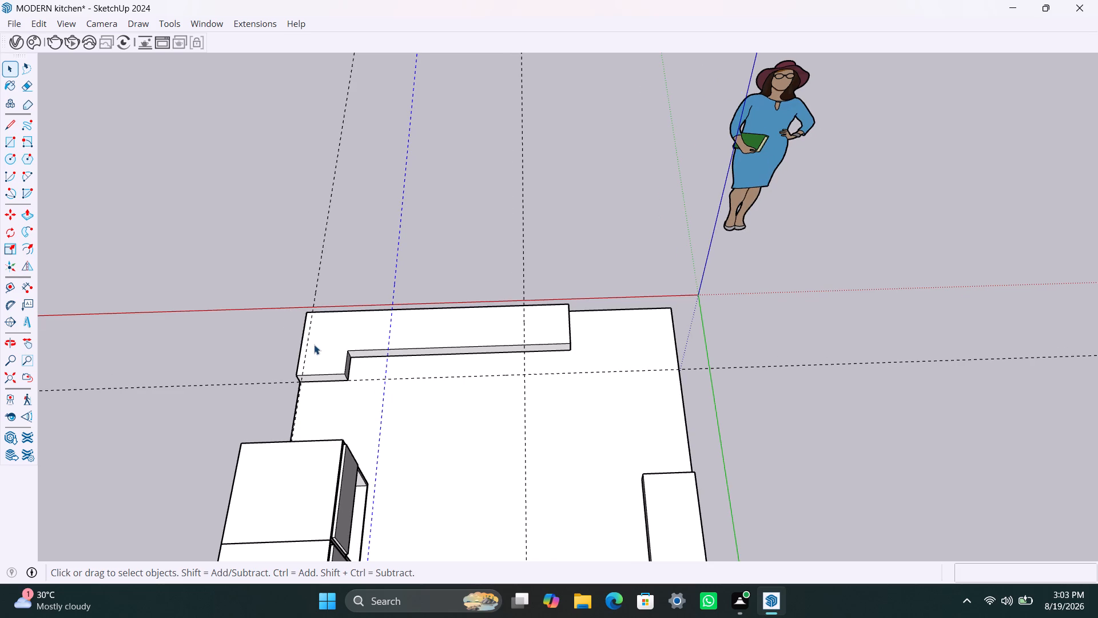
pyautogui.press('r')
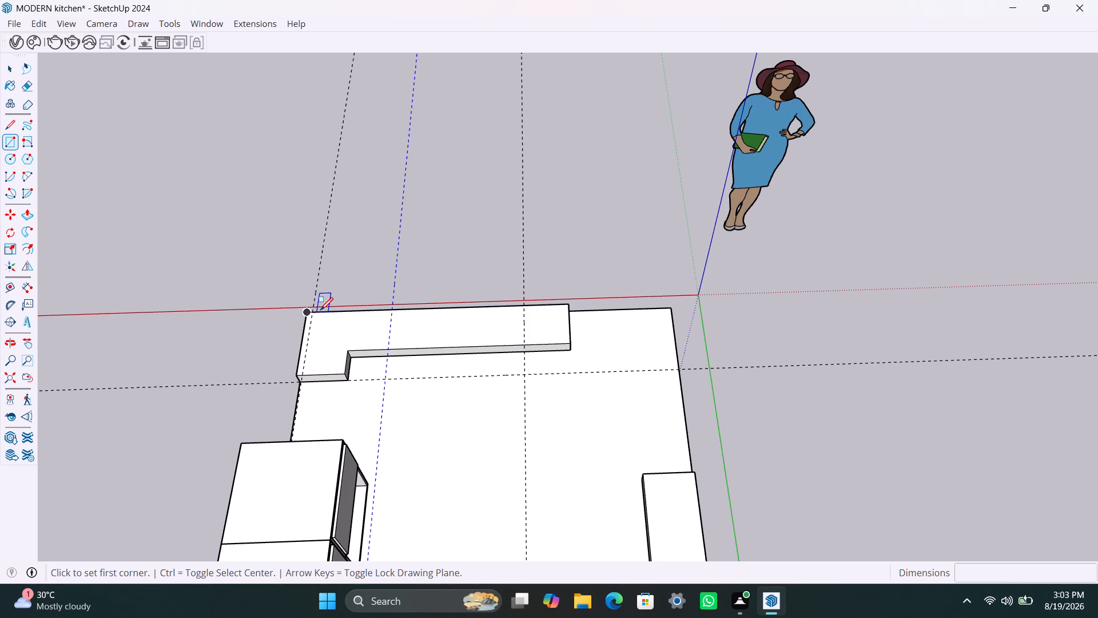
pyautogui.click(316, 313)
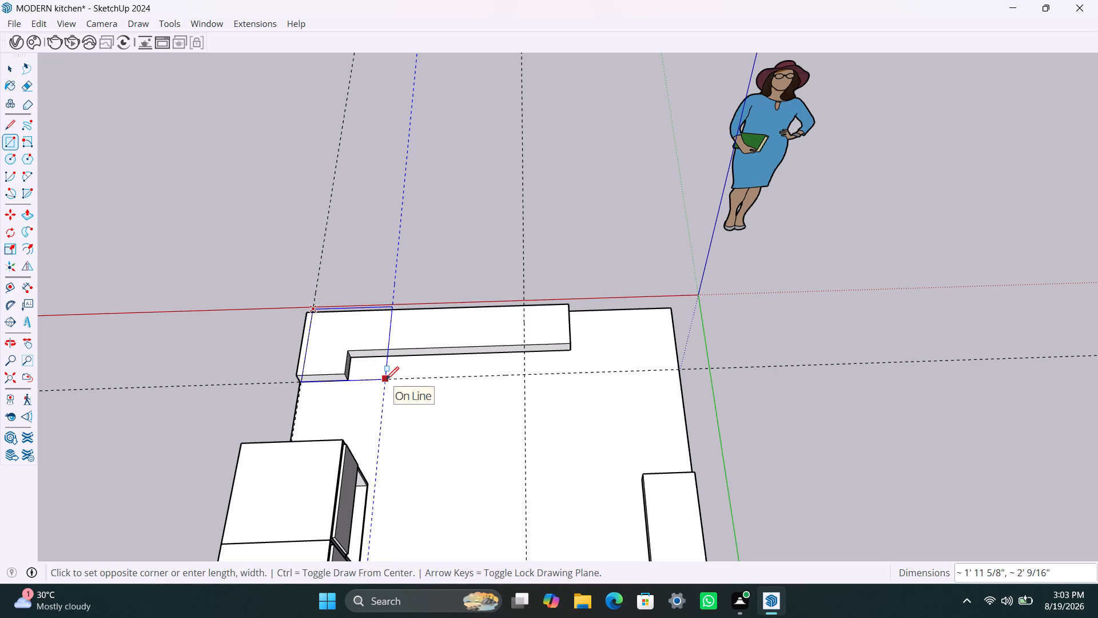
pyautogui.scroll(10, 387, 378)
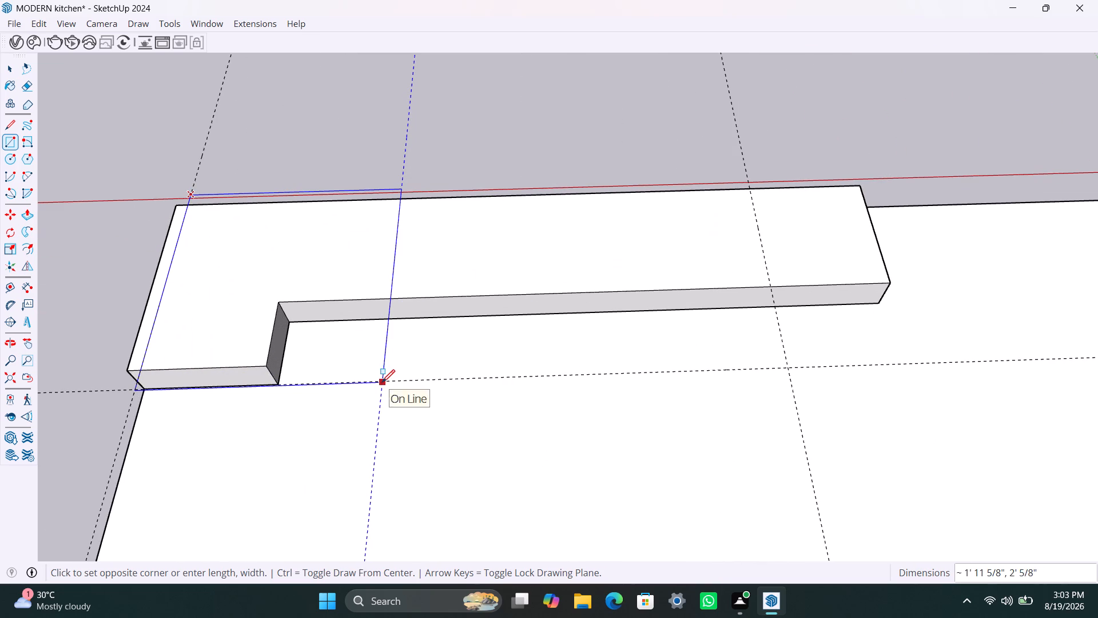
pyautogui.click(382, 382)
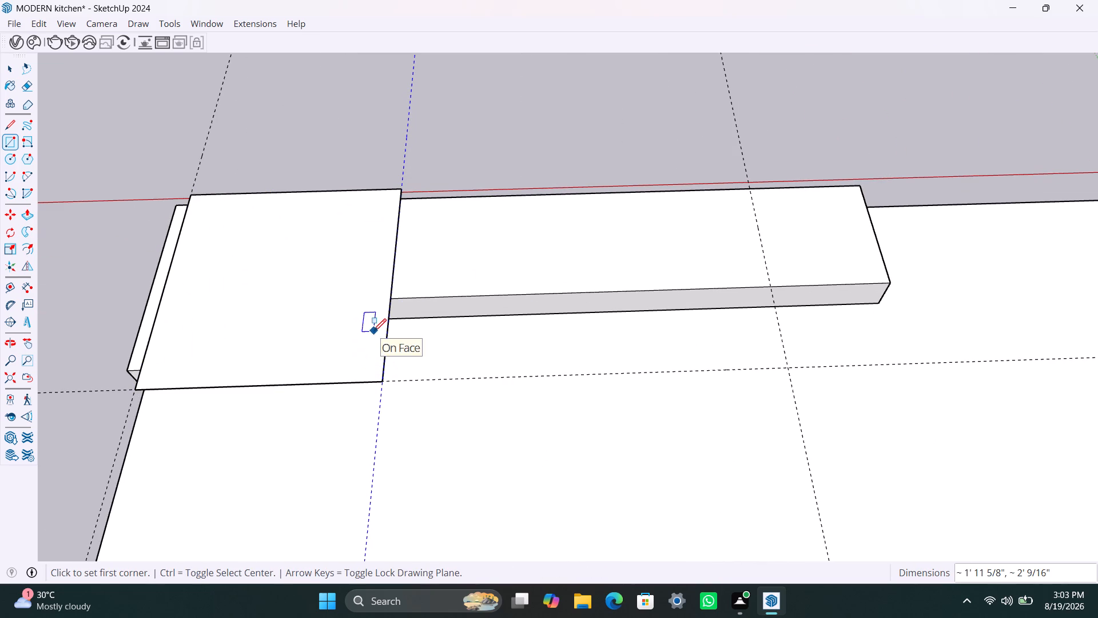
# Make the new rectangle's face and edges into a group.
pyautogui.press('space')
pyautogui.doubleClick(325, 298)
pyautogui.rightClick(325, 298)
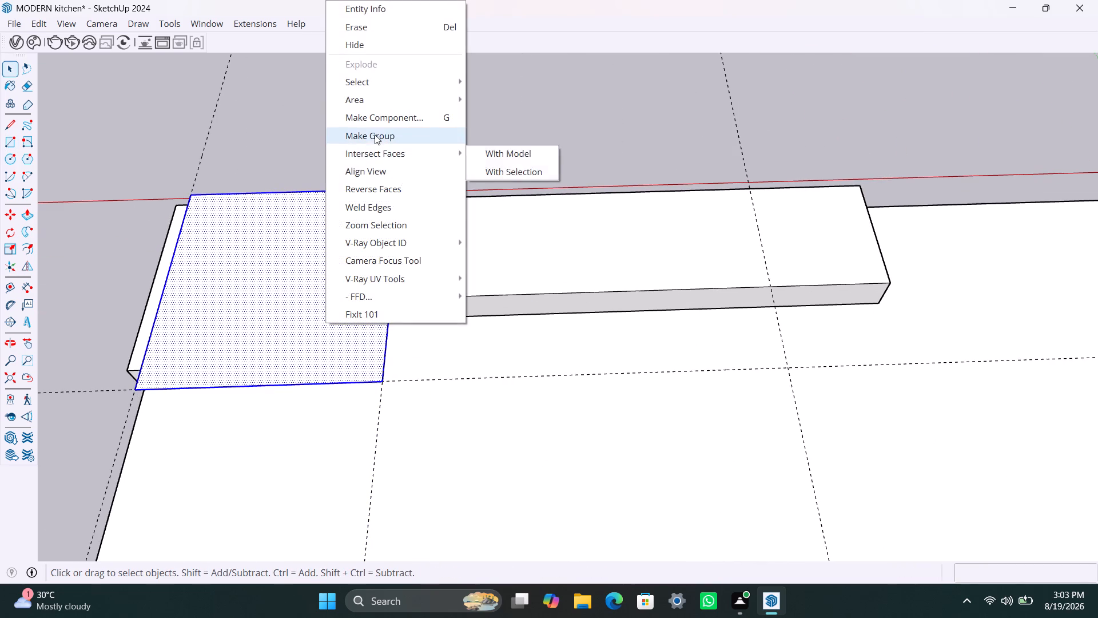
pyautogui.click(375, 134)
# Push/Pull the rectangle's face up 875 mm inside its group, and close the group.
pyautogui.tripleClick(317, 282)
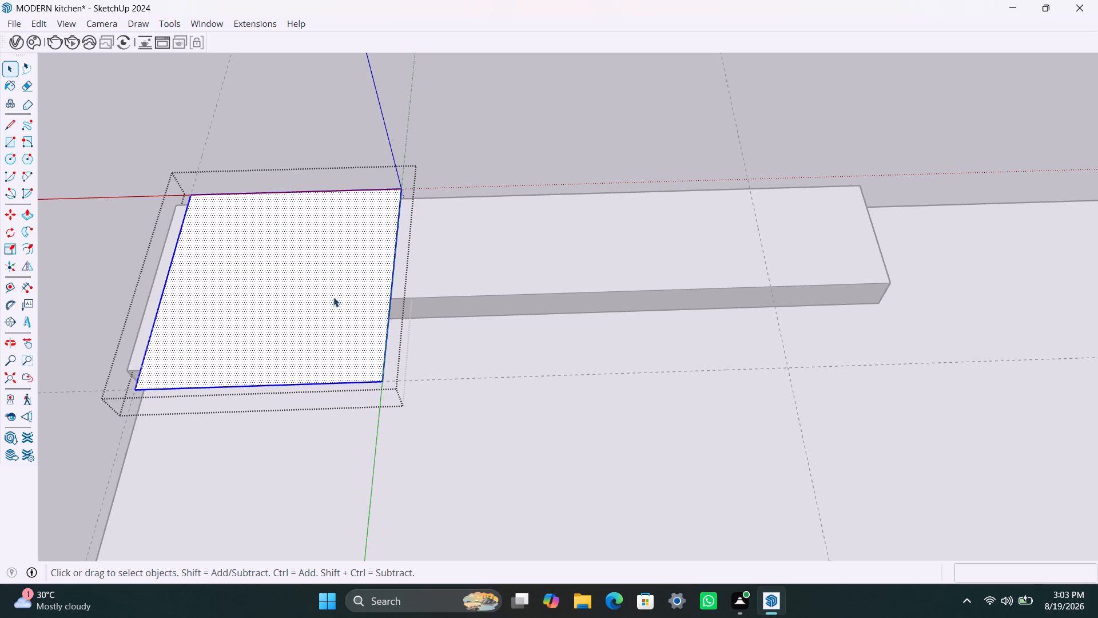
pyautogui.press('p')
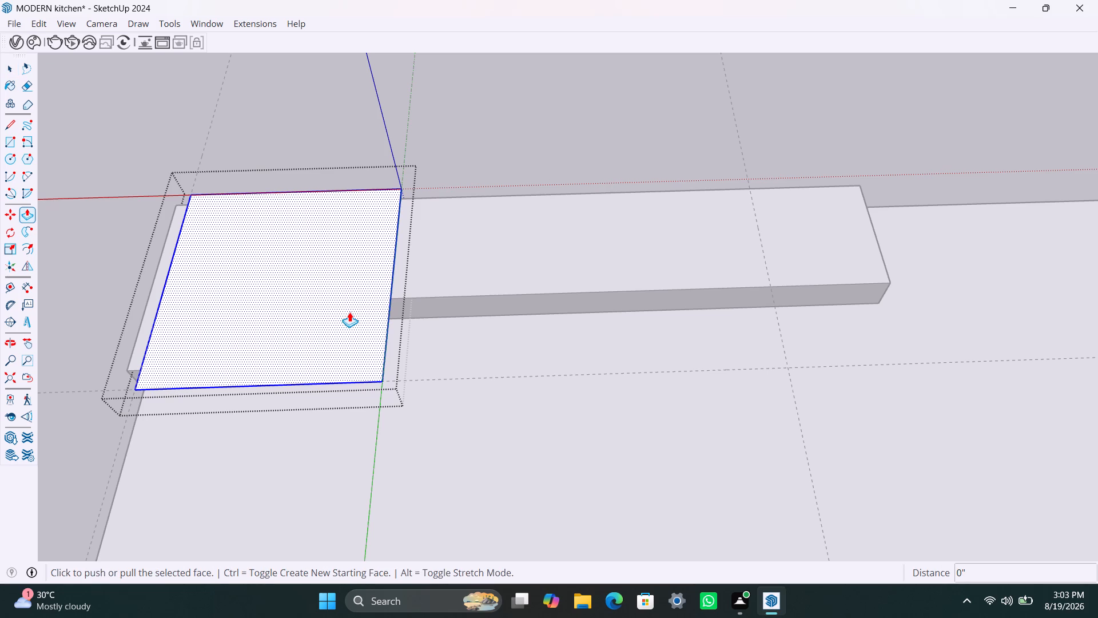
pyautogui.click(349, 312)
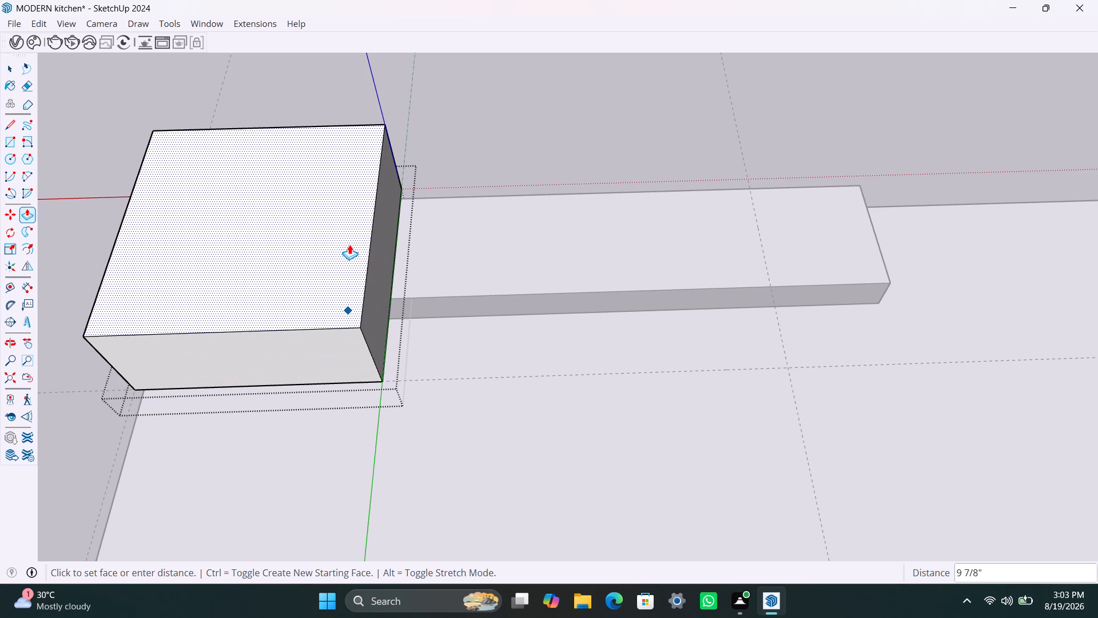
pyautogui.press('8')
pyautogui.write('75mm')
pyautogui.press('Return')
pyautogui.press('space')
pyautogui.scroll(-7, 345, 259)
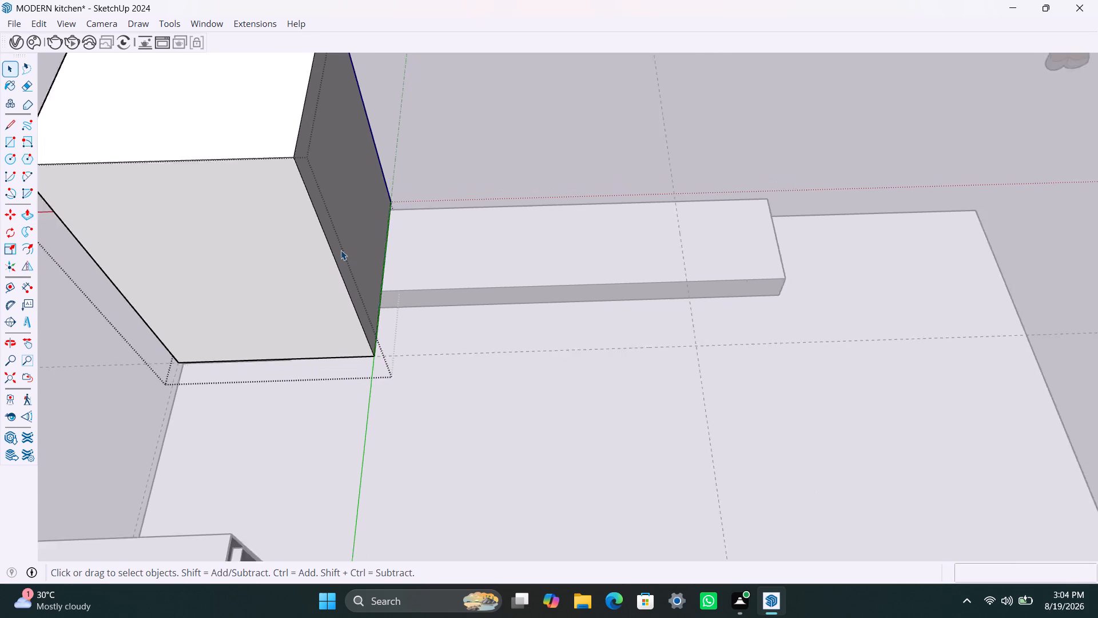
pyautogui.scroll(-2, 341, 250)
pyautogui.click(449, 129)
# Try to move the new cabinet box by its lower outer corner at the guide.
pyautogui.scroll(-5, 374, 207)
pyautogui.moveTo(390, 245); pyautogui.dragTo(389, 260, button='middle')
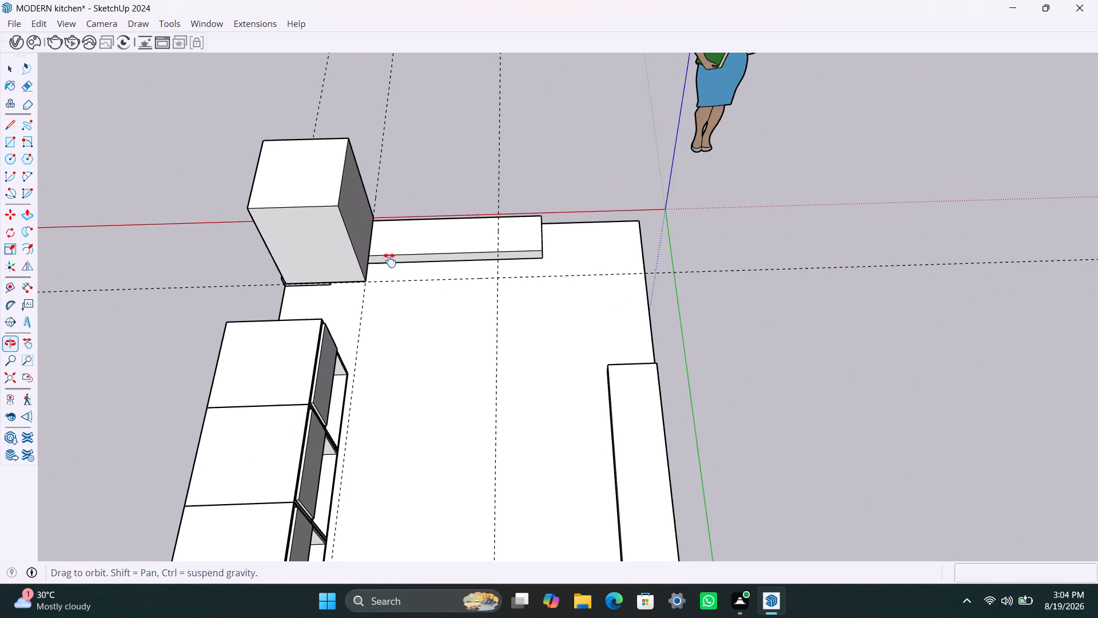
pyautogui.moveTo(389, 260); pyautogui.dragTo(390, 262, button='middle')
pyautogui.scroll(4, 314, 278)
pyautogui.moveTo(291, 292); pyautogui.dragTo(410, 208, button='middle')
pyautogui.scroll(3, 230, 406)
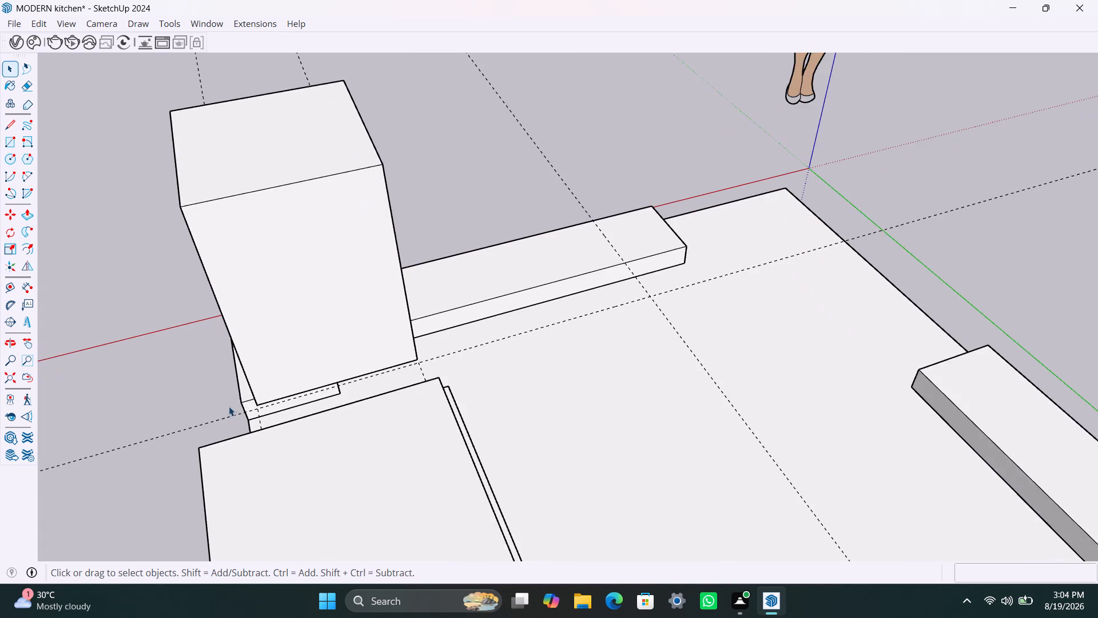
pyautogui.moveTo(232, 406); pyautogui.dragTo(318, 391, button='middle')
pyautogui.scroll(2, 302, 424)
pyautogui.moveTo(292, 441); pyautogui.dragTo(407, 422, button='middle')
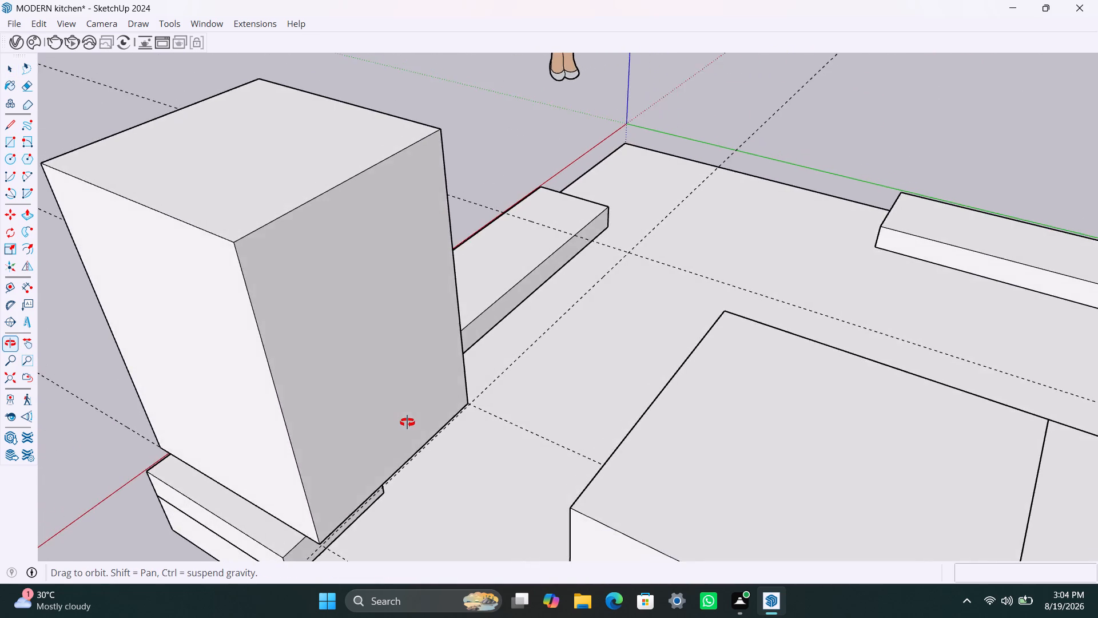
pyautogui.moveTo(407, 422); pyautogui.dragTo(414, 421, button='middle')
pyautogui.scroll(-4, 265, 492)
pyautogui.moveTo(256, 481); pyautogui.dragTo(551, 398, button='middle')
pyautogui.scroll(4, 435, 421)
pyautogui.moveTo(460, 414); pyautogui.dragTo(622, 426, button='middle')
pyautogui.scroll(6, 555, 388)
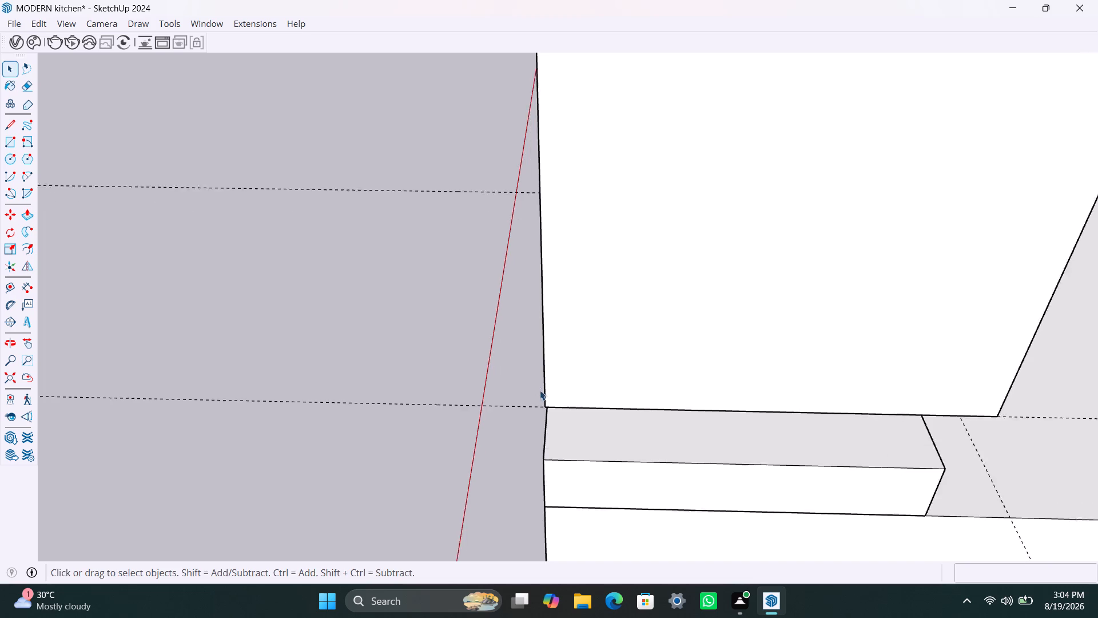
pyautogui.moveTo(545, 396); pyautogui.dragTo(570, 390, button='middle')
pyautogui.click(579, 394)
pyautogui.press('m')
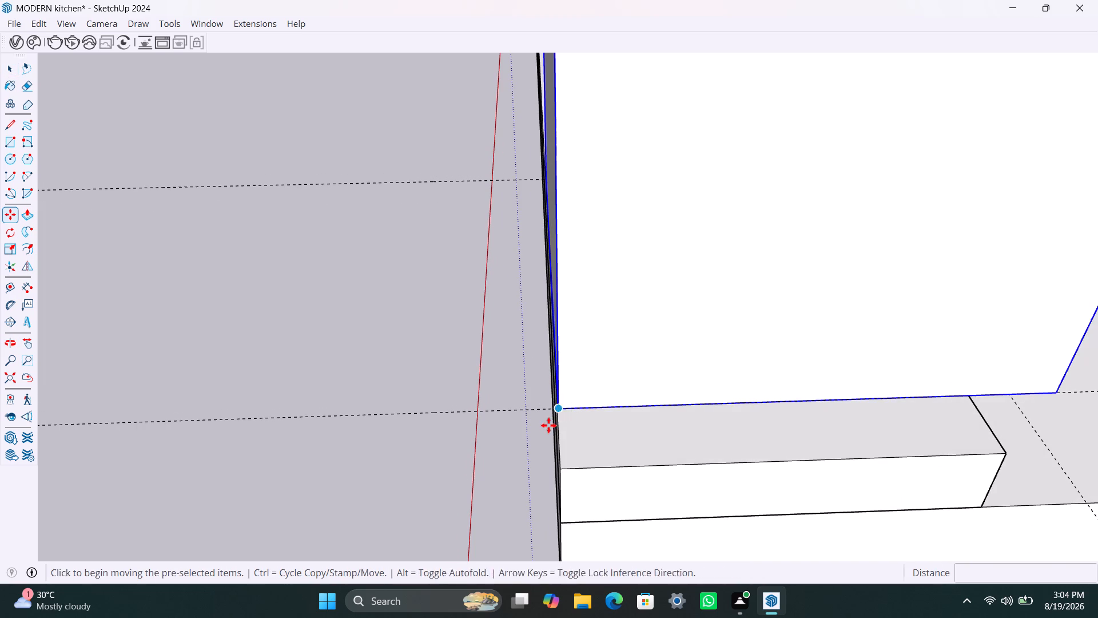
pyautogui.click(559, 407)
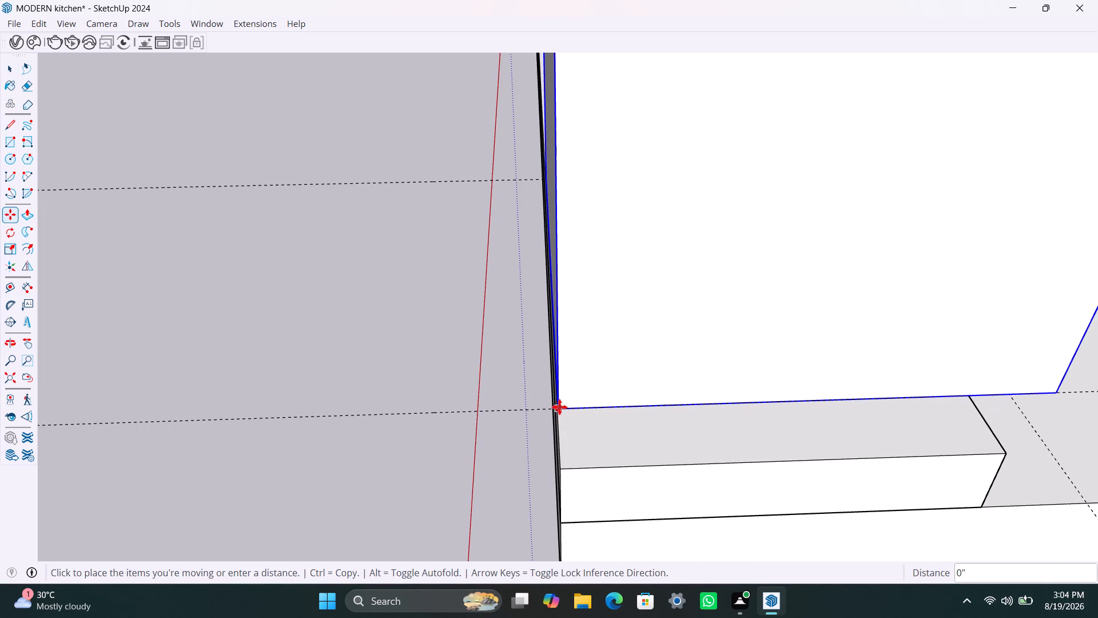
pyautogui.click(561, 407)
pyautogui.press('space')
# Examine how the new cabinet box sits on the corner plinth and beside the neighbouring cabinets.
pyautogui.scroll(-10, 563, 435)
pyautogui.moveTo(623, 423); pyautogui.dragTo(503, 401, button='middle')
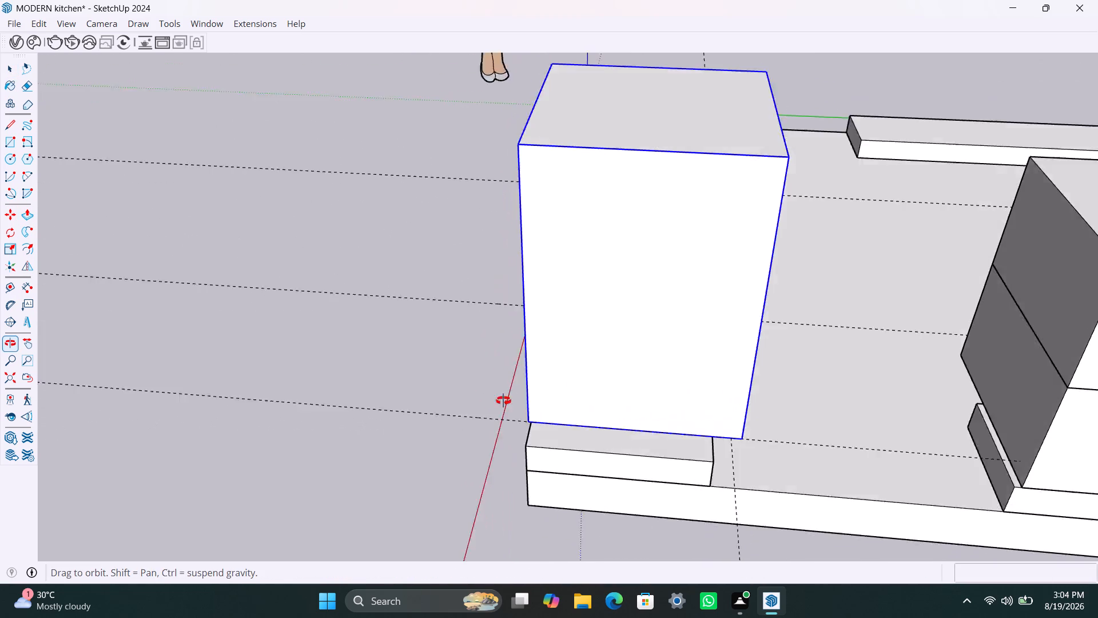
pyautogui.moveTo(503, 401); pyautogui.dragTo(447, 392, button='middle')
pyautogui.scroll(3, 661, 451)
pyautogui.moveTo(671, 459); pyautogui.dragTo(597, 422, button='middle')
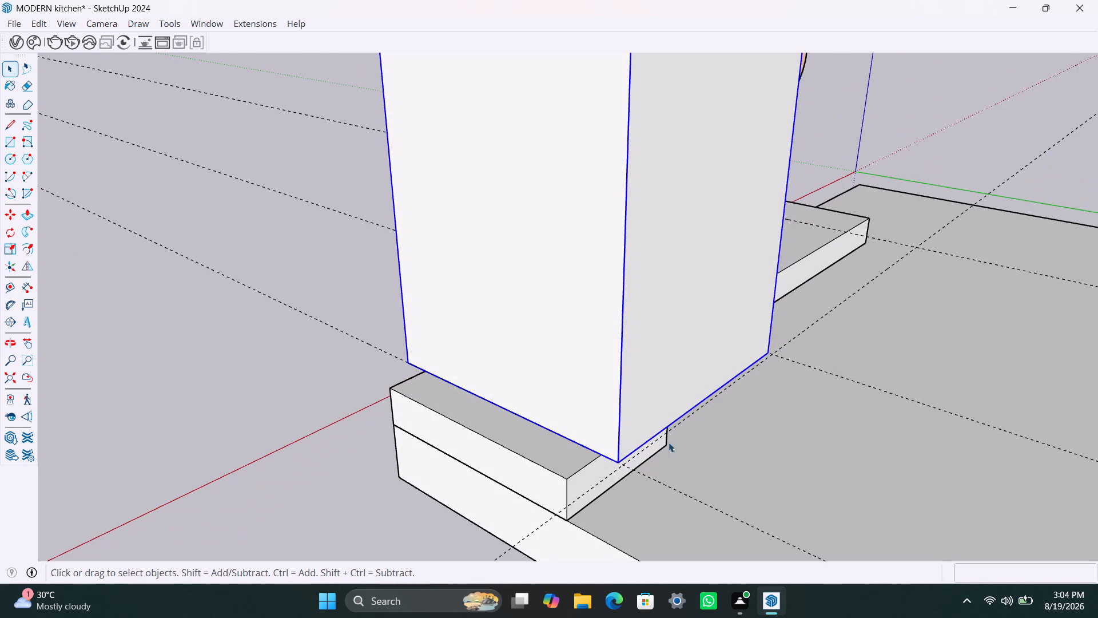
pyautogui.scroll(-12, 665, 451)
pyautogui.moveTo(674, 440); pyautogui.dragTo(540, 438, button='middle')
pyautogui.scroll(-6, 652, 407)
pyautogui.moveTo(662, 399); pyautogui.dragTo(550, 425, button='middle')
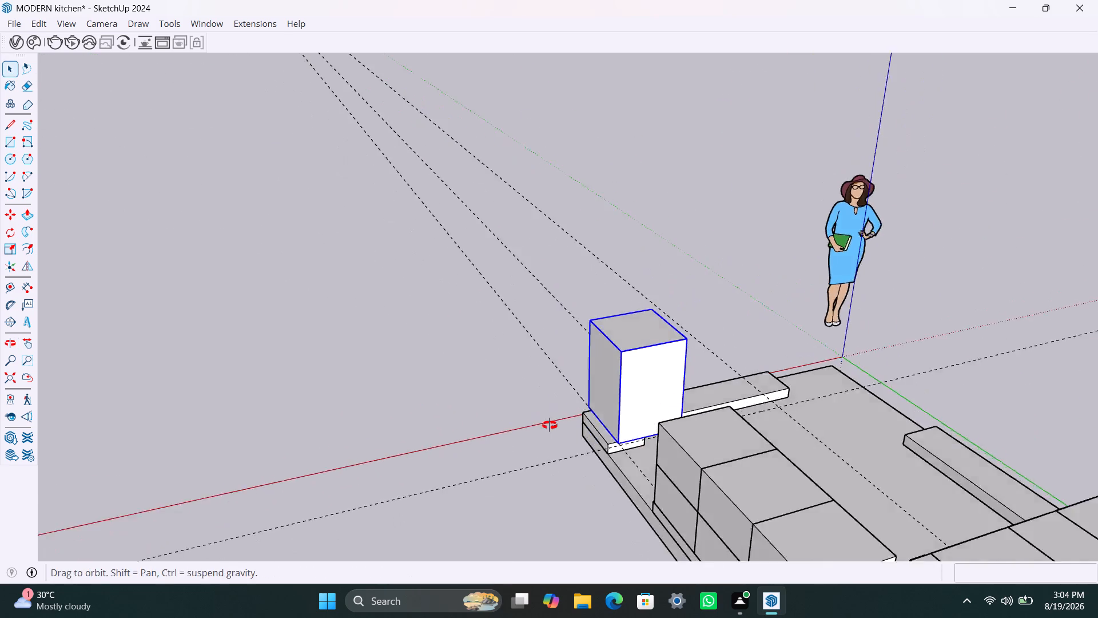
pyautogui.moveTo(550, 425); pyautogui.dragTo(486, 427, button='middle')
pyautogui.scroll(-5, 701, 417)
pyautogui.moveTo(723, 409); pyautogui.dragTo(675, 443, button='middle')
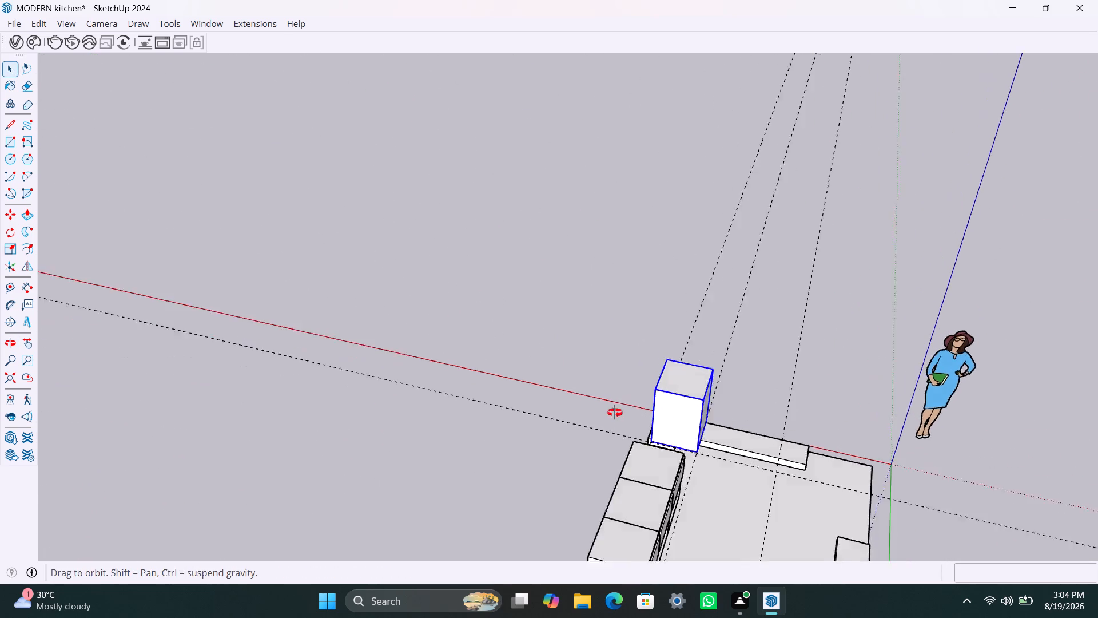
pyautogui.click(546, 270)
pyautogui.scroll(-2, 636, 417)
pyautogui.moveTo(643, 422); pyautogui.dragTo(779, 428, button='middle')
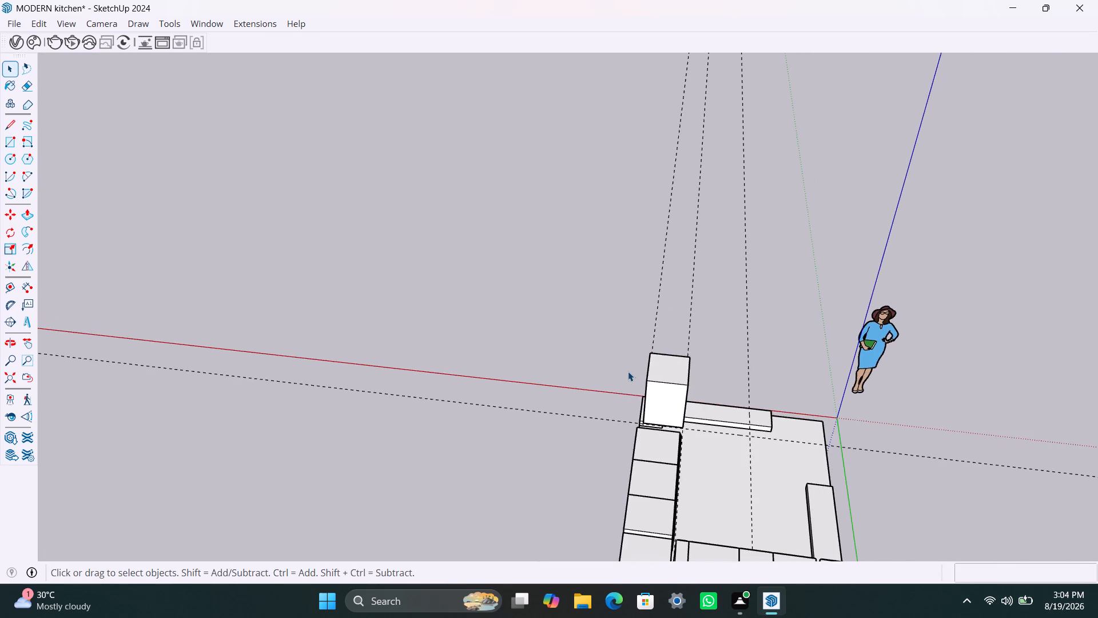
pyautogui.moveTo(625, 370); pyautogui.dragTo(437, 359, button='middle')
pyautogui.scroll(3, 510, 383)
pyautogui.moveTo(499, 415); pyautogui.dragTo(554, 433, button='middle')
pyautogui.scroll(4, 511, 414)
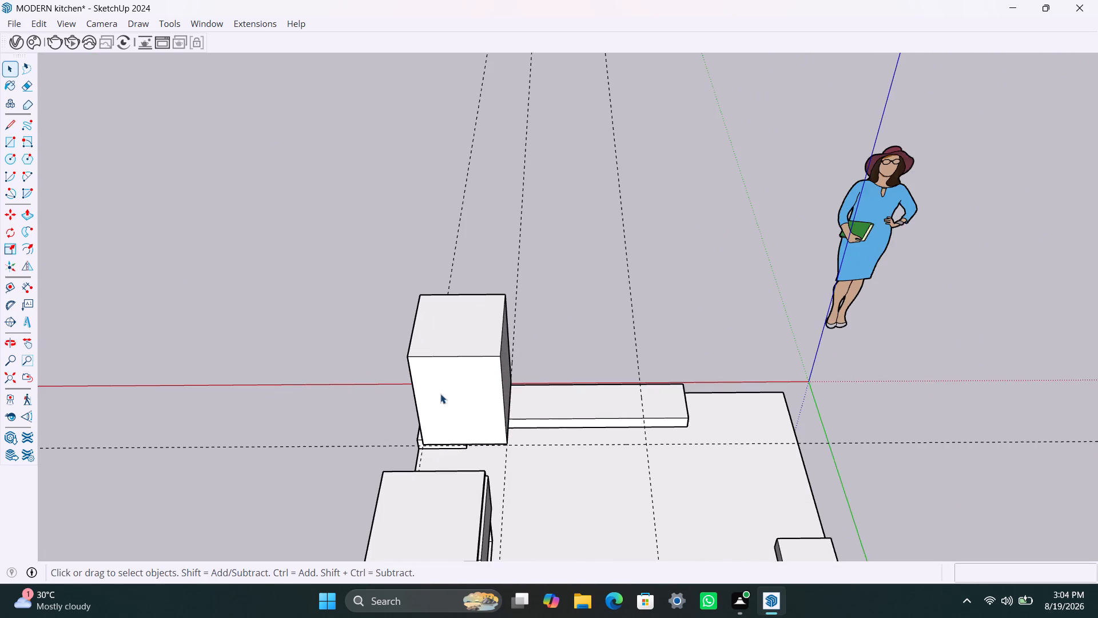
pyautogui.scroll(3, 440, 418)
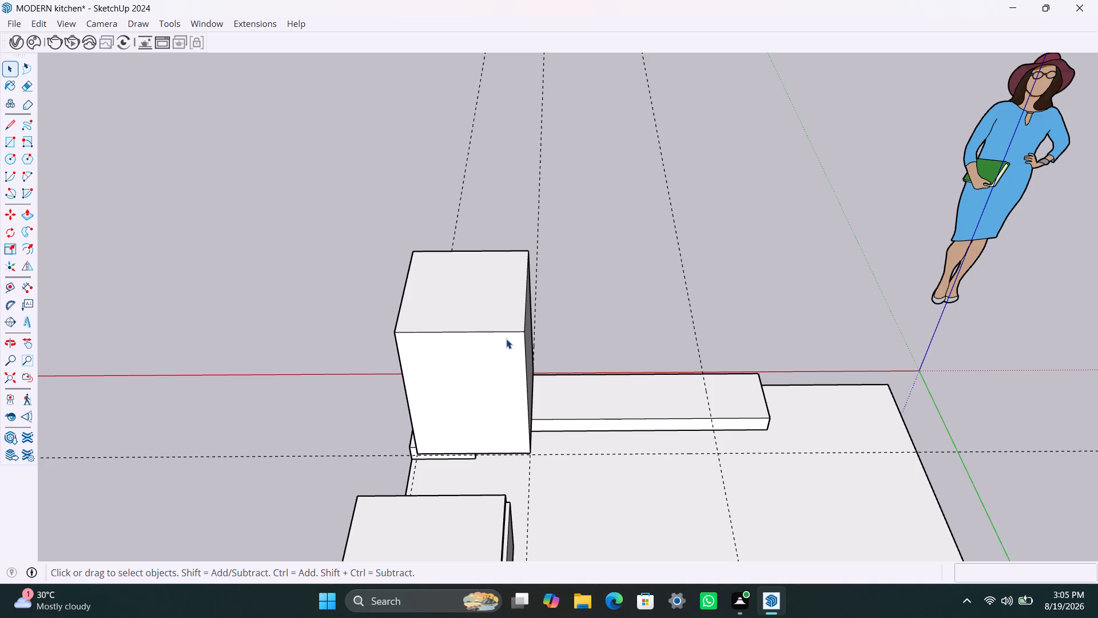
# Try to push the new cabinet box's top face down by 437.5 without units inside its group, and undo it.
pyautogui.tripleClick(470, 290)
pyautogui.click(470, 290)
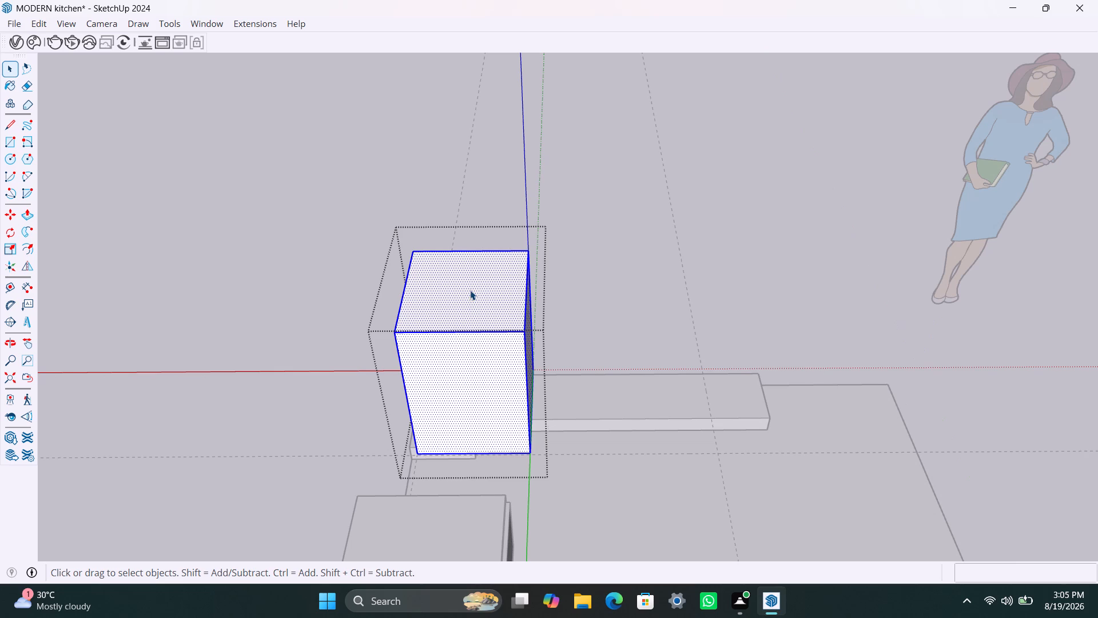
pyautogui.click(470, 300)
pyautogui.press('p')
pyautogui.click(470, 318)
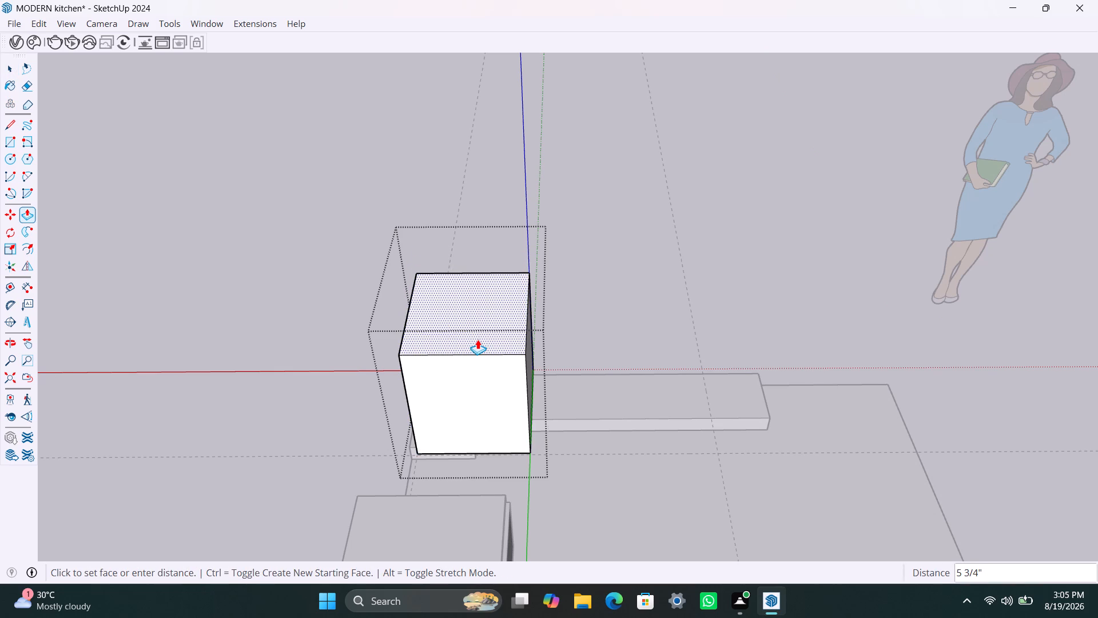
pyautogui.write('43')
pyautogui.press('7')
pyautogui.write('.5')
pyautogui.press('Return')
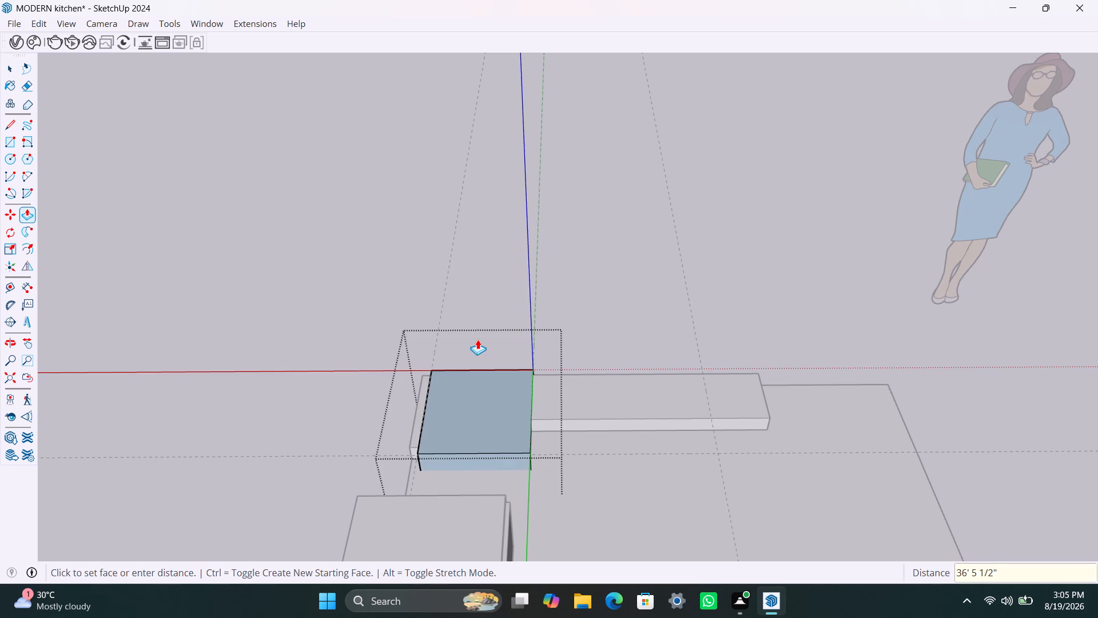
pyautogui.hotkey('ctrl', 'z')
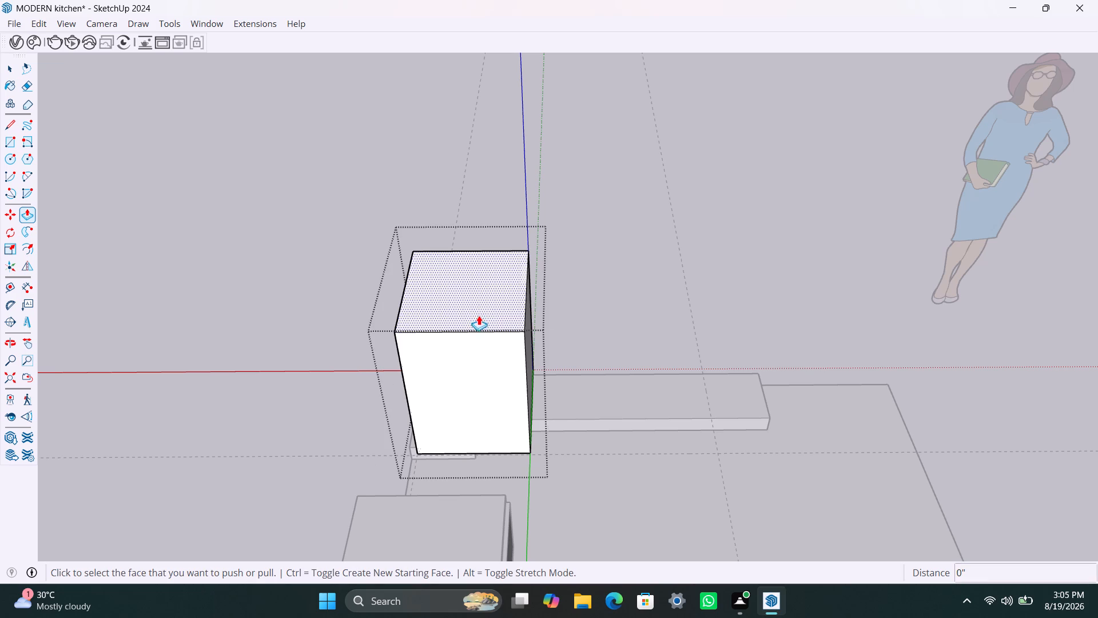
# Push the new cabinet box's top face down 437.5 mm, and close the group.
pyautogui.click(480, 309)
pyautogui.press('4')
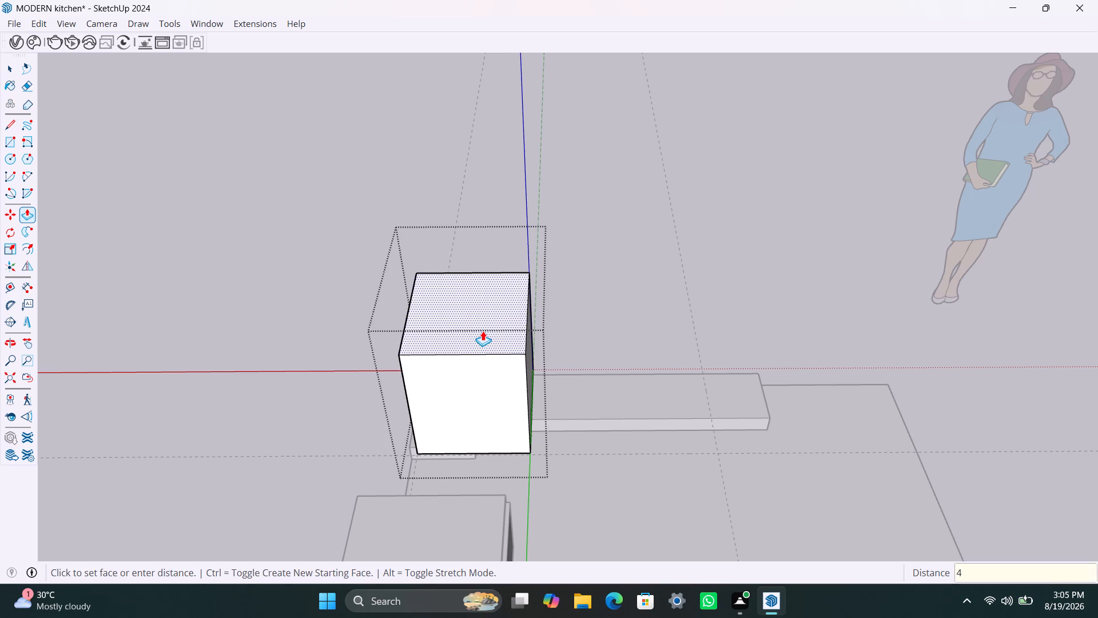
pyautogui.write('37.5MM')
pyautogui.press('Return')
pyautogui.press('space')
pyautogui.click(573, 299)
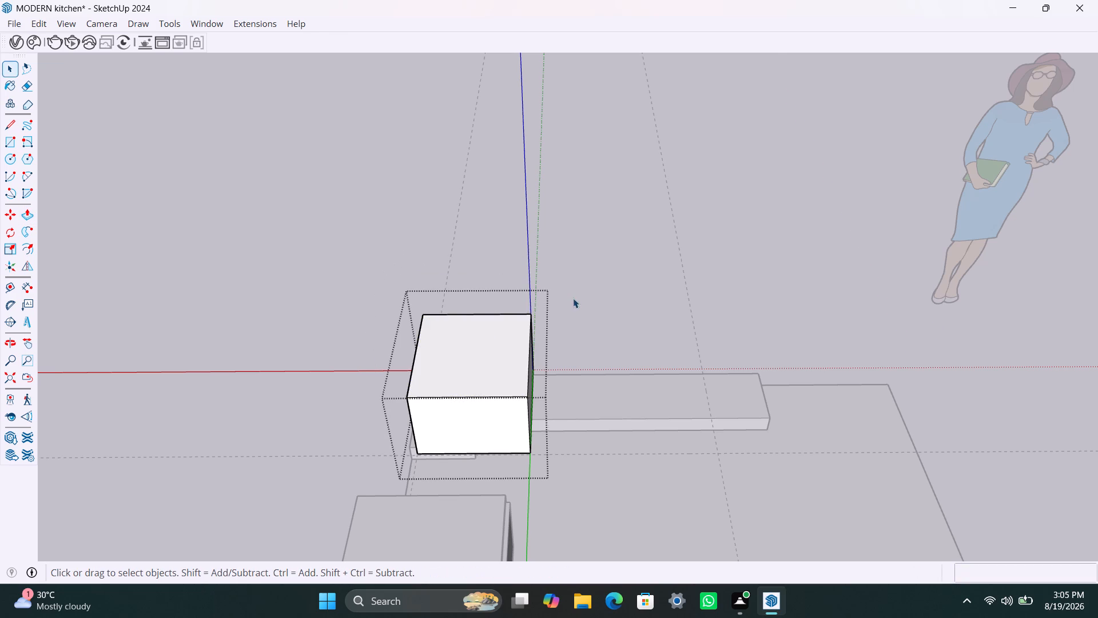
# Copy the shortened cabinet box straight up by its lower front corner, stacking the copy on top of the original.
pyautogui.scroll(3, 504, 407)
pyautogui.click(495, 418)
pyautogui.press('m')
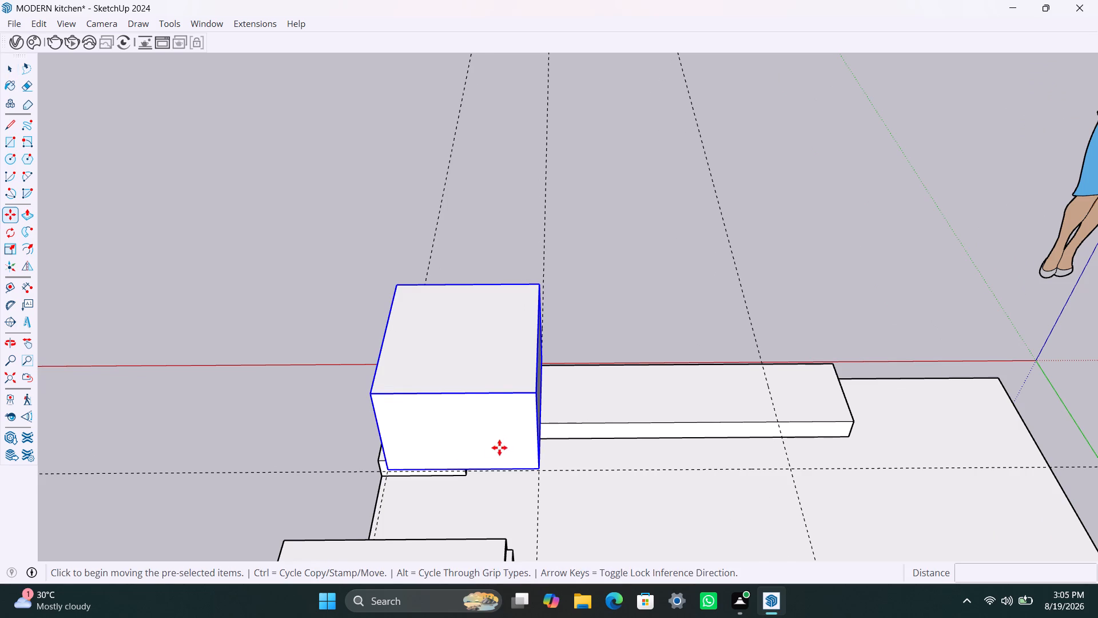
pyautogui.click(392, 468)
pyautogui.click(371, 390)
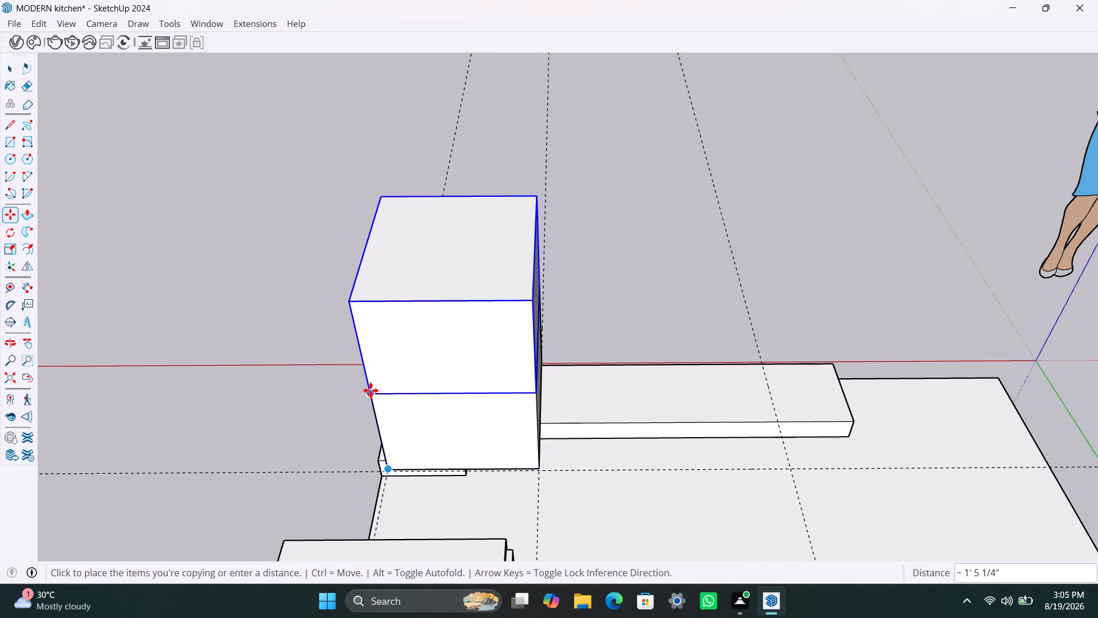
pyautogui.press('space')
pyautogui.click(568, 310)
pyautogui.scroll(-3, 570, 363)
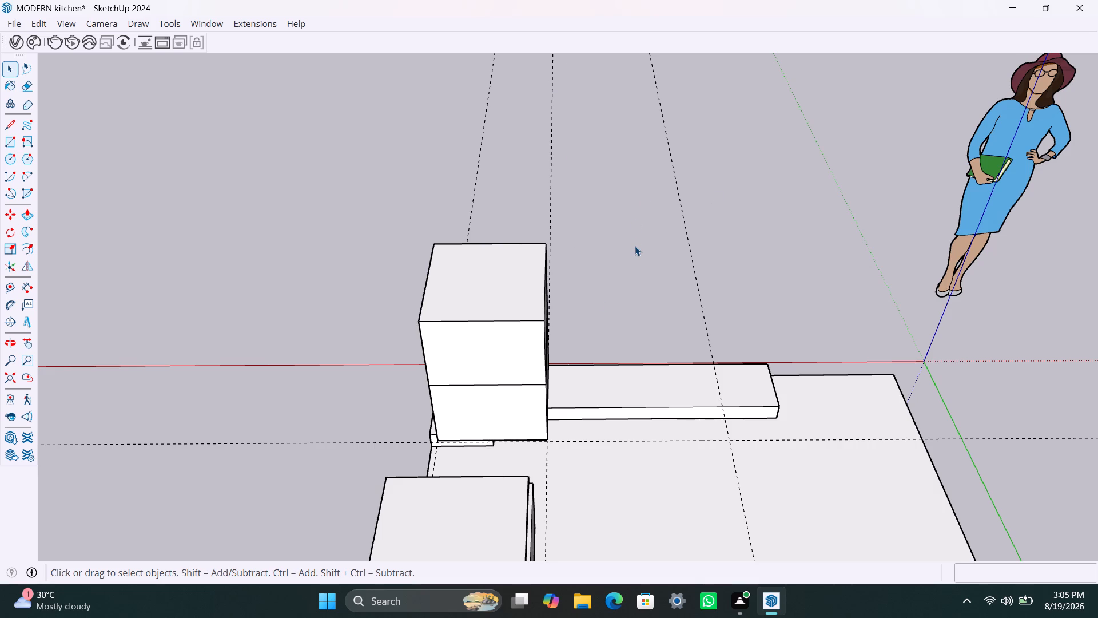
# Offset the upper box's front face inward 2.5 mm inside its group, and the inner face by a further 18 mm.
pyautogui.tripleClick(488, 363)
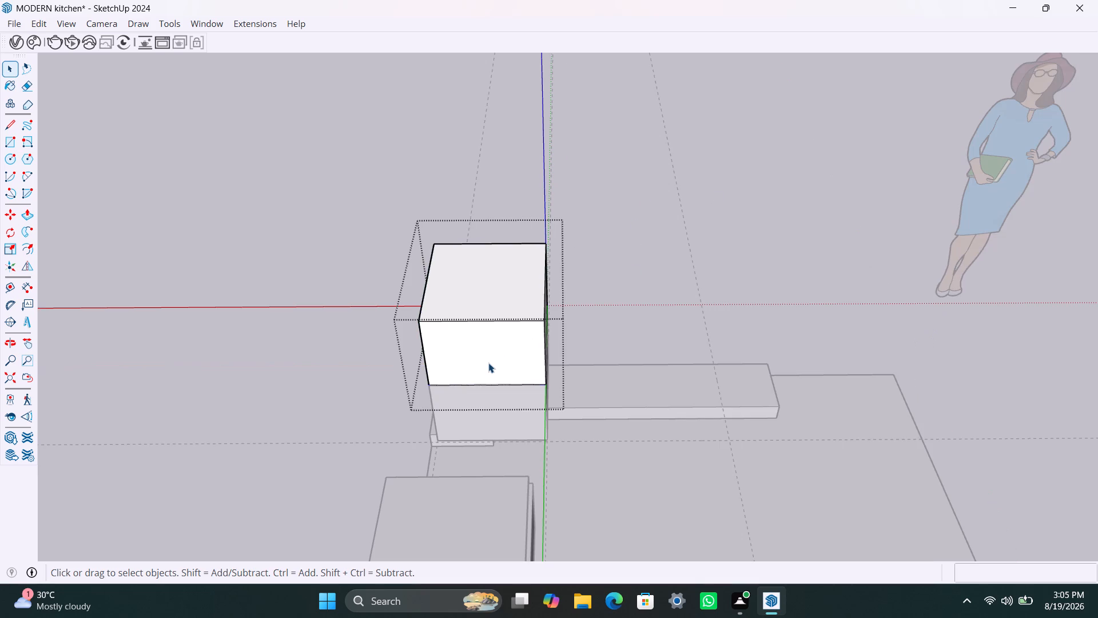
pyautogui.click(488, 363)
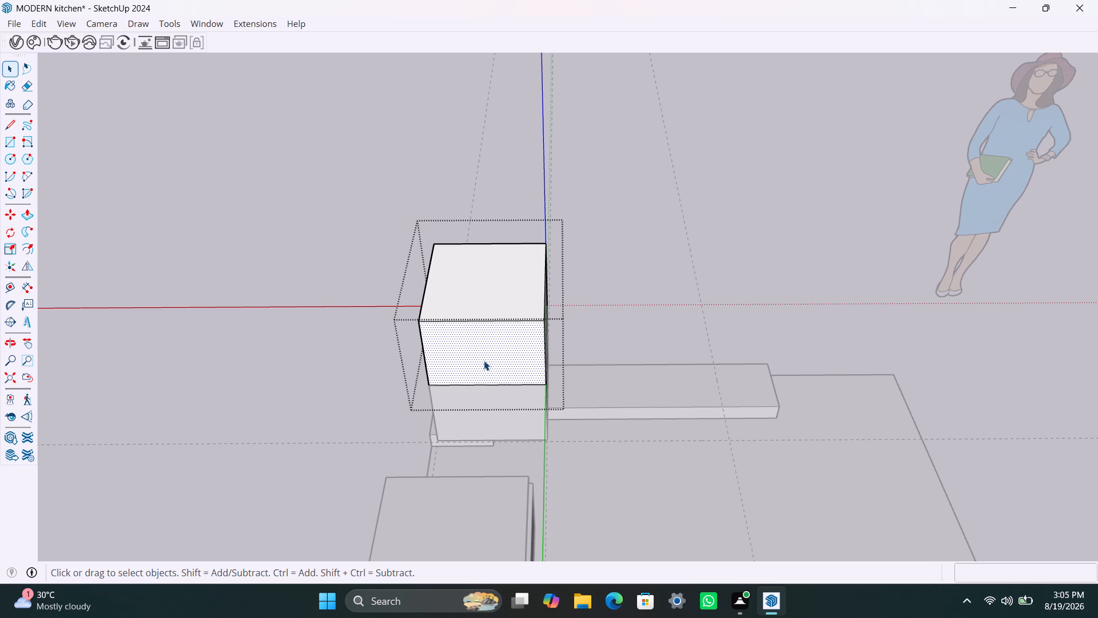
pyautogui.press('f')
pyautogui.click(449, 348)
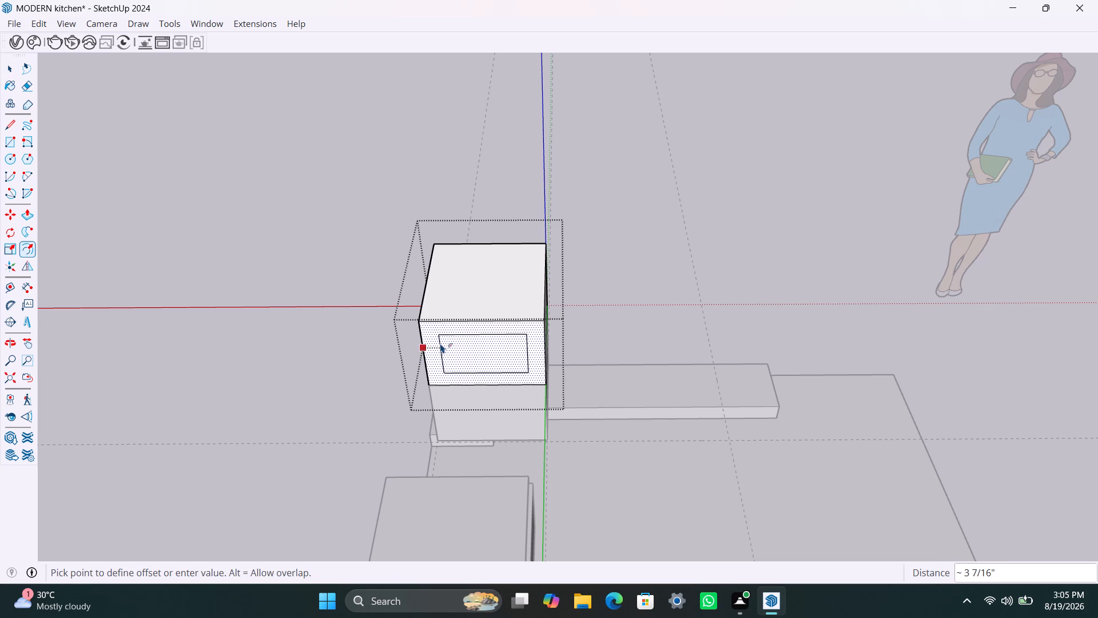
pyautogui.write('2.5MM')
pyautogui.press('Return')
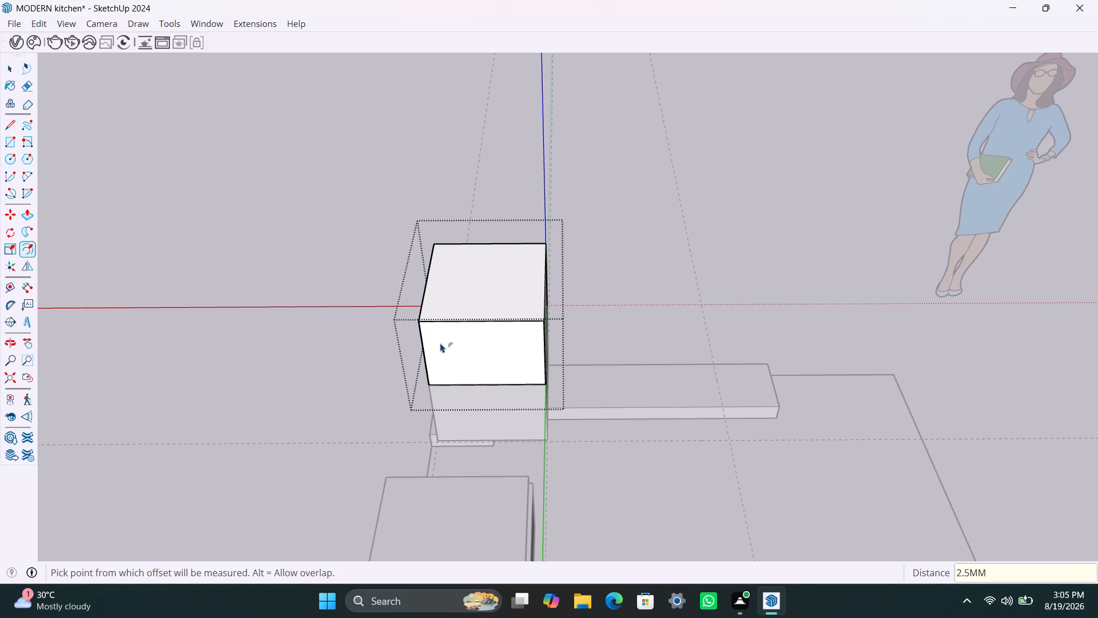
pyautogui.click(440, 343)
pyautogui.press('1')
pyautogui.write('8M')
pyautogui.press('m')
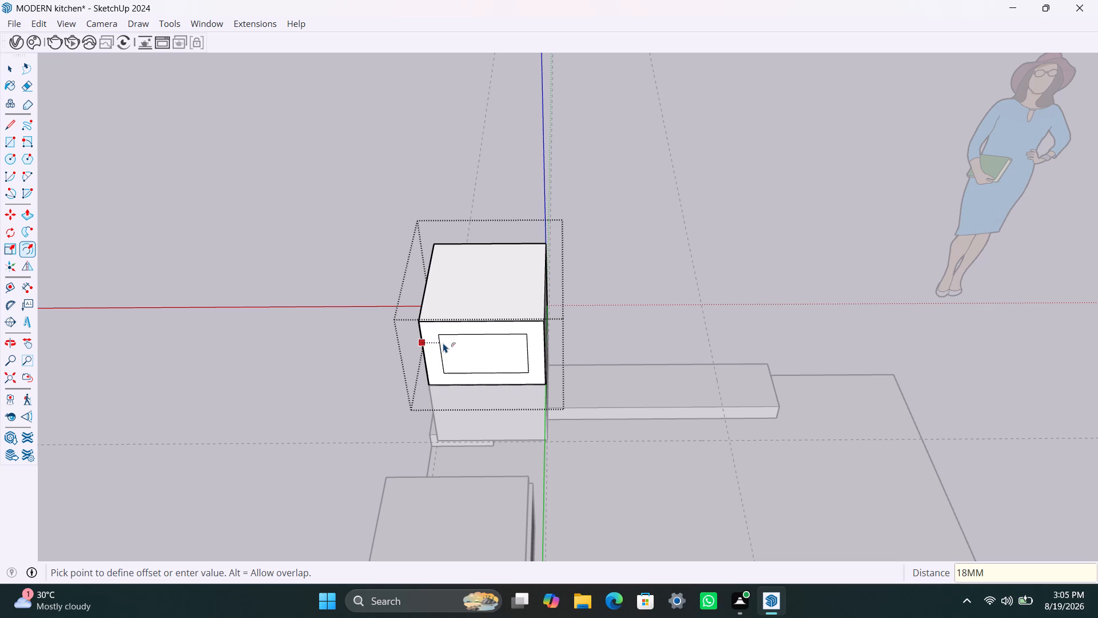
pyautogui.press('Return')
pyautogui.press('space')
# Delete the thin 2.5 mm outer strip from the upper box's front face.
pyautogui.scroll(19, 427, 345)
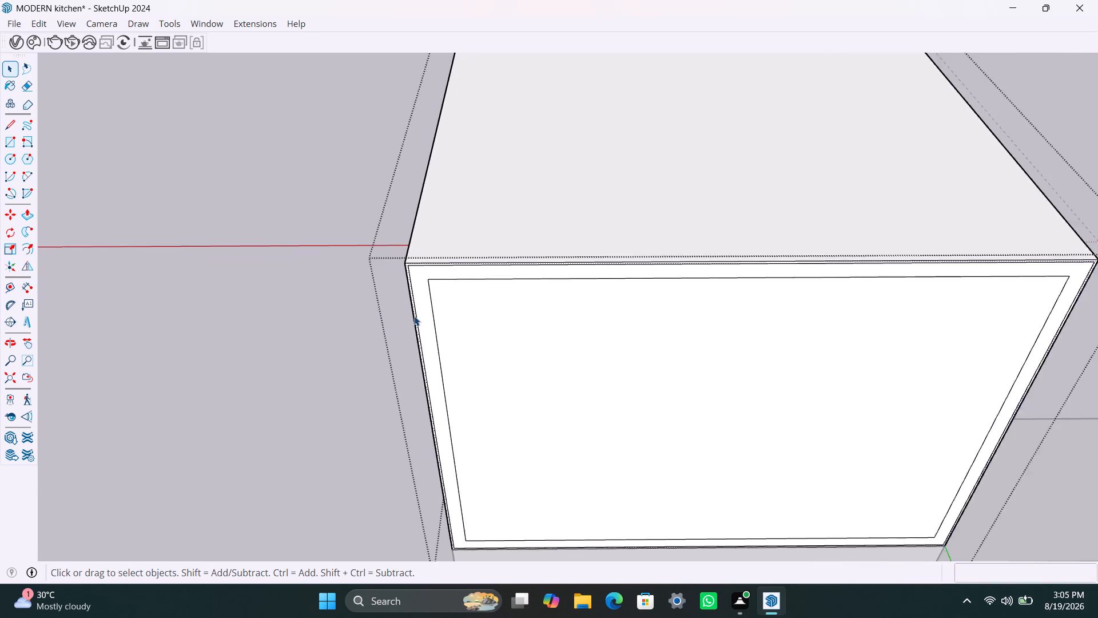
pyautogui.scroll(4, 414, 316)
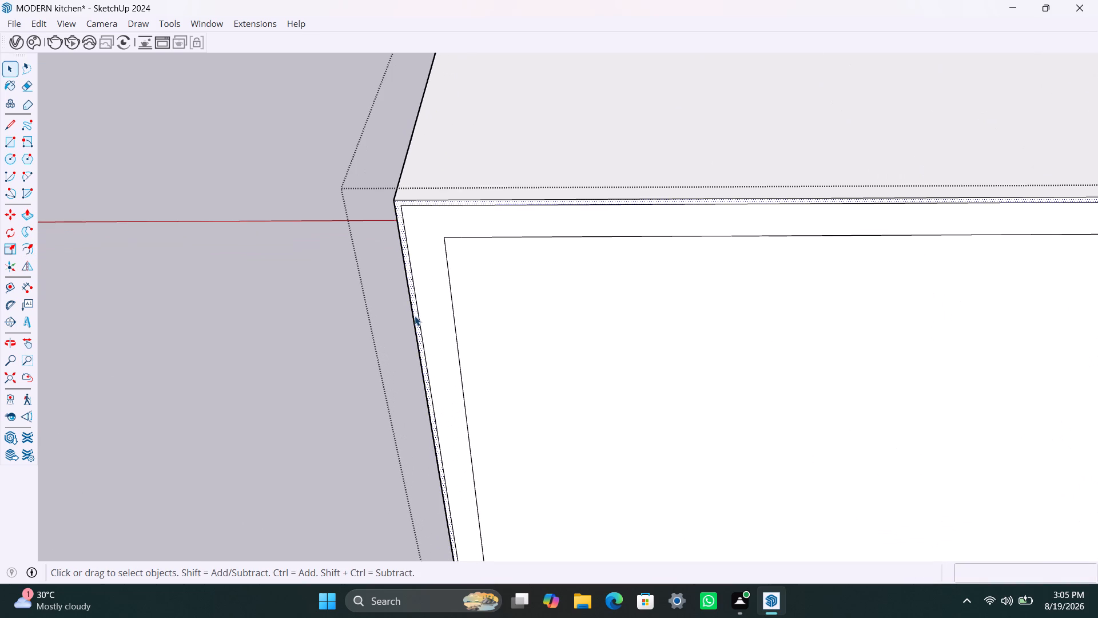
pyautogui.press('Delete')
# Push the upper box's inner front face back 500 mm to hollow out the cabinet, and close the group.
pyautogui.click(524, 330)
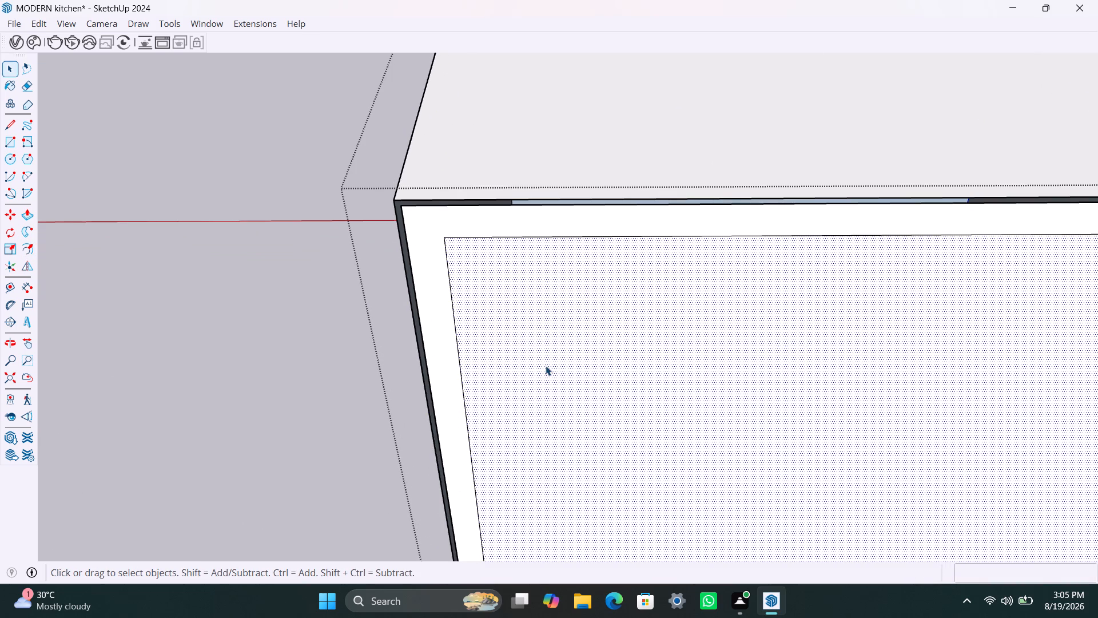
pyautogui.press('p')
pyautogui.click(546, 366)
pyautogui.write('500MM')
pyautogui.press('Return')
pyautogui.press('space')
pyautogui.scroll(-3, 480, 322)
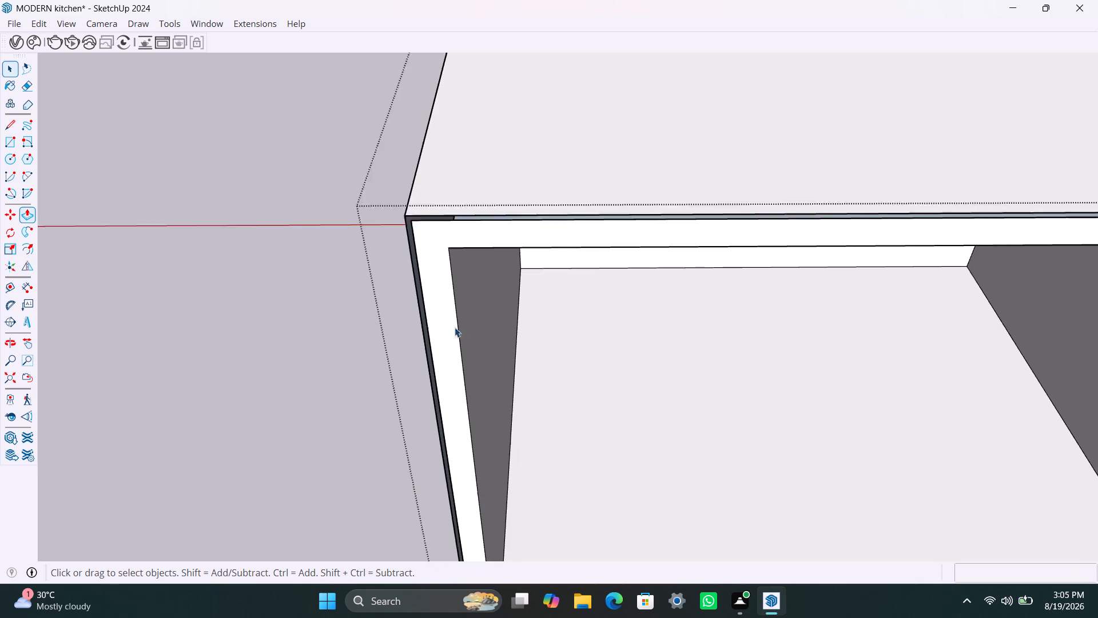
pyautogui.scroll(-6, 455, 327)
pyautogui.moveTo(528, 351); pyautogui.dragTo(498, 282, button='middle')
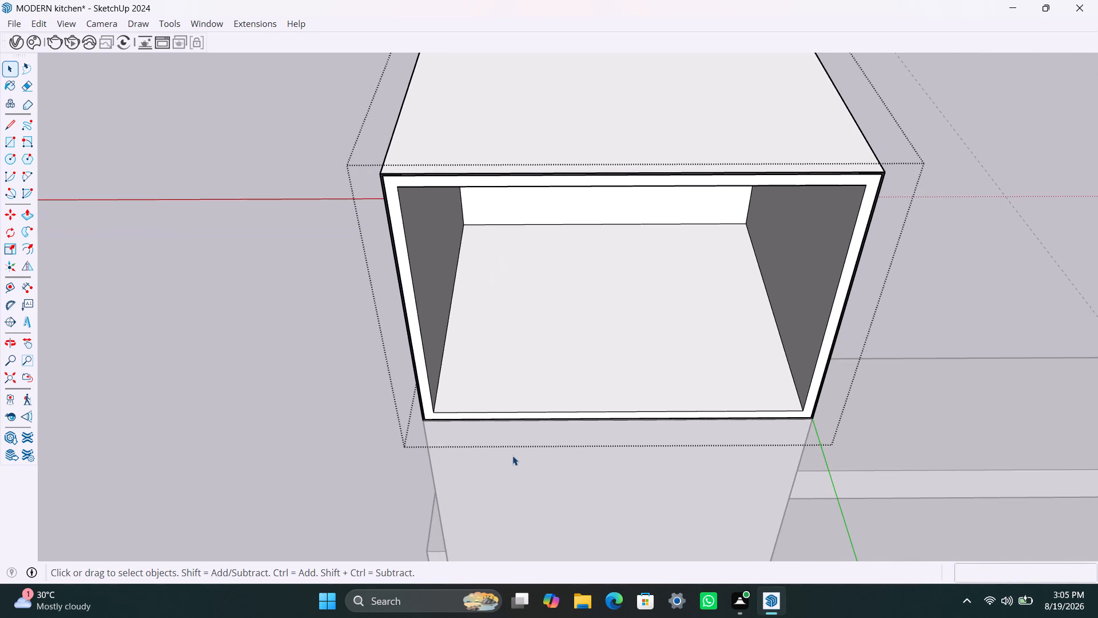
pyautogui.click(514, 457)
pyautogui.scroll(-3, 520, 451)
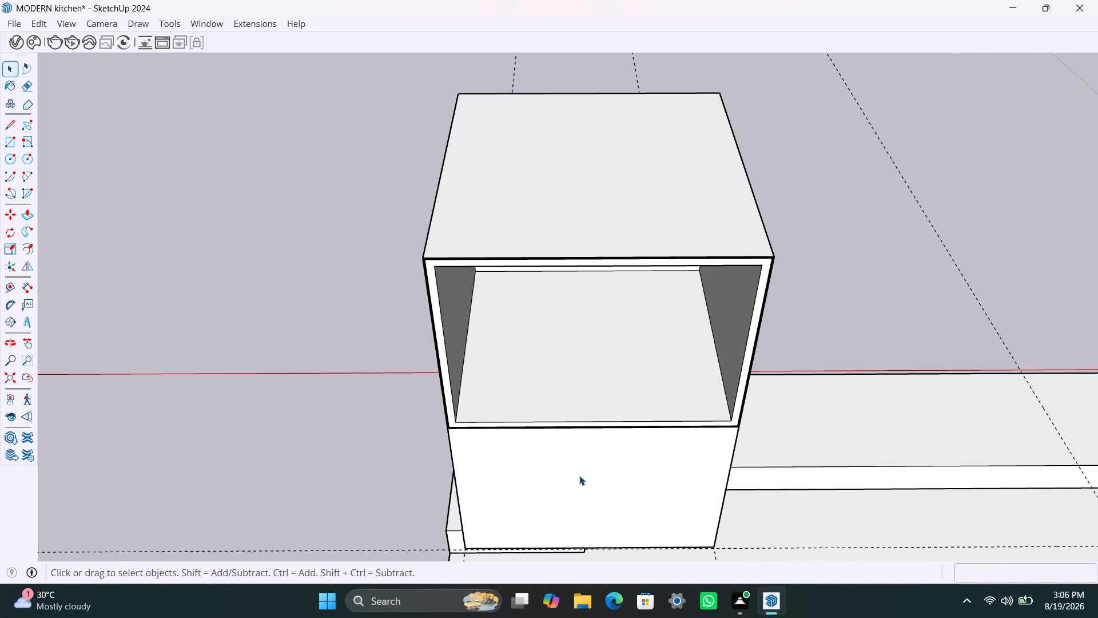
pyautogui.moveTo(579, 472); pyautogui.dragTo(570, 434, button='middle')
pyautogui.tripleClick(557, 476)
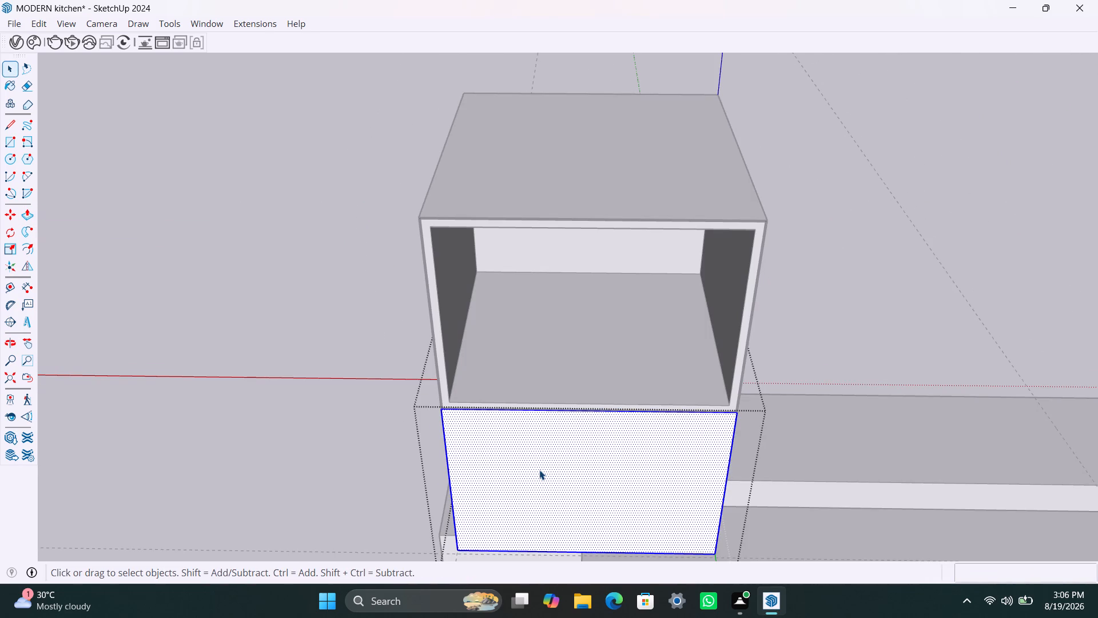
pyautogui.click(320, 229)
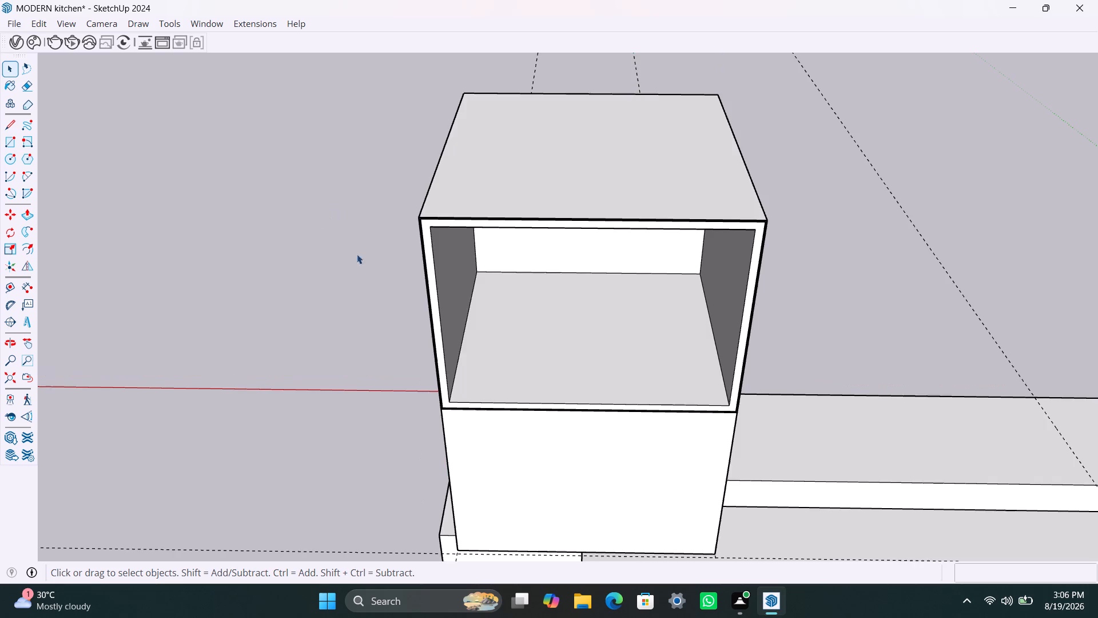
# Draw a rectangle across the upper cabinet's front opening from corner to corner, and group its face and edges.
pyautogui.press('r')
pyautogui.click(436, 230)
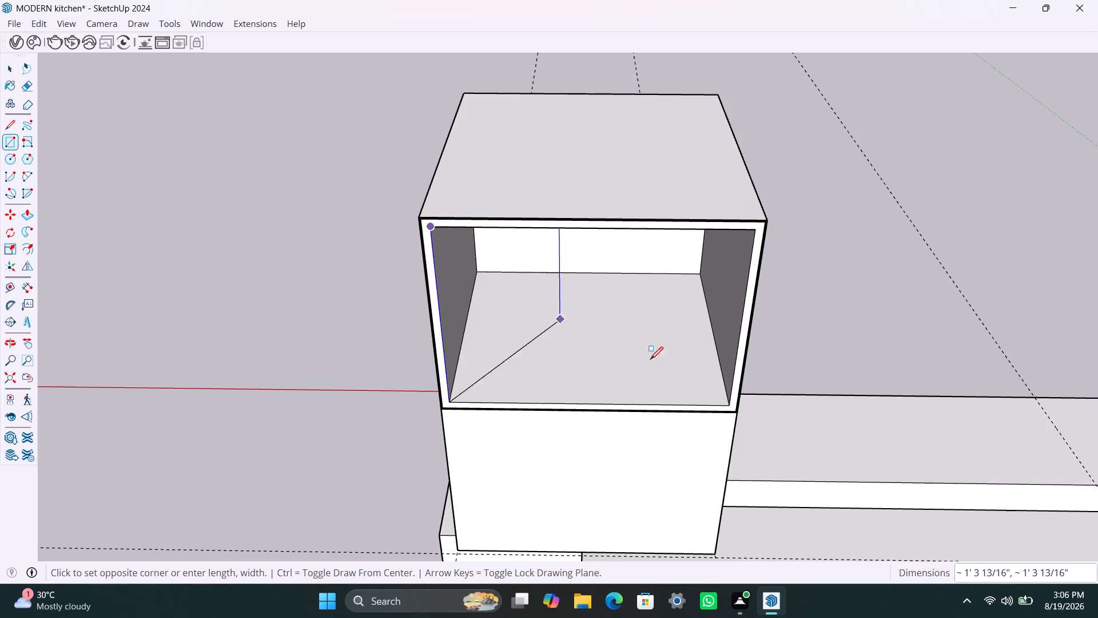
pyautogui.click(728, 406)
pyautogui.press('space')
pyautogui.doubleClick(676, 370)
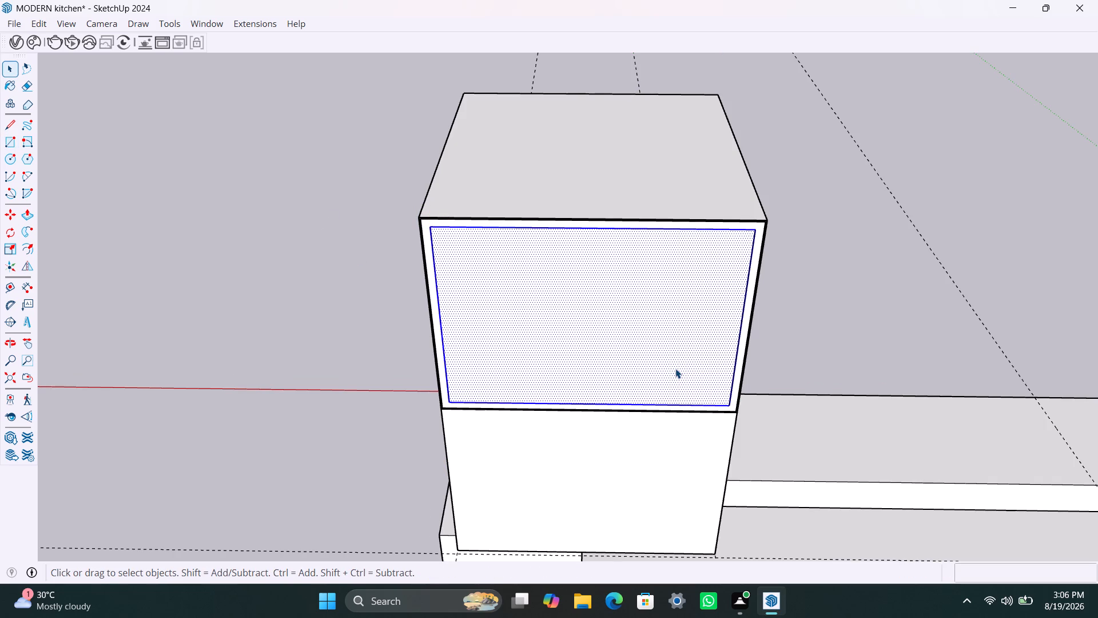
pyautogui.rightClick(675, 369)
pyautogui.click(730, 183)
# Push/Pull the door rectangle's face 18 mm outward inside its group, and close the group.
pyautogui.tripleClick(618, 343)
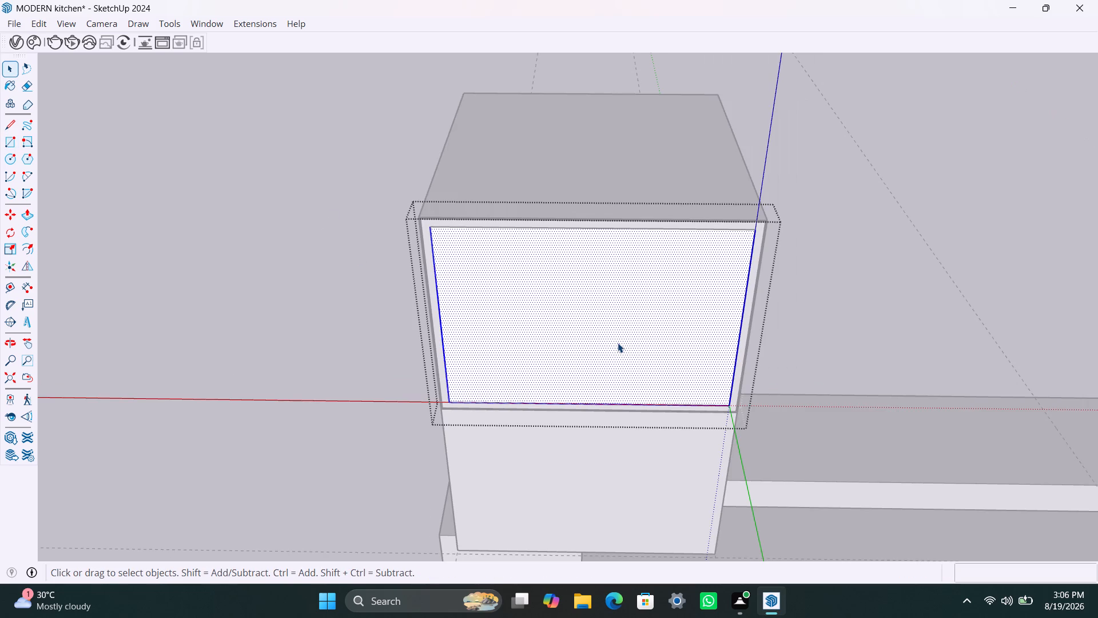
pyautogui.press('p')
pyautogui.click(618, 343)
pyautogui.write('18MM')
pyautogui.press('Return')
pyautogui.press('space')
pyautogui.click(827, 312)
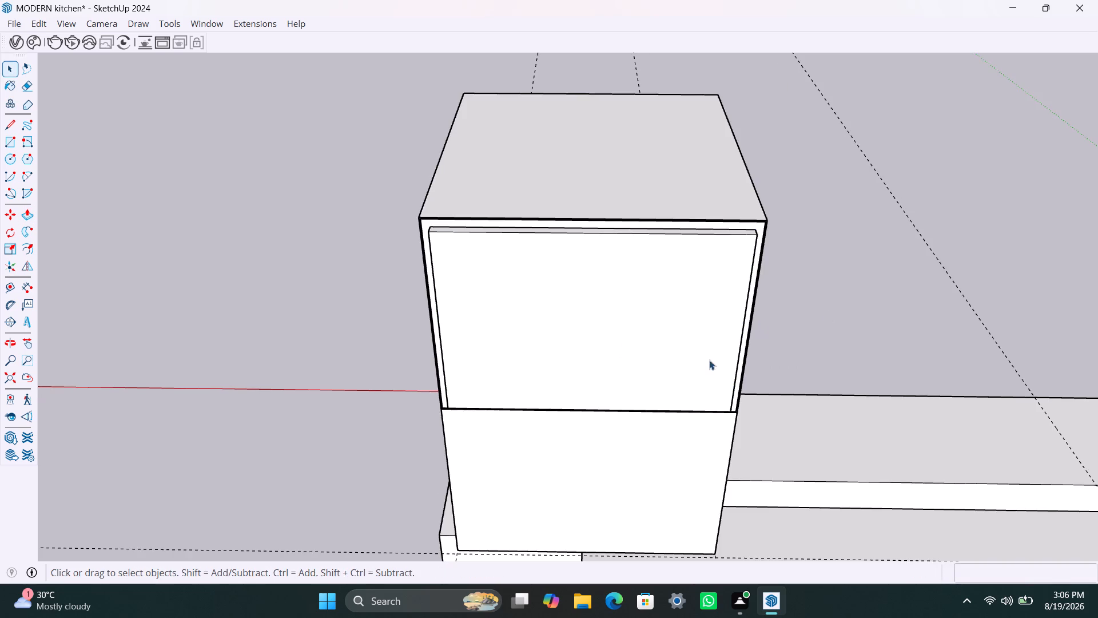
# Offset the lower box's front face inward 2.5 mm inside its group, and the inner face by a further 18 mm.
pyautogui.scroll(-2, 687, 385)
pyautogui.moveTo(655, 396); pyautogui.dragTo(653, 316, button='middle')
pyautogui.moveTo(584, 427); pyautogui.dragTo(582, 459, button='middle')
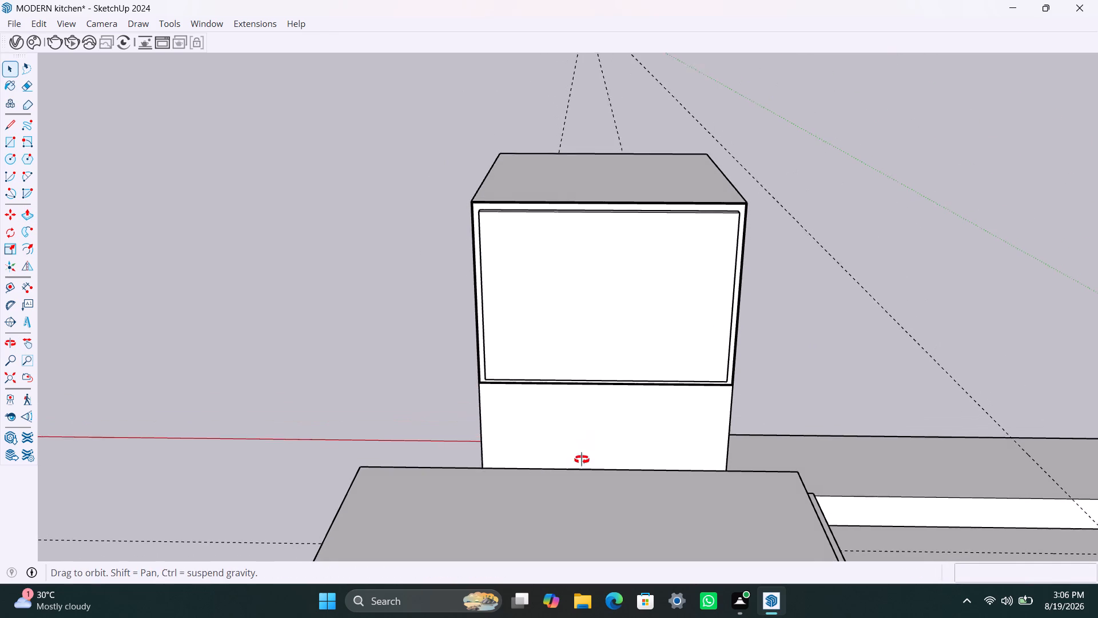
pyautogui.moveTo(582, 459); pyautogui.dragTo(580, 485, button='middle')
pyautogui.tripleClick(571, 429)
pyautogui.press('f')
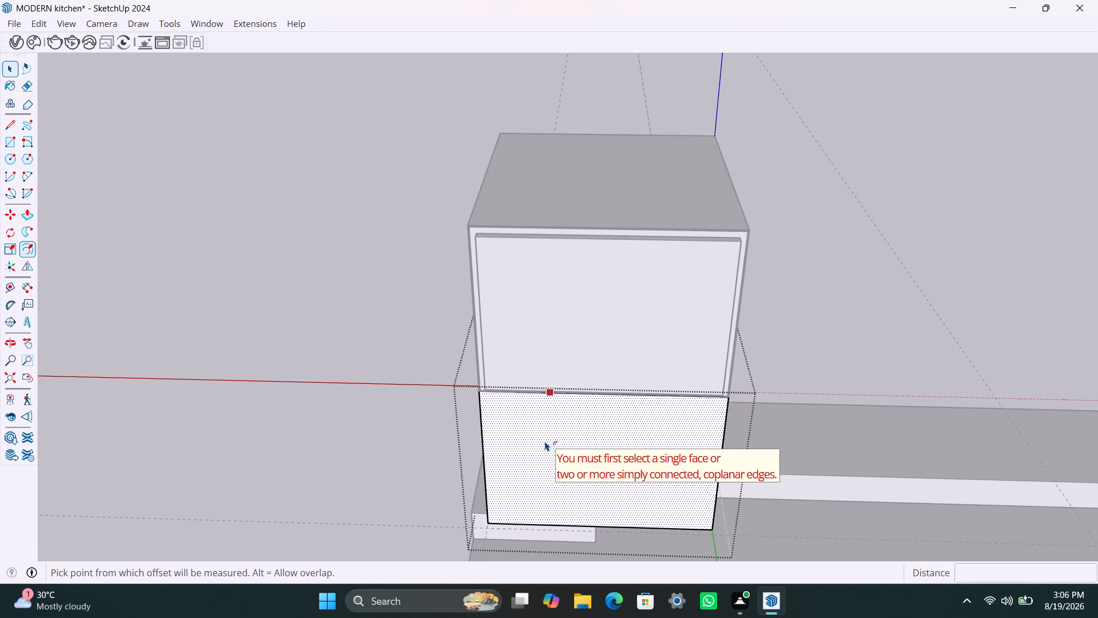
pyautogui.click(543, 441)
pyautogui.write('2.5')
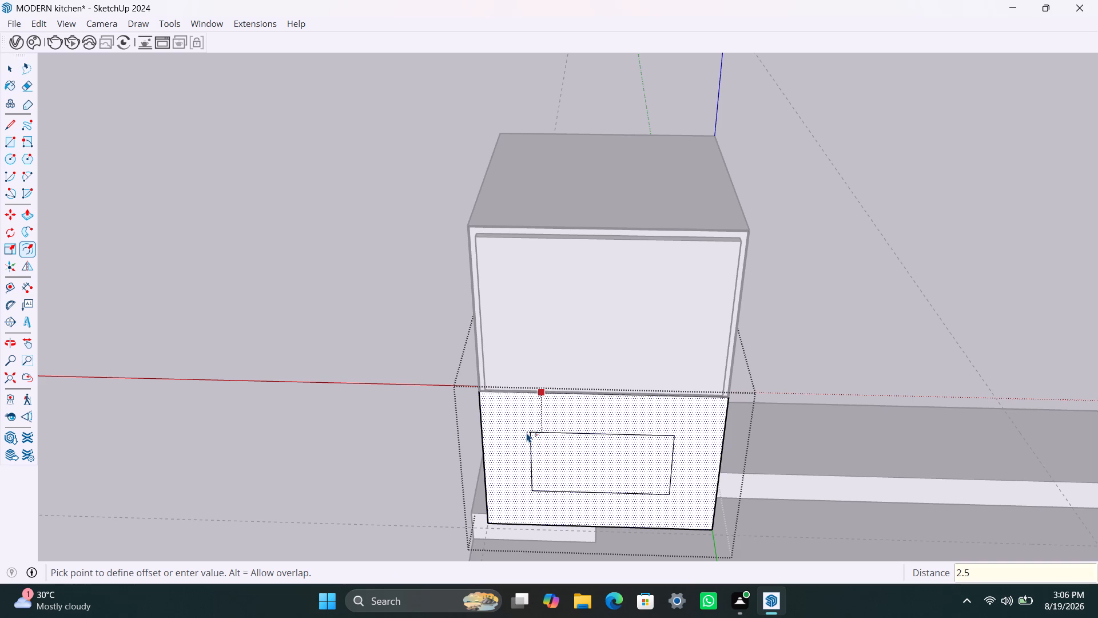
pyautogui.write('MM')
pyautogui.press('Return')
pyautogui.click(527, 433)
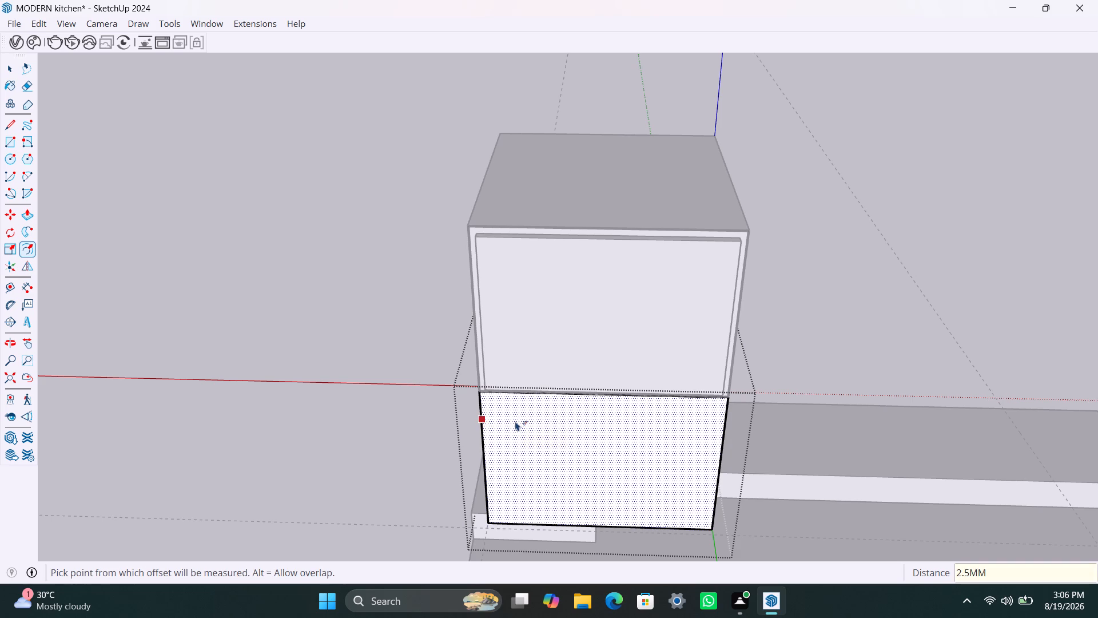
pyautogui.click(516, 423)
pyautogui.write('18MM')
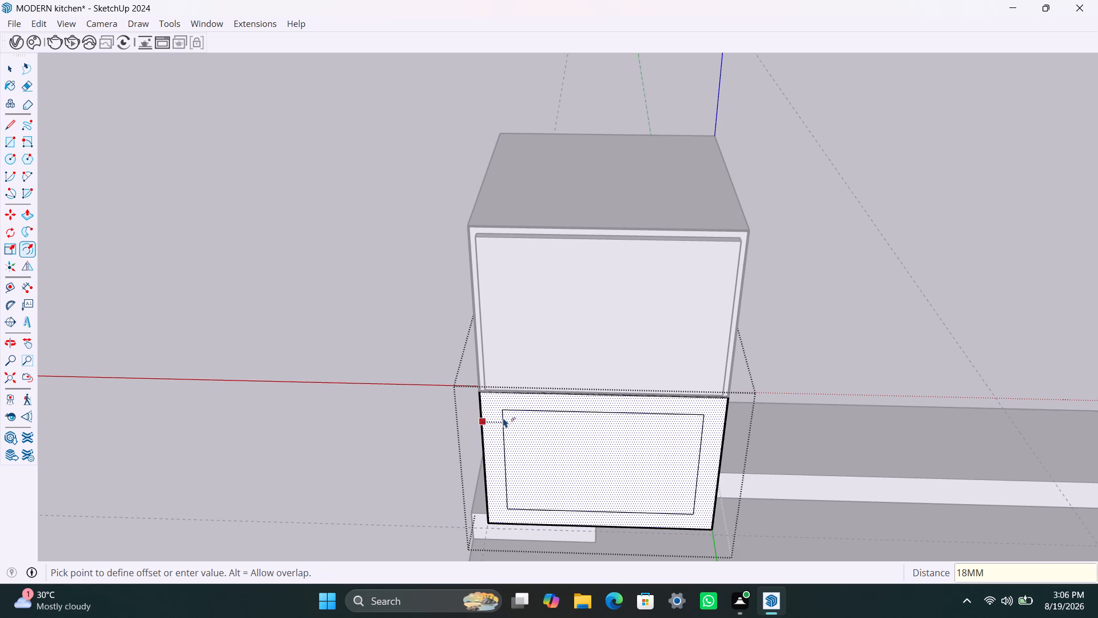
pyautogui.press('Return')
pyautogui.press('space')
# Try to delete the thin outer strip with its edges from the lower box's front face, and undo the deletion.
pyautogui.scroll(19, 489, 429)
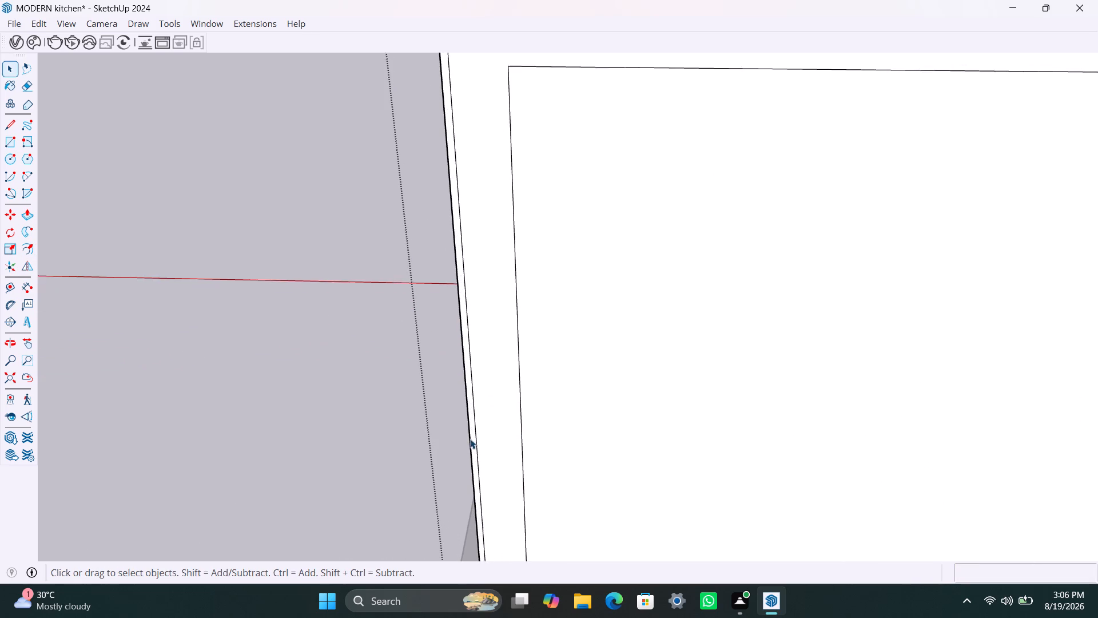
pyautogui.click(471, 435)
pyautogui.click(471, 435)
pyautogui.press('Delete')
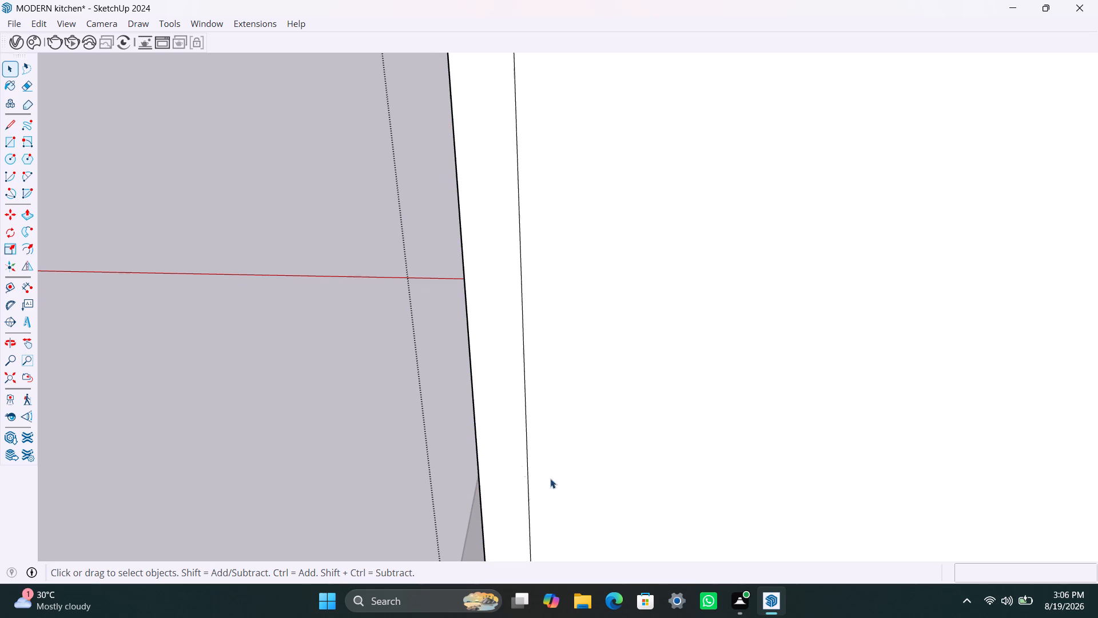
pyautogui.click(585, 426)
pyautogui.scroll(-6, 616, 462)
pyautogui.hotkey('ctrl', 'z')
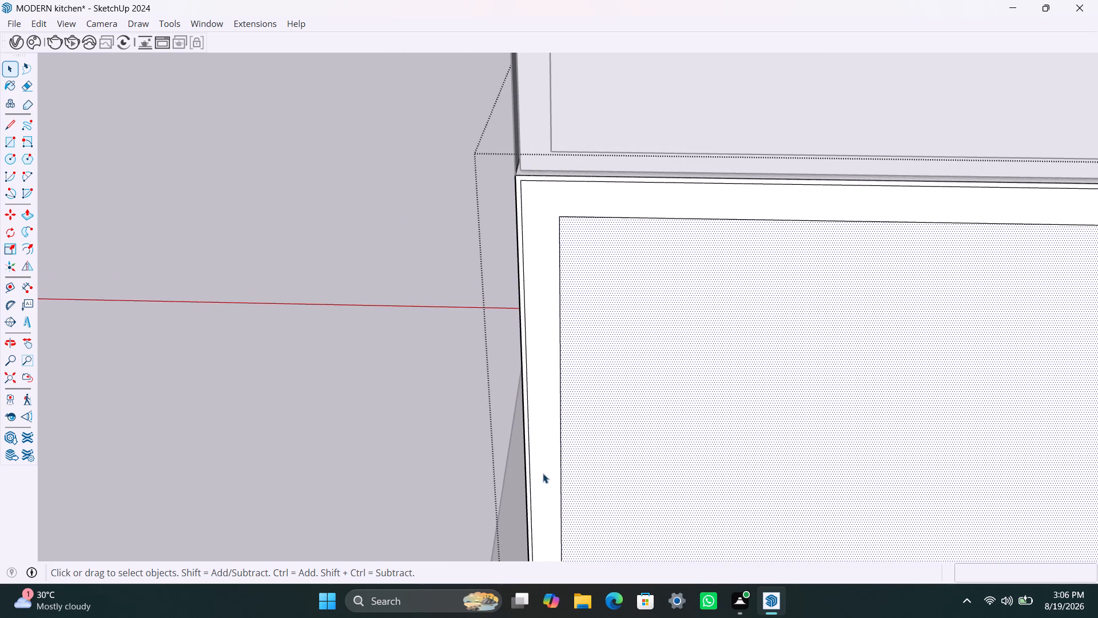
# Delete the thin outer strip of the lower box's front face inside its group.
pyautogui.scroll(9, 524, 423)
pyautogui.click(528, 401)
pyautogui.press('Delete')
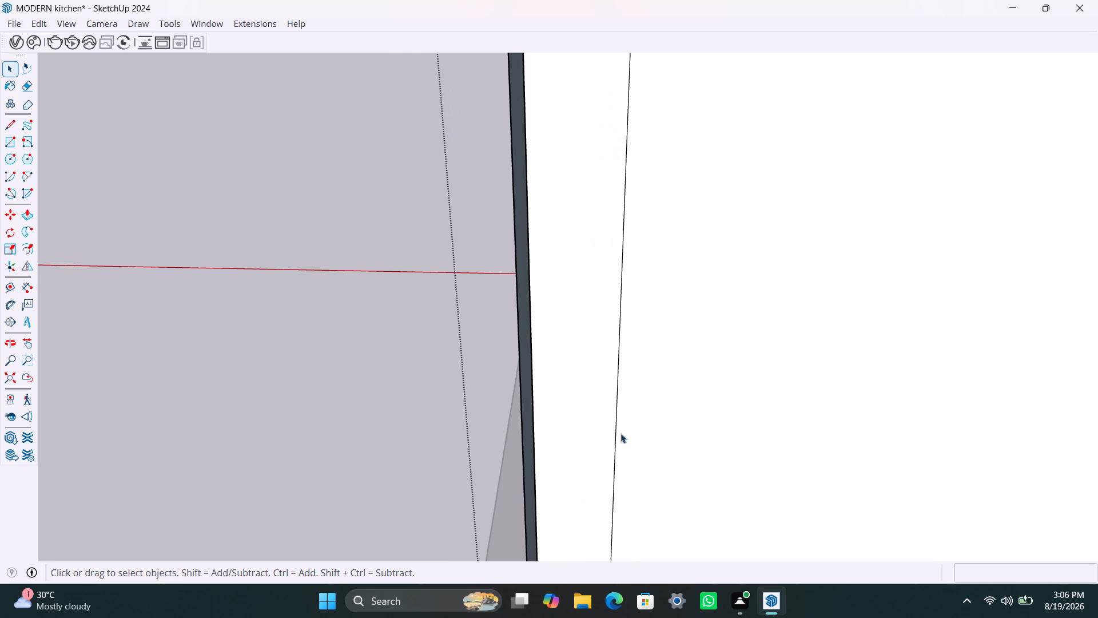
# Push/Pull the lower box's inner front face 500 mm inward to hollow out the cabinet, and close the group.
pyautogui.click(699, 428)
pyautogui.scroll(-18, 634, 435)
pyautogui.press('p')
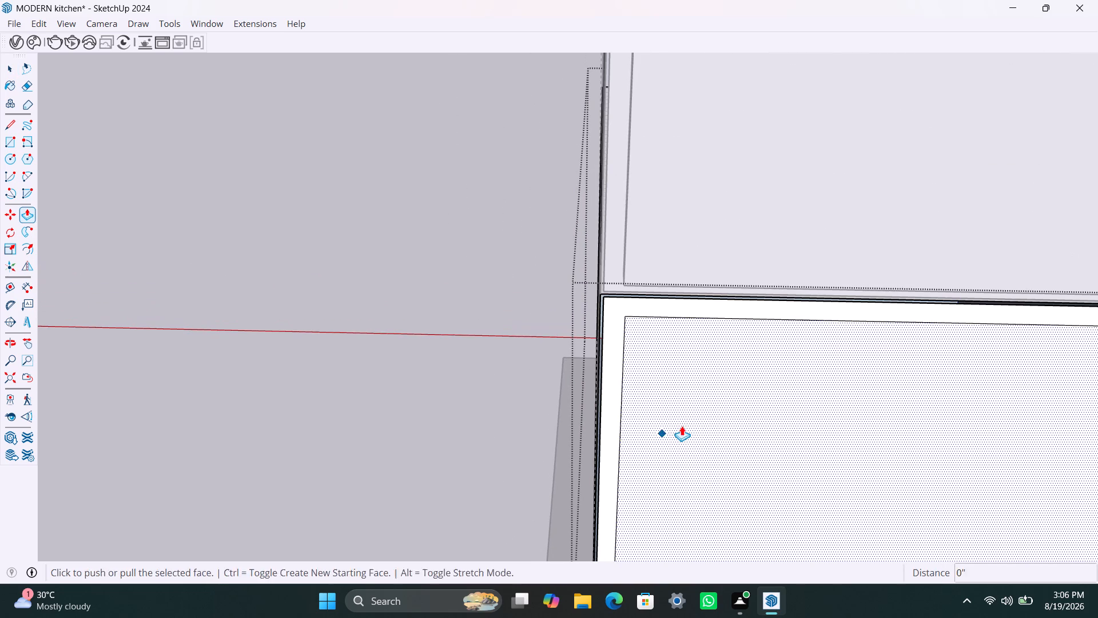
pyautogui.click(682, 425)
pyautogui.click(693, 415)
pyautogui.scroll(-5, 703, 417)
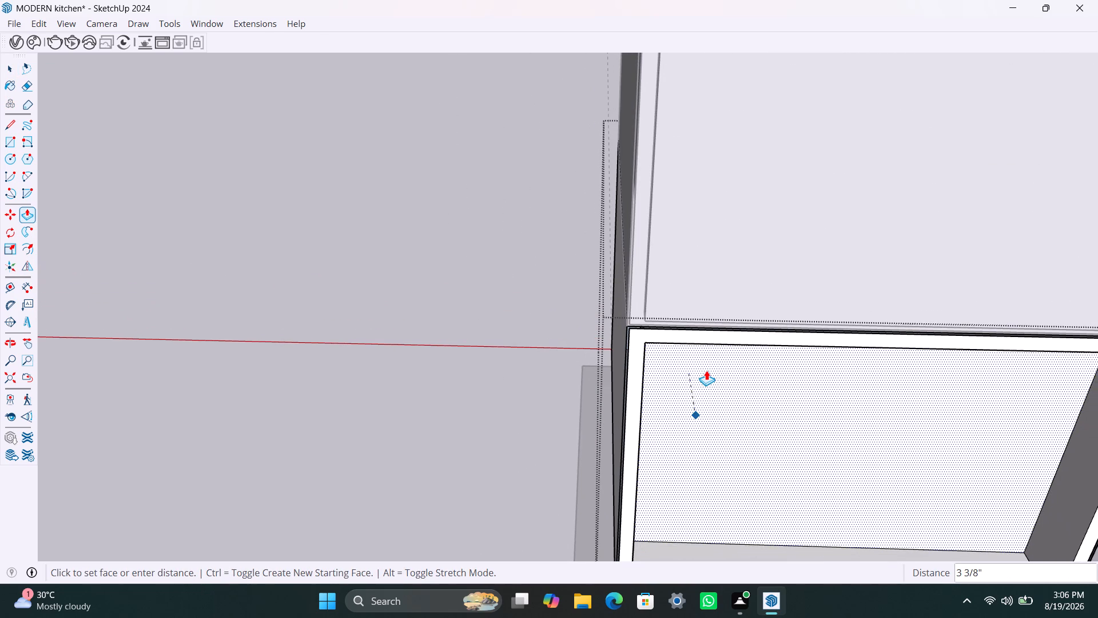
pyautogui.write('500MM')
pyautogui.press('Return')
pyautogui.press('space')
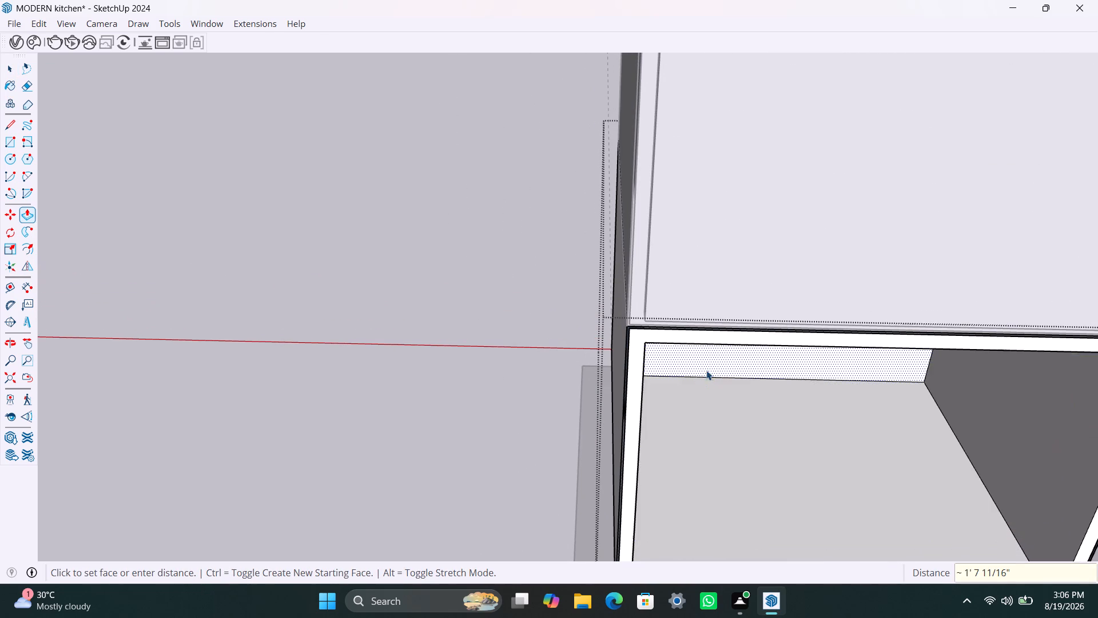
pyautogui.scroll(-10, 248, 311)
pyautogui.moveTo(270, 342); pyautogui.dragTo(200, 348, button='middle')
pyautogui.click(773, 205)
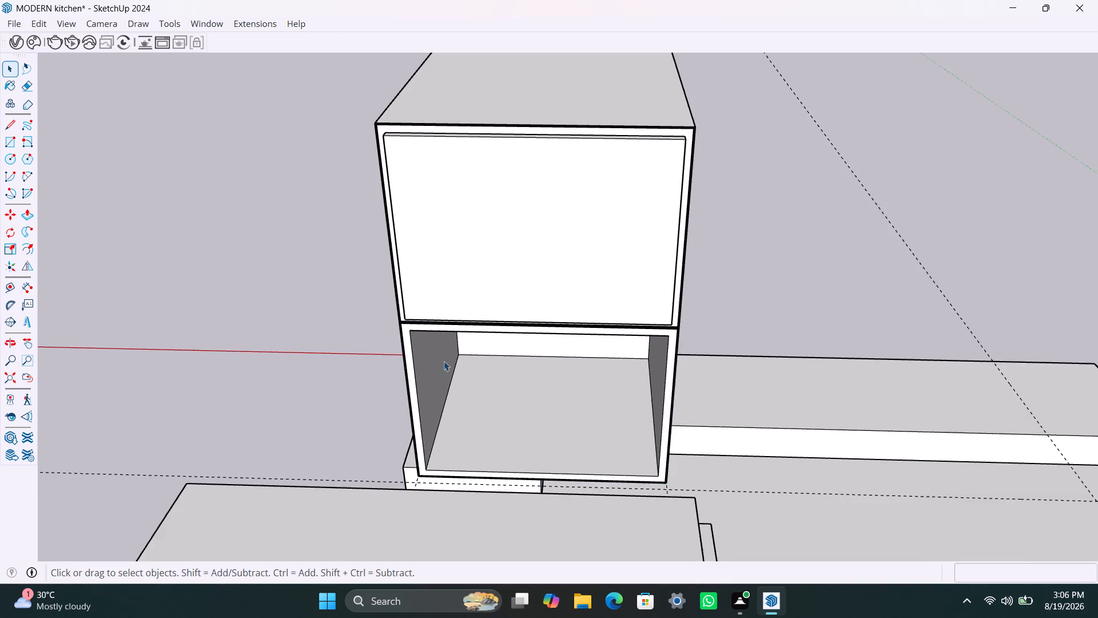
# Copy the hollowed lower box straight up, placing its bottom front corner on the upper box's top front corner.
pyautogui.scroll(-4, 437, 366)
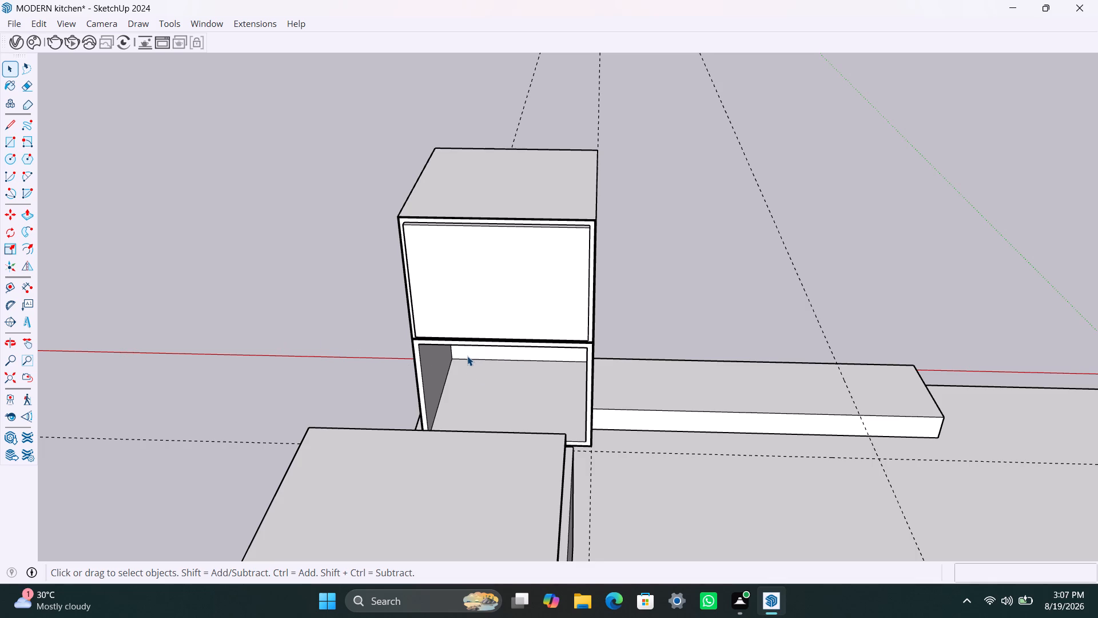
pyautogui.scroll(-2, 498, 352)
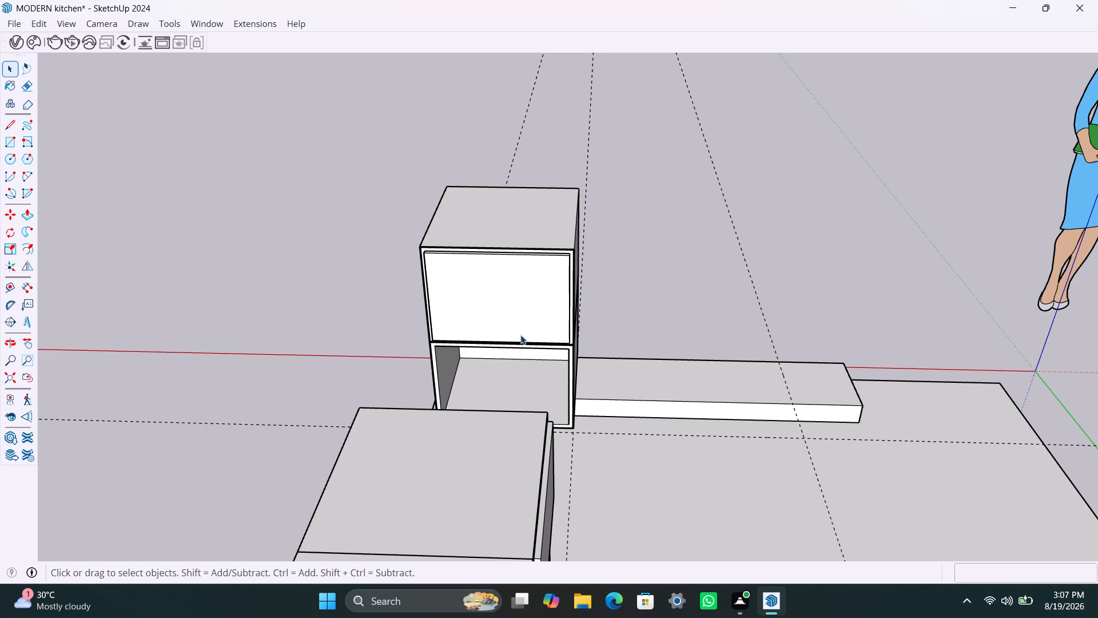
pyautogui.scroll(-1, 534, 340)
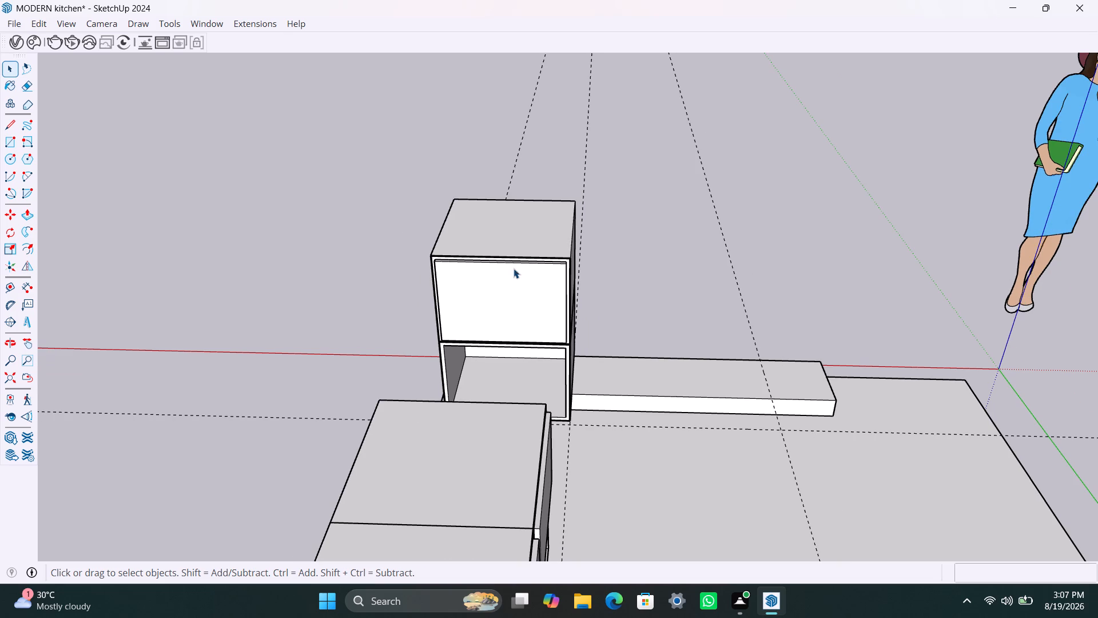
pyautogui.click(554, 365)
pyautogui.click(497, 233)
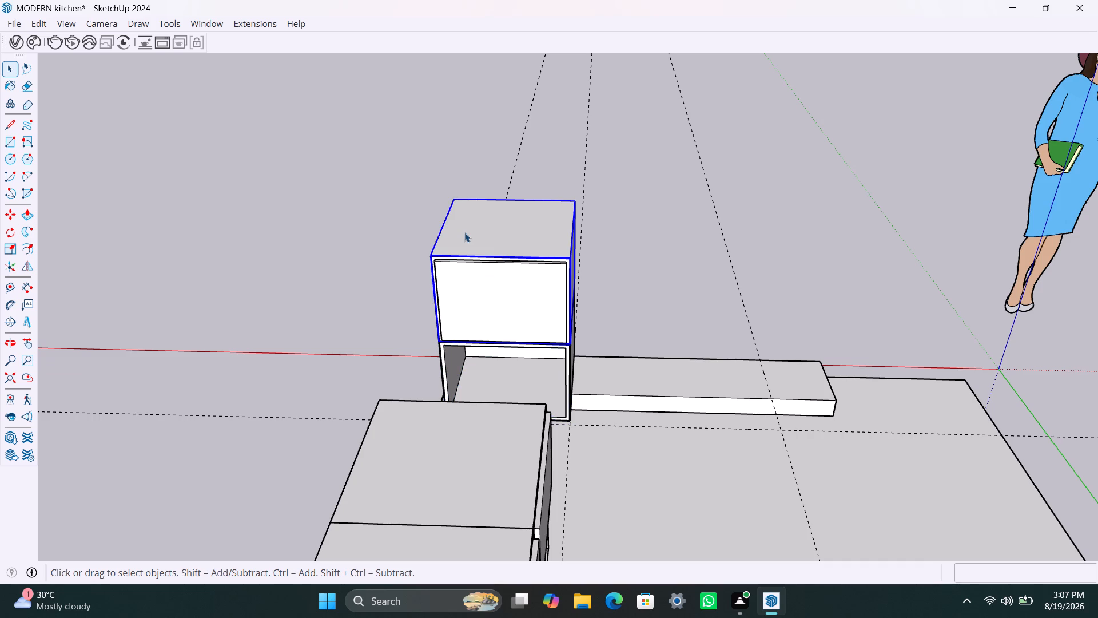
pyautogui.click(317, 168)
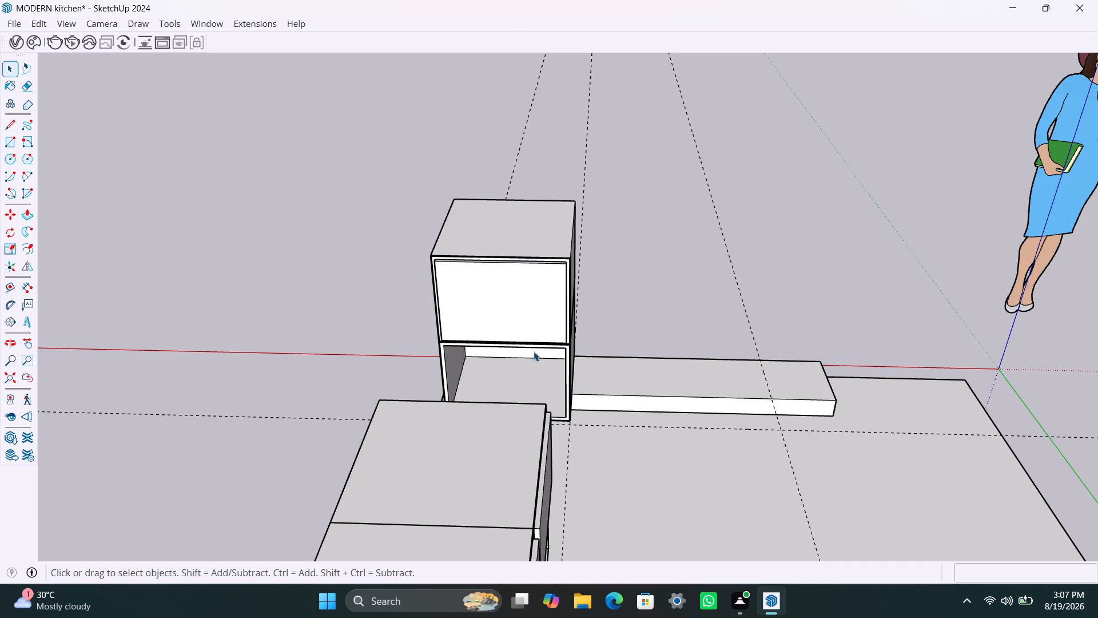
pyautogui.click(561, 362)
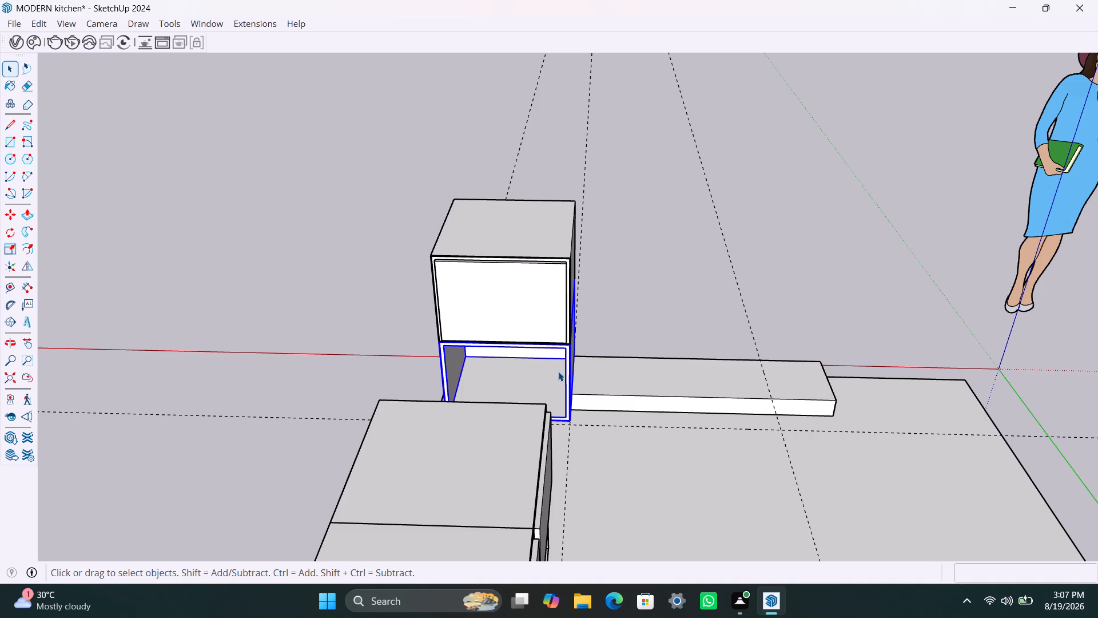
pyautogui.press('m')
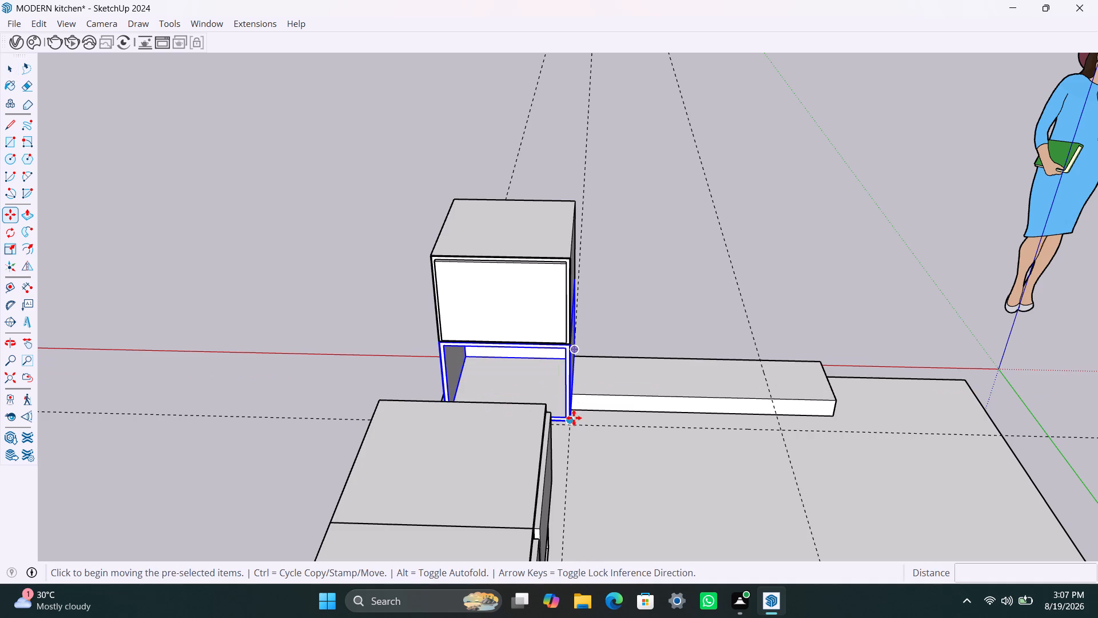
pyautogui.click(574, 418)
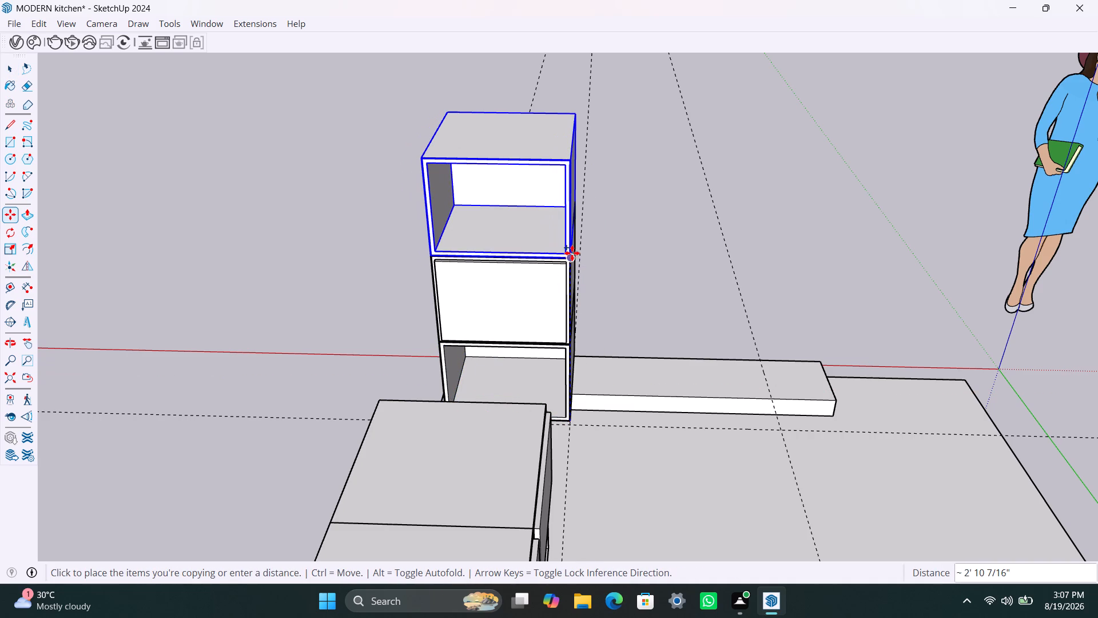
pyautogui.click(572, 253)
pyautogui.press('space')
pyautogui.click(647, 247)
# Push/Pull the top box's inner back face forward until flush with its front frame, and close the group.
pyautogui.scroll(-2, 583, 276)
pyautogui.moveTo(582, 280); pyautogui.dragTo(517, 282, button='middle')
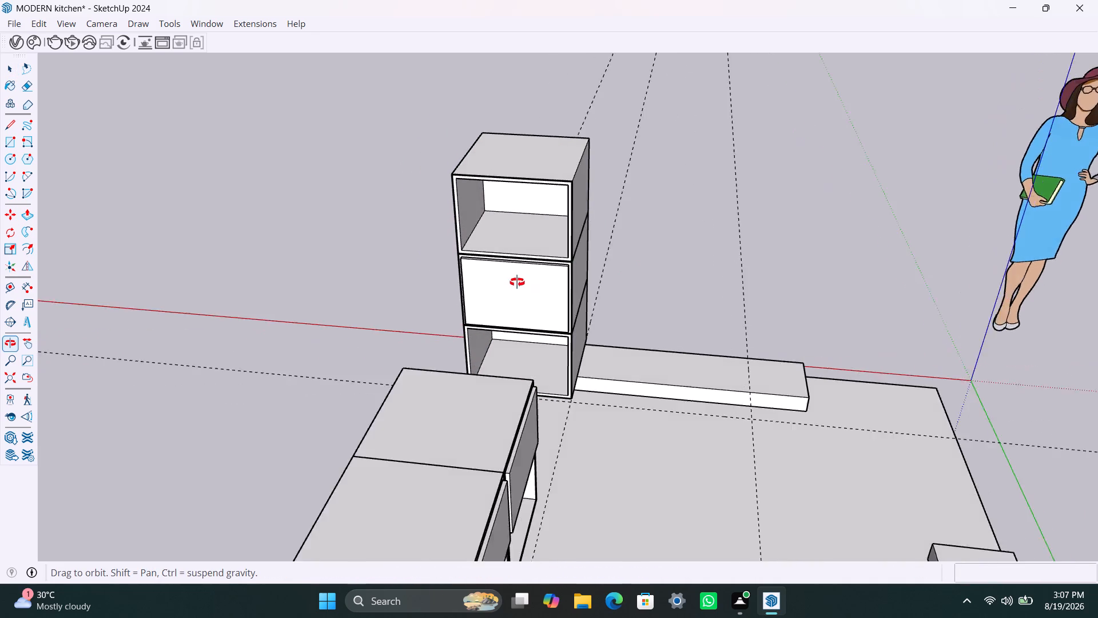
pyautogui.moveTo(517, 282); pyautogui.dragTo(411, 270, button='middle')
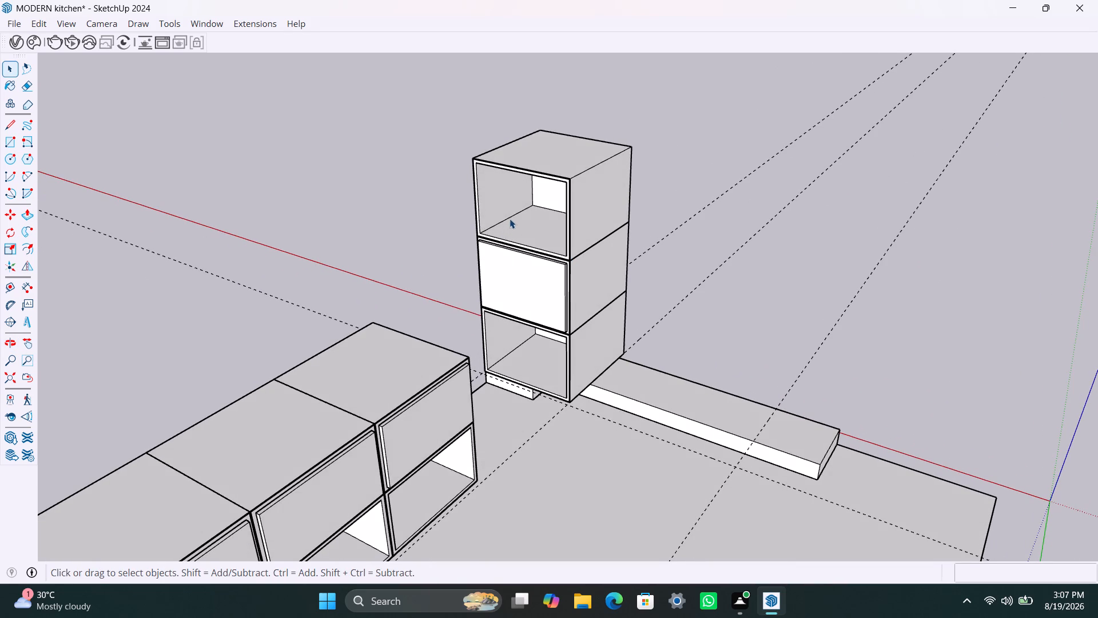
pyautogui.moveTo(518, 213); pyautogui.dragTo(639, 201, button='middle')
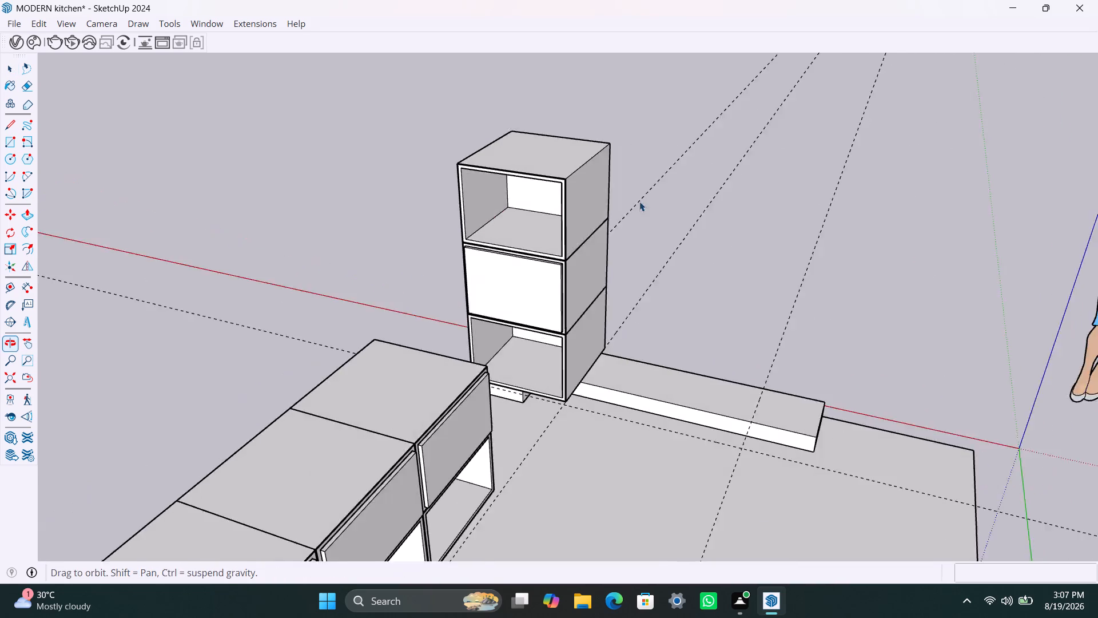
pyautogui.moveTo(639, 201); pyautogui.dragTo(637, 204, button='middle')
pyautogui.scroll(3, 507, 204)
pyautogui.moveTo(540, 221); pyautogui.dragTo(565, 203, button='middle')
pyautogui.click(543, 169)
pyautogui.tripleClick(544, 199)
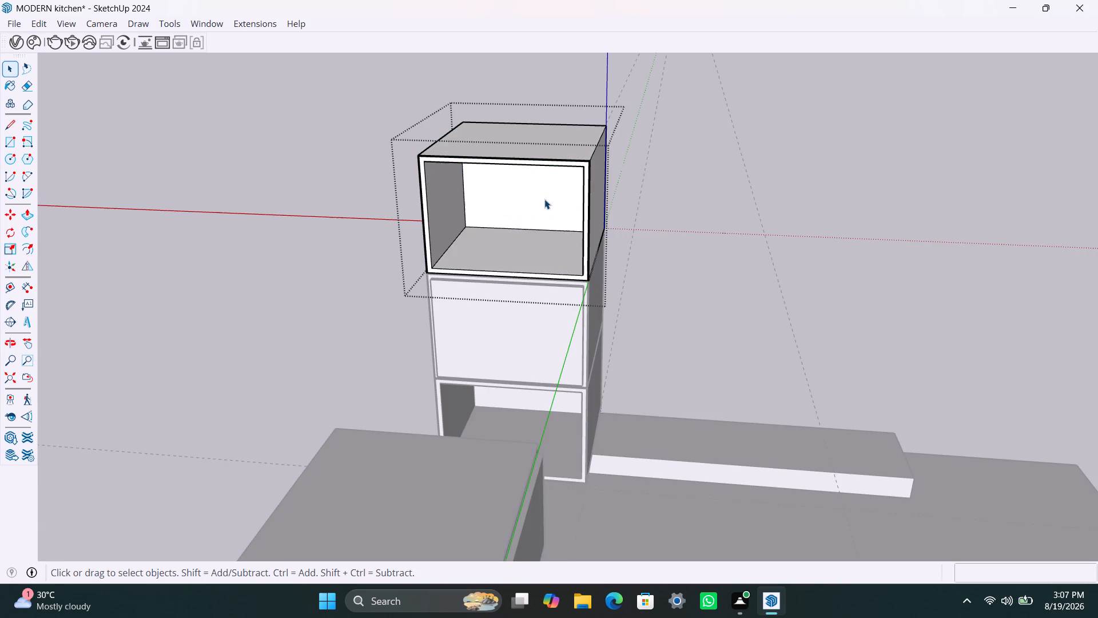
pyautogui.click(544, 200)
pyautogui.click(543, 200)
pyautogui.click(541, 204)
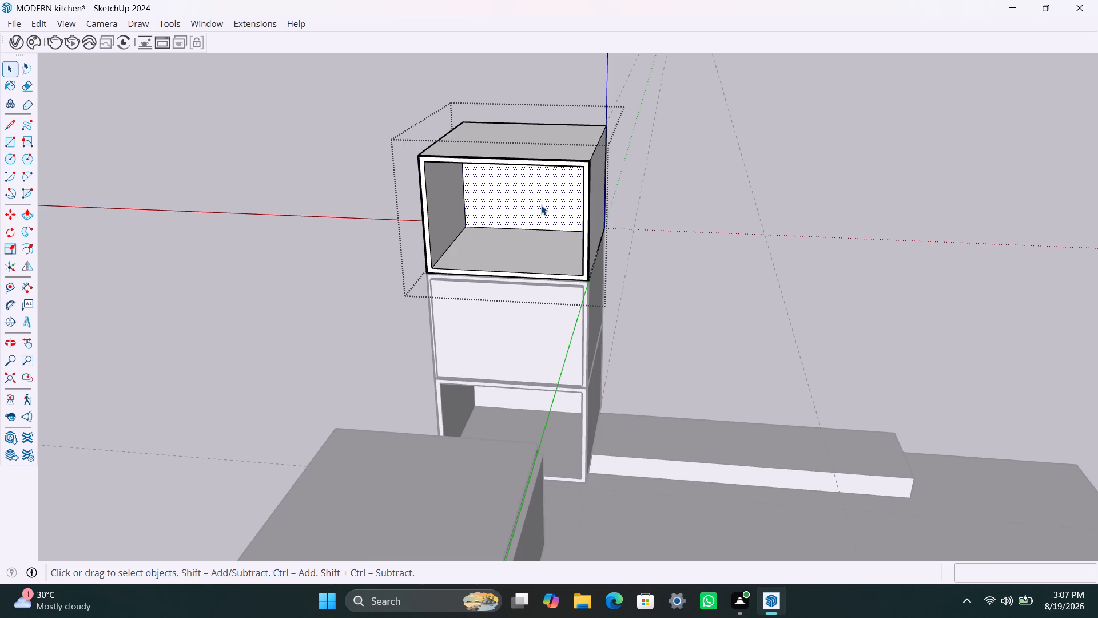
pyautogui.press('p')
pyautogui.click(541, 205)
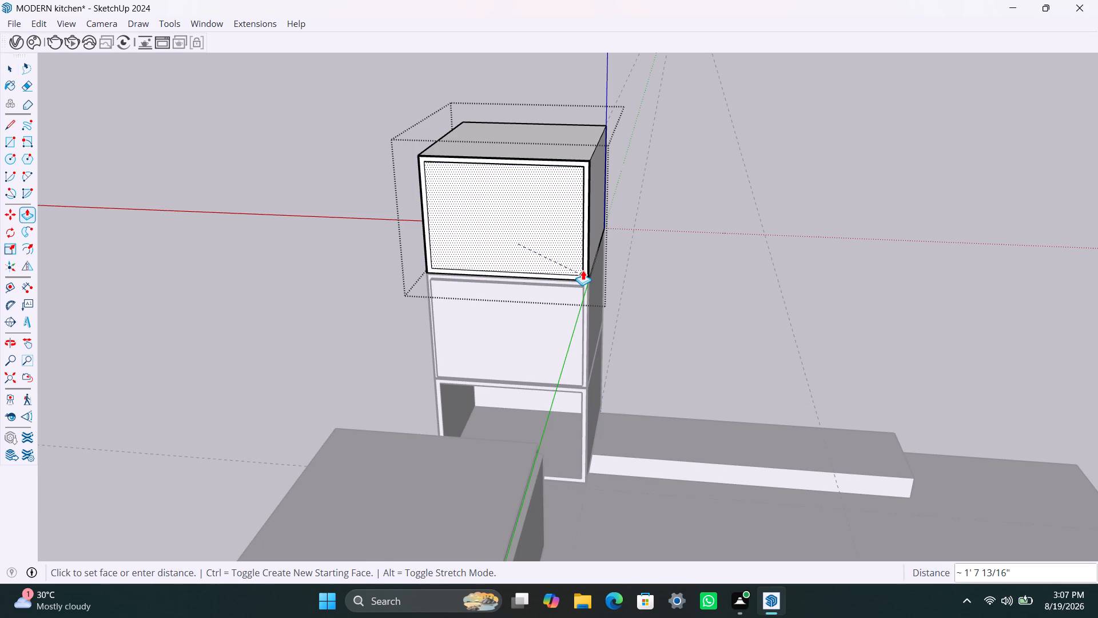
pyautogui.click(583, 270)
pyautogui.press('space')
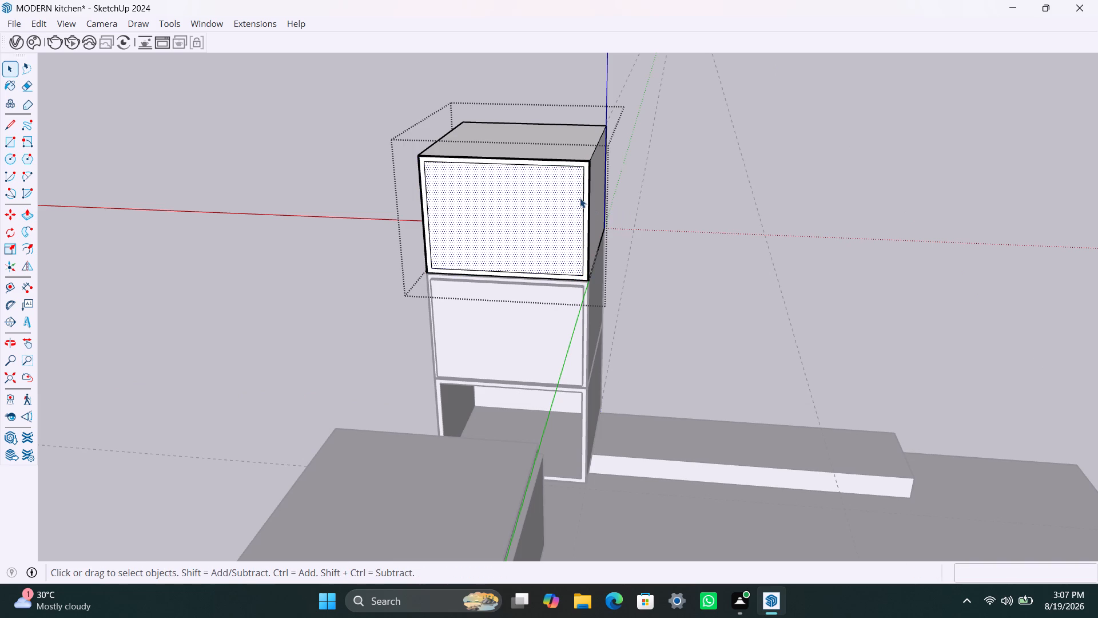
pyautogui.click(583, 196)
pyautogui.click(543, 216)
pyautogui.click(632, 190)
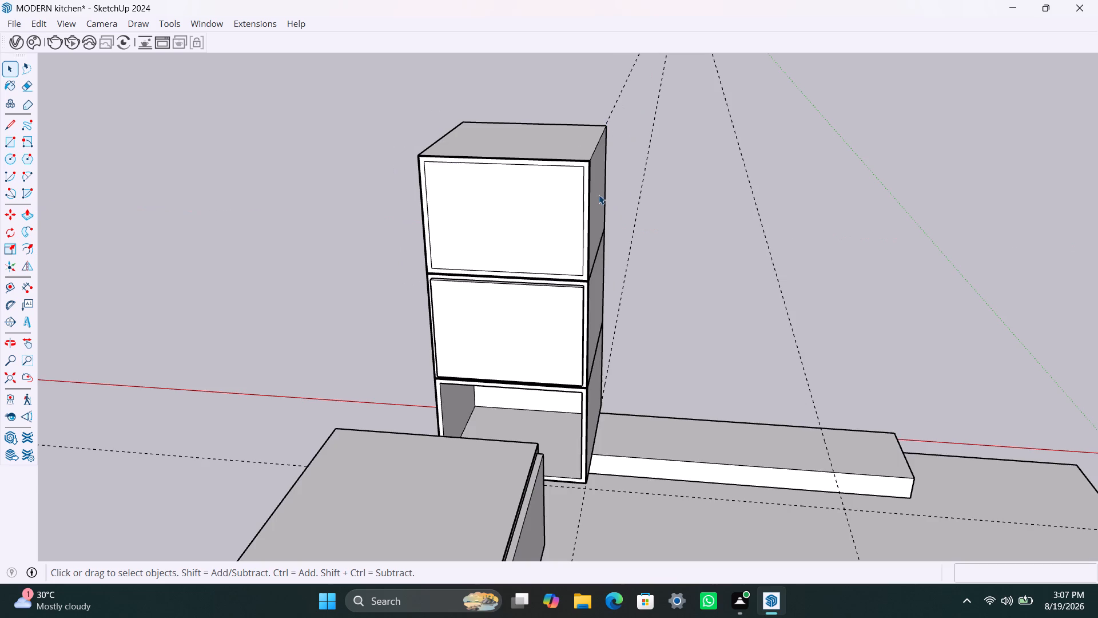
# Delete the four inner rectangle edges on the top box's front face inside its group, and close the group.
pyautogui.click(427, 162)
pyautogui.doubleClick(472, 166)
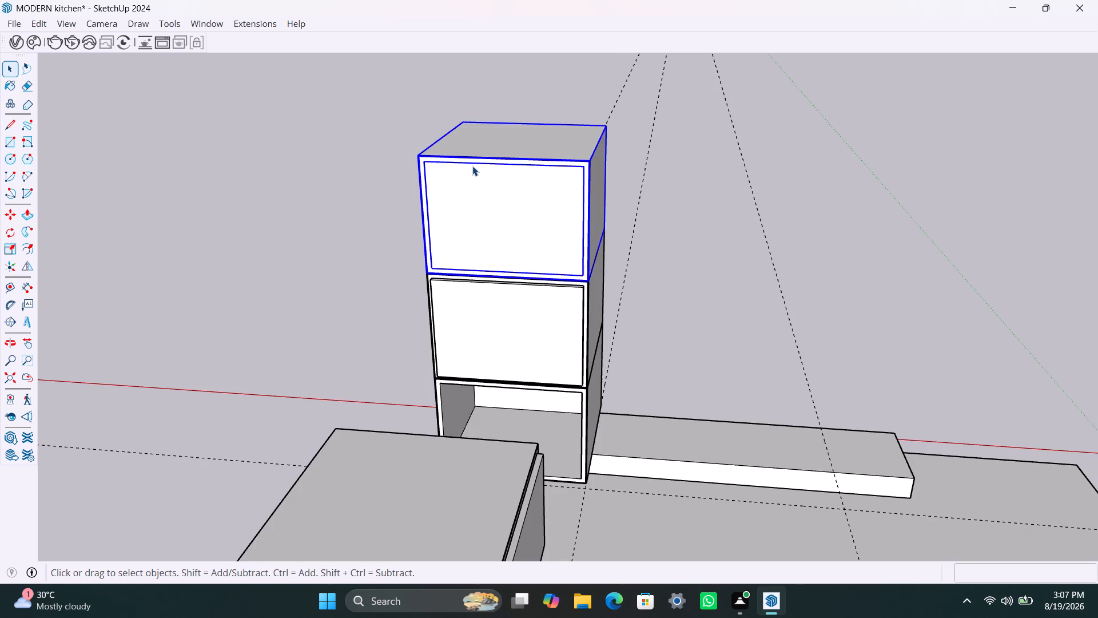
pyautogui.click(473, 167)
pyautogui.click(474, 169)
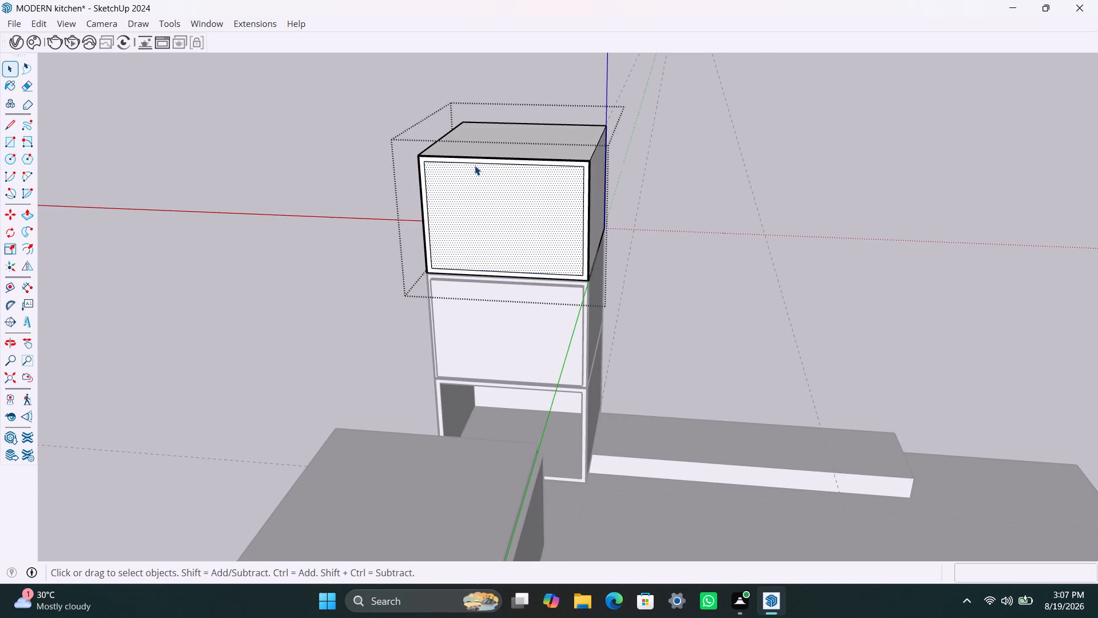
pyautogui.click(475, 165)
pyautogui.doubleClick(475, 164)
pyautogui.click(475, 164)
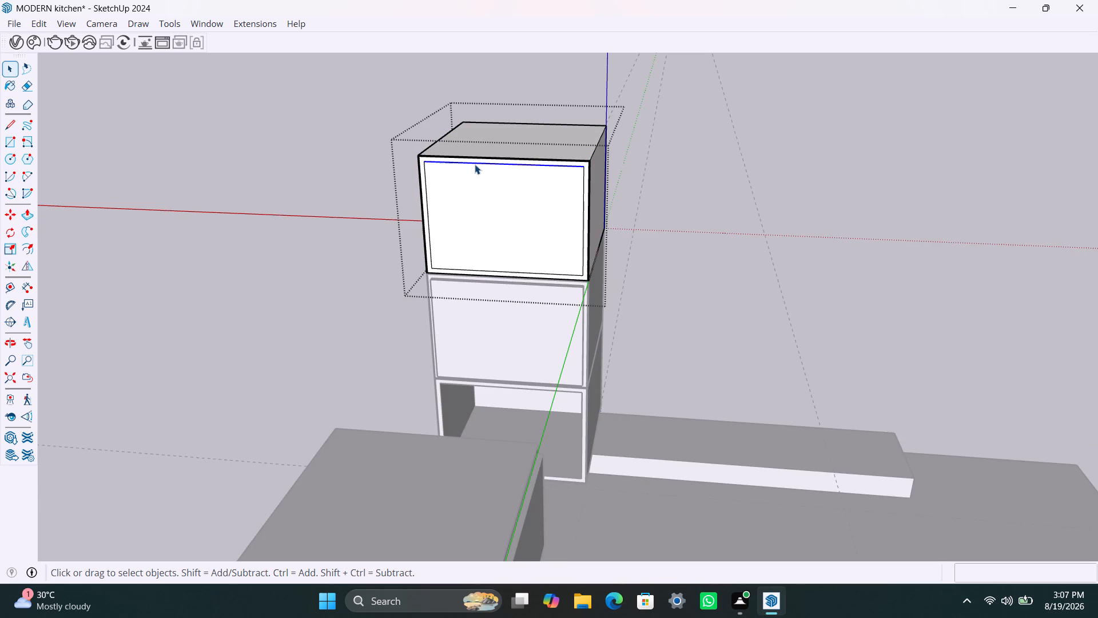
pyautogui.press('Delete')
pyautogui.click(582, 235)
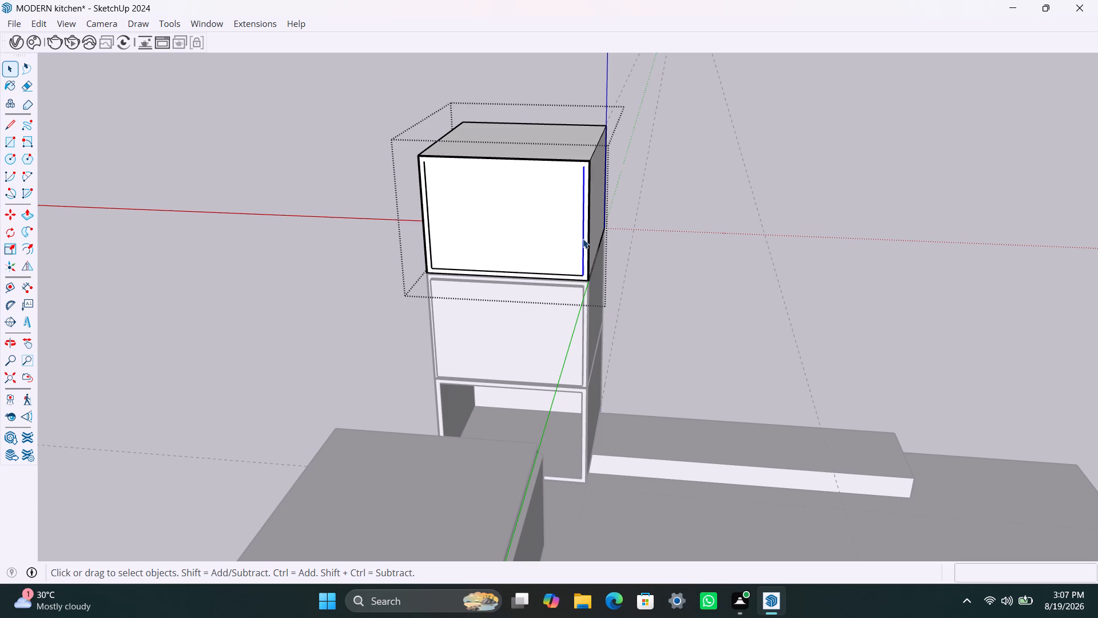
pyautogui.press('Delete')
pyautogui.click(577, 275)
pyautogui.press('Delete')
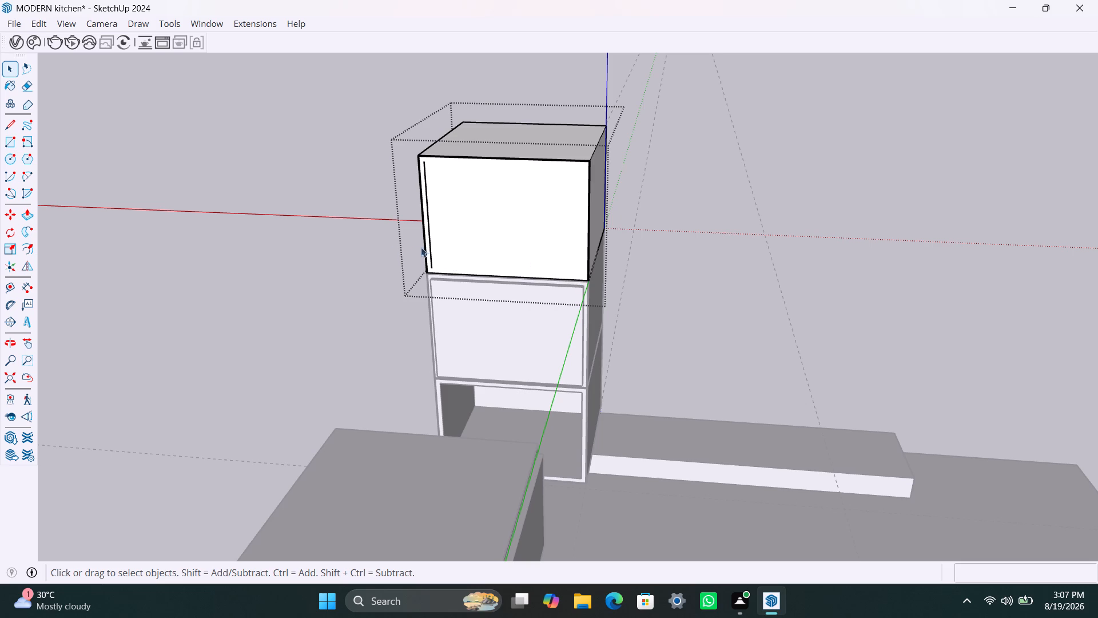
pyautogui.click(430, 228)
pyautogui.press('Delete')
pyautogui.click(716, 243)
# Move the top box's front face with its edges about 1/8" onto the box's outer corner, inside its group.
pyautogui.scroll(10, 603, 238)
pyautogui.scroll(9, 566, 298)
pyautogui.scroll(-3, 578, 389)
pyautogui.scroll(2, 571, 409)
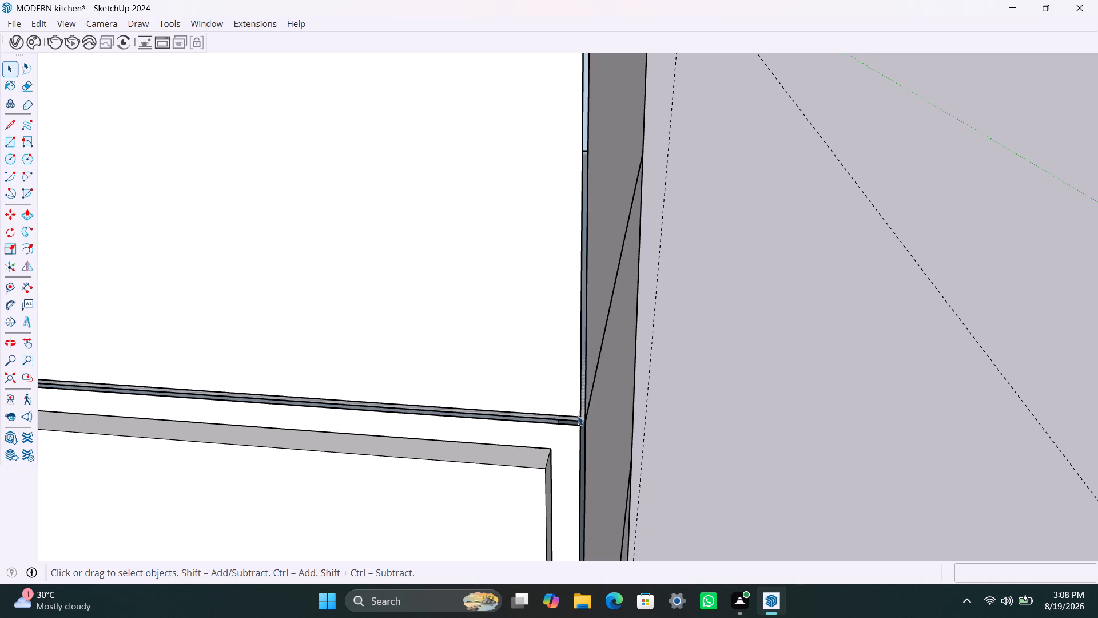
pyautogui.click(570, 407)
pyautogui.tripleClick(570, 407)
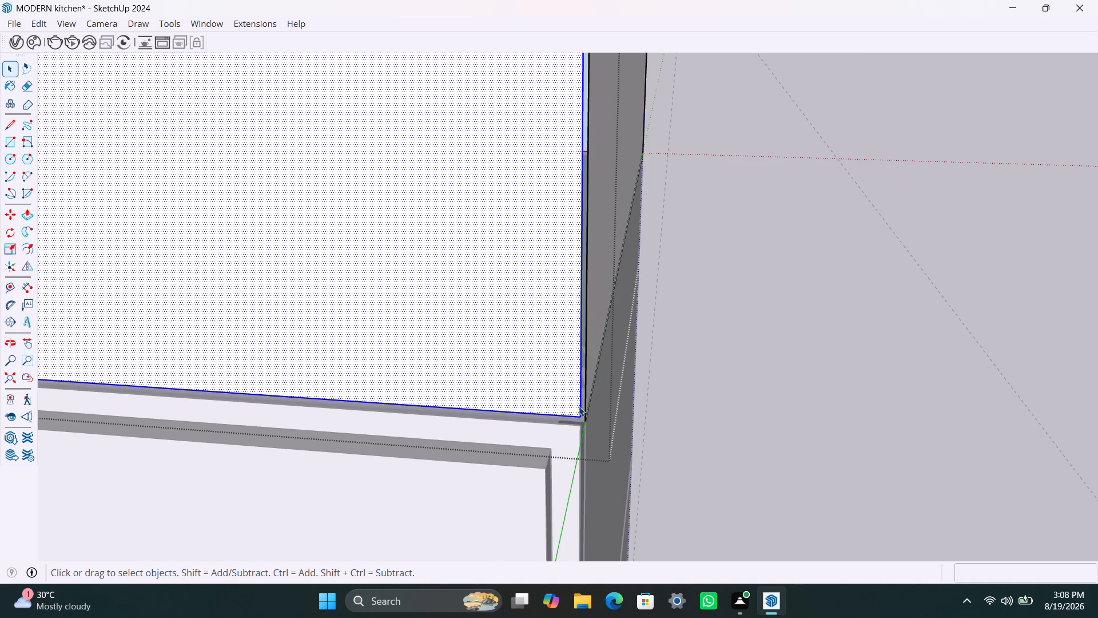
pyautogui.press('m')
pyautogui.click(576, 417)
pyautogui.click(583, 417)
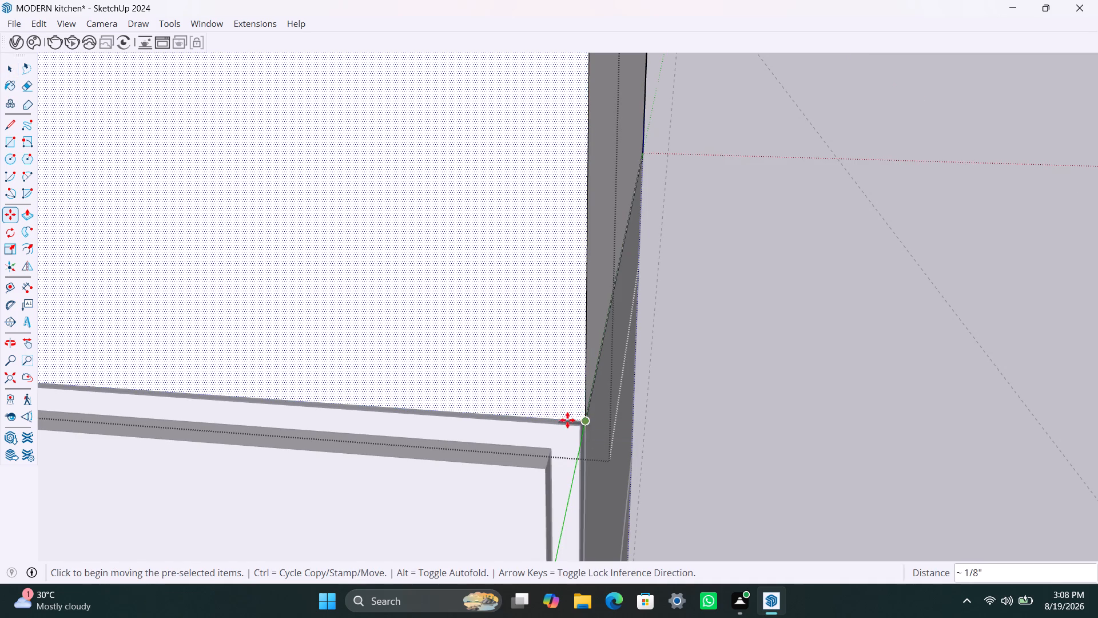
pyautogui.press('space')
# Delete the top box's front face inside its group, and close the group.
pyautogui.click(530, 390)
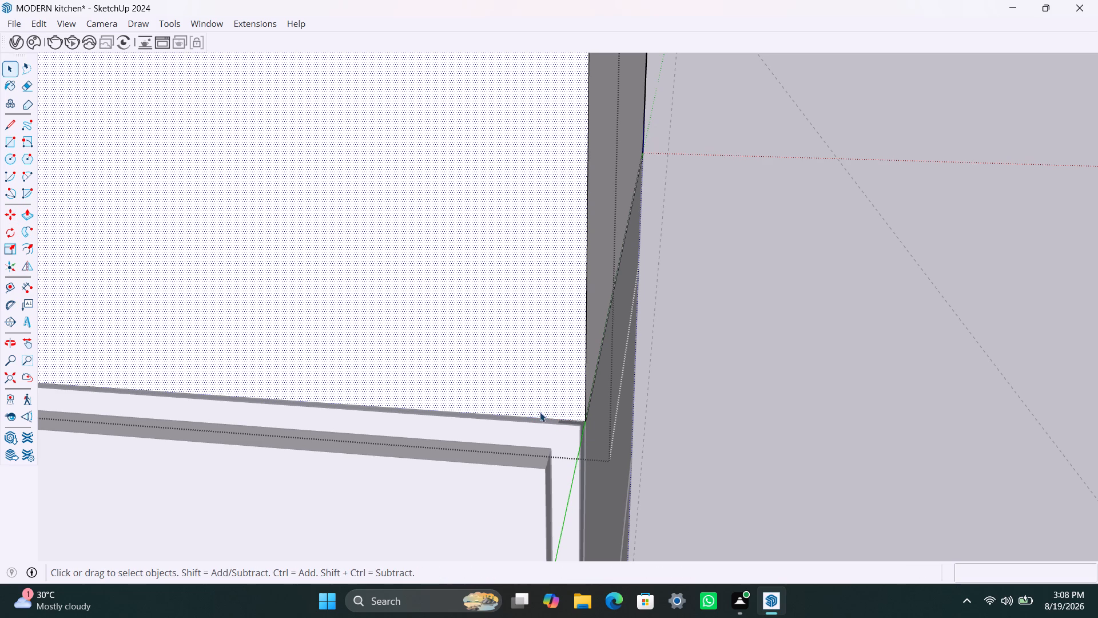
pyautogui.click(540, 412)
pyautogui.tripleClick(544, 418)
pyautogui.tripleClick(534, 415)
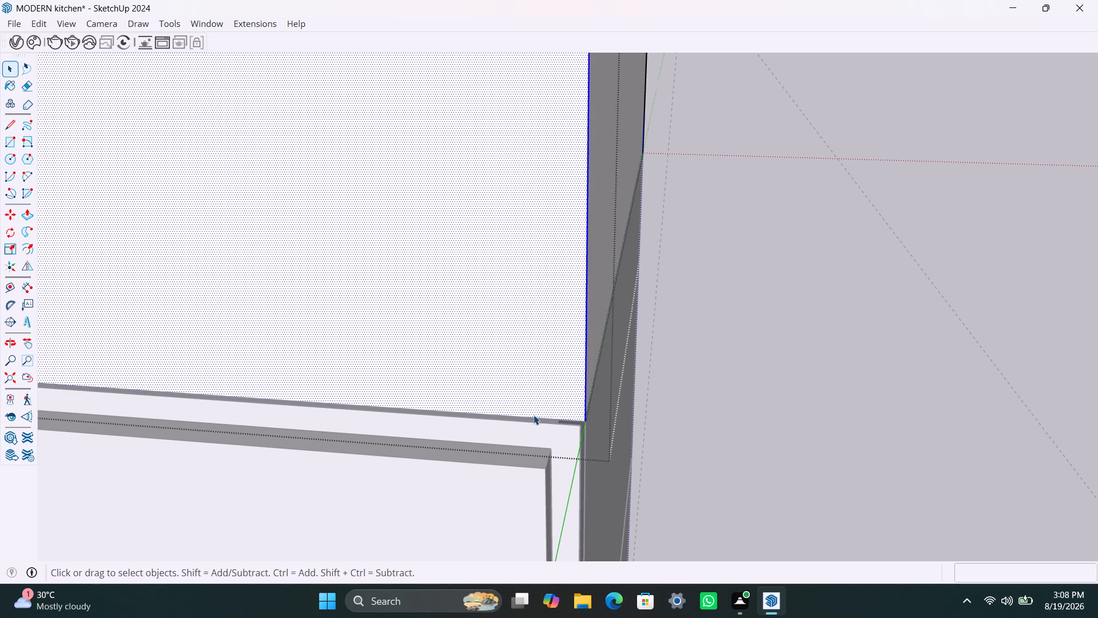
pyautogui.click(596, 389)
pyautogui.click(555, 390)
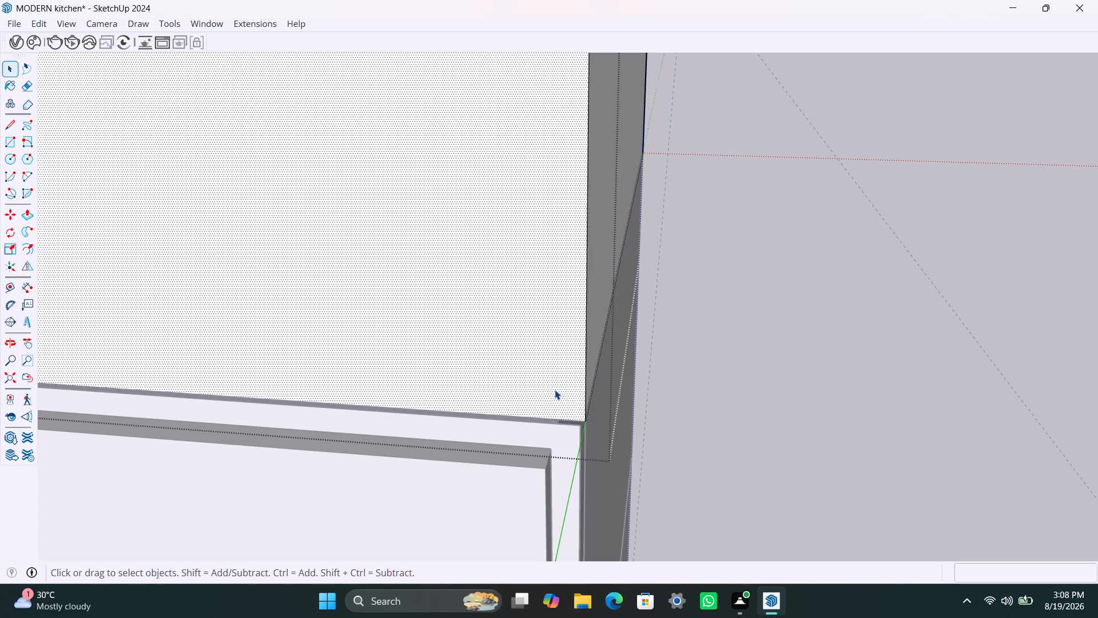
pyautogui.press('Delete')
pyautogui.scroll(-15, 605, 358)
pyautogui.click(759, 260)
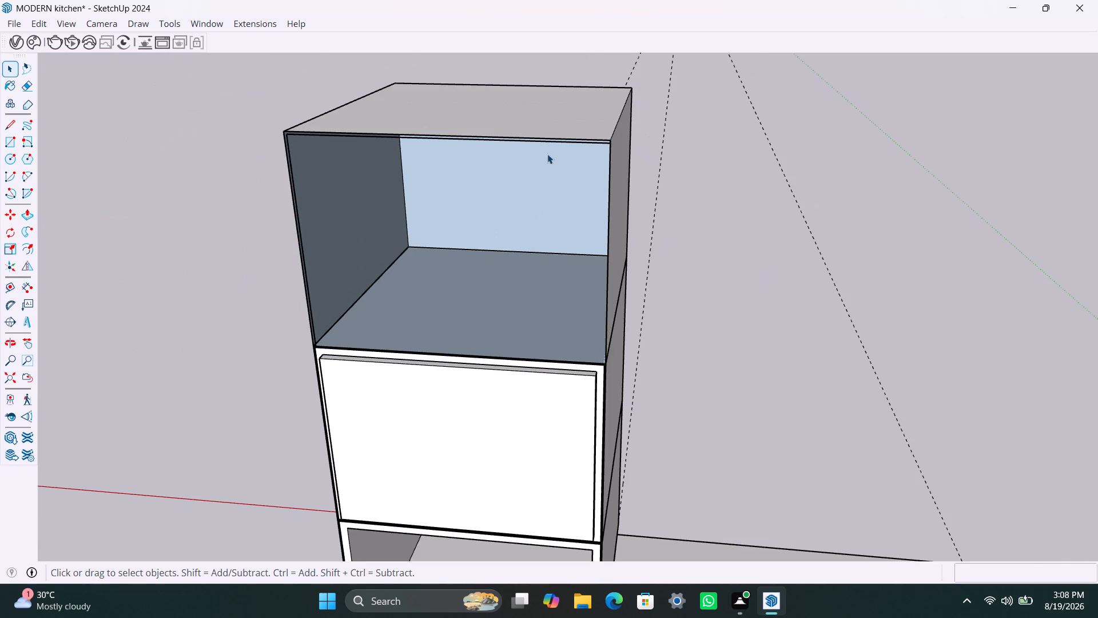
# Delete the whole top box from the corner unit stack.
pyautogui.click(547, 154)
pyautogui.scroll(8, 503, 171)
pyautogui.scroll(-4, 548, 208)
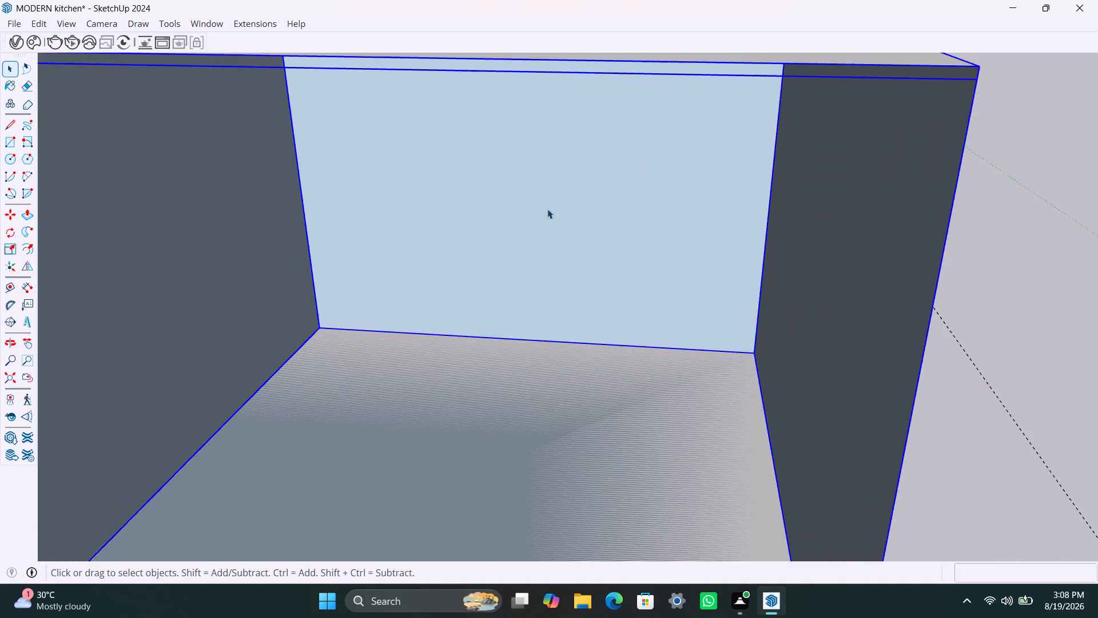
pyautogui.click(845, 177)
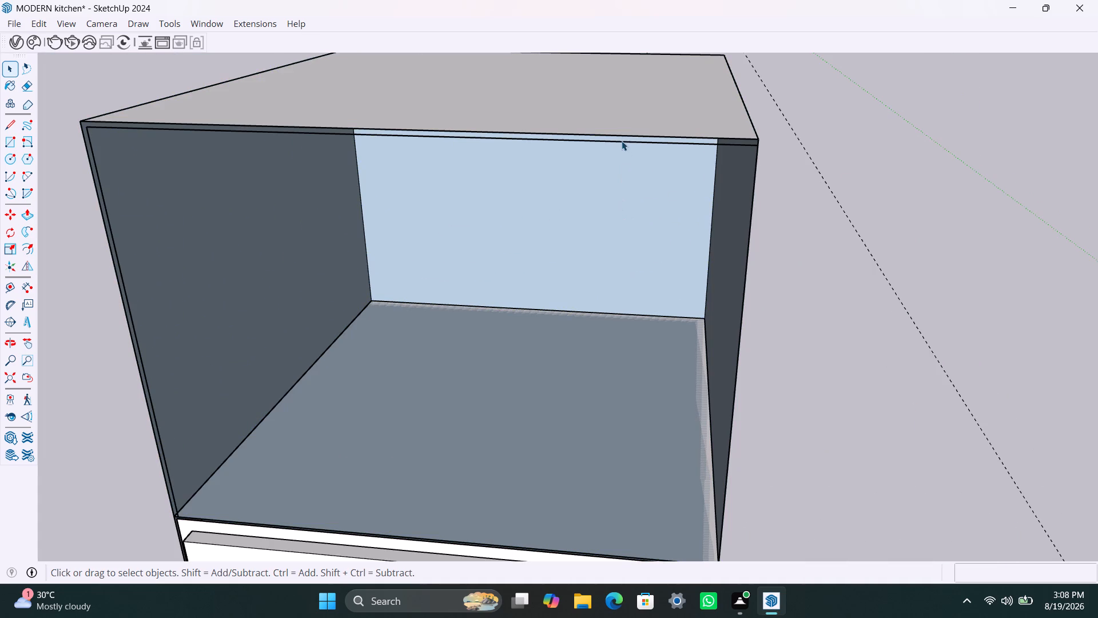
pyautogui.click(622, 141)
pyautogui.press('Delete')
# Draw a rectangle covering the top of the uppermost remaining box, corner to opposite corner, and make it a group.
pyautogui.scroll(-7, 437, 377)
pyautogui.moveTo(414, 422); pyautogui.dragTo(421, 424, button='middle')
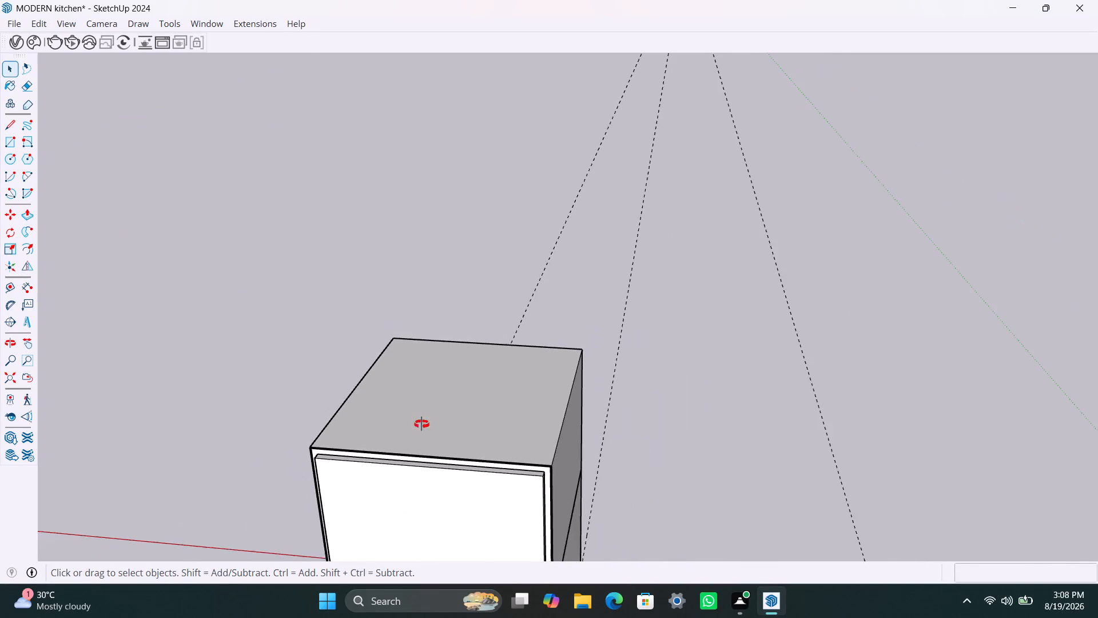
pyautogui.moveTo(421, 424); pyautogui.dragTo(497, 436, button='middle')
pyautogui.scroll(-3, 453, 425)
pyautogui.moveTo(431, 412); pyautogui.dragTo(411, 449, button='middle')
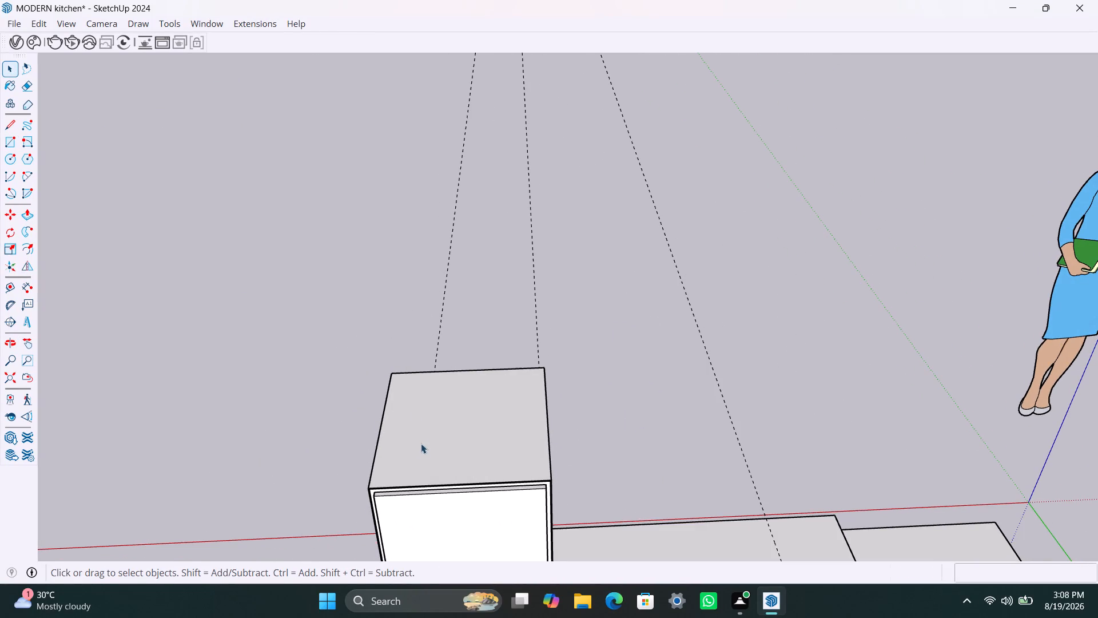
pyautogui.press('r')
pyautogui.click(396, 372)
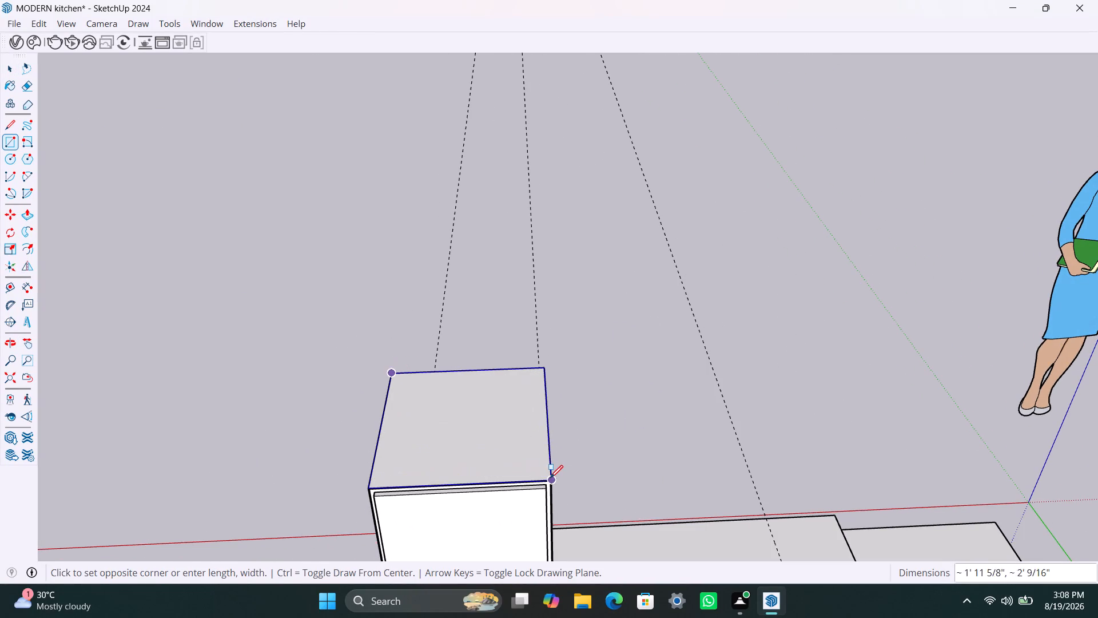
pyautogui.click(550, 478)
pyautogui.press('space')
pyautogui.doubleClick(506, 446)
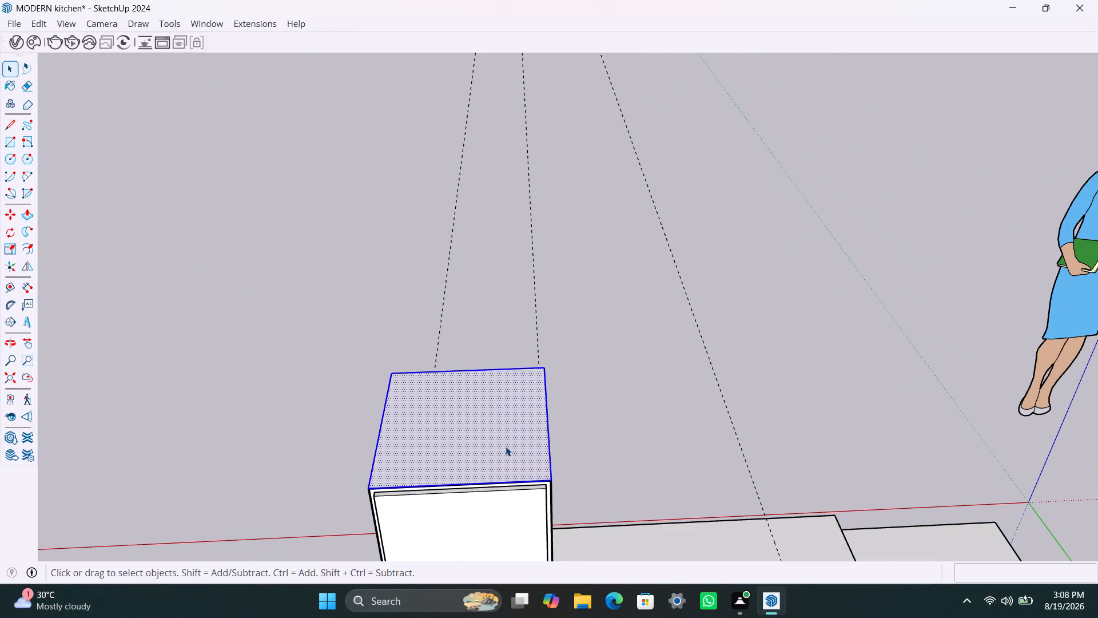
pyautogui.rightClick(506, 446)
pyautogui.click(570, 260)
# Push/Pull the new rectangle up 450 mm inside its group to form a box, and close the group.
pyautogui.tripleClick(495, 406)
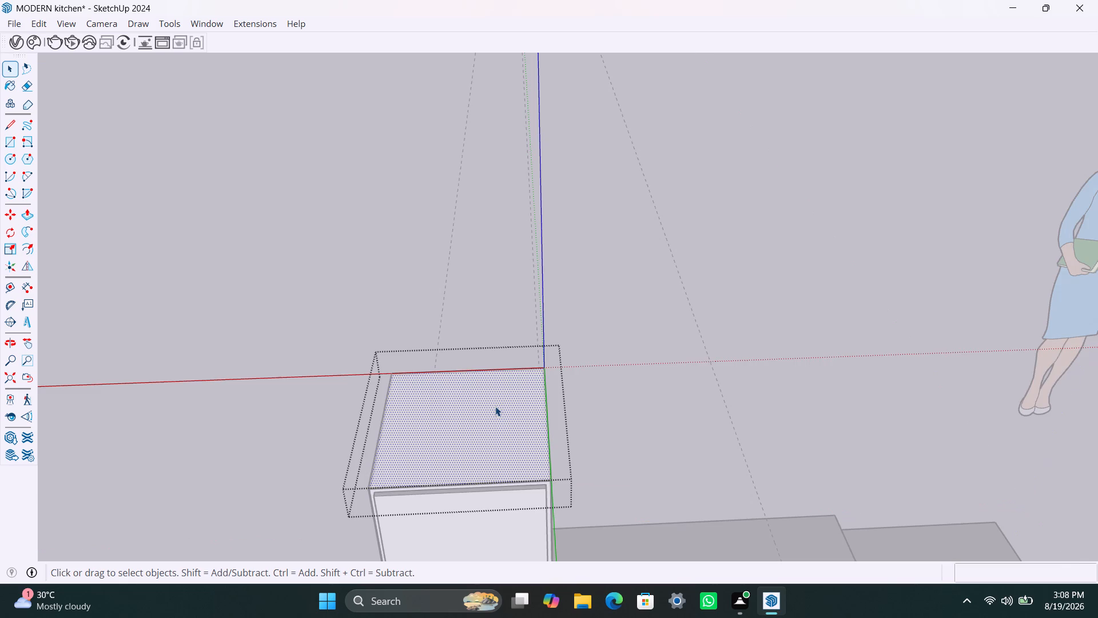
pyautogui.press('p')
pyautogui.click(495, 406)
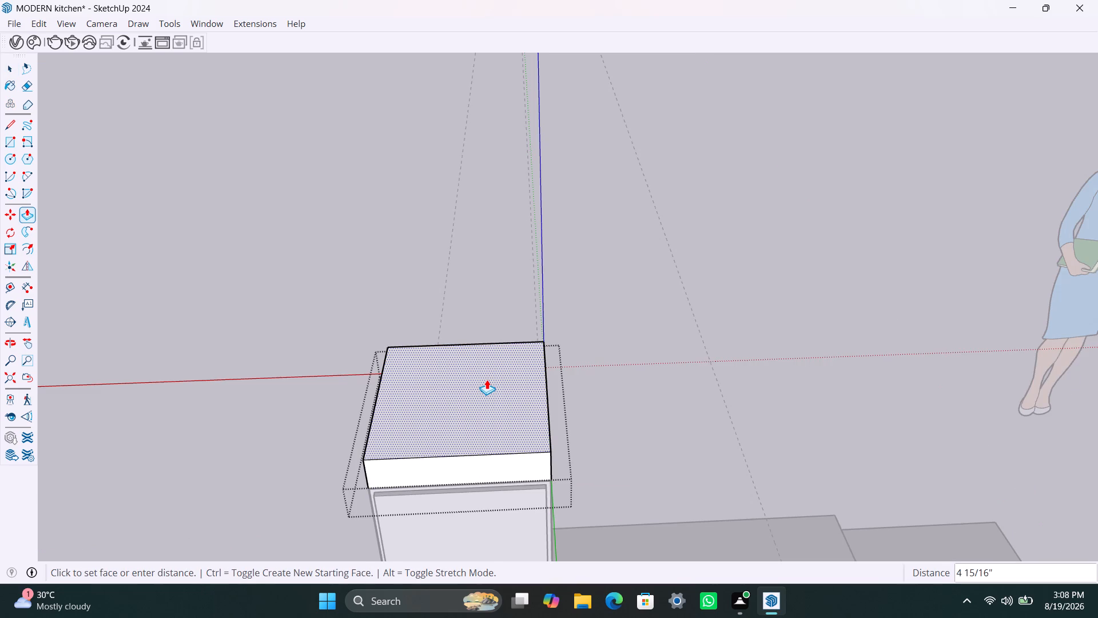
pyautogui.write('450MM')
pyautogui.press('Return')
pyautogui.press('space')
pyautogui.click(596, 314)
# Offset the new box's front face inward 2.5 mm inside its group, and offset the resulting inner face inward 18 mm.
pyautogui.scroll(1, 454, 439)
pyautogui.moveTo(428, 419); pyautogui.dragTo(428, 398, button='middle')
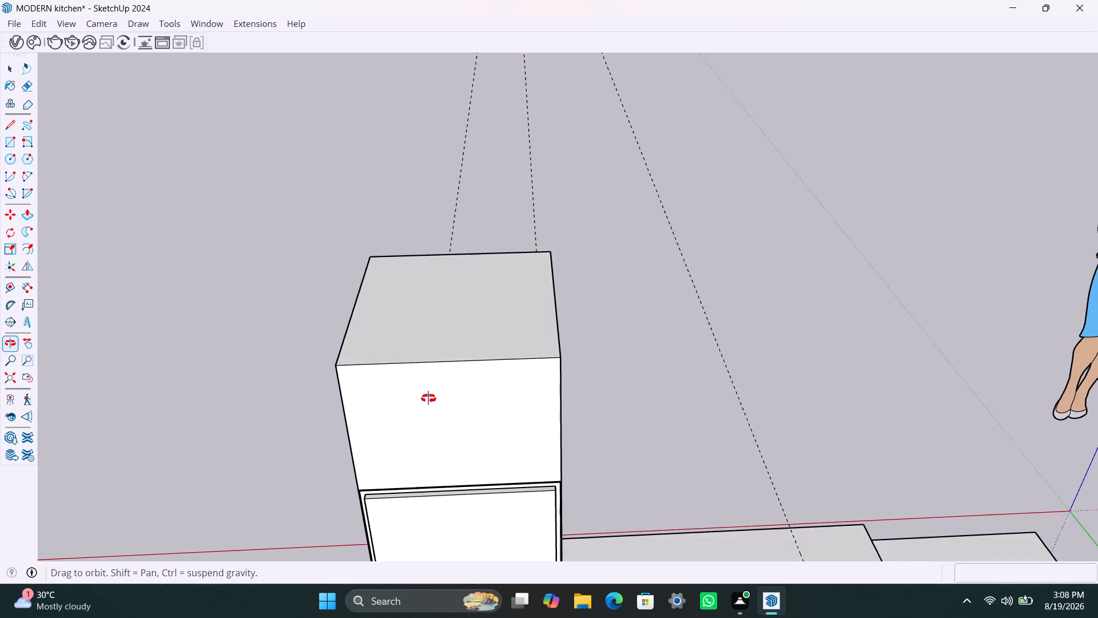
pyautogui.moveTo(428, 398); pyautogui.dragTo(428, 395, button='middle')
pyautogui.doubleClick(393, 401)
pyautogui.click(393, 401)
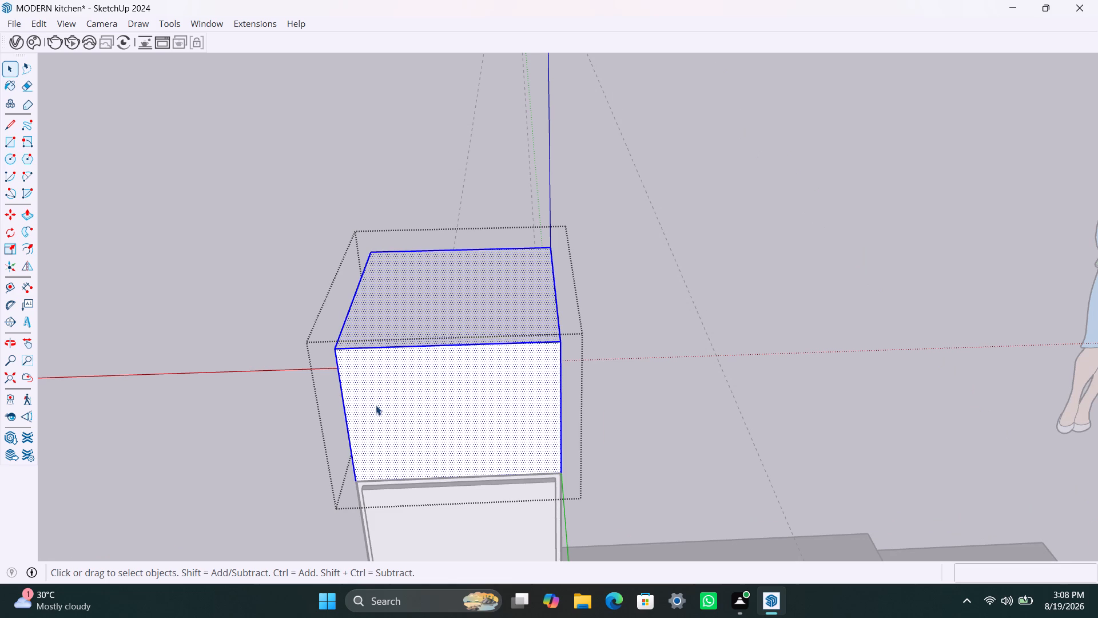
pyautogui.press('f')
pyautogui.click(371, 405)
pyautogui.write('2.5MM')
pyautogui.press('Return')
pyautogui.click(366, 394)
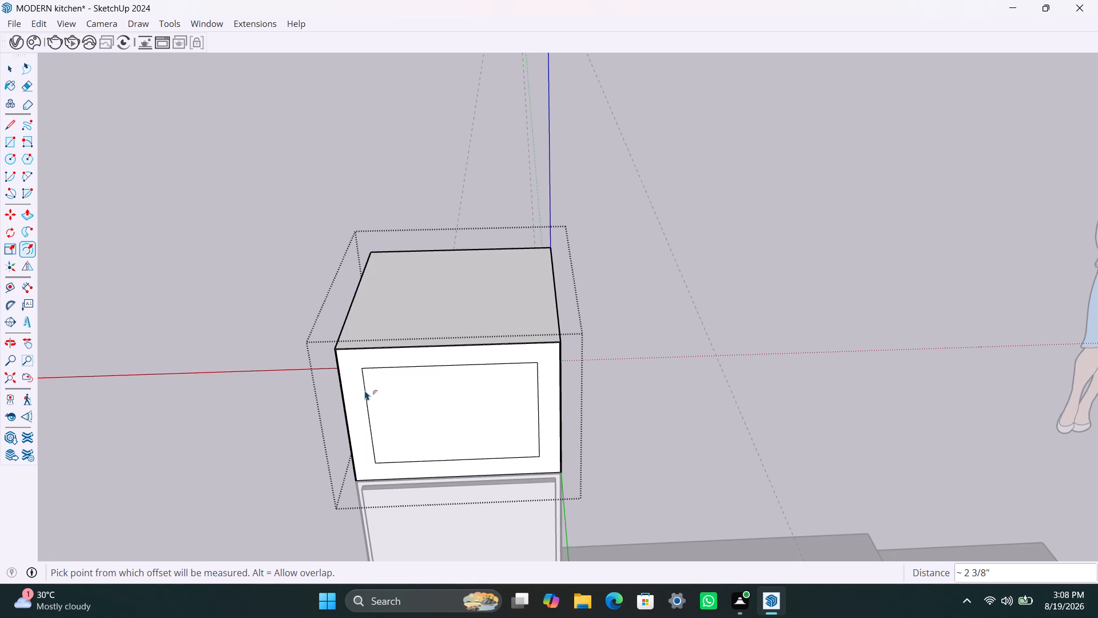
pyautogui.write('18MM')
pyautogui.press('Return')
pyautogui.press('space')
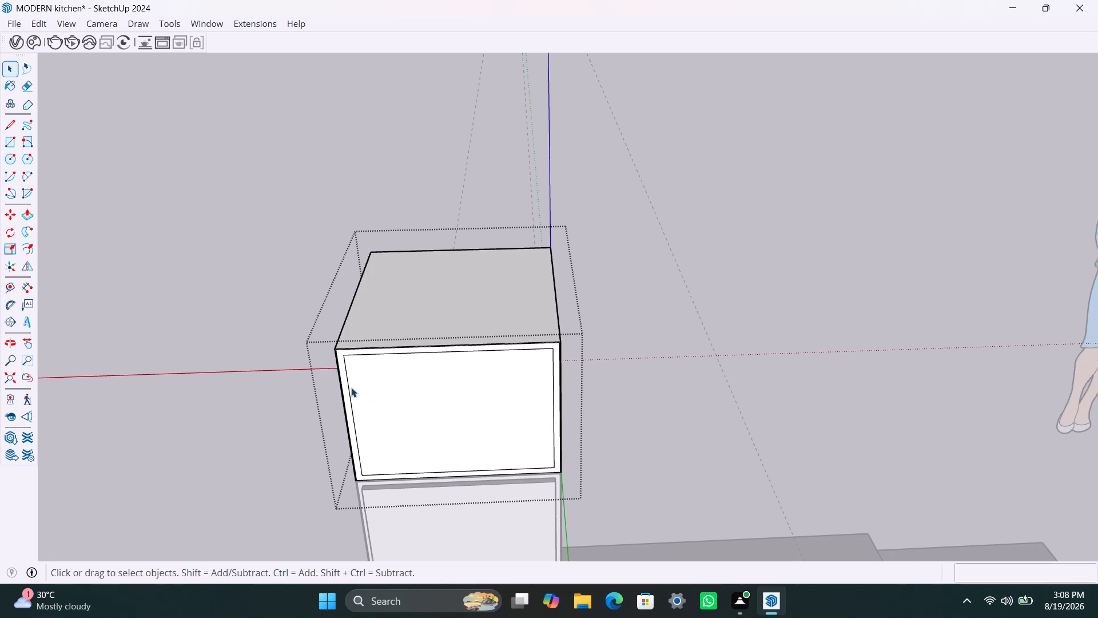
# Delete the thin 2.5 mm border face around the new box's front.
pyautogui.scroll(20, 351, 387)
pyautogui.scroll(4, 351, 387)
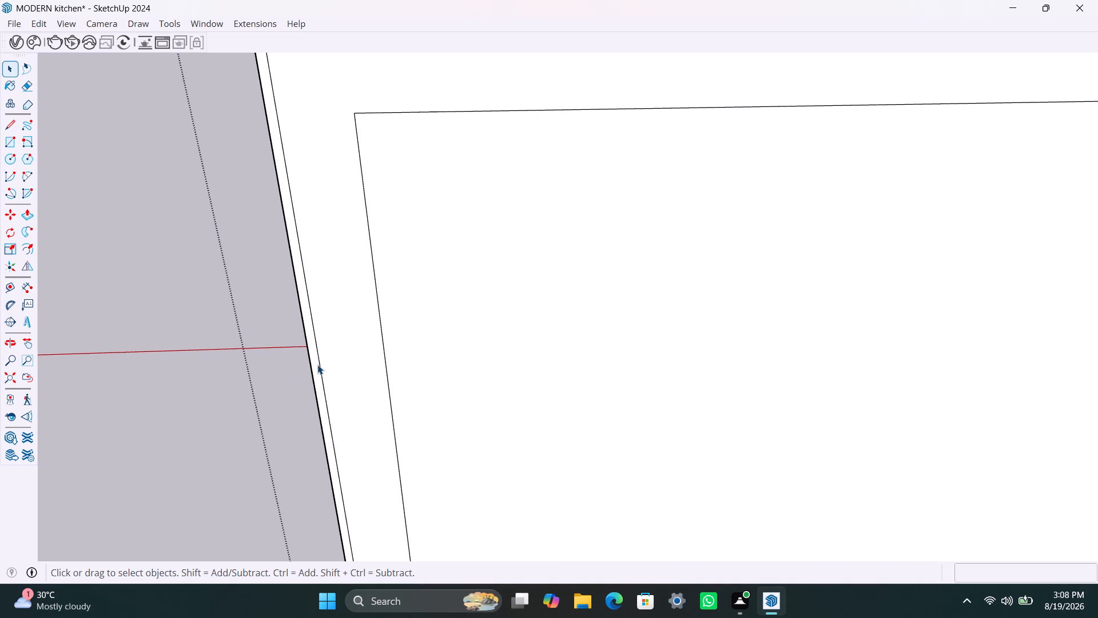
pyautogui.click(313, 361)
pyautogui.press('Delete')
pyautogui.scroll(-12, 432, 424)
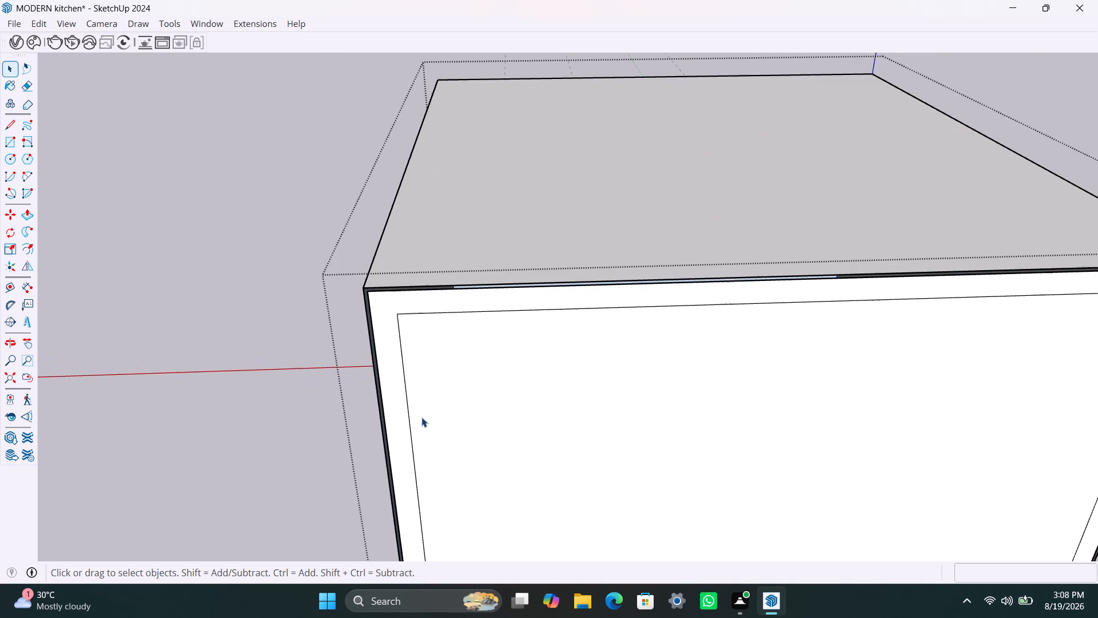
# Push the new box's inner front face 500 mm inward to hollow it, and close the group.
pyautogui.keyDown('shift'); pyautogui.moveTo(425, 418); pyautogui.dragTo(389, 385, button='middle'); pyautogui.keyUp('shift')
pyautogui.click(452, 413)
pyautogui.press('p')
pyautogui.click(456, 415)
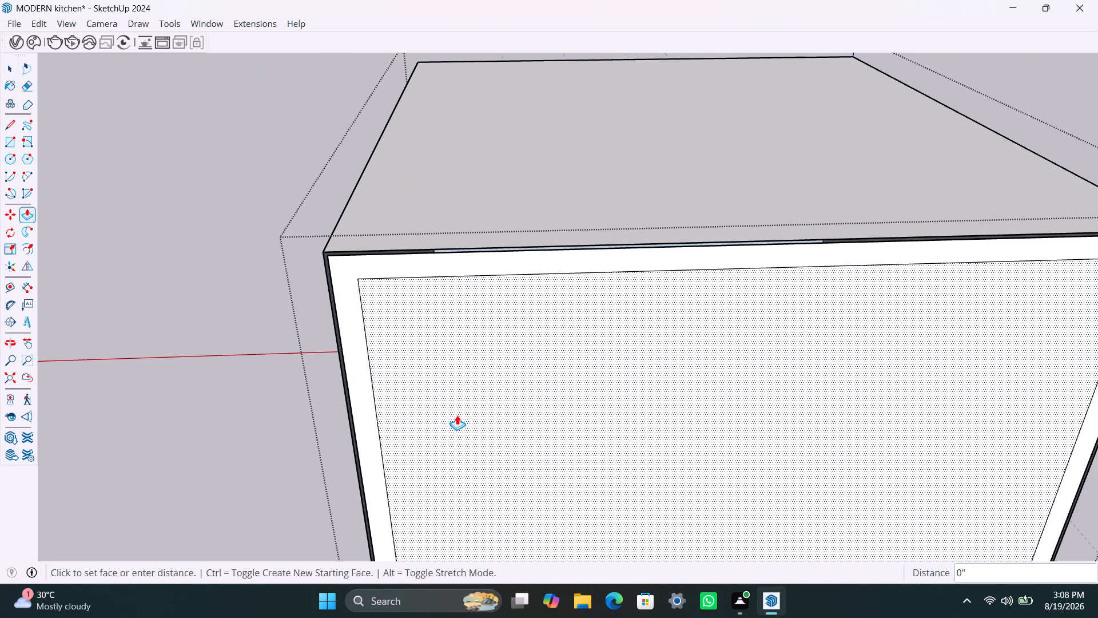
pyautogui.write('500MM')
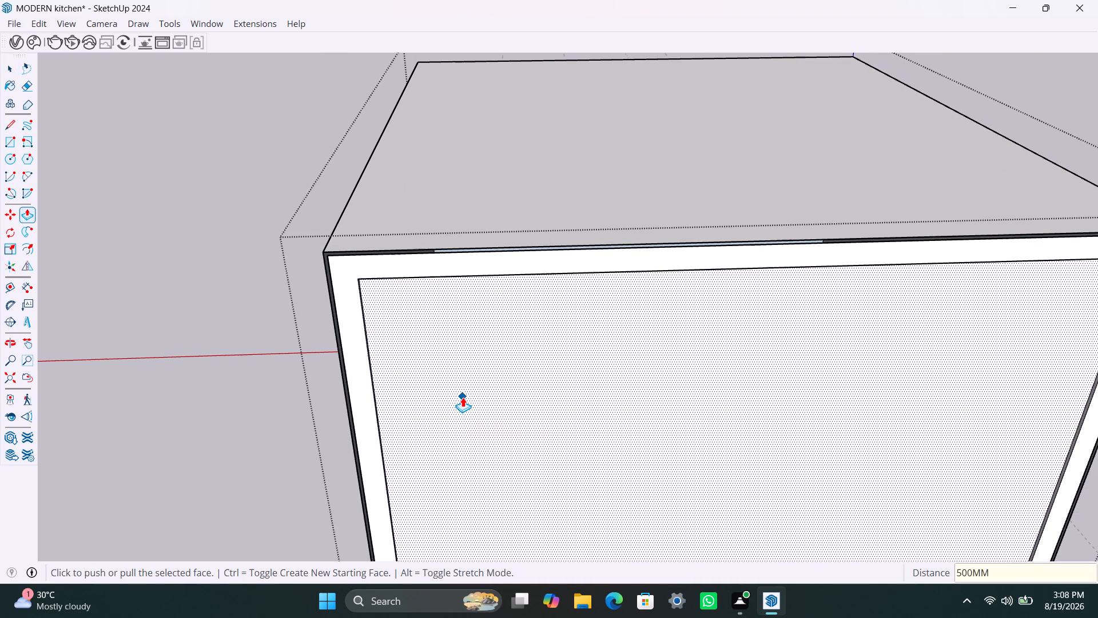
pyautogui.press('Return')
pyautogui.scroll(-12, 325, 291)
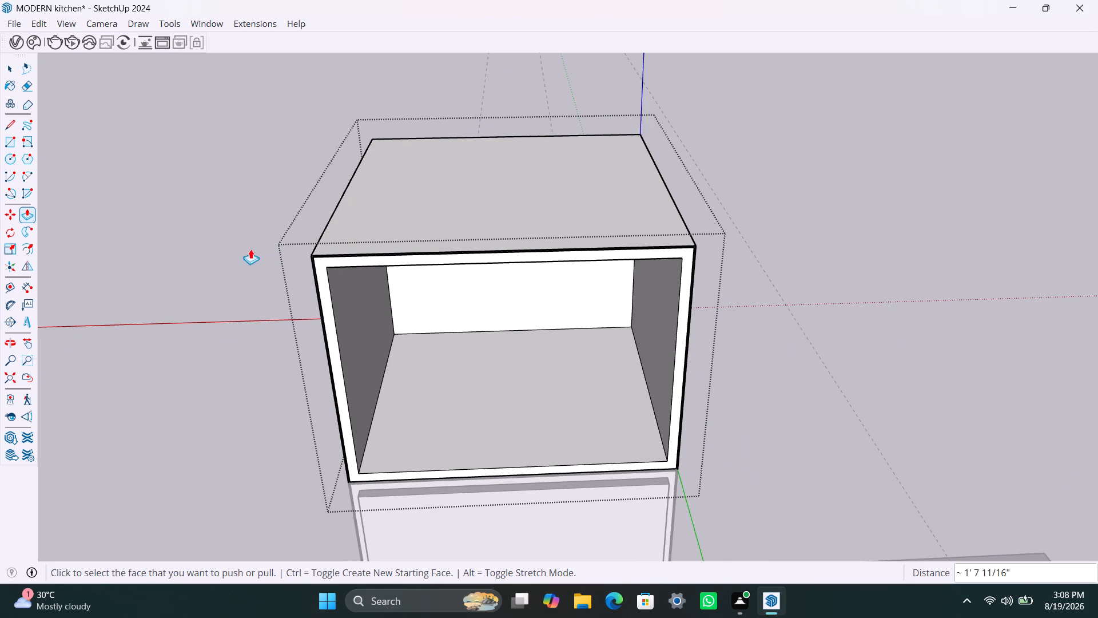
pyautogui.press('space')
pyautogui.click(206, 204)
# Save the kitchen model.
pyautogui.scroll(-10, 221, 295)
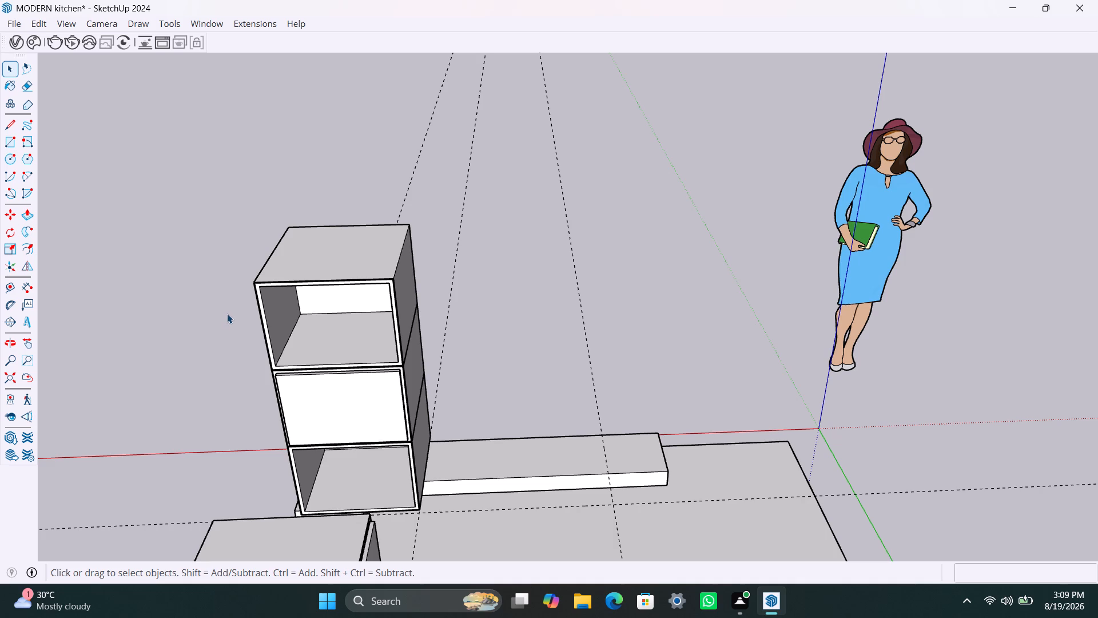
pyautogui.hotkey('ctrl', 's')
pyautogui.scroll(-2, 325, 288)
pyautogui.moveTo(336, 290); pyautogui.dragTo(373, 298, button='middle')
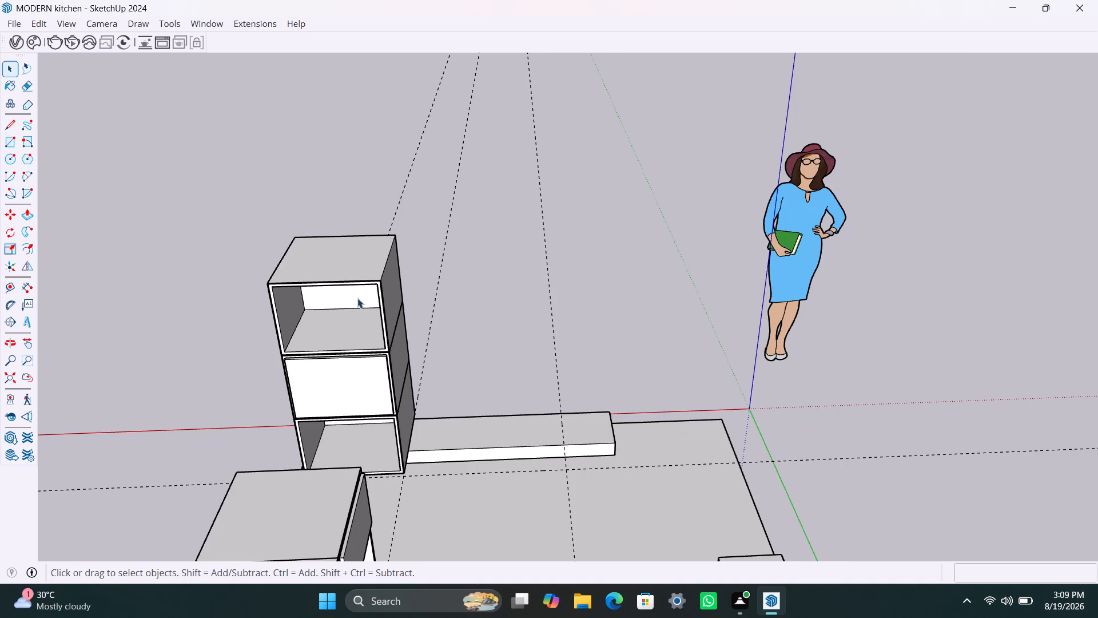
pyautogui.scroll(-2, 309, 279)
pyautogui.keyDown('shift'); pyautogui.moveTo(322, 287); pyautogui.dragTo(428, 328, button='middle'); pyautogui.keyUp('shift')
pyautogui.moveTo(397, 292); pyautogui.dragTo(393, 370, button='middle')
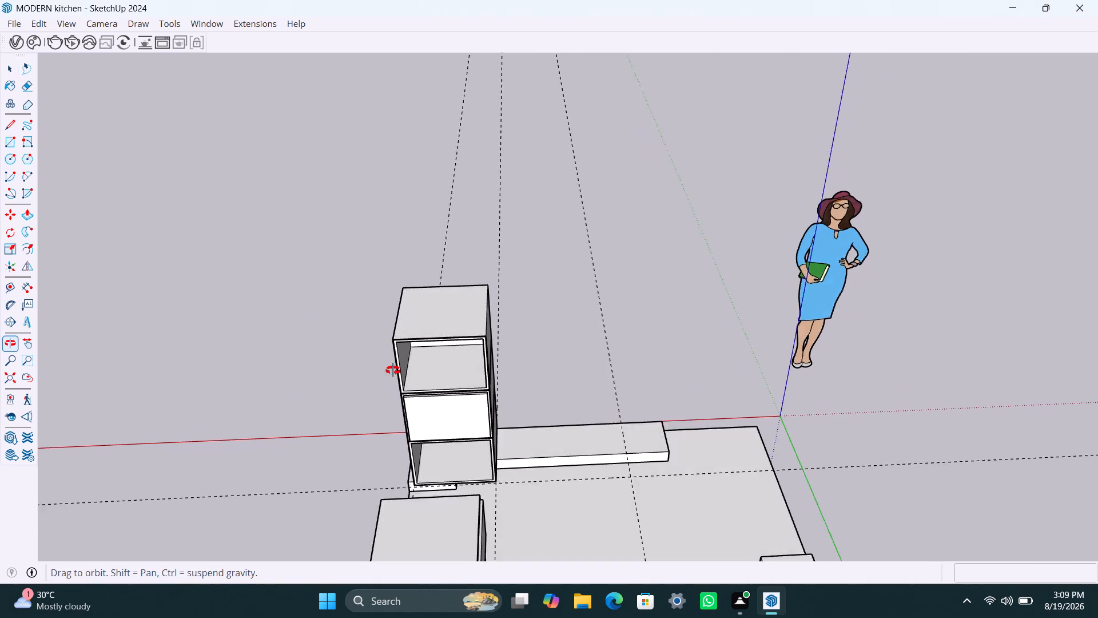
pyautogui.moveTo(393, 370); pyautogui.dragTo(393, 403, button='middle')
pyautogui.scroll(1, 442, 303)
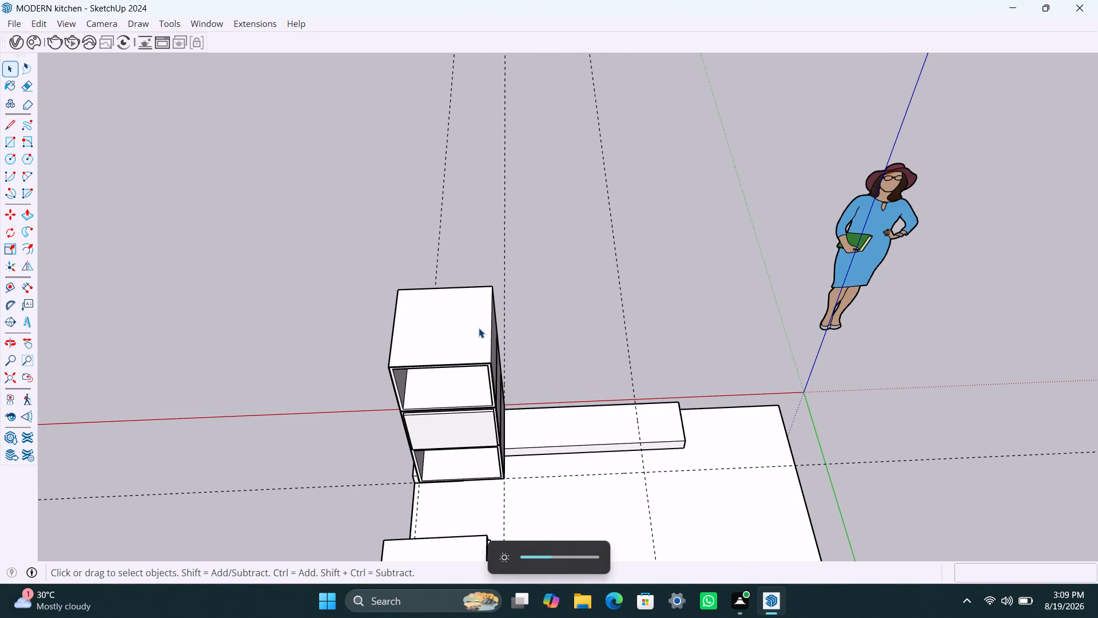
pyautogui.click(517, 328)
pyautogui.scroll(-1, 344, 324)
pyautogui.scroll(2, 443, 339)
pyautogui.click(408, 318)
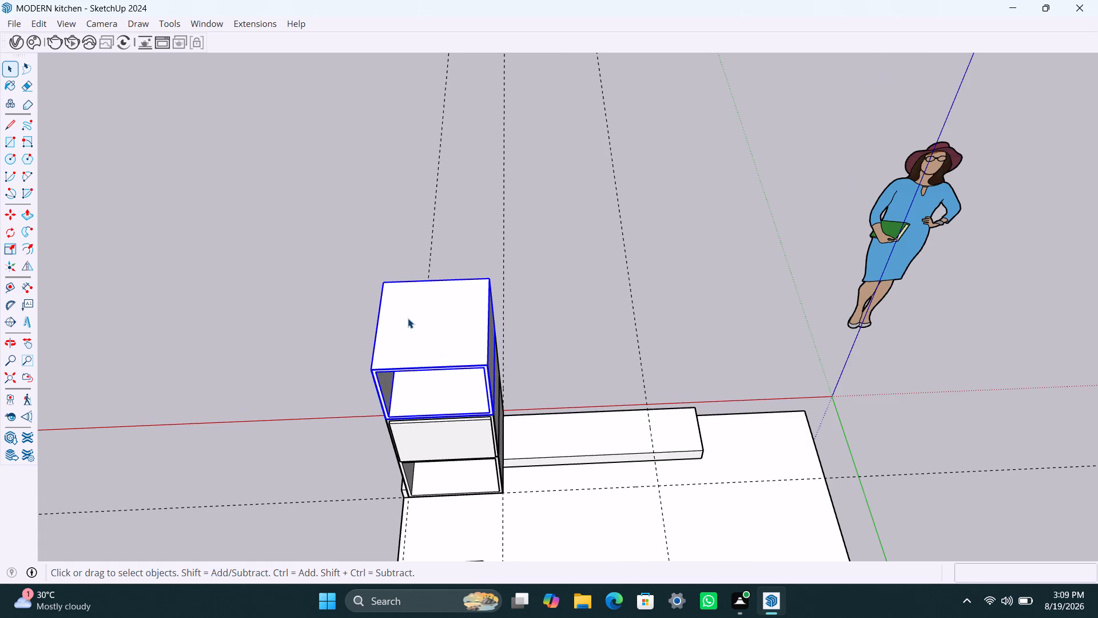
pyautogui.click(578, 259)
# Draw a rectangle covering the top of the new hollow box, corner to opposite corner, and make it a group.
pyautogui.press('r')
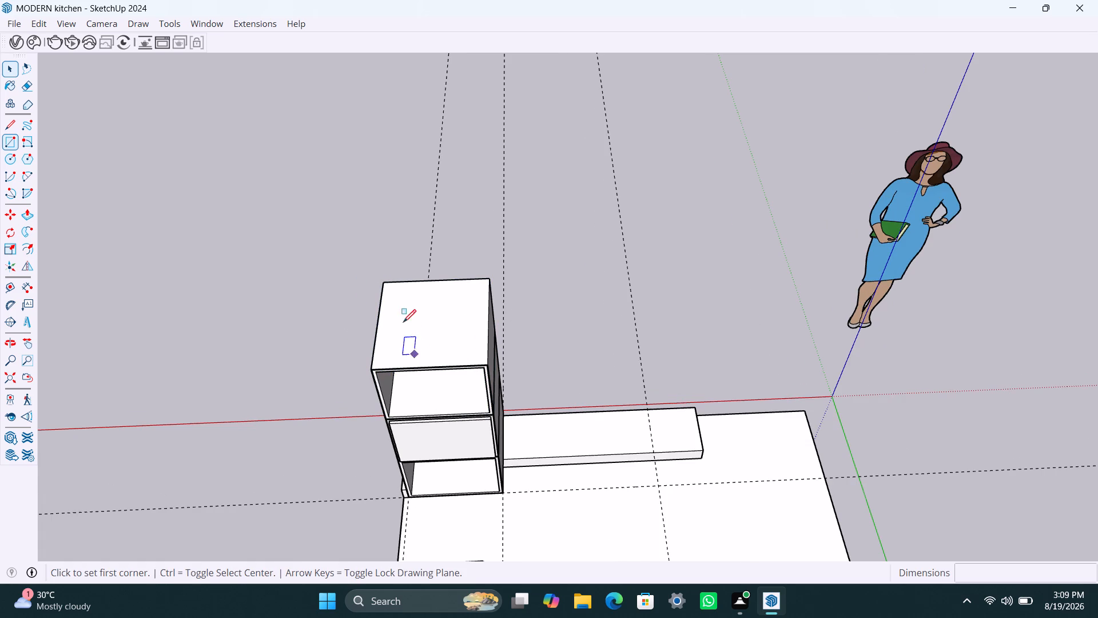
pyautogui.click(387, 282)
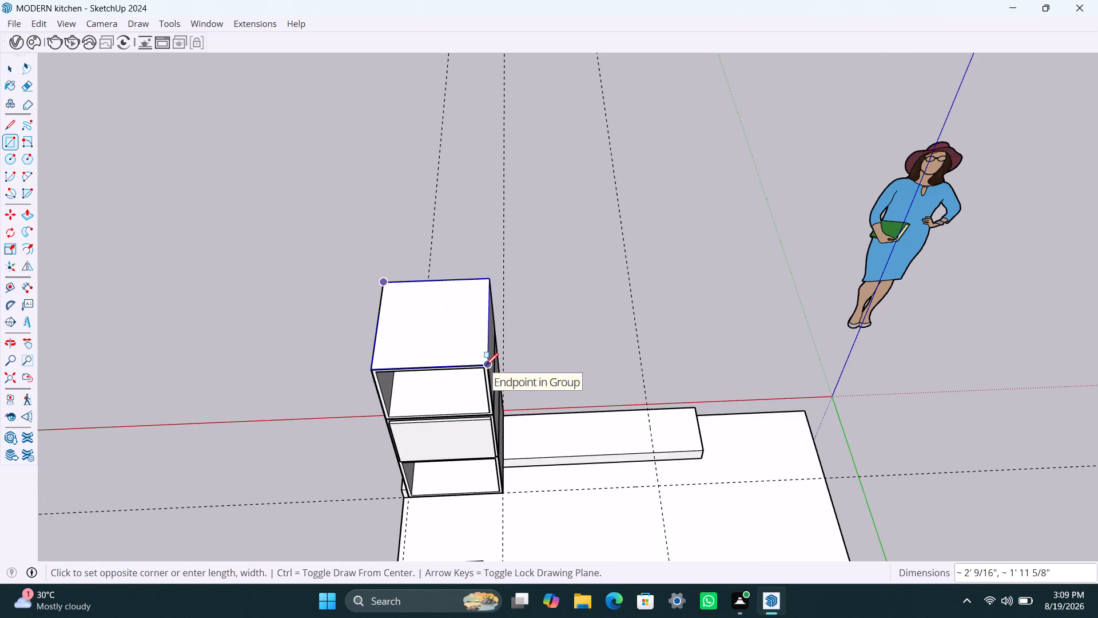
pyautogui.click(486, 363)
pyautogui.press('space')
pyautogui.tripleClick(468, 341)
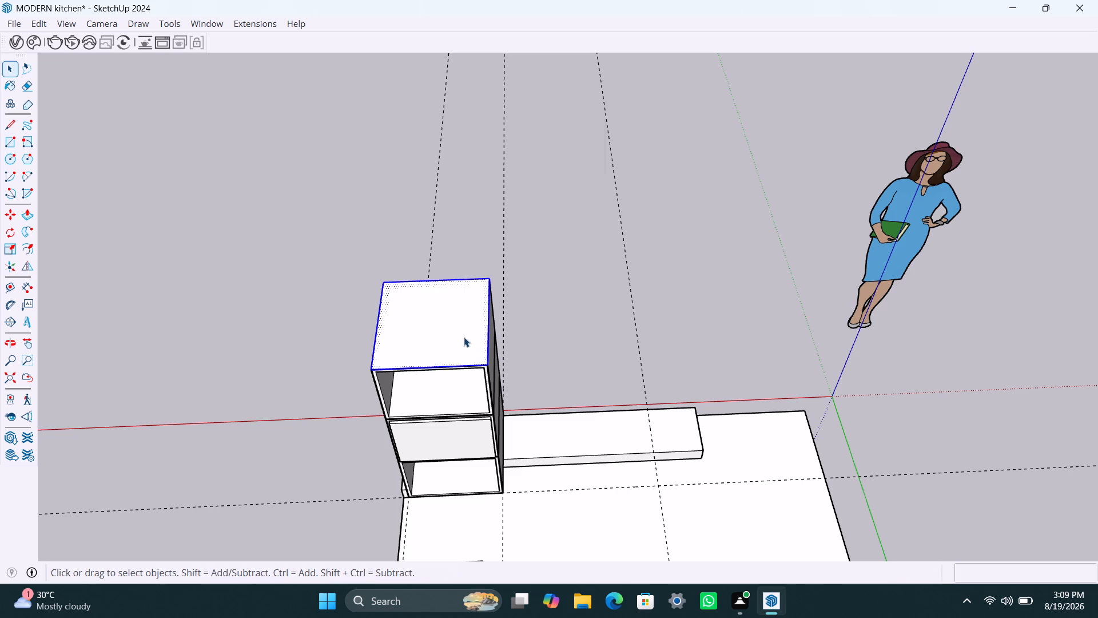
pyautogui.rightClick(464, 337)
pyautogui.click(519, 152)
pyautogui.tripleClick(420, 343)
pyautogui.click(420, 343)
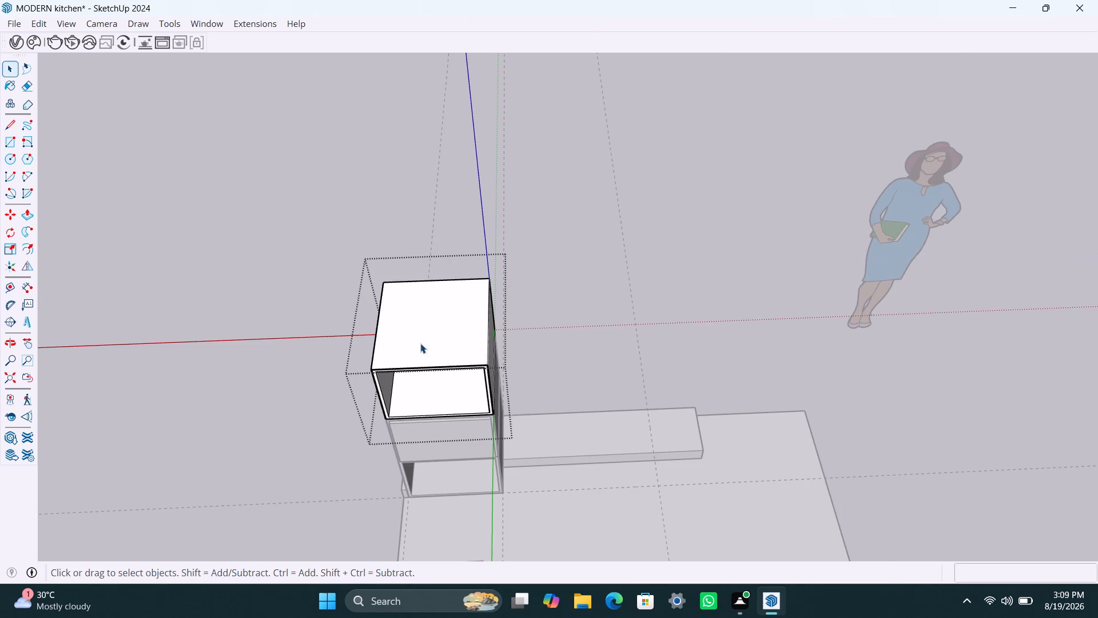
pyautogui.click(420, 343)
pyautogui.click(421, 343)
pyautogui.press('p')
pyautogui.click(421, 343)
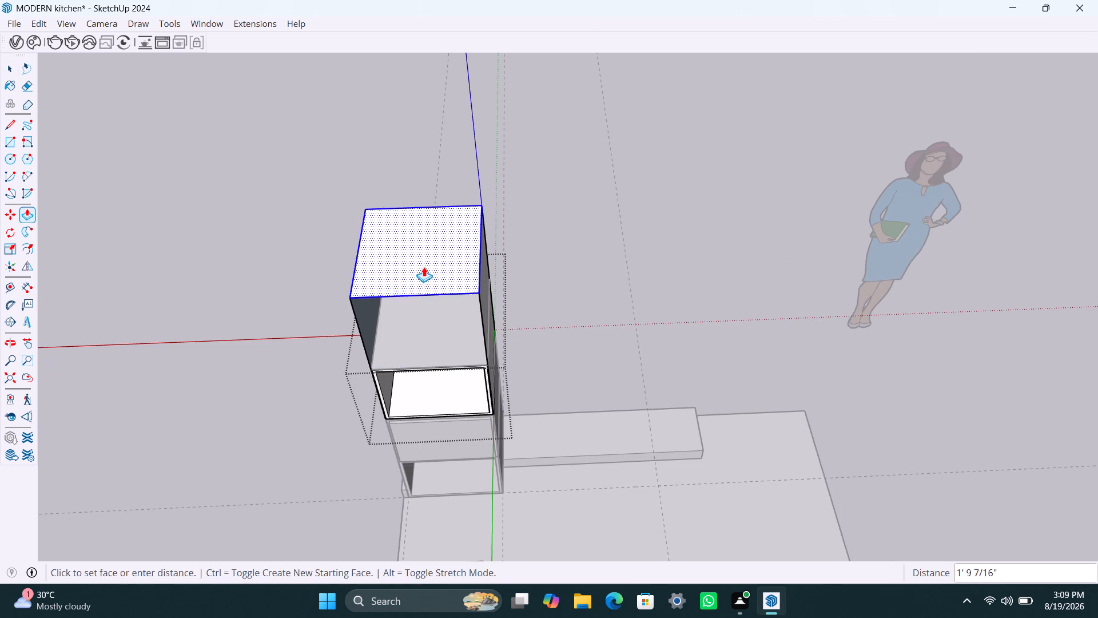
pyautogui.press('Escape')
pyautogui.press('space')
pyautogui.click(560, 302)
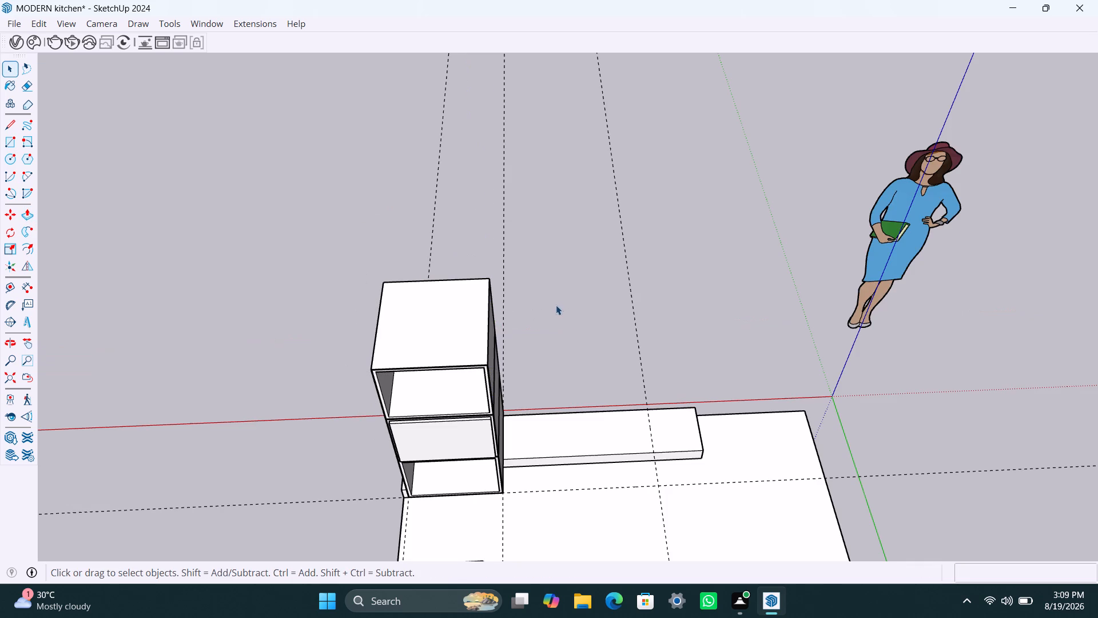
# Extrude the grouped rectangle on top of the cabinet stack upward by 635 mm and close the group.
pyautogui.click(443, 327)
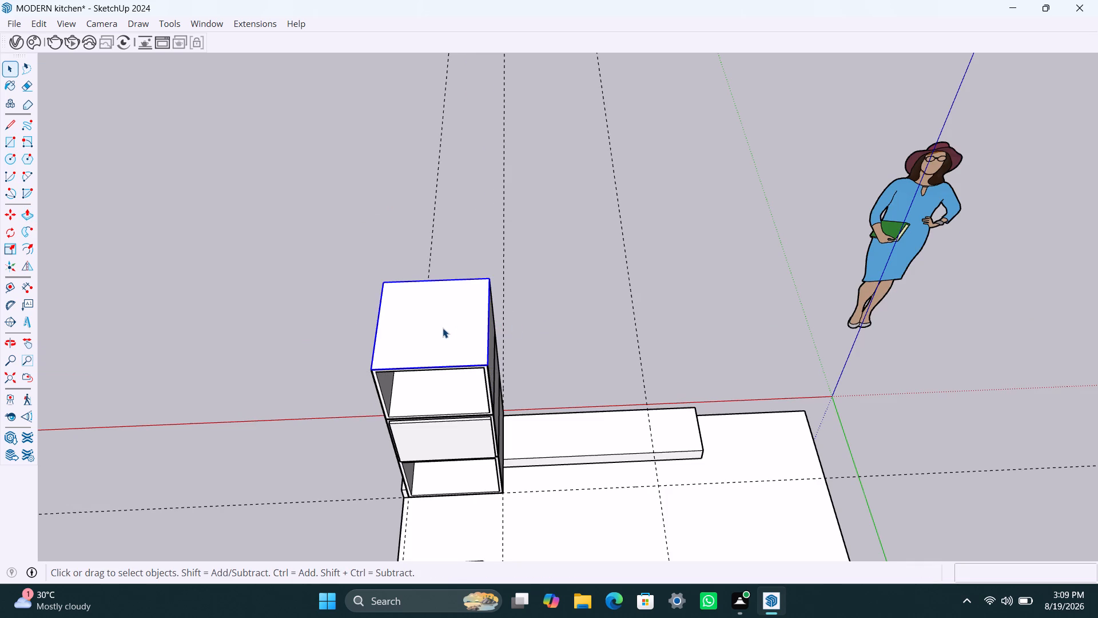
pyautogui.click(440, 328)
pyautogui.click(440, 328)
pyautogui.click(440, 328)
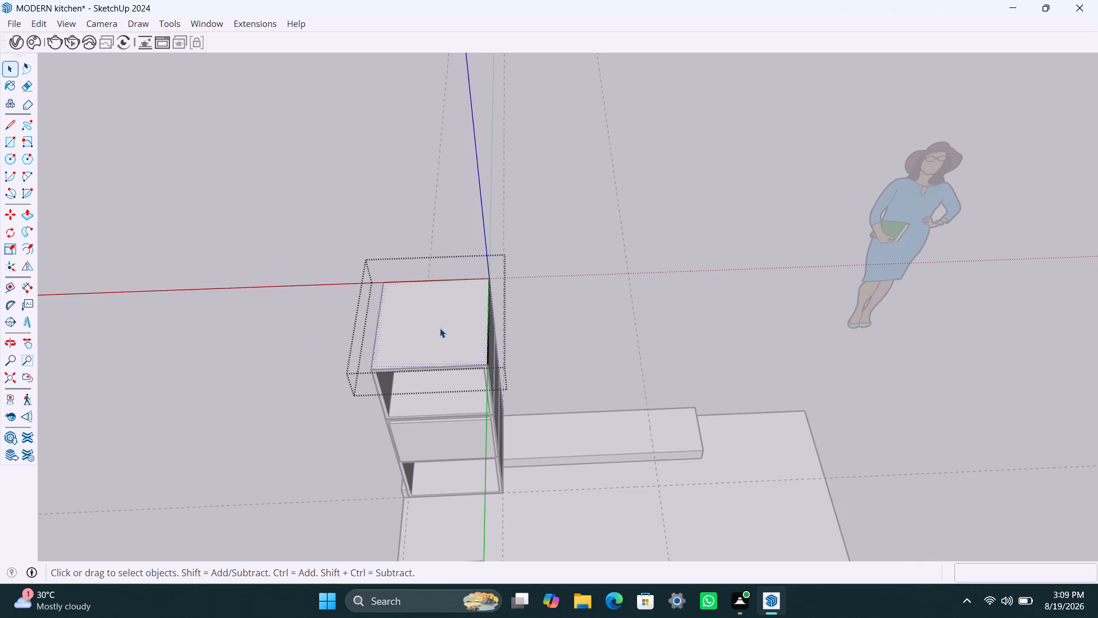
pyautogui.press('p')
pyautogui.click(646, 239)
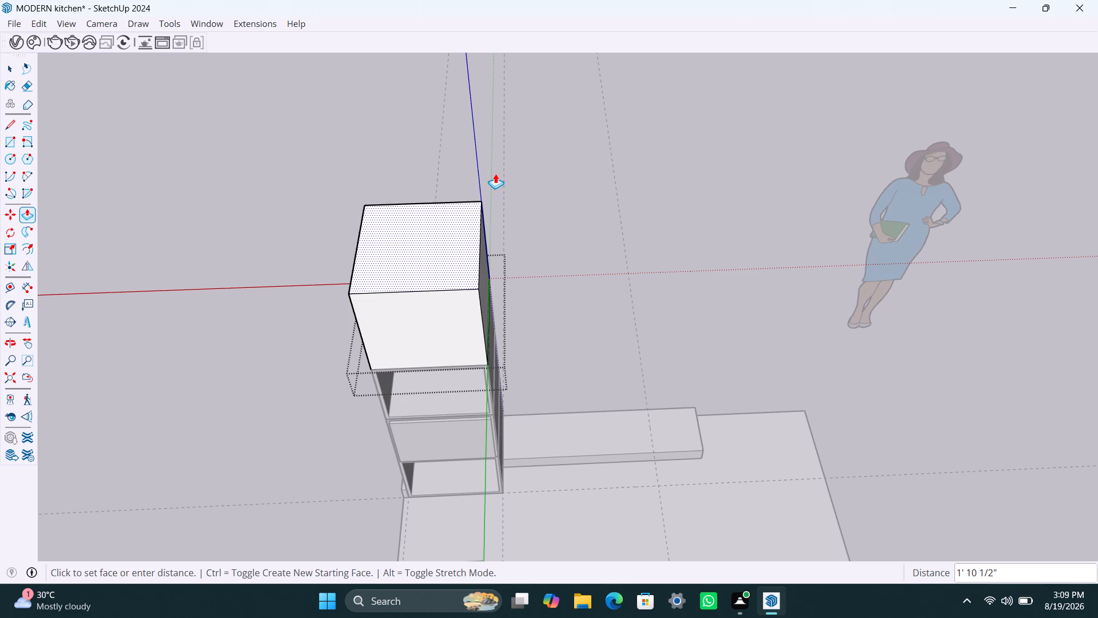
pyautogui.write('635MM')
pyautogui.press('Return')
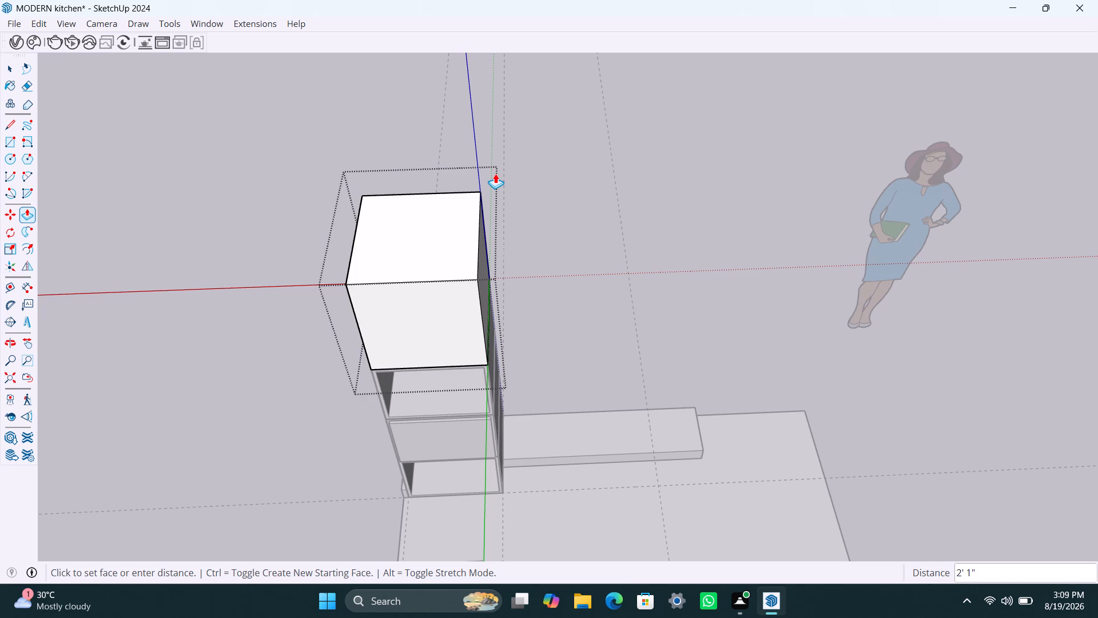
pyautogui.press('space')
pyautogui.click(570, 184)
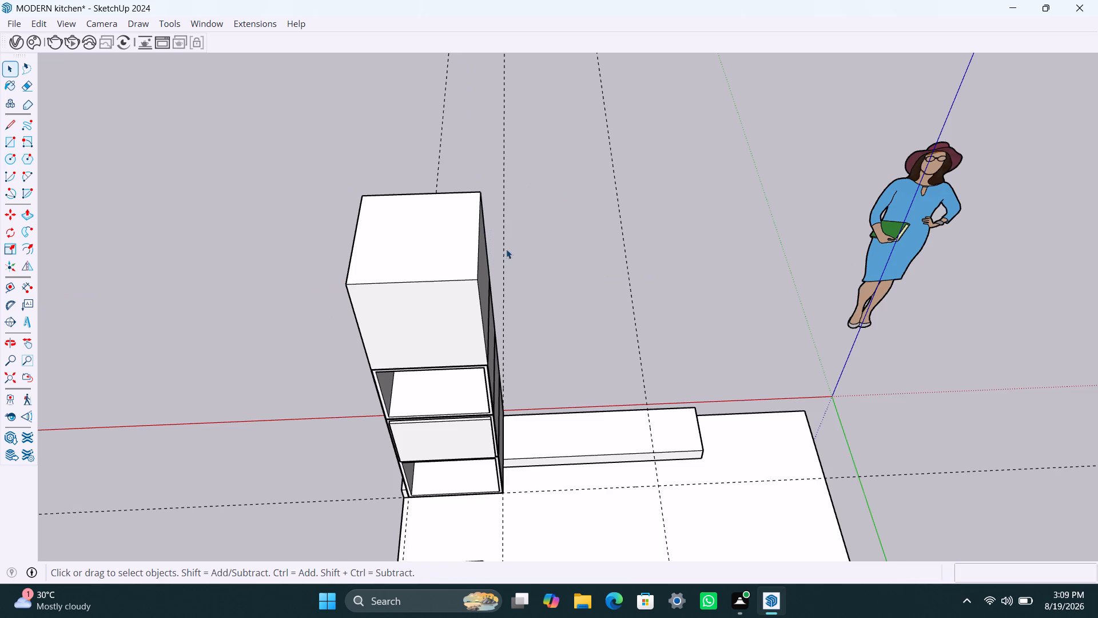
# Push the top face of the new upper box back down by 317.5 mm and close the group.
pyautogui.tripleClick(464, 248)
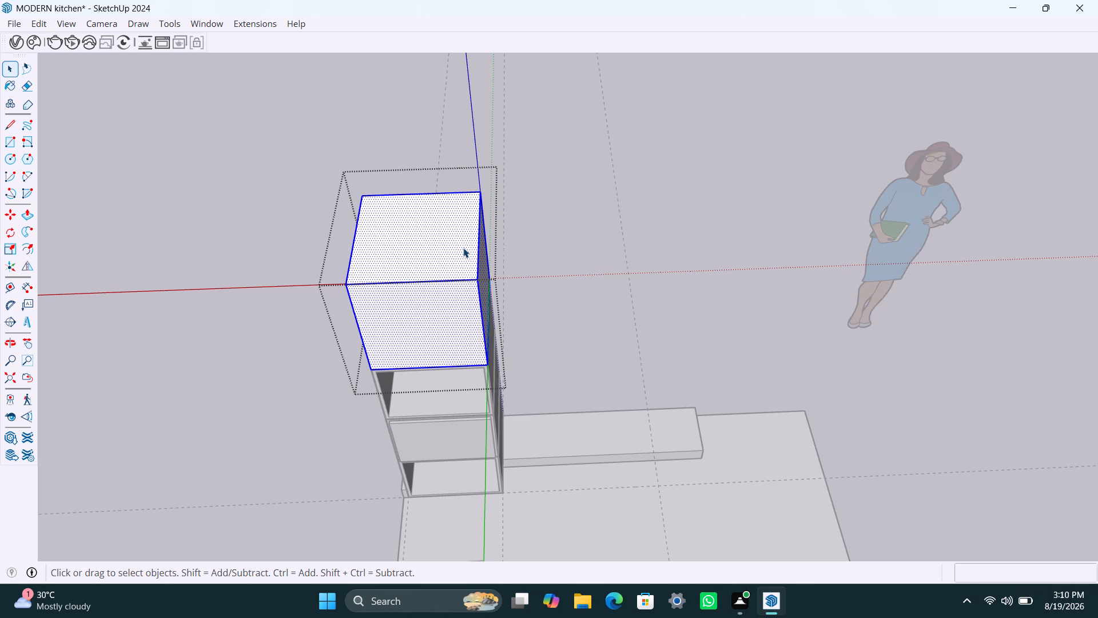
pyautogui.press('p')
pyautogui.click(456, 251)
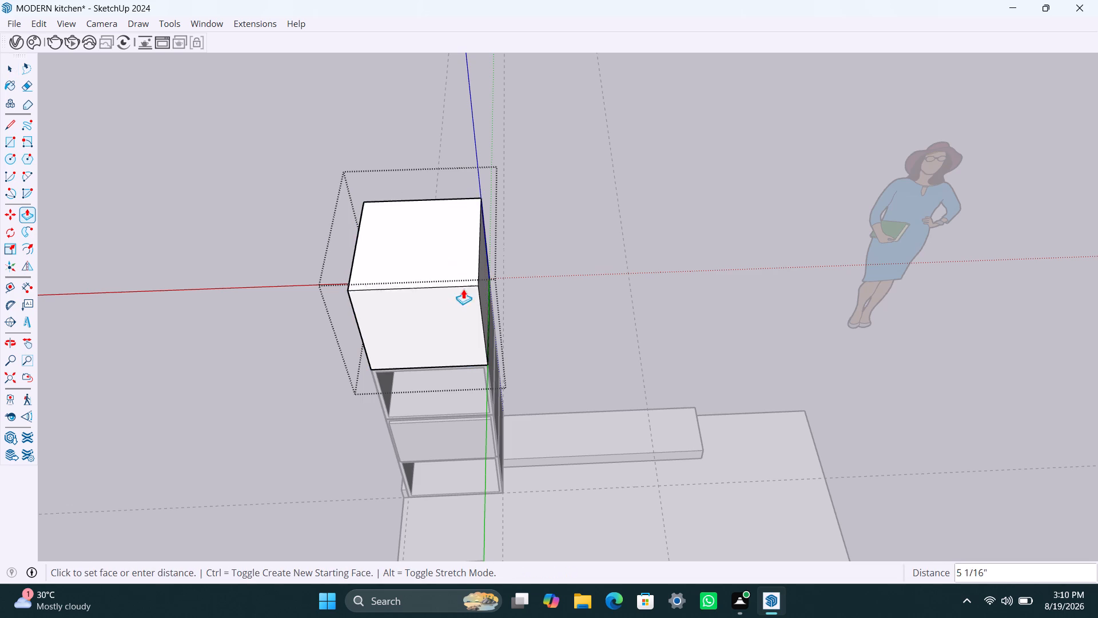
pyautogui.write('317.5MM')
pyautogui.press('Return')
pyautogui.press('space')
pyautogui.click(599, 237)
# Copy the shortened box directly on top of itself, from its bottom front corner to its top front corner.
pyautogui.click(441, 327)
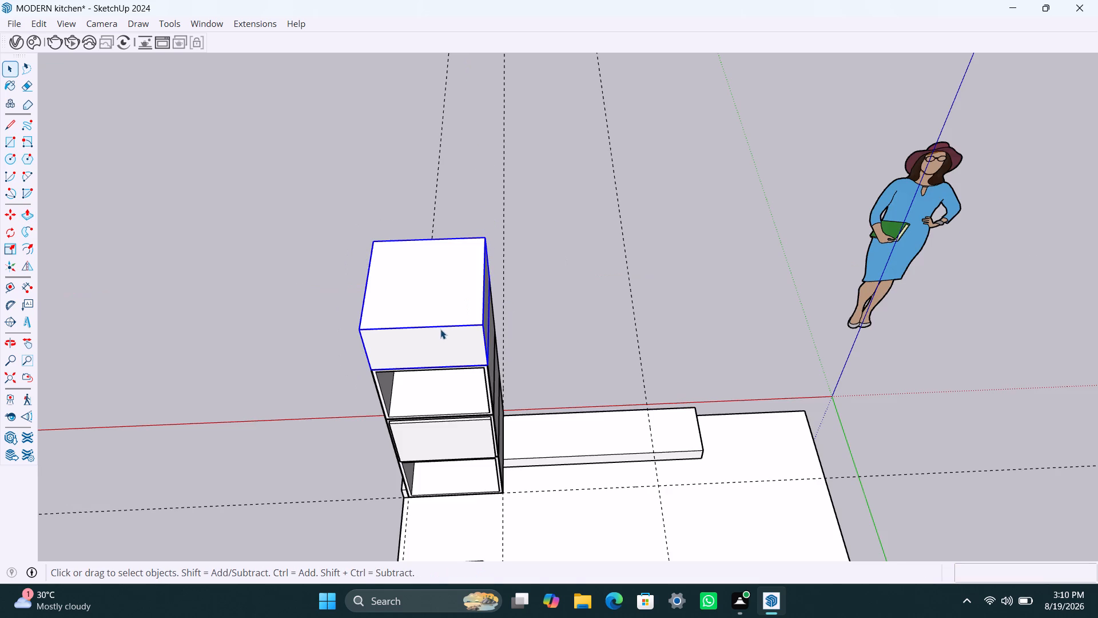
pyautogui.press('m')
pyautogui.click(370, 369)
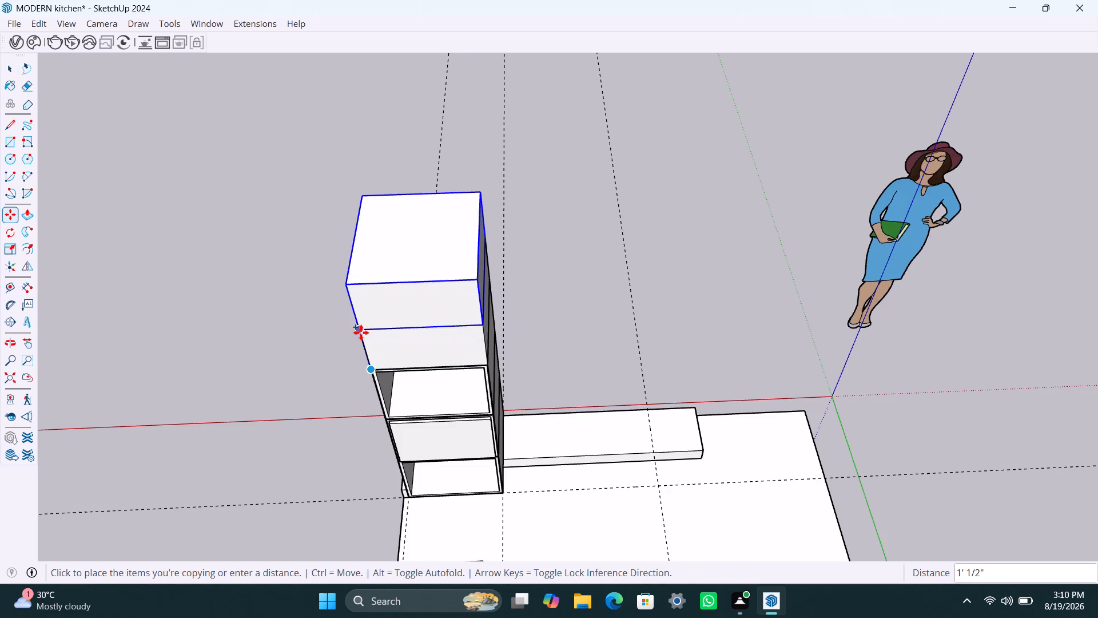
pyautogui.click(361, 332)
pyautogui.press('space')
pyautogui.click(533, 317)
# Open the topmost box and offset its front face inward by 2.5 mm, and the resulting inner face by 18 mm.
pyautogui.scroll(3, 421, 344)
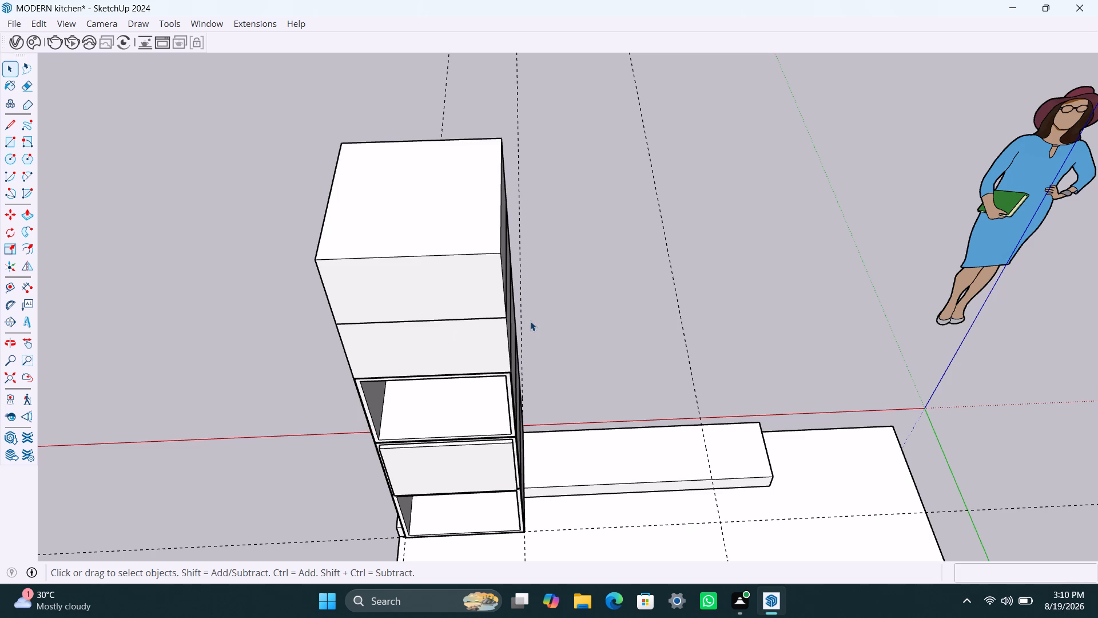
pyautogui.tripleClick(369, 283)
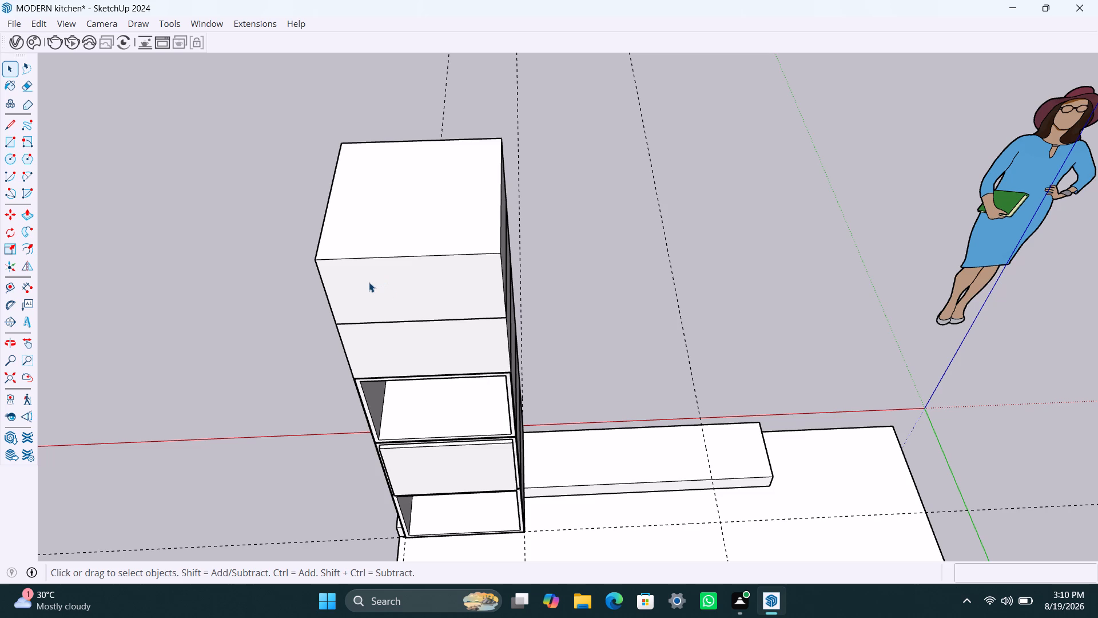
pyautogui.click(368, 282)
pyautogui.press('f')
pyautogui.click(351, 286)
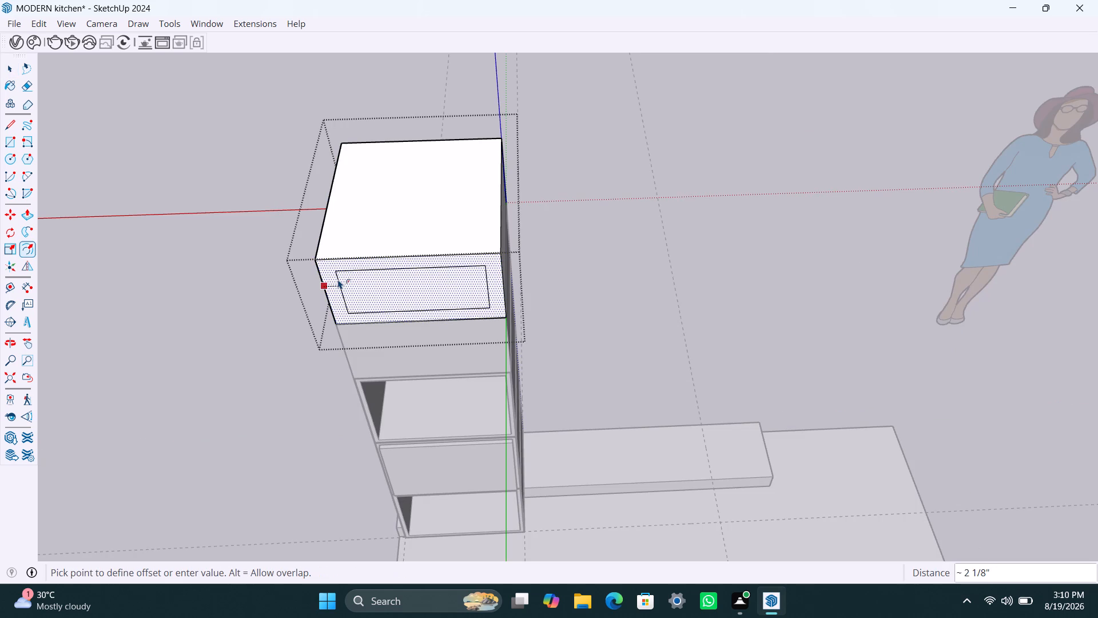
pyautogui.write('2.5MM')
pyautogui.press('Return')
pyautogui.click(347, 292)
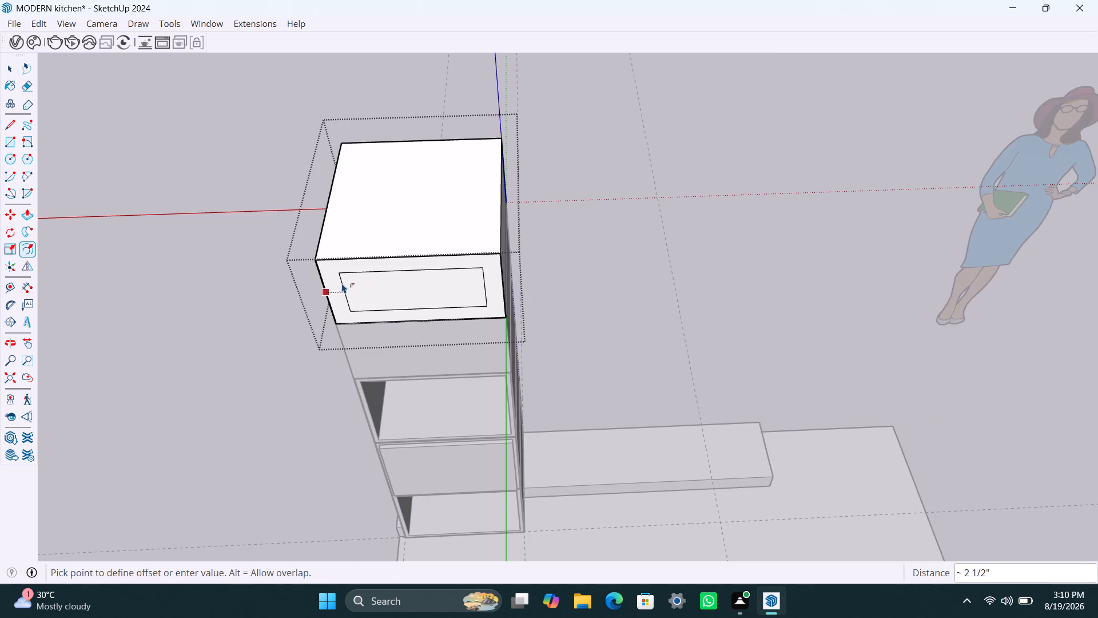
pyautogui.write('18MM')
pyautogui.press('Return')
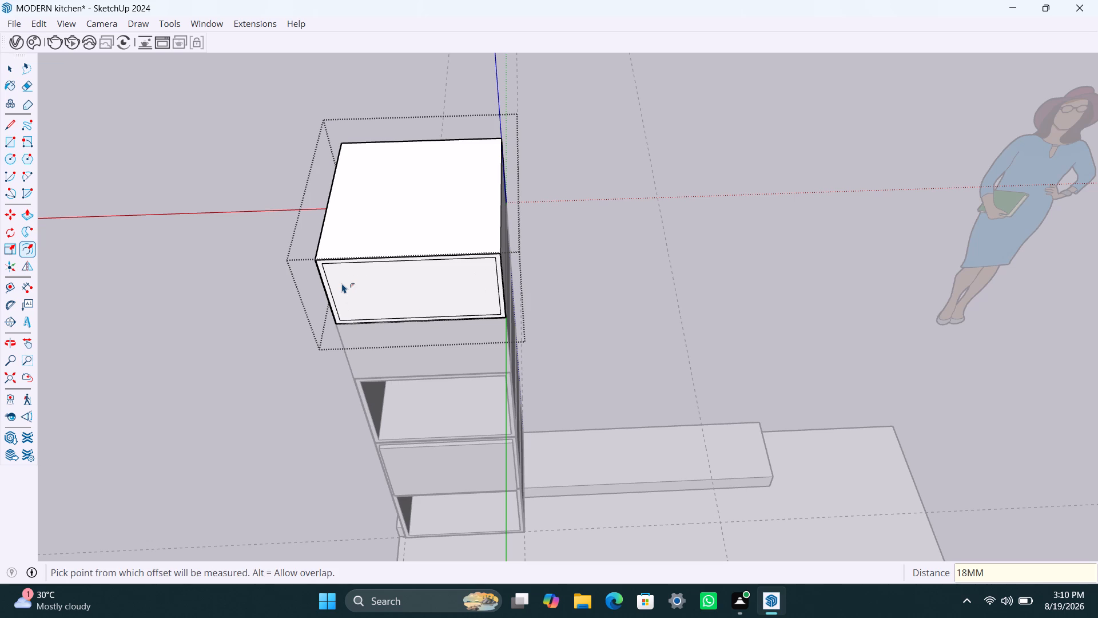
pyautogui.press('space')
# Delete the thin 2.5 mm border face around the topmost box's front.
pyautogui.scroll(17, 324, 273)
pyautogui.scroll(4, 320, 294)
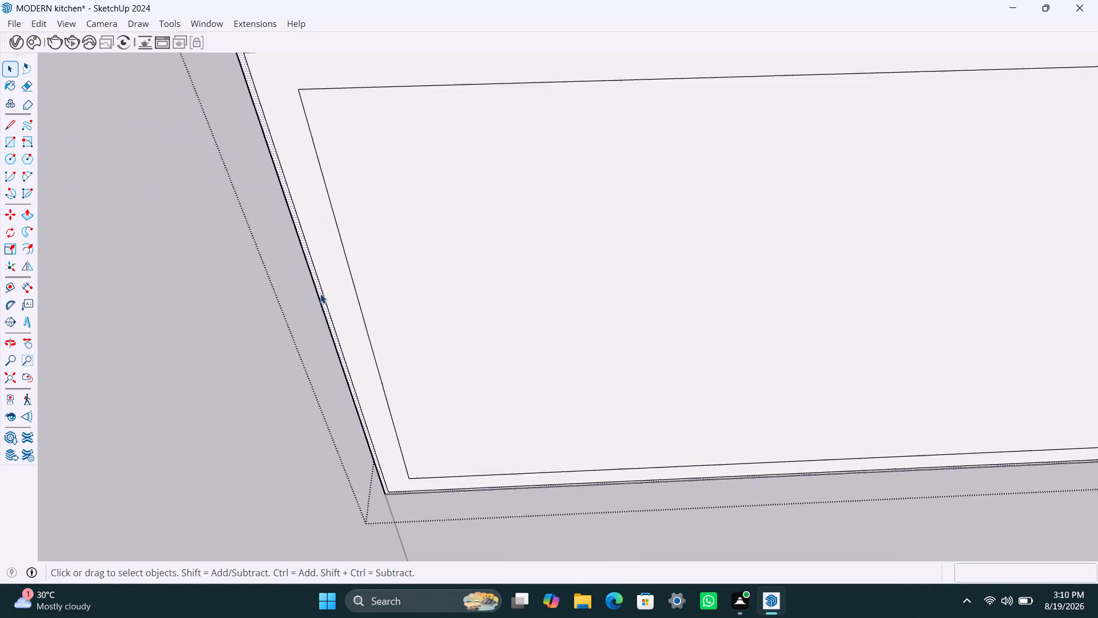
pyautogui.click(321, 294)
pyautogui.scroll(4, 332, 312)
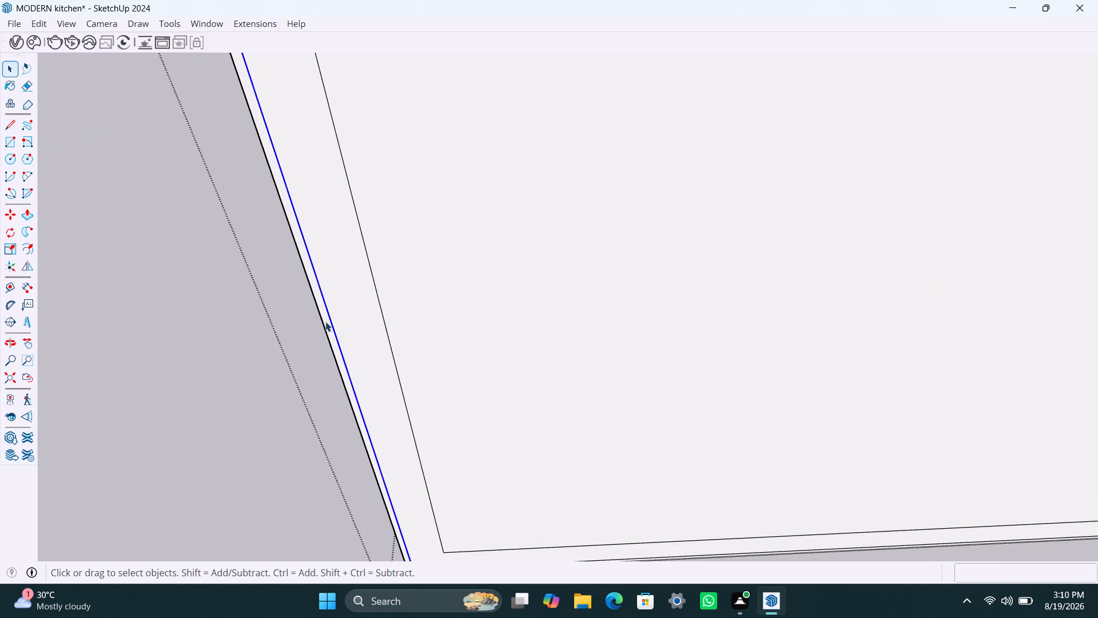
pyautogui.click(325, 322)
pyautogui.click(328, 322)
pyautogui.press('Delete')
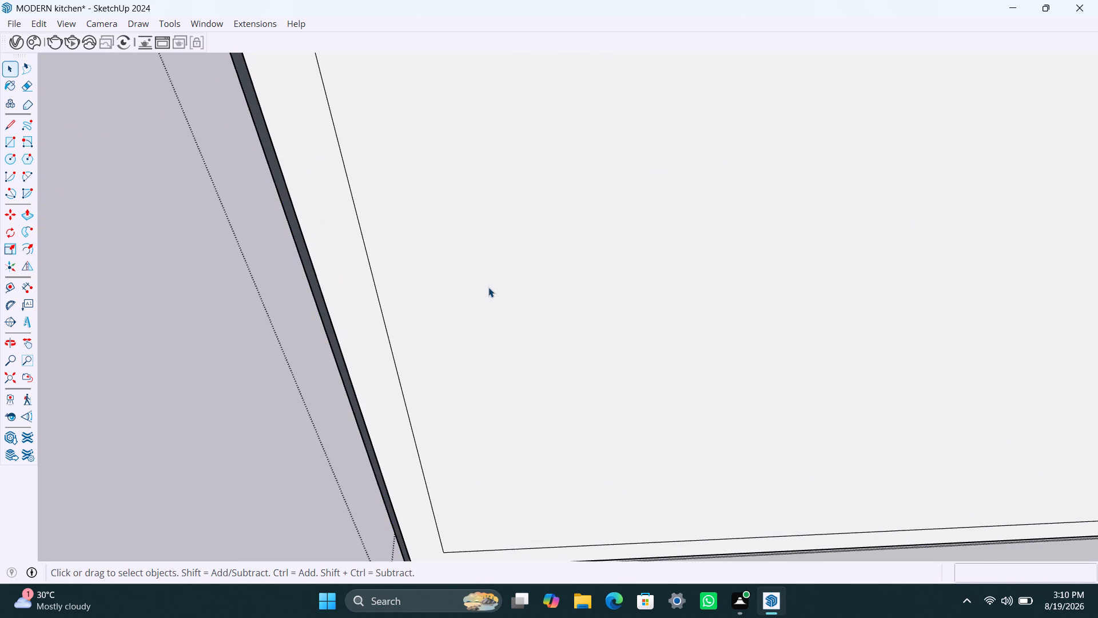
# Push the topmost box's inner front face 500 mm inward to hollow it.
pyautogui.click(487, 287)
pyautogui.press('p')
pyautogui.click(495, 303)
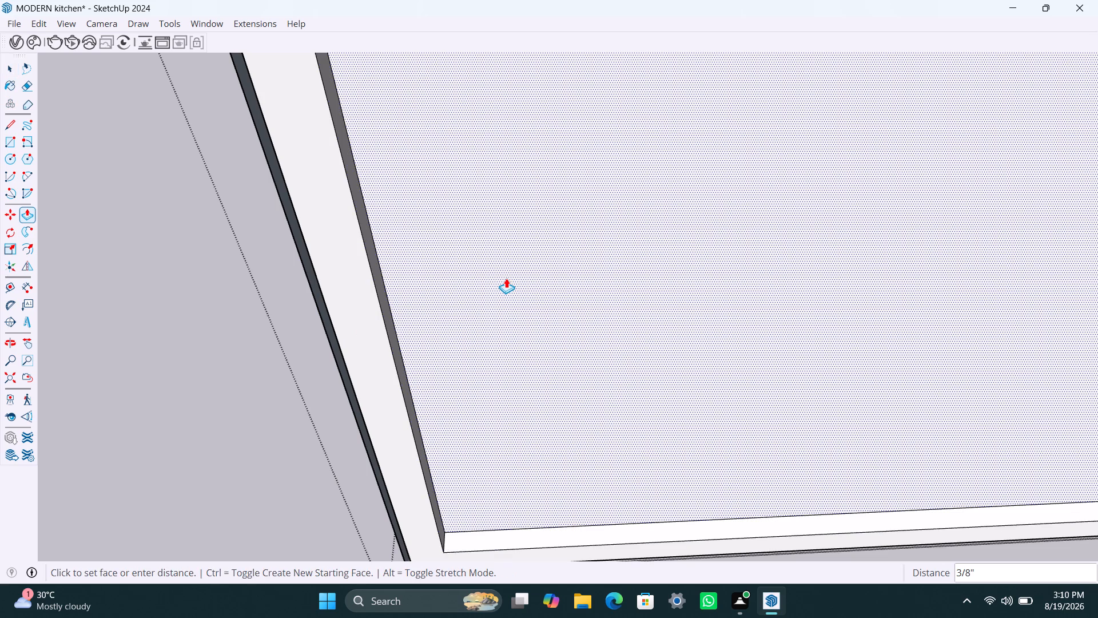
pyautogui.write('500MM')
pyautogui.press('Return')
pyautogui.scroll(-3, 489, 295)
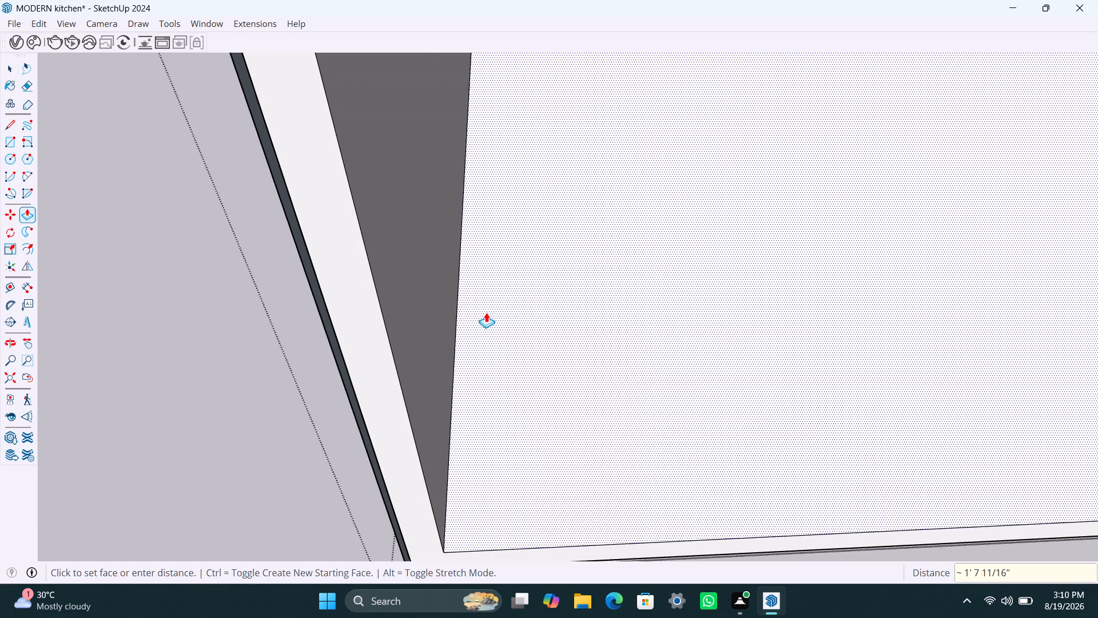
pyautogui.scroll(-7, 486, 312)
pyautogui.press('space')
# Draw a rectangle across the topmost box's front opening, corner to opposite corner, and make it a group.
pyautogui.press('r')
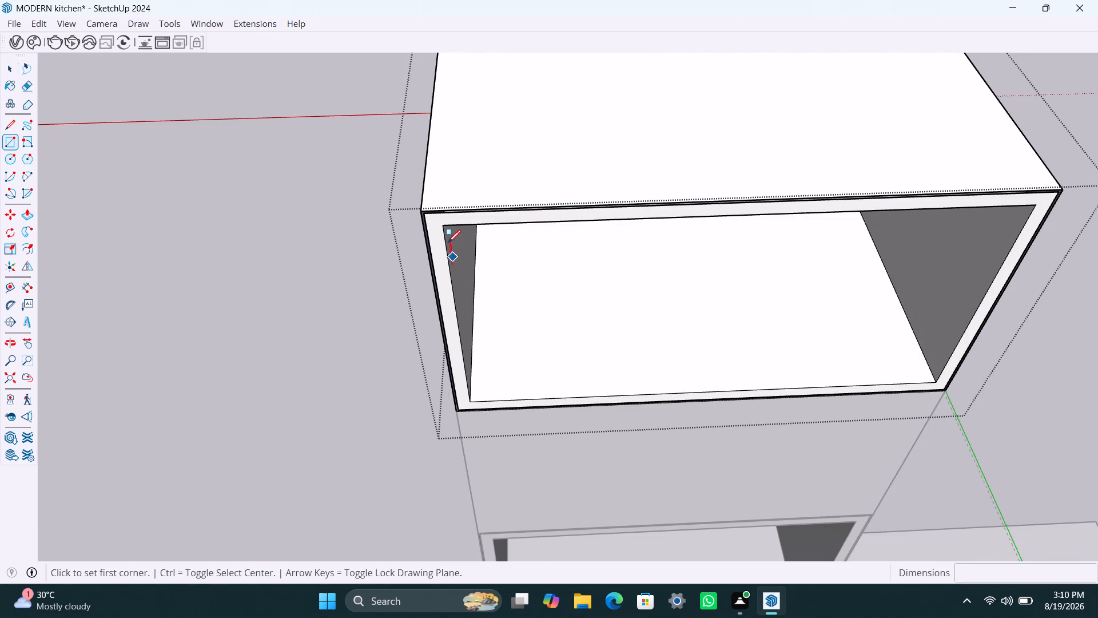
pyautogui.click(444, 226)
pyautogui.click(938, 380)
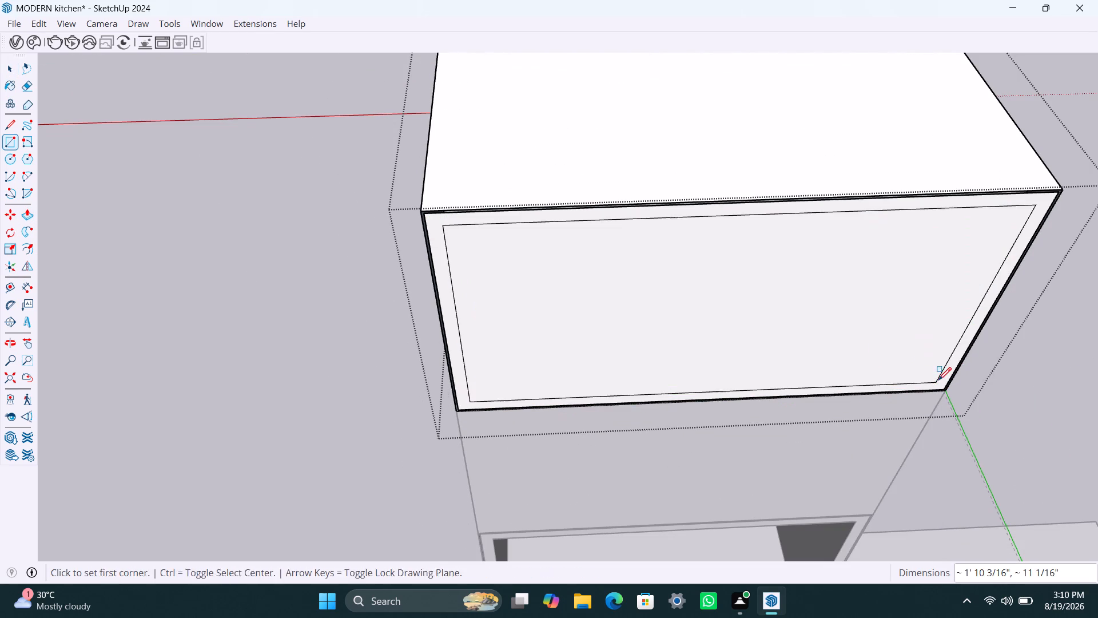
pyautogui.press('space')
pyautogui.doubleClick(849, 347)
pyautogui.rightClick(849, 347)
pyautogui.click(930, 145)
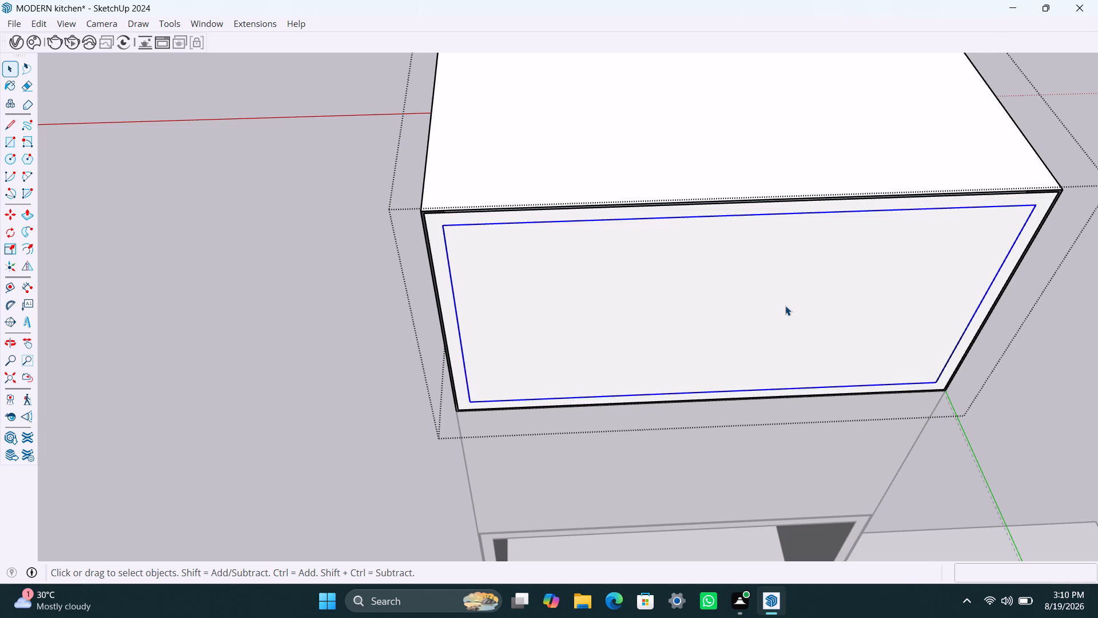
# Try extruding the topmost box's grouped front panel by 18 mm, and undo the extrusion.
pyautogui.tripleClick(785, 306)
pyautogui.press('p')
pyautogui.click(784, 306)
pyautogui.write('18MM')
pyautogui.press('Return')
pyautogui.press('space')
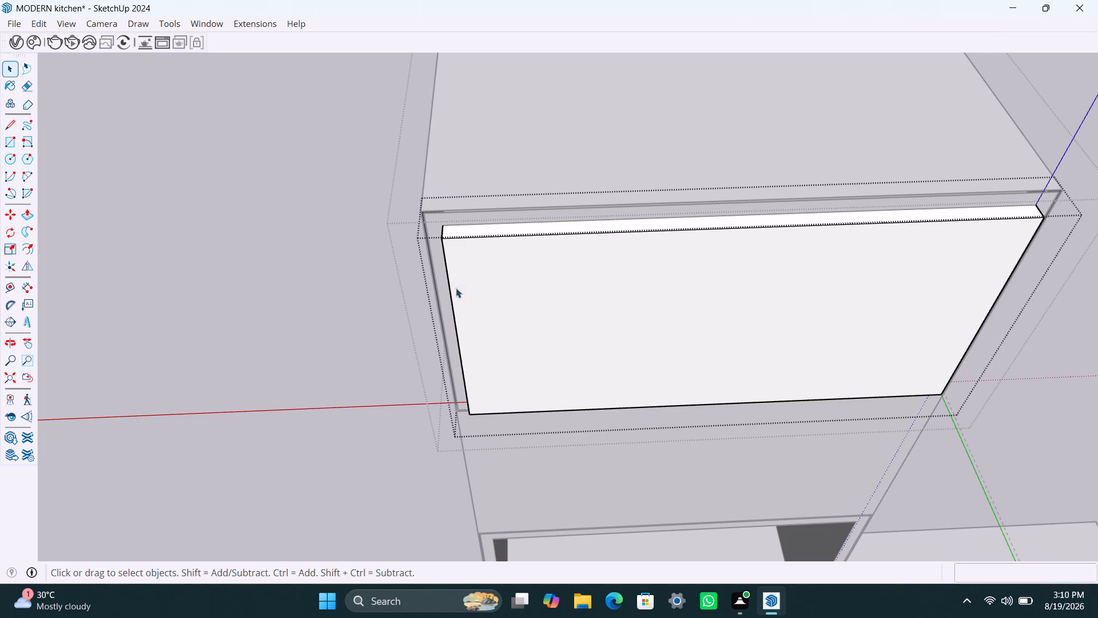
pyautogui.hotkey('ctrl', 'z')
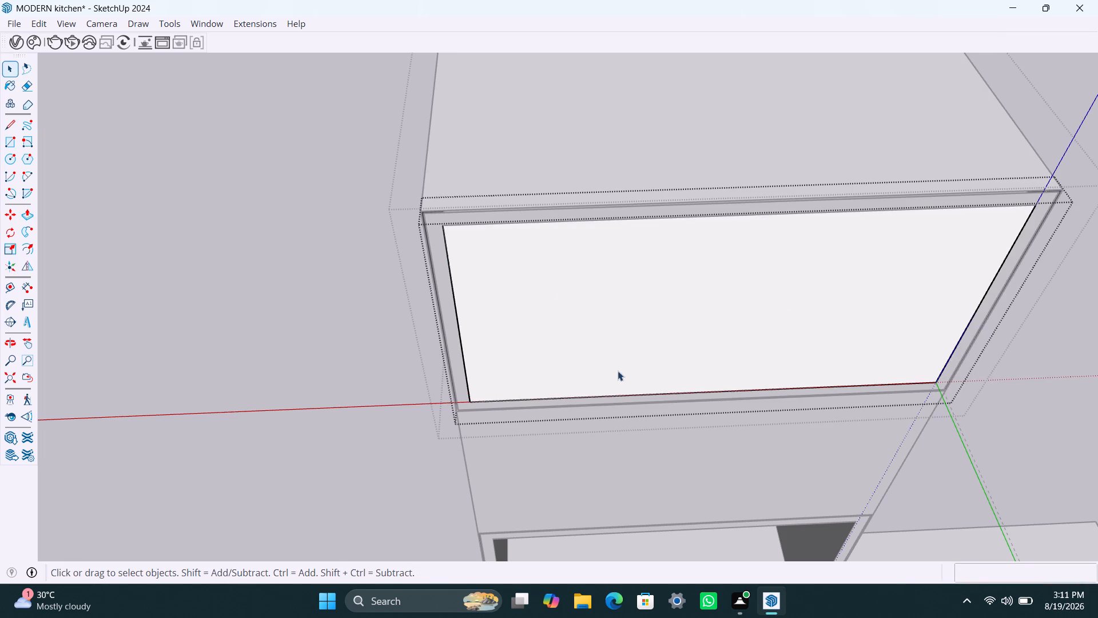
# Extrude the topmost box's front panel outward by 18 mm, and close both the panel group and the box group.
pyautogui.click(572, 319)
pyautogui.press('p')
pyautogui.click(572, 318)
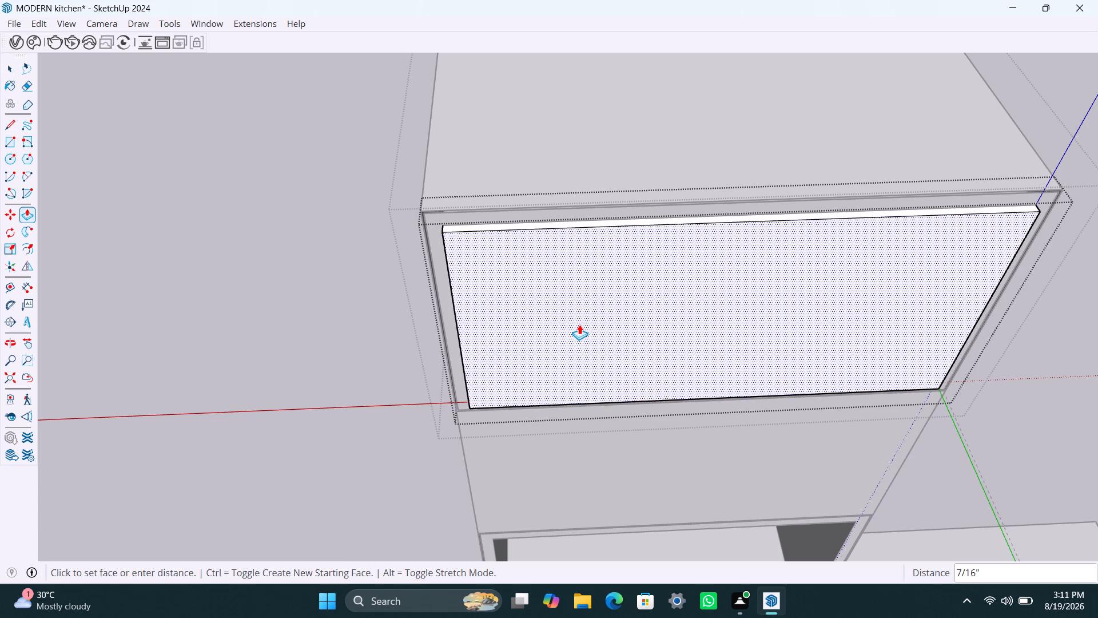
pyautogui.write('18MM')
pyautogui.press('Return')
pyautogui.press('space')
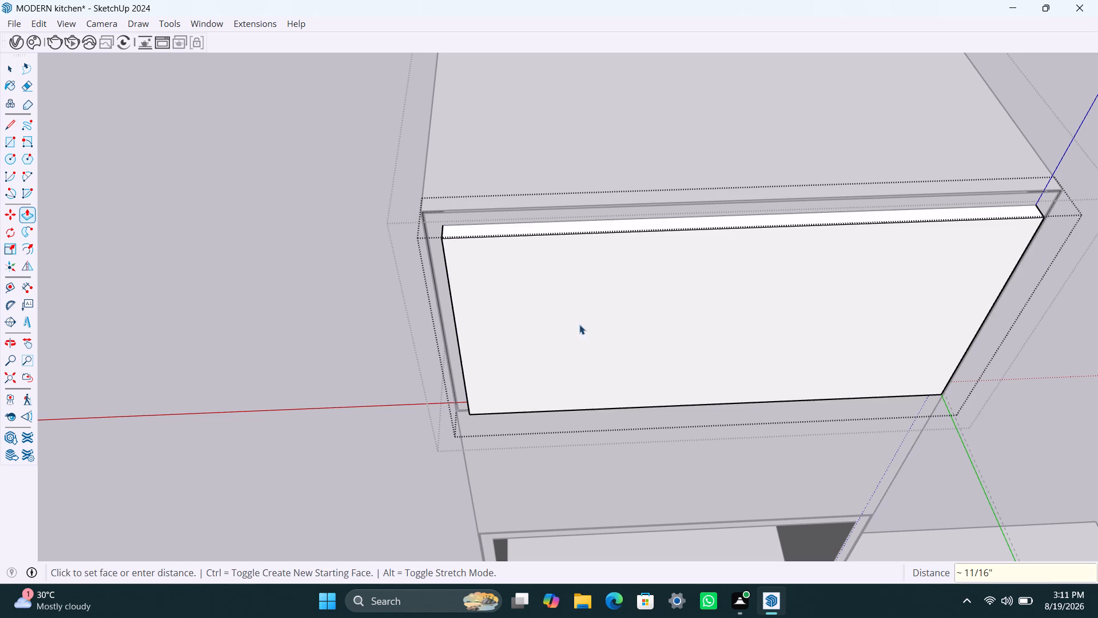
pyautogui.click(104, 269)
pyautogui.scroll(-9, 240, 330)
pyautogui.moveTo(243, 347); pyautogui.dragTo(226, 320, button='middle')
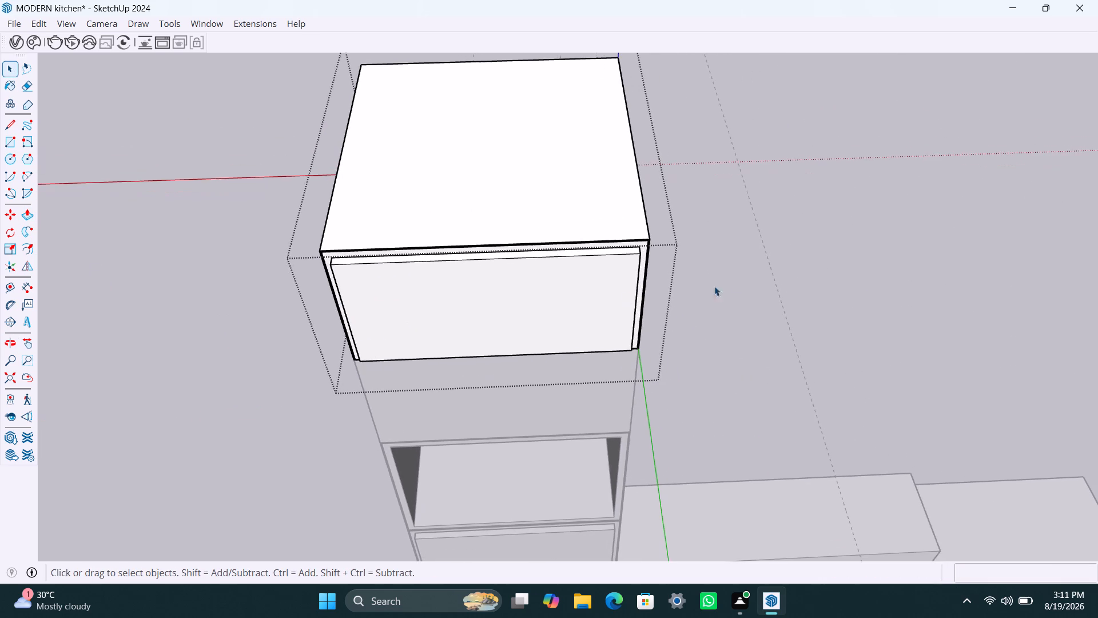
pyautogui.click(751, 274)
# Open the solid box below the topmost one and offset its front face inward by 2.5 mm, and the inner face by 18 mm.
pyautogui.scroll(2, 512, 374)
pyautogui.keyDown('shift'); pyautogui.moveTo(491, 385); pyautogui.dragTo(494, 369, button='middle'); pyautogui.keyUp('shift')
pyautogui.tripleClick(486, 379)
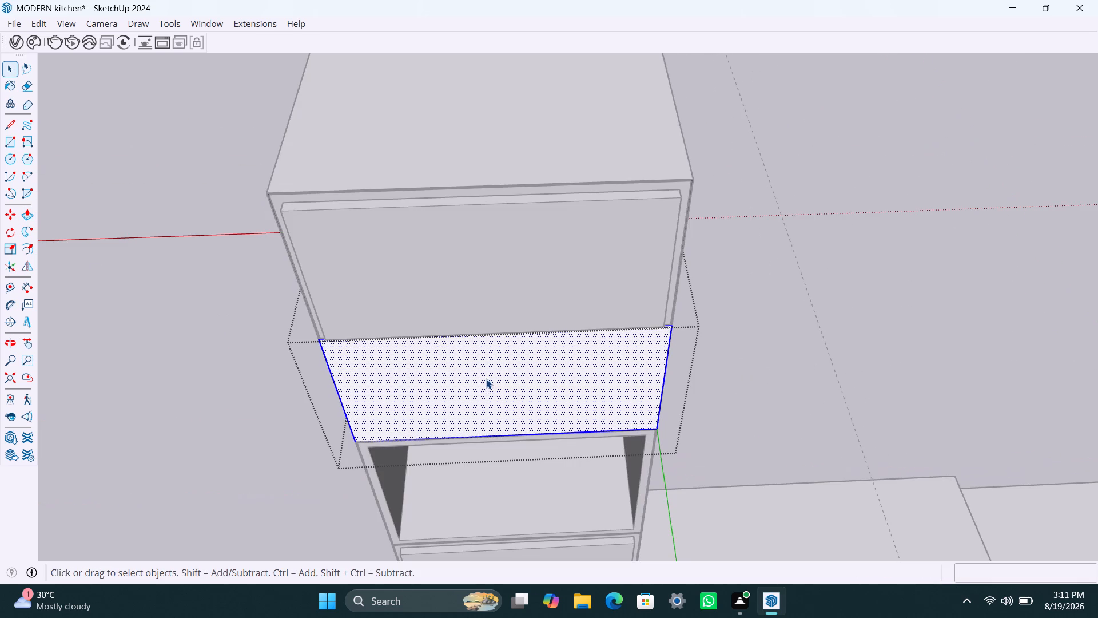
pyautogui.press('f')
pyautogui.click(456, 388)
pyautogui.press('2')
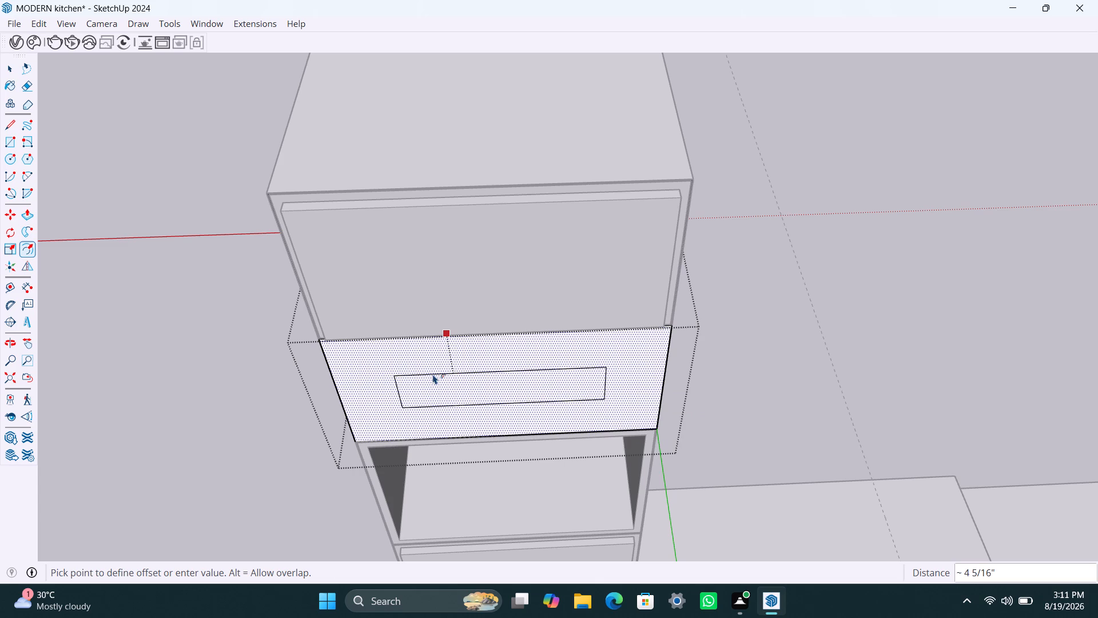
pyautogui.write('.5MM')
pyautogui.press('Return')
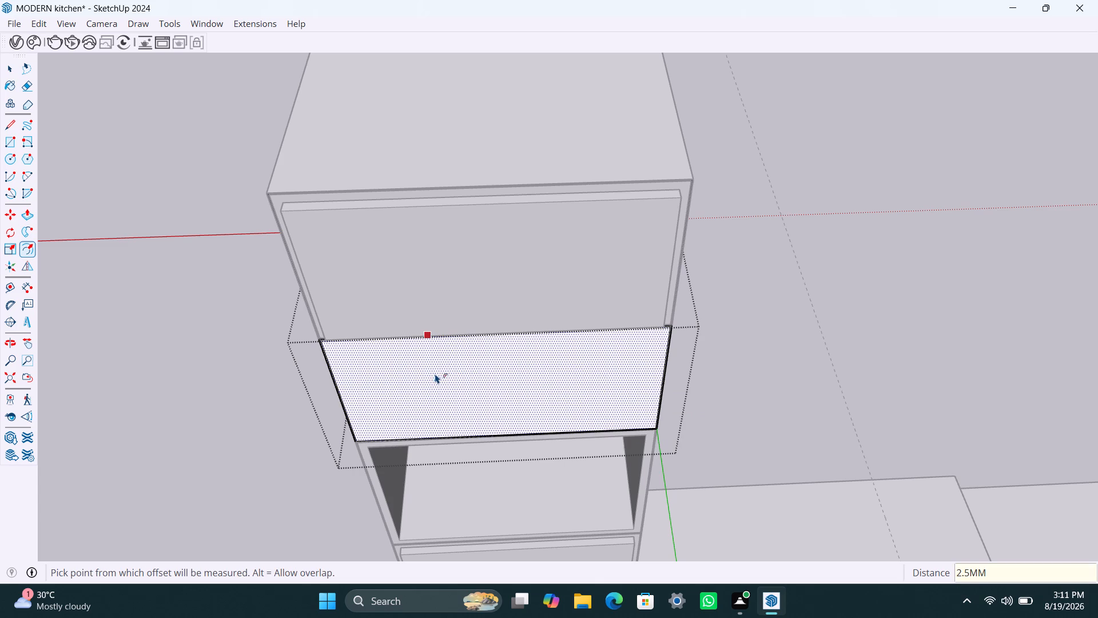
pyautogui.click(435, 374)
pyautogui.write('18MM')
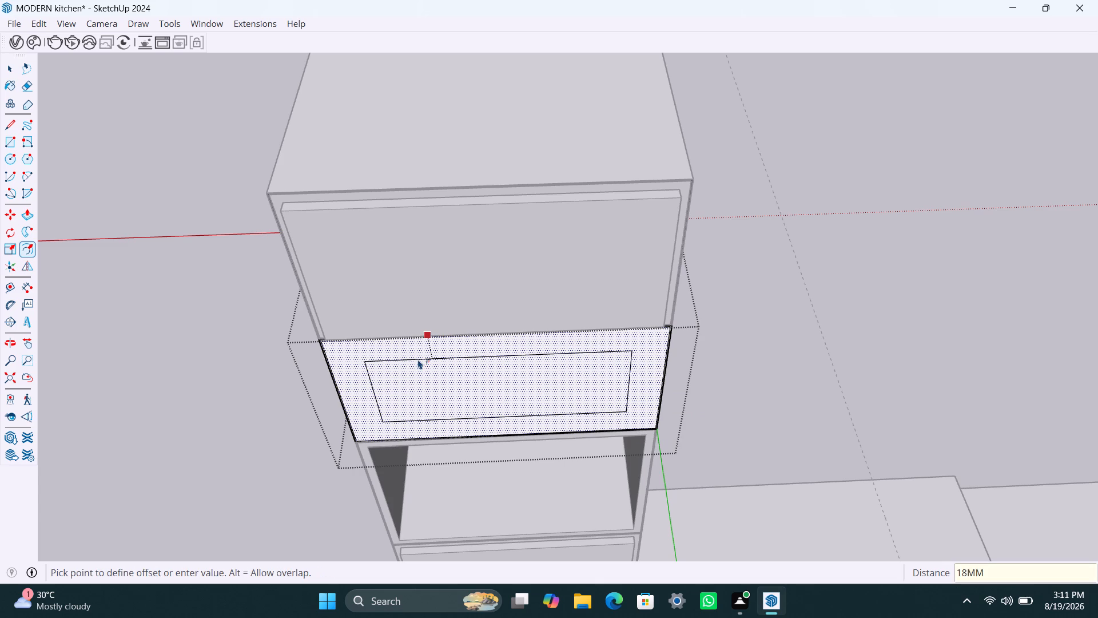
pyautogui.press('Return')
pyautogui.press('space')
# Delete the thin 2.5 mm border face around this second box's front.
pyautogui.scroll(13, 325, 363)
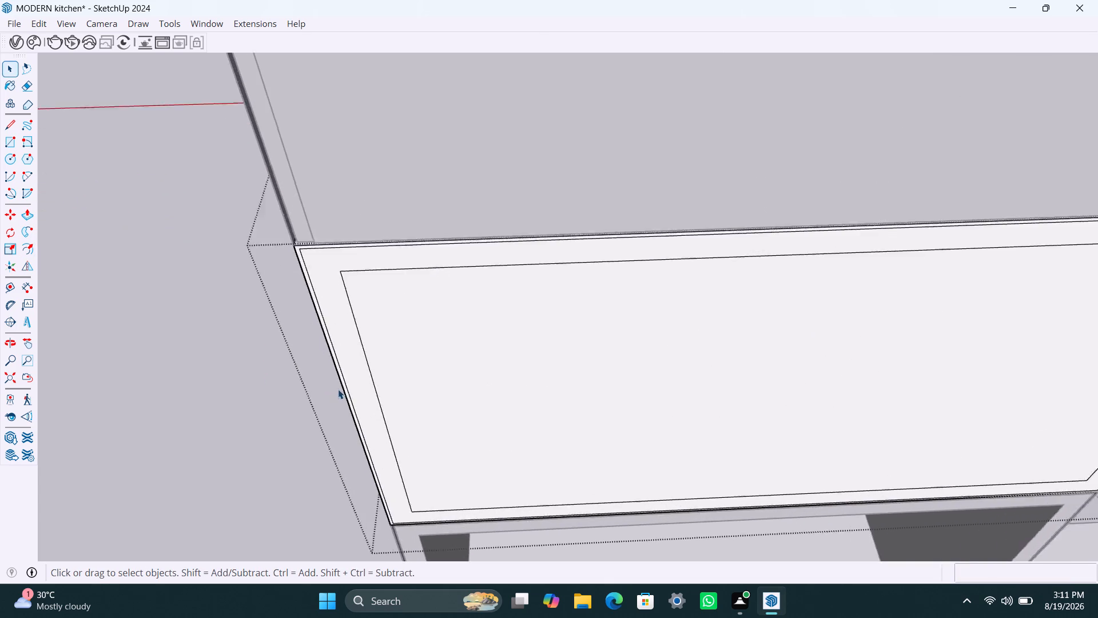
pyautogui.scroll(8, 338, 389)
pyautogui.click(365, 360)
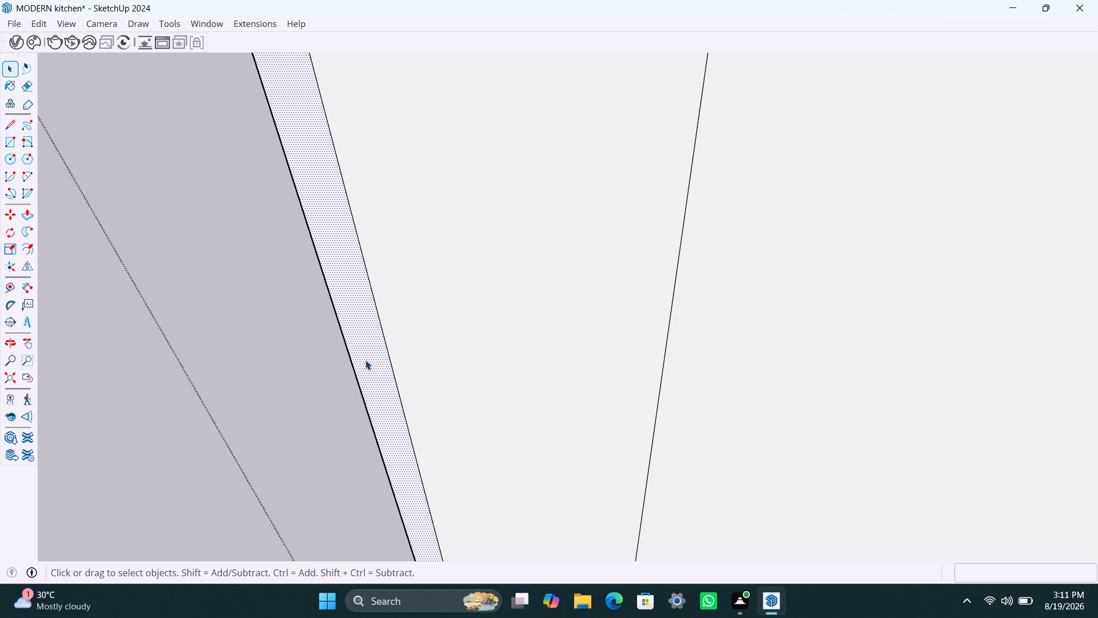
pyautogui.press('Delete')
# Push the inner front face of the box below the topmost one inward by 500 mm, and close the box group.
pyautogui.scroll(-20, 439, 395)
pyautogui.scroll(-9, 439, 395)
pyautogui.click(543, 371)
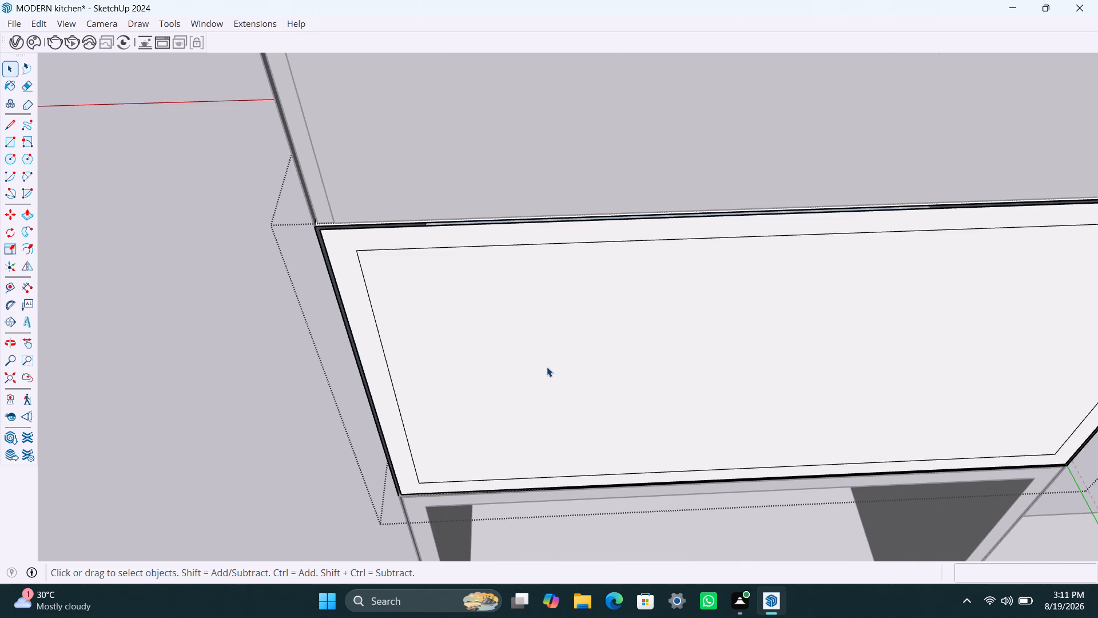
pyautogui.click(547, 367)
pyautogui.press('p')
pyautogui.click(547, 367)
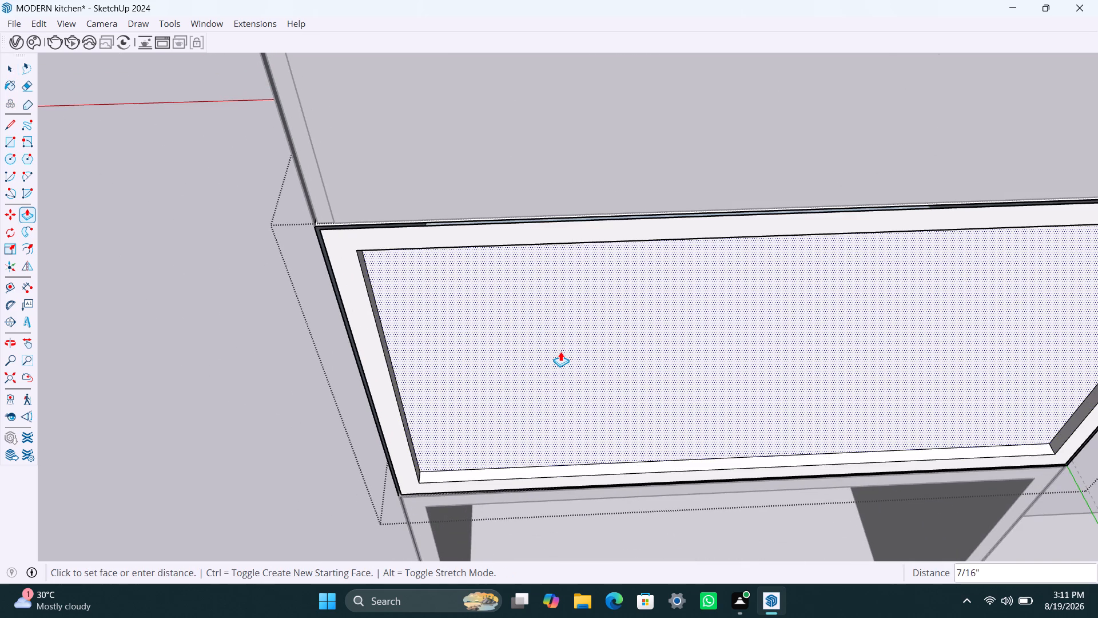
pyautogui.write('500MM')
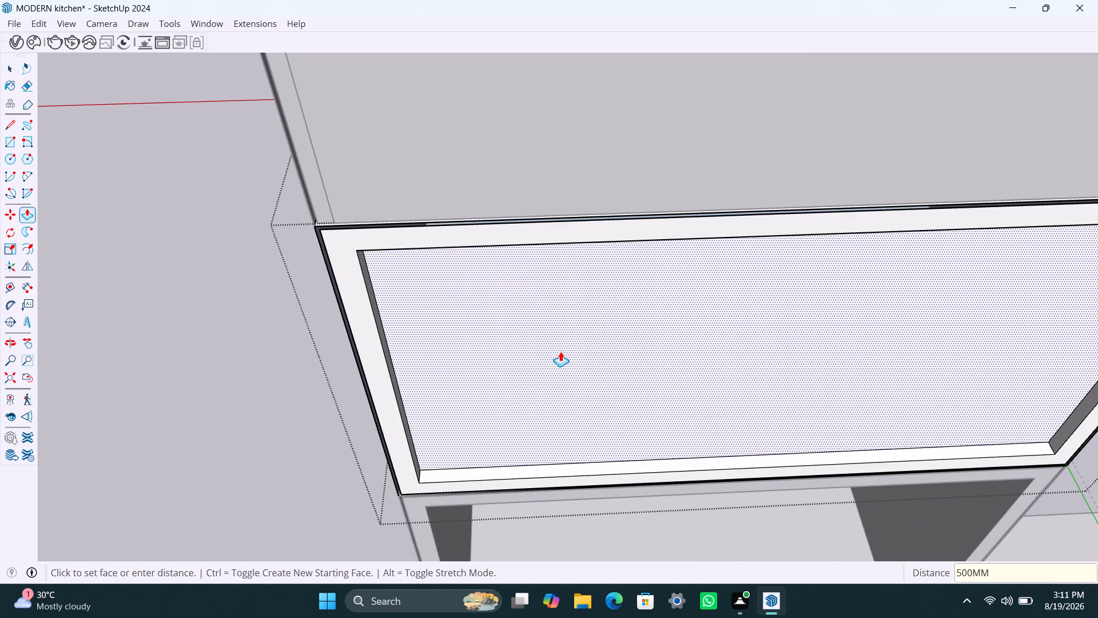
pyautogui.press('Return')
pyautogui.press('space')
pyautogui.scroll(-11, 399, 334)
pyautogui.click(292, 299)
pyautogui.scroll(-3, 311, 331)
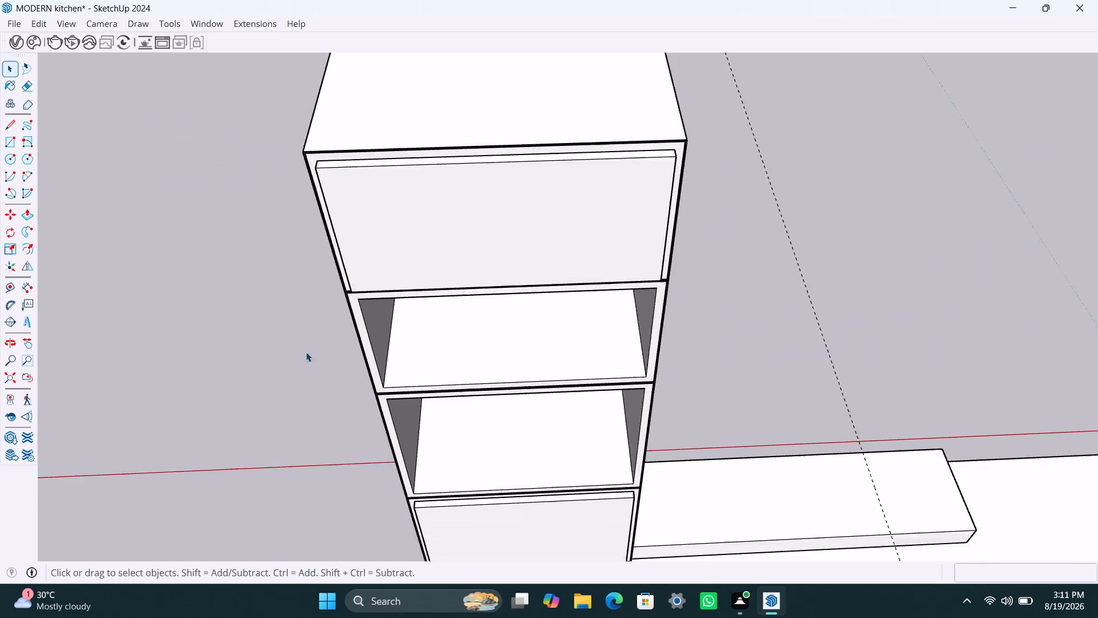
pyautogui.scroll(-8, 306, 352)
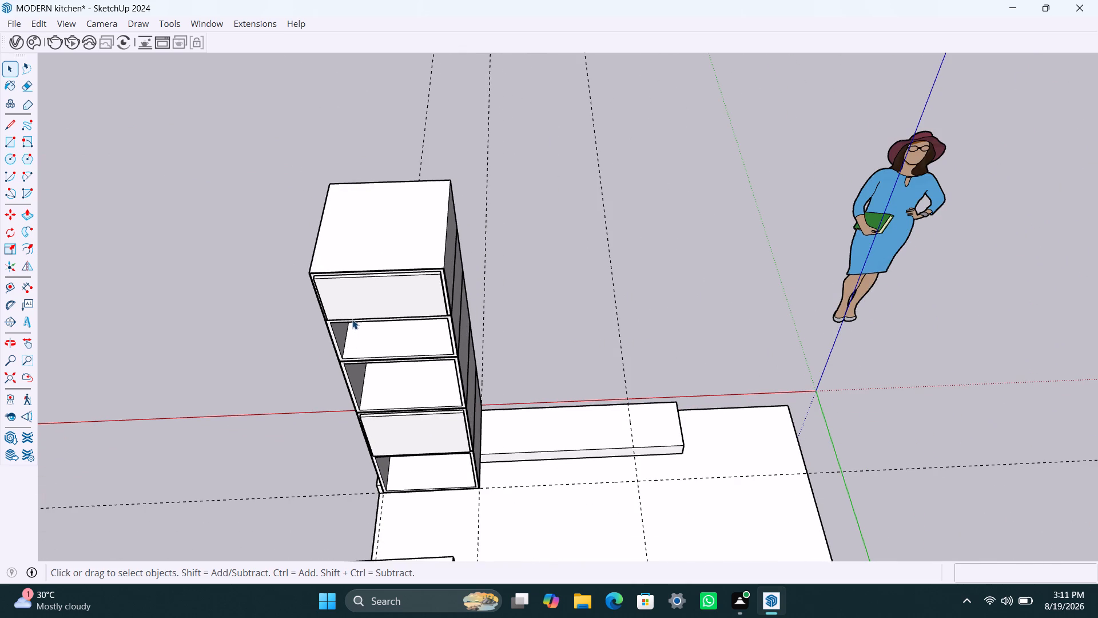
# Draw a rectangle covering the top of the cabinet stack, make it a group and open the group.
pyautogui.click(355, 243)
pyautogui.click(353, 253)
pyautogui.click(516, 240)
pyautogui.press('r')
pyautogui.click(329, 182)
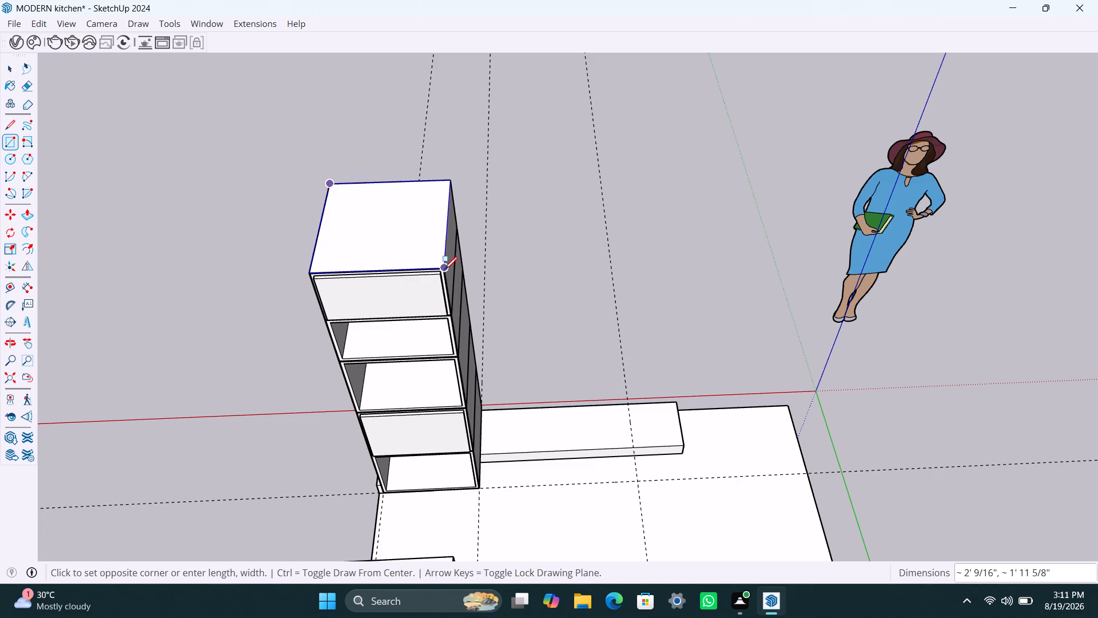
pyautogui.click(444, 266)
pyautogui.press('space')
pyautogui.doubleClick(420, 244)
pyautogui.rightClick(420, 244)
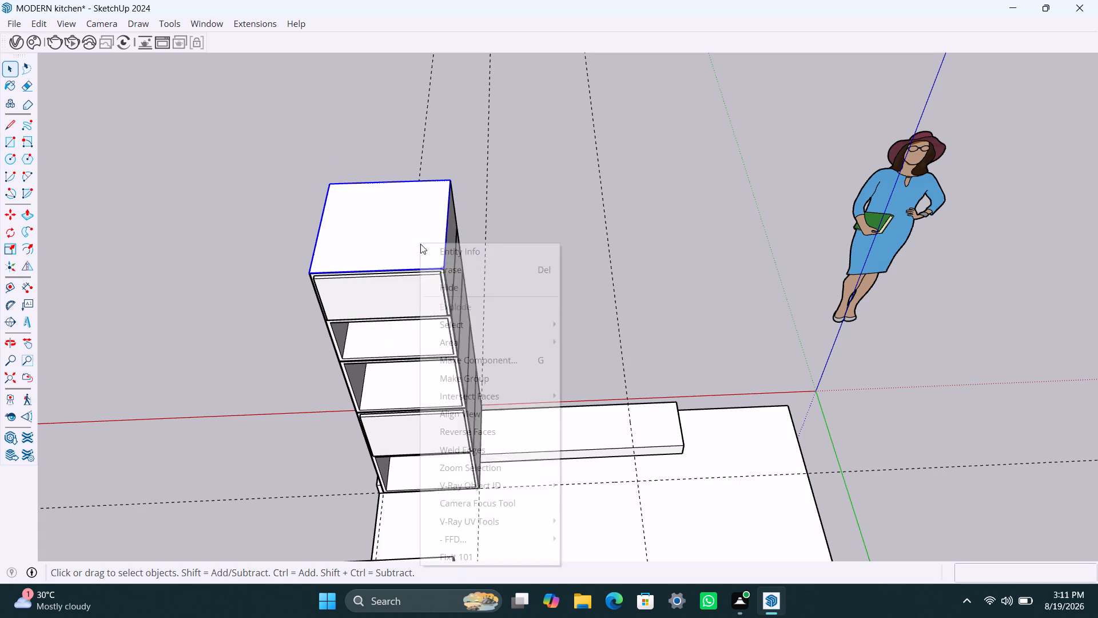
pyautogui.click(471, 370)
pyautogui.tripleClick(382, 227)
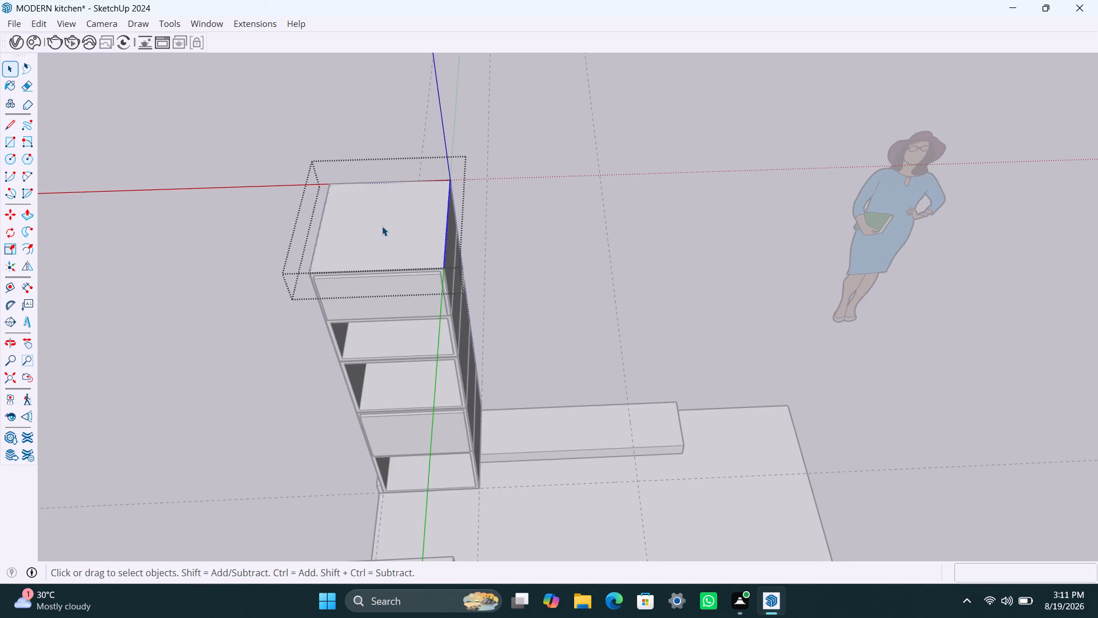
pyautogui.click(382, 226)
pyautogui.click(382, 226)
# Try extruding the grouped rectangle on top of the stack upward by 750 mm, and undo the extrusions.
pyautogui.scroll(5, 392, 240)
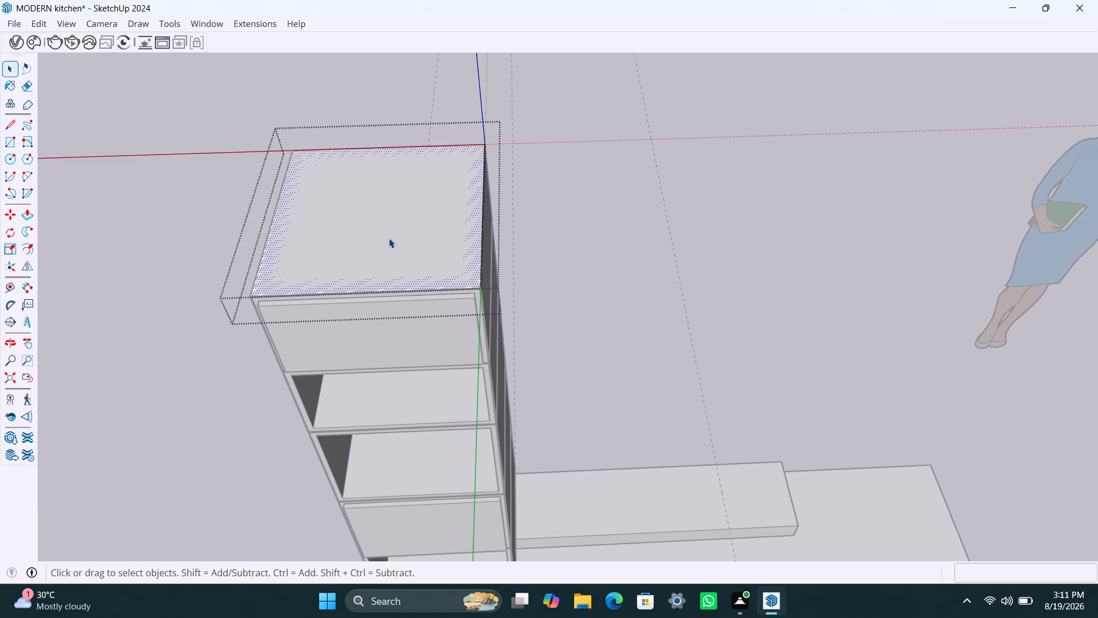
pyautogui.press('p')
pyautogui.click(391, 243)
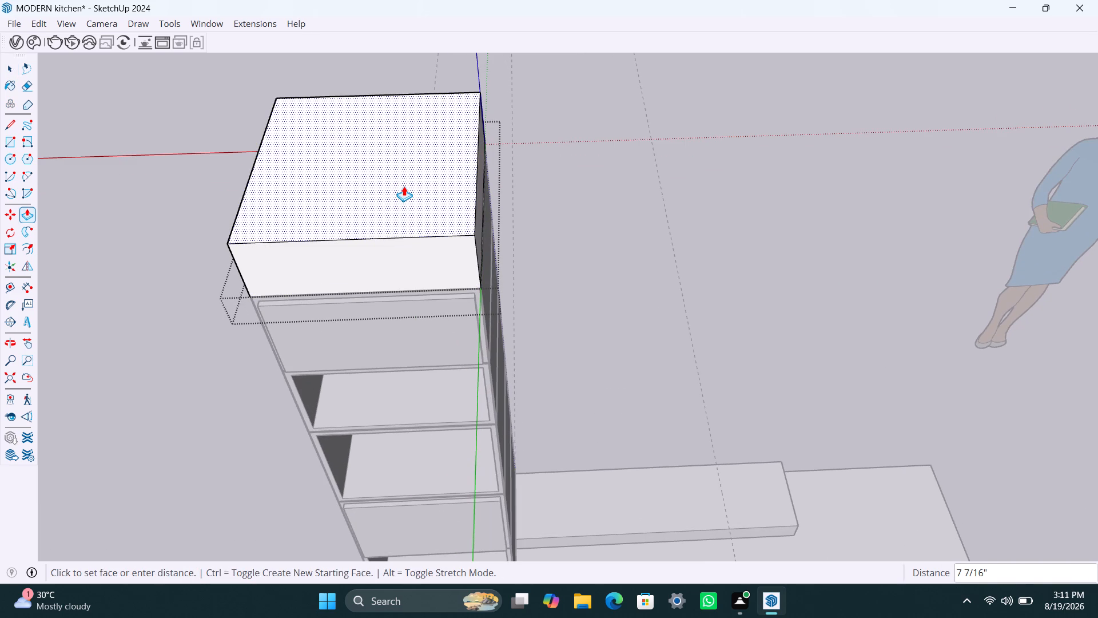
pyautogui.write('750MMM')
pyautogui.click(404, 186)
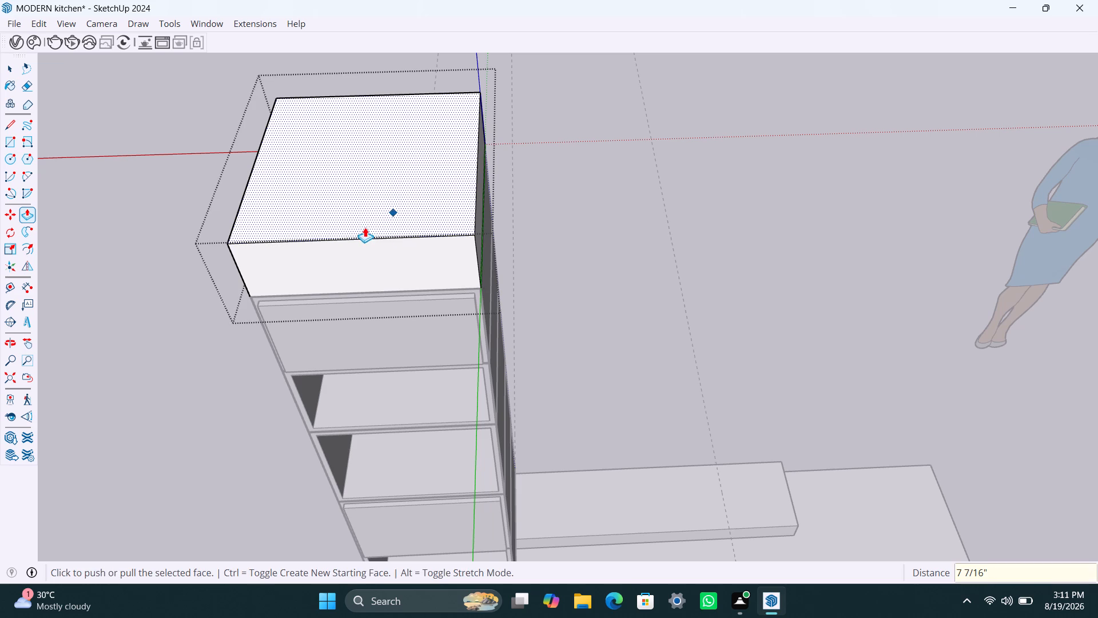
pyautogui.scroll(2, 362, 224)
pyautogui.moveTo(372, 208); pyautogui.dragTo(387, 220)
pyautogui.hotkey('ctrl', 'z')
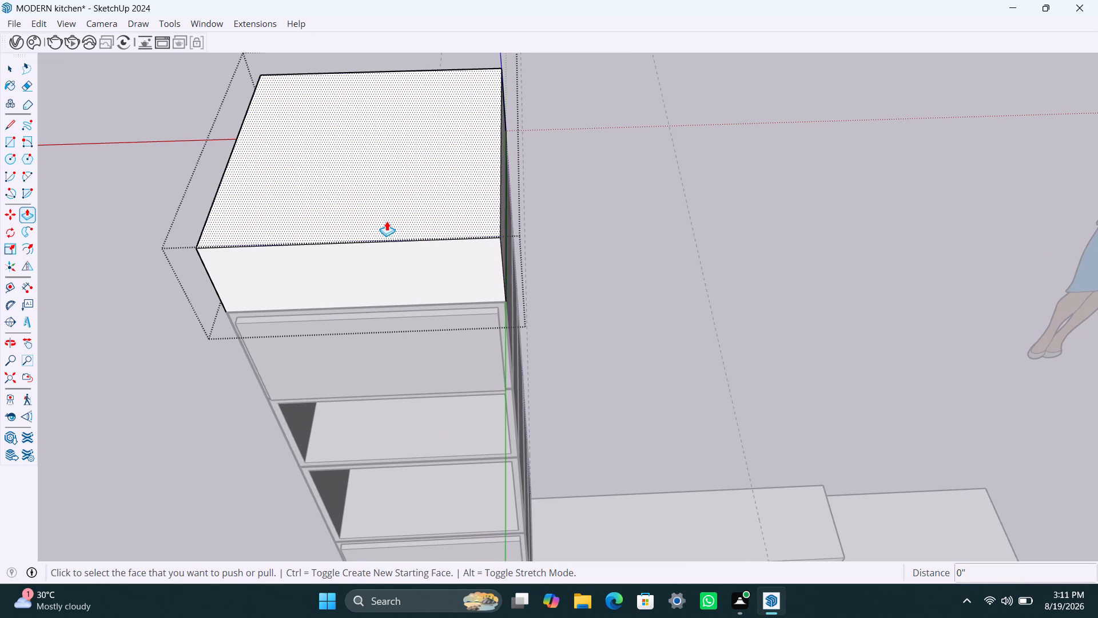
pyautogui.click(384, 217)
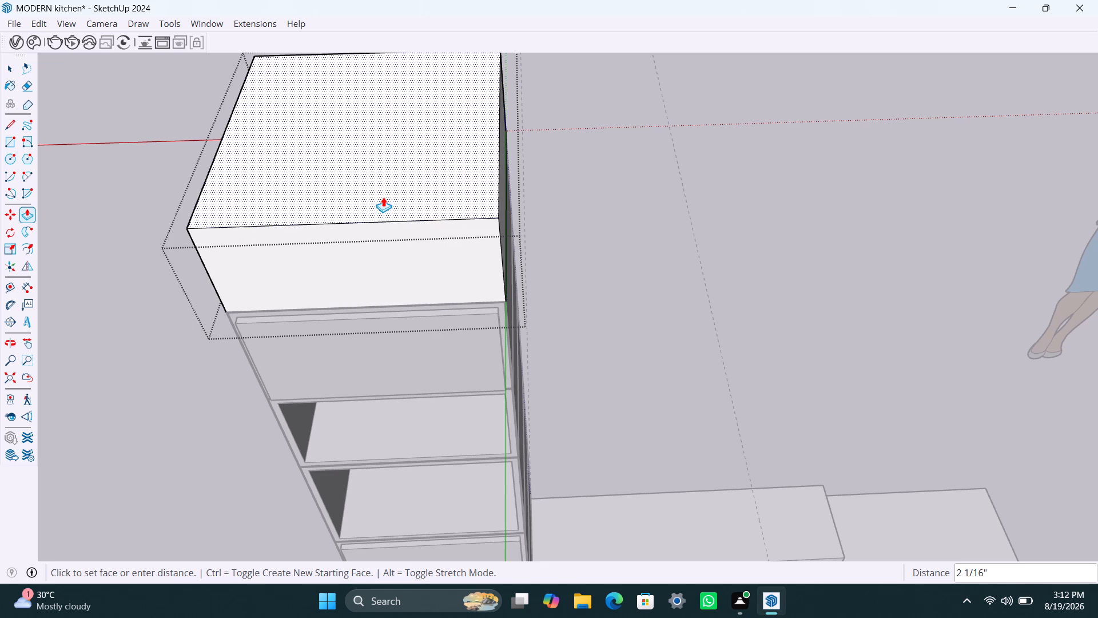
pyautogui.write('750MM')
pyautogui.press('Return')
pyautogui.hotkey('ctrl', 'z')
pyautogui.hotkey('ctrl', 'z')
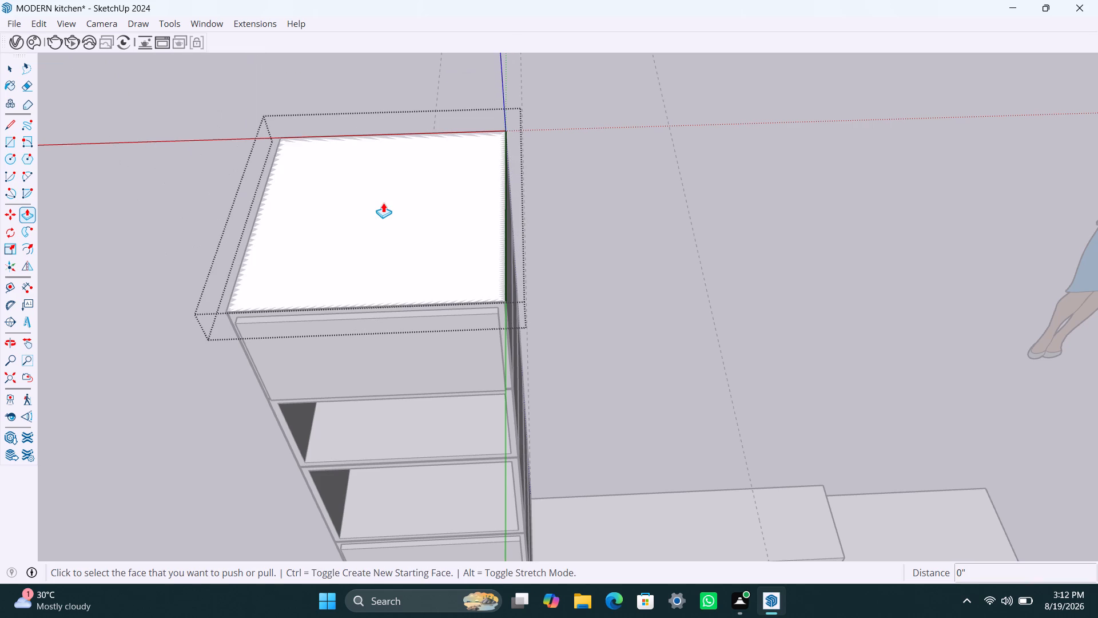
# Extrude the grouped rectangle on top of the stack upward by 750 mm, and close the group.
pyautogui.click(383, 203)
pyautogui.write('750MM')
pyautogui.press('Return')
pyautogui.press('space')
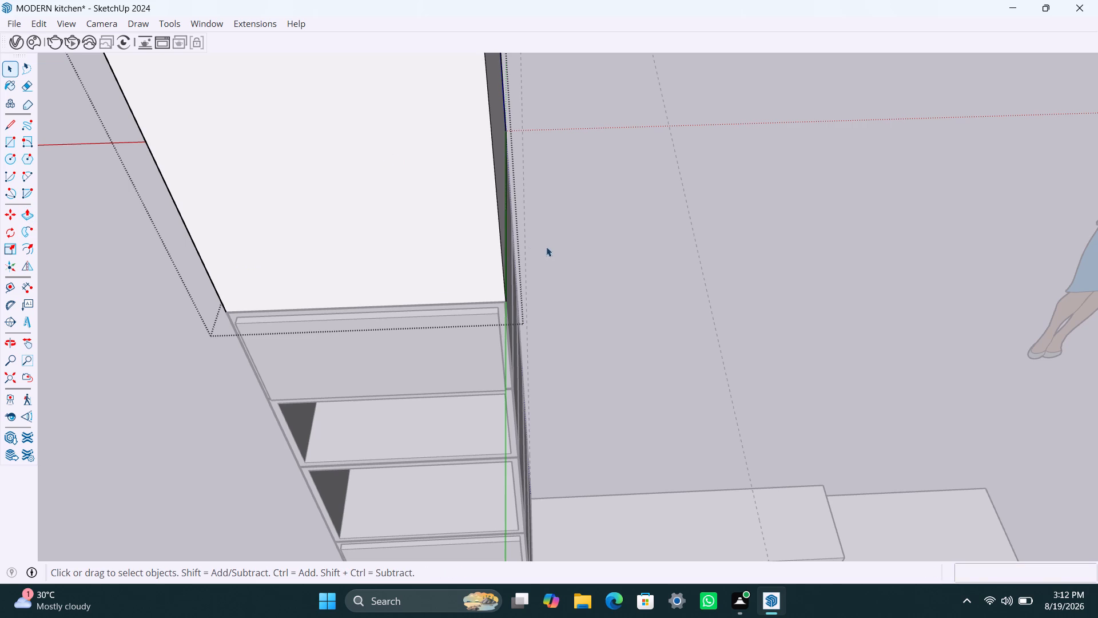
pyautogui.scroll(-10, 580, 294)
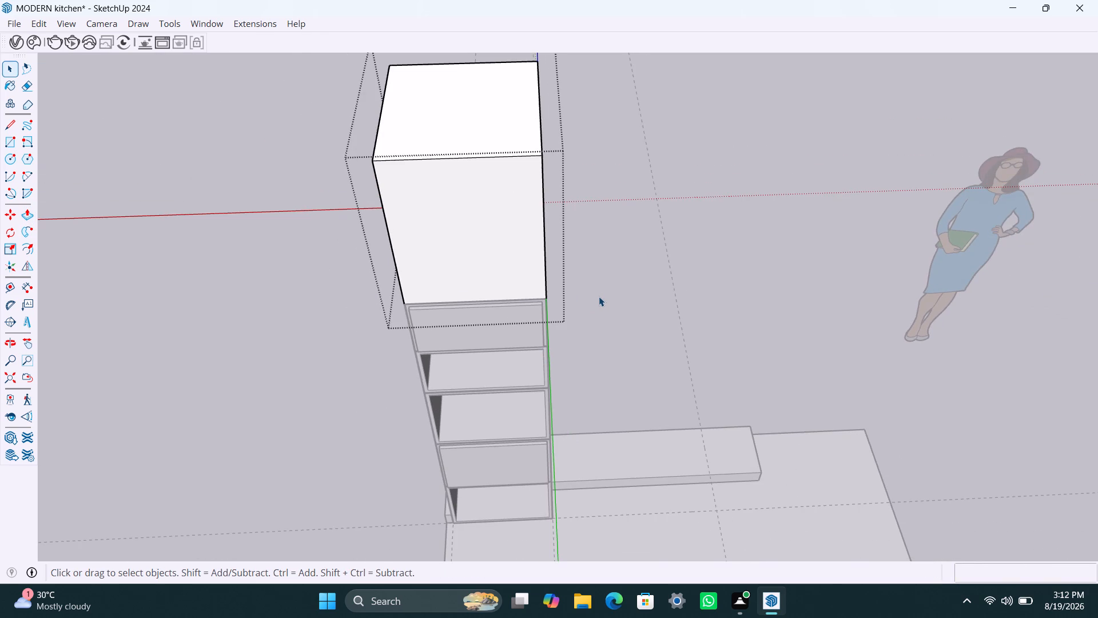
pyautogui.click(599, 296)
pyautogui.scroll(-3, 600, 296)
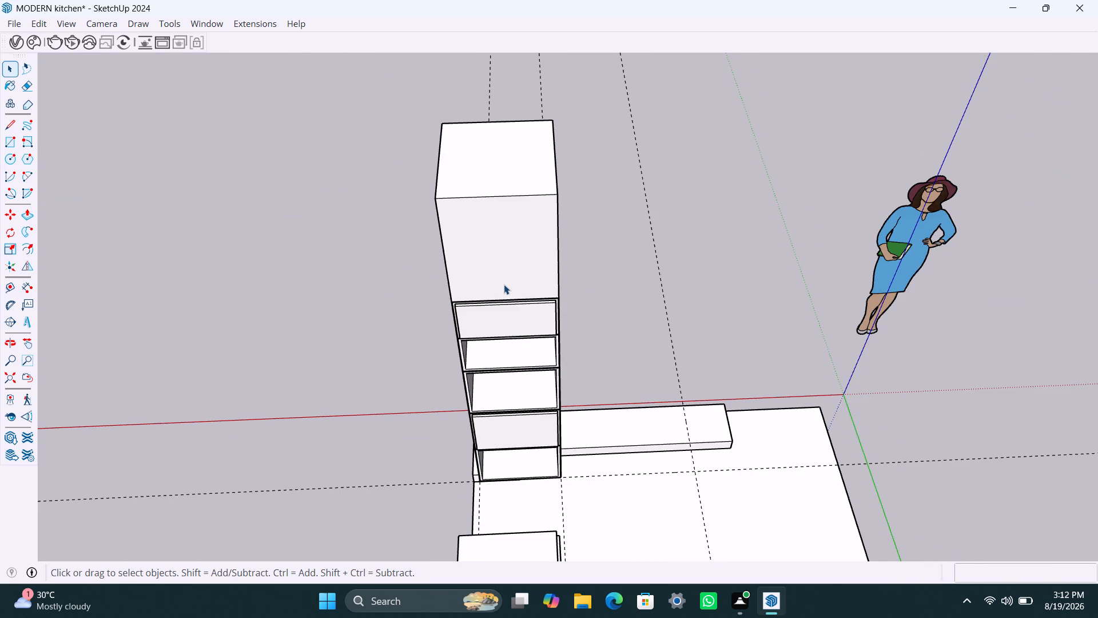
# Open the new 750 mm top box and offset its front face inward by 2.5 mm, and the inner face by 18 mm.
pyautogui.tripleClick(494, 250)
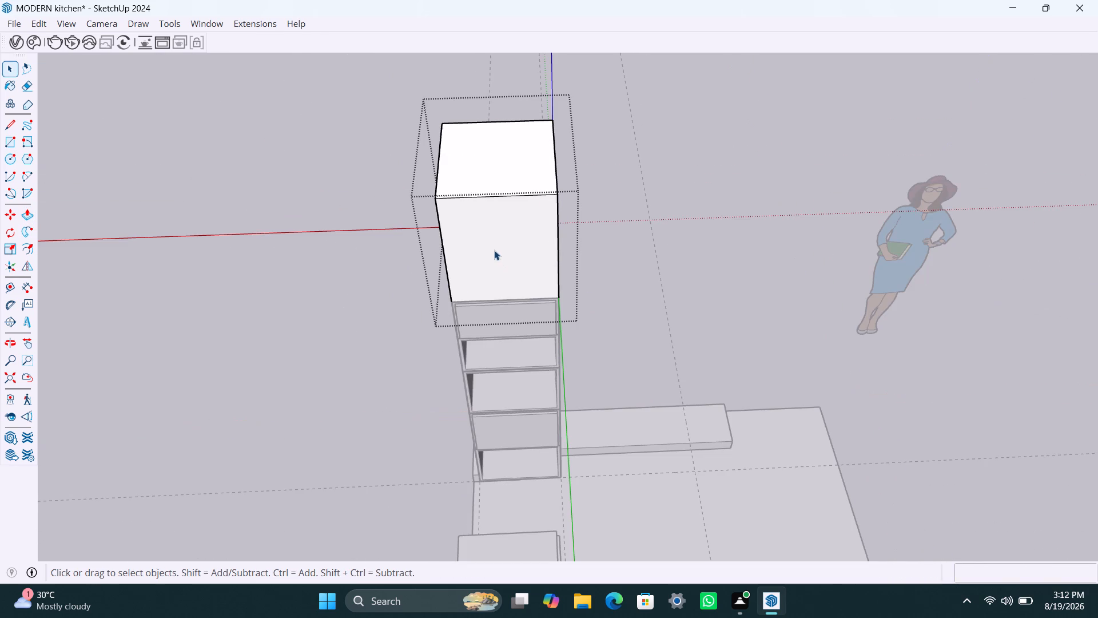
pyautogui.click(482, 248)
pyautogui.press('f')
pyautogui.click(464, 231)
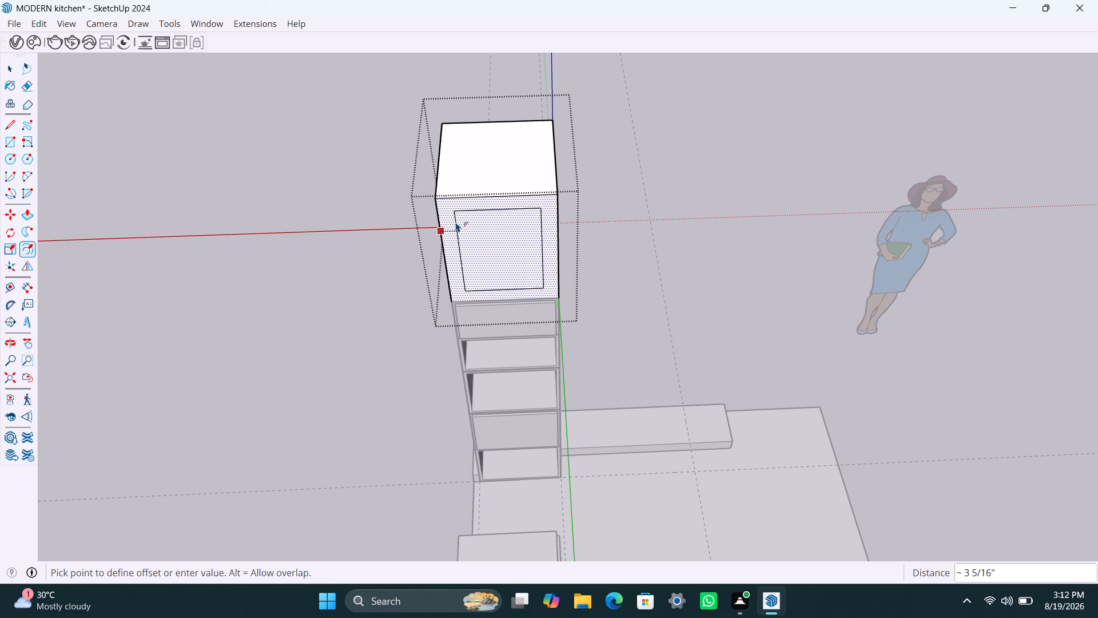
pyautogui.write('2.5MM')
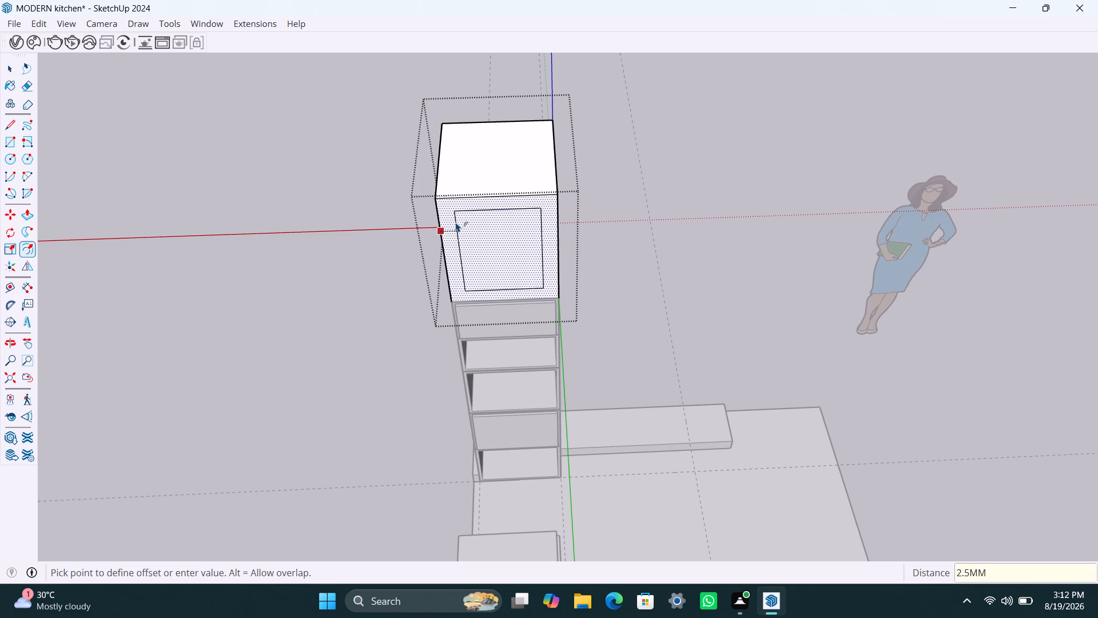
pyautogui.press('Return')
pyautogui.click(460, 225)
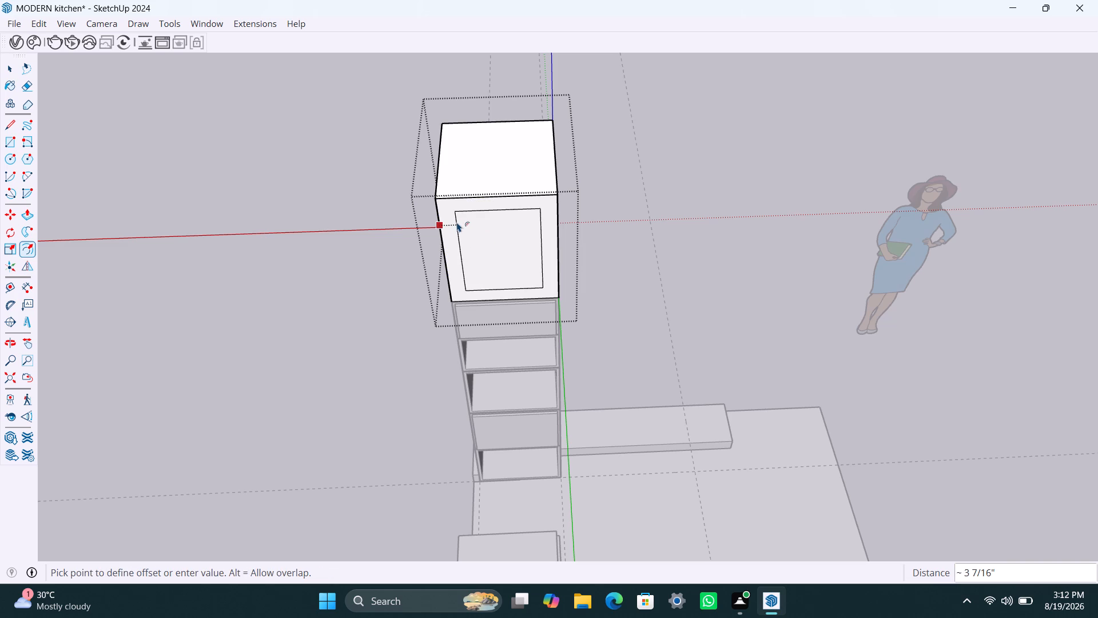
pyautogui.write('18MM')
pyautogui.press('Return')
pyautogui.press('space')
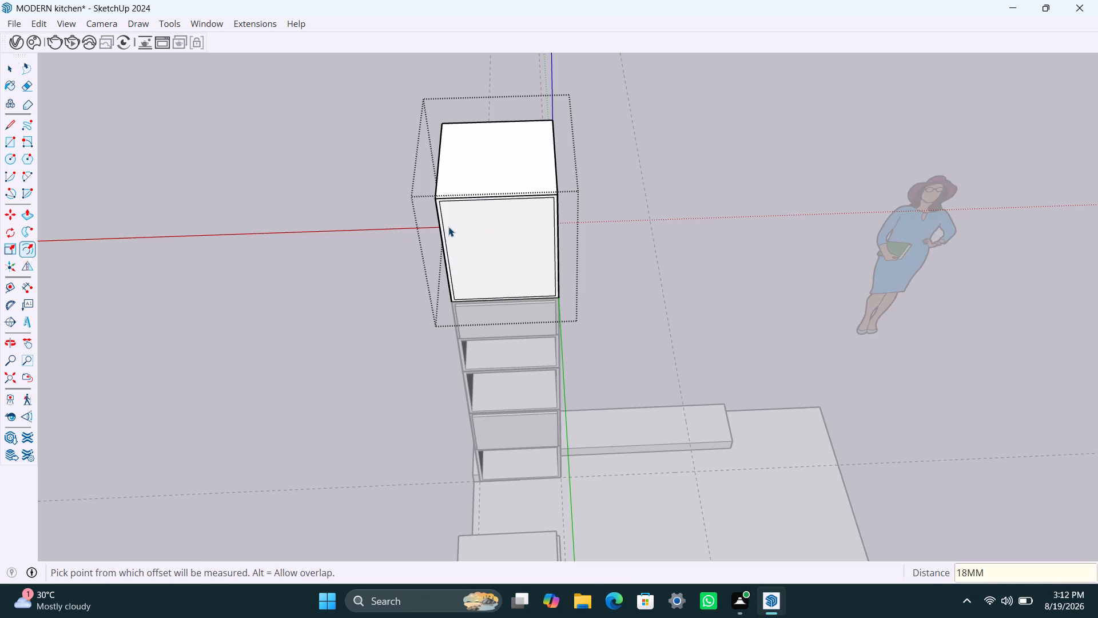
# Push the 750 mm box's inner front face inward by 500 mm to hollow the box.
pyautogui.scroll(17, 448, 227)
pyautogui.scroll(1, 575, 295)
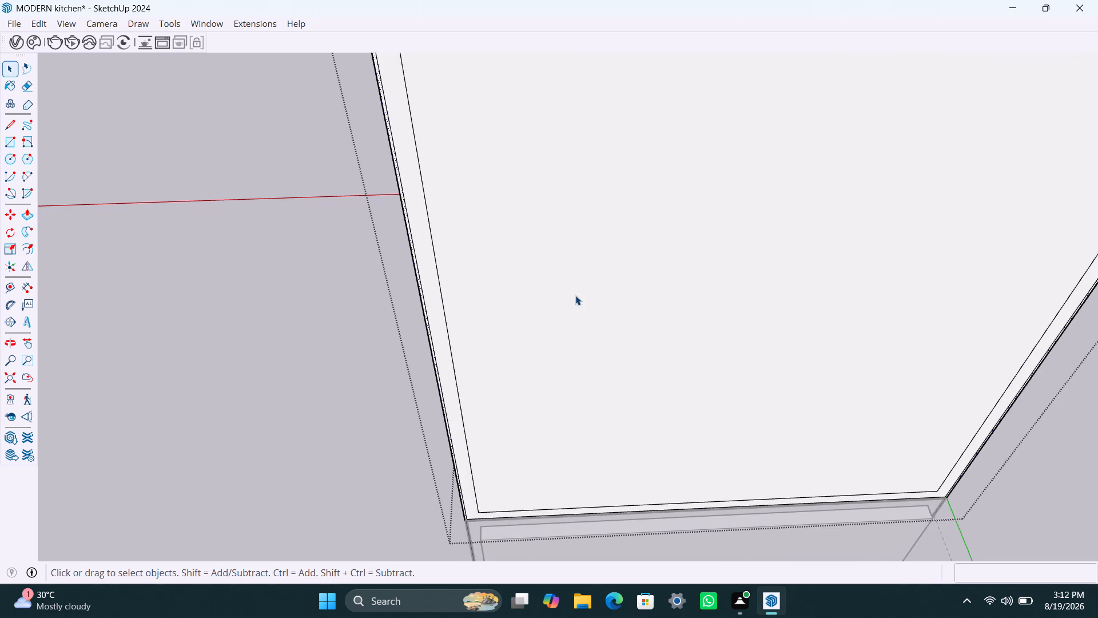
pyautogui.click(575, 295)
pyautogui.press('p')
pyautogui.click(575, 295)
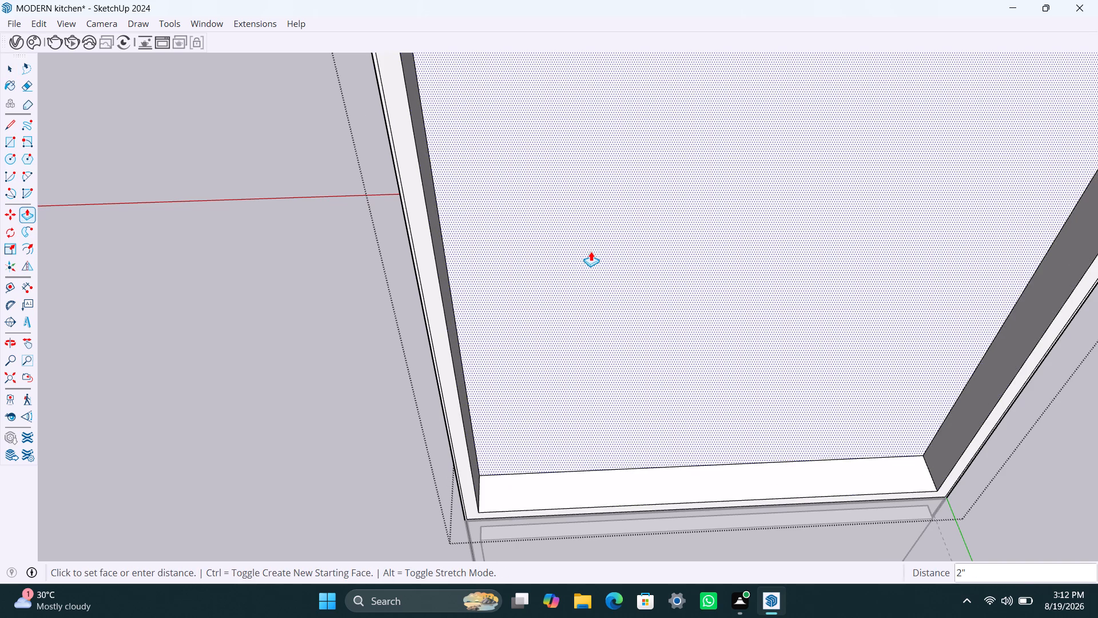
pyautogui.write('500MM')
pyautogui.press('Return')
pyautogui.scroll(-9, 572, 274)
pyautogui.press('space')
# Delete the thin 2.5 mm border face around the 750 mm box's front.
pyautogui.scroll(8, 512, 244)
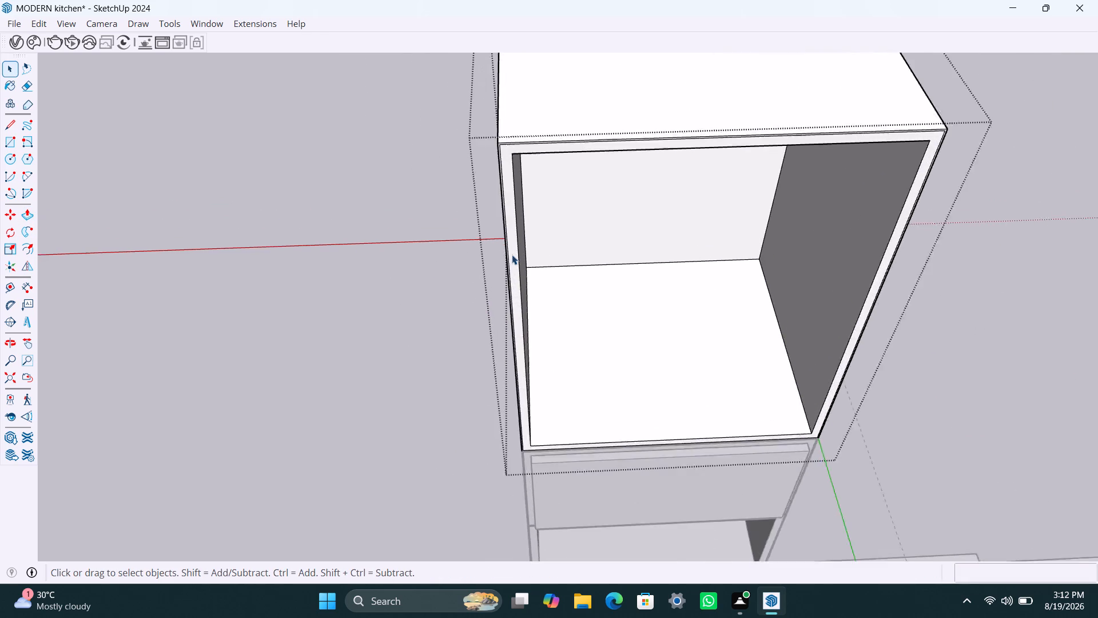
pyautogui.scroll(10, 512, 255)
pyautogui.click(504, 288)
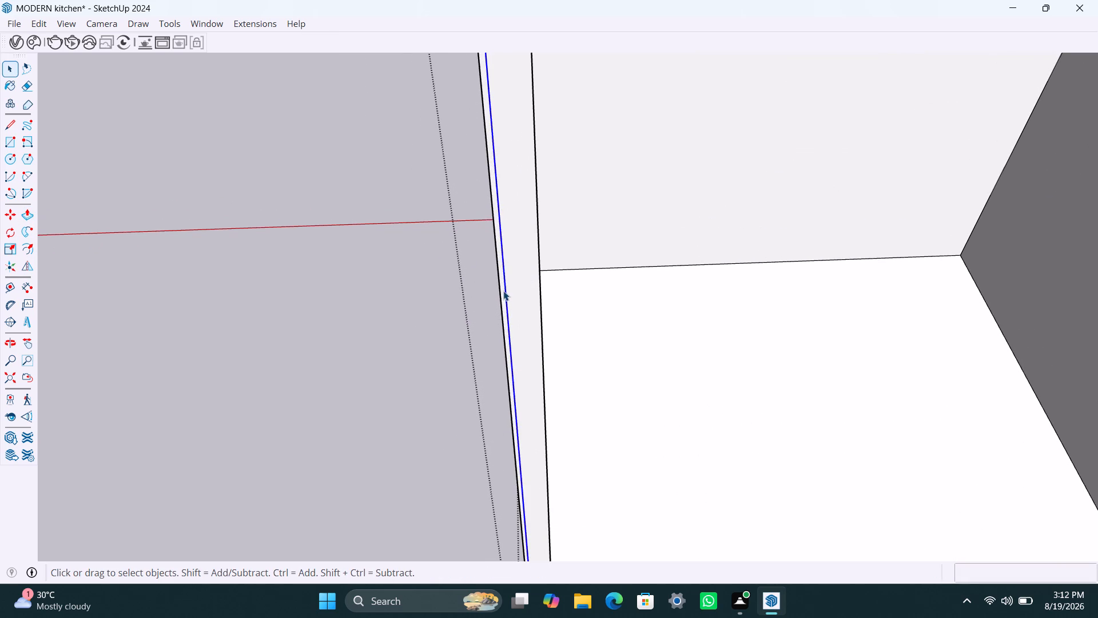
pyautogui.click(503, 291)
pyautogui.scroll(4, 503, 290)
pyautogui.press('Delete')
pyautogui.scroll(-18, 505, 323)
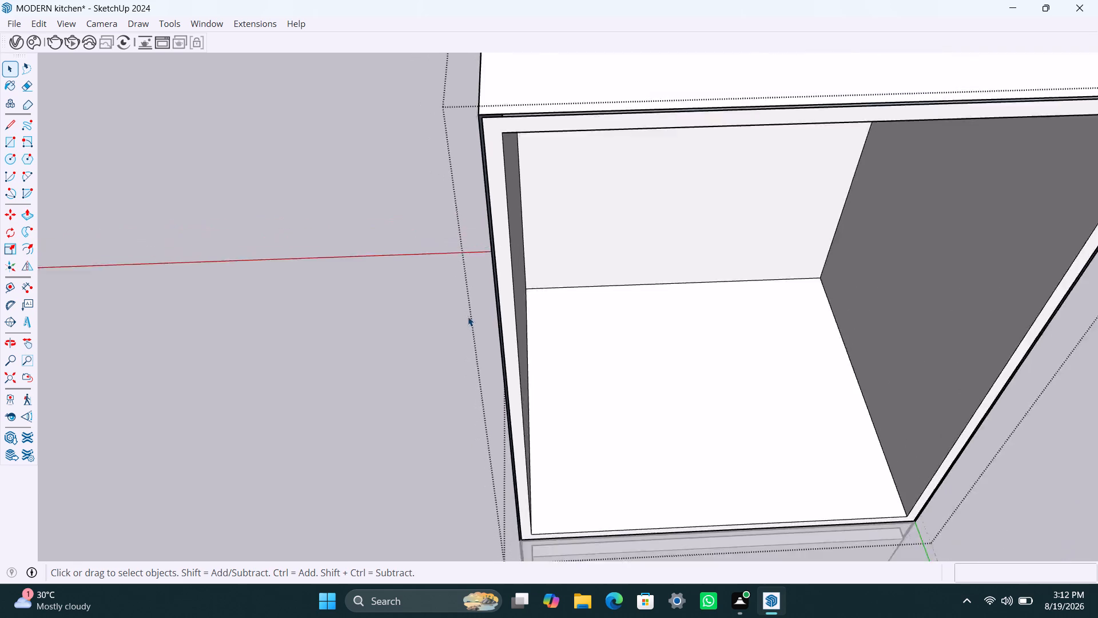
pyautogui.scroll(-3, 468, 316)
# Draw a rectangle covering the 750 mm box's front opening, and make it a group.
pyautogui.moveTo(527, 295); pyautogui.dragTo(494, 244, button='middle')
pyautogui.press('r')
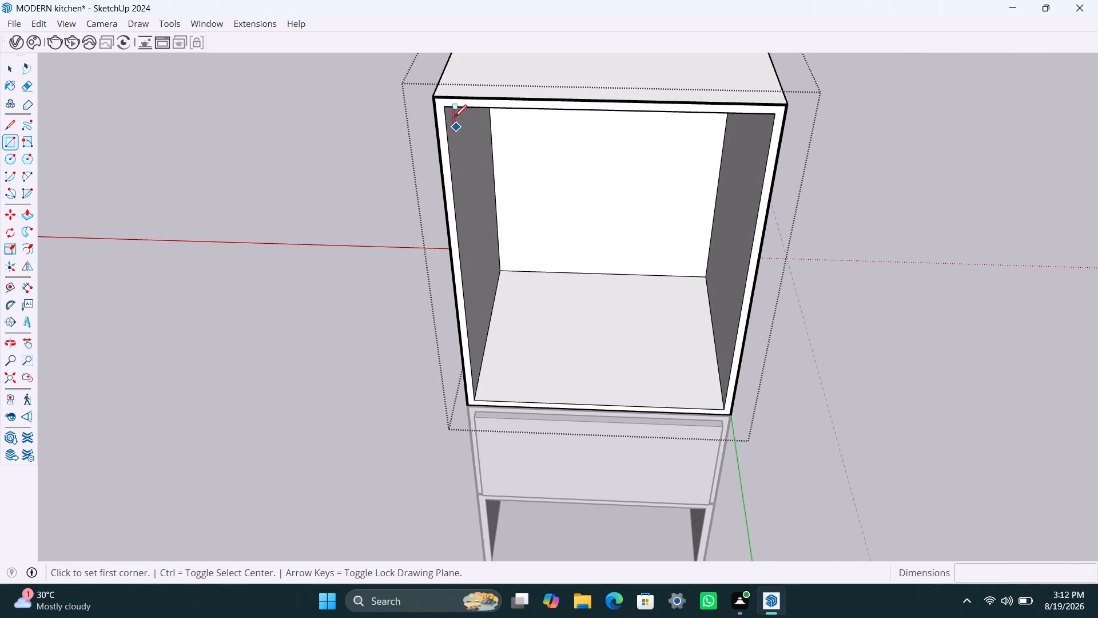
pyautogui.click(444, 109)
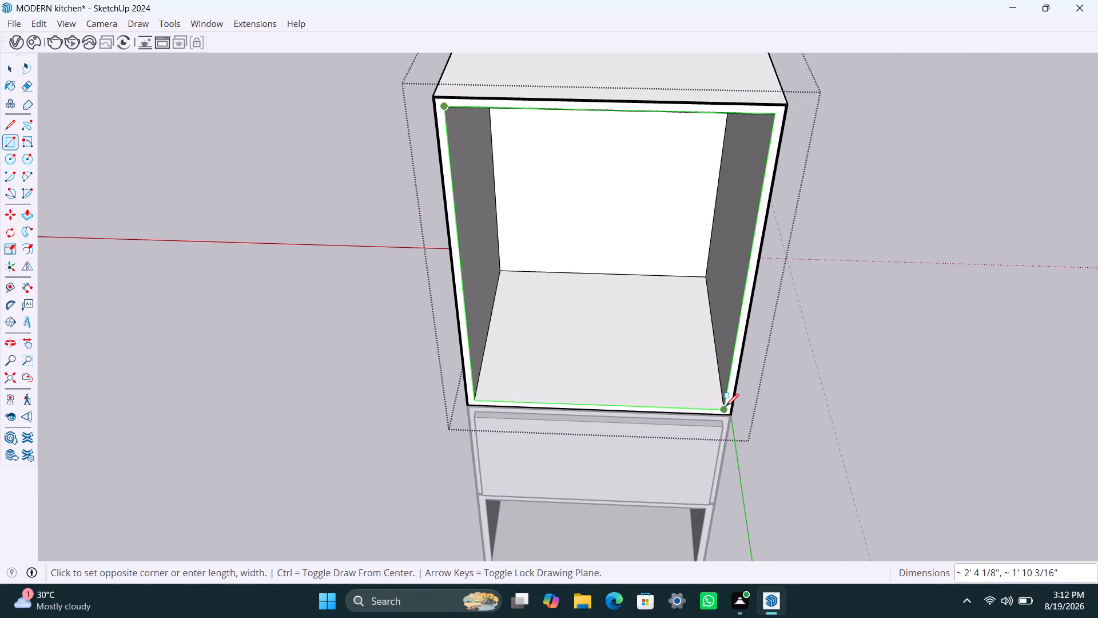
pyautogui.click(726, 406)
pyautogui.press('space')
pyautogui.doubleClick(694, 346)
pyautogui.rightClick(694, 346)
pyautogui.click(783, 140)
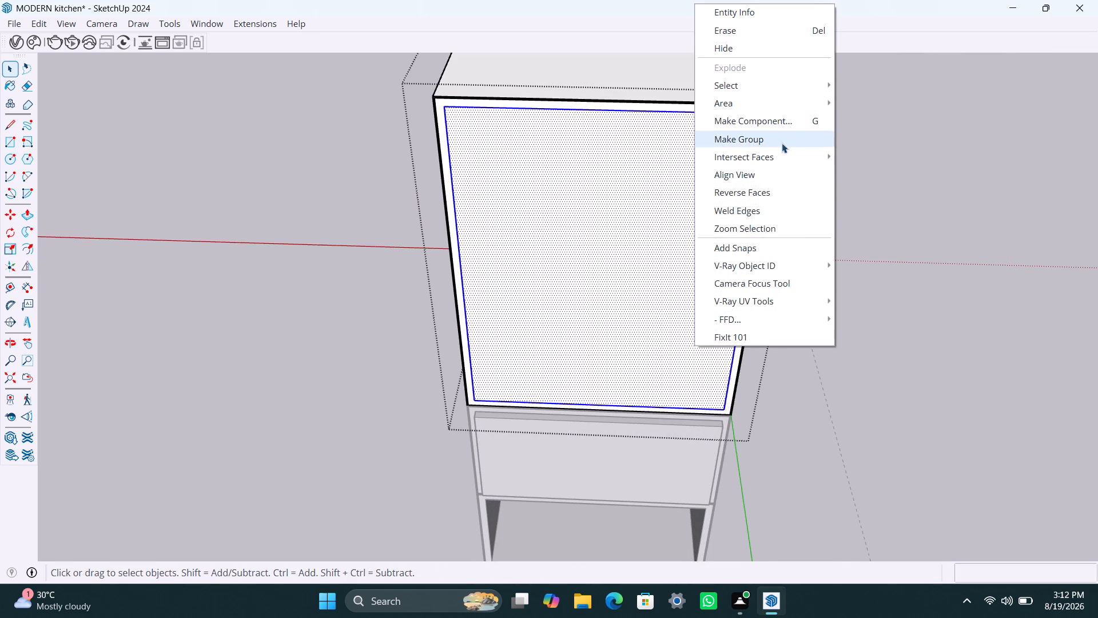
# Open the front panel group of the 750 mm box and extrude the panel outward by 18 mm.
pyautogui.tripleClick(649, 268)
pyautogui.press('p')
pyautogui.click(649, 269)
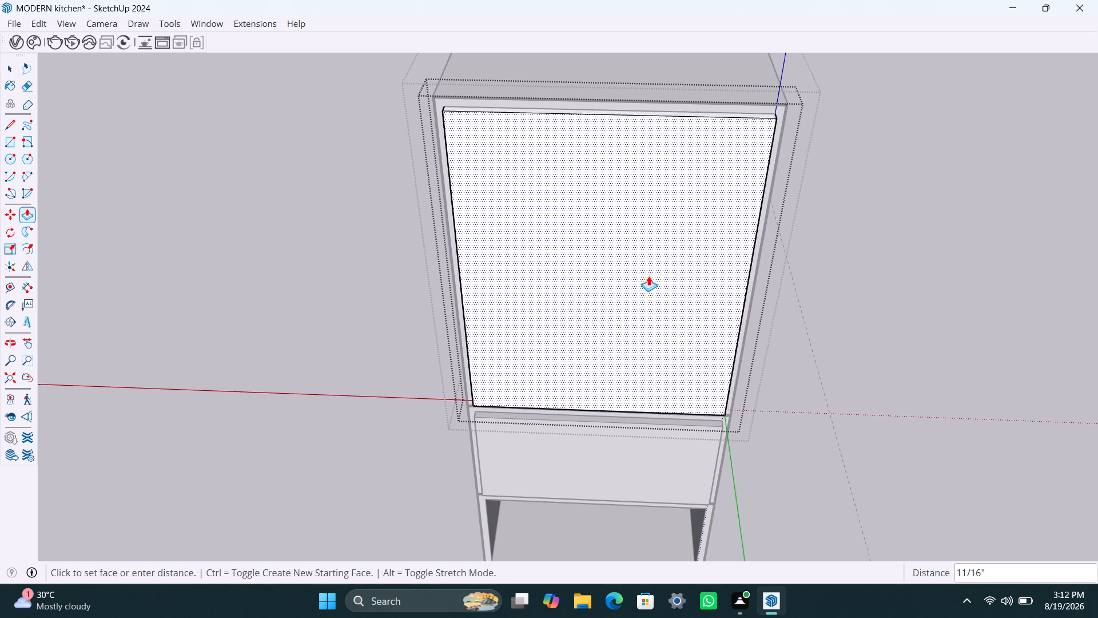
pyautogui.write('18MM')
pyautogui.press('Return')
pyautogui.press('space')
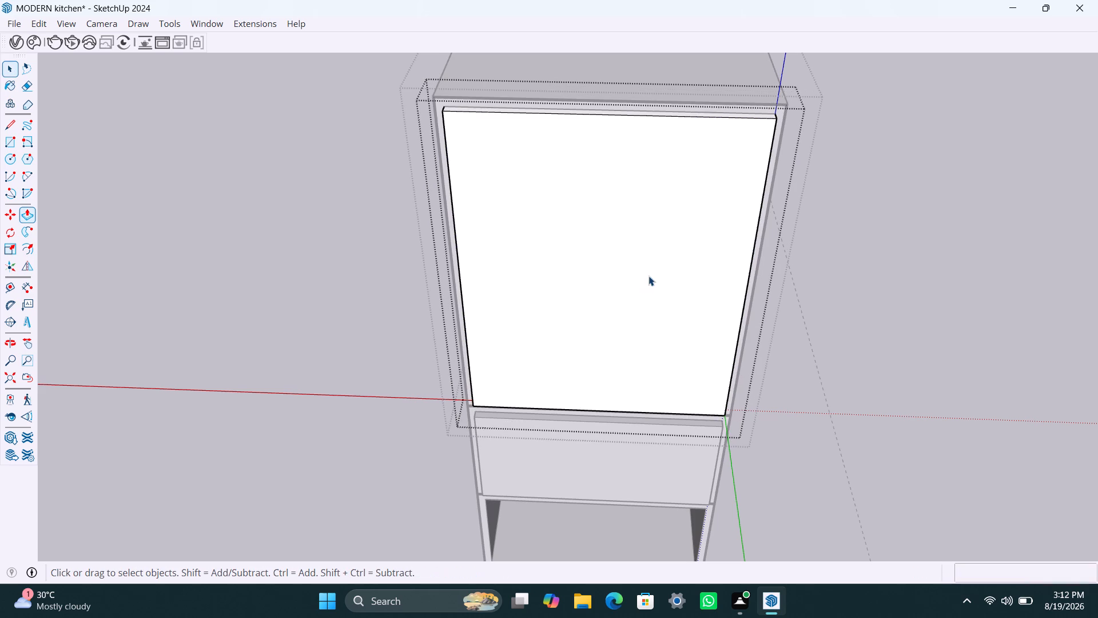
# Undo the front panel, hollowing and front frame of the top 750 mm box, back to the plain solid box.
pyautogui.click(979, 287)
pyautogui.scroll(-12, 752, 350)
pyautogui.click(479, 271)
pyautogui.scroll(-6, 542, 318)
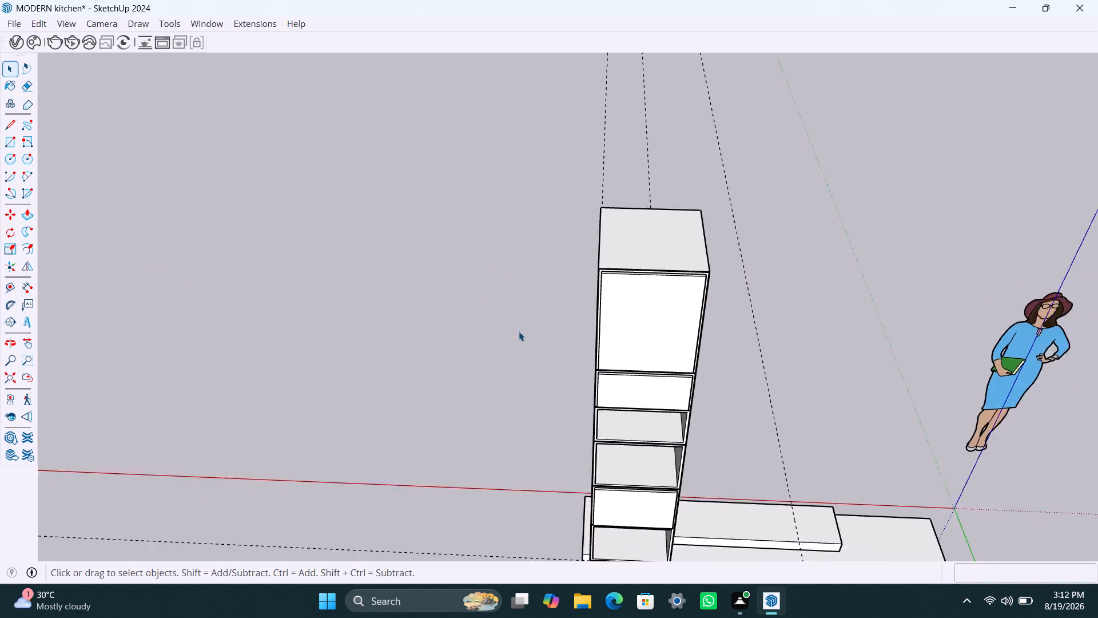
pyautogui.moveTo(512, 331); pyautogui.dragTo(425, 334, button='middle')
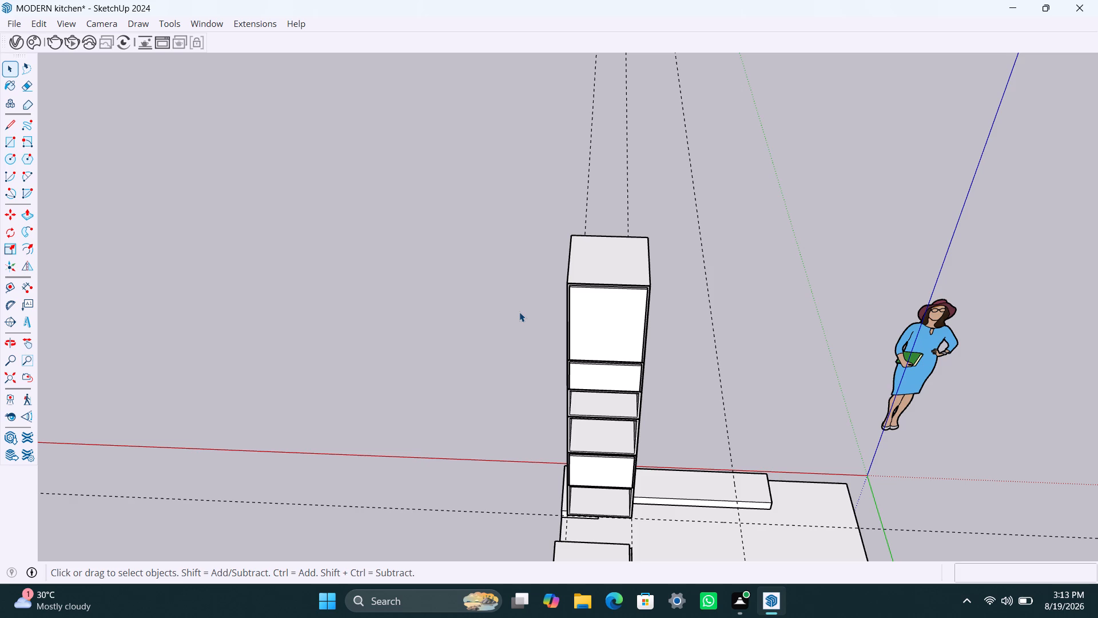
pyautogui.click(615, 329)
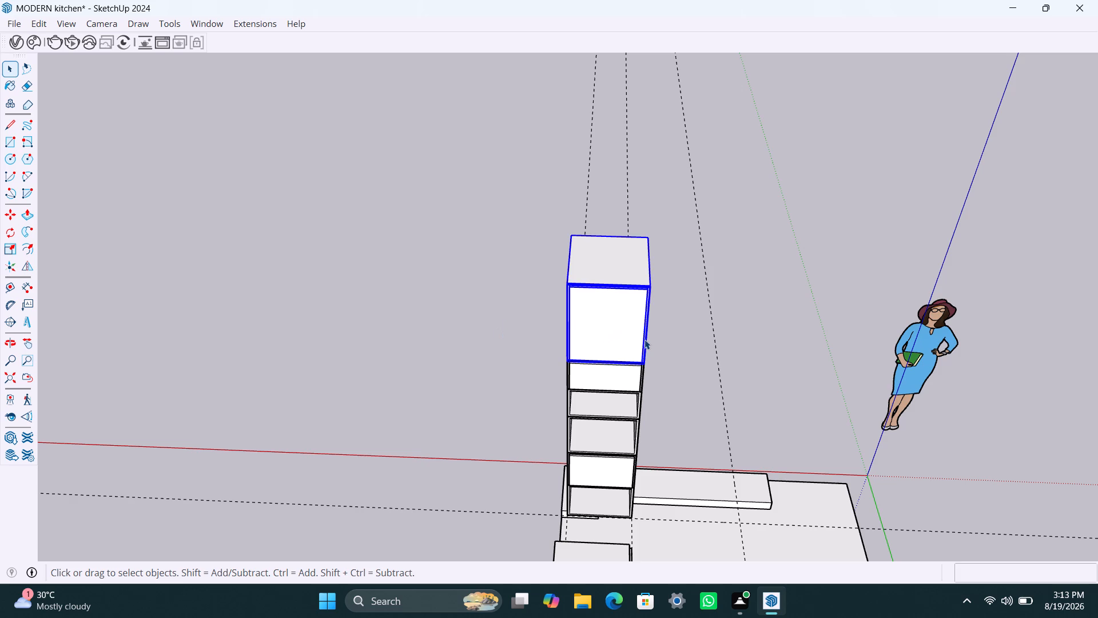
pyautogui.hotkey('ctrl', 'z')
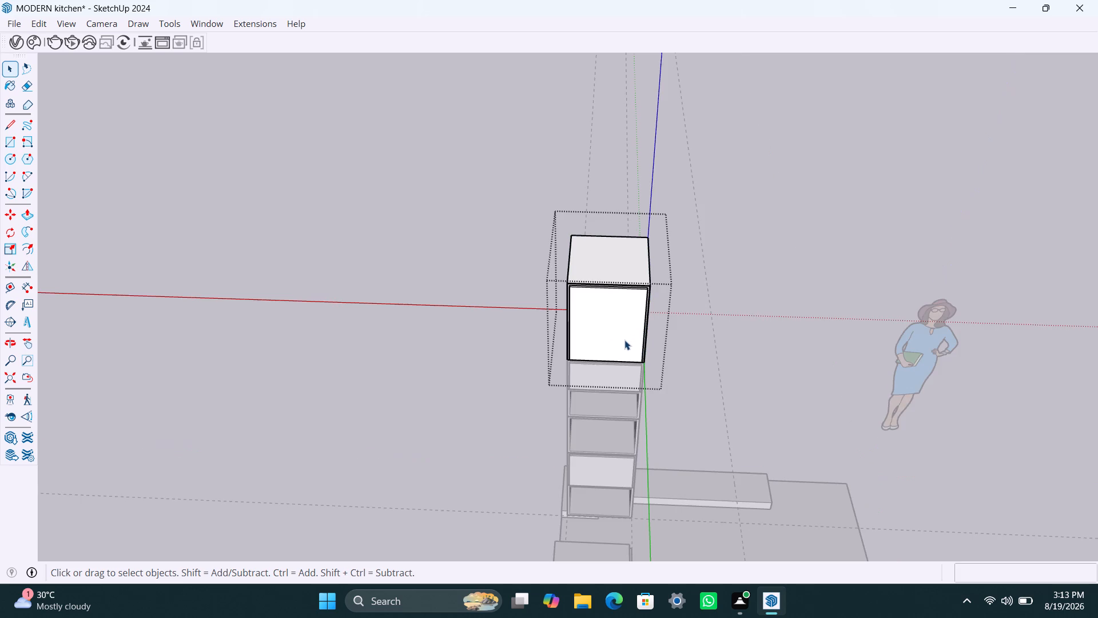
pyautogui.click(690, 300)
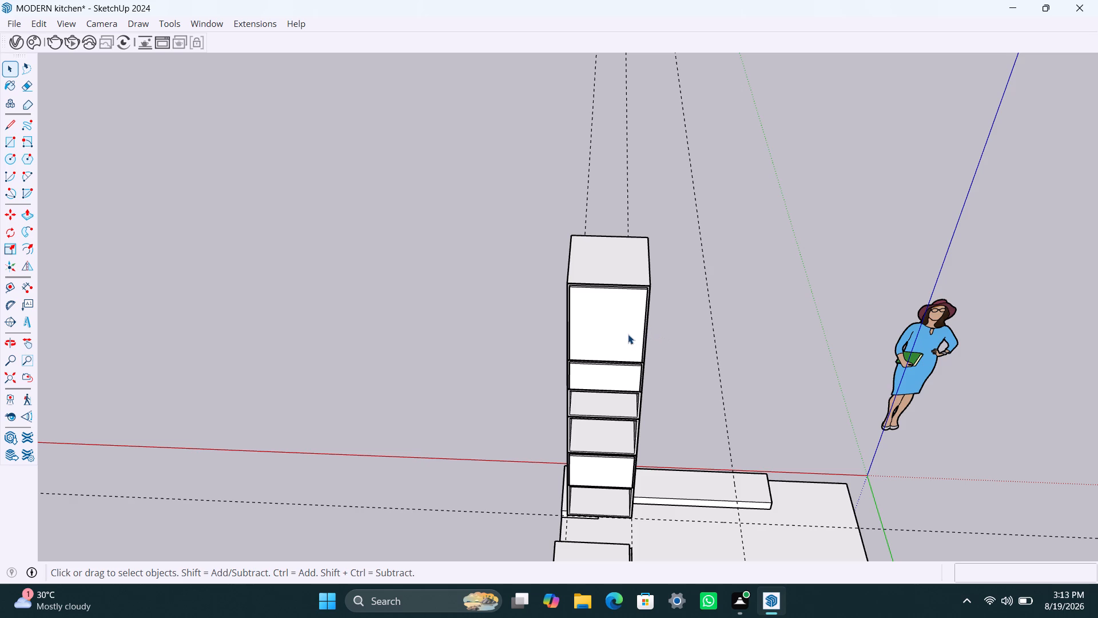
pyautogui.click(625, 339)
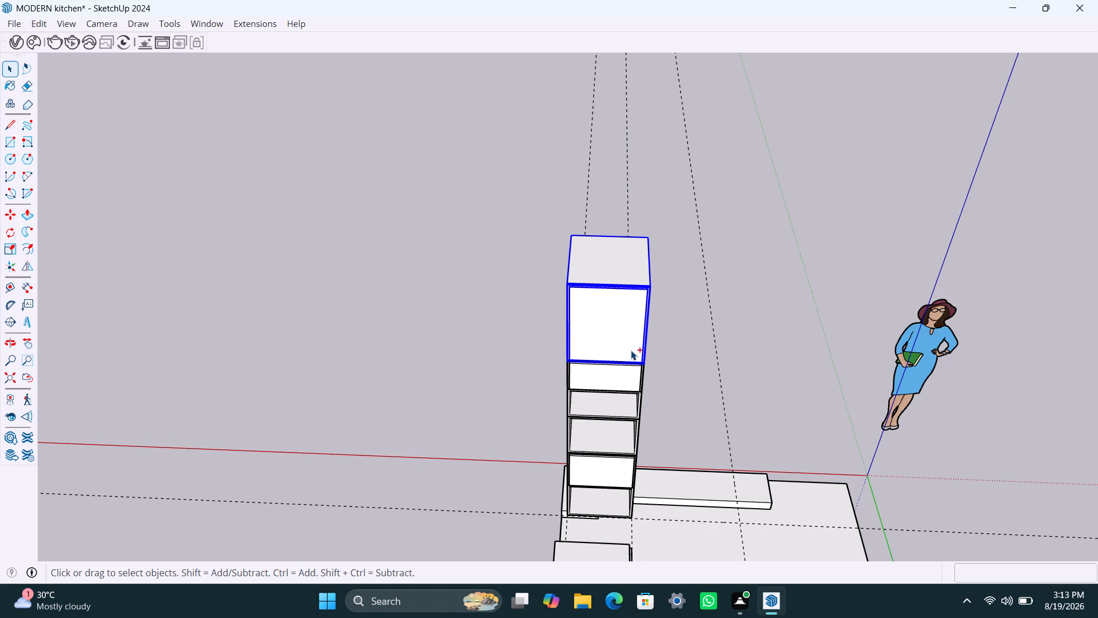
pyautogui.hotkey('ctrl', 'z')
pyautogui.hotkey('ctrl', 'z')
pyautogui.hotkey('ctrl', 'z')
pyautogui.hotkey('ctrl', 'z')
pyautogui.hotkey('ctrl', 'z')
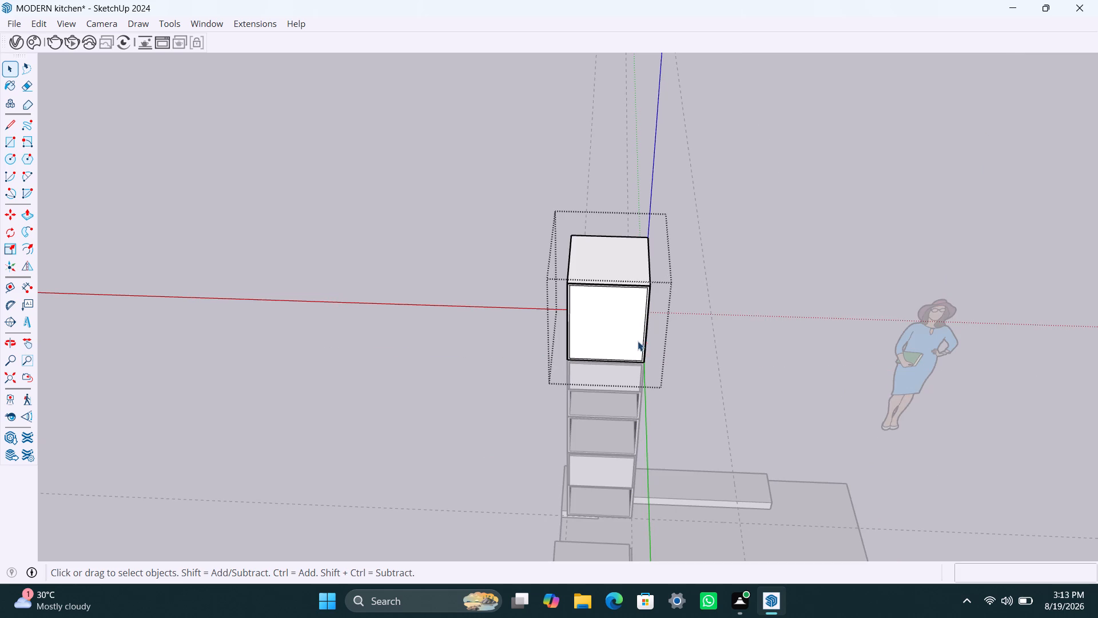
pyautogui.hotkey('ctrl', 'z')
pyautogui.hotkey('ctrl', 'z')
pyautogui.hotkey('ctrl', 'z')
pyautogui.hotkey('ctrl', 'z')
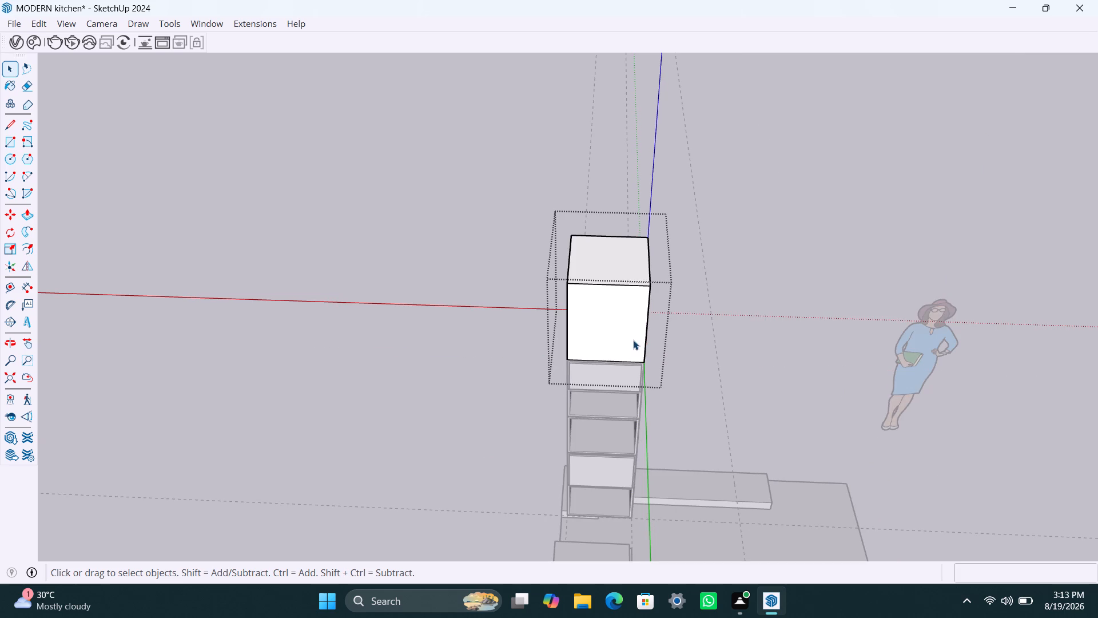
pyautogui.hotkey('ctrl', 'z')
pyautogui.click(770, 326)
# Copy the solid 750 mm box along the red axis so the copy adjoins its side facing the origin.
pyautogui.scroll(4, 631, 330)
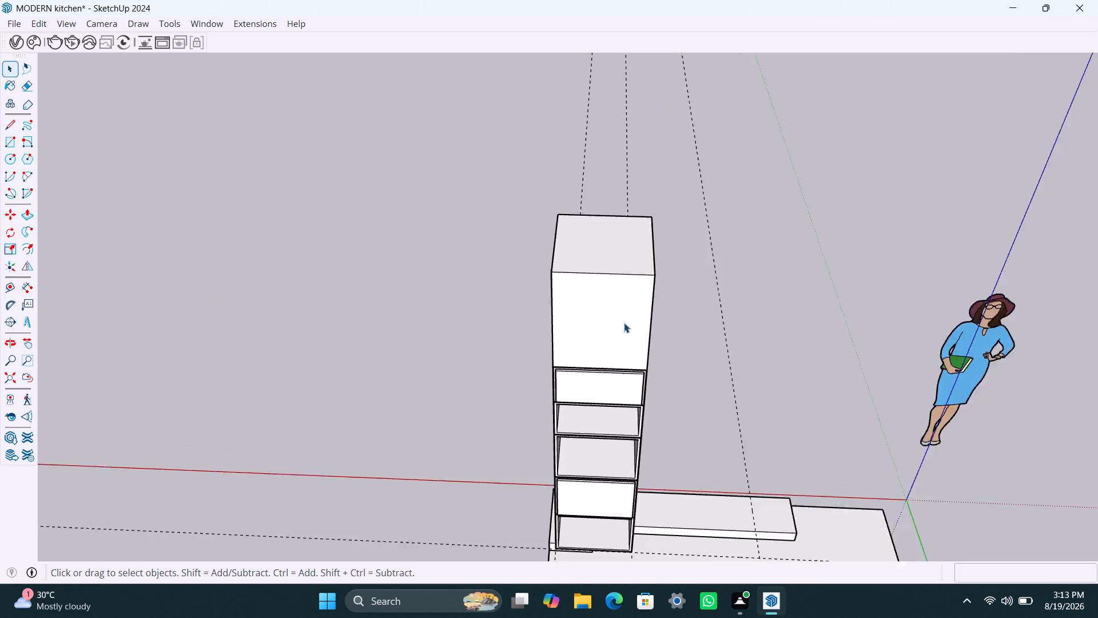
pyautogui.scroll(17, 624, 323)
pyautogui.scroll(-11, 674, 324)
pyautogui.click(598, 319)
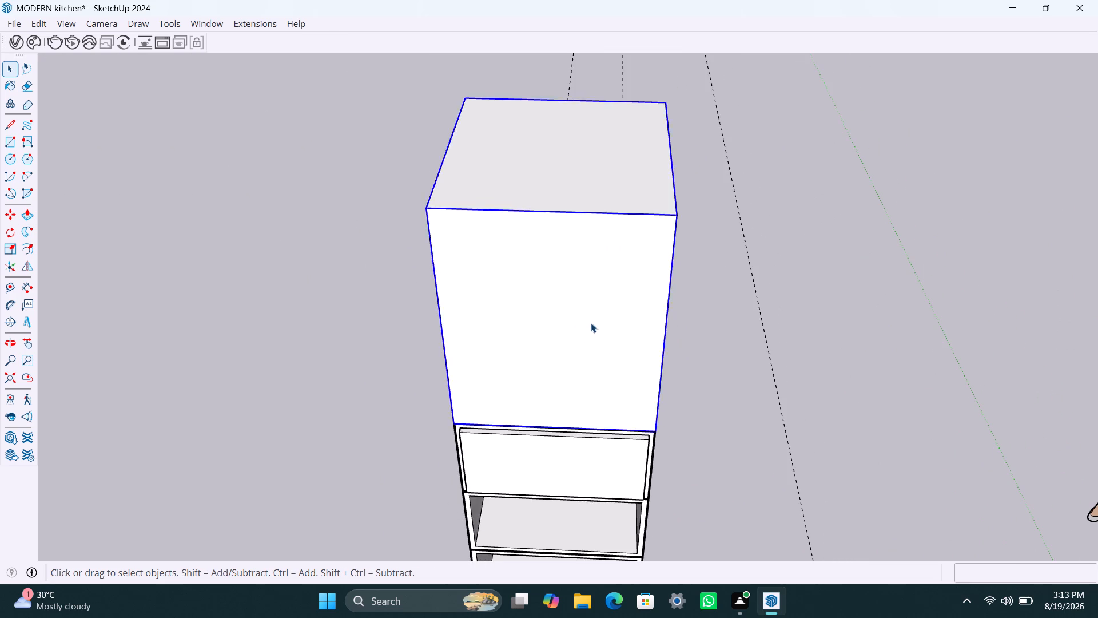
pyautogui.press('m')
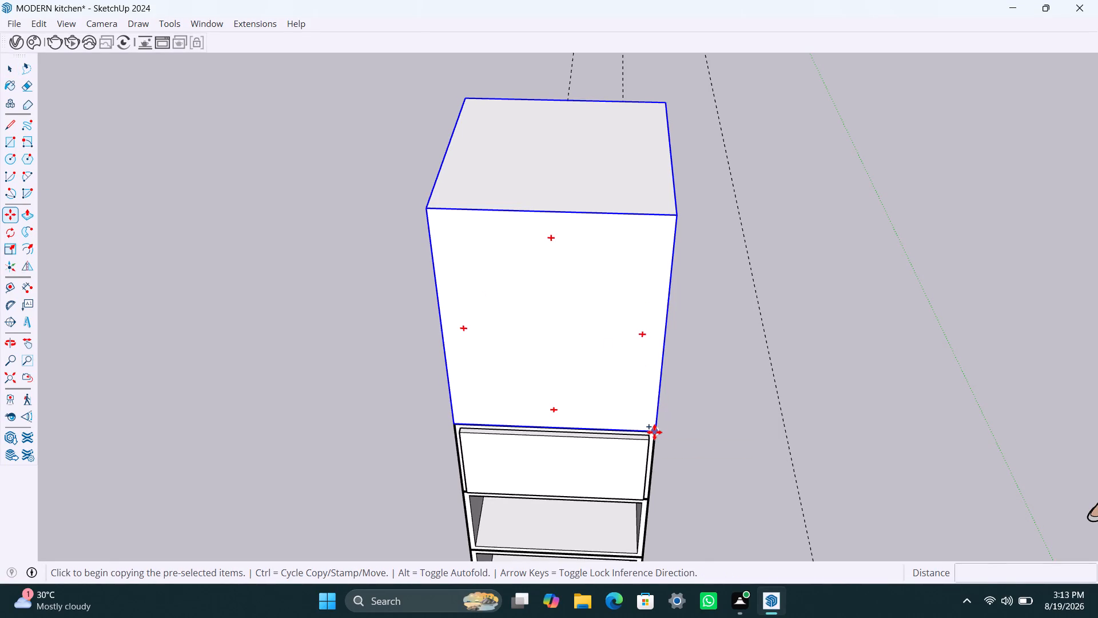
pyautogui.click(455, 423)
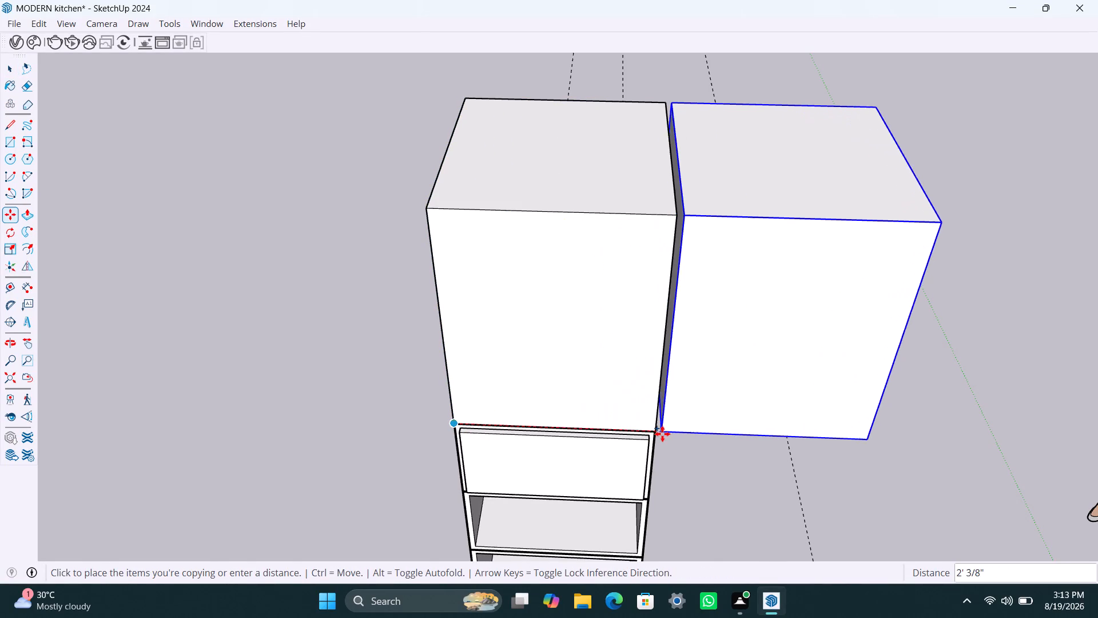
pyautogui.click(659, 433)
pyautogui.press('space')
pyautogui.scroll(-6, 844, 443)
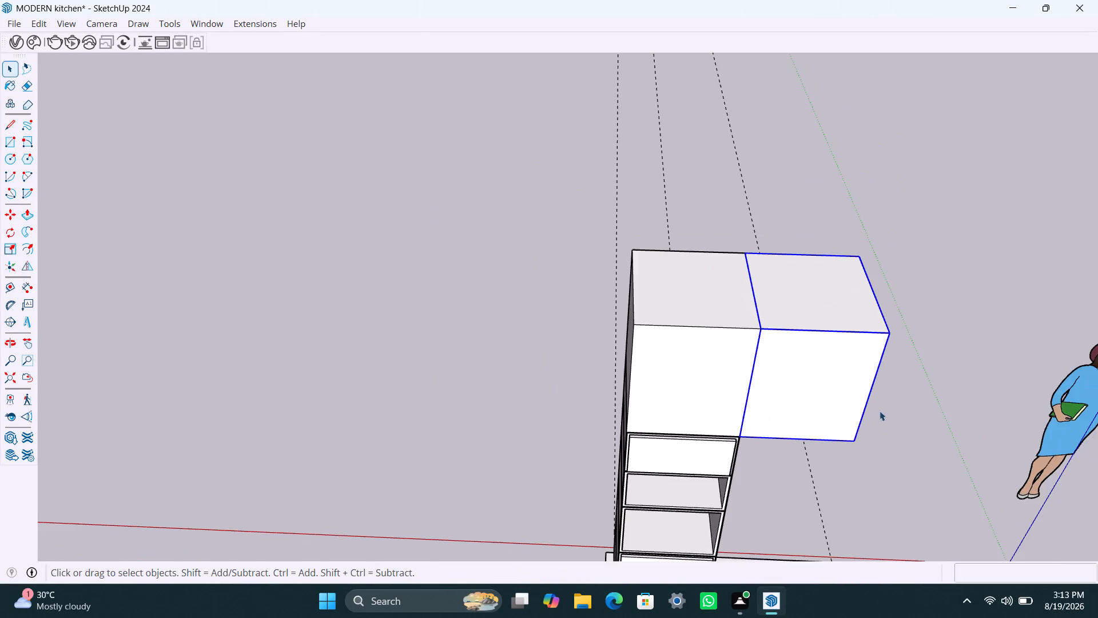
# Open the copied box and extrude its free side face outward by 400 mm.
pyautogui.moveTo(879, 410); pyautogui.dragTo(709, 316, button='middle')
pyautogui.scroll(-2, 764, 393)
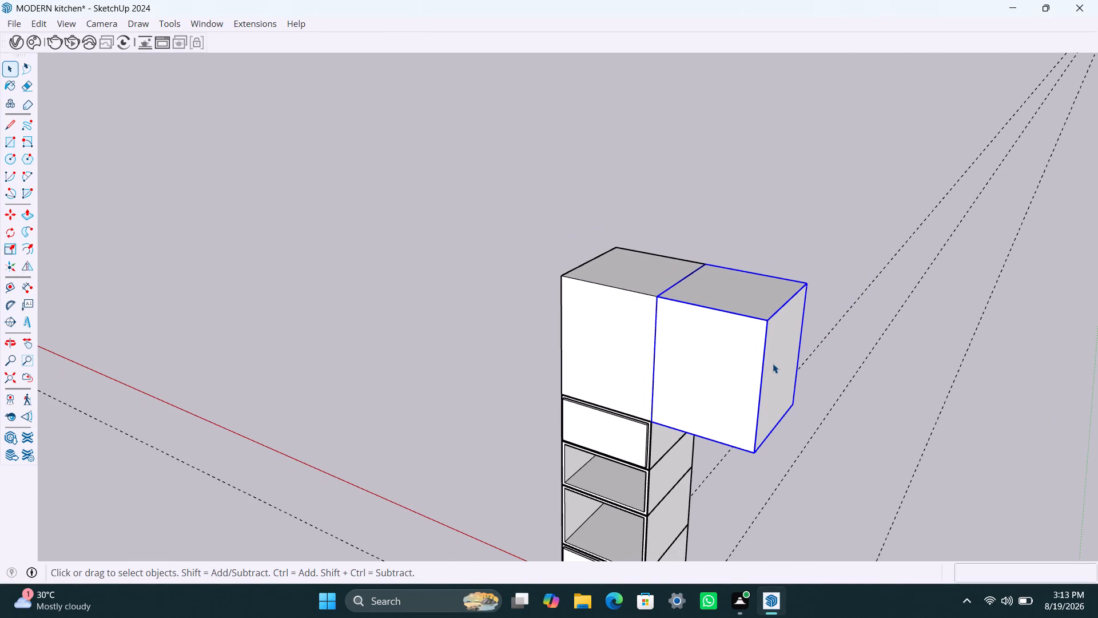
pyautogui.tripleClick(775, 359)
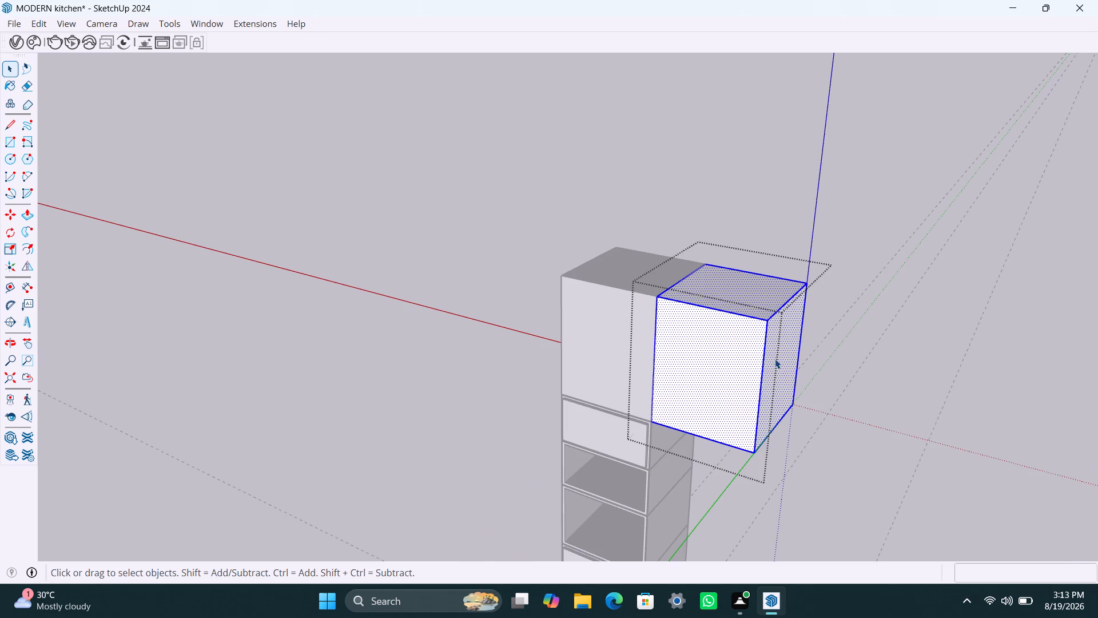
pyautogui.click(783, 362)
pyautogui.press('p')
pyautogui.click(785, 371)
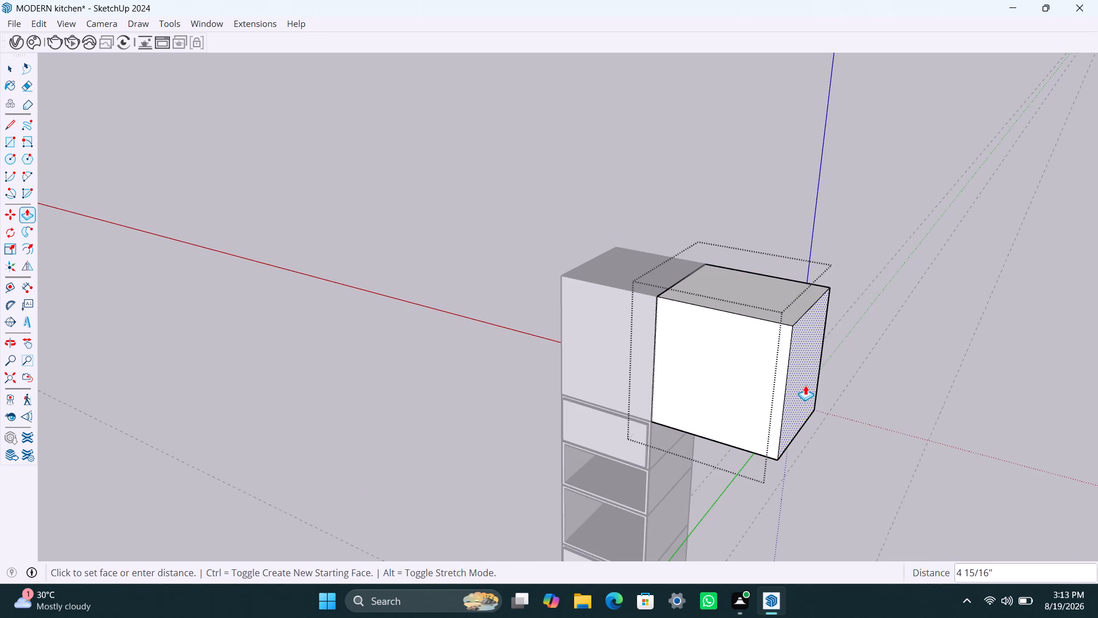
pyautogui.write('400MM')
pyautogui.press('Return')
pyautogui.press('space')
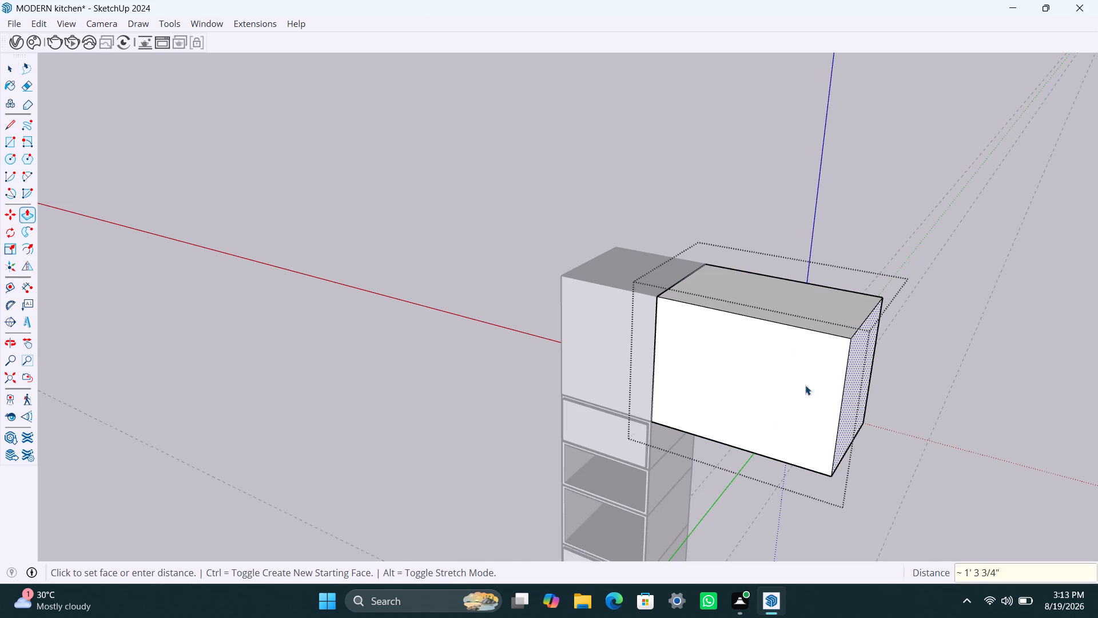
pyautogui.click(587, 288)
pyautogui.click(447, 279)
# Open the base plinth group and push the free end face beside the tall unit back about 1' 1 7/16", near the guide line.
pyautogui.scroll(-5, 502, 324)
pyautogui.moveTo(501, 377); pyautogui.dragTo(613, 379, button='middle')
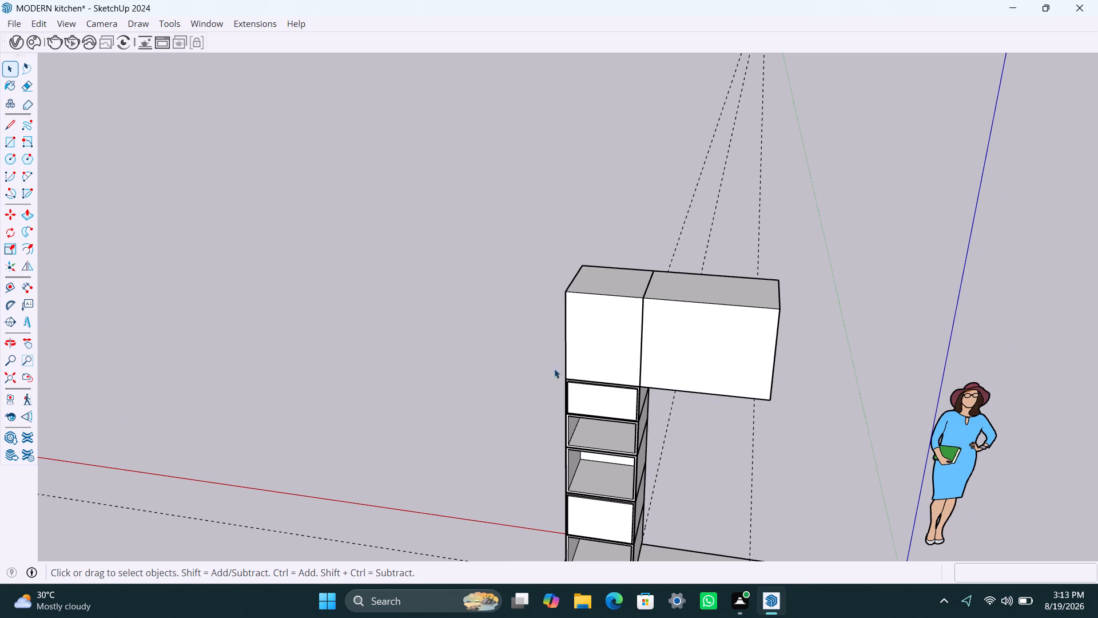
pyautogui.scroll(-4, 554, 369)
pyautogui.moveTo(416, 343); pyautogui.dragTo(483, 356, button='middle')
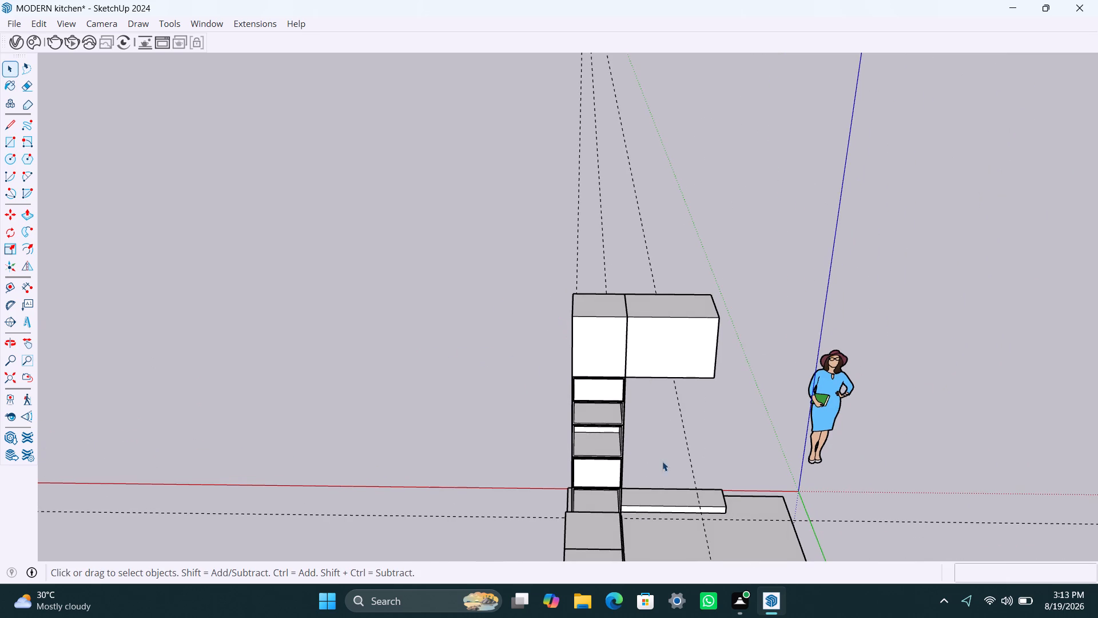
pyautogui.scroll(4, 758, 584)
pyautogui.moveTo(715, 525); pyautogui.dragTo(628, 514, button='middle')
pyautogui.scroll(8, 726, 539)
pyautogui.moveTo(725, 538); pyautogui.dragTo(724, 537, button='middle')
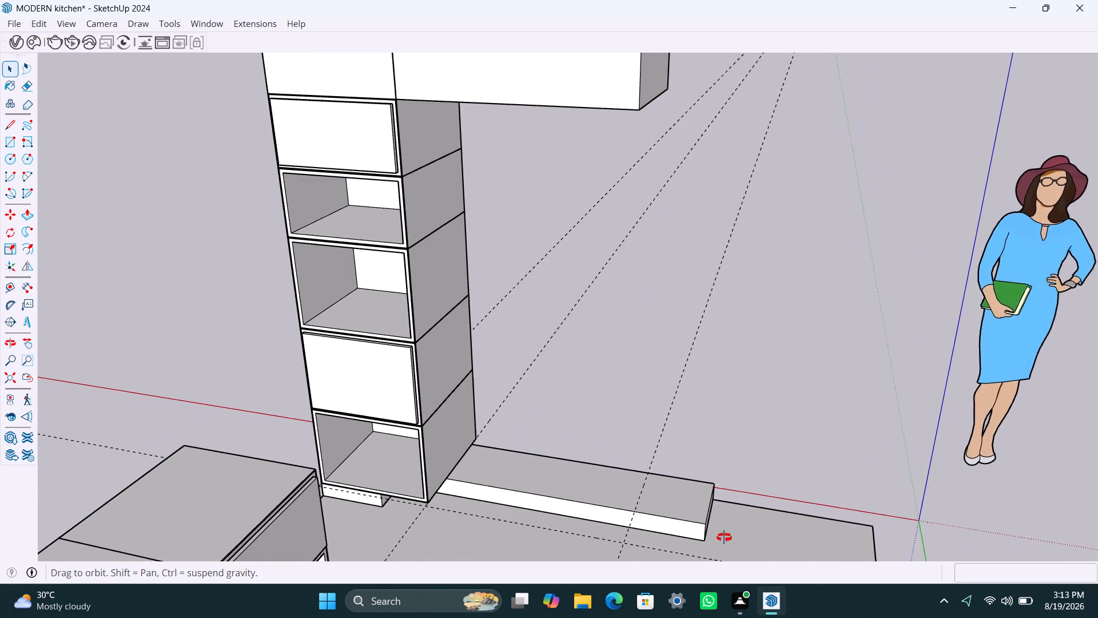
pyautogui.moveTo(724, 537); pyautogui.dragTo(707, 529, button='middle')
pyautogui.doubleClick(708, 529)
pyautogui.click(708, 529)
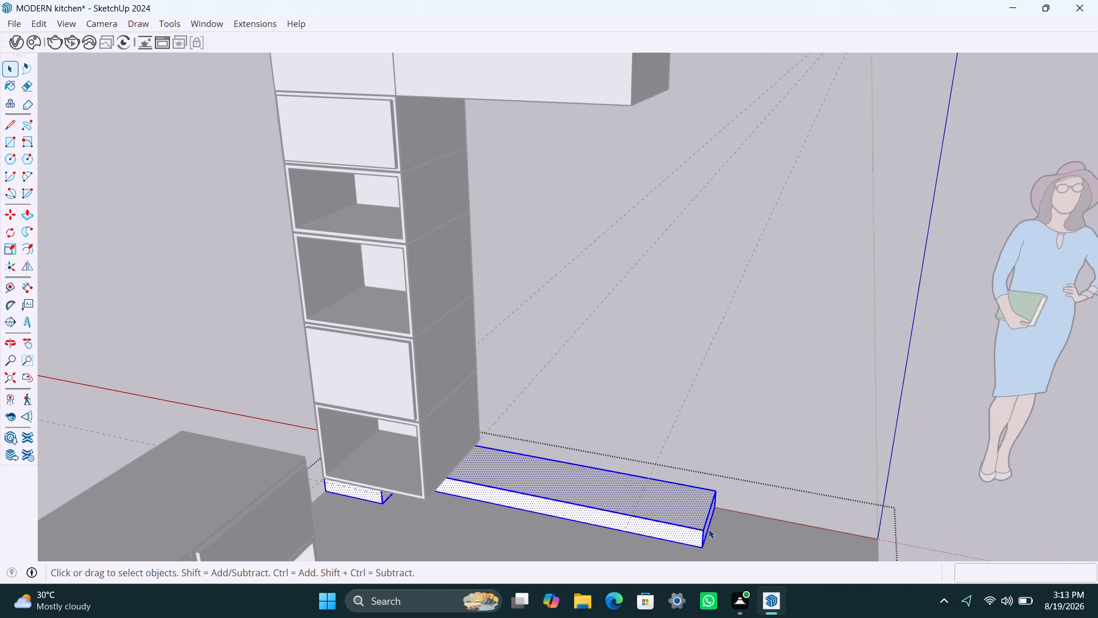
pyautogui.click(709, 529)
pyautogui.click(706, 523)
pyautogui.scroll(5, 709, 523)
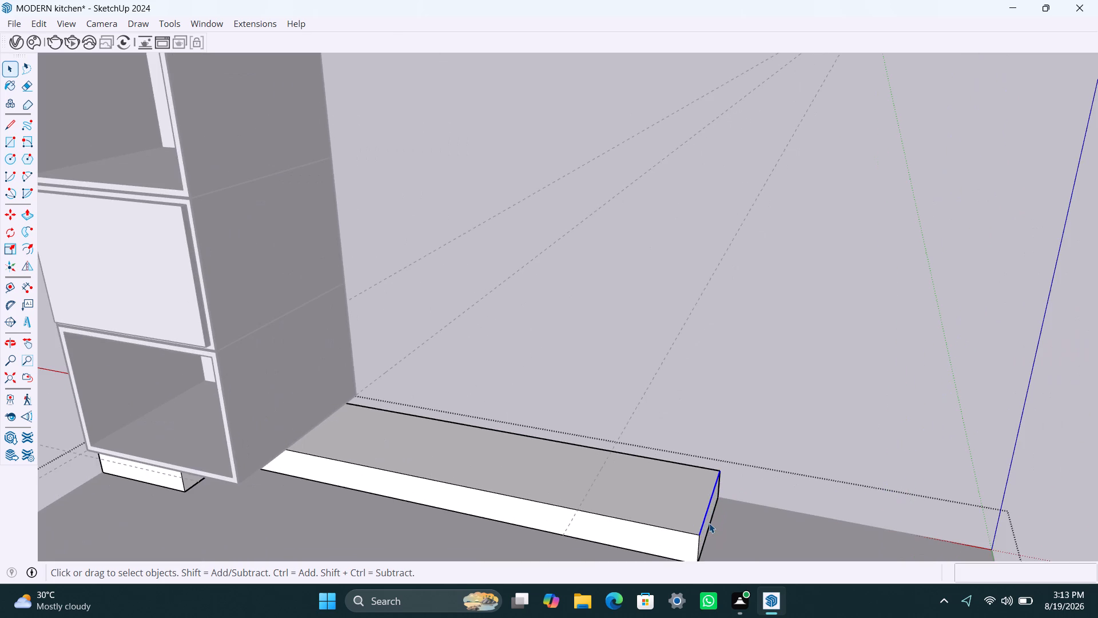
pyautogui.click(709, 523)
pyautogui.click(708, 524)
pyautogui.scroll(4, 707, 525)
pyautogui.click(705, 522)
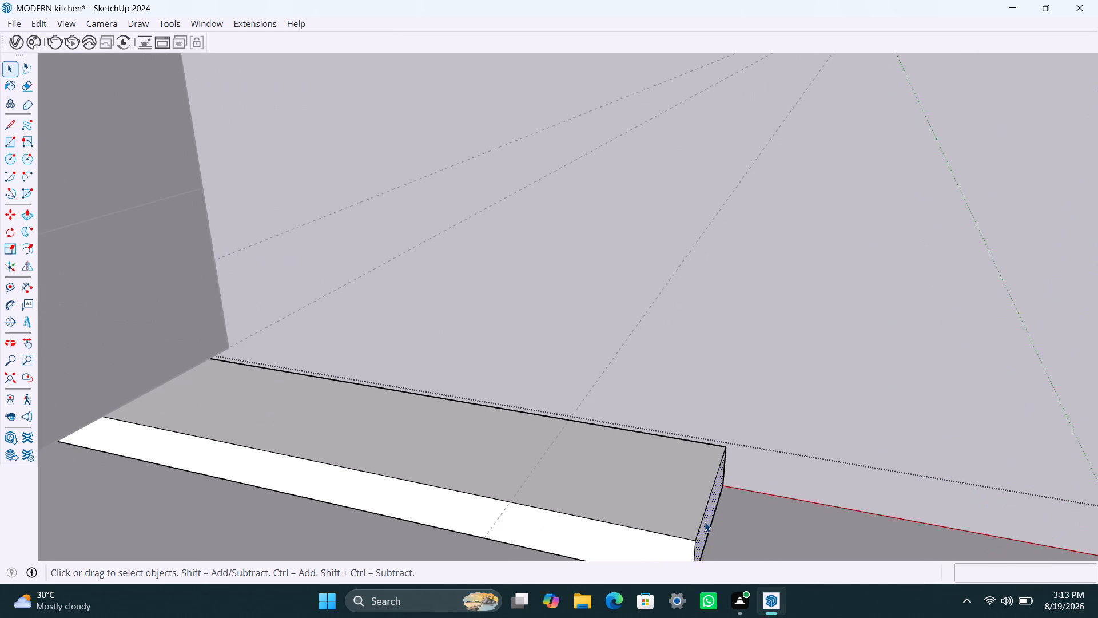
pyautogui.press('p')
pyautogui.click(704, 522)
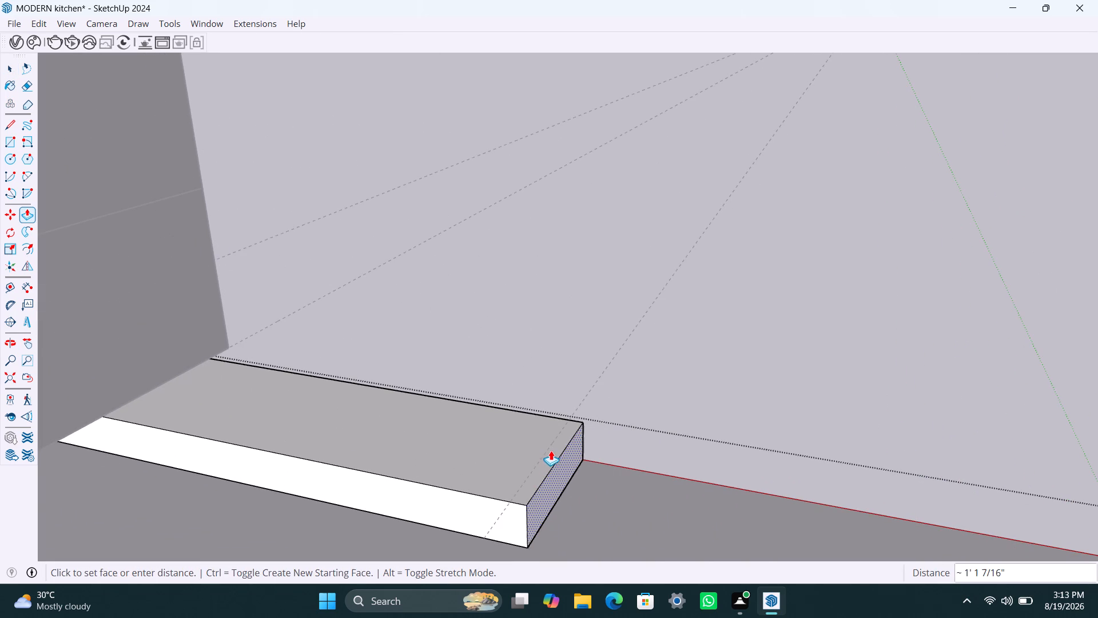
pyautogui.click(549, 445)
pyautogui.press('space')
pyautogui.click(703, 442)
pyautogui.scroll(-4, 602, 434)
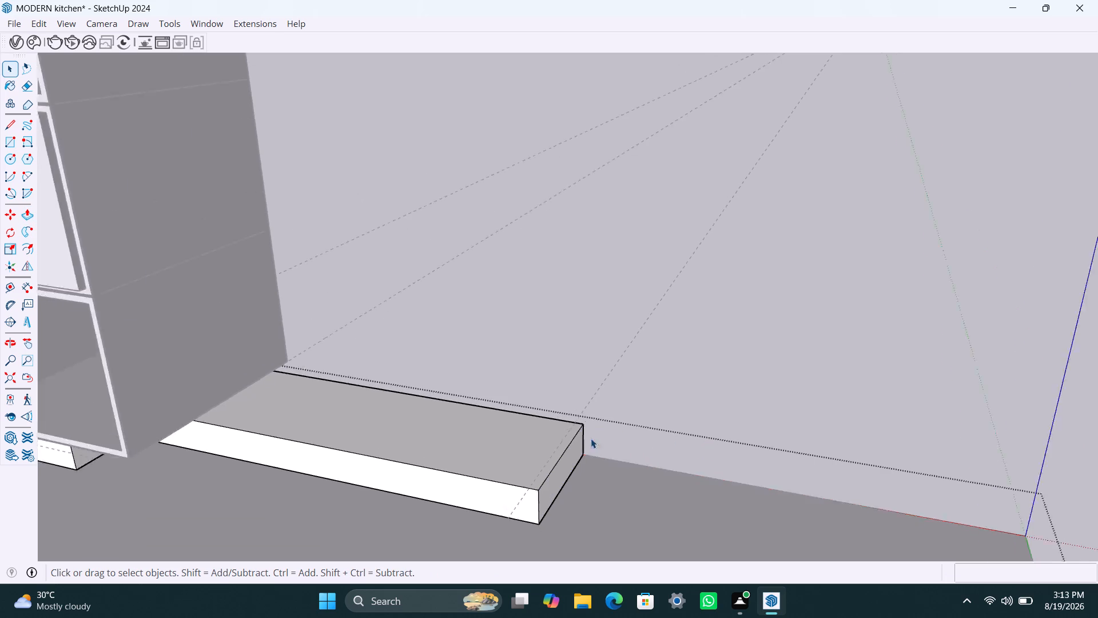
pyautogui.moveTo(575, 449); pyautogui.dragTo(678, 428, button='middle')
pyautogui.scroll(-20, 604, 402)
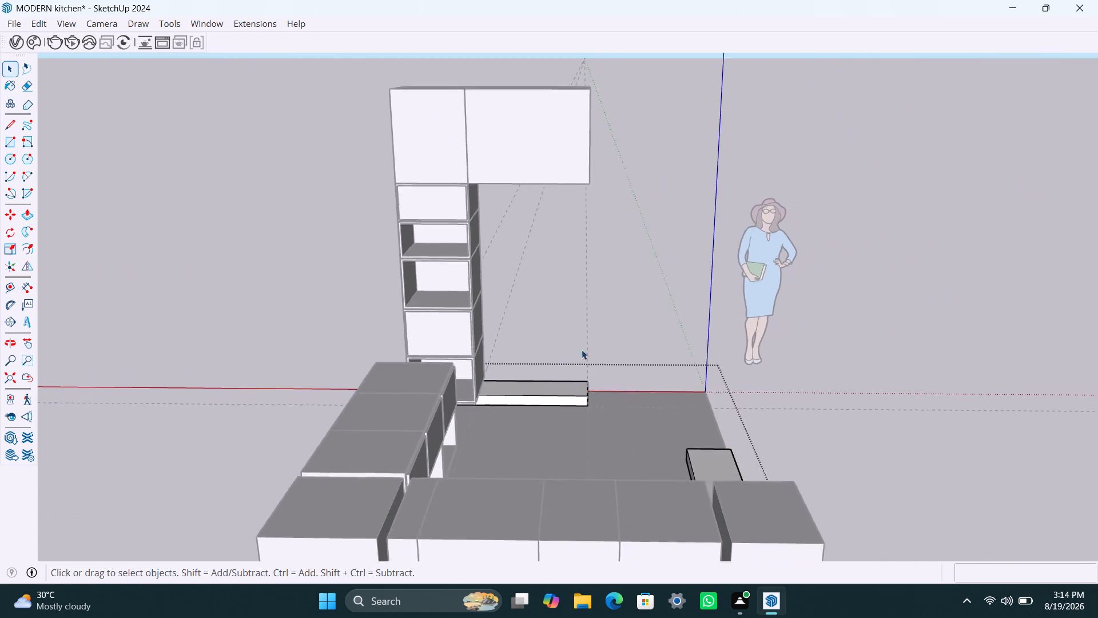
pyautogui.click(675, 132)
# Open the original 750 mm box above the stack and offset its front face outline inward by 2.5 mm, and again by 18 mm.
pyautogui.keyDown('shift'); pyautogui.moveTo(520, 173); pyautogui.dragTo(542, 263, button='middle'); pyautogui.keyUp('shift')
pyautogui.scroll(4, 480, 241)
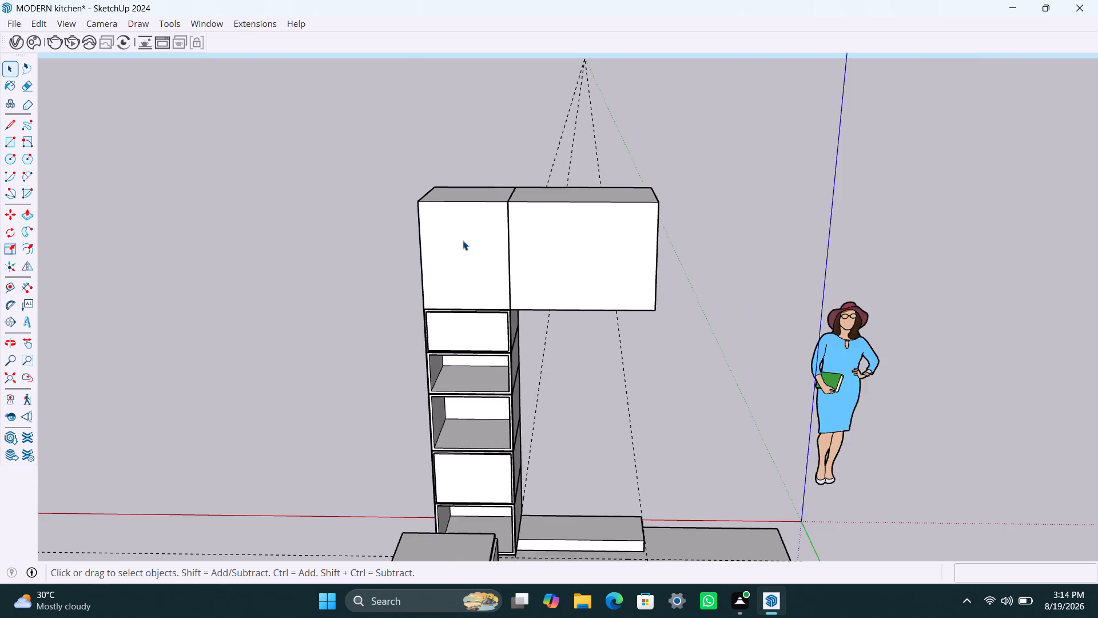
pyautogui.scroll(3, 463, 240)
pyautogui.tripleClick(462, 241)
pyautogui.press('f')
pyautogui.click(445, 237)
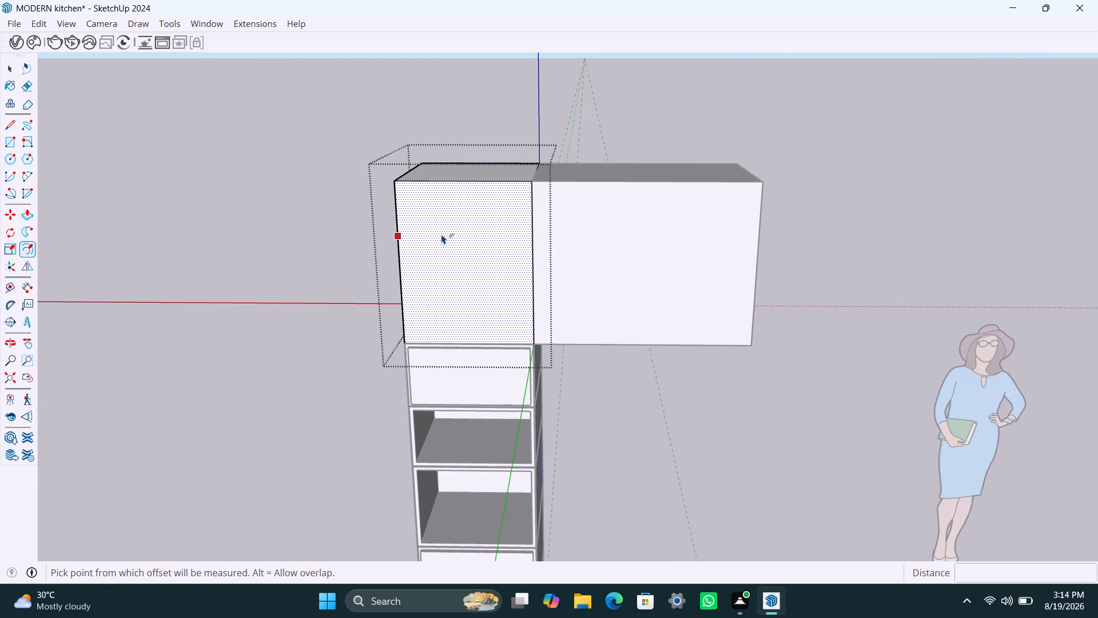
pyautogui.write('2.5MM')
pyautogui.press('Return')
pyautogui.click(441, 232)
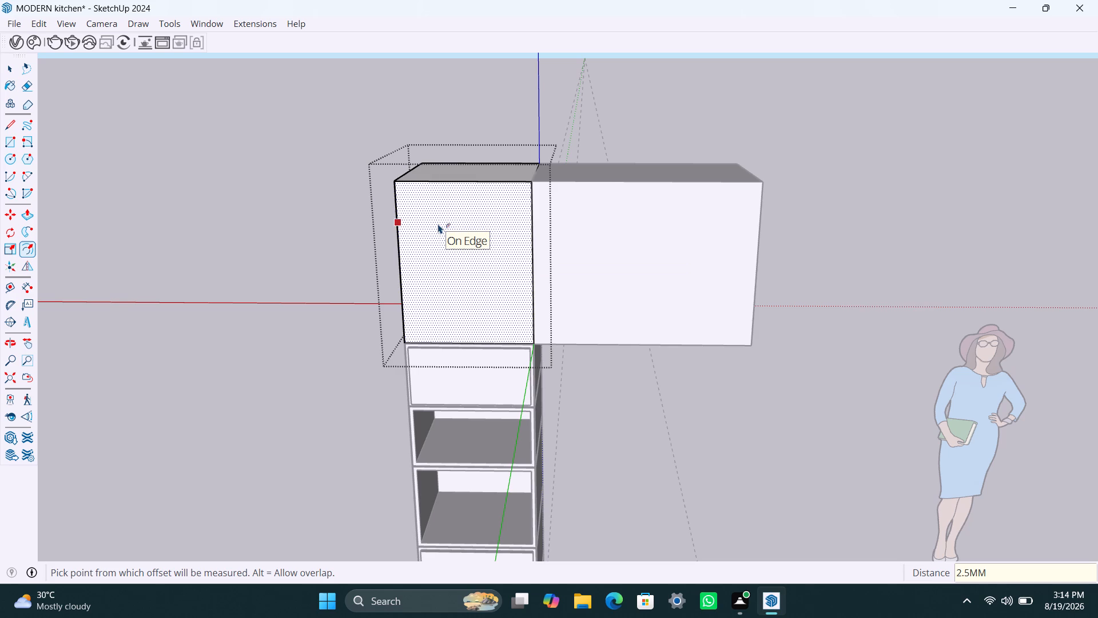
pyautogui.write('18MM')
pyautogui.press('Return')
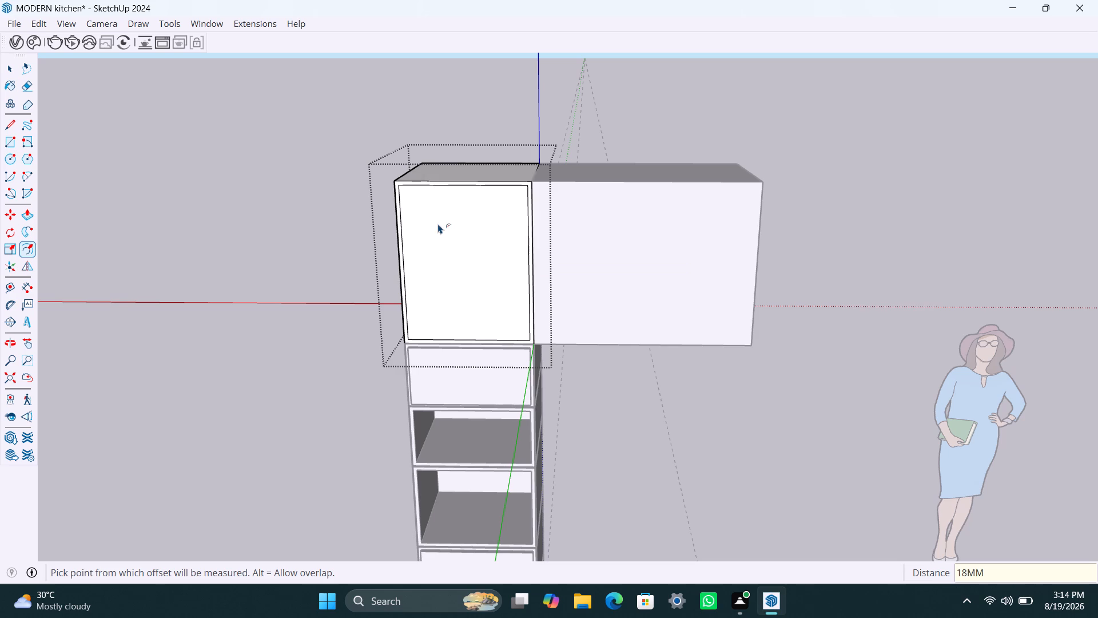
pyautogui.press('space')
# Push the 750 mm box's inner front face inward by 500 mm to hollow the box.
pyautogui.click(440, 244)
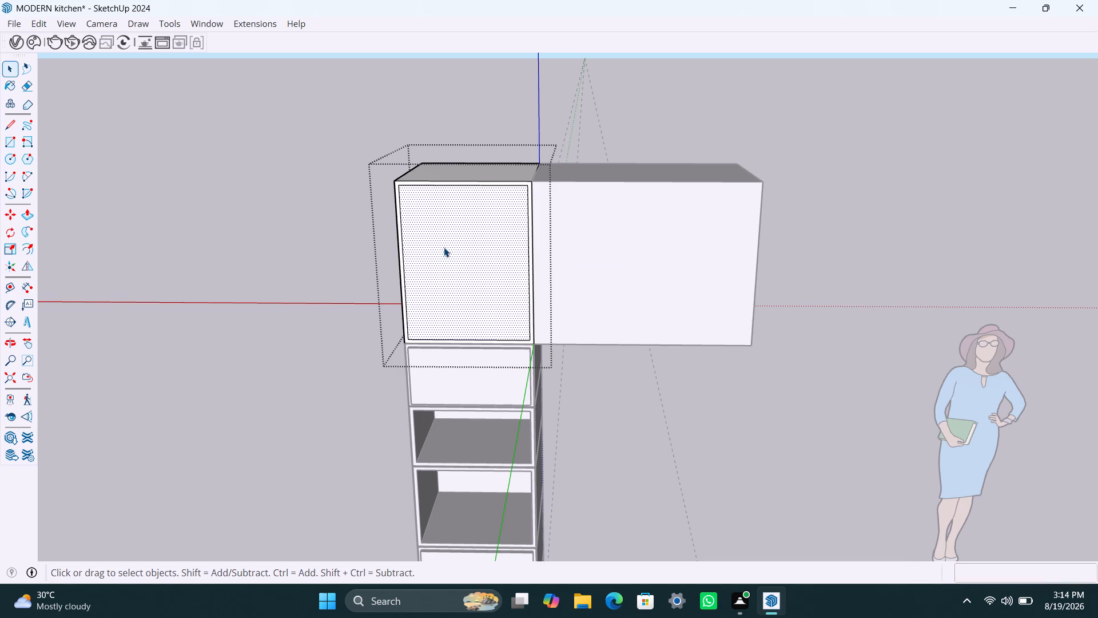
pyautogui.press('p')
pyautogui.click(445, 256)
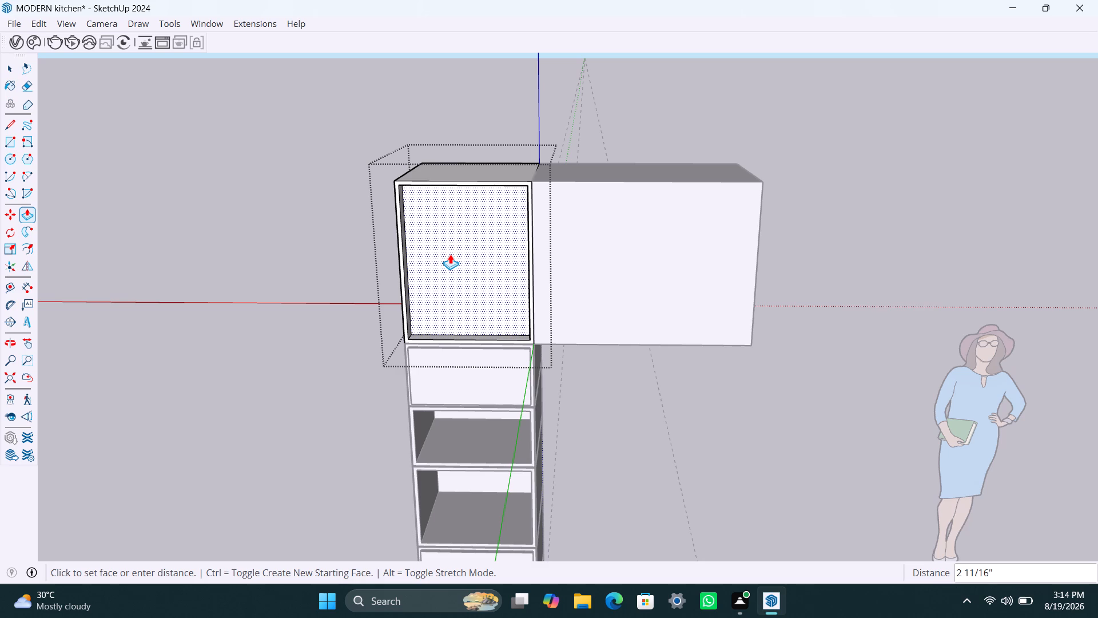
pyautogui.write('500MM')
pyautogui.press('Return')
pyautogui.press('space')
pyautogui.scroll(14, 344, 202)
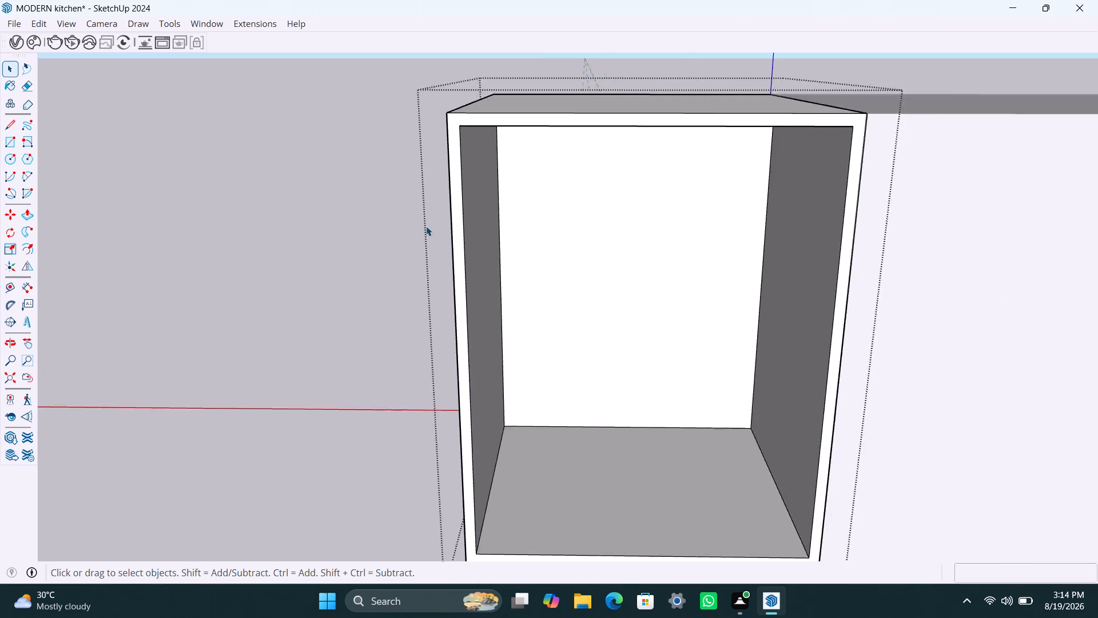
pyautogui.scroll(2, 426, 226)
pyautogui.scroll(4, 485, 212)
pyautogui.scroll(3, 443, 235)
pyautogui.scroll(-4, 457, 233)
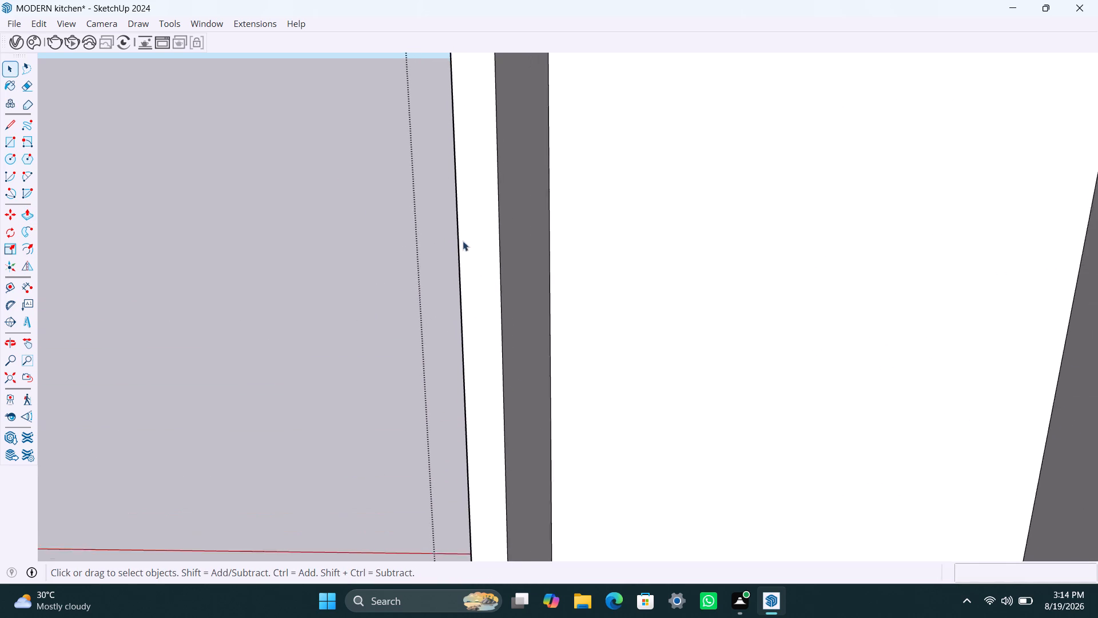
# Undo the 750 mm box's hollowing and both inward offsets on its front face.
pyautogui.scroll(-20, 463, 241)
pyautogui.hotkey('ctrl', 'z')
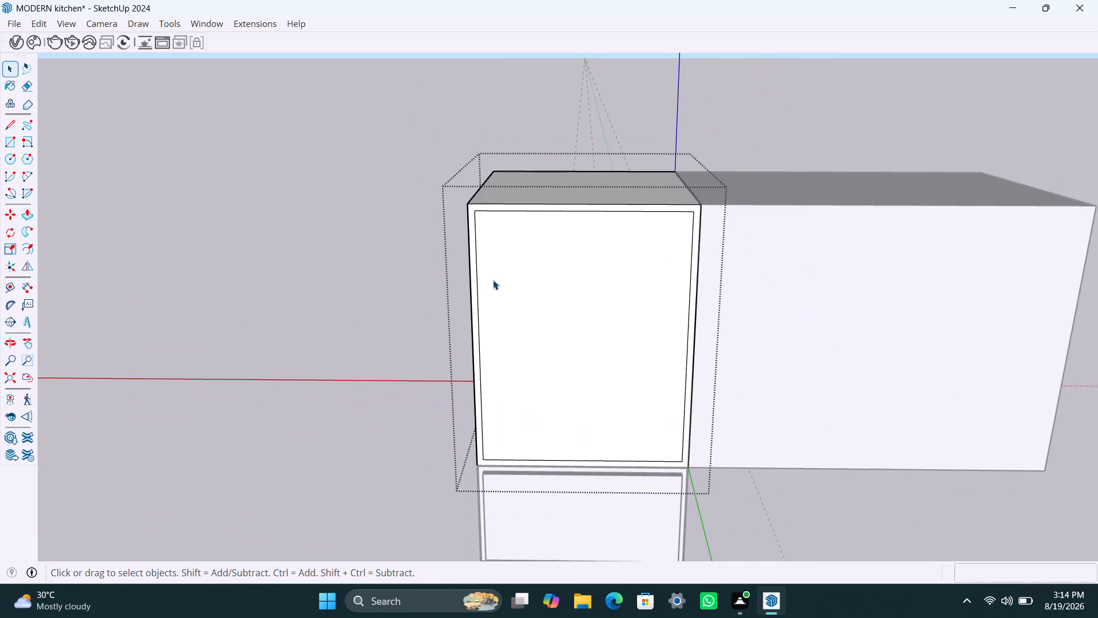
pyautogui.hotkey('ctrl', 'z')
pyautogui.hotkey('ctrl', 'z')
# Offset the 750 mm box's front face outline inward by 2.5 mm, and the resulting inner face by 18 mm.
pyautogui.press('f')
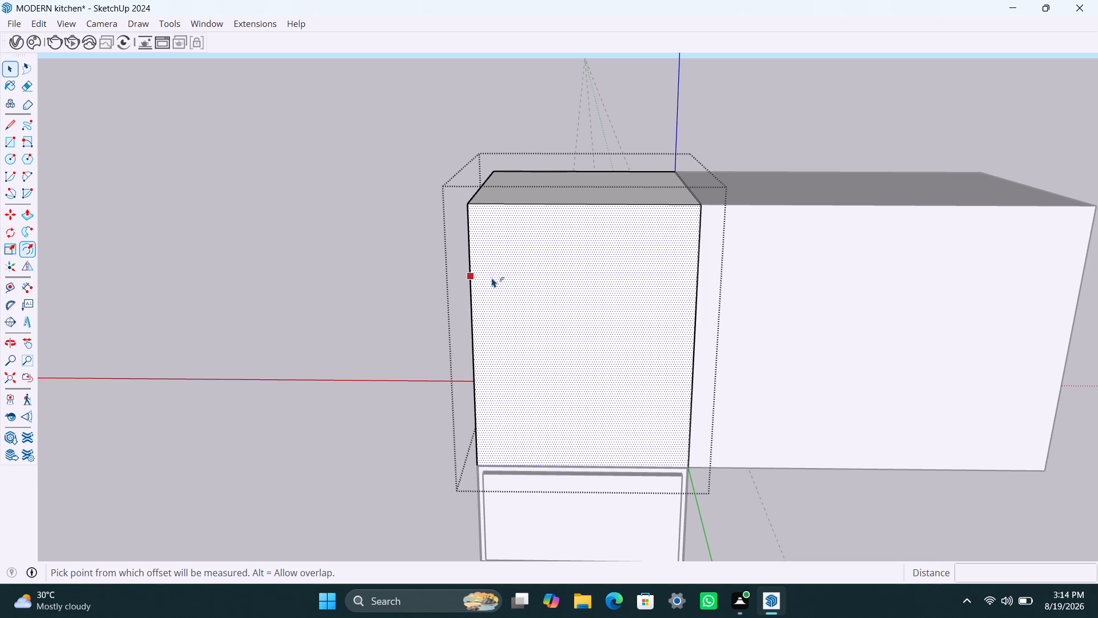
pyautogui.click(492, 278)
pyautogui.write('2.5MM')
pyautogui.press('Return')
pyautogui.scroll(4, 479, 252)
pyautogui.scroll(4, 518, 291)
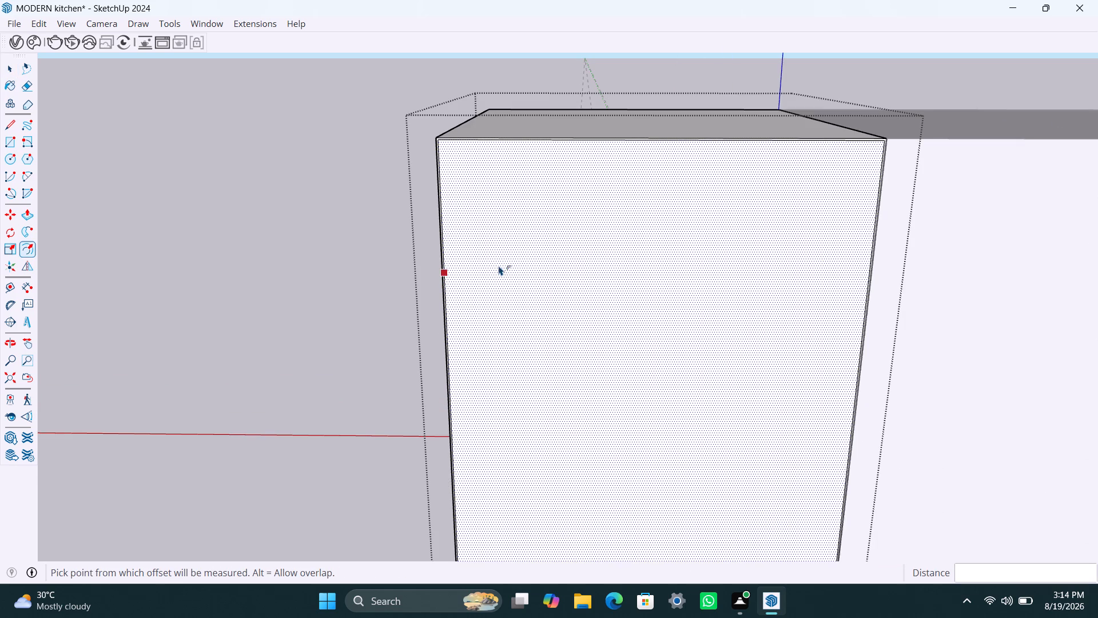
pyautogui.click(499, 266)
pyautogui.write('18MM')
pyautogui.press('Return')
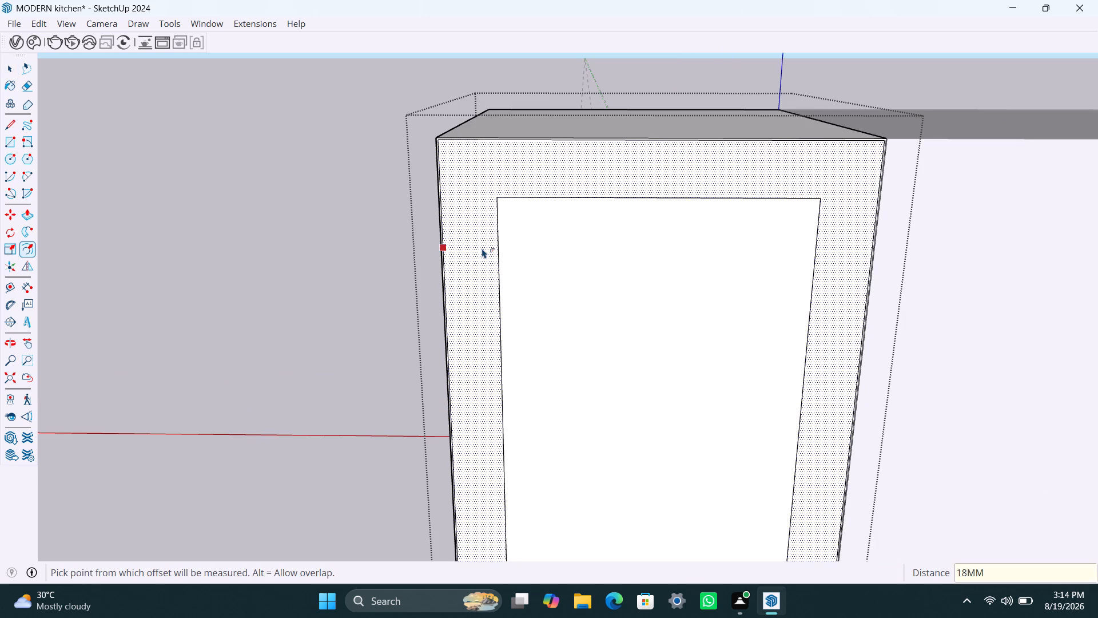
# Delete the thin 2.5 mm border face around the 750 mm box's front.
pyautogui.press('space')
pyautogui.scroll(14, 433, 259)
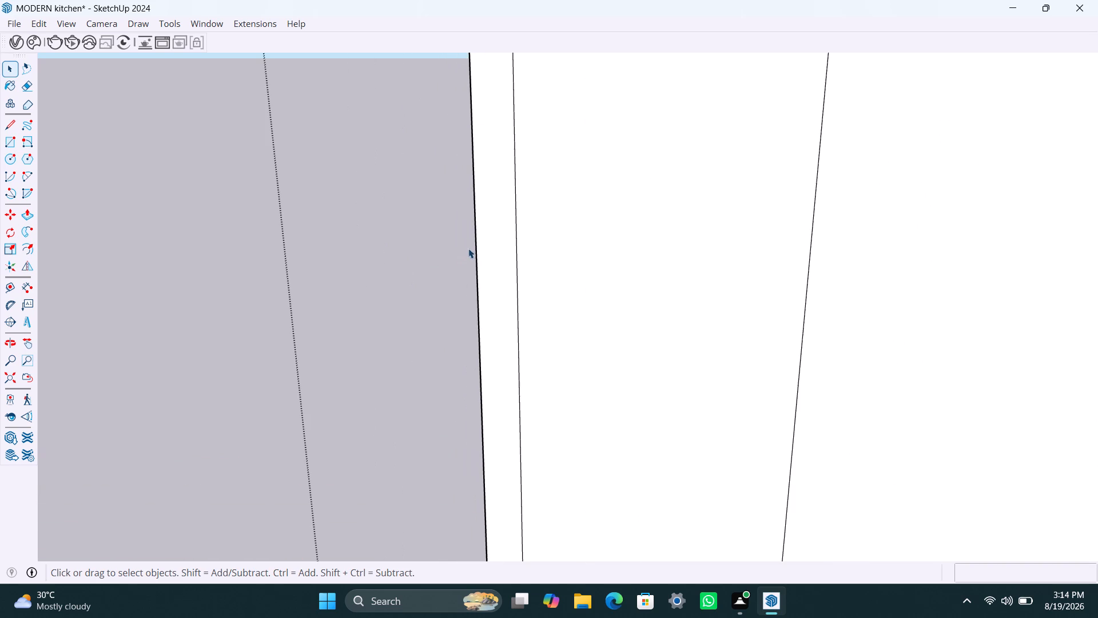
pyautogui.click(492, 238)
pyautogui.press('Delete')
pyautogui.scroll(-10, 616, 290)
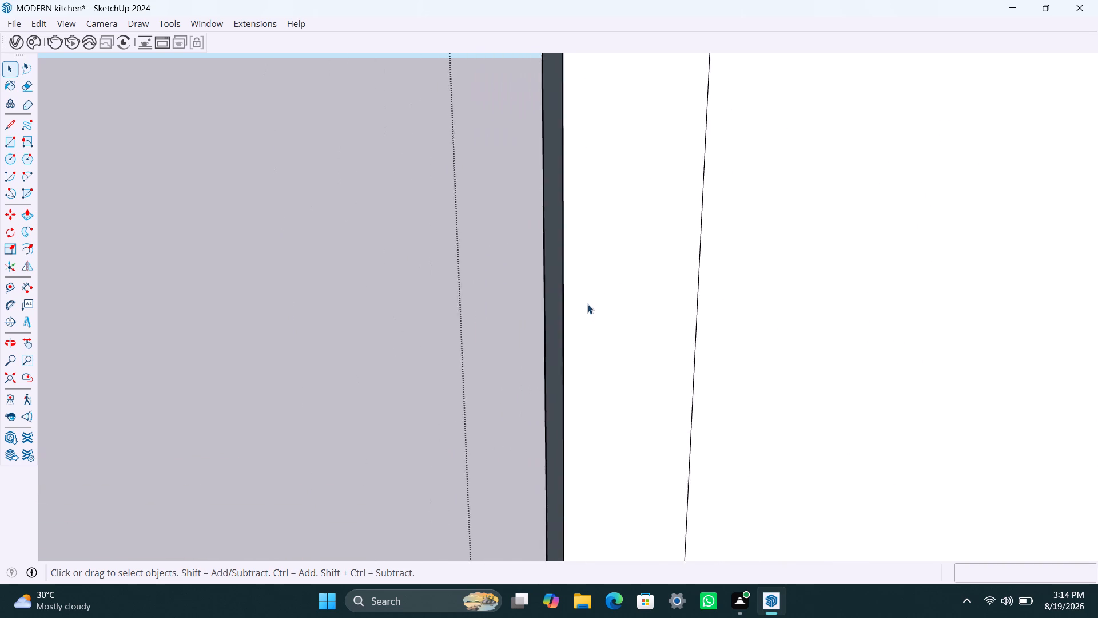
# Push the 750 mm box's inner front face inward by 500 mm to hollow the box.
pyautogui.scroll(-12, 587, 304)
pyautogui.moveTo(579, 303); pyautogui.dragTo(523, 287, button='middle')
pyautogui.scroll(-19, 535, 304)
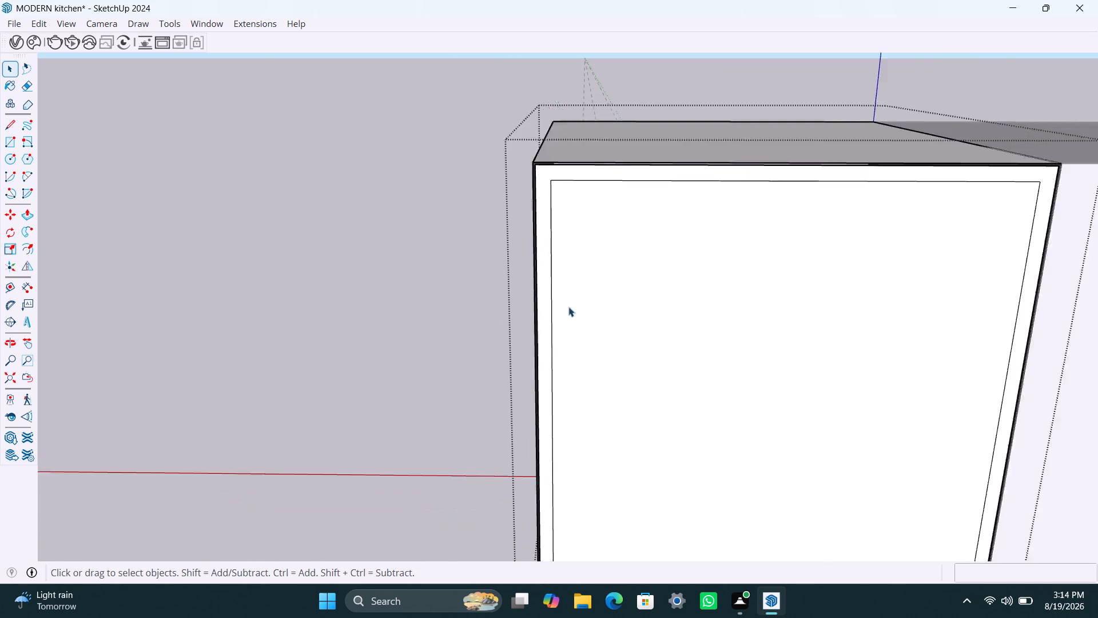
pyautogui.click(696, 316)
pyautogui.press('p')
pyautogui.click(696, 316)
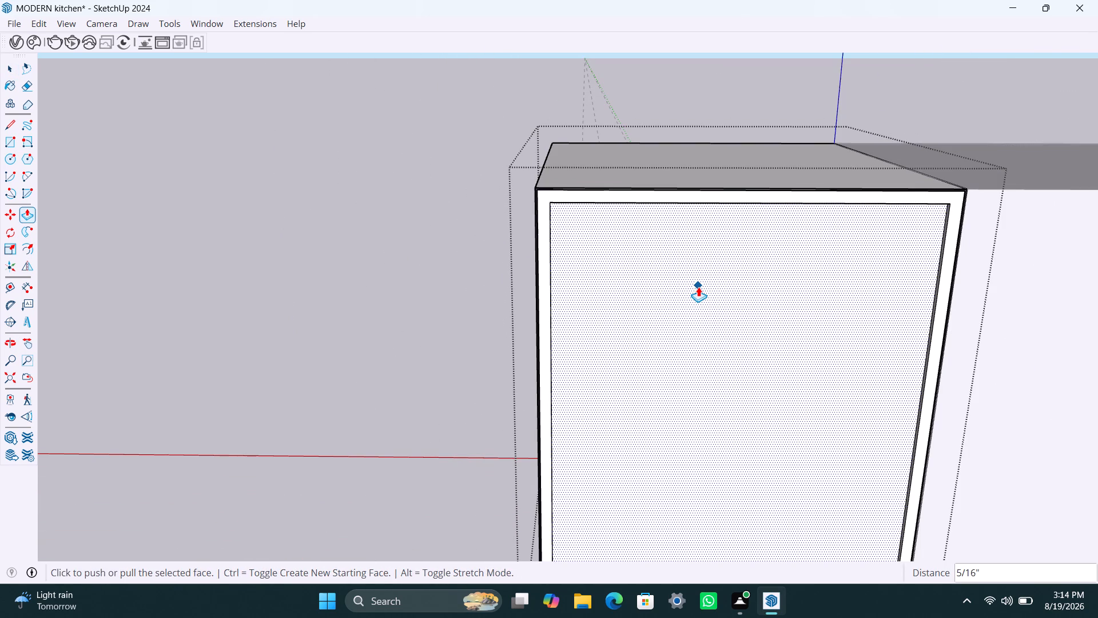
pyautogui.write('500MM')
pyautogui.press('Return')
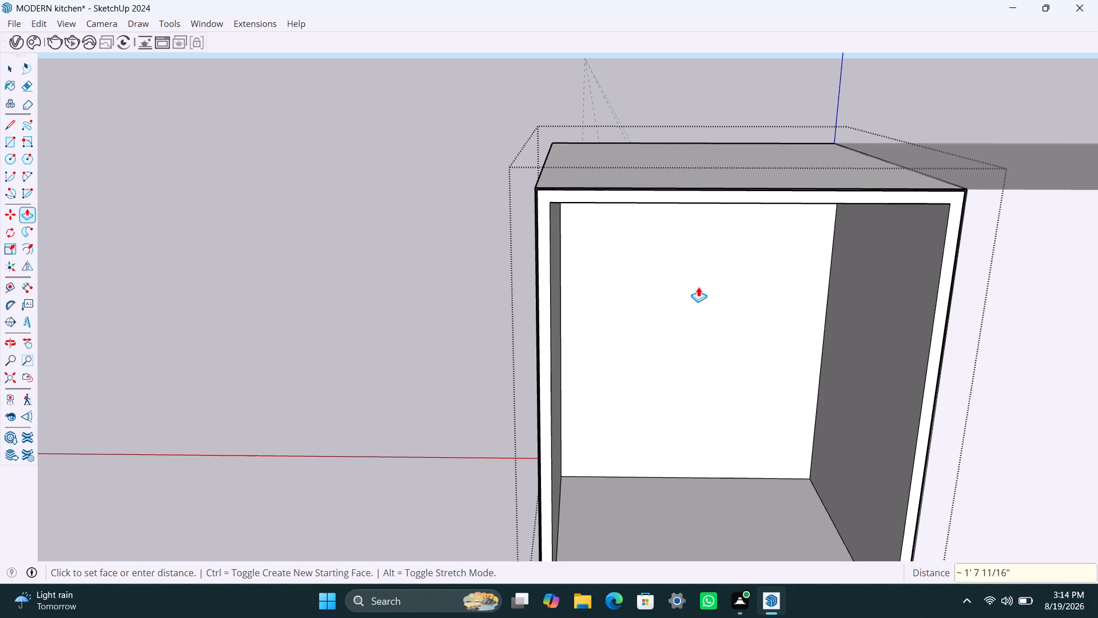
pyautogui.press('space')
# Draw a rectangle across the 750 mm box's front opening and make the selected front geometry a group.
pyautogui.scroll(-9, 606, 287)
pyautogui.moveTo(579, 297); pyautogui.dragTo(514, 272, button='middle')
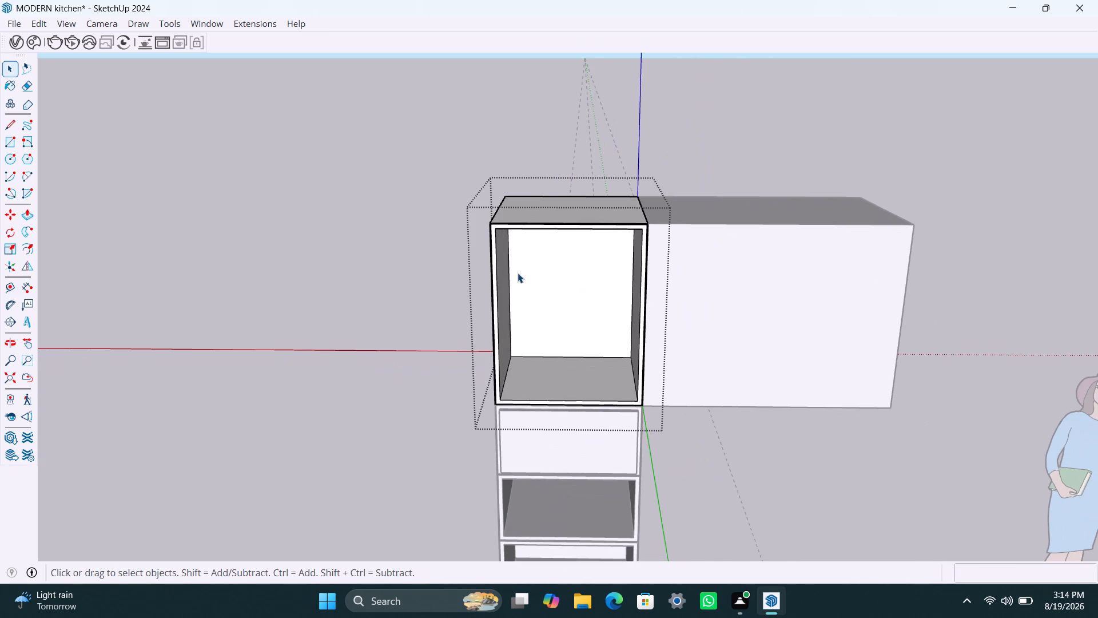
pyautogui.press('r')
pyautogui.click(497, 231)
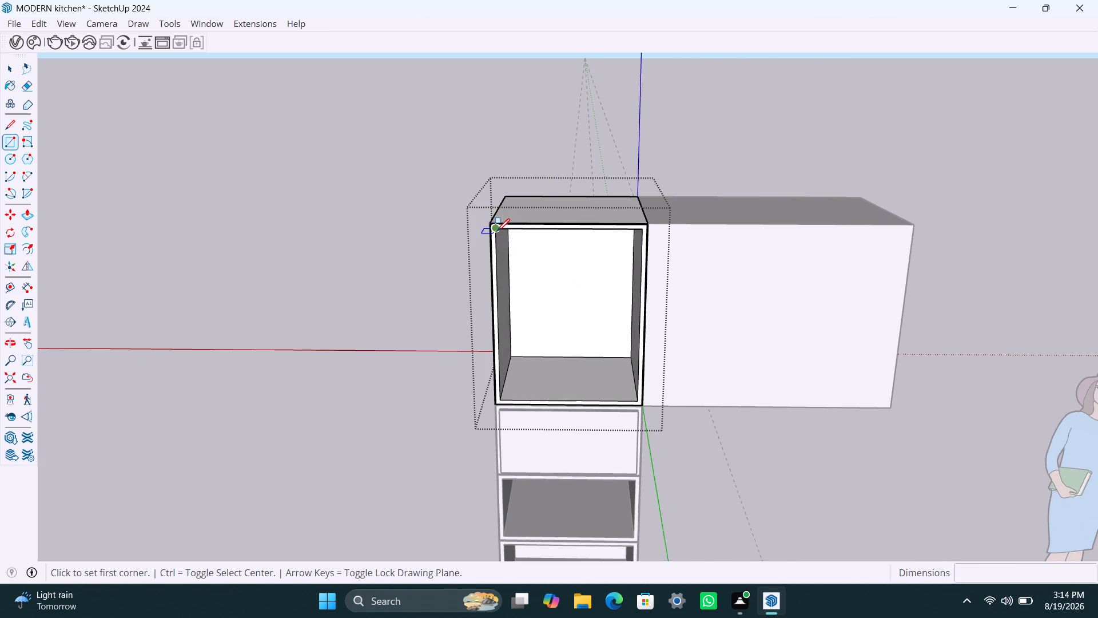
pyautogui.click(638, 396)
pyautogui.press('space')
pyautogui.doubleClick(601, 351)
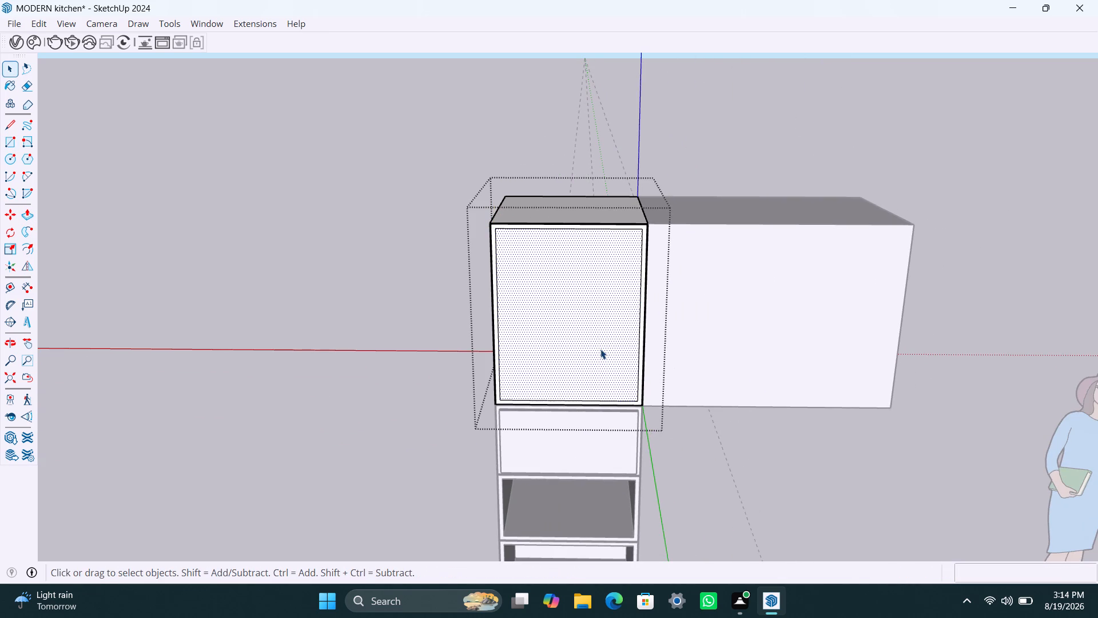
pyautogui.rightClick(600, 349)
pyautogui.click(553, 343)
pyautogui.tripleClick(553, 340)
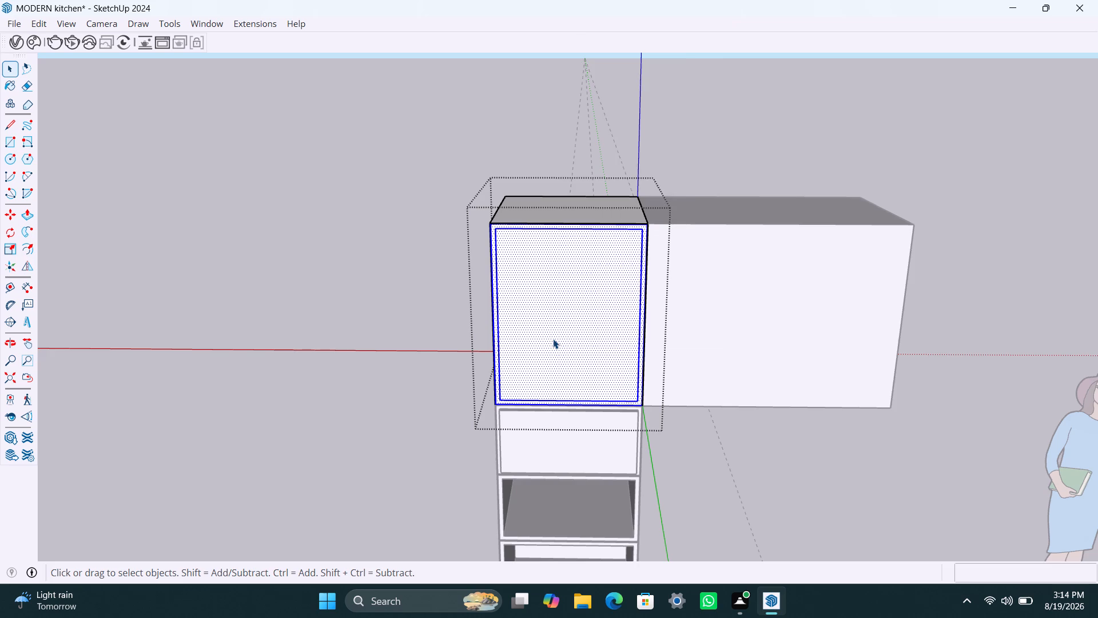
pyautogui.rightClick(553, 339)
pyautogui.click(618, 138)
# Open the new front panel group, push its inner face by 18 mm, and leave the box.
pyautogui.tripleClick(604, 283)
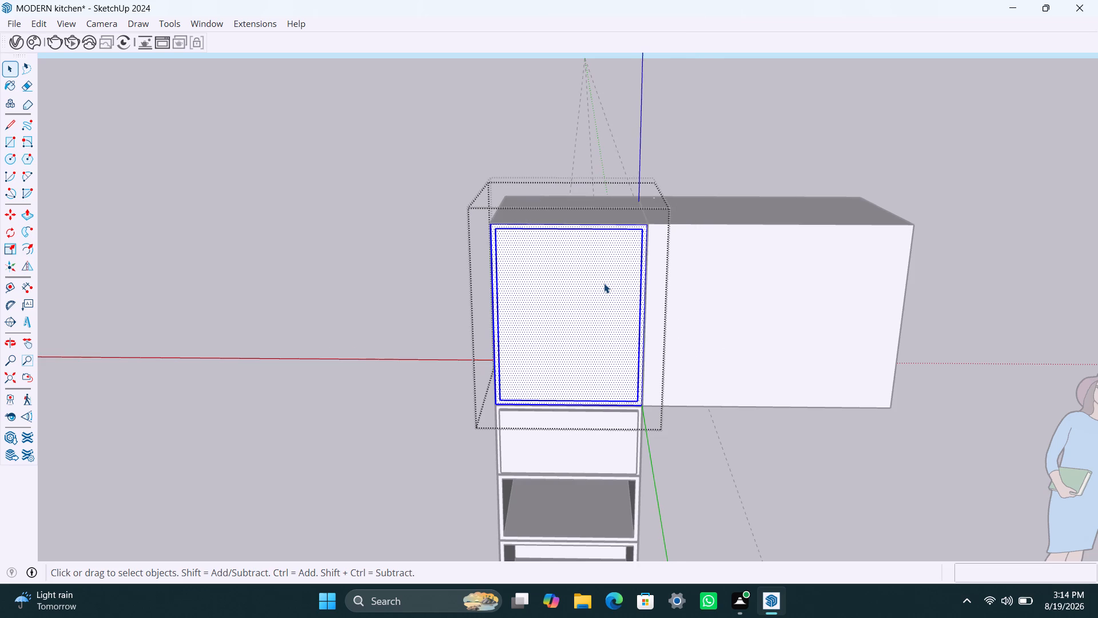
pyautogui.click(604, 283)
pyautogui.click(600, 288)
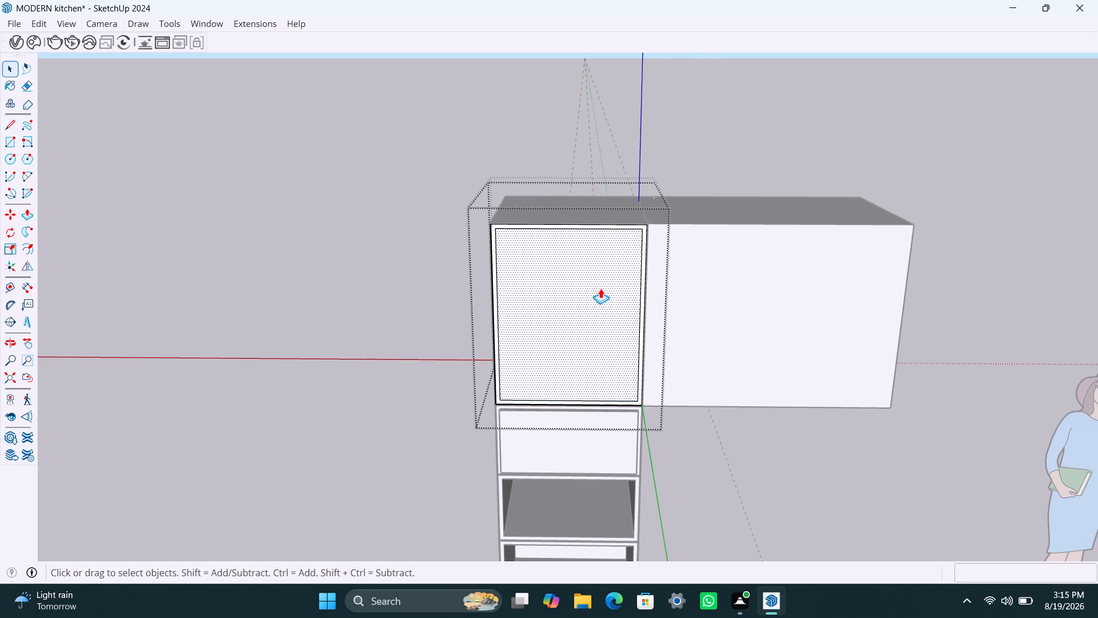
pyautogui.press('p')
pyautogui.click(600, 288)
pyautogui.write('18MM')
pyautogui.press('Return')
pyautogui.press('space')
pyautogui.moveTo(791, 183); pyautogui.dragTo(791, 178)
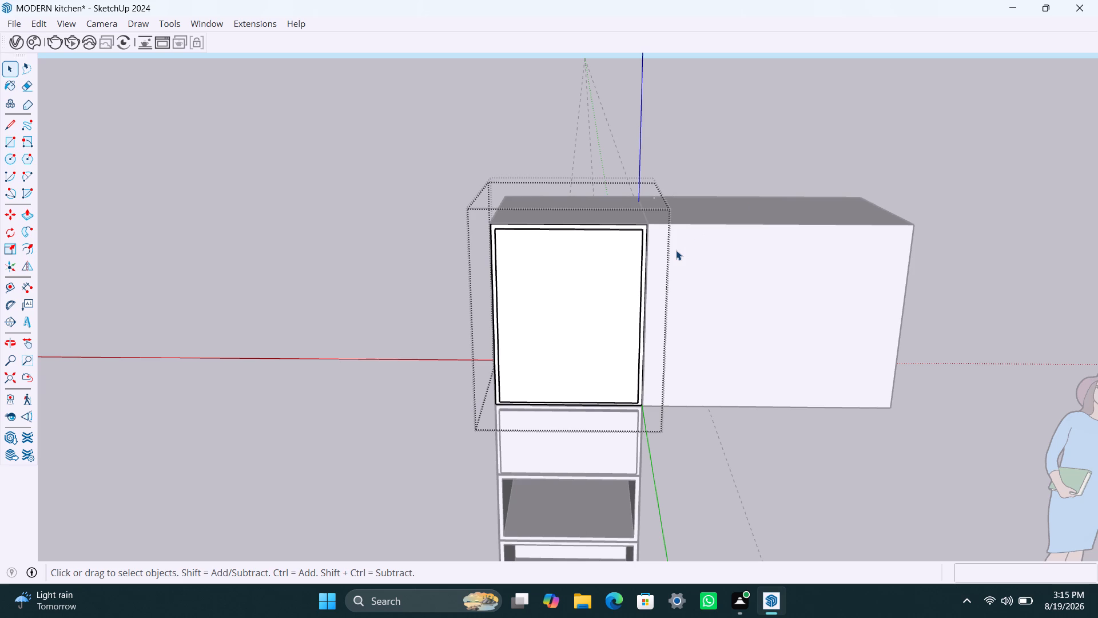
pyautogui.click(737, 171)
pyautogui.scroll(-4, 656, 275)
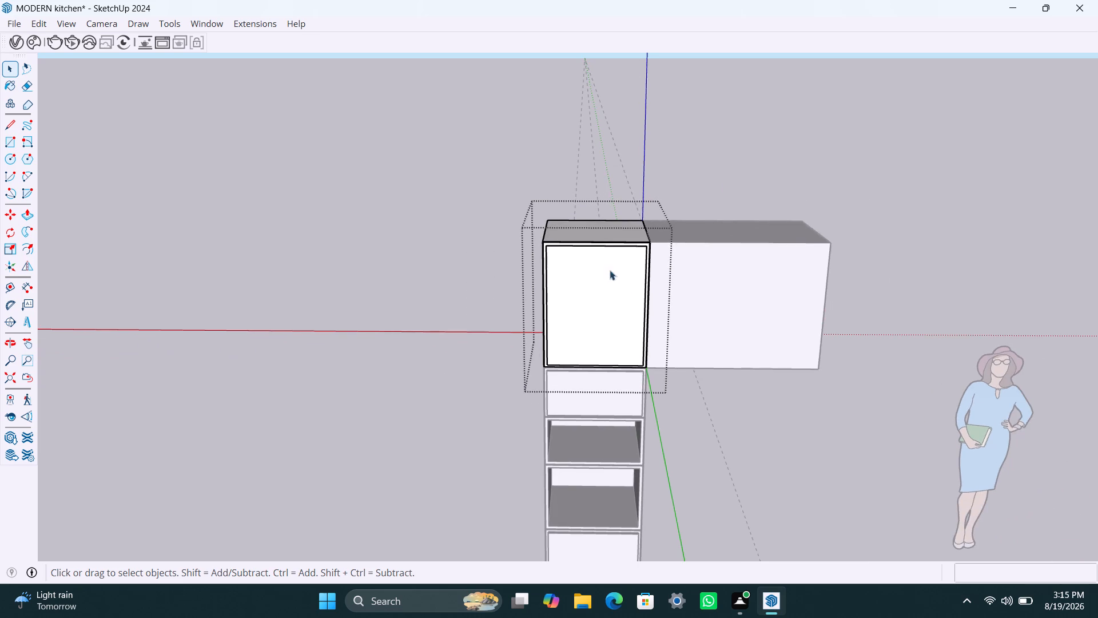
pyautogui.click(744, 148)
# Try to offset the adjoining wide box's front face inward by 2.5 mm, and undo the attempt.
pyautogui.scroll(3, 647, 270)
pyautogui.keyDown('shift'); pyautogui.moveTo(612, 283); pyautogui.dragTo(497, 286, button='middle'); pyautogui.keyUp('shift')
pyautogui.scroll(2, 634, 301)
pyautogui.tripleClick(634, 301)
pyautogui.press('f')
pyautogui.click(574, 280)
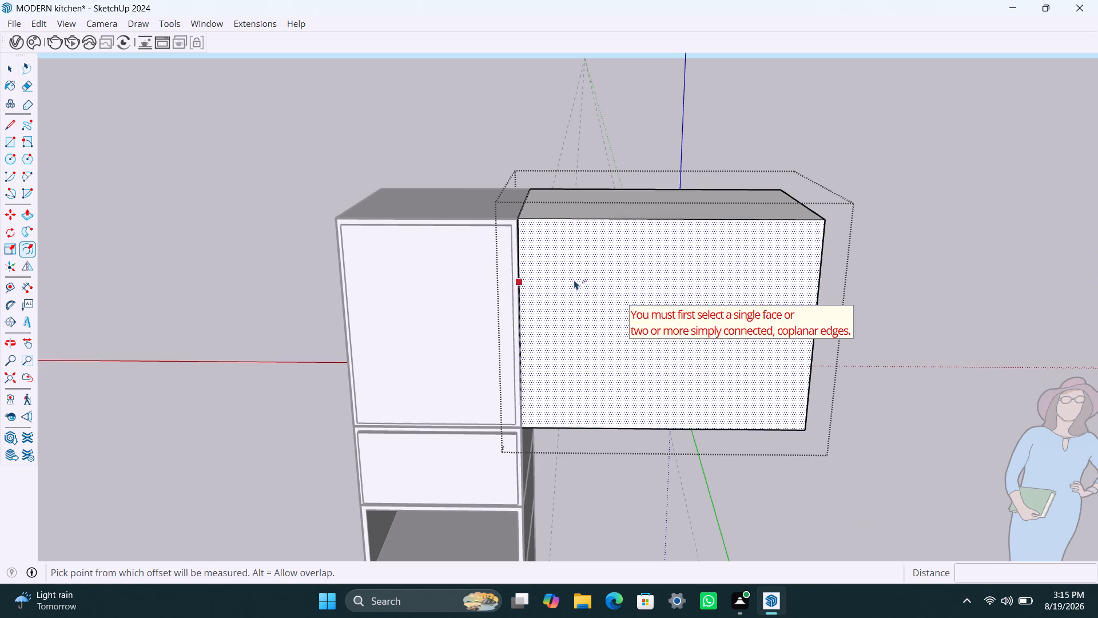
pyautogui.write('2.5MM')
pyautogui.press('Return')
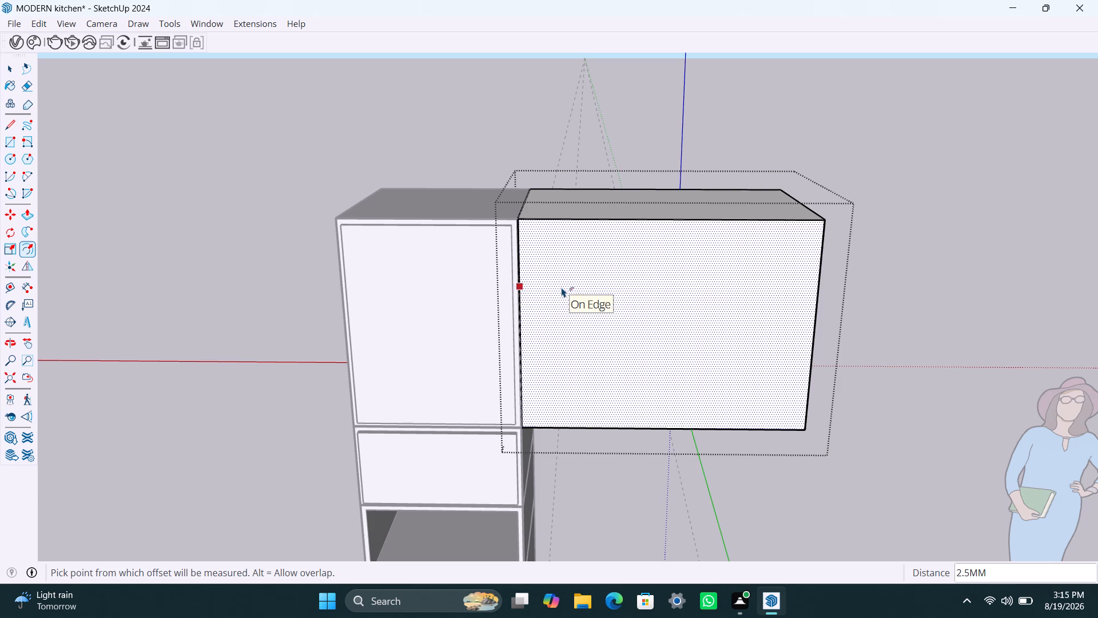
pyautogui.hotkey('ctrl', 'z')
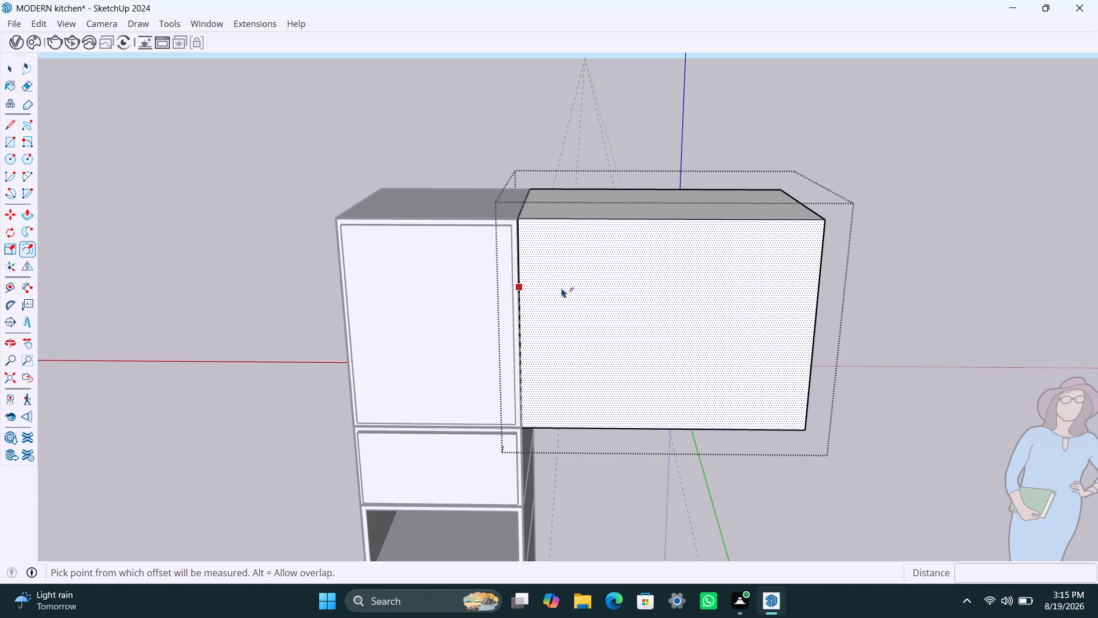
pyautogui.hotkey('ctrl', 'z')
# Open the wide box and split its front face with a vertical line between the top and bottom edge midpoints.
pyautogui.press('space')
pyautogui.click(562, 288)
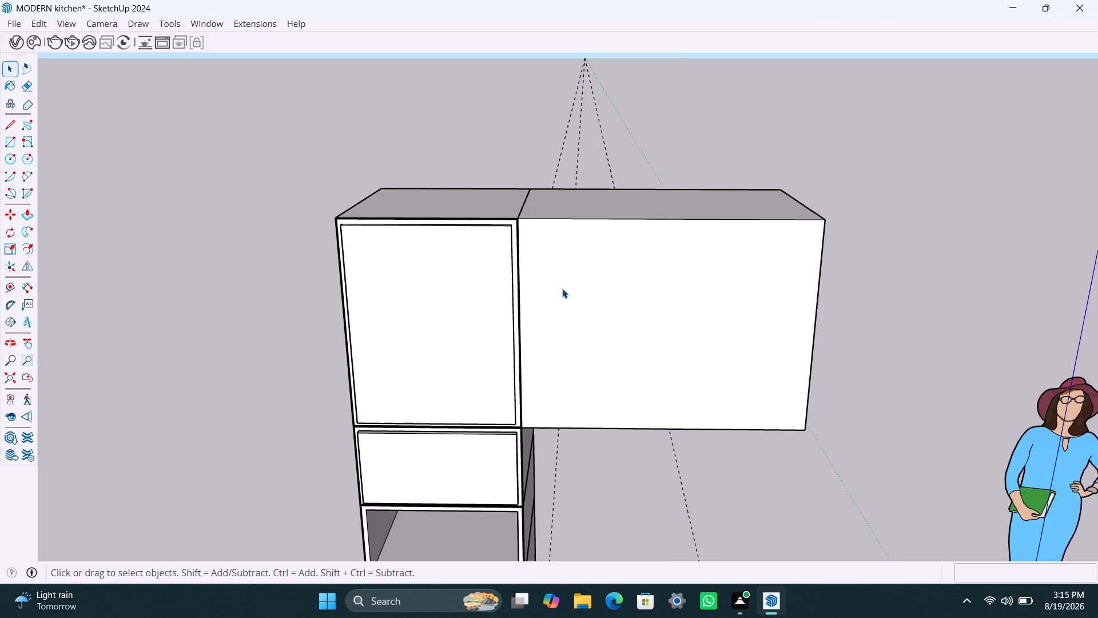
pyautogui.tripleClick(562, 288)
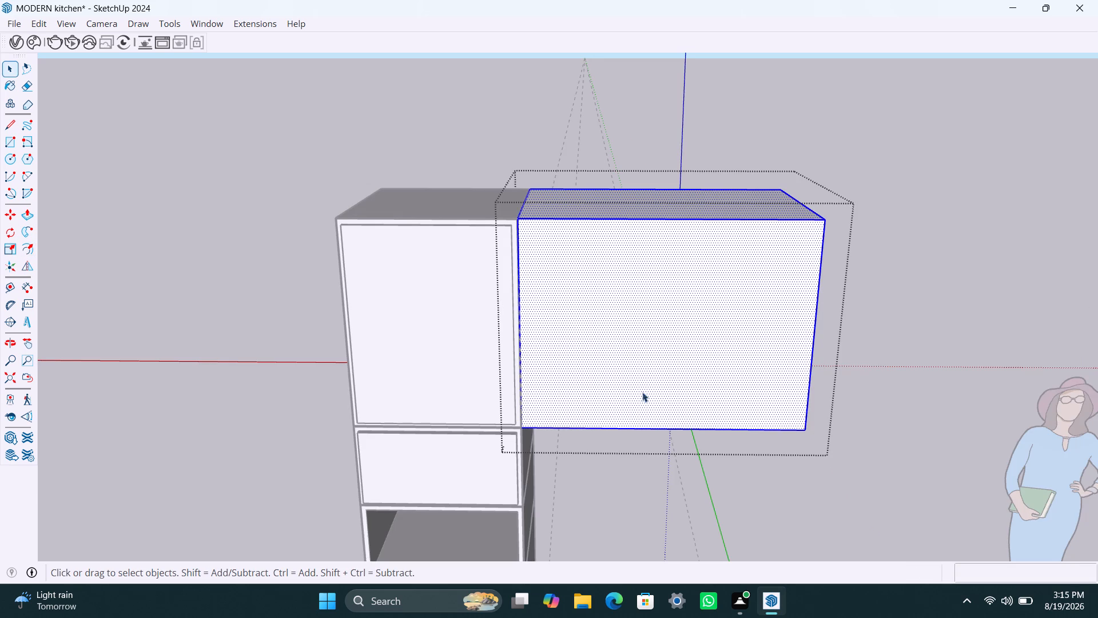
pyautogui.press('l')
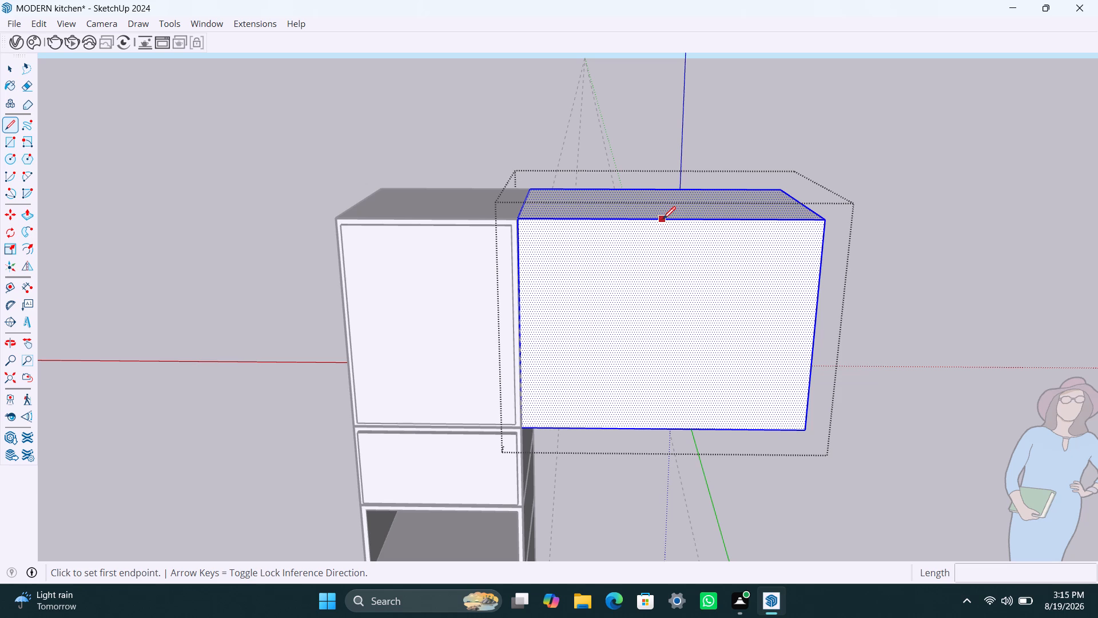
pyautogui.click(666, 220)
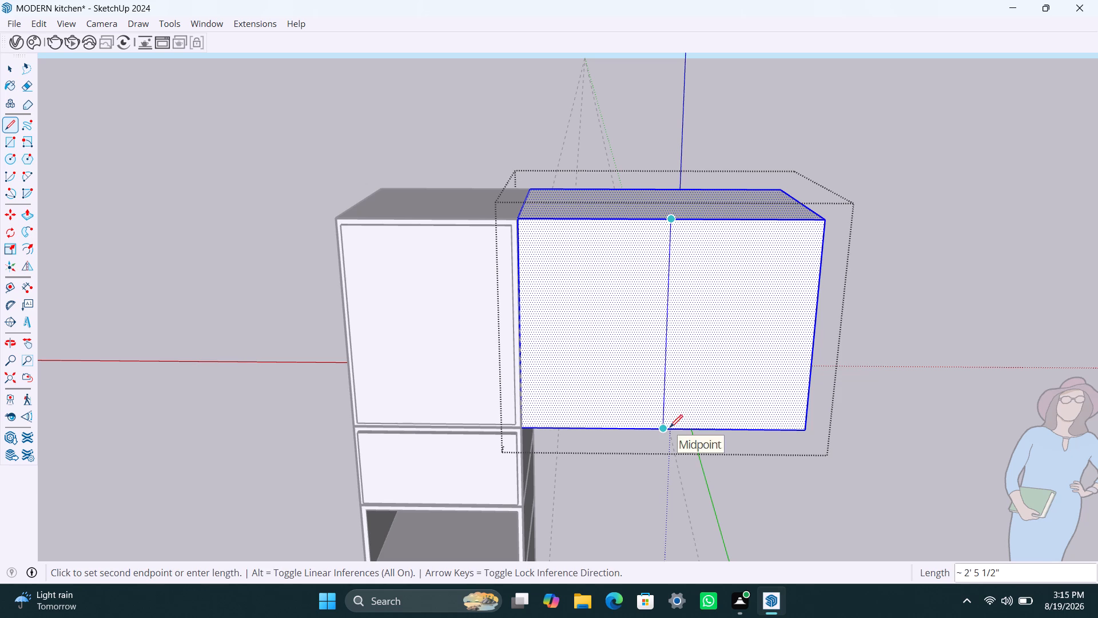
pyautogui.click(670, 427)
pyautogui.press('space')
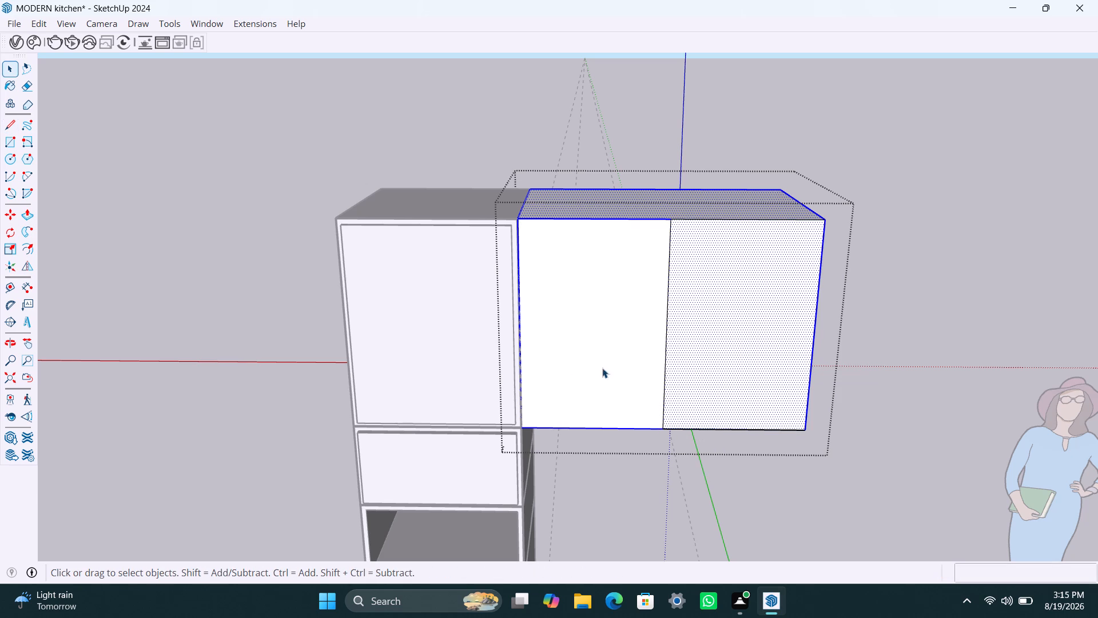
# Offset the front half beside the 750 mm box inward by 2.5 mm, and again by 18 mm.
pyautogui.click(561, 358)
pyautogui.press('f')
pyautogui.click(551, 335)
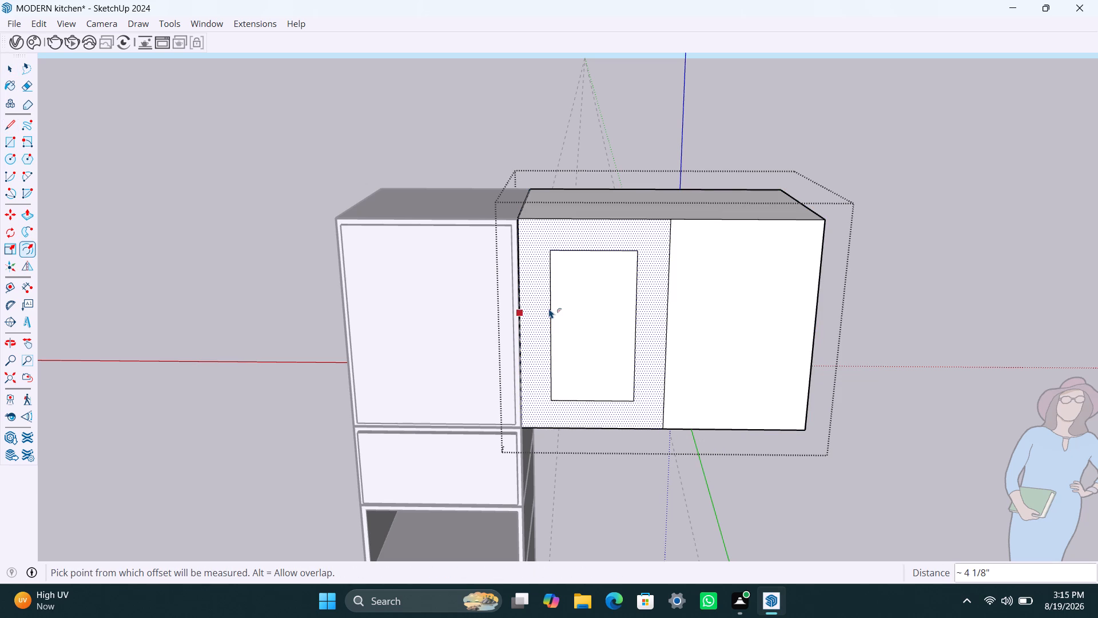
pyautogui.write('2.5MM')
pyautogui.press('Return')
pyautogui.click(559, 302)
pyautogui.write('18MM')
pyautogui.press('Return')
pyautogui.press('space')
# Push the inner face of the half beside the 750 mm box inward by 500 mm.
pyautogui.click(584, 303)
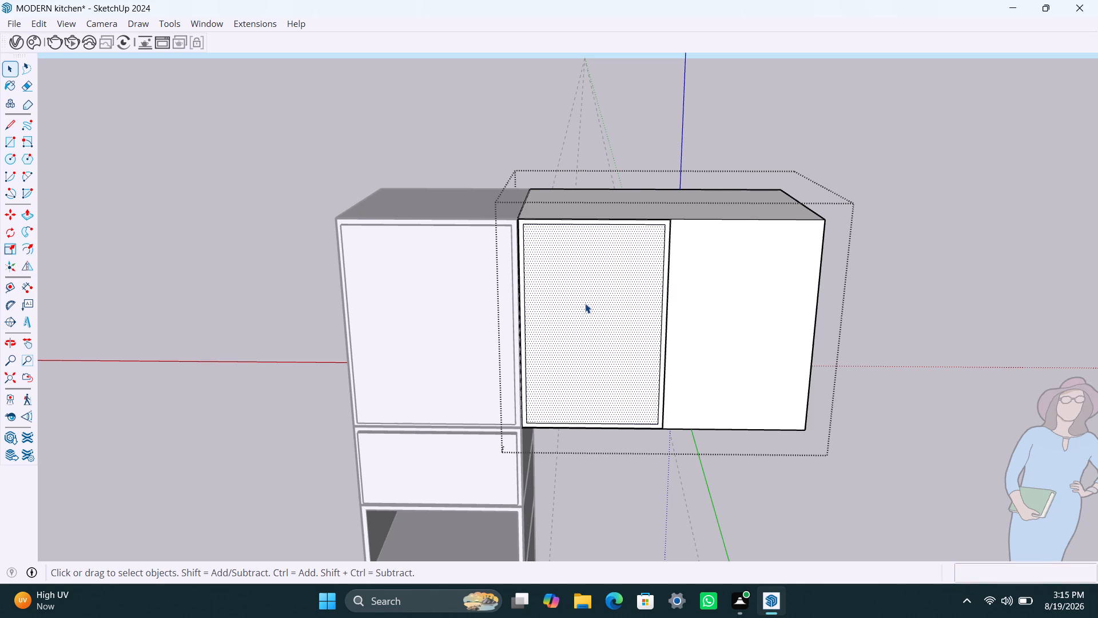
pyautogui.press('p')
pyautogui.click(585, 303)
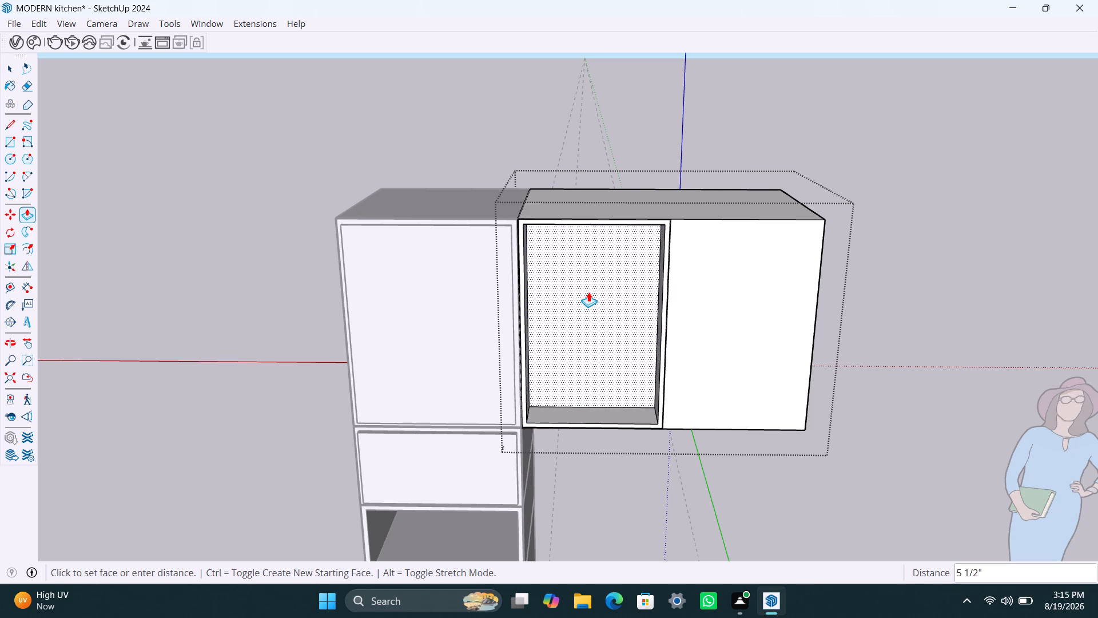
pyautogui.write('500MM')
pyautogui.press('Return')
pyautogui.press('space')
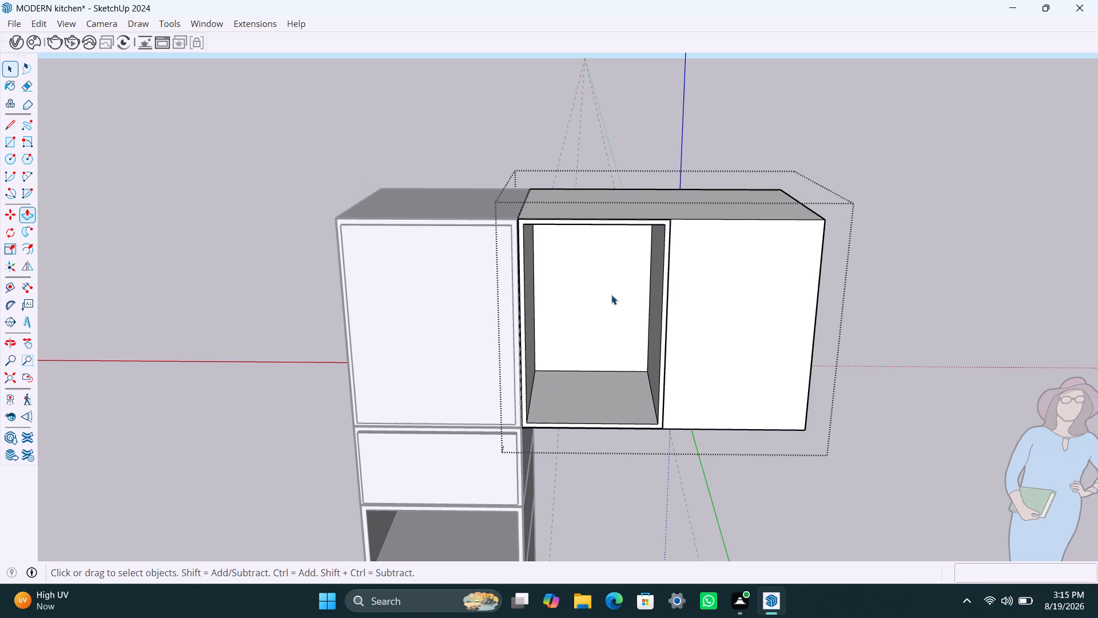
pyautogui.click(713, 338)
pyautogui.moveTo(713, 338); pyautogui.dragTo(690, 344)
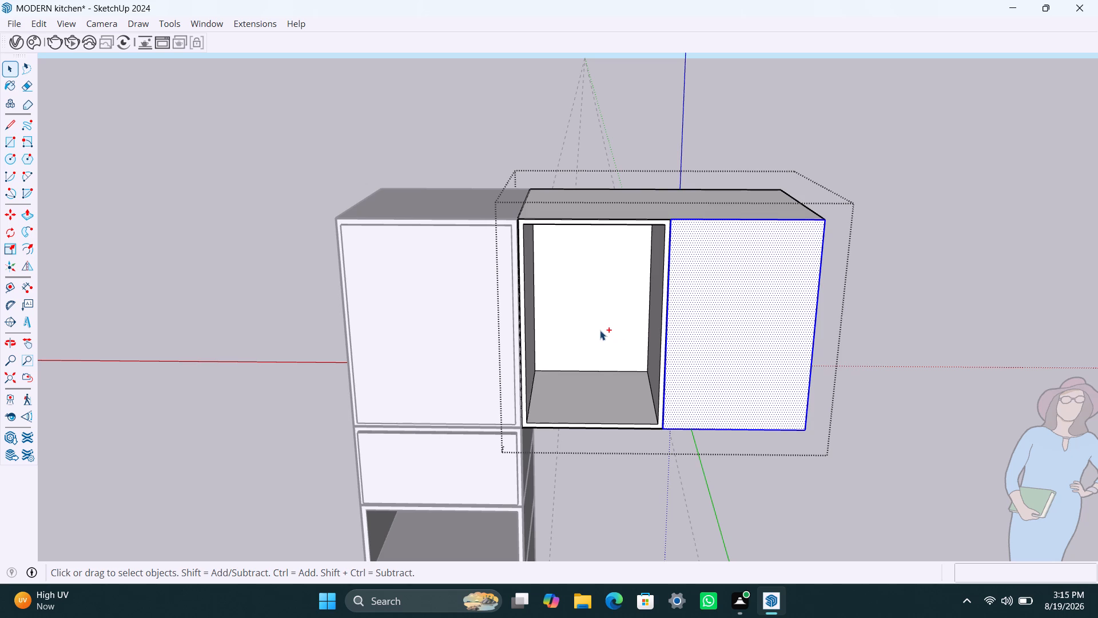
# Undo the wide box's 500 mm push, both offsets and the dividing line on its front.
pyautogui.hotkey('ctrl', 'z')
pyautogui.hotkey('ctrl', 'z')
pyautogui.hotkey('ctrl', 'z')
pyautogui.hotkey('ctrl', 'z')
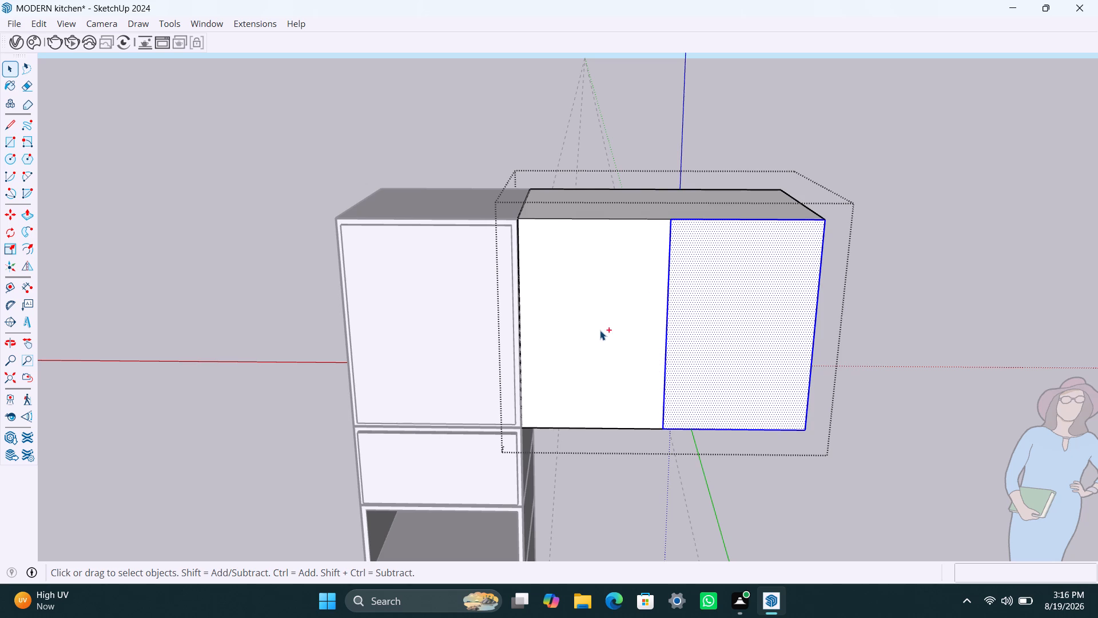
# Offset the wide box's whole front face outline inward by 2.5 mm, and the resulting inner face by 18 mm.
pyautogui.press('f')
pyautogui.click(554, 299)
pyautogui.write('2.5MM')
pyautogui.press('Return')
pyautogui.click(549, 281)
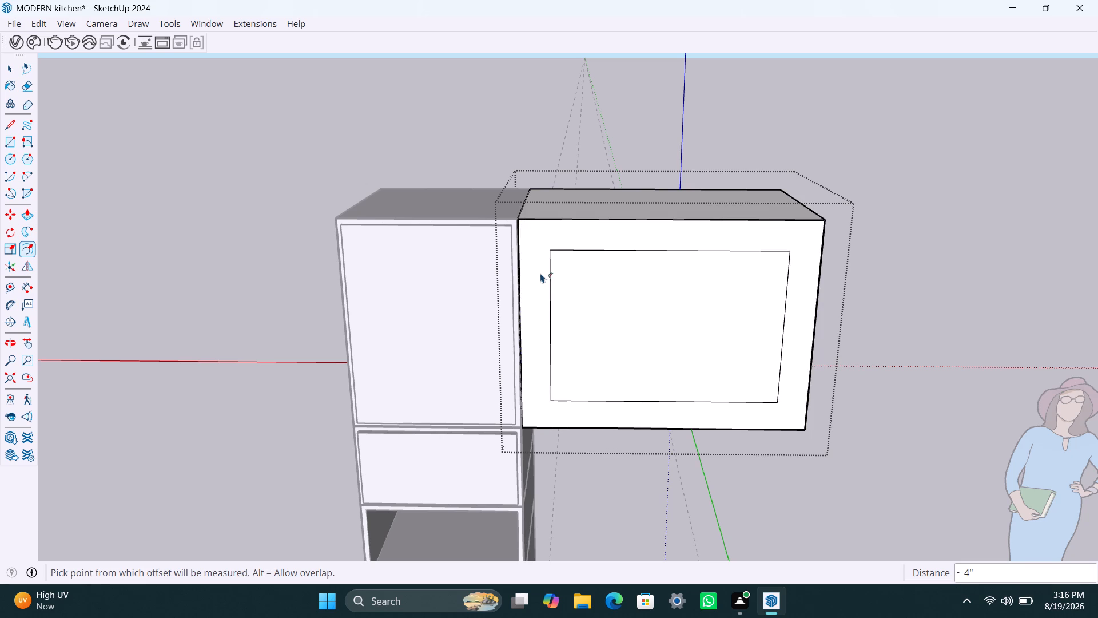
pyautogui.write('18')
pyautogui.write('MM')
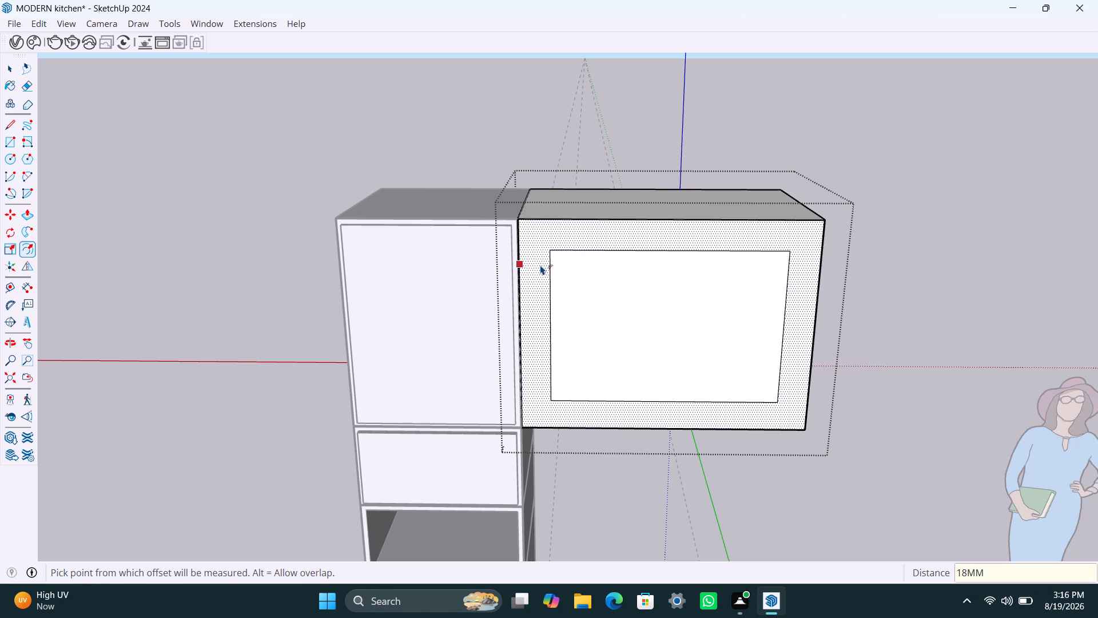
pyautogui.press('Return')
pyautogui.press('space')
# Delete the 2.5 mm rim face around the wide upper box's front.
pyautogui.scroll(20, 538, 235)
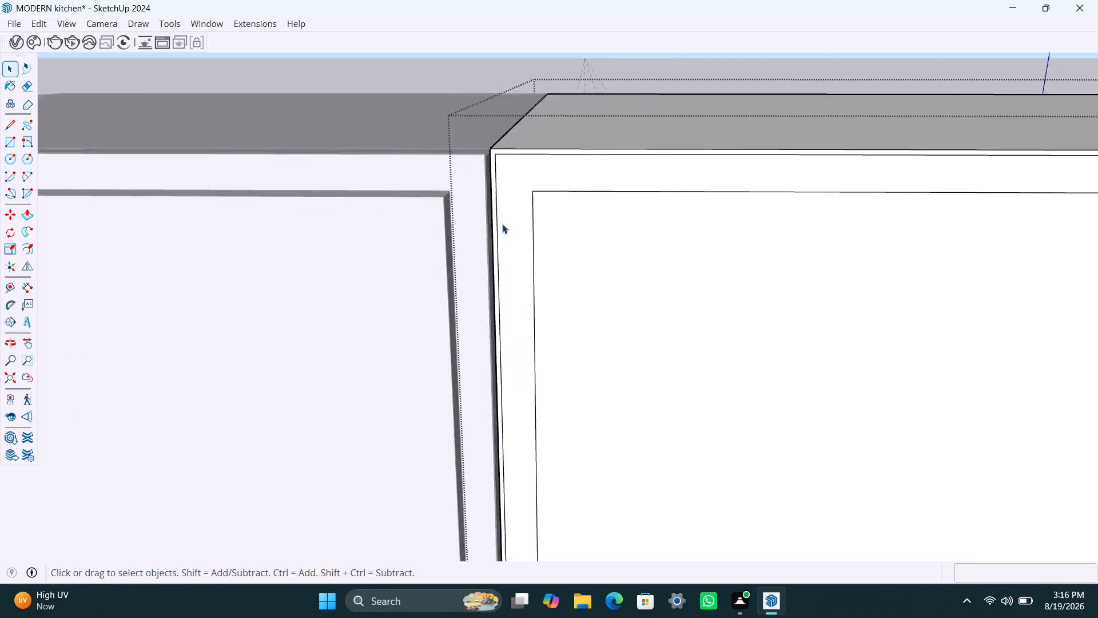
pyautogui.scroll(4, 502, 224)
pyautogui.click(490, 196)
pyautogui.click(487, 209)
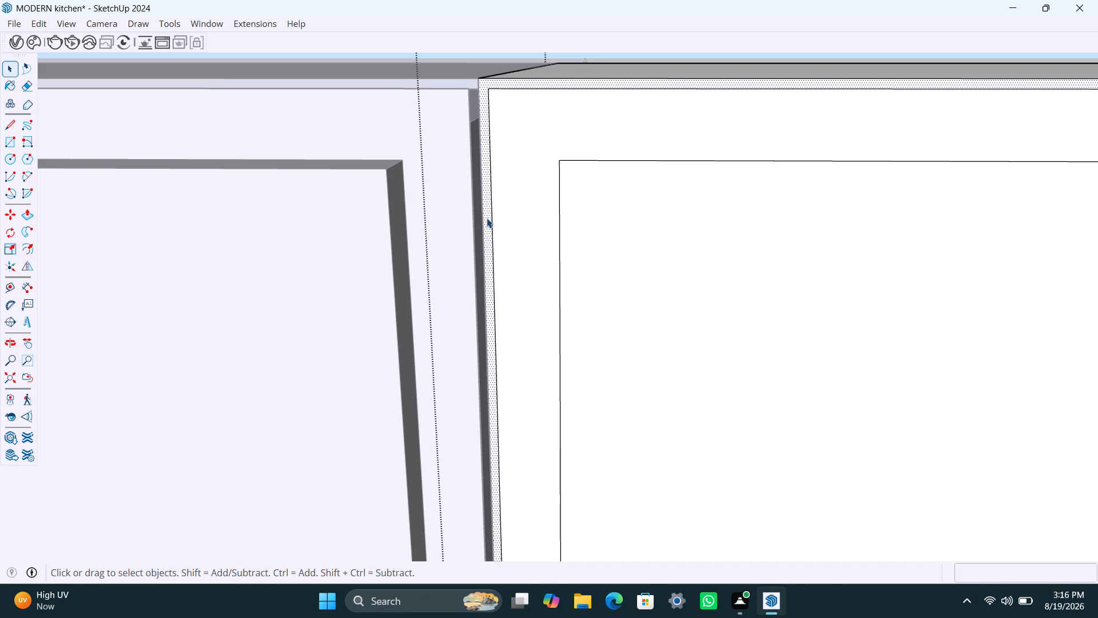
pyautogui.press('Delete')
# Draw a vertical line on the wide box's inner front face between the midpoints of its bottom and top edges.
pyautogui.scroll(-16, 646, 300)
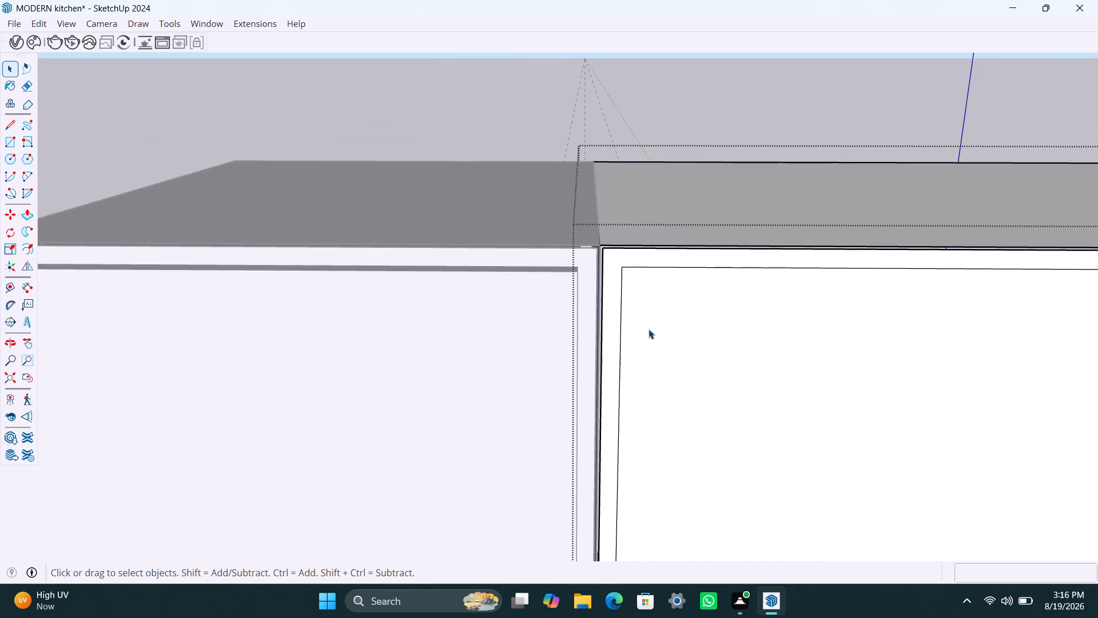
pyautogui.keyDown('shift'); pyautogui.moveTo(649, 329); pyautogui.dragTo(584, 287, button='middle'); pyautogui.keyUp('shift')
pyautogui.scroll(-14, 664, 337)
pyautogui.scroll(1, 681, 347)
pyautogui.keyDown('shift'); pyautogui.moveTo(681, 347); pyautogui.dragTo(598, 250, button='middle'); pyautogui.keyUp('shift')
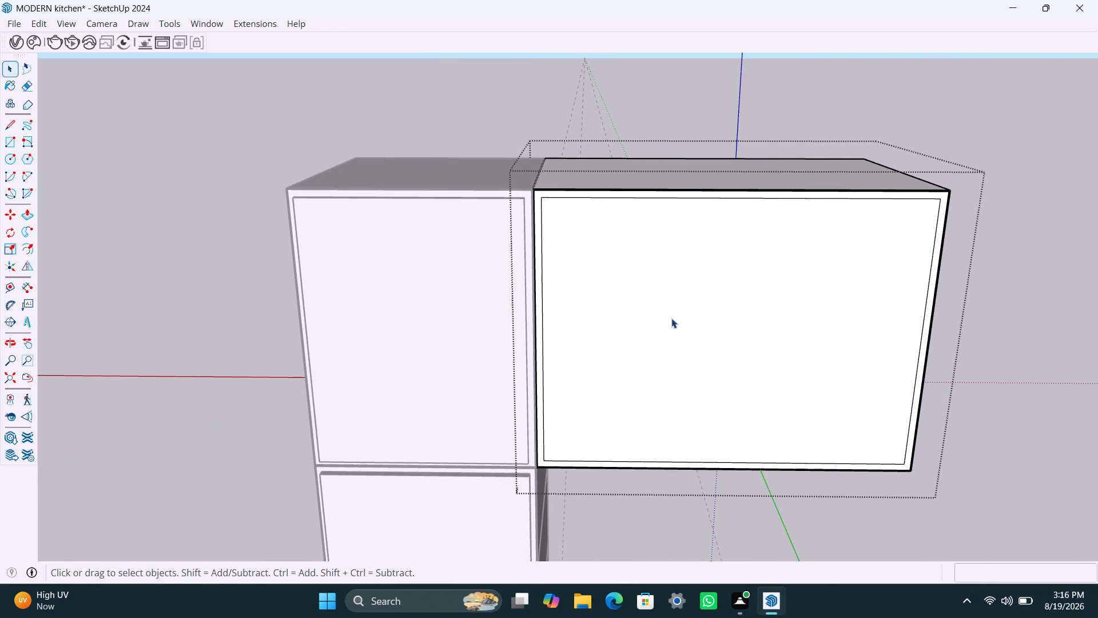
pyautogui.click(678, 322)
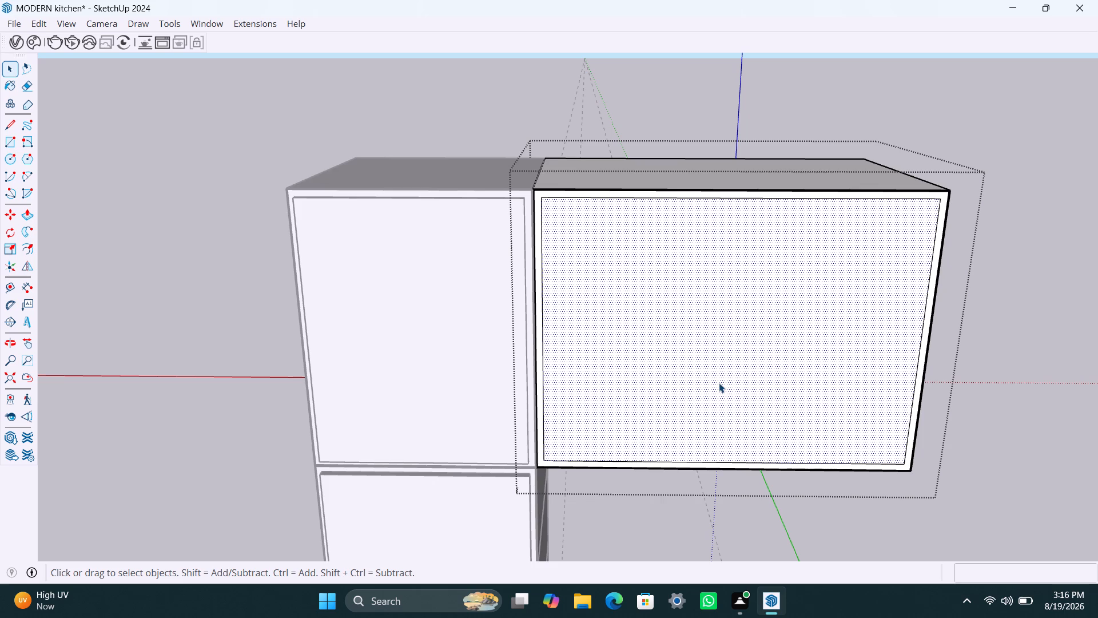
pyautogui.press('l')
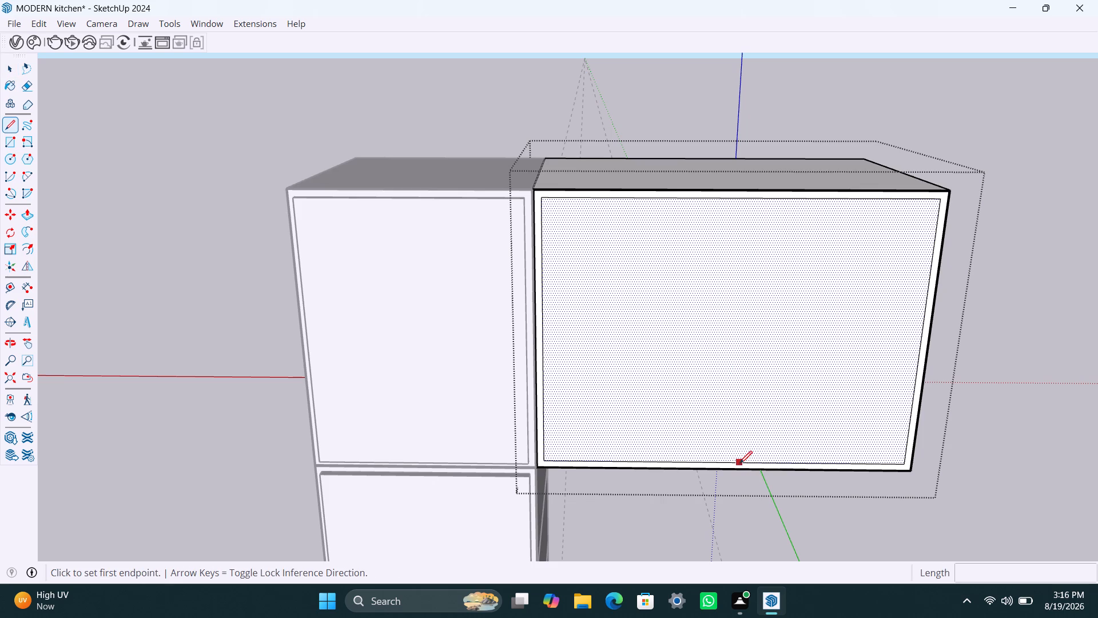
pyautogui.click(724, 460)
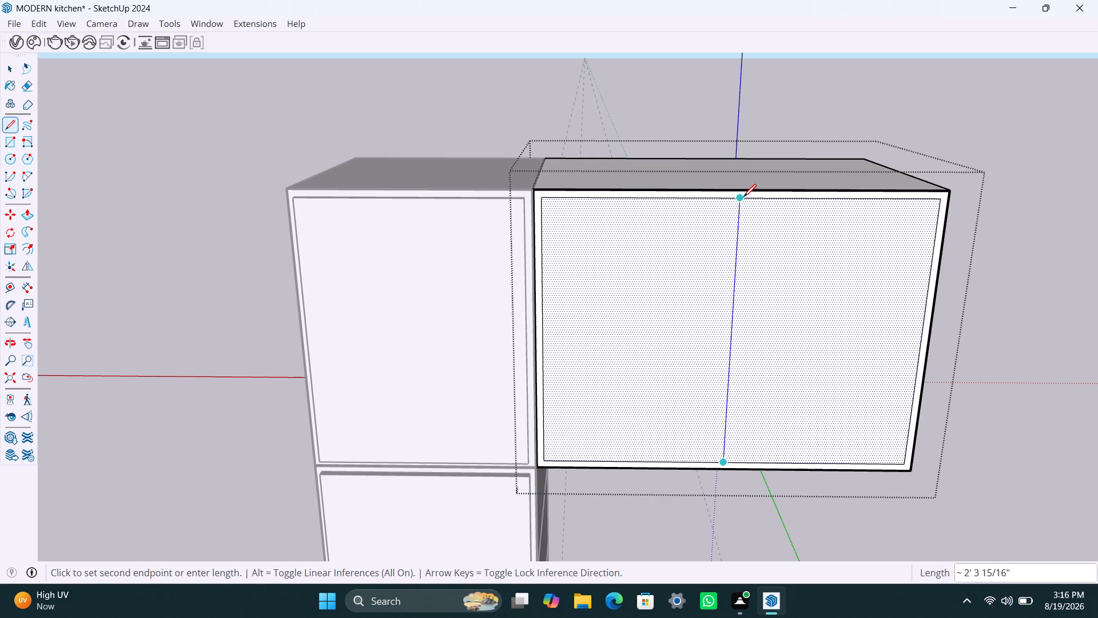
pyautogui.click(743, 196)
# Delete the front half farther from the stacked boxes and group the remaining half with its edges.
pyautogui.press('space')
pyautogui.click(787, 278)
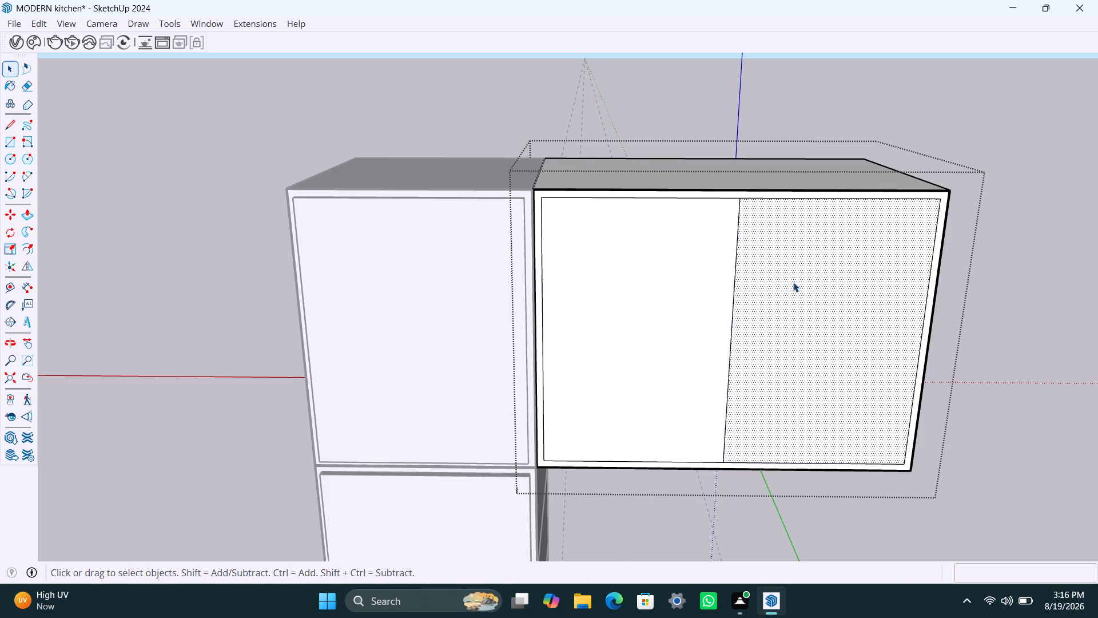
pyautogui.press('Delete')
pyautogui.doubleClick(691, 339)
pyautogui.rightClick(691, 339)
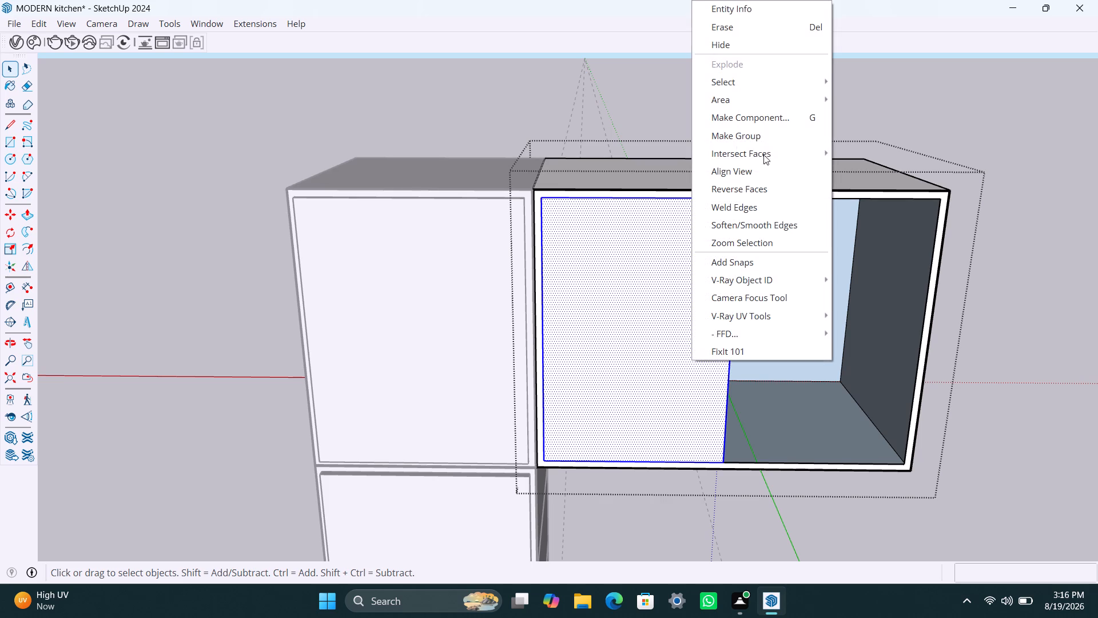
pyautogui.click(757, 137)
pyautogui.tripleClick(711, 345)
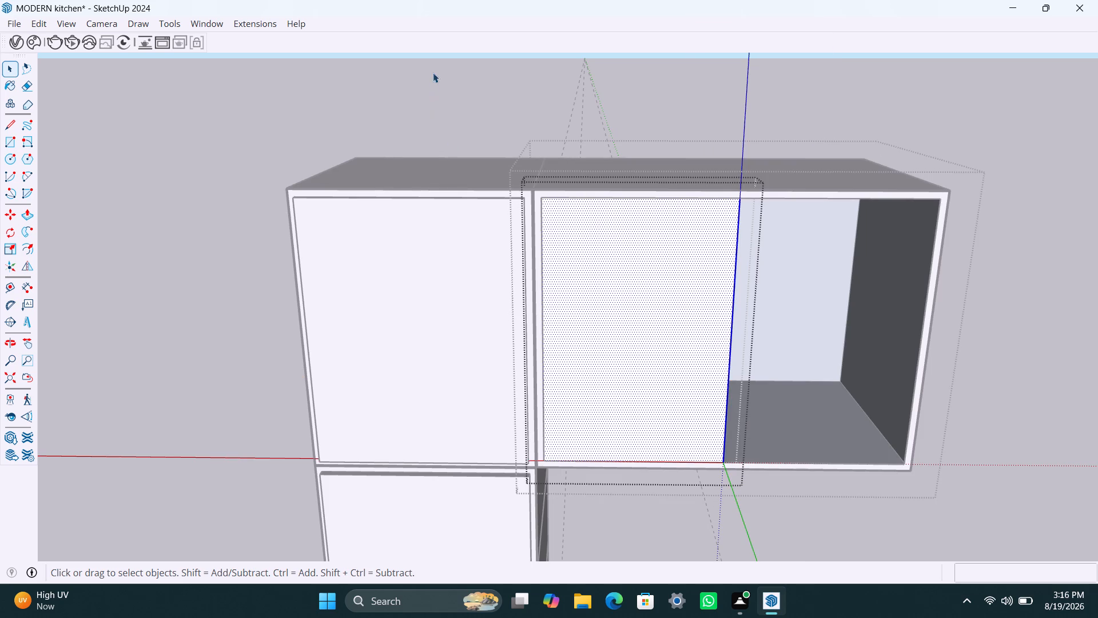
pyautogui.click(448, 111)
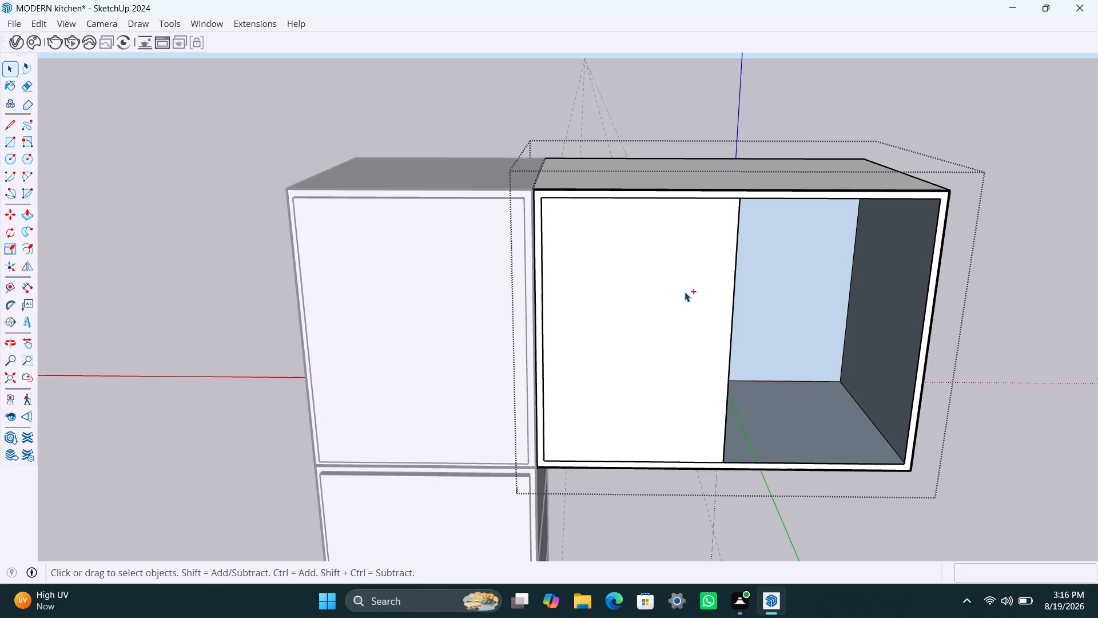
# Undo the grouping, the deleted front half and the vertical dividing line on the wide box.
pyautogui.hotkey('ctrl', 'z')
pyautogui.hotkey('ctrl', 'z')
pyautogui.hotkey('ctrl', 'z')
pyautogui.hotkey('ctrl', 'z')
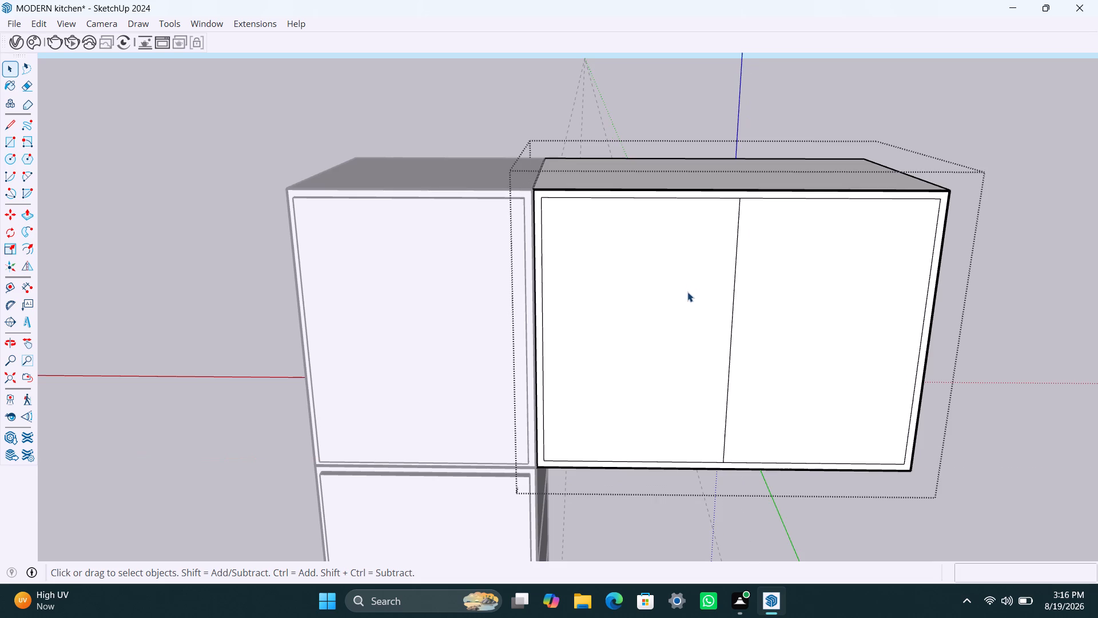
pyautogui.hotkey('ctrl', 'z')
# Push the wide box's whole inner front face inward by 500 mm.
pyautogui.click(749, 326)
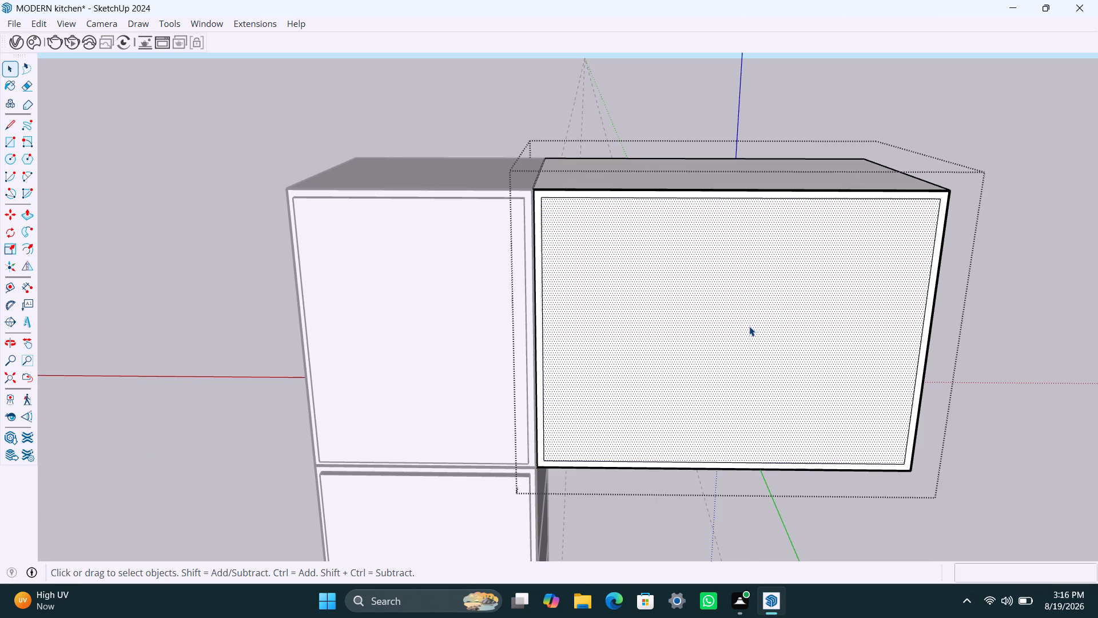
pyautogui.press('p')
pyautogui.click(749, 326)
pyautogui.write('500MM')
pyautogui.press('Return')
pyautogui.press('space')
# Draw a rectangle over the wide box's opening from the upper inner corner beside the stacked boxes to the bottom edge's midpoint.
pyautogui.scroll(-4, 692, 241)
pyautogui.moveTo(680, 220); pyautogui.dragTo(649, 208, button='middle')
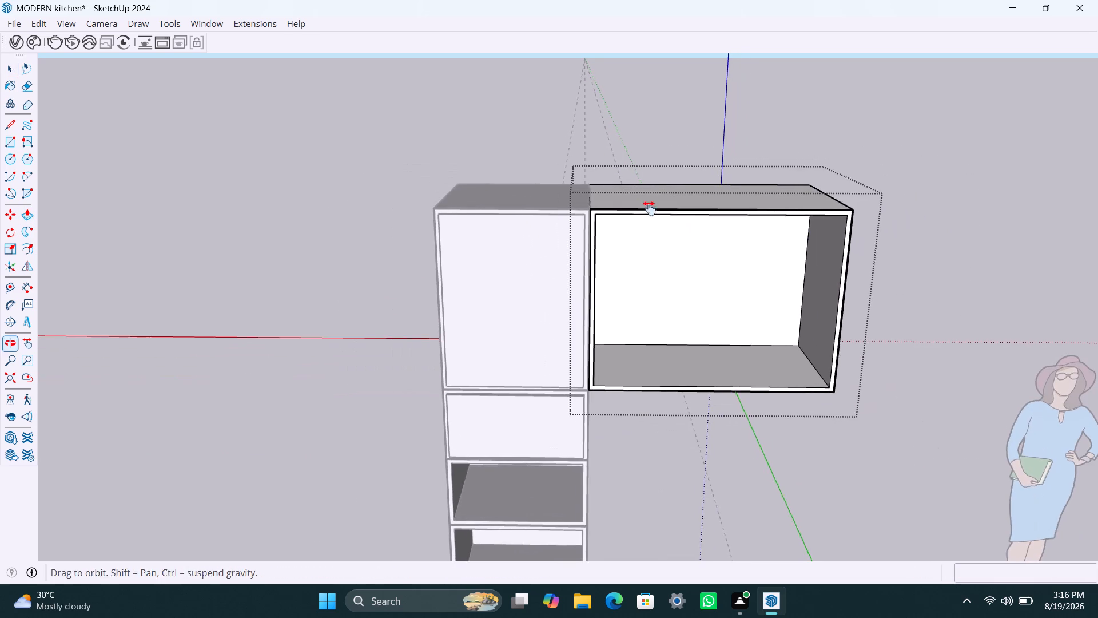
pyautogui.moveTo(649, 208); pyautogui.dragTo(642, 204, button='middle')
pyautogui.press('r')
pyautogui.click(556, 200)
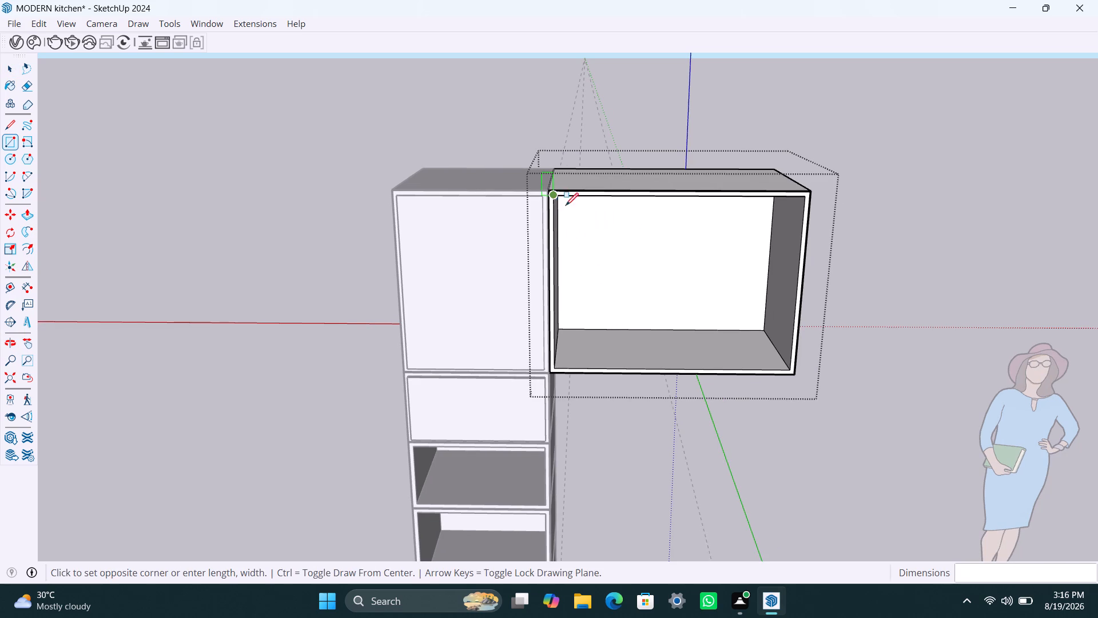
pyautogui.click(668, 366)
# Delete the face covering the half of the opening farther from the stacked boxes.
pyautogui.press('space')
pyautogui.click(658, 337)
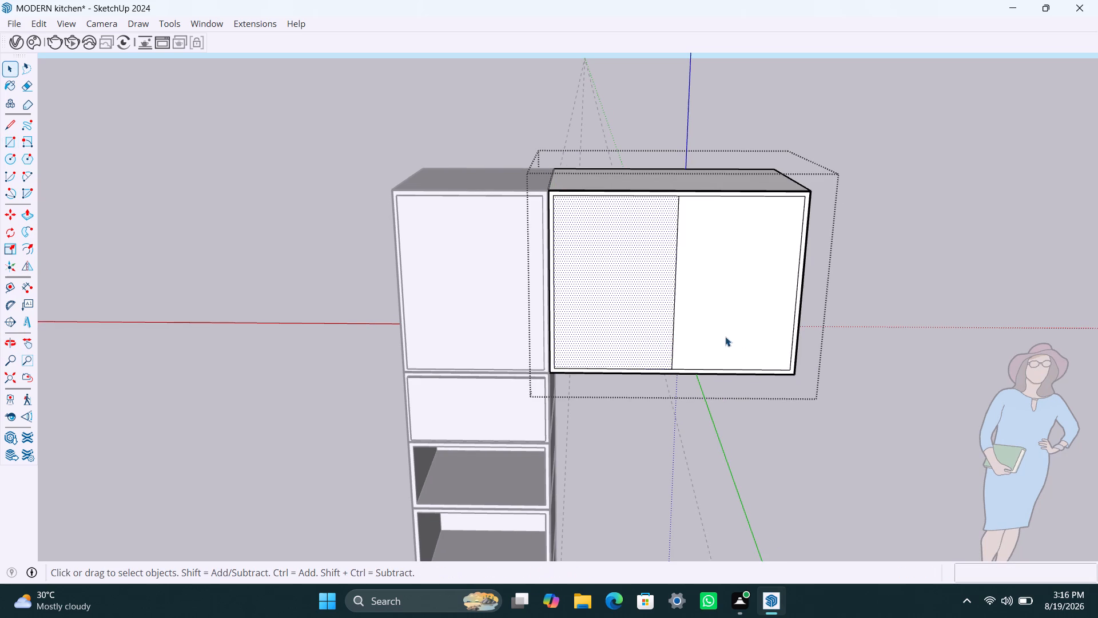
pyautogui.doubleClick(741, 333)
pyautogui.click(655, 326)
pyautogui.click(719, 325)
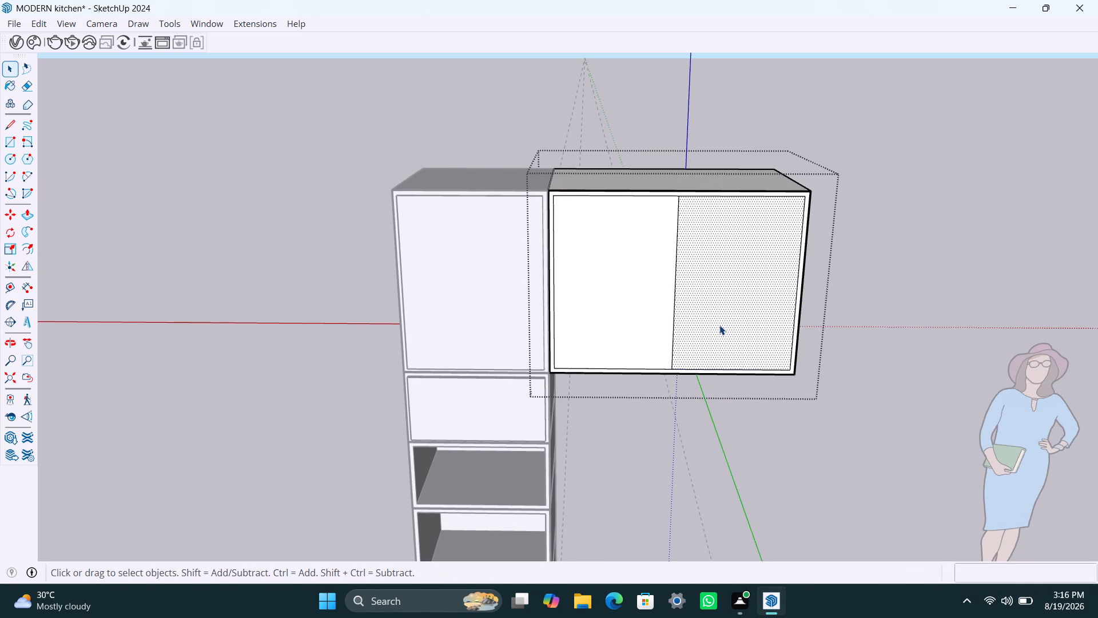
pyautogui.press('Delete')
# Group the remaining front rectangle with its edges and extrude it 18 mm inside the group.
pyautogui.doubleClick(606, 322)
pyautogui.rightClick(607, 322)
pyautogui.click(706, 137)
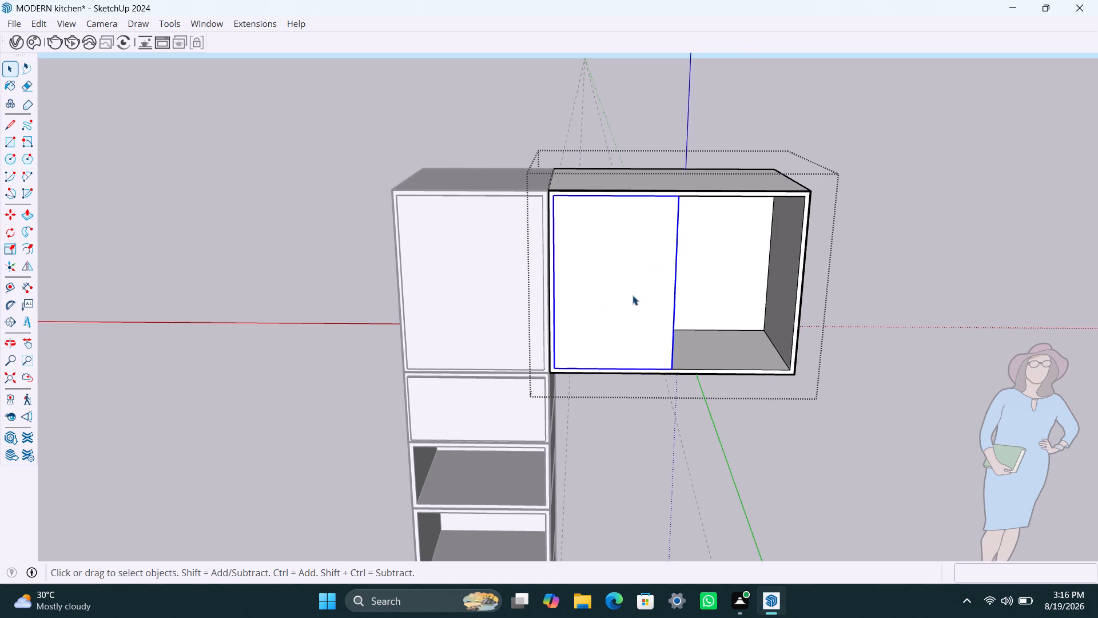
pyautogui.tripleClick(631, 298)
pyautogui.press('p')
pyautogui.click(630, 298)
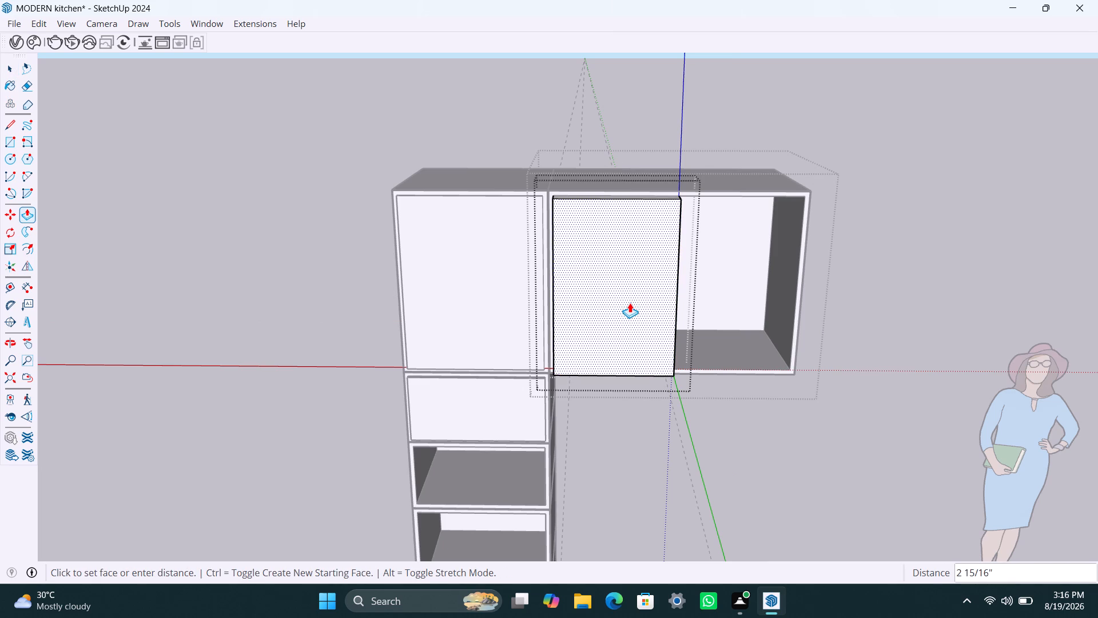
pyautogui.write('18MM')
pyautogui.press('Return')
pyautogui.press('space')
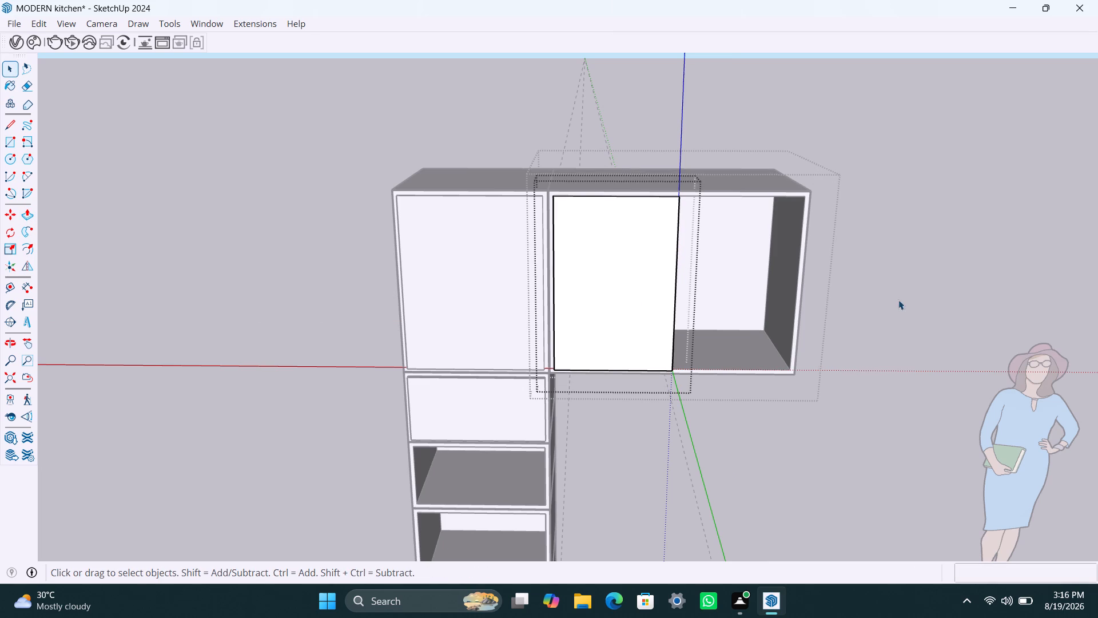
pyautogui.click(898, 300)
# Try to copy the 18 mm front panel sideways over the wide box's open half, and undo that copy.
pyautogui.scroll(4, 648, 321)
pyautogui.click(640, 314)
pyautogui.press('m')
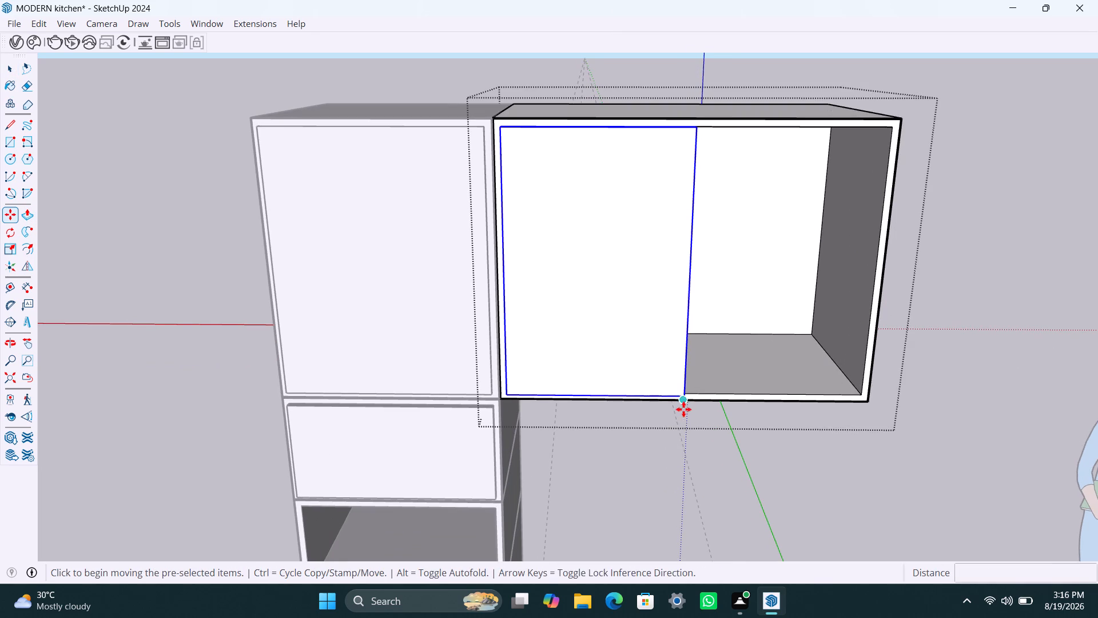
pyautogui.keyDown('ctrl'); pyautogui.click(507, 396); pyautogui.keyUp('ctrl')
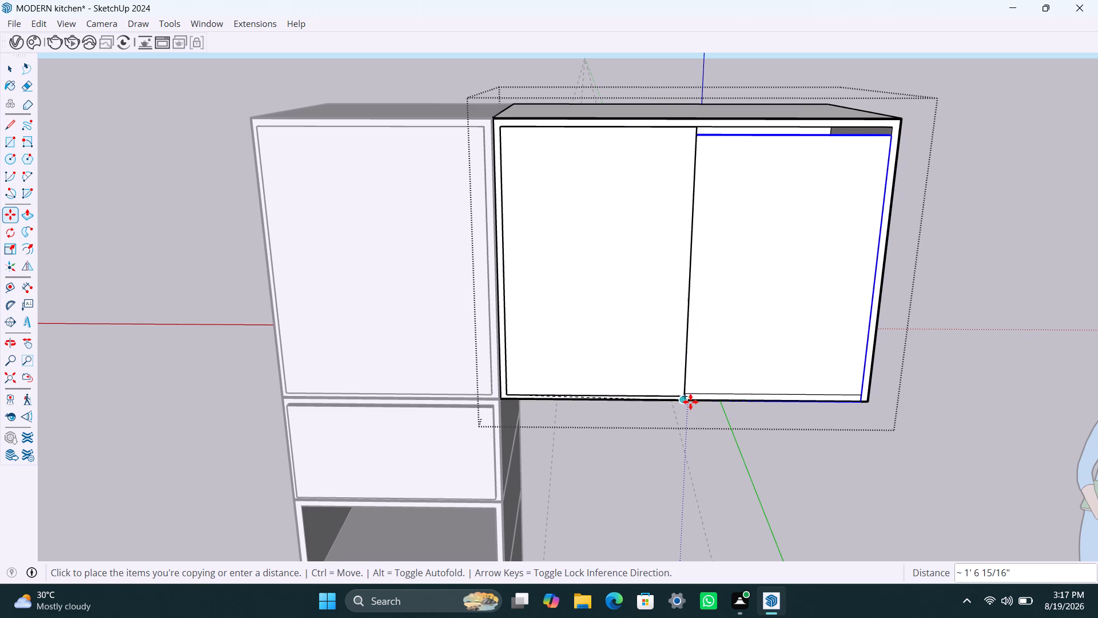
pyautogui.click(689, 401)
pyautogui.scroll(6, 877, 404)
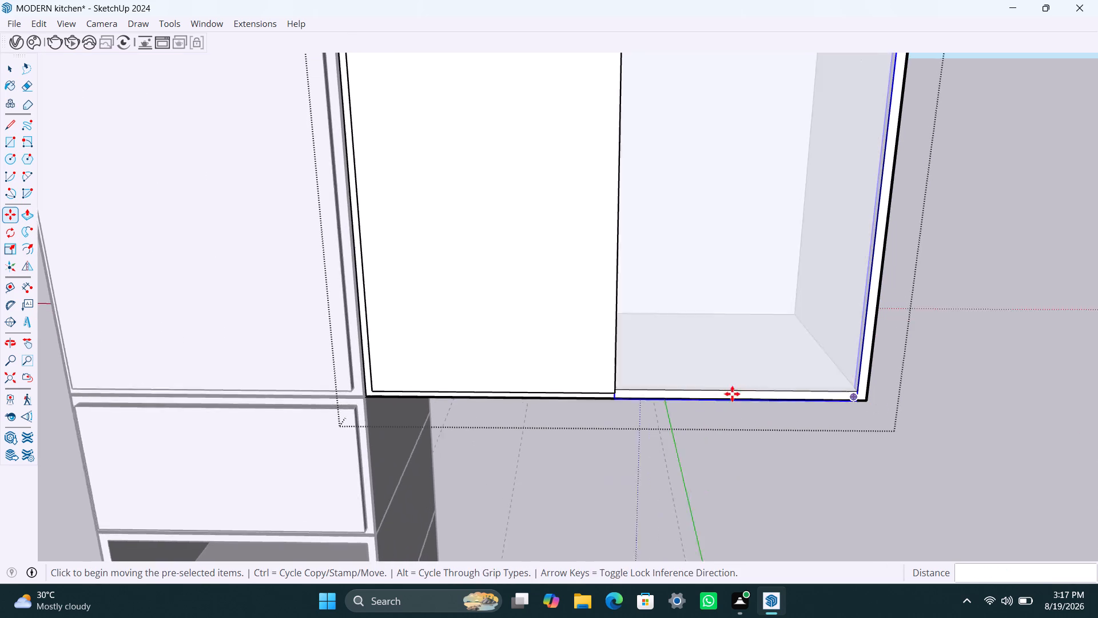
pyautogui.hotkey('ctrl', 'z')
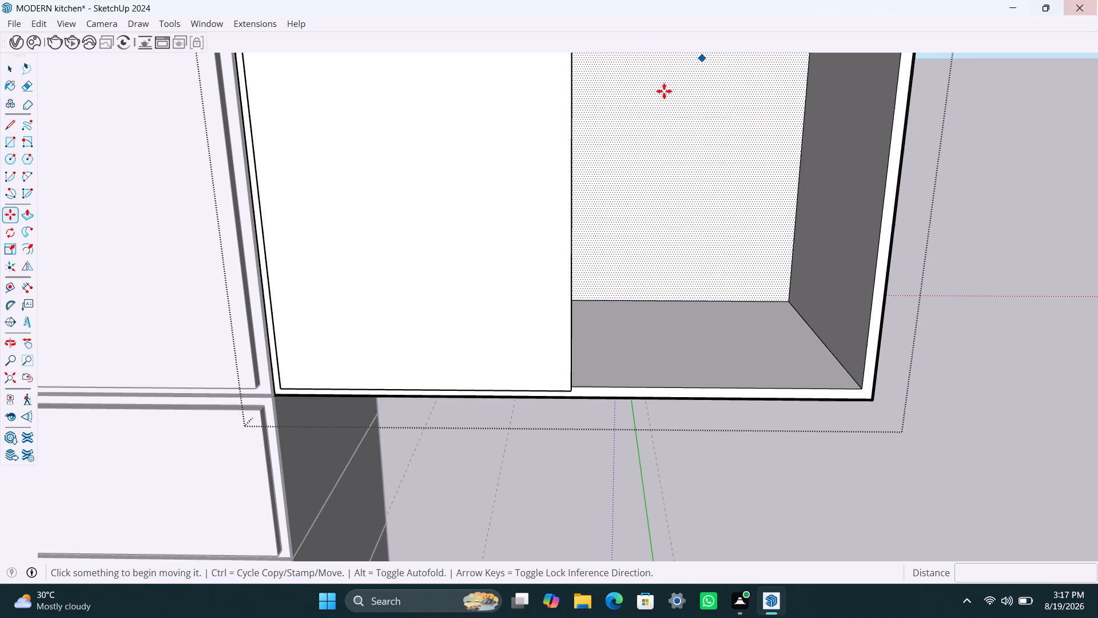
# Copy the front panel from its bottom outer corner to its bottom inner corner, covering the wide box's open half.
pyautogui.click(284, 387)
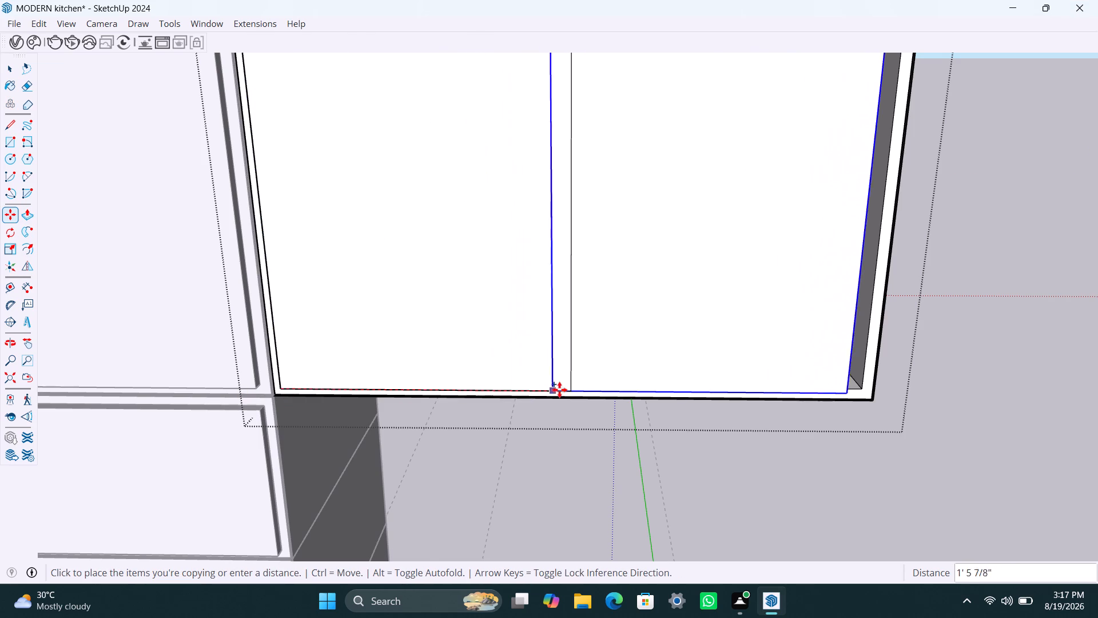
pyautogui.click(571, 391)
pyautogui.press('space')
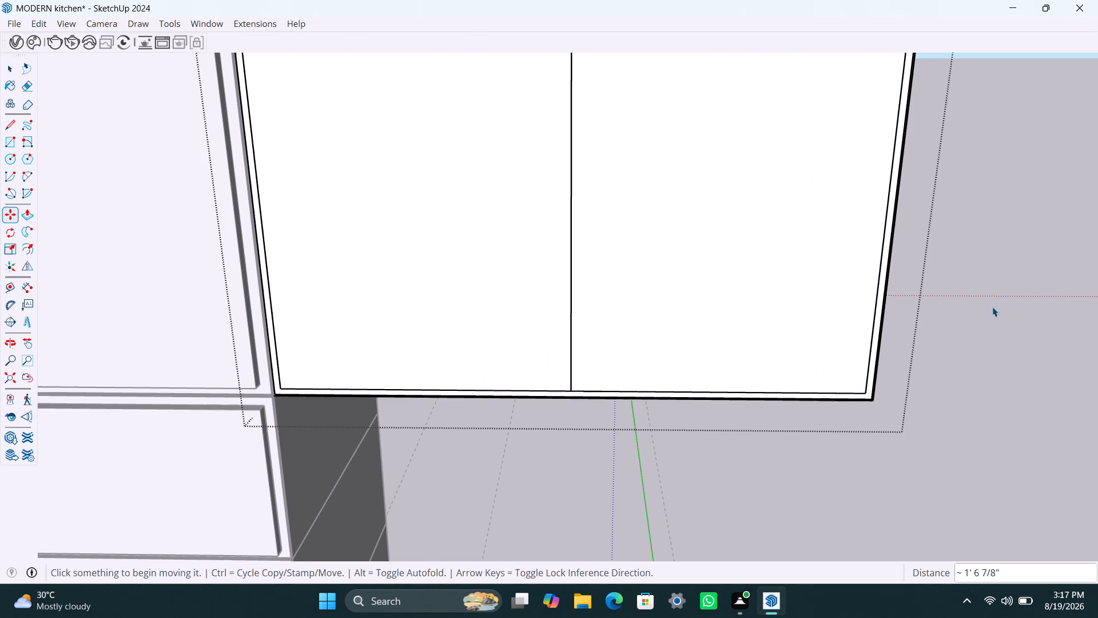
pyautogui.click(974, 292)
# Examine the wide box's paired front panels and the whole cabinet layout from the front and at an angle.
pyautogui.scroll(-12, 885, 335)
pyautogui.scroll(-4, 747, 324)
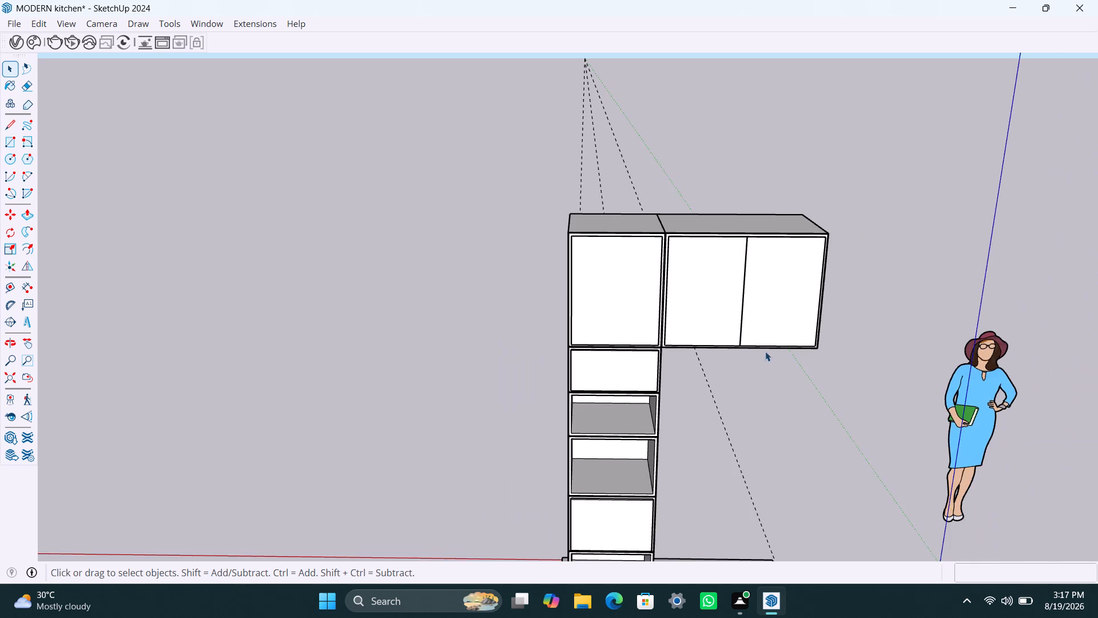
pyautogui.scroll(-4, 784, 369)
pyautogui.moveTo(741, 367); pyautogui.dragTo(597, 297, button='middle')
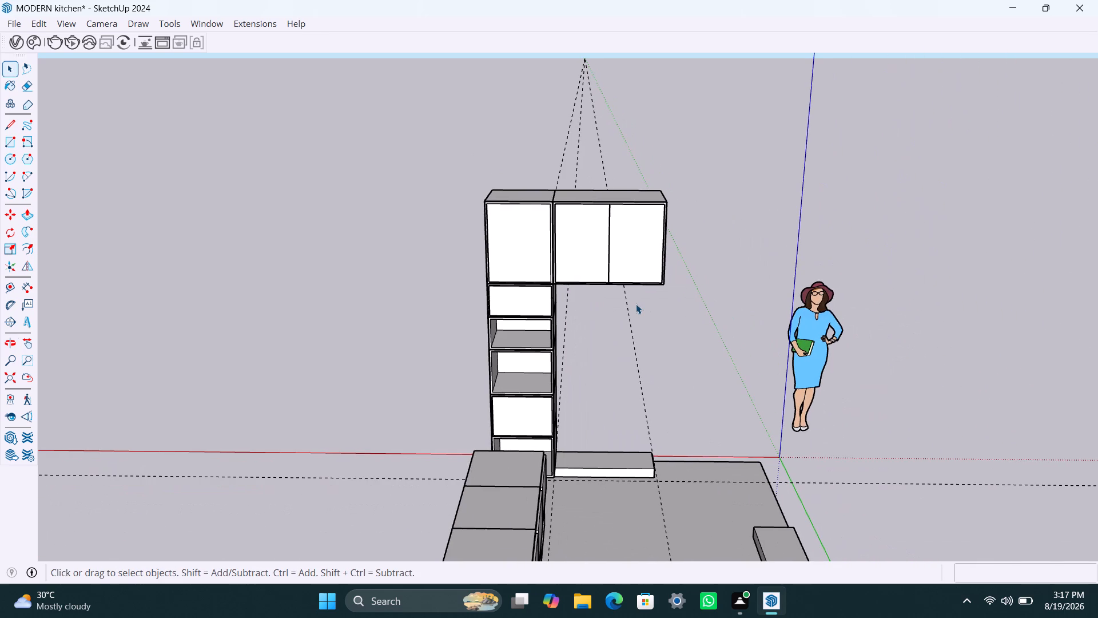
pyautogui.scroll(-2, 618, 313)
pyautogui.moveTo(584, 336); pyautogui.dragTo(575, 303, button='middle')
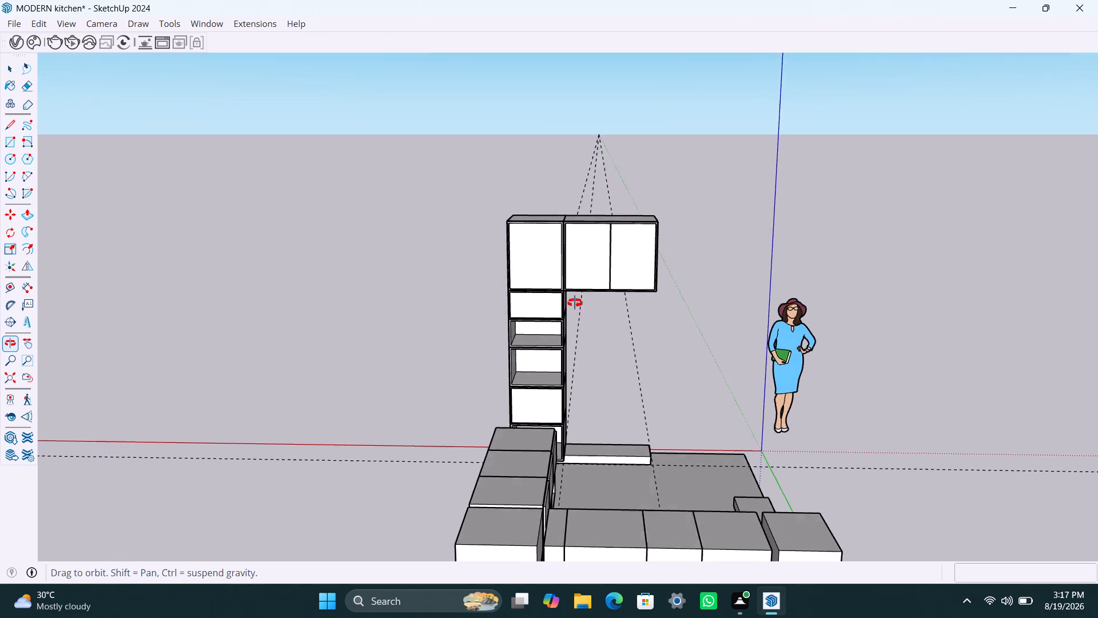
pyautogui.moveTo(575, 303); pyautogui.dragTo(580, 310, button='middle')
pyautogui.scroll(-2, 559, 383)
pyautogui.moveTo(558, 383); pyautogui.dragTo(595, 348, button='middle')
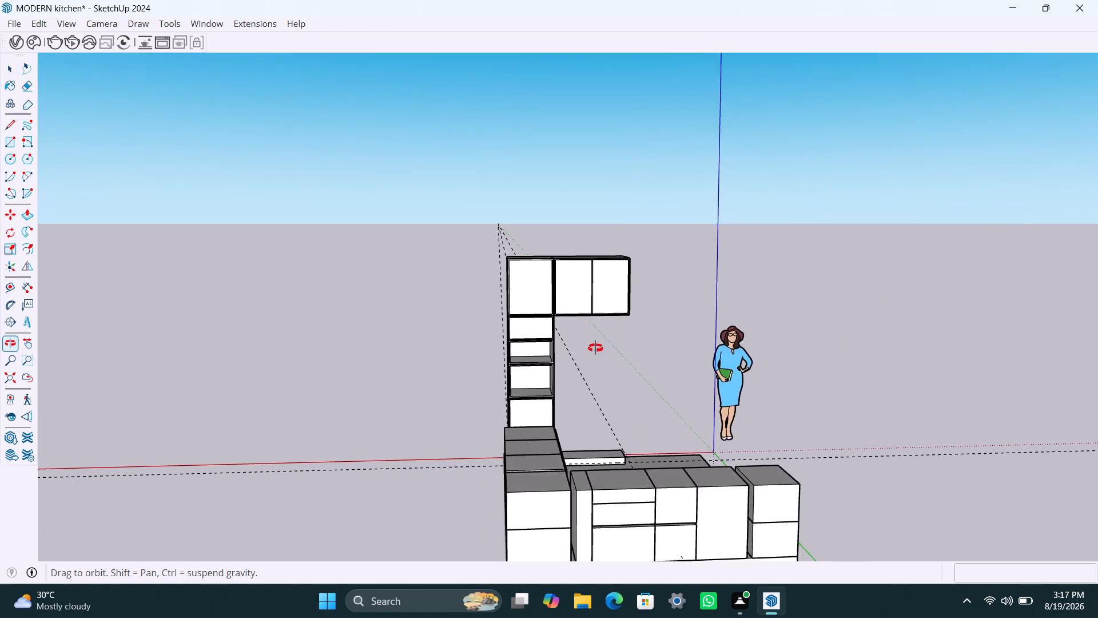
pyautogui.moveTo(595, 348); pyautogui.dragTo(543, 367, button='middle')
pyautogui.click(676, 319)
pyautogui.scroll(-2, 627, 402)
pyautogui.moveTo(616, 405); pyautogui.dragTo(511, 403, button='middle')
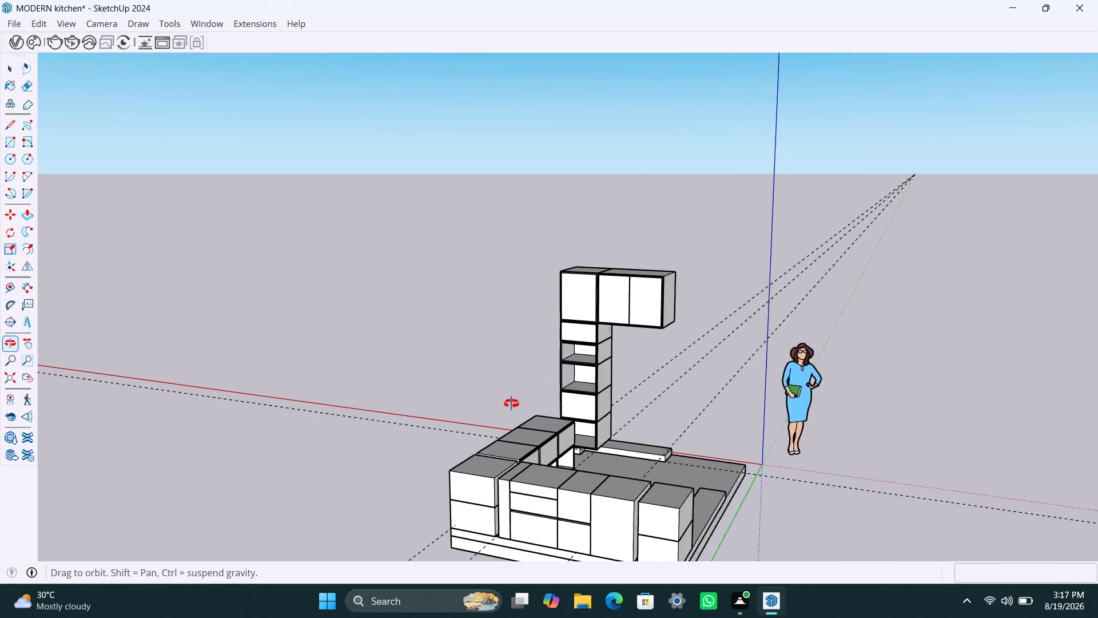
pyautogui.moveTo(511, 403); pyautogui.dragTo(604, 405, button='middle')
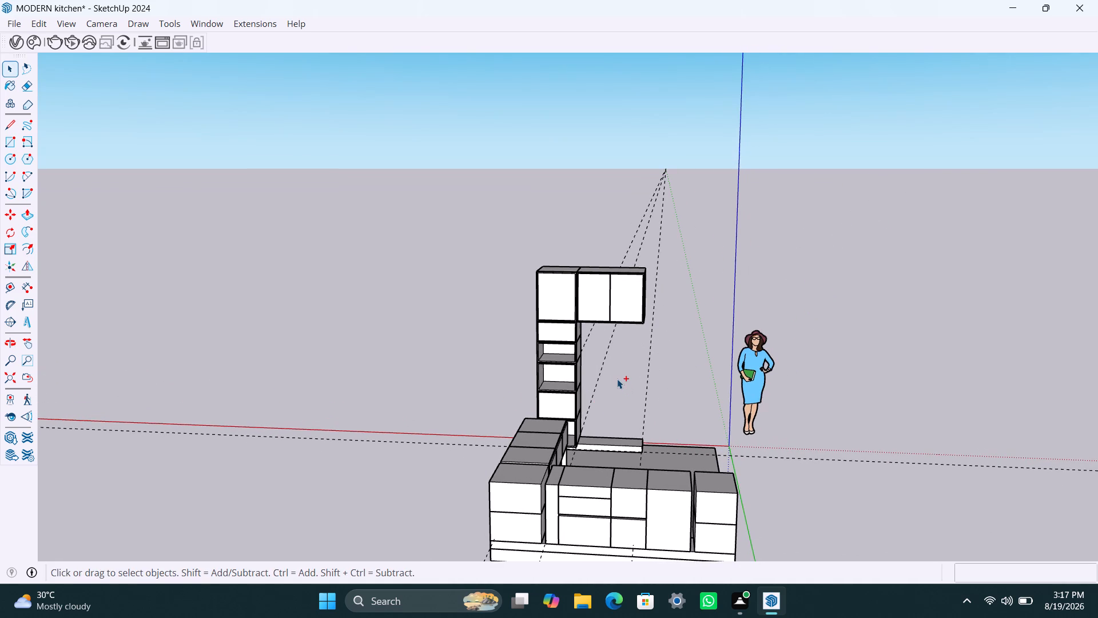
# Save the kitchen model.
pyautogui.hotkey('ctrl', 's')
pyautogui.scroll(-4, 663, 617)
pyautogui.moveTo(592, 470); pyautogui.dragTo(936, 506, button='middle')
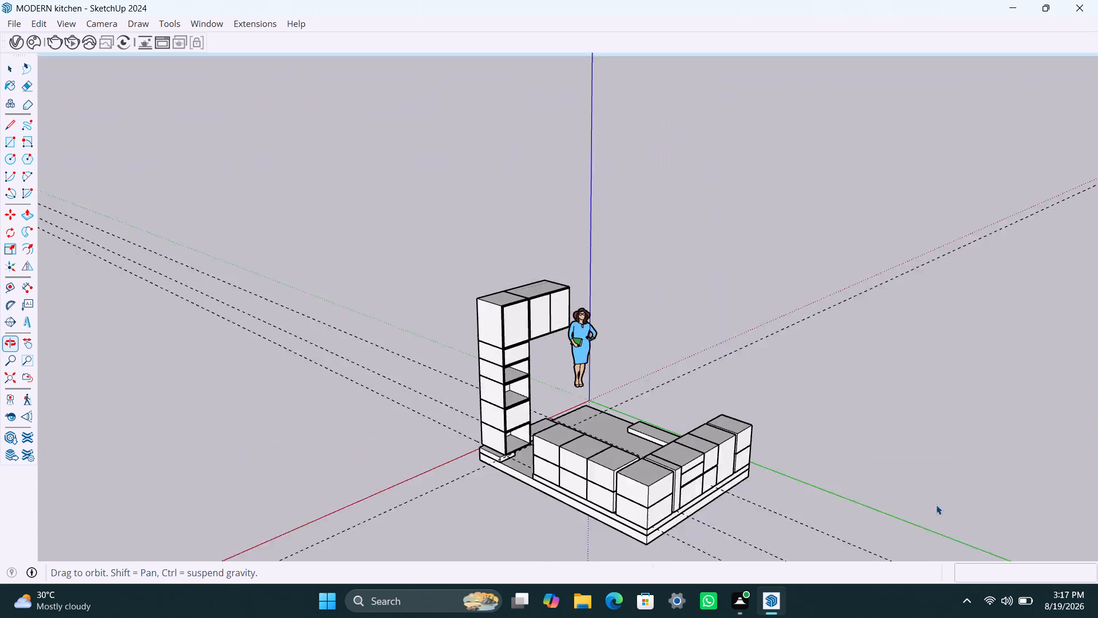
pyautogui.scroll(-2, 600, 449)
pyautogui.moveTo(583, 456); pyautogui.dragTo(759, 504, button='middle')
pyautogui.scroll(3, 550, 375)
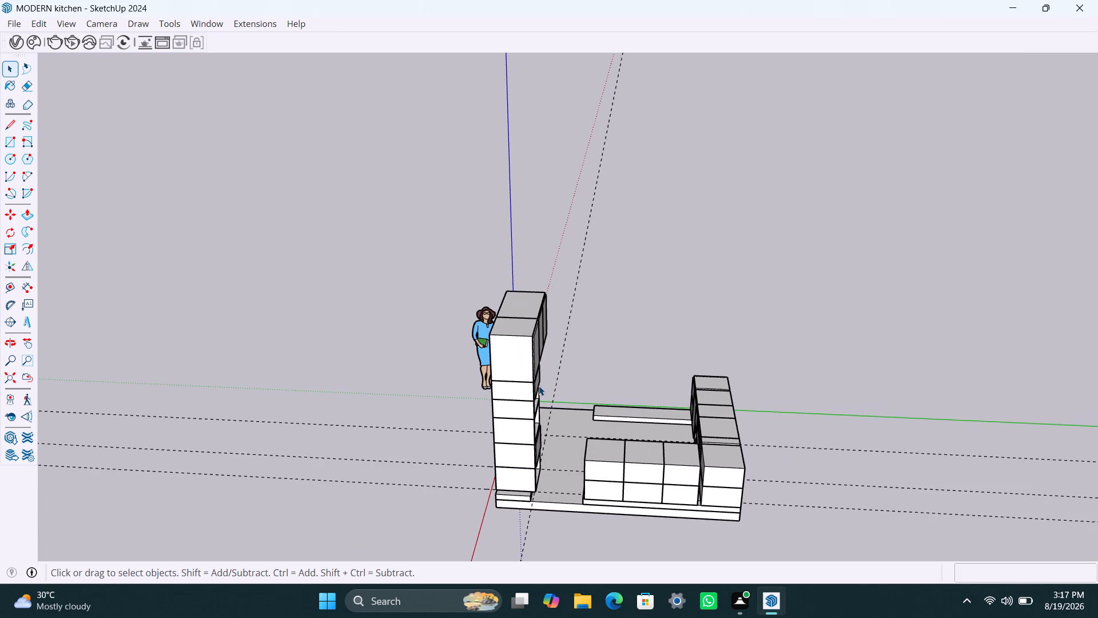
# Delete all the guides in the model.
pyautogui.keyDown('shift'); pyautogui.moveTo(539, 387); pyautogui.dragTo(538, 411, button='middle'); pyautogui.keyUp('shift')
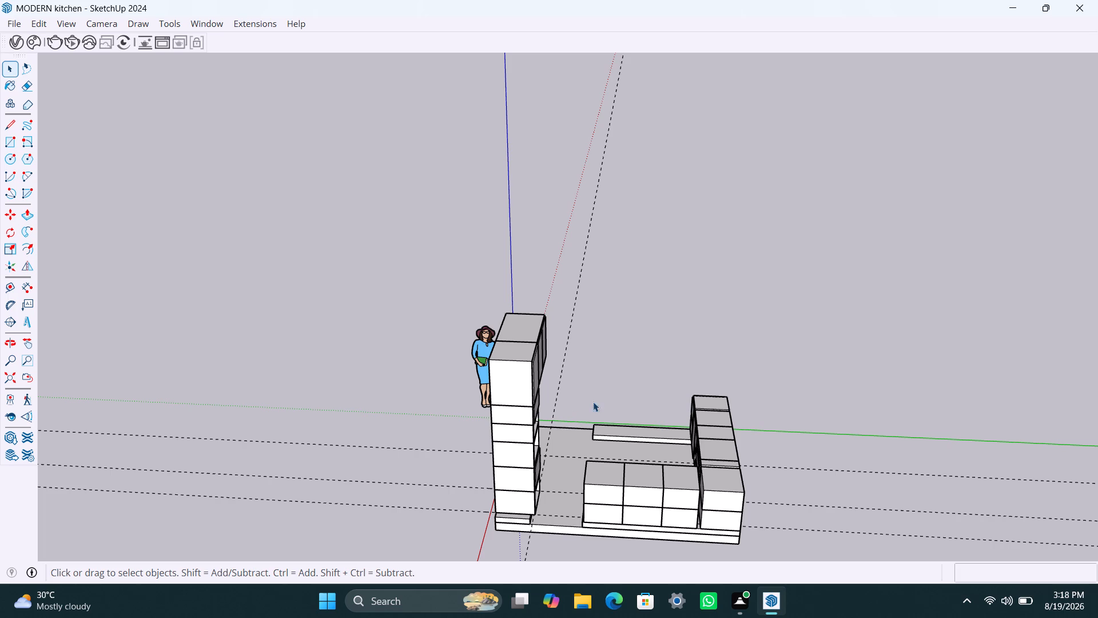
pyautogui.click(43, 25)
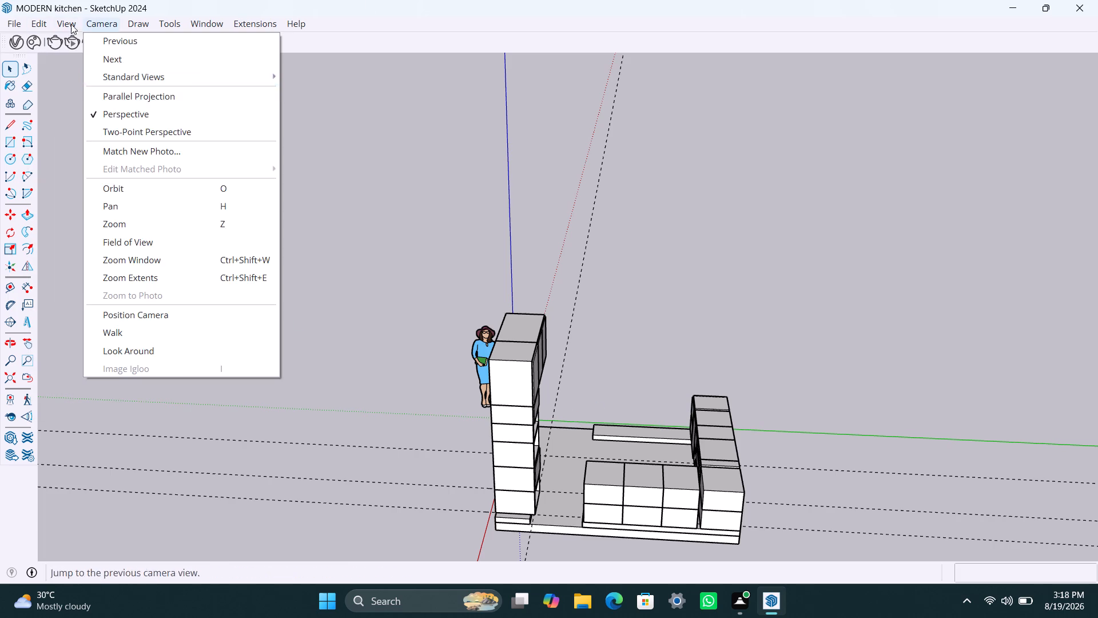
pyautogui.click(36, 22)
pyautogui.click(37, 19)
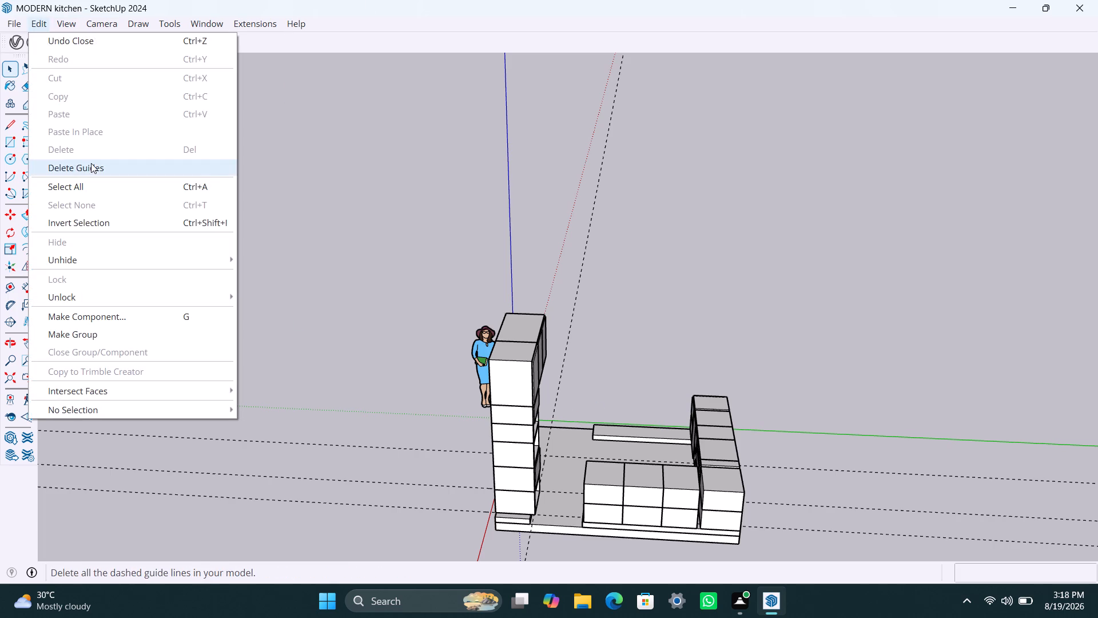
pyautogui.click(91, 163)
# Place a guide 1120 mm in from the floor slab's side edge nearest the origin.
pyautogui.scroll(-4, 624, 336)
pyautogui.moveTo(622, 346); pyautogui.dragTo(627, 594, button='middle')
pyautogui.scroll(3, 565, 270)
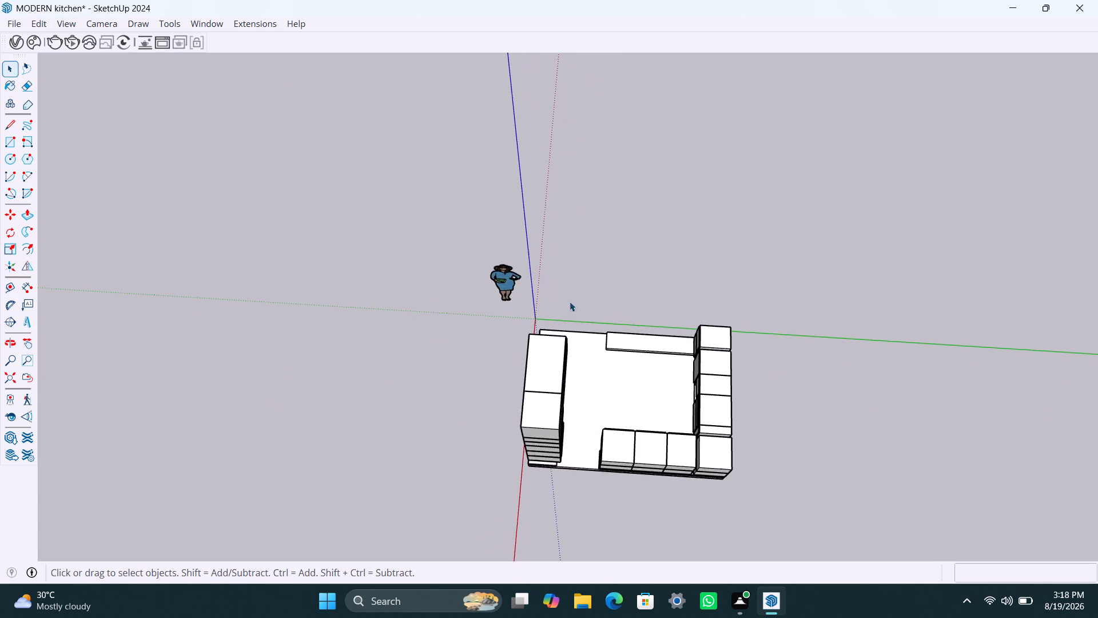
pyautogui.moveTo(570, 303); pyautogui.dragTo(576, 399, button='middle')
pyautogui.scroll(10, 556, 339)
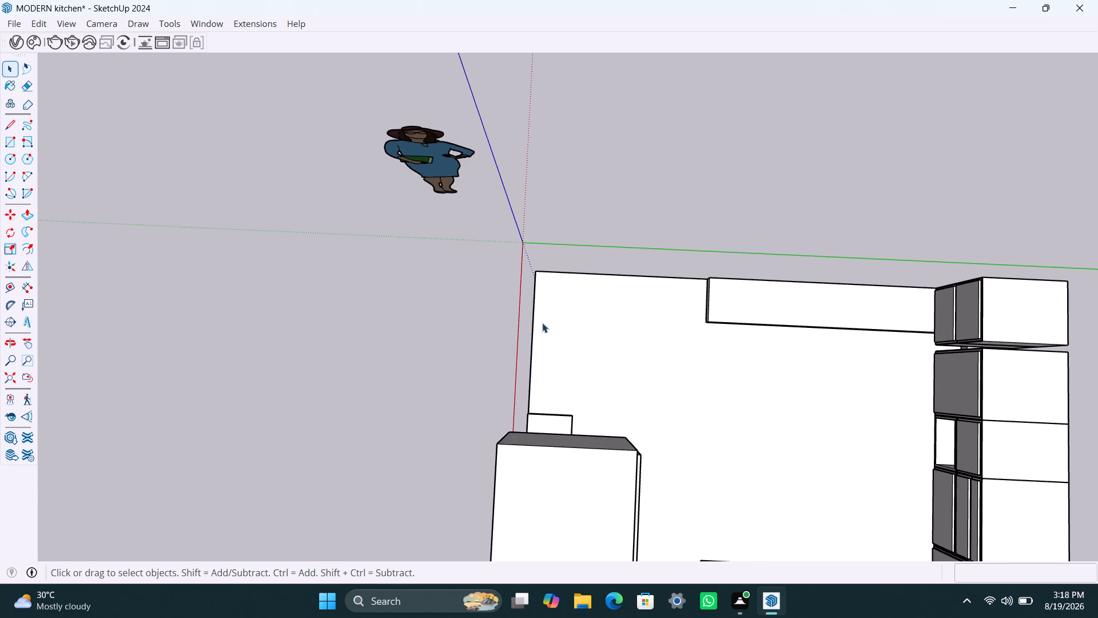
pyautogui.press('t')
pyautogui.click(536, 308)
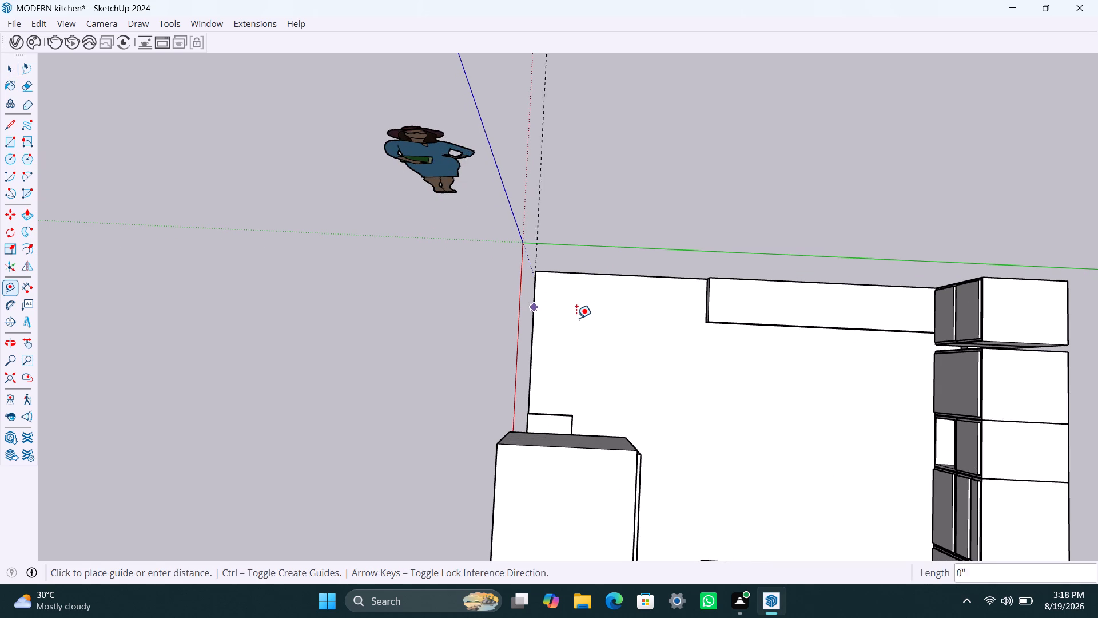
pyautogui.write('1129')
pyautogui.press('BackSpace')
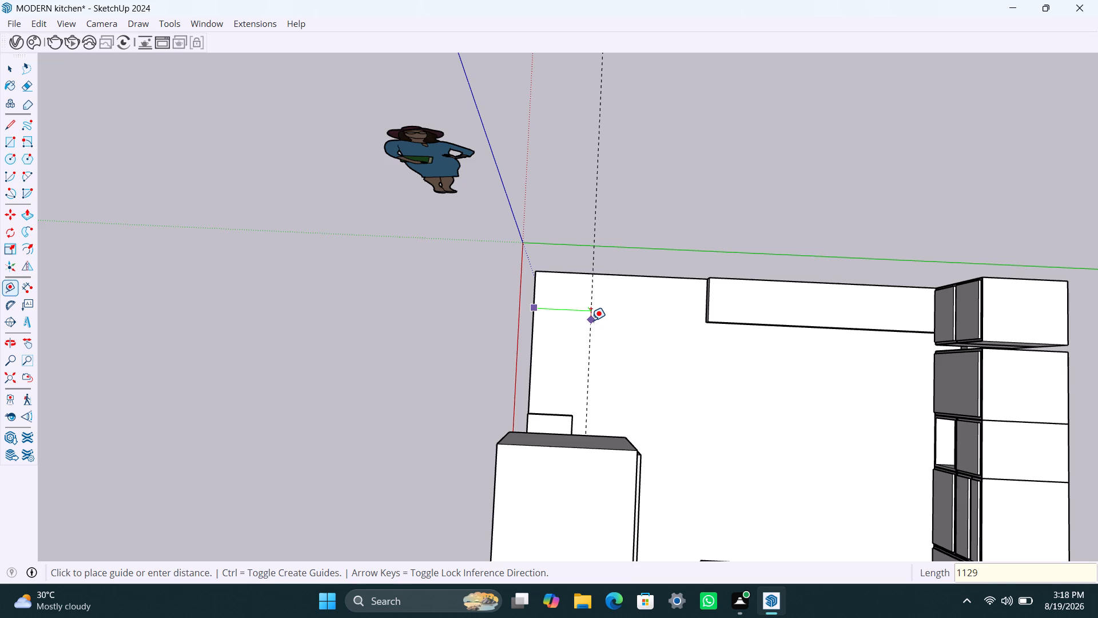
pyautogui.write('0MM')
pyautogui.press('Return')
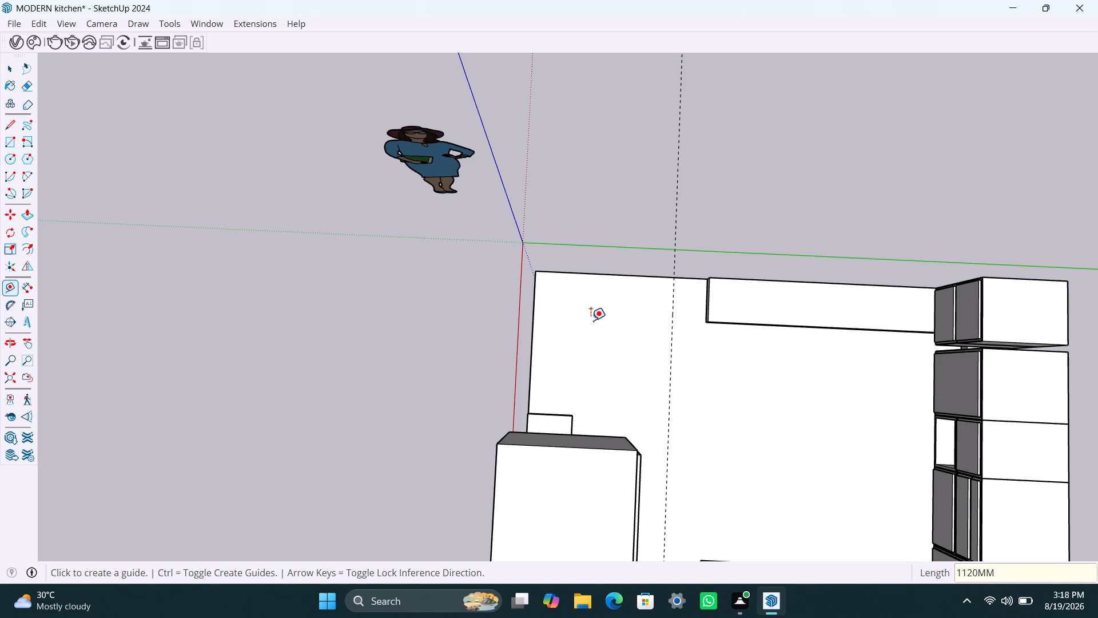
pyautogui.click(678, 304)
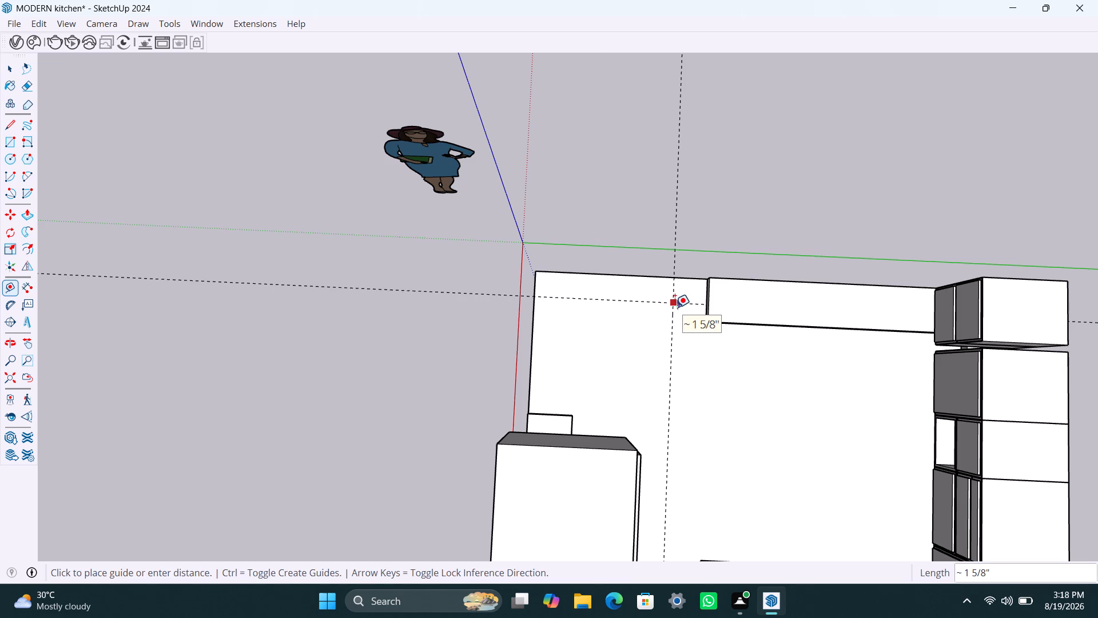
pyautogui.press('Escape')
# Place a second guide 270 mm beyond the first one, toward the low base strip.
pyautogui.click(671, 310)
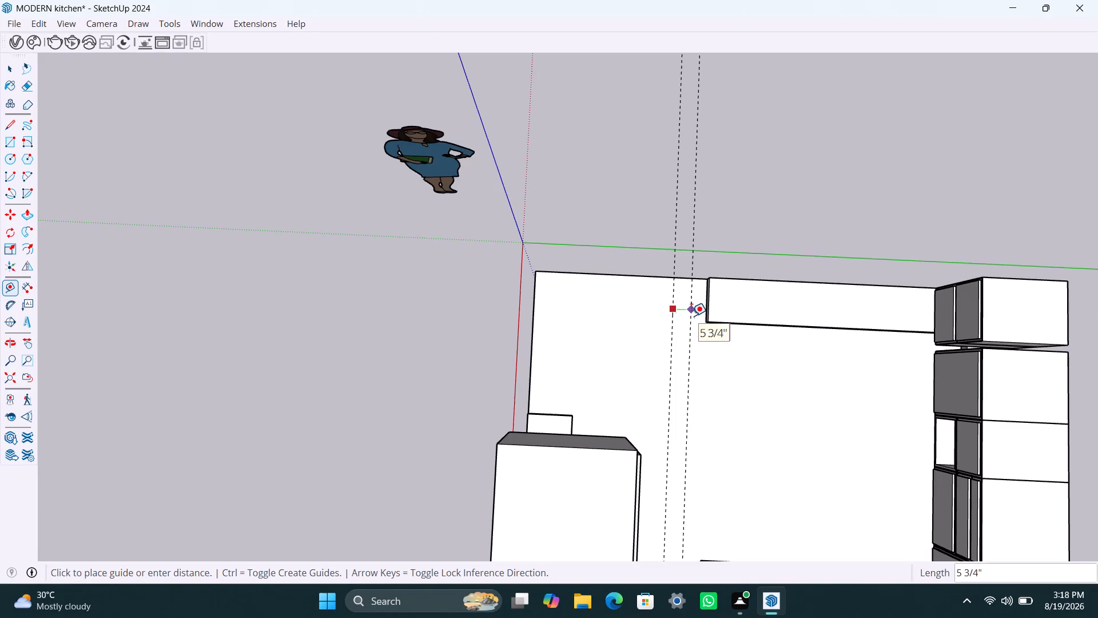
pyautogui.write('270MM')
pyautogui.press('Return')
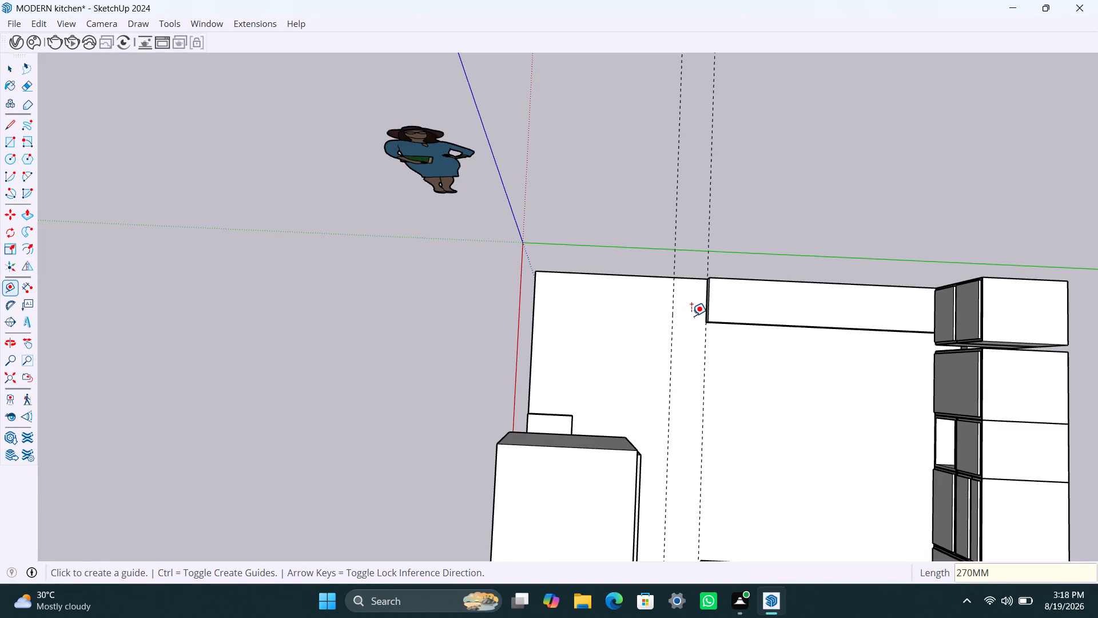
pyautogui.click(706, 254)
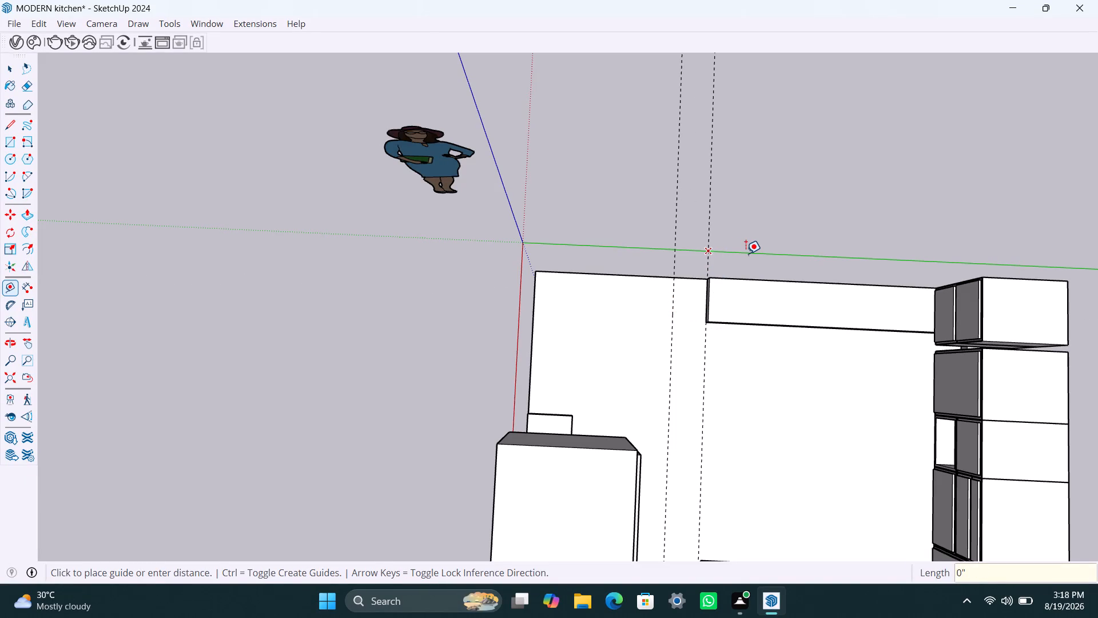
pyautogui.press('Escape')
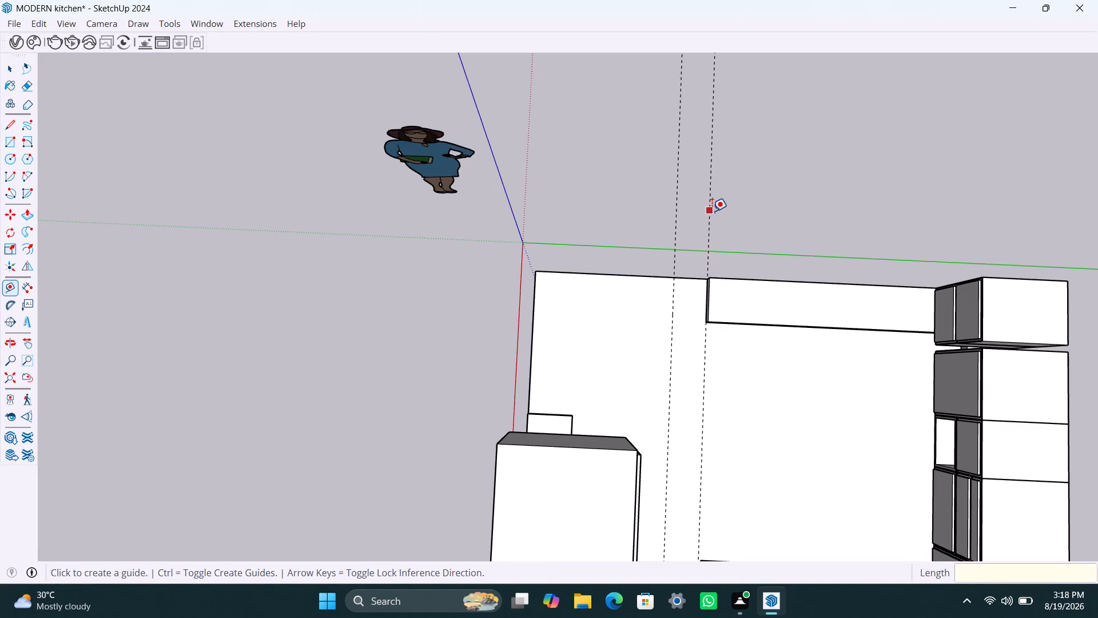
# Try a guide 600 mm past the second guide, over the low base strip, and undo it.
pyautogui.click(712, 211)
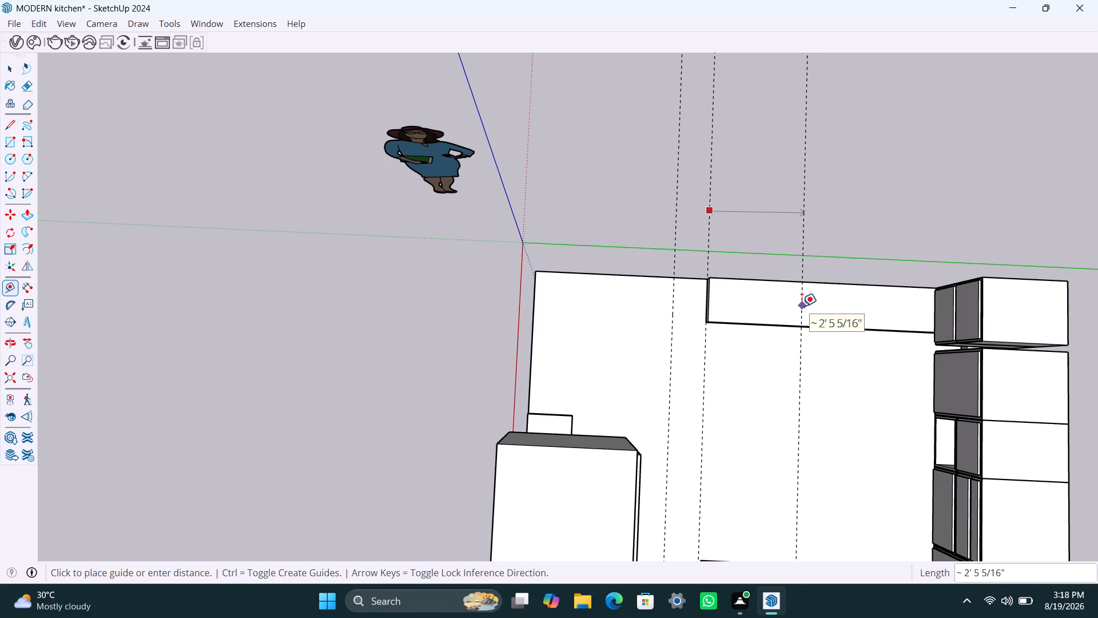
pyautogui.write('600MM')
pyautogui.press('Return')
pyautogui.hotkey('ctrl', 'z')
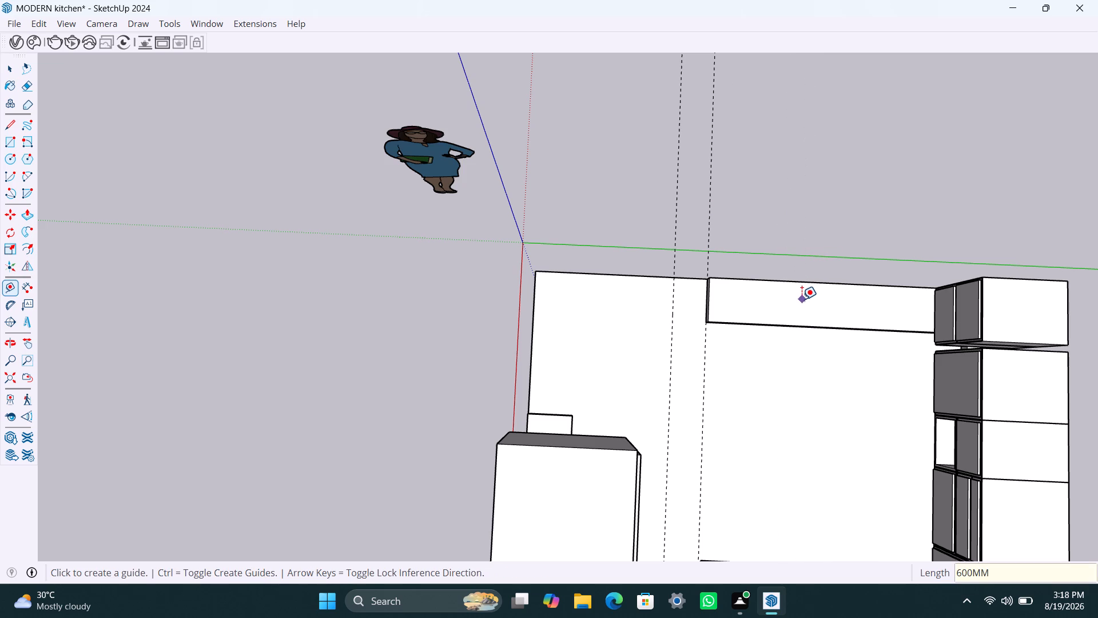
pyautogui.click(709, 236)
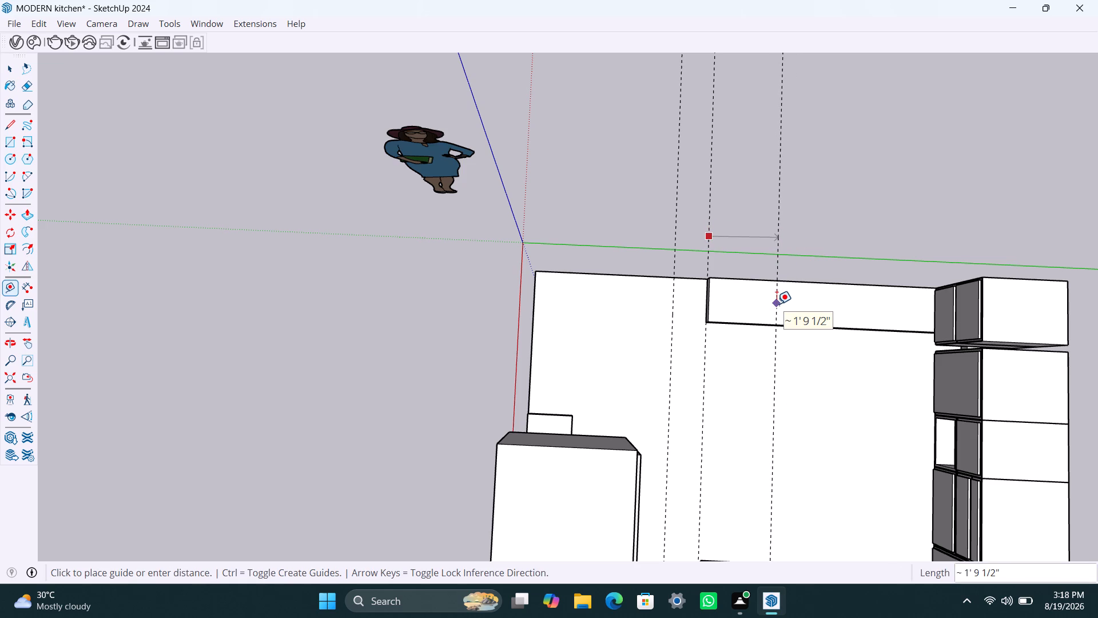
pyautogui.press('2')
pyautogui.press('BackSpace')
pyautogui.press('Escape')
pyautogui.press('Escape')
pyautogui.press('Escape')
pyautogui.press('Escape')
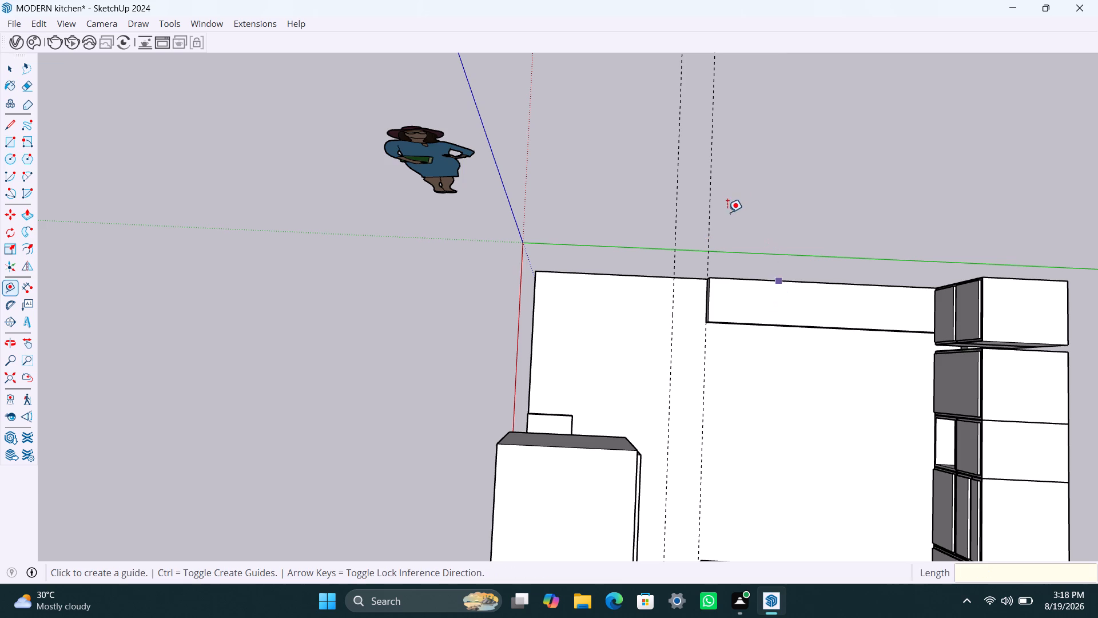
# Place three guides across the low base strip at successive spacings of 600, 600 and 550 mm, starting from its free end.
pyautogui.scroll(6, 714, 318)
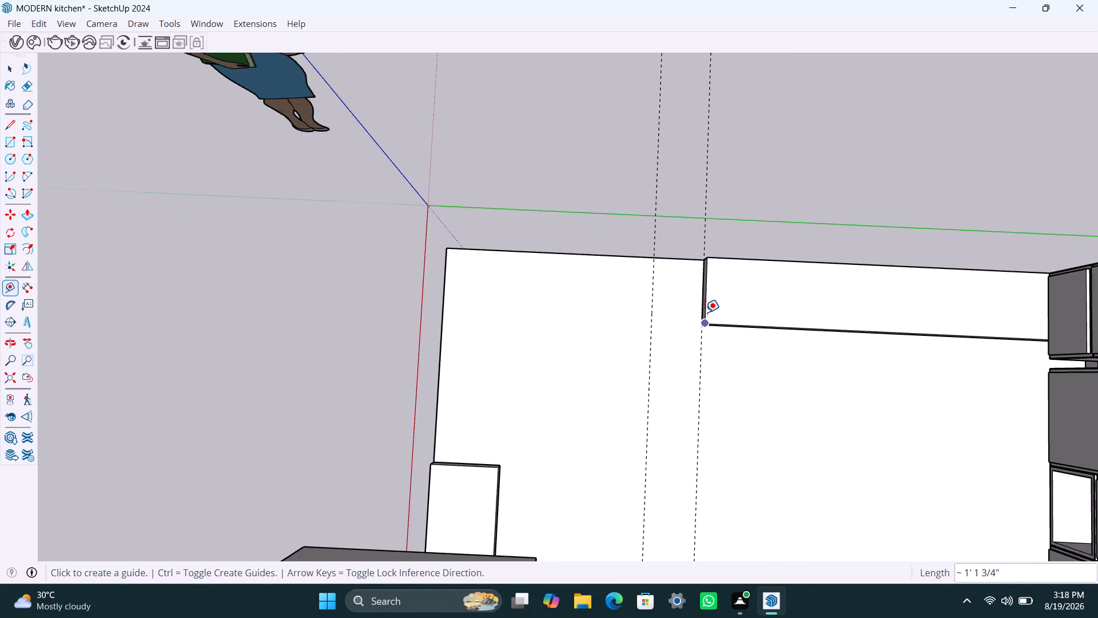
pyautogui.click(707, 299)
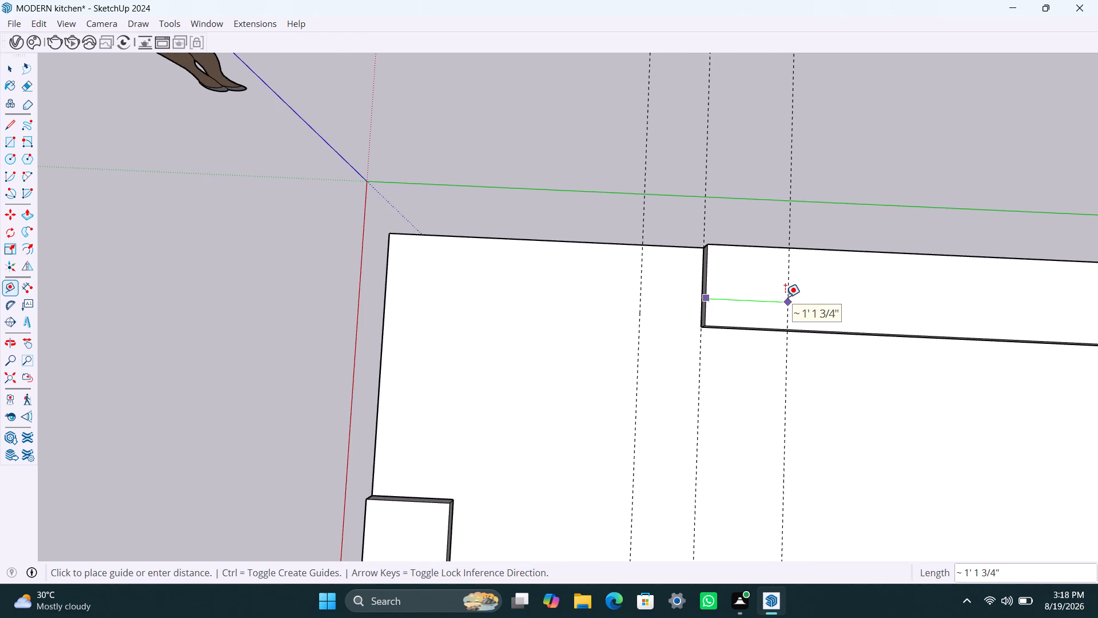
pyautogui.write('600MM')
pyautogui.press('Return')
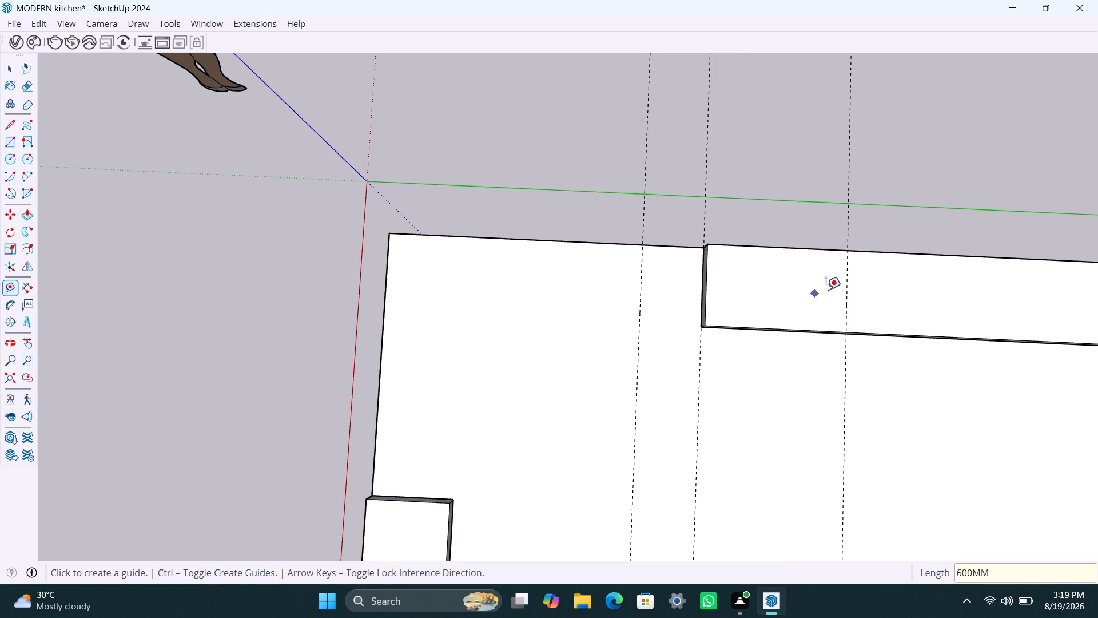
pyautogui.click(849, 282)
pyautogui.scroll(-2, 924, 284)
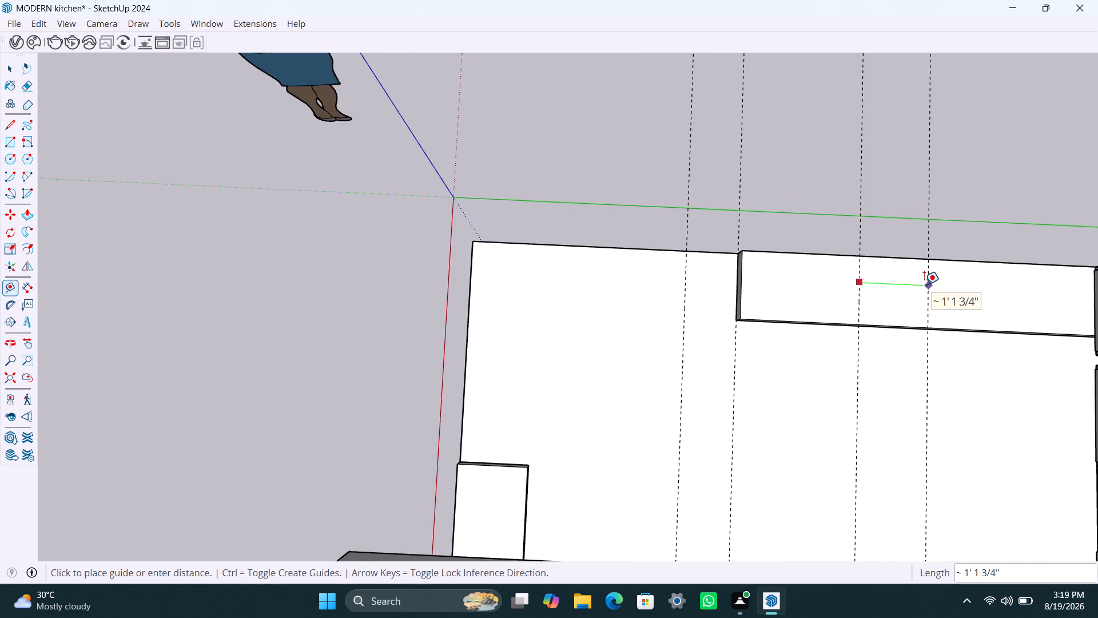
pyautogui.scroll(-2, 924, 284)
pyautogui.write('600')
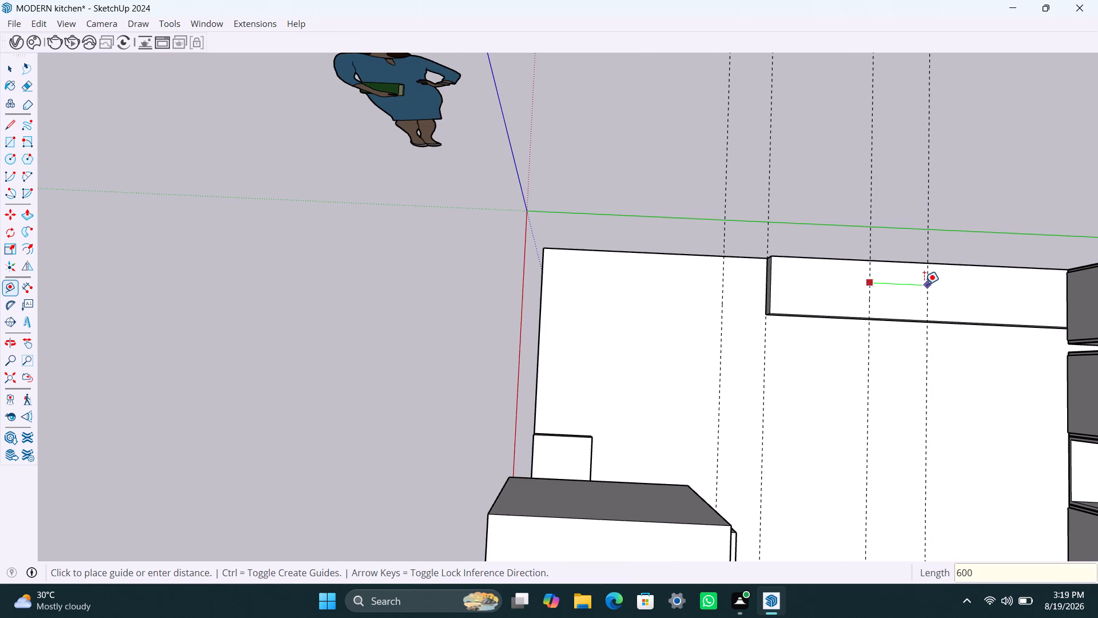
pyautogui.write('MM')
pyautogui.press('Return')
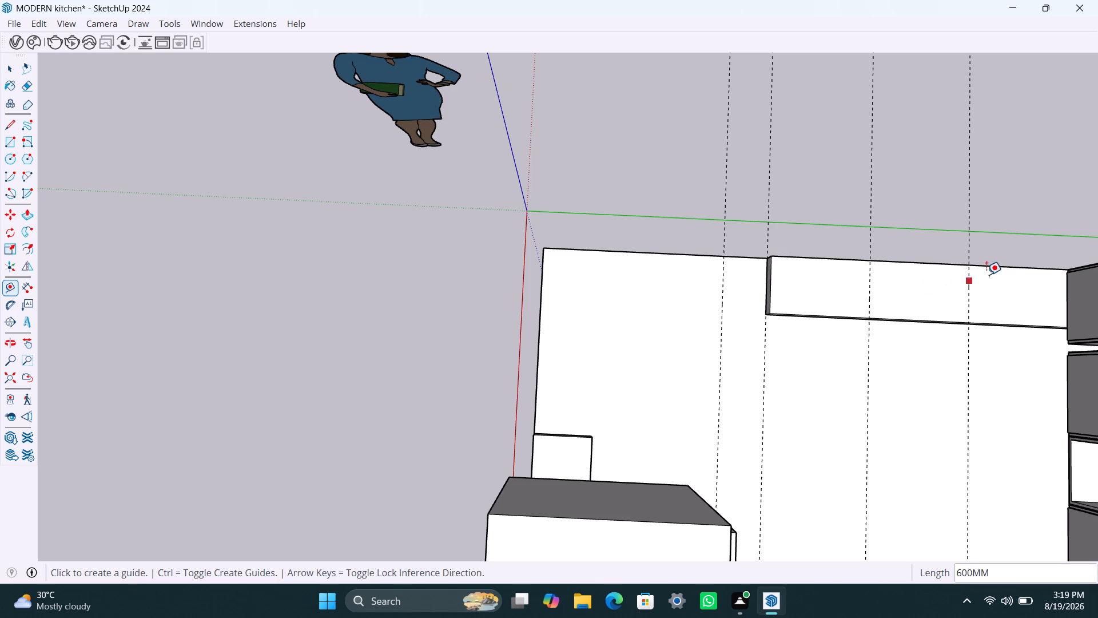
pyautogui.click(970, 287)
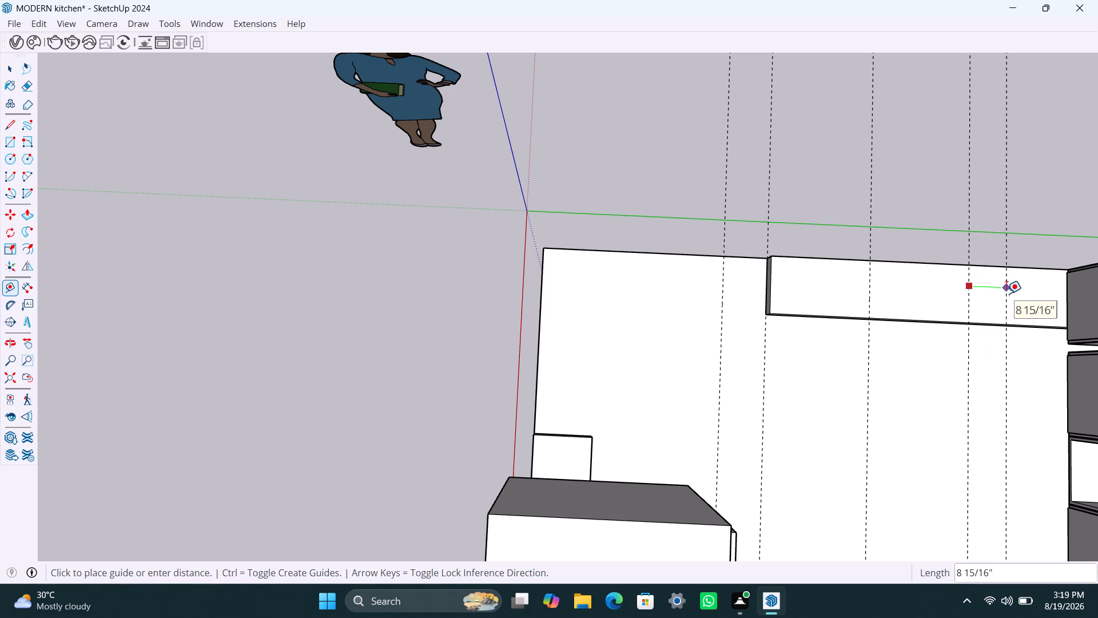
pyautogui.write('550MM')
pyautogui.press('Return')
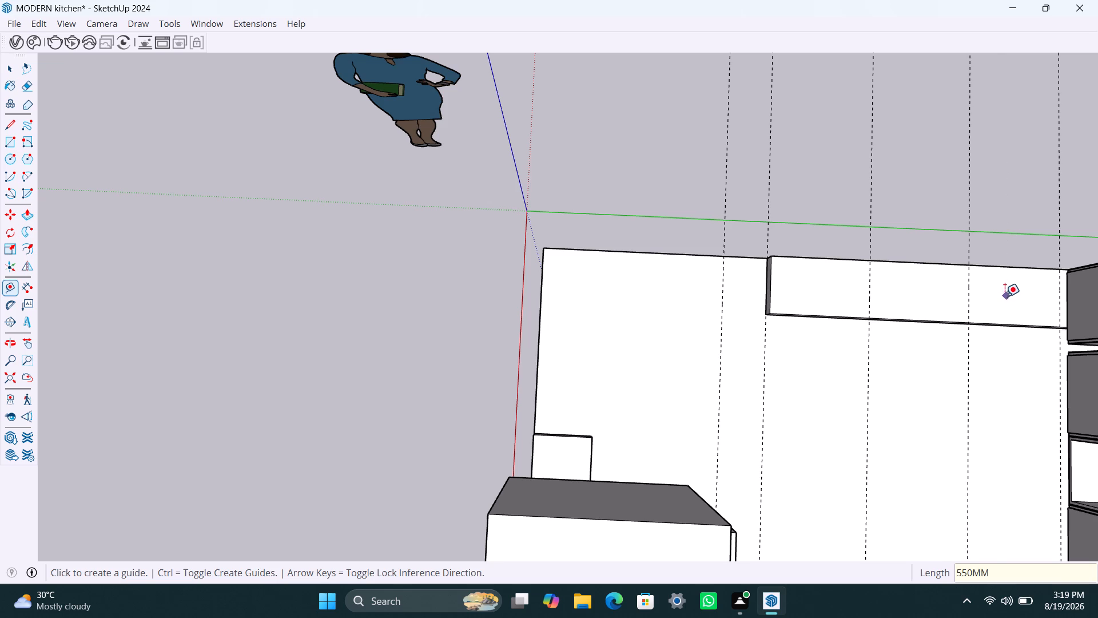
pyautogui.press('space')
pyautogui.click(961, 210)
# Examine the guide layout and the cabinet rows from above and from the opposite side of the kitchen.
pyautogui.scroll(-11, 868, 233)
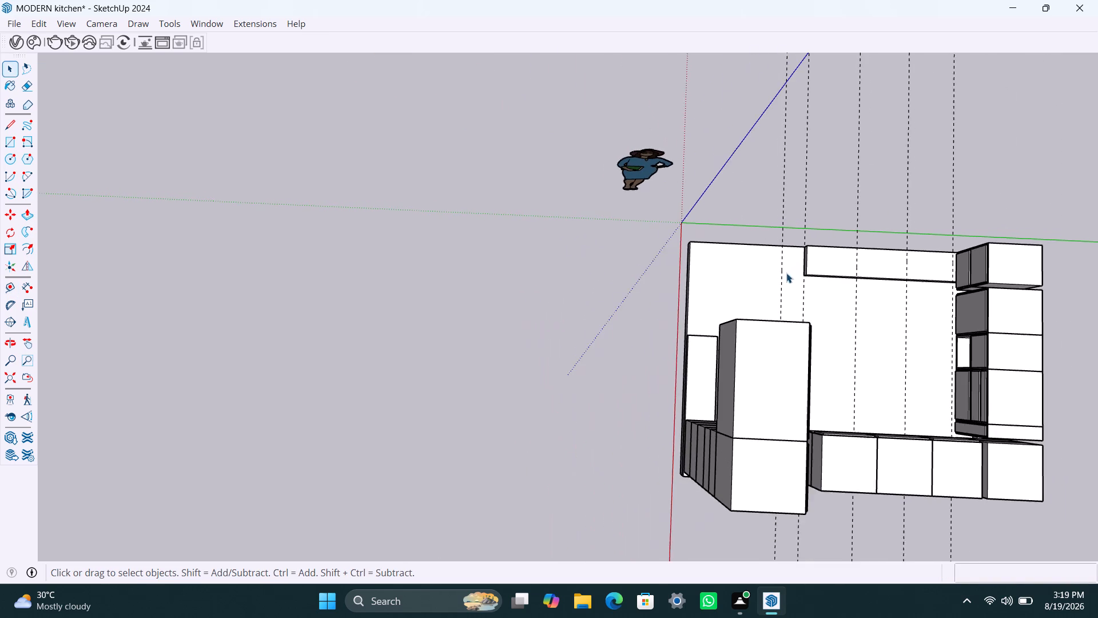
pyautogui.moveTo(786, 274); pyautogui.dragTo(971, 290, button='middle')
pyautogui.scroll(-3, 719, 156)
pyautogui.moveTo(723, 159); pyautogui.dragTo(719, 162, button='middle')
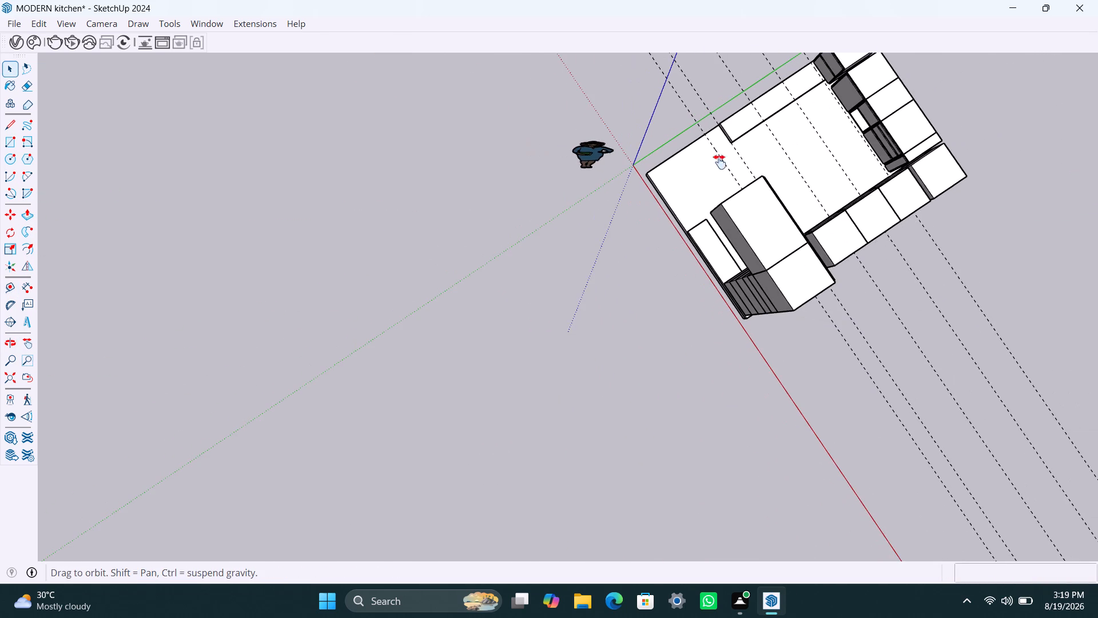
pyautogui.moveTo(719, 162); pyautogui.dragTo(675, 256, button='middle')
pyautogui.scroll(4, 696, 195)
pyautogui.moveTo(687, 225); pyautogui.dragTo(791, 168, button='middle')
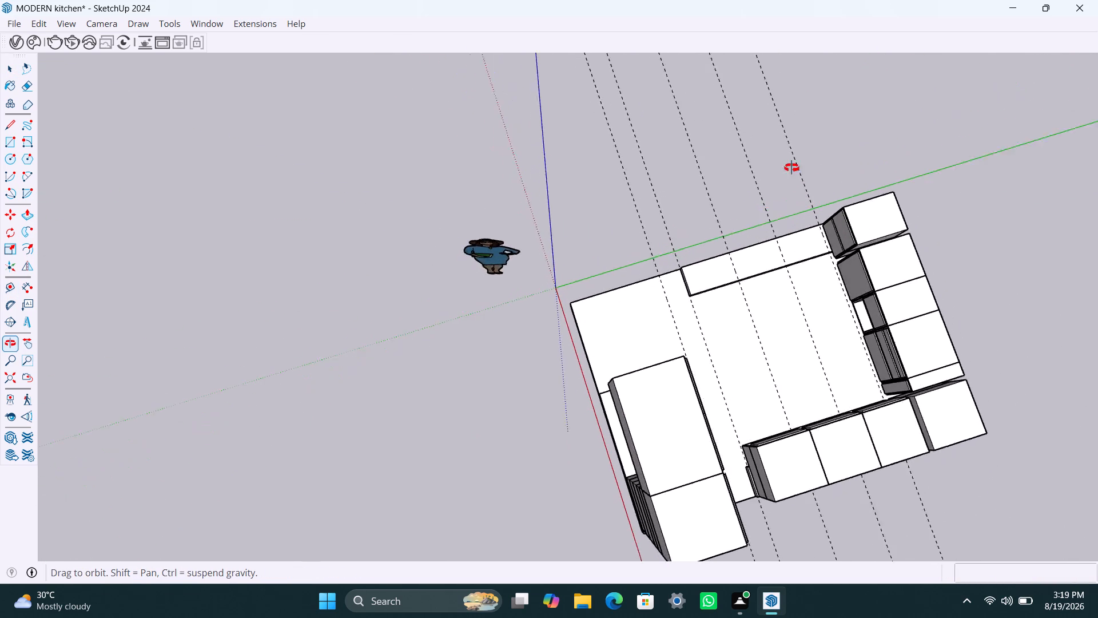
pyautogui.moveTo(791, 168); pyautogui.dragTo(761, 152, button='middle')
pyautogui.scroll(-4, 755, 249)
pyautogui.moveTo(206, 299); pyautogui.dragTo(372, 384, button='middle')
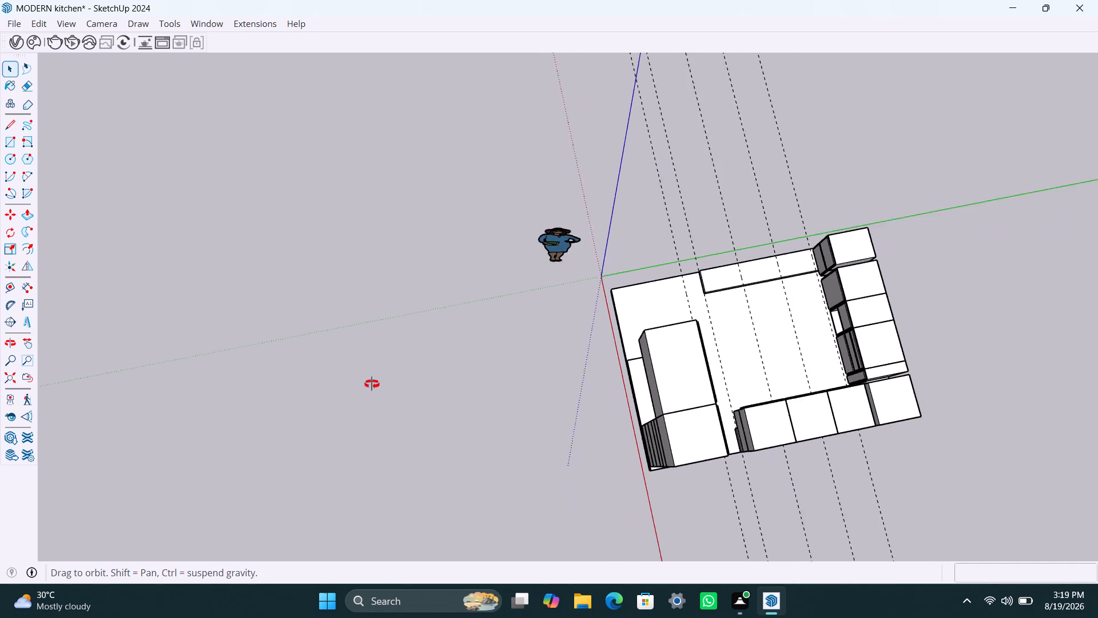
pyautogui.moveTo(372, 384); pyautogui.dragTo(805, 200, button='middle')
pyautogui.scroll(3, 602, 287)
pyautogui.moveTo(560, 344); pyautogui.dragTo(673, 349, button='middle')
pyautogui.scroll(-3, 621, 313)
pyautogui.keyDown('shift'); pyautogui.moveTo(606, 330); pyautogui.dragTo(613, 433, button='middle'); pyautogui.keyUp('shift')
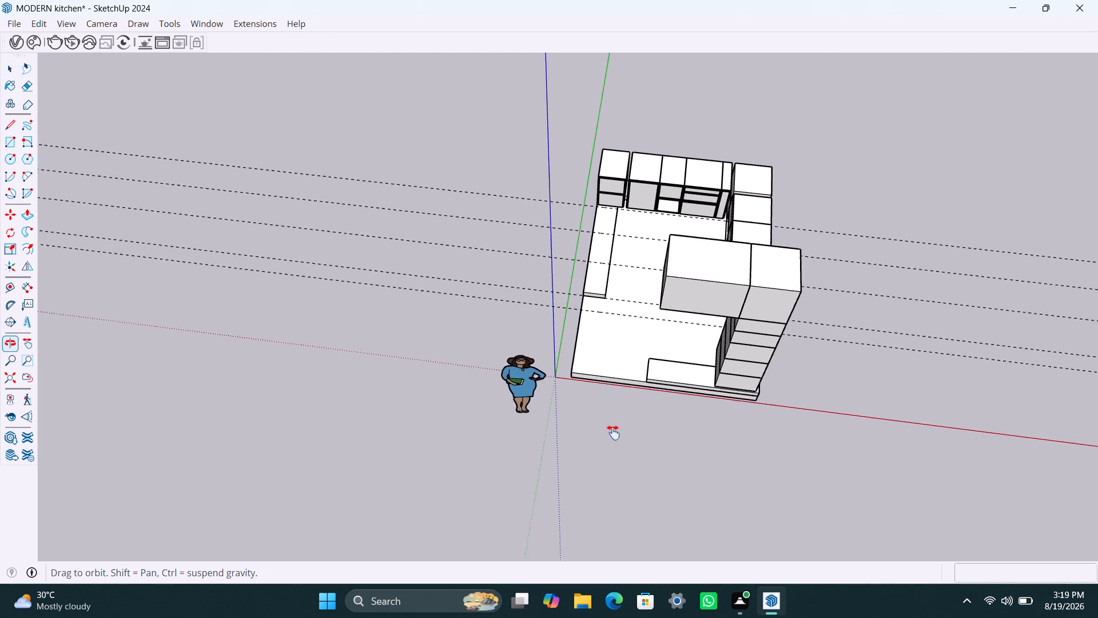
pyautogui.keyDown('shift'); pyautogui.moveTo(613, 433); pyautogui.dragTo(618, 465, button='middle'); pyautogui.keyUp('shift')
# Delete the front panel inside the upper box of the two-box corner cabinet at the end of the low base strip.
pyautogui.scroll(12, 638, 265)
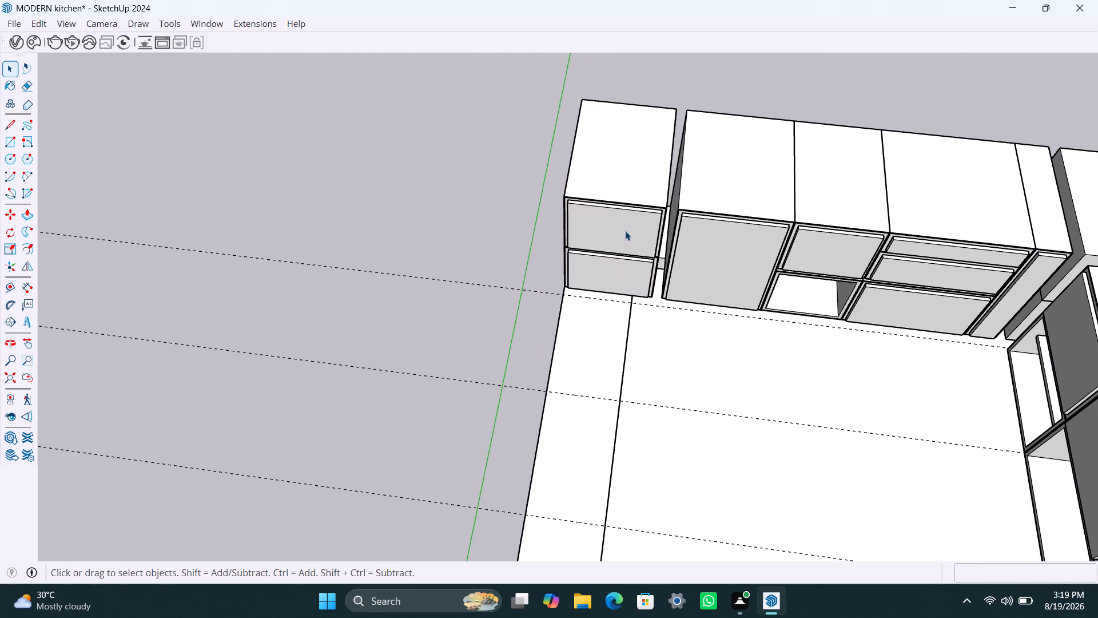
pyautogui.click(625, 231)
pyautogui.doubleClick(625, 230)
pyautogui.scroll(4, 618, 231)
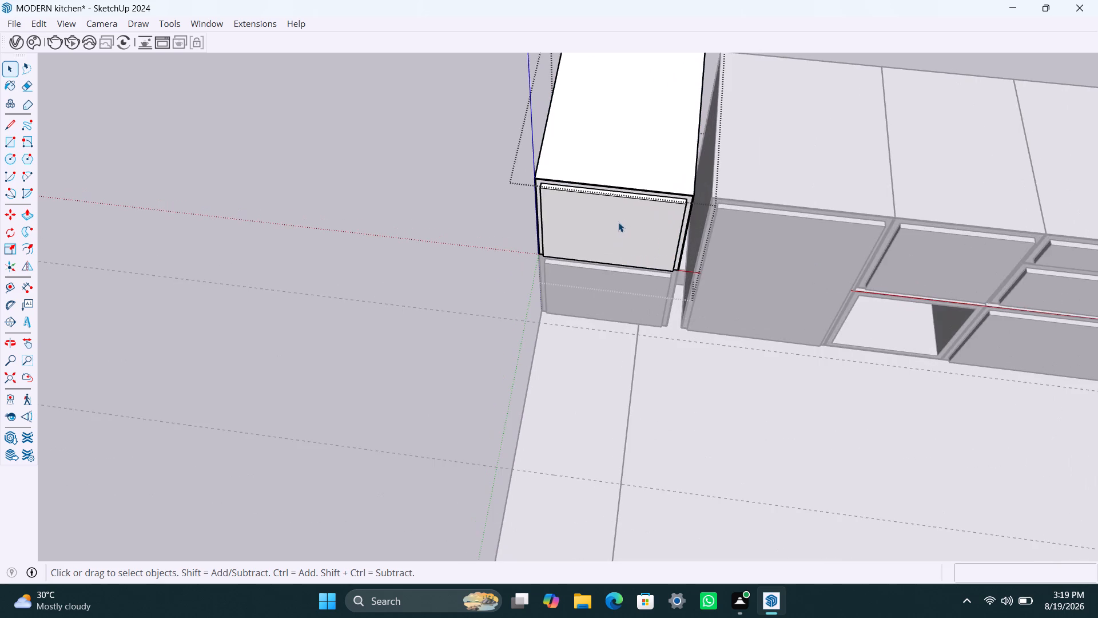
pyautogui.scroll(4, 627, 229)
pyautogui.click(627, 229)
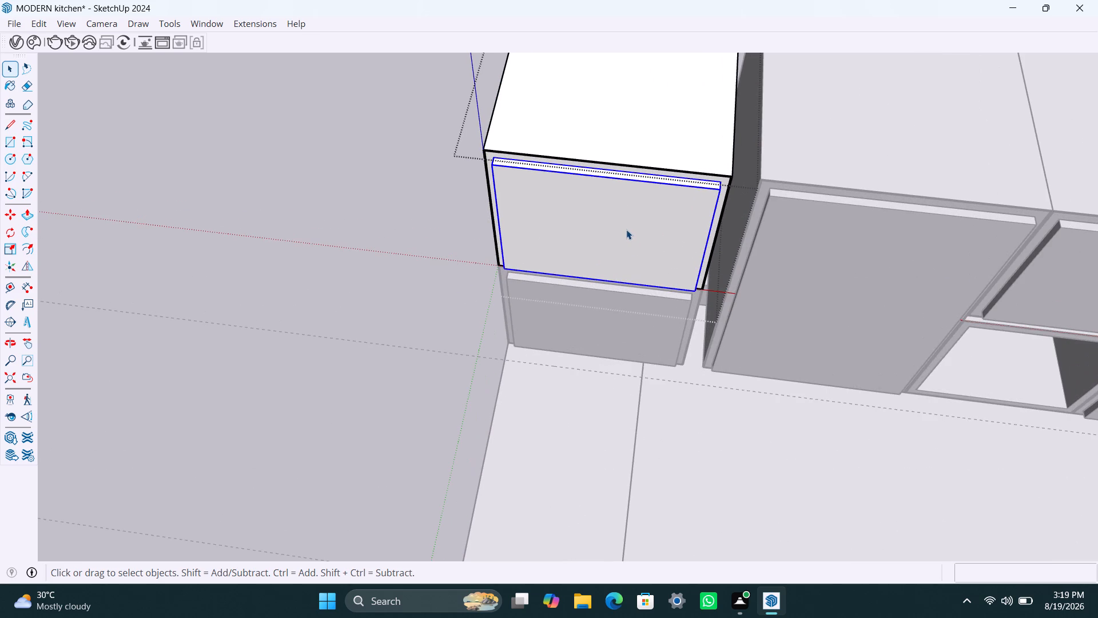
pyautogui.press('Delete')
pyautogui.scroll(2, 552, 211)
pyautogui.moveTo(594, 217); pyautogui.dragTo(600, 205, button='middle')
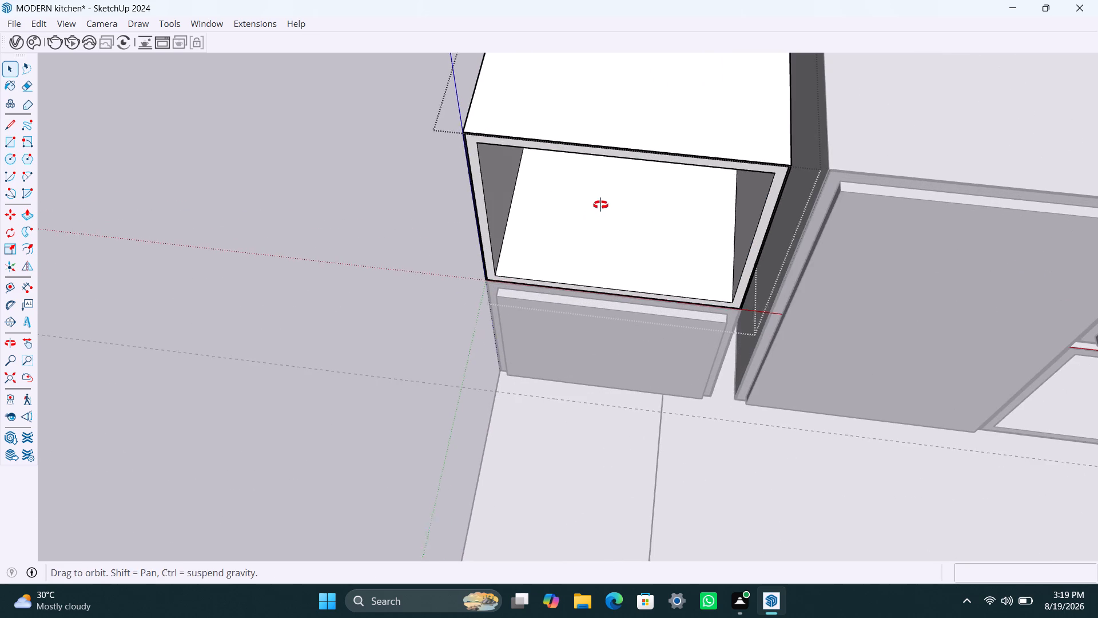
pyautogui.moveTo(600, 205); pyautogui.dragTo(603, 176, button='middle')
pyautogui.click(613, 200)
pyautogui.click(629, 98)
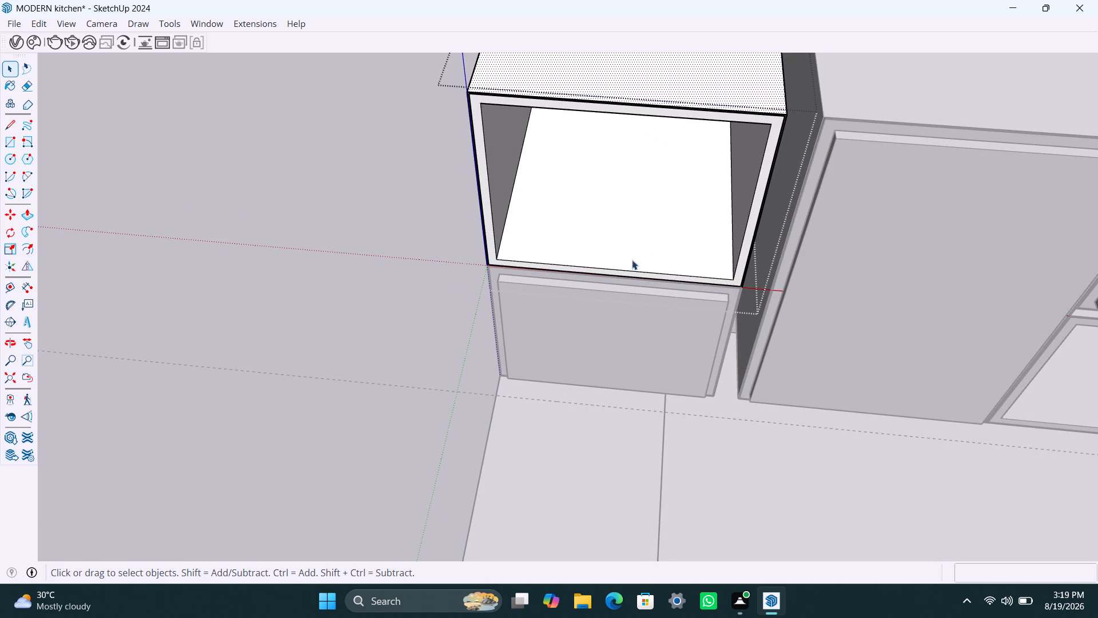
# Delete the upper and lower boxes of the corner cabinet standing on the low base strip.
pyautogui.scroll(-11, 383, 275)
pyautogui.click(324, 284)
pyautogui.click(469, 163)
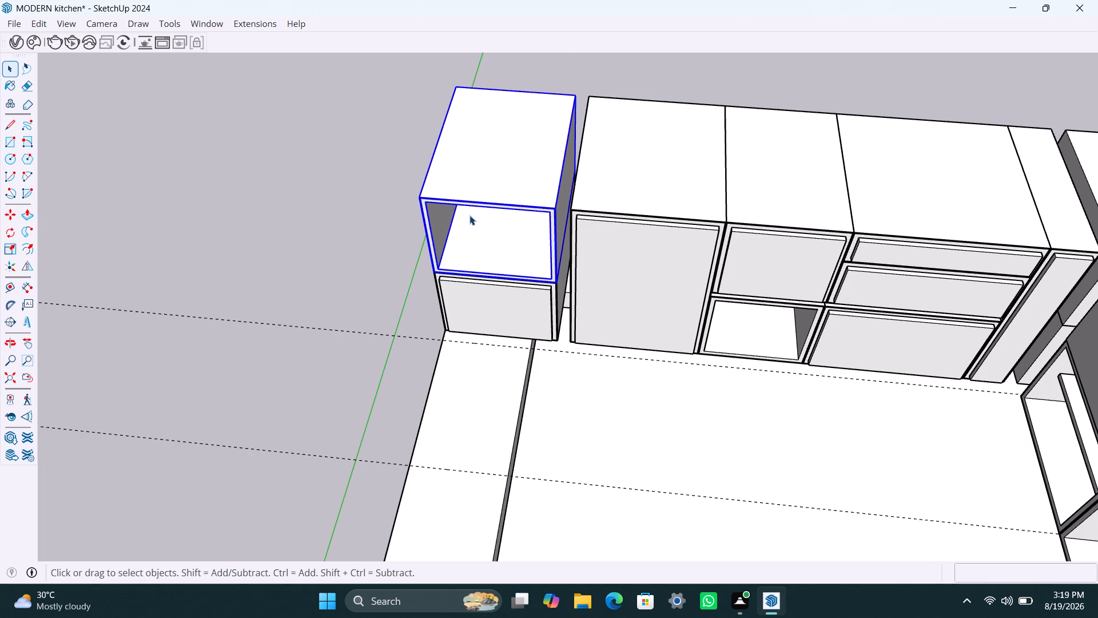
pyautogui.press('Delete')
pyautogui.click(478, 304)
pyautogui.press('Delete')
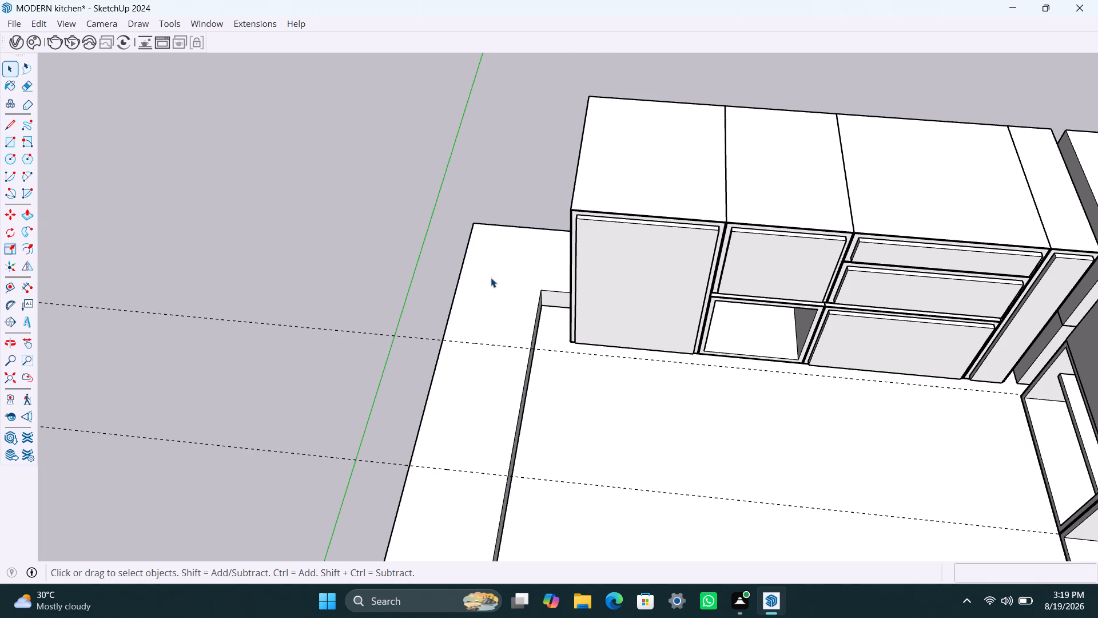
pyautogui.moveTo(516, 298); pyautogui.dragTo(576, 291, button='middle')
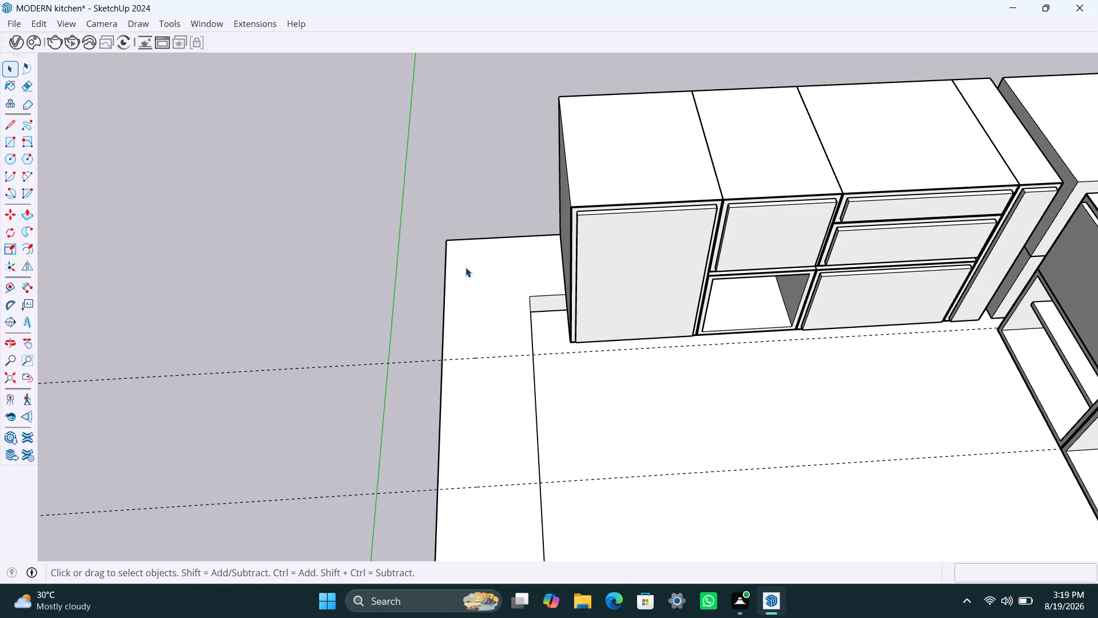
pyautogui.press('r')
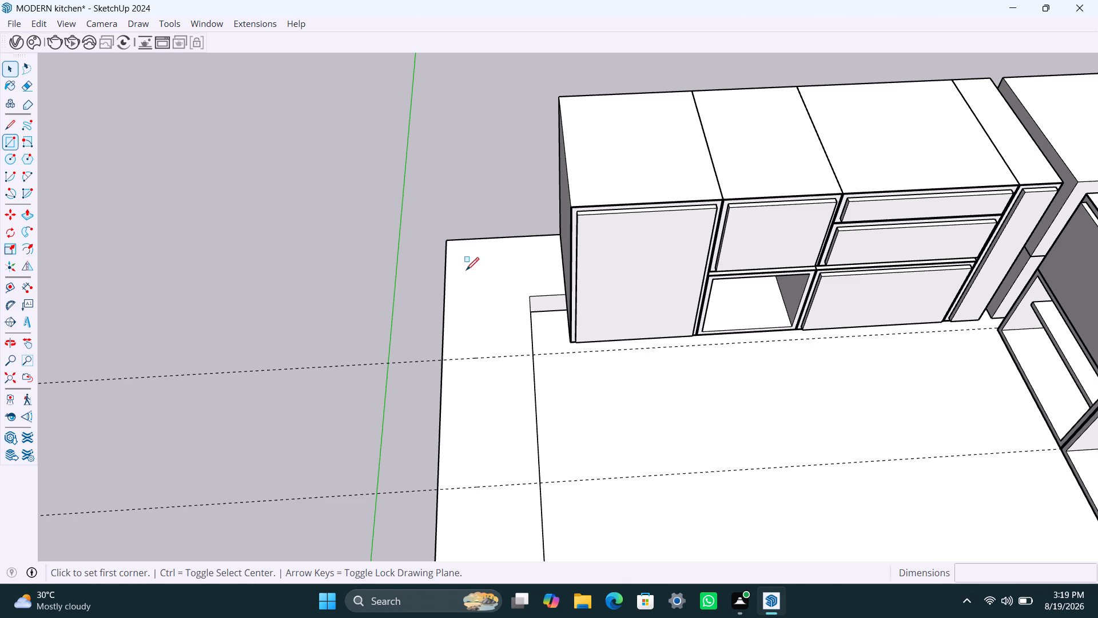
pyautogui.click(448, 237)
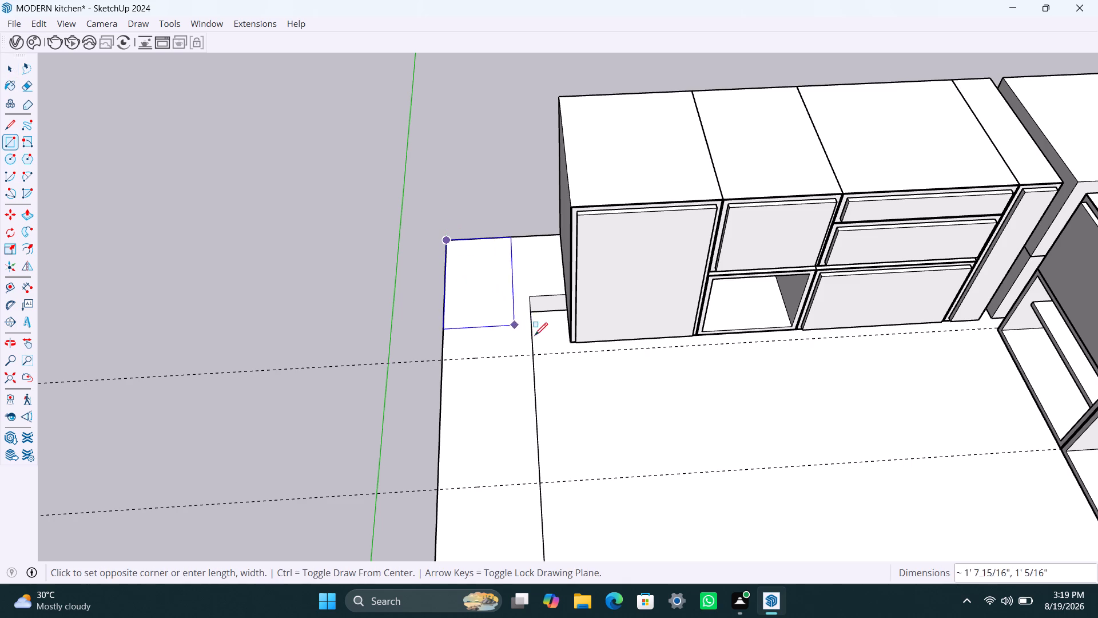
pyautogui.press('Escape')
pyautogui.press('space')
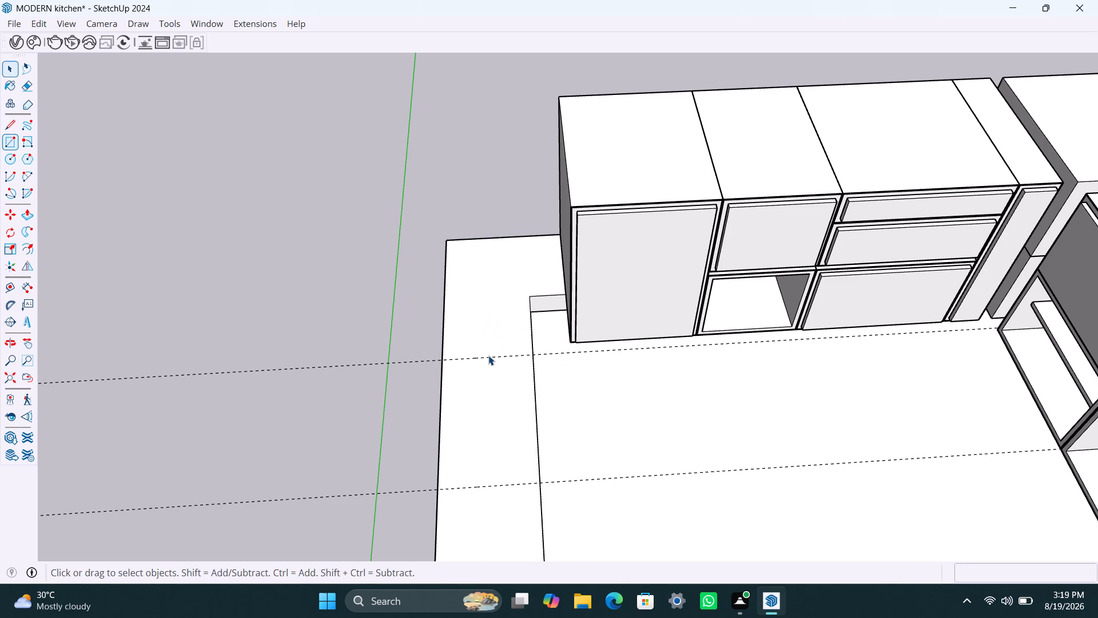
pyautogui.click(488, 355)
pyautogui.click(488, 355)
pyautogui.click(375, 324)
# Place a guide 50 mm from the guide nearest the corner, toward the corner, and another 450 mm in from the base strip's outer edge.
pyautogui.press('t')
pyautogui.click(482, 358)
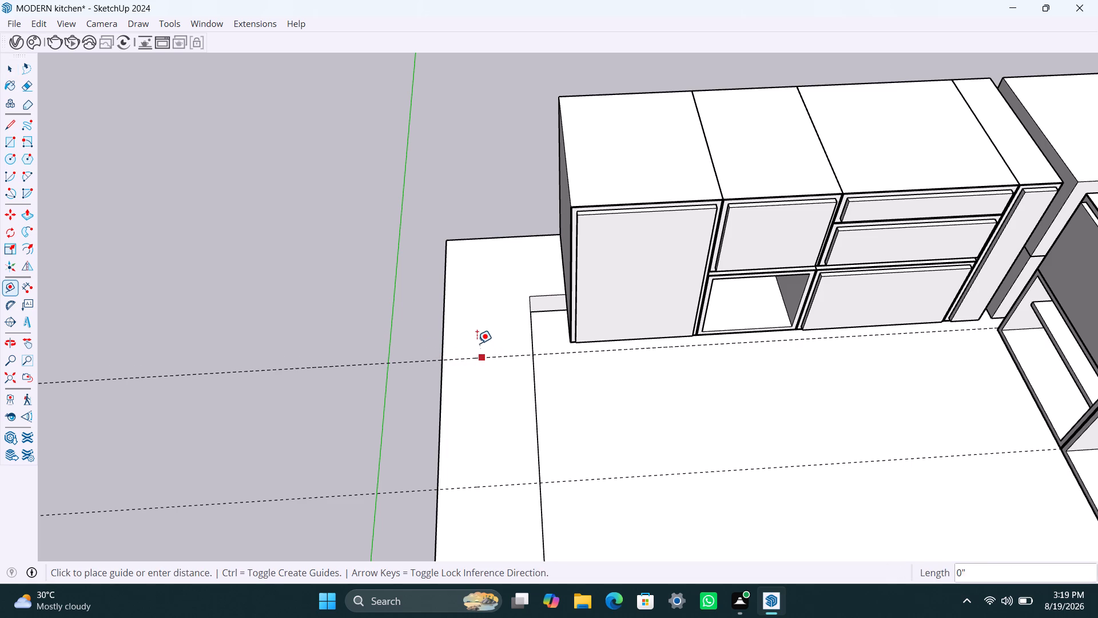
pyautogui.write('50MM')
pyautogui.press('Return')
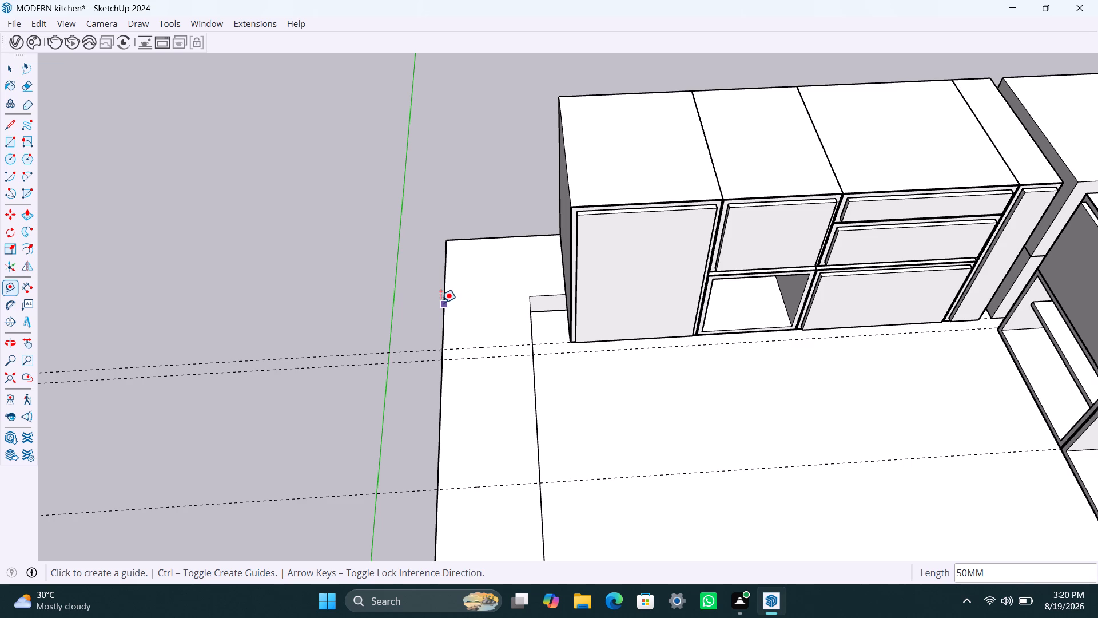
pyautogui.click(441, 303)
pyautogui.write('450MM')
pyautogui.press('Return')
pyautogui.press('space')
# Draw a rectangle from the base strip's outer corner to the 50 mm and 450 mm guide intersection, and make it a group.
pyautogui.scroll(-2, 449, 271)
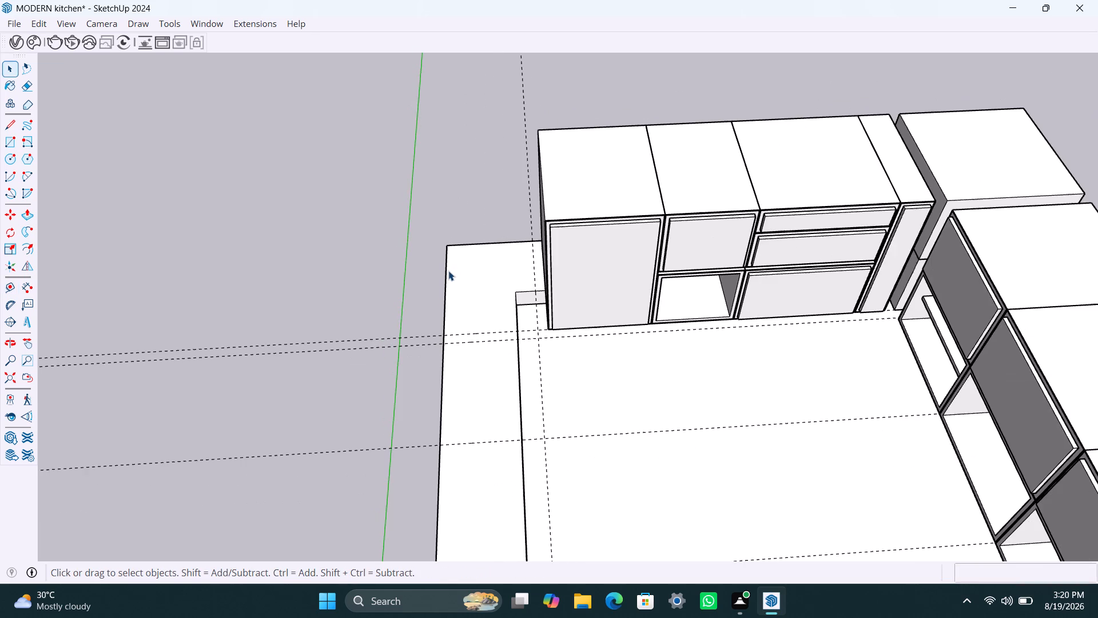
pyautogui.scroll(1, 448, 270)
pyautogui.moveTo(447, 284); pyautogui.dragTo(446, 338, button='middle')
pyautogui.press('r')
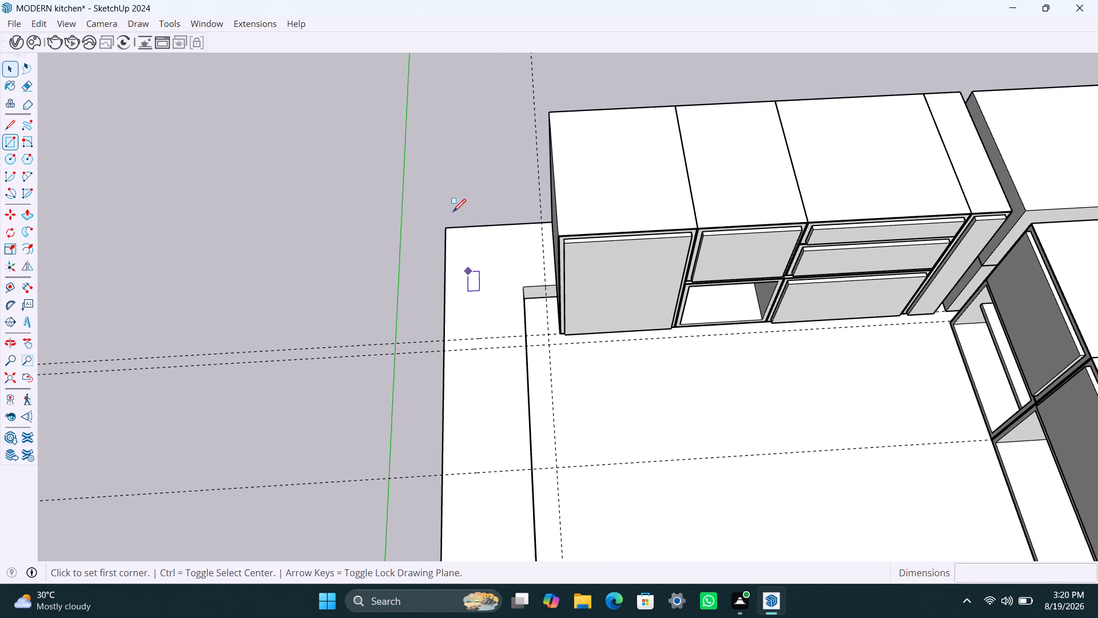
pyautogui.click(449, 231)
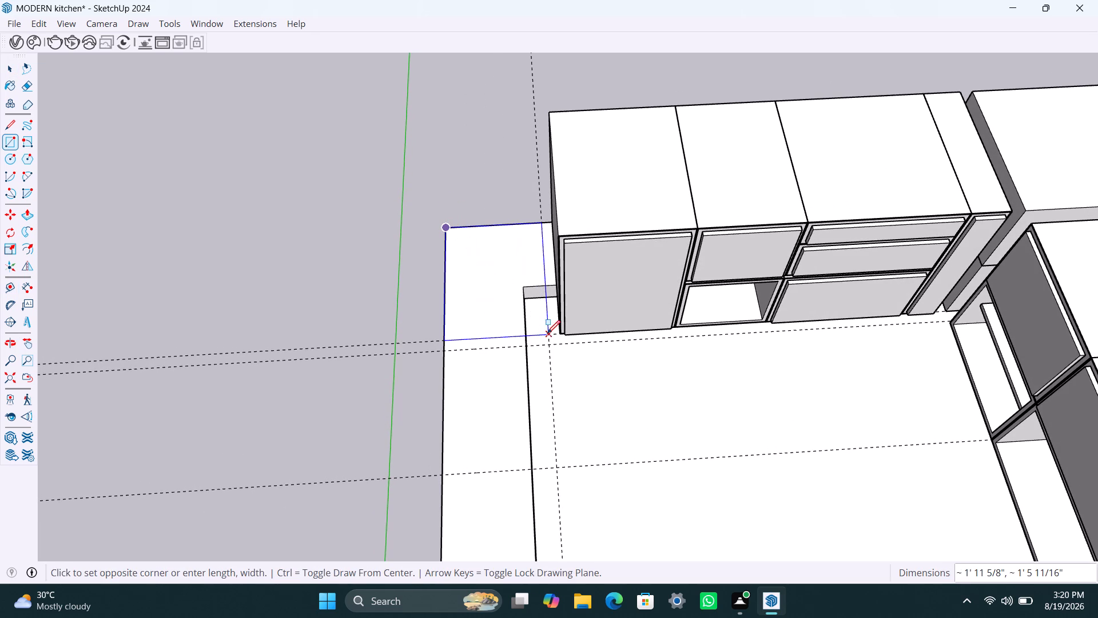
pyautogui.click(550, 334)
pyautogui.press('space')
pyautogui.doubleClick(523, 288)
pyautogui.tripleClick(500, 287)
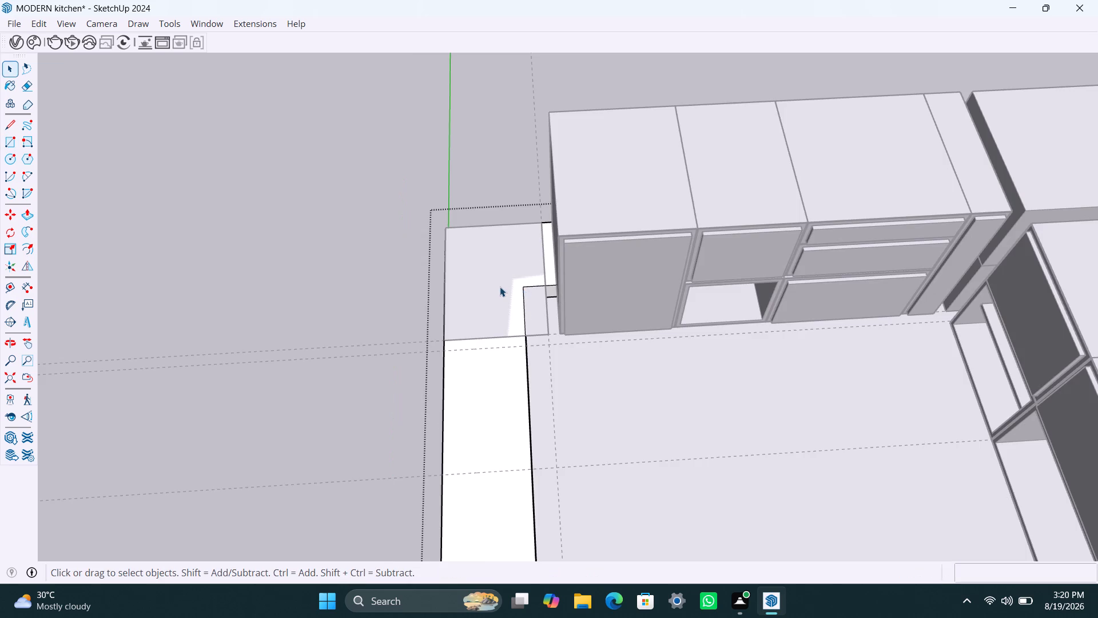
pyautogui.click(396, 267)
pyautogui.click(360, 251)
pyautogui.click(490, 270)
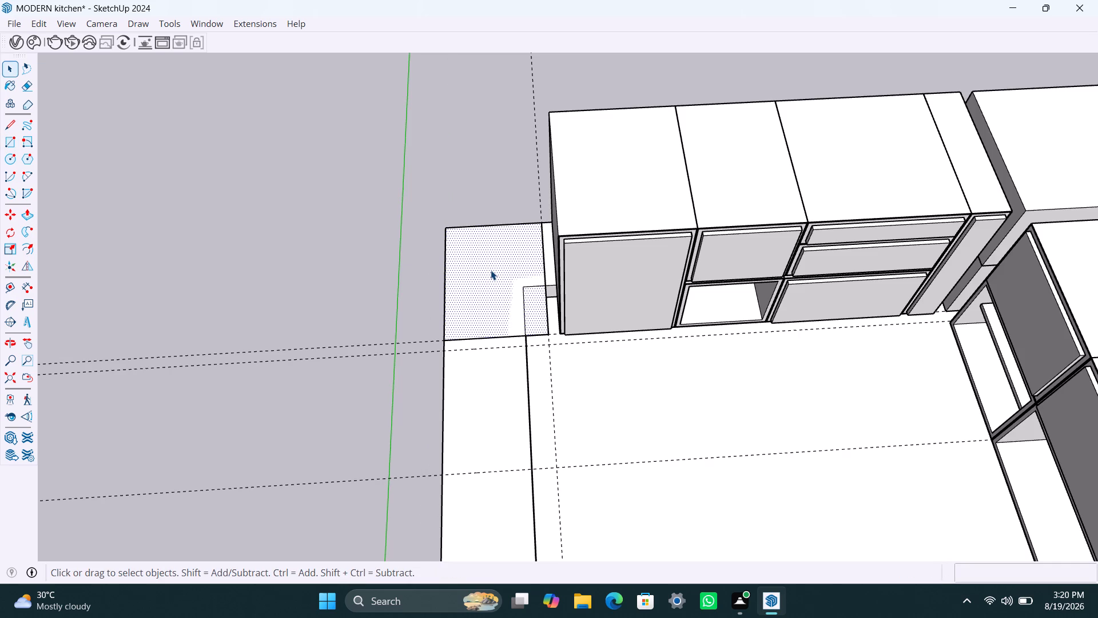
pyautogui.click(491, 270)
pyautogui.click(491, 270)
pyautogui.rightClick(491, 270)
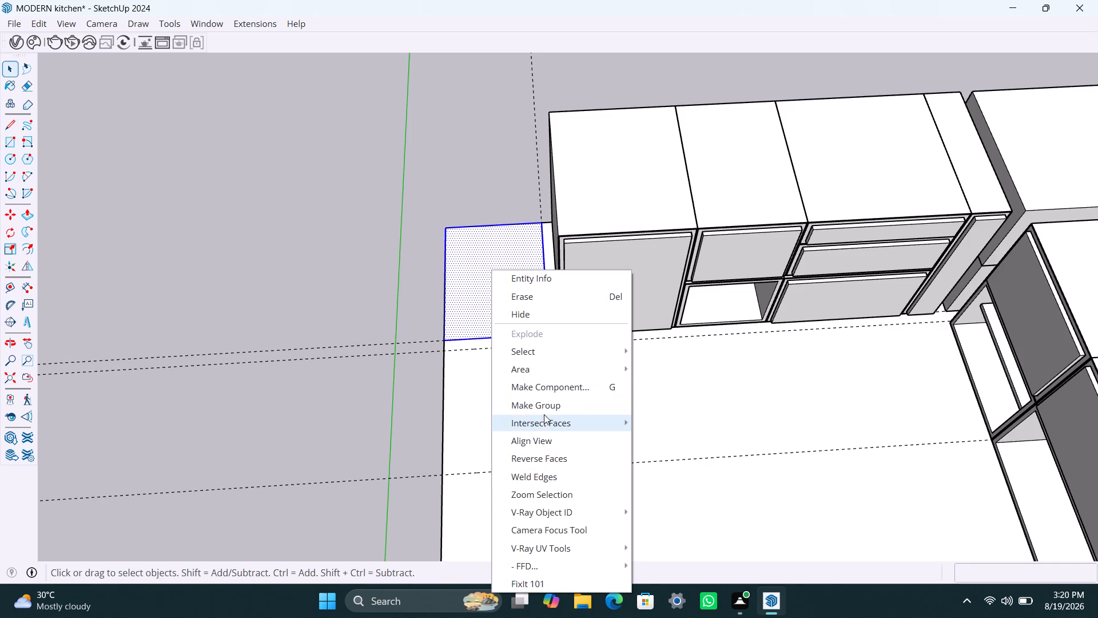
pyautogui.click(546, 400)
# Extrude the grouped corner rectangle upward about 2' 4 3/8" to match the top of the adjacent cabinets.
pyautogui.tripleClick(494, 280)
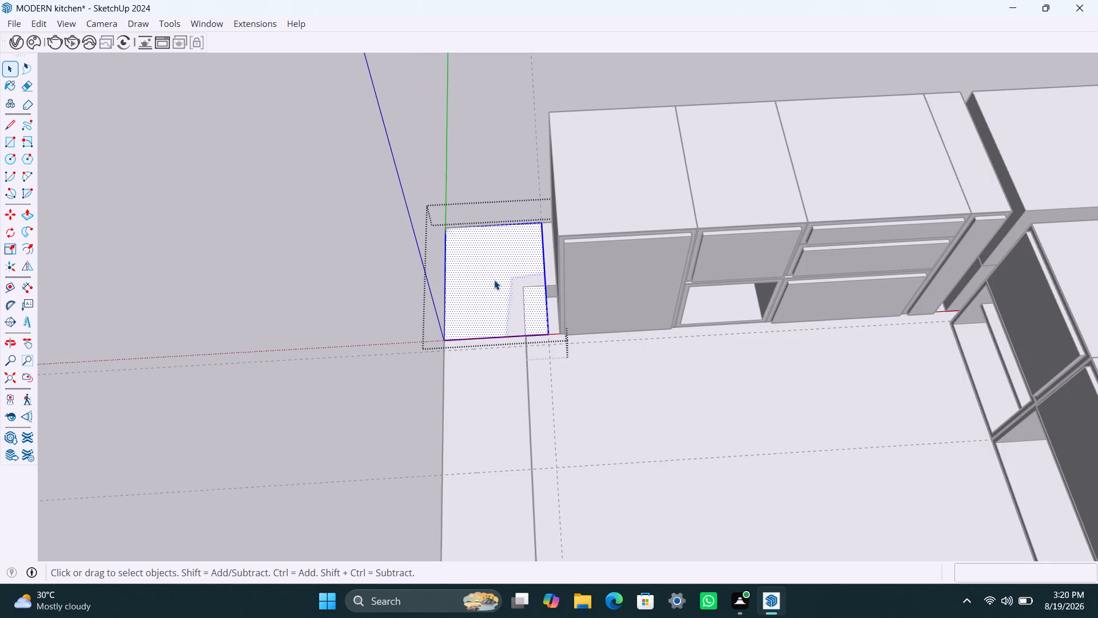
pyautogui.press('p')
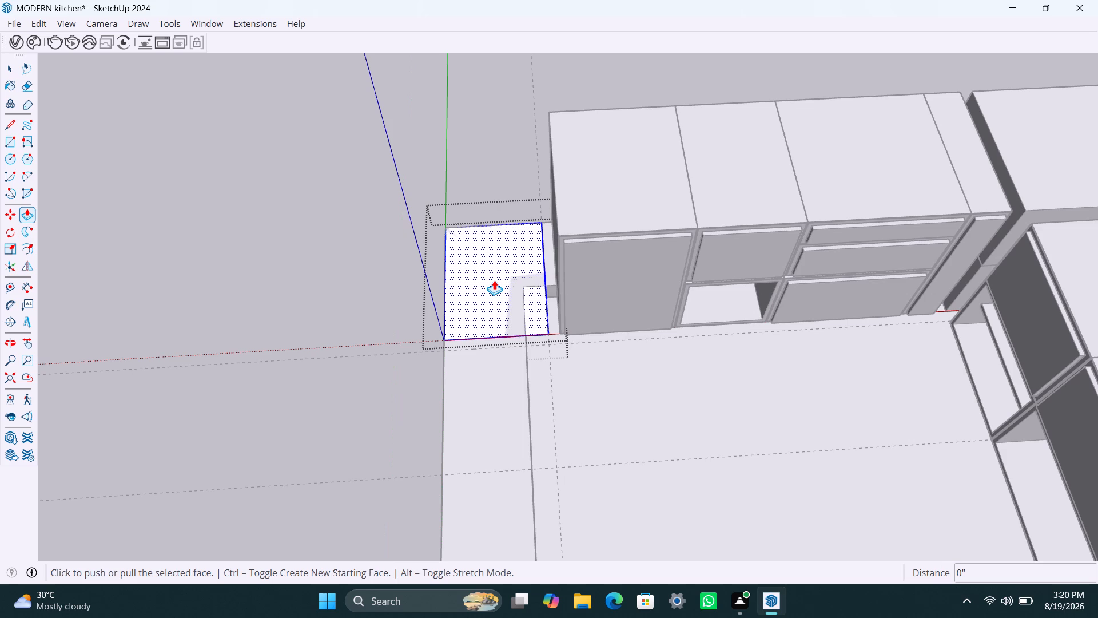
pyautogui.click(518, 255)
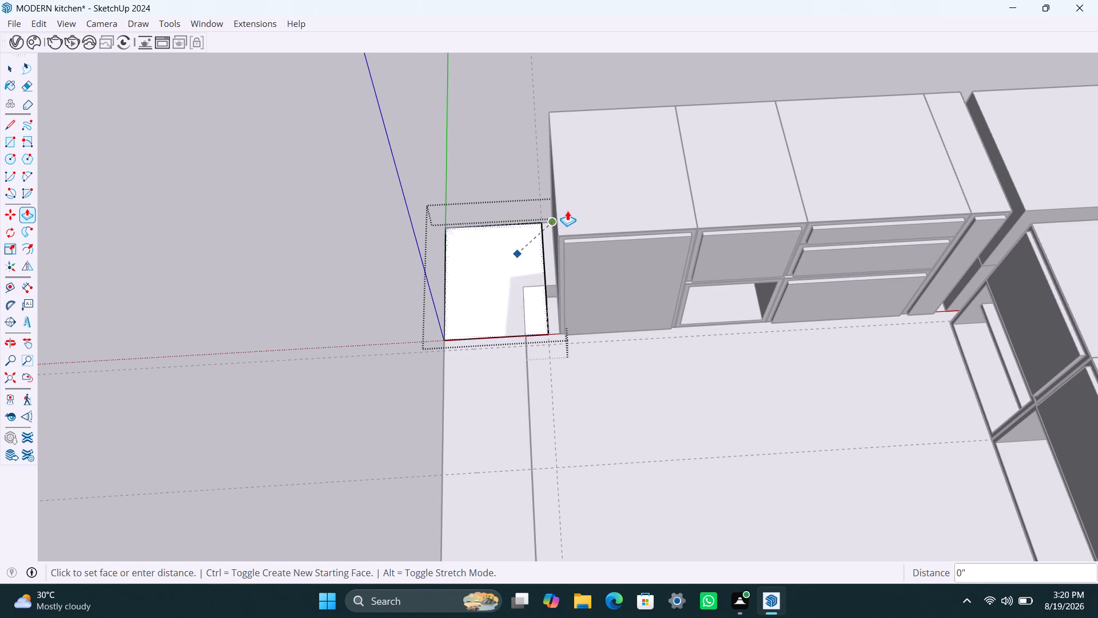
pyautogui.click(574, 208)
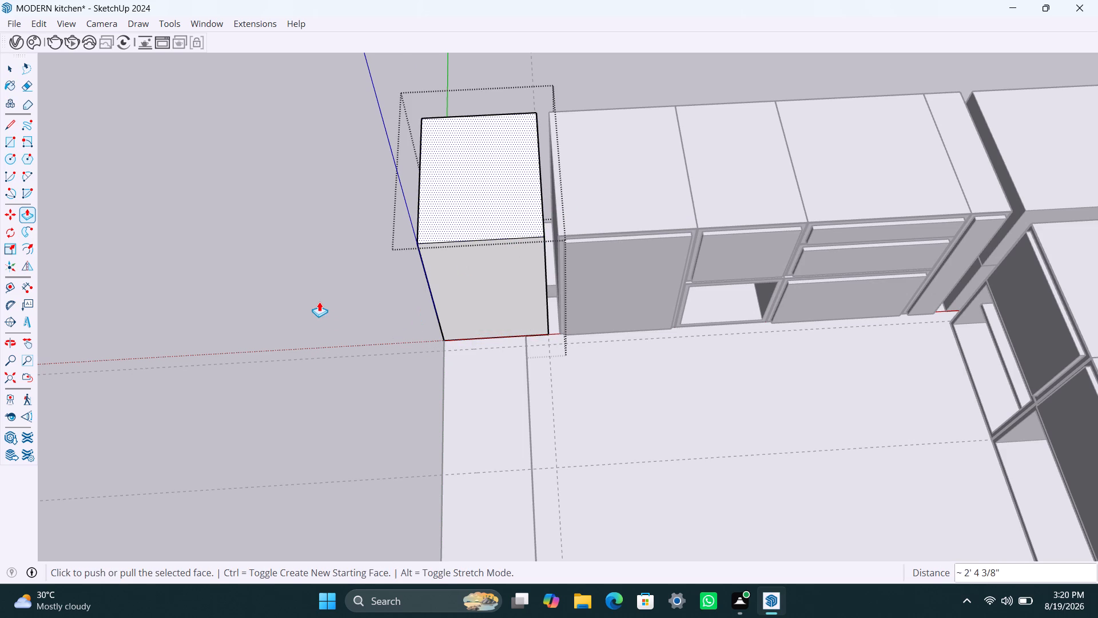
pyautogui.press('space')
pyautogui.click(319, 301)
# Draw a rectangle in the first 600 mm bay beside the corner box, from the strip's outer edge to the 450 mm guide, and group it.
pyautogui.scroll(-4, 353, 375)
pyautogui.moveTo(421, 388); pyautogui.dragTo(269, 348, button='middle')
pyautogui.scroll(-2, 557, 373)
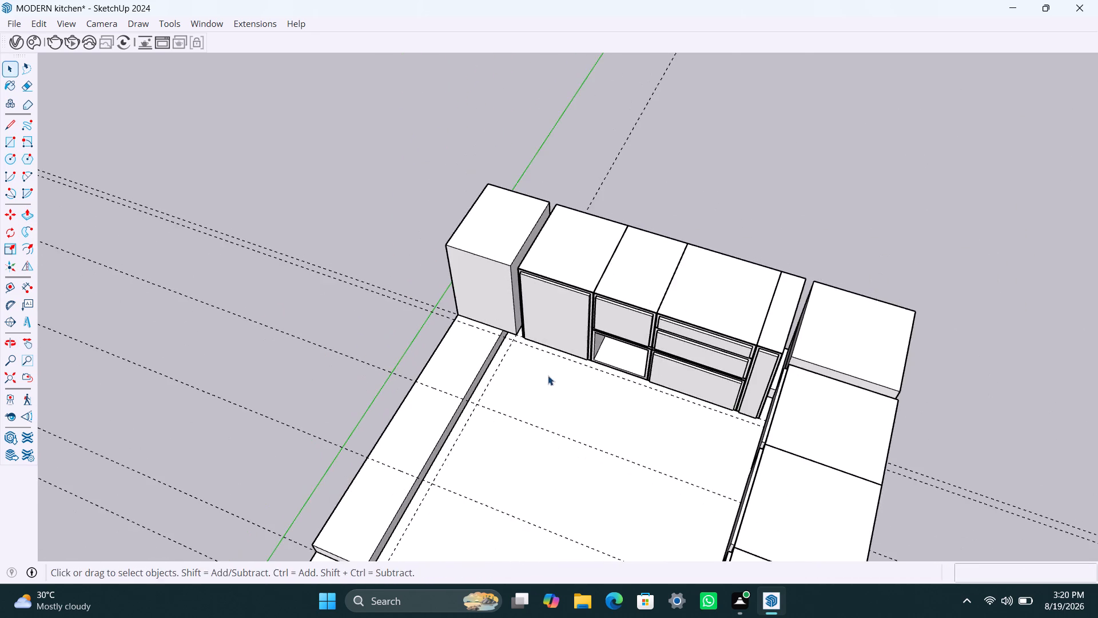
pyautogui.moveTo(541, 377); pyautogui.dragTo(283, 348, button='middle')
pyautogui.scroll(2, 492, 324)
pyautogui.moveTo(489, 346); pyautogui.dragTo(445, 356, button='middle')
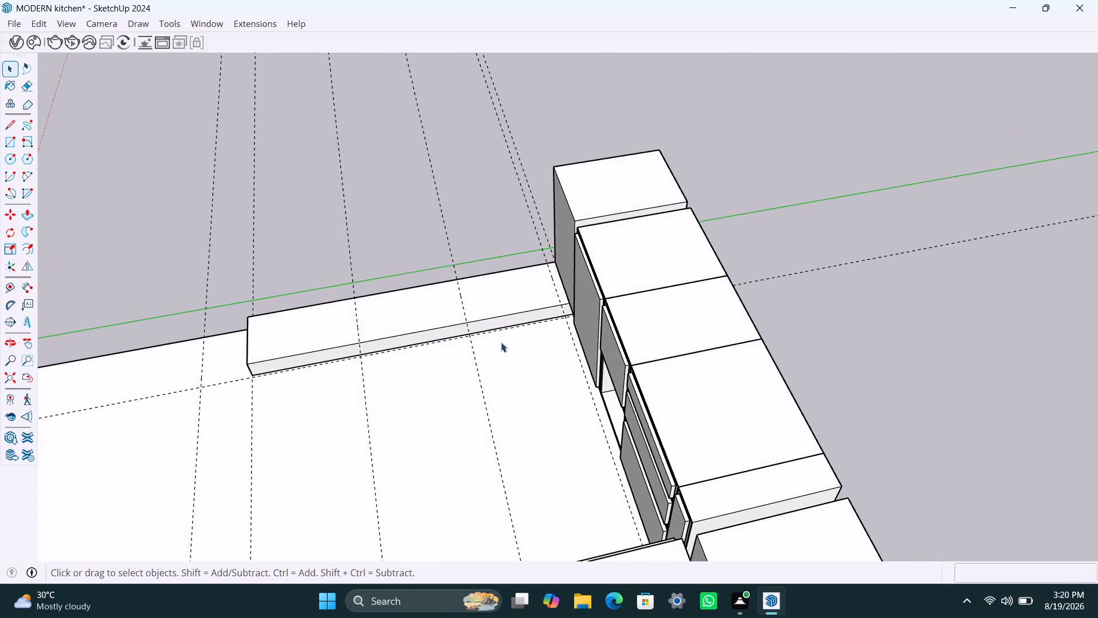
pyautogui.moveTo(474, 331); pyautogui.dragTo(407, 338, button='middle')
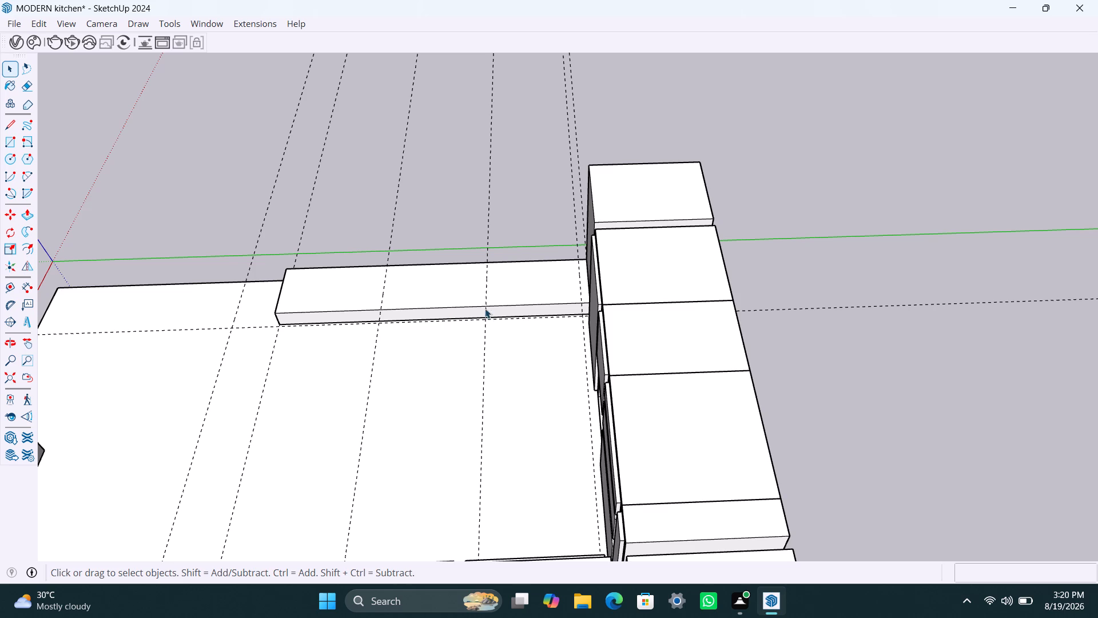
pyautogui.moveTo(471, 319); pyautogui.dragTo(492, 442, button='middle')
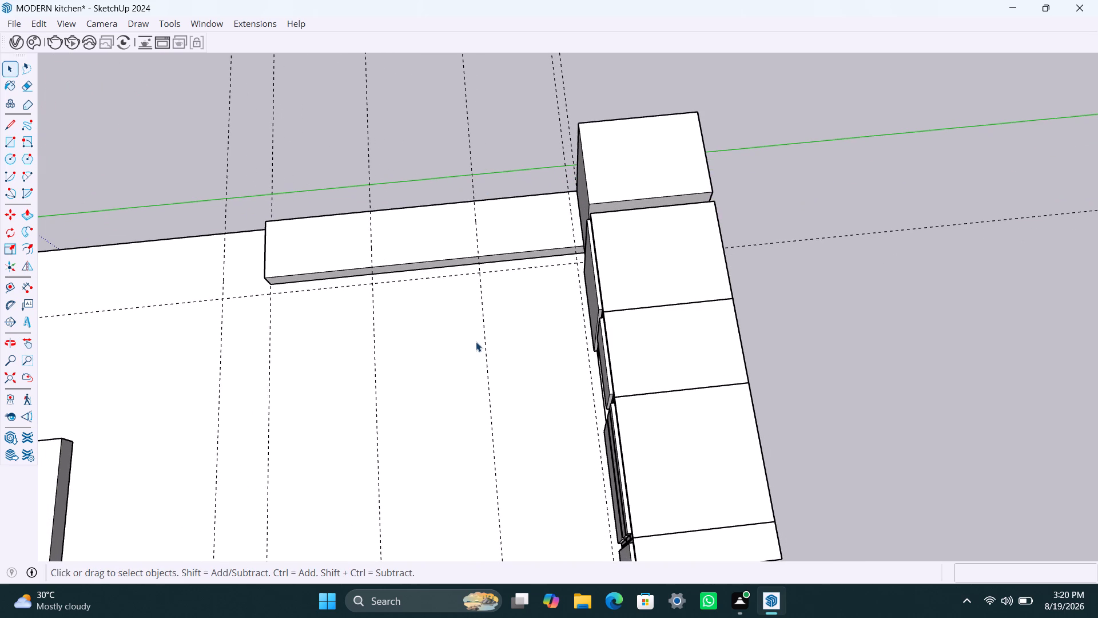
pyautogui.click(498, 220)
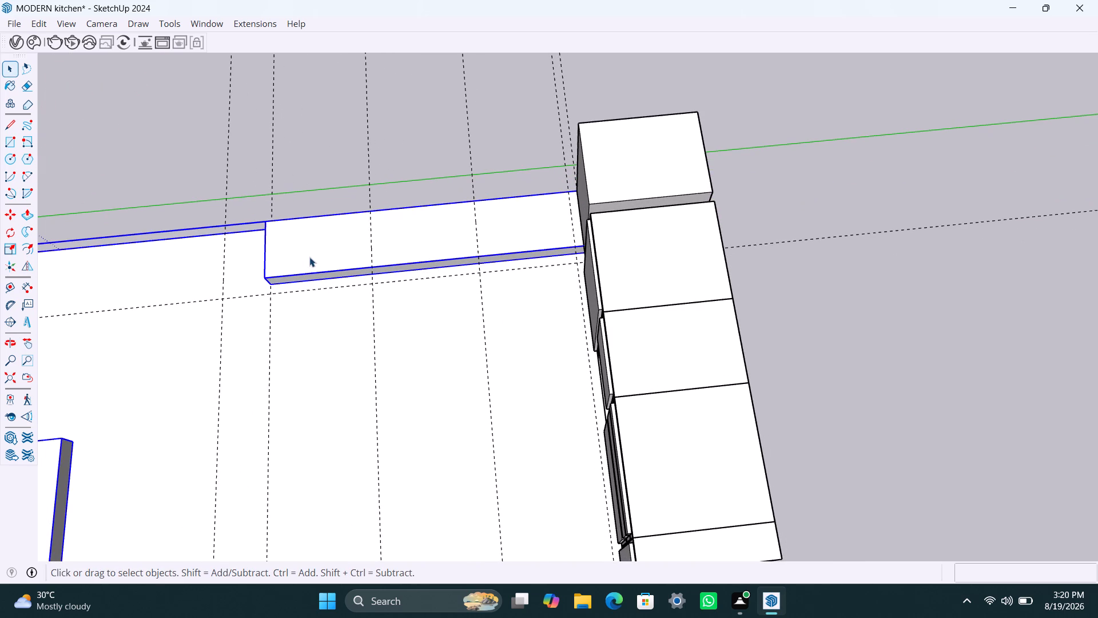
pyautogui.click(313, 256)
pyautogui.press('r')
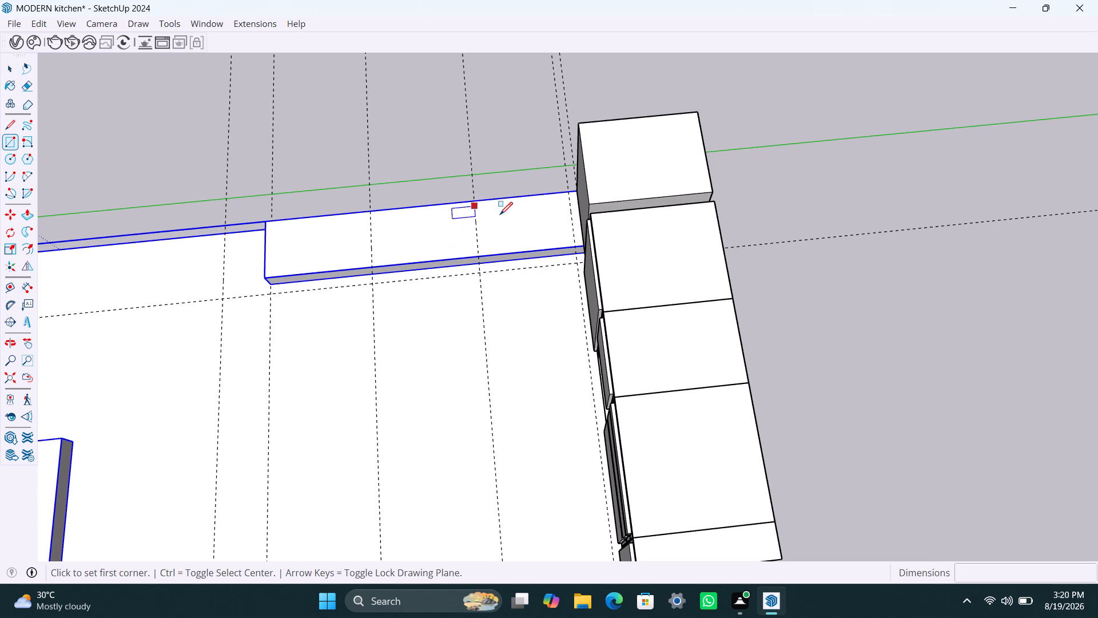
pyautogui.press('space')
pyautogui.click(482, 156)
pyautogui.press('r')
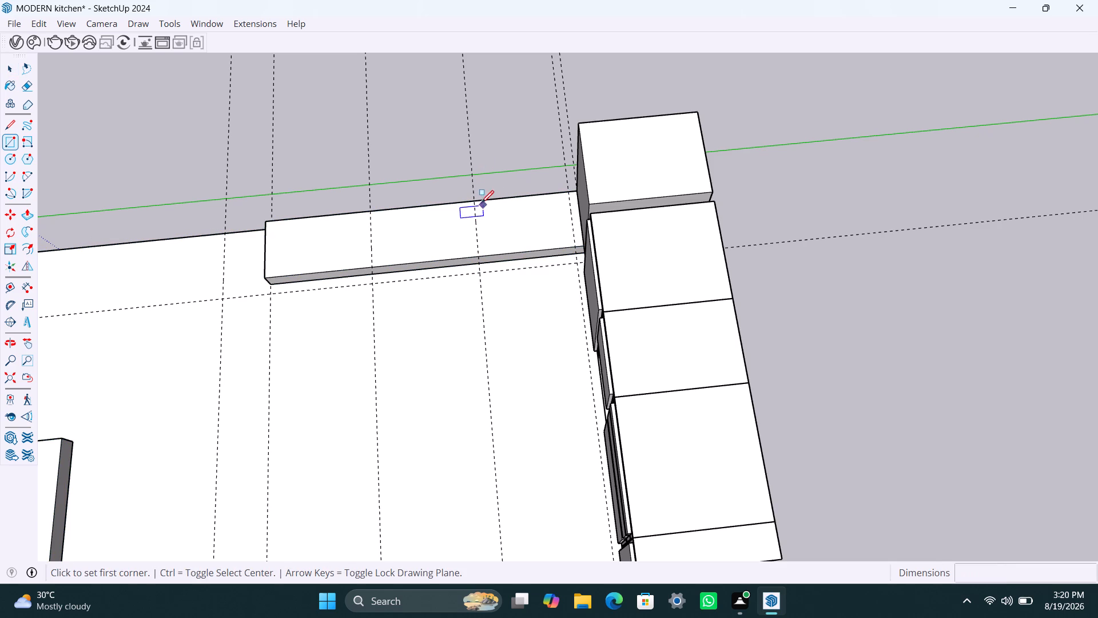
pyautogui.click(477, 197)
pyautogui.click(574, 262)
pyautogui.press('space')
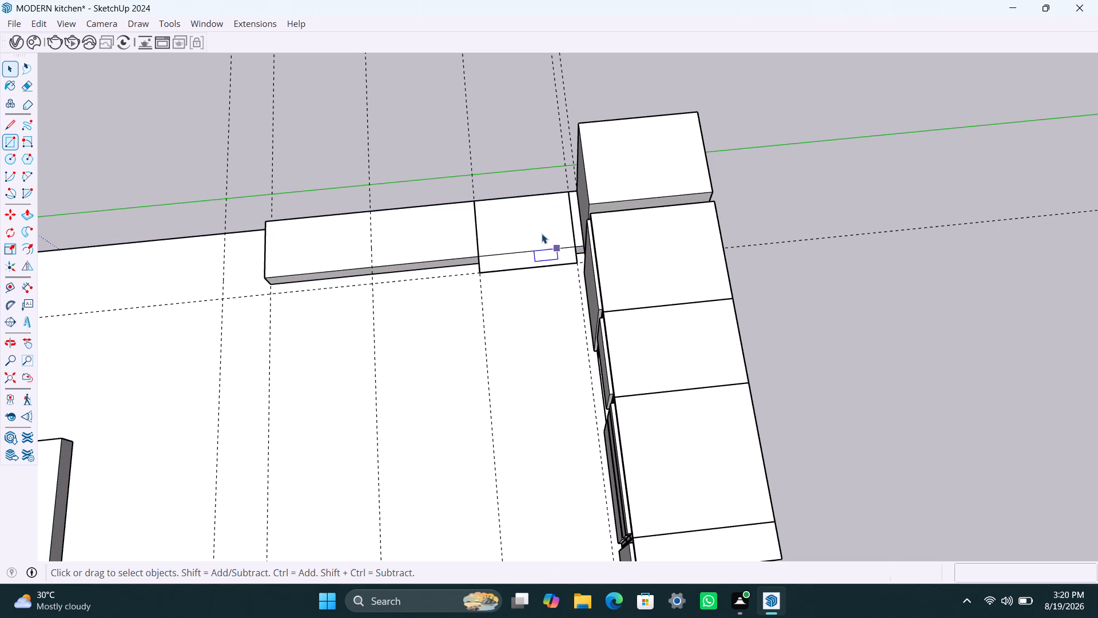
pyautogui.doubleClick(542, 233)
pyautogui.rightClick(542, 233)
pyautogui.click(596, 363)
# Extrude the grouped rectangle in the first 600 mm bay upward by 360 mm and leave the group.
pyautogui.tripleClick(523, 220)
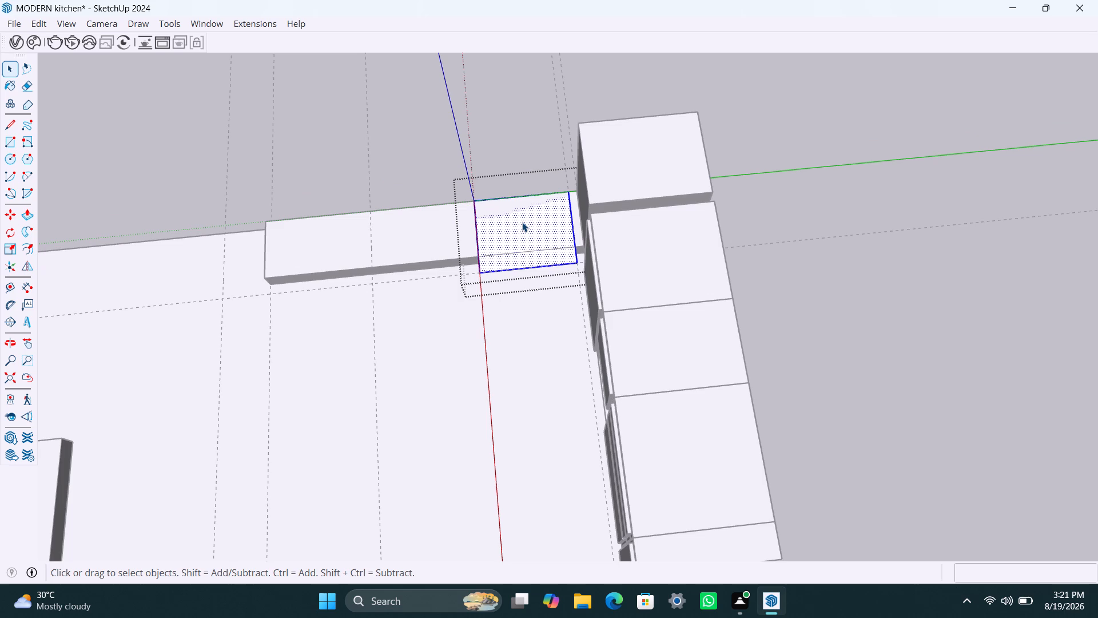
pyautogui.press('p')
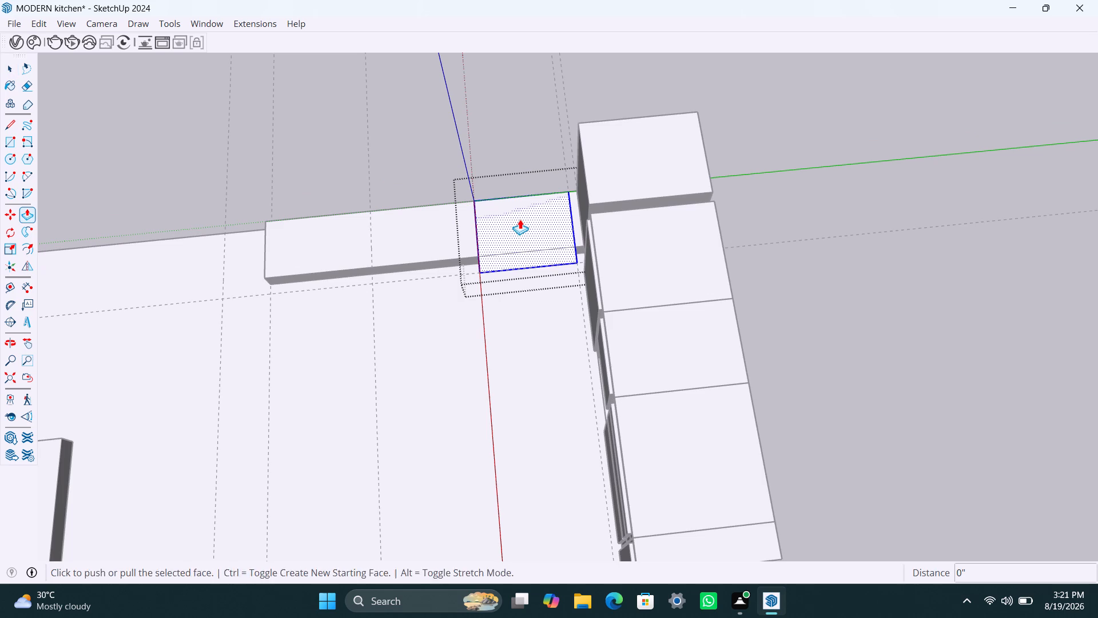
pyautogui.click(520, 219)
pyautogui.press('3')
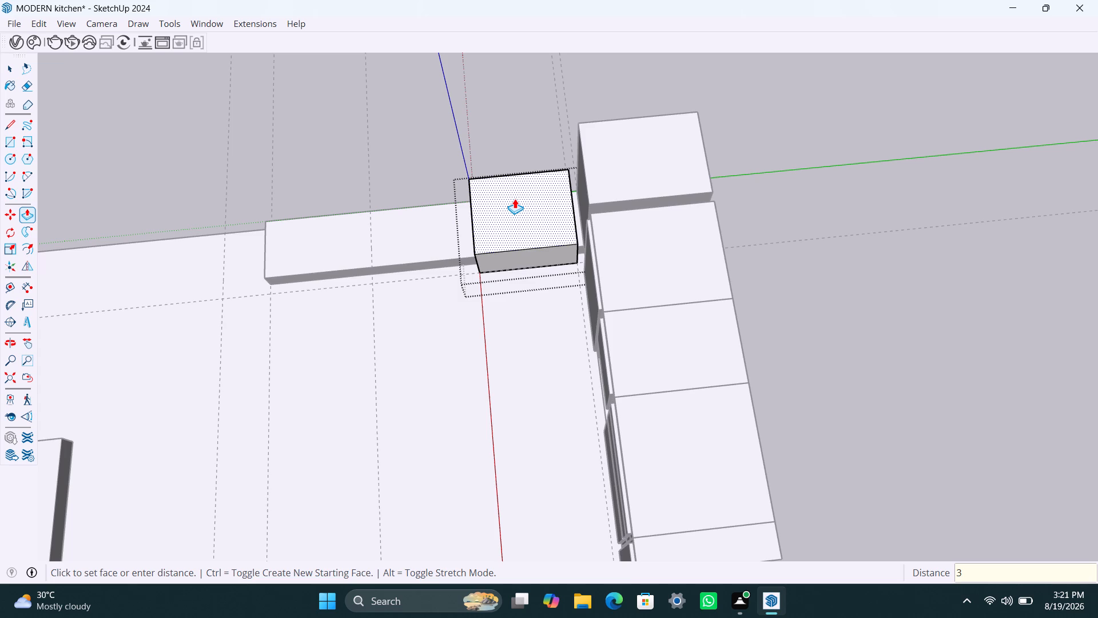
pyautogui.write('60MM')
pyautogui.press('Return')
pyautogui.press('space')
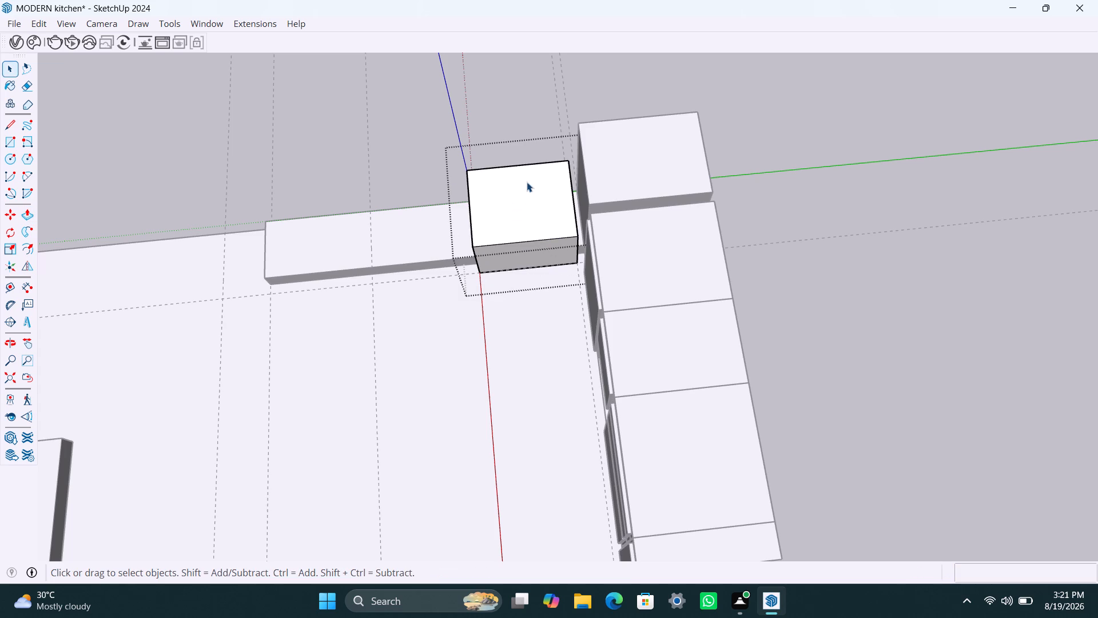
pyautogui.click(530, 122)
# Copy the 360 mm high box about 1' 11 5/8" along the strip into the neighbouring bay, at the 450 mm guide intersection.
pyautogui.click(521, 199)
pyautogui.press('m')
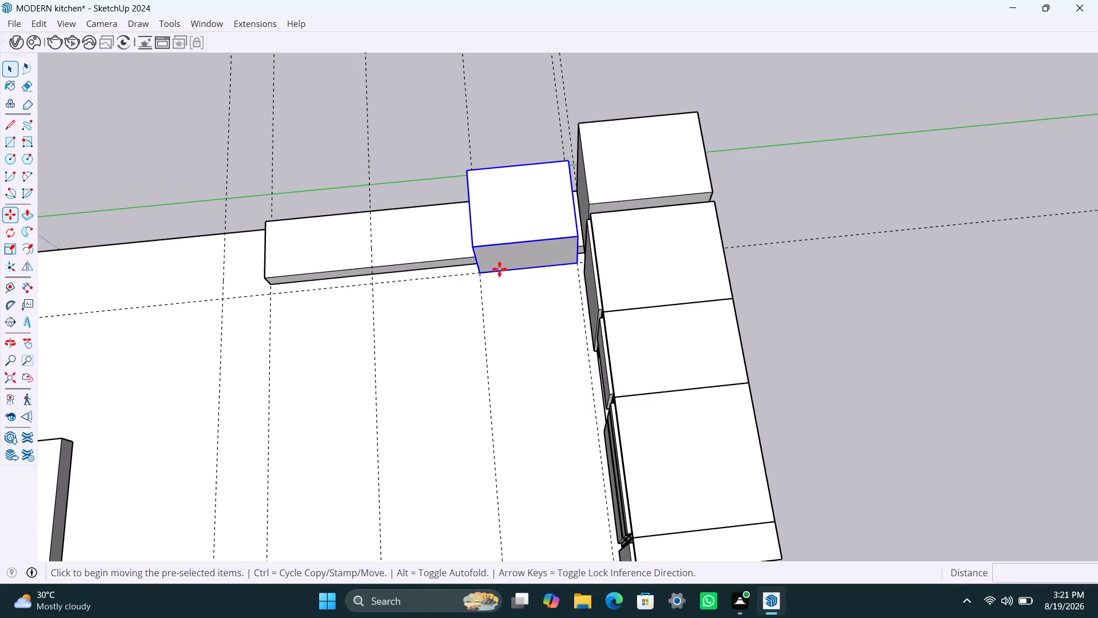
pyautogui.click(480, 278)
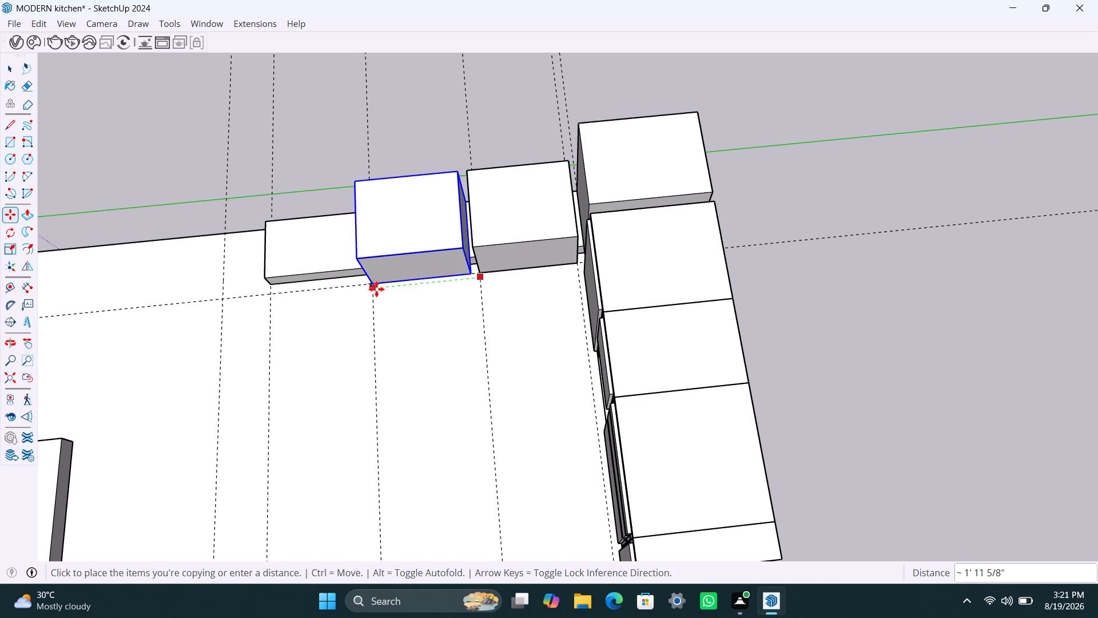
pyautogui.click(375, 288)
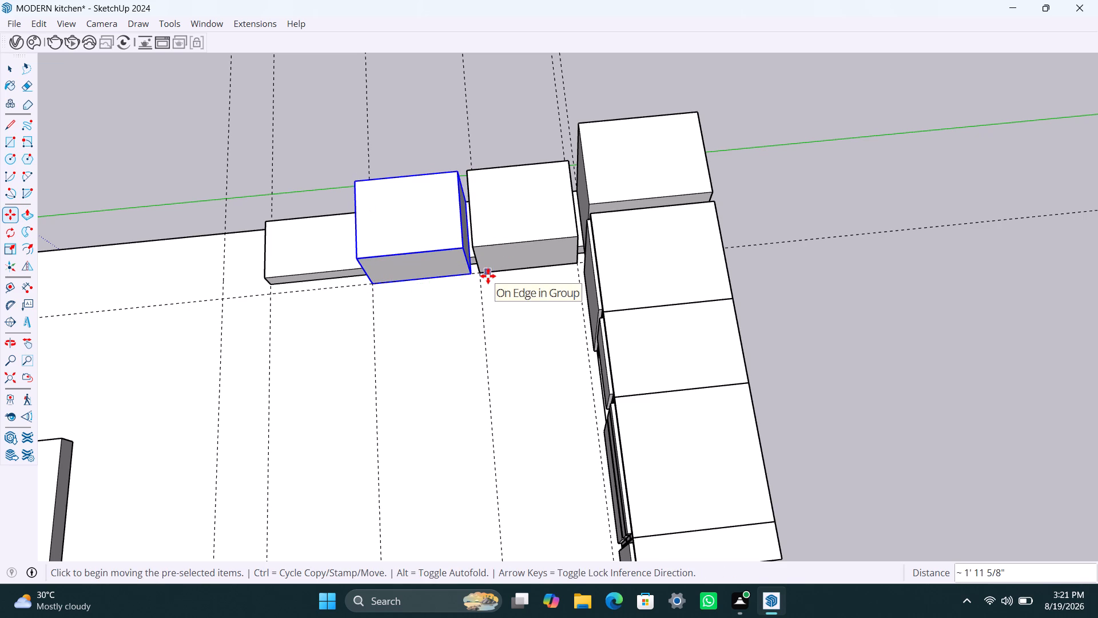
# Copy the neighbouring bay's box on top of the first bay's box, aligned to its upper front corner.
pyautogui.click(470, 278)
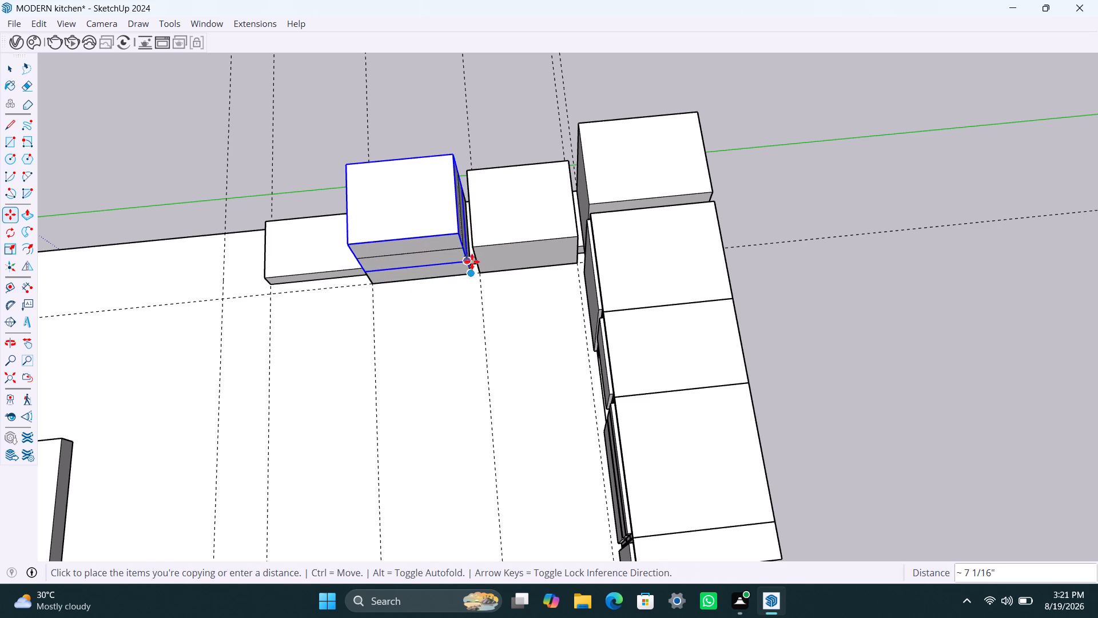
pyautogui.click(581, 236)
pyautogui.press('space')
pyautogui.click(389, 103)
# Move the neighbouring bay's box about 1 15/16" so its lower front corner meets the first bay's box.
pyautogui.moveTo(498, 248); pyautogui.dragTo(506, 199, button='middle')
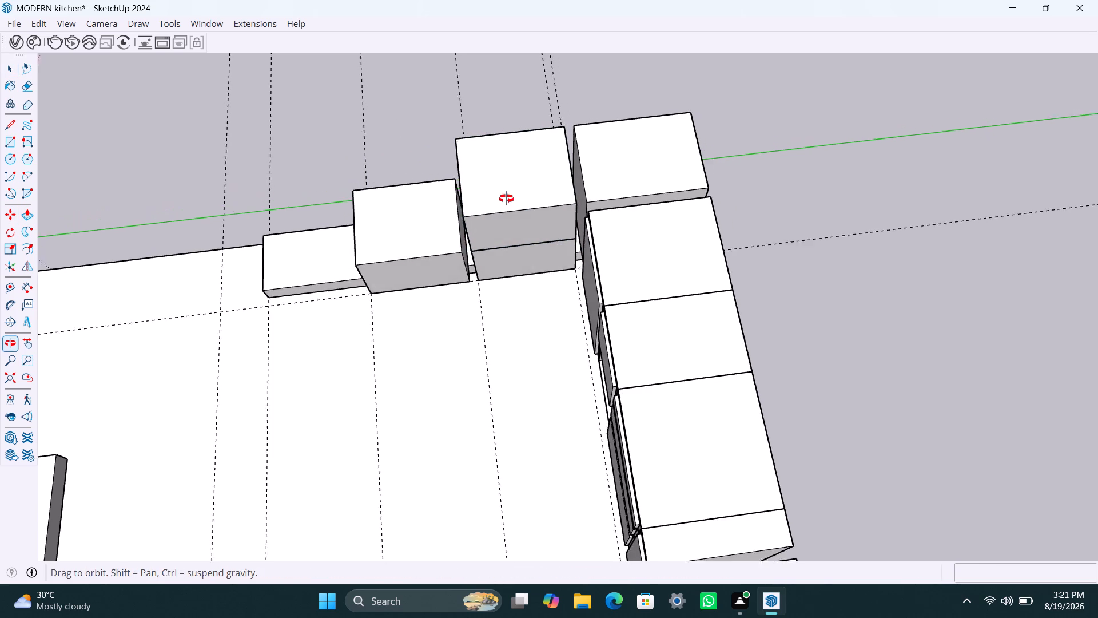
pyautogui.moveTo(506, 199); pyautogui.dragTo(507, 188, button='middle')
pyautogui.scroll(3, 454, 263)
pyautogui.click(456, 284)
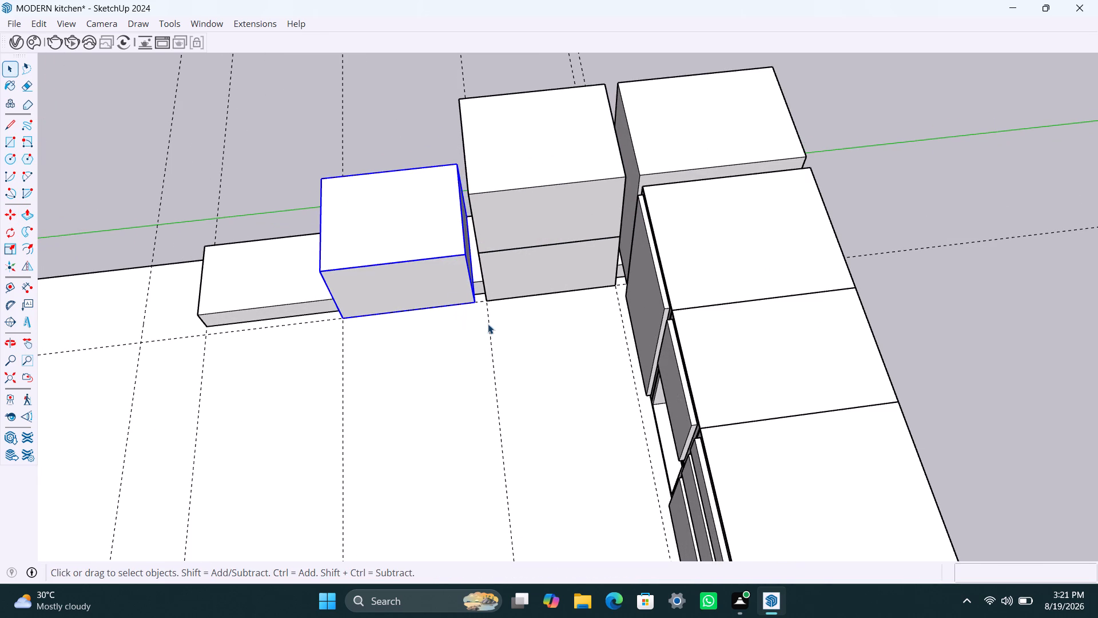
pyautogui.press('m')
pyautogui.click(474, 299)
pyautogui.click(488, 301)
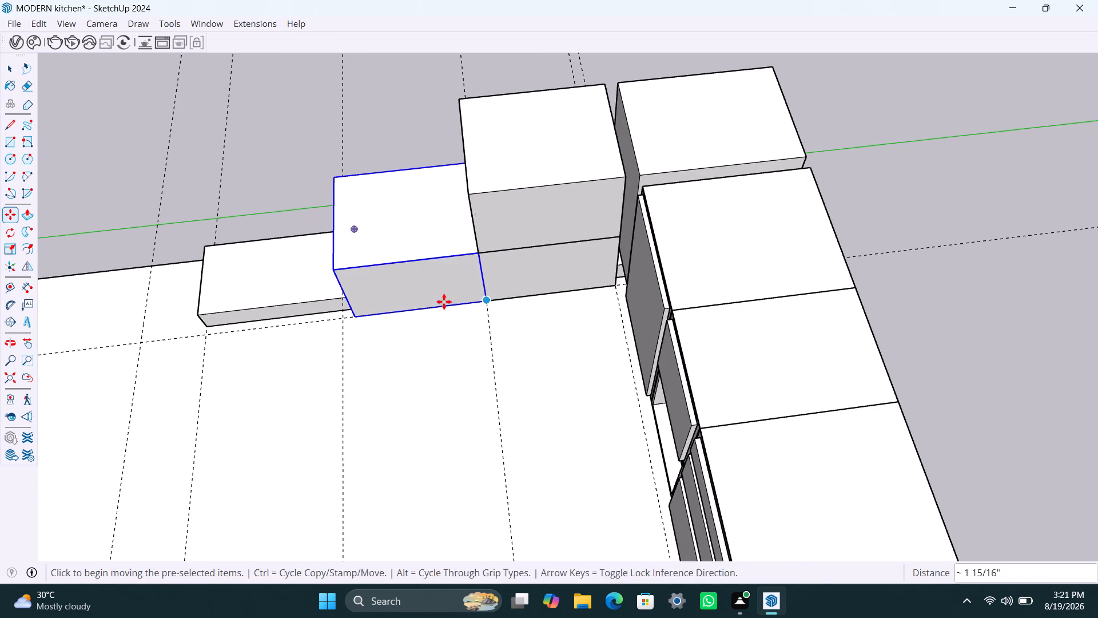
pyautogui.press('space')
# Extend the free side face of the neighbouring bay's box out to the guide intersection at the bay's far end.
pyautogui.scroll(3, 344, 286)
pyautogui.moveTo(331, 306); pyautogui.dragTo(488, 274, button='middle')
pyautogui.scroll(4, 300, 383)
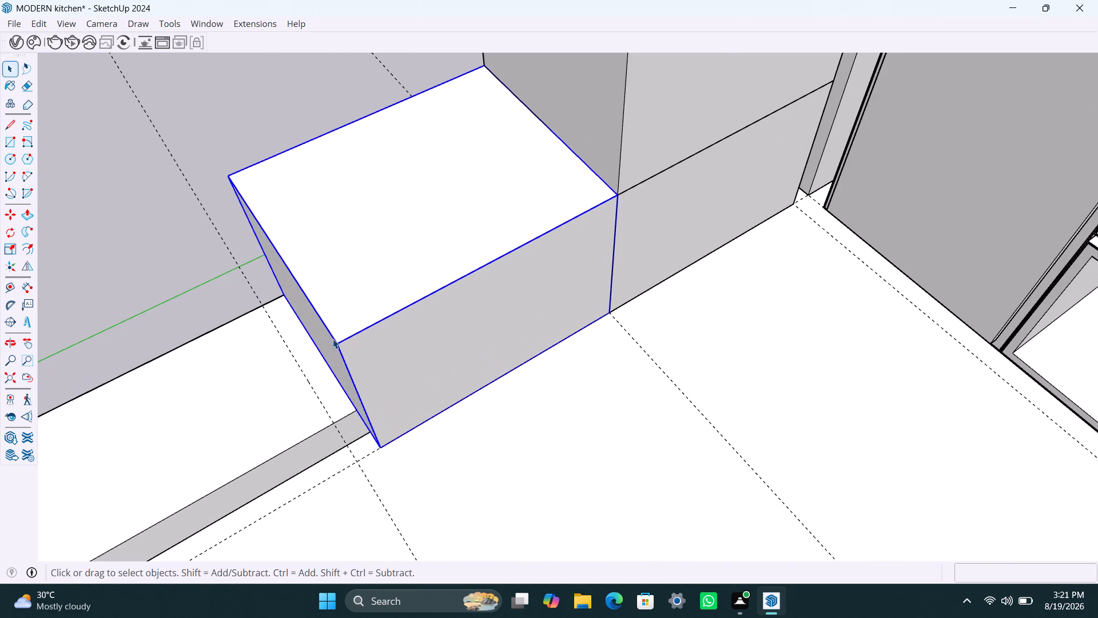
pyautogui.tripleClick(329, 343)
pyautogui.click(320, 341)
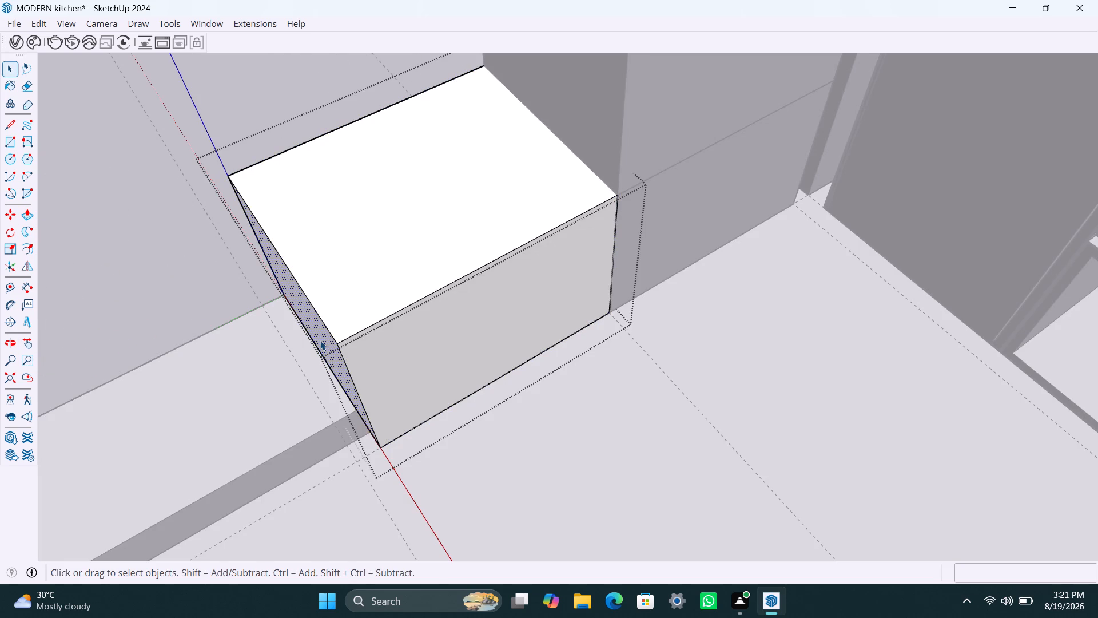
pyautogui.press('p')
pyautogui.click(320, 340)
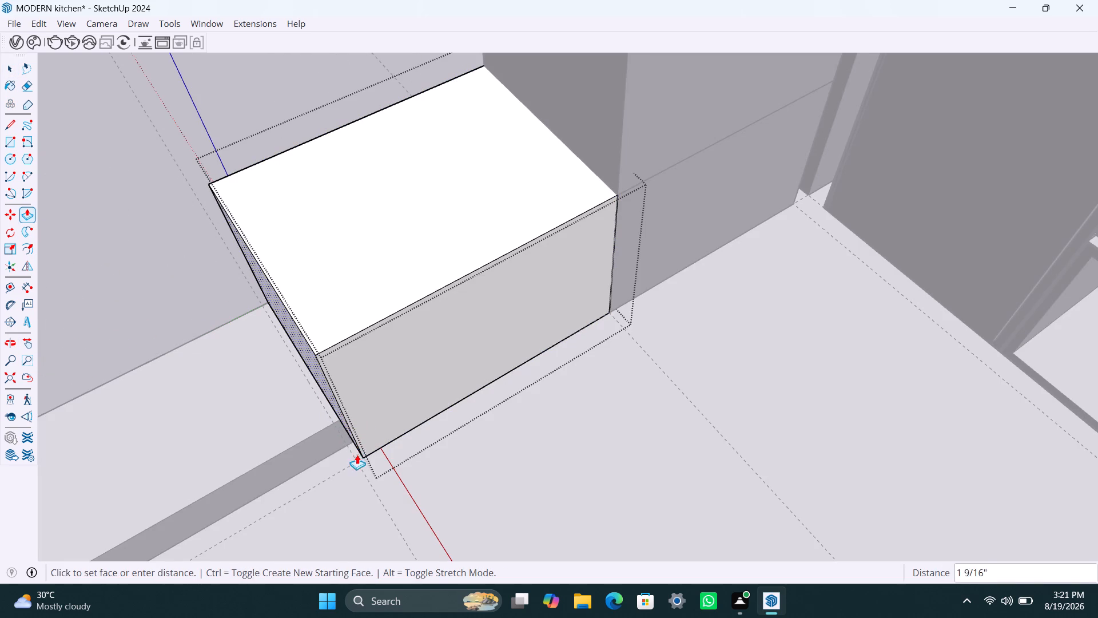
pyautogui.click(357, 459)
pyautogui.press('space')
pyautogui.click(164, 276)
# Copy the widened box straight up by about 1' 2 3/16" to stack it on top of itself.
pyautogui.click(413, 407)
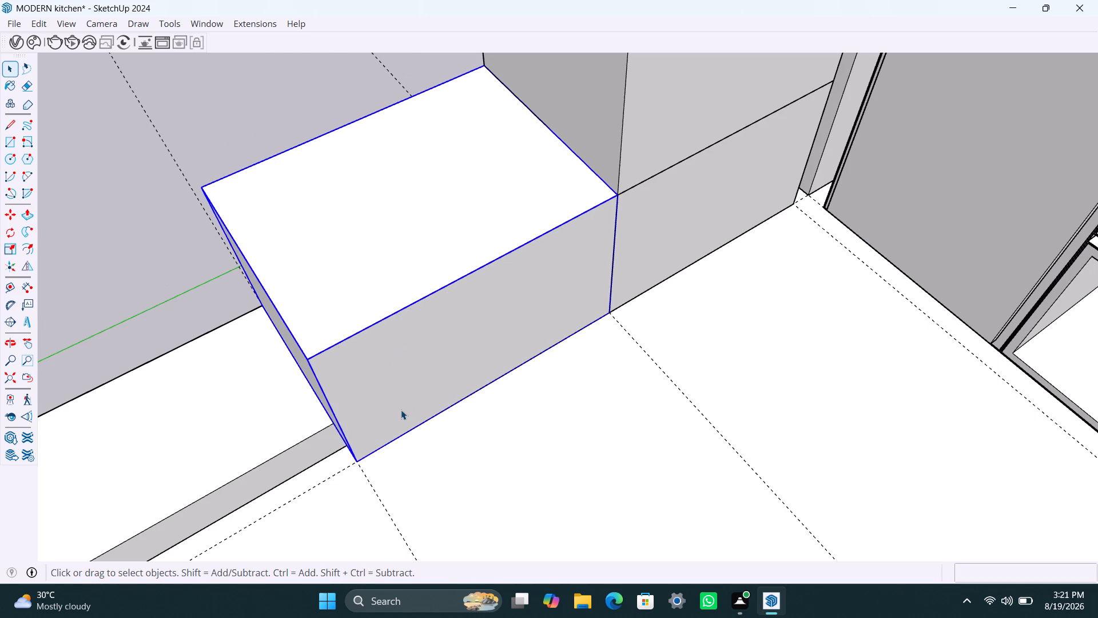
pyautogui.press('m')
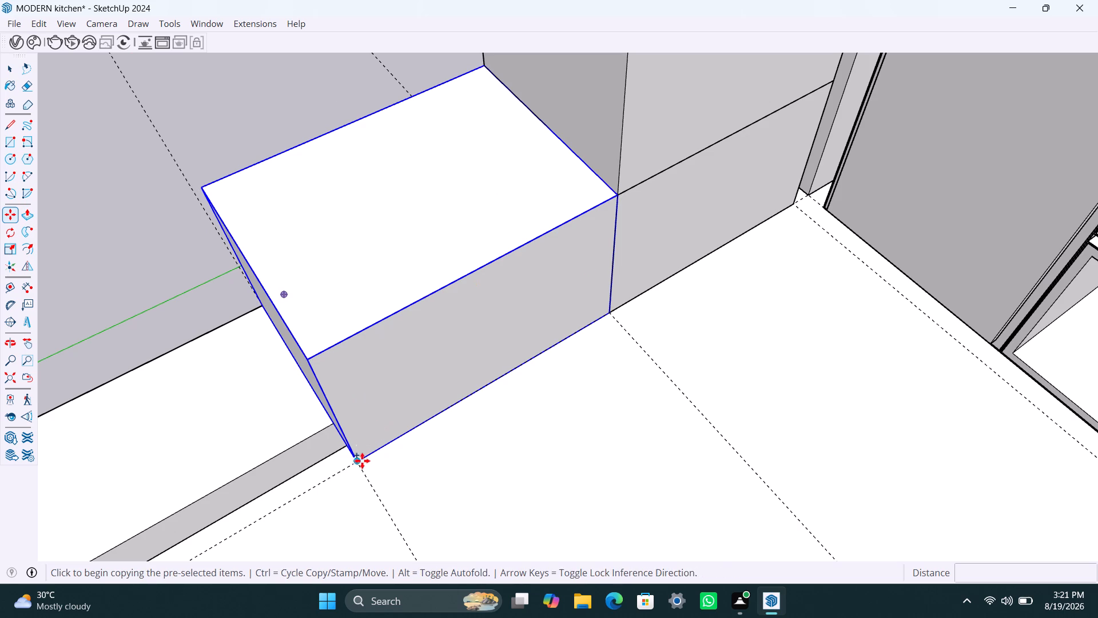
pyautogui.click(359, 462)
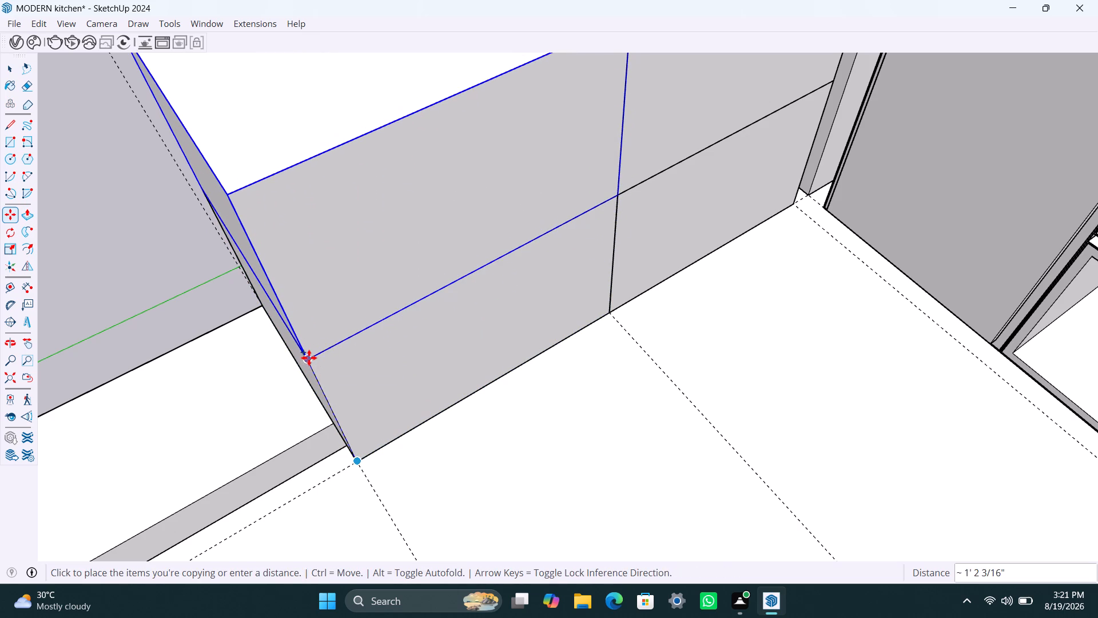
pyautogui.click(311, 359)
pyautogui.press('space')
pyautogui.scroll(-14, 287, 401)
pyautogui.moveTo(329, 407); pyautogui.dragTo(197, 384, button='middle')
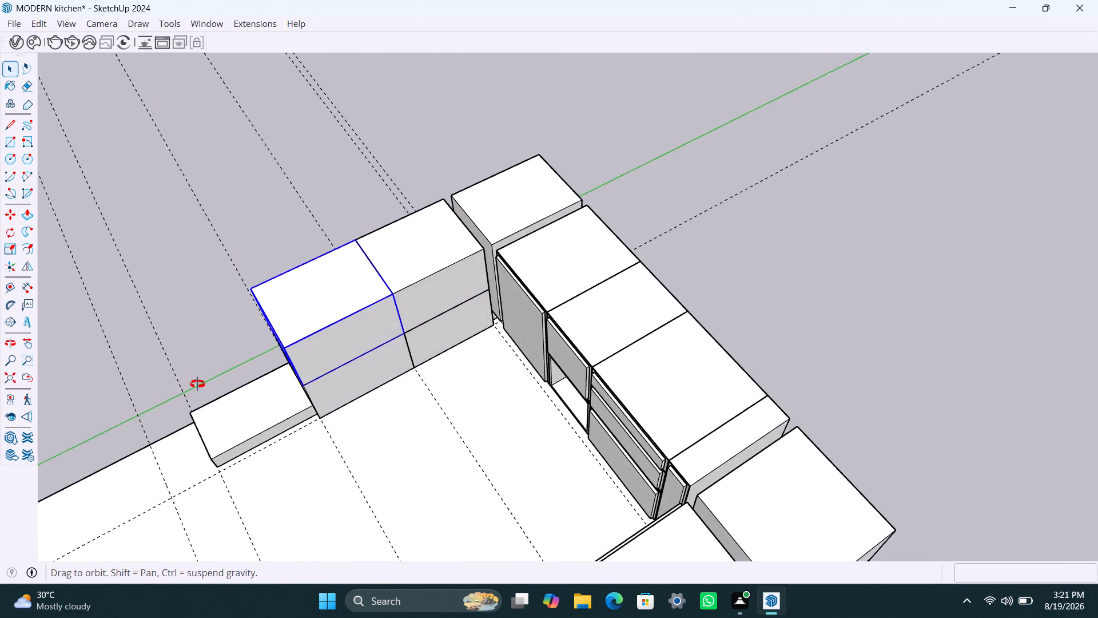
pyautogui.moveTo(197, 384); pyautogui.dragTo(194, 383, button='middle')
pyautogui.click(783, 208)
# Offset the front face of the lower box nearest the corner inward by 2.5 mm, and the resulting inner face by 18 mm.
pyautogui.scroll(4, 499, 254)
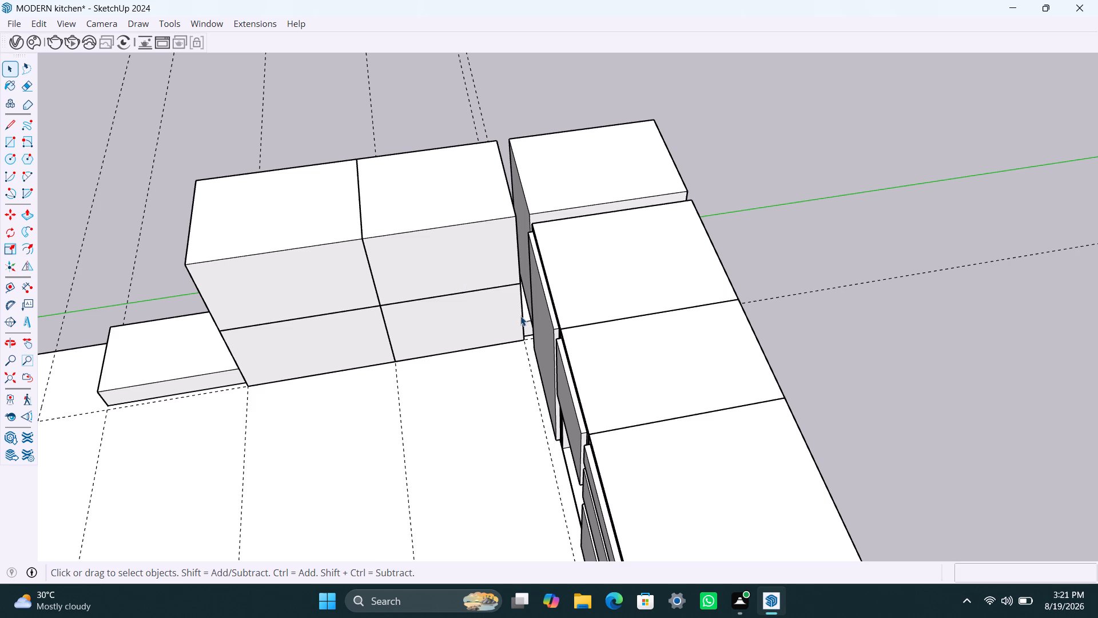
pyautogui.moveTo(470, 325); pyautogui.dragTo(435, 288, button='middle')
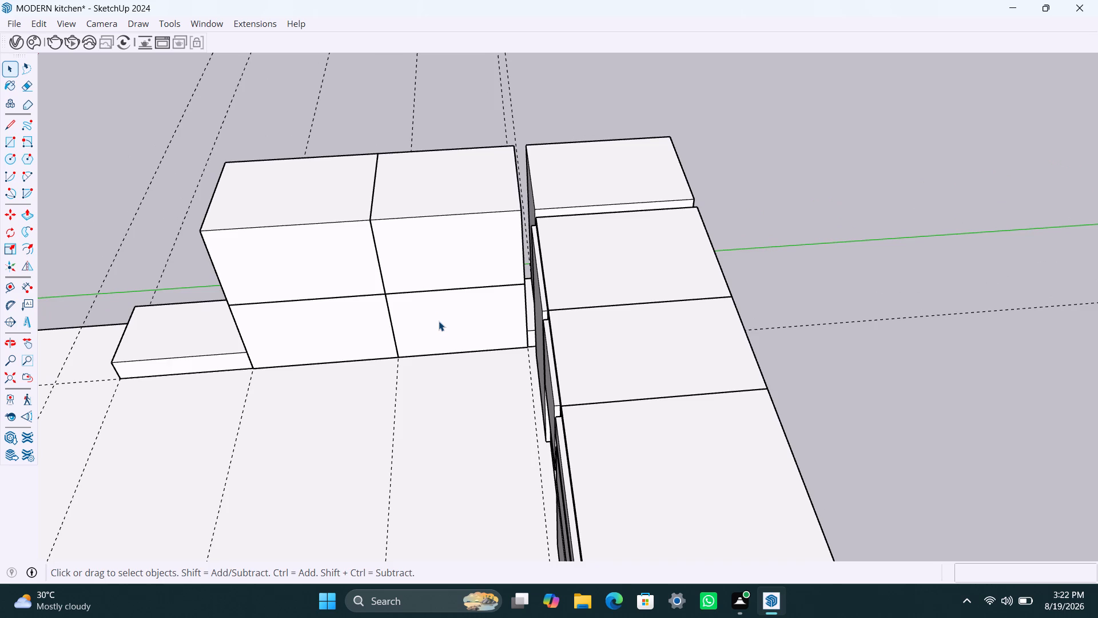
pyautogui.tripleClick(439, 321)
pyautogui.click(439, 321)
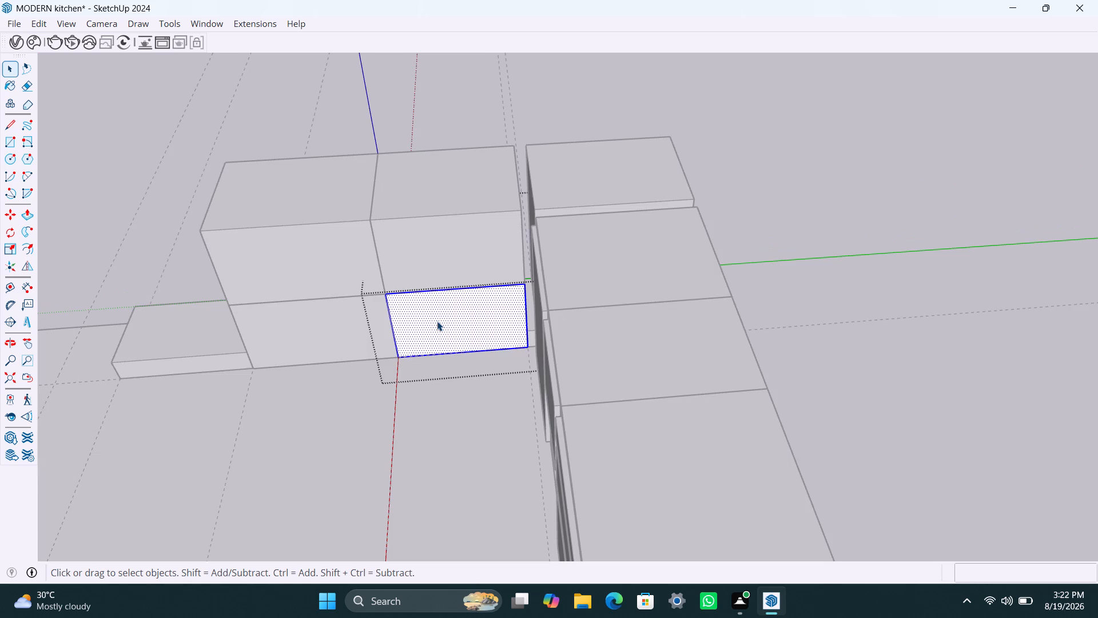
pyautogui.press('f')
pyautogui.click(429, 318)
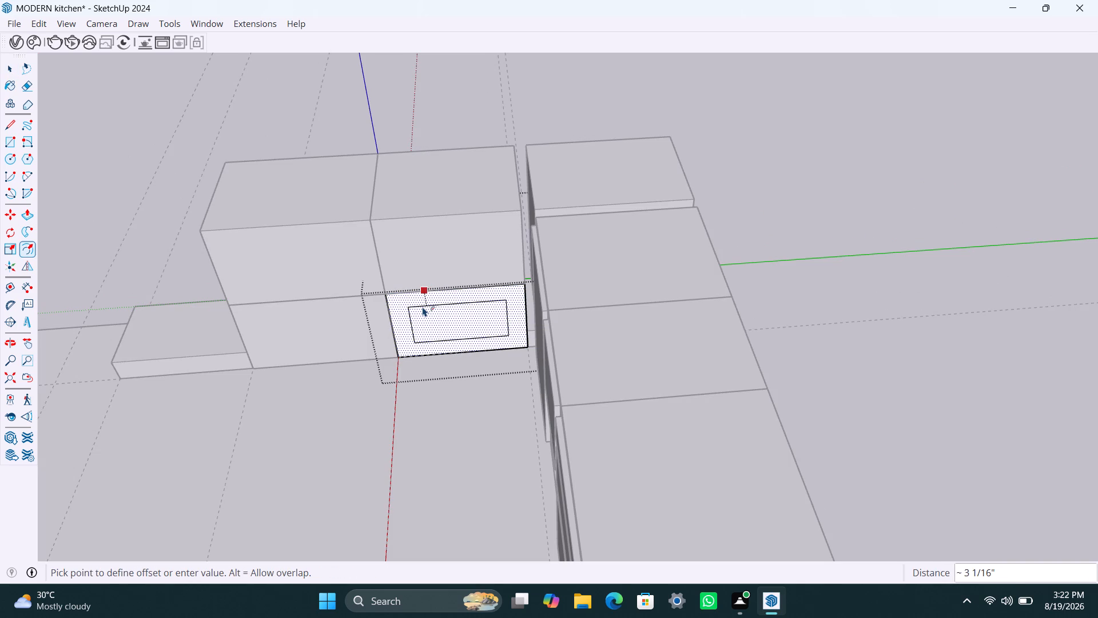
pyautogui.write('2.5MM')
pyautogui.press('Return')
pyautogui.click(423, 313)
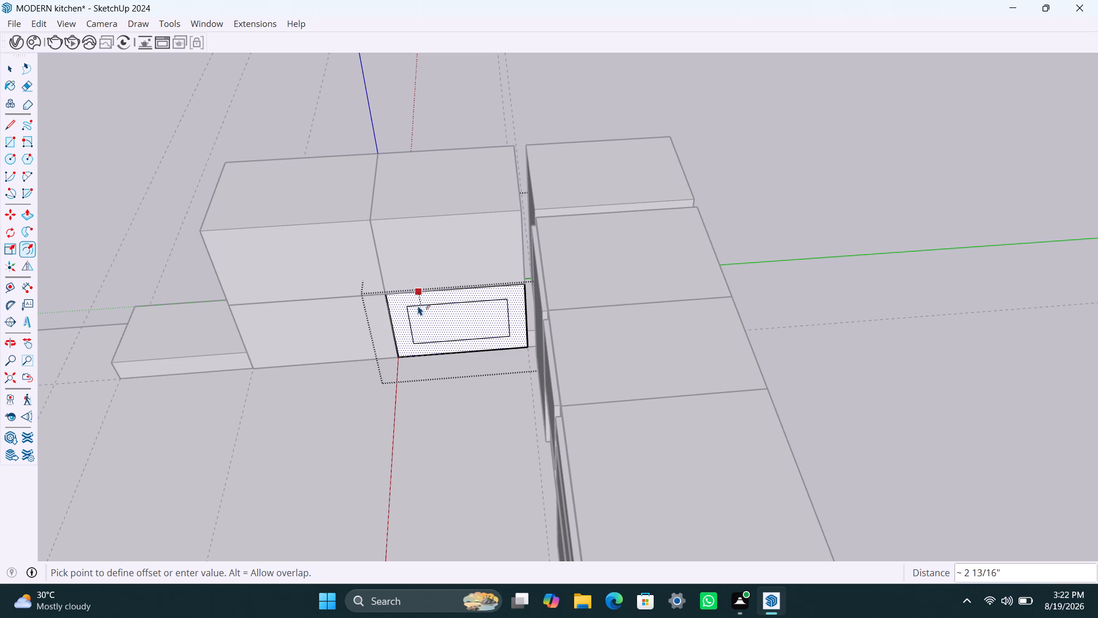
pyautogui.write('18MM')
pyautogui.press('Return')
pyautogui.press('space')
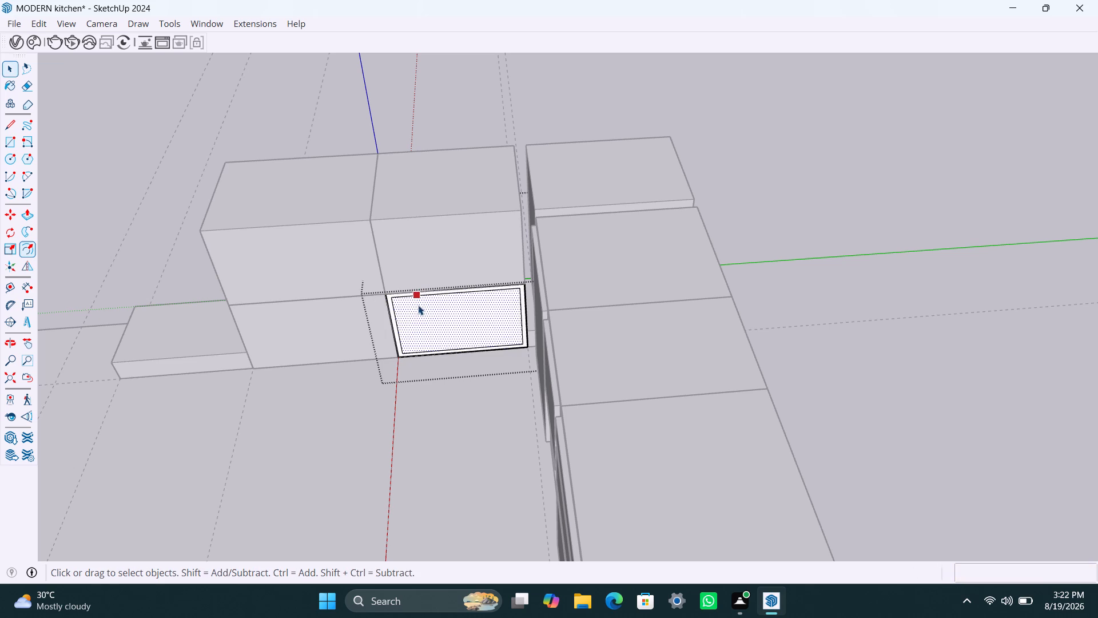
# Delete the 2.5 mm outer rim face around that box's front.
pyautogui.scroll(9, 398, 319)
pyautogui.scroll(15, 364, 347)
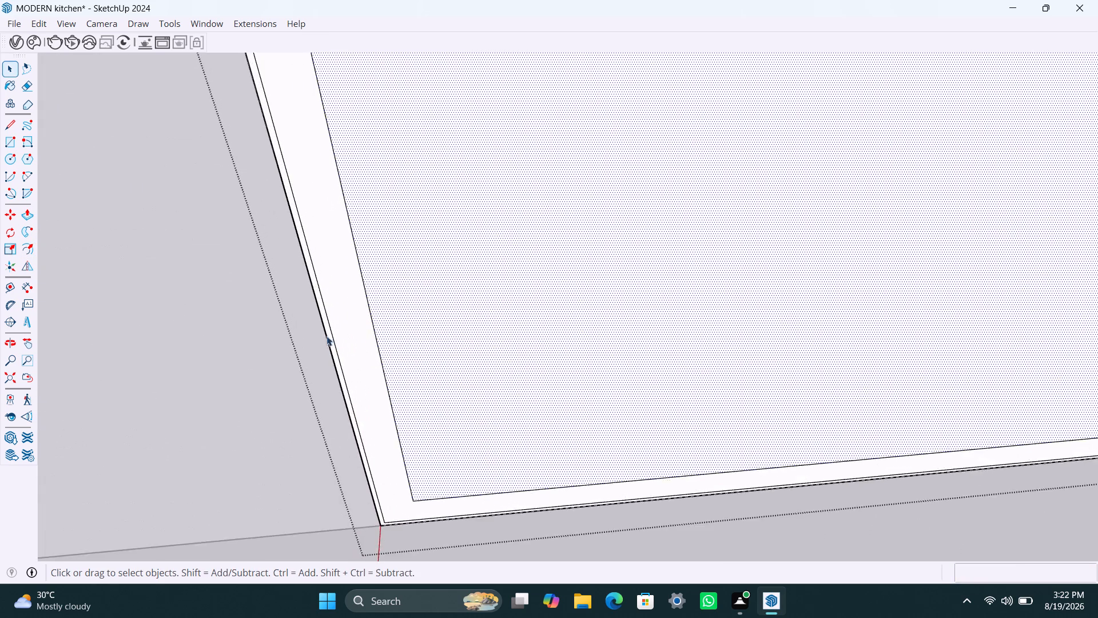
pyautogui.scroll(3, 327, 336)
pyautogui.click(330, 334)
pyautogui.press('Delete')
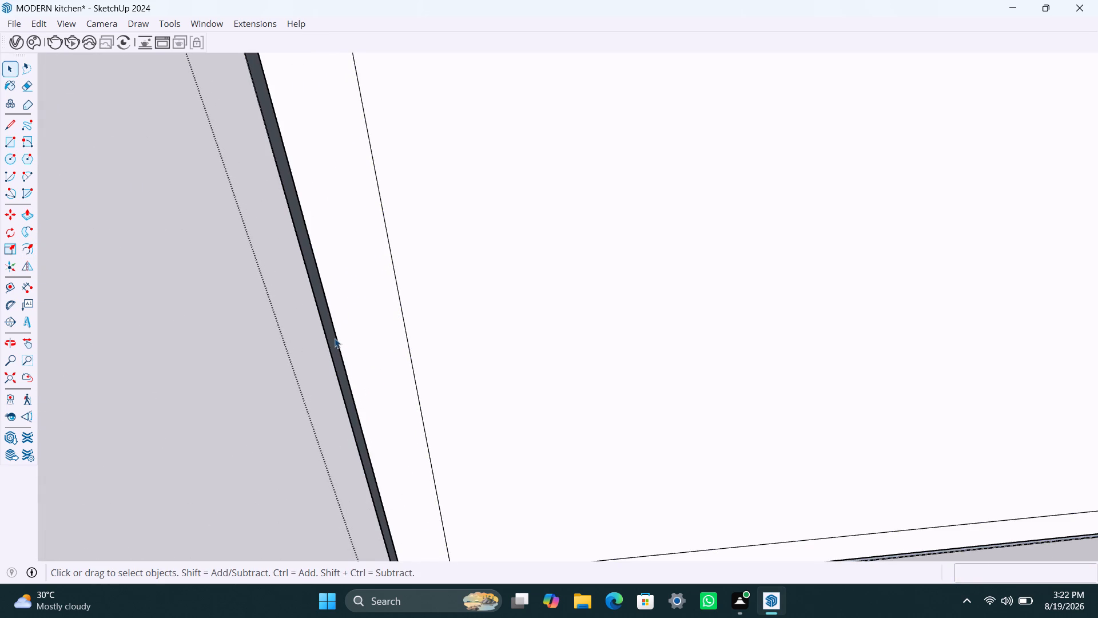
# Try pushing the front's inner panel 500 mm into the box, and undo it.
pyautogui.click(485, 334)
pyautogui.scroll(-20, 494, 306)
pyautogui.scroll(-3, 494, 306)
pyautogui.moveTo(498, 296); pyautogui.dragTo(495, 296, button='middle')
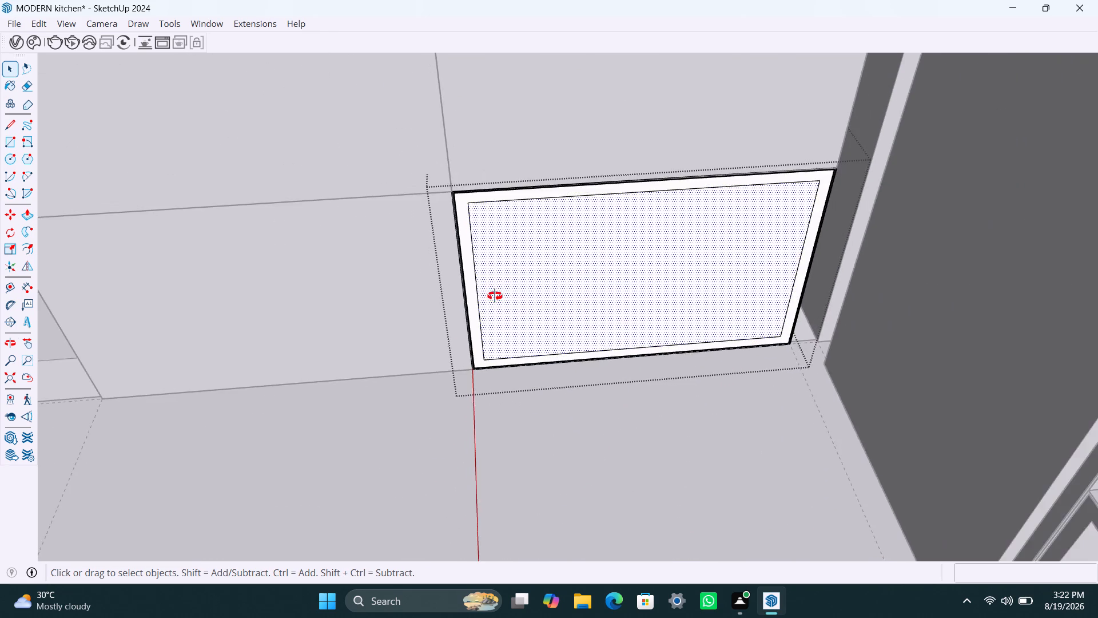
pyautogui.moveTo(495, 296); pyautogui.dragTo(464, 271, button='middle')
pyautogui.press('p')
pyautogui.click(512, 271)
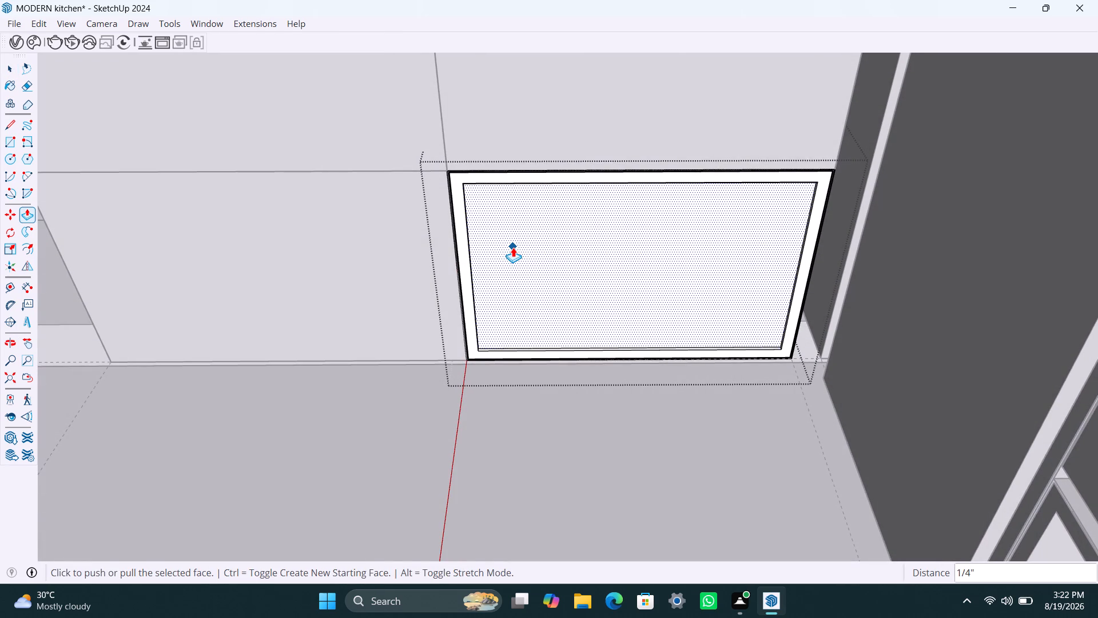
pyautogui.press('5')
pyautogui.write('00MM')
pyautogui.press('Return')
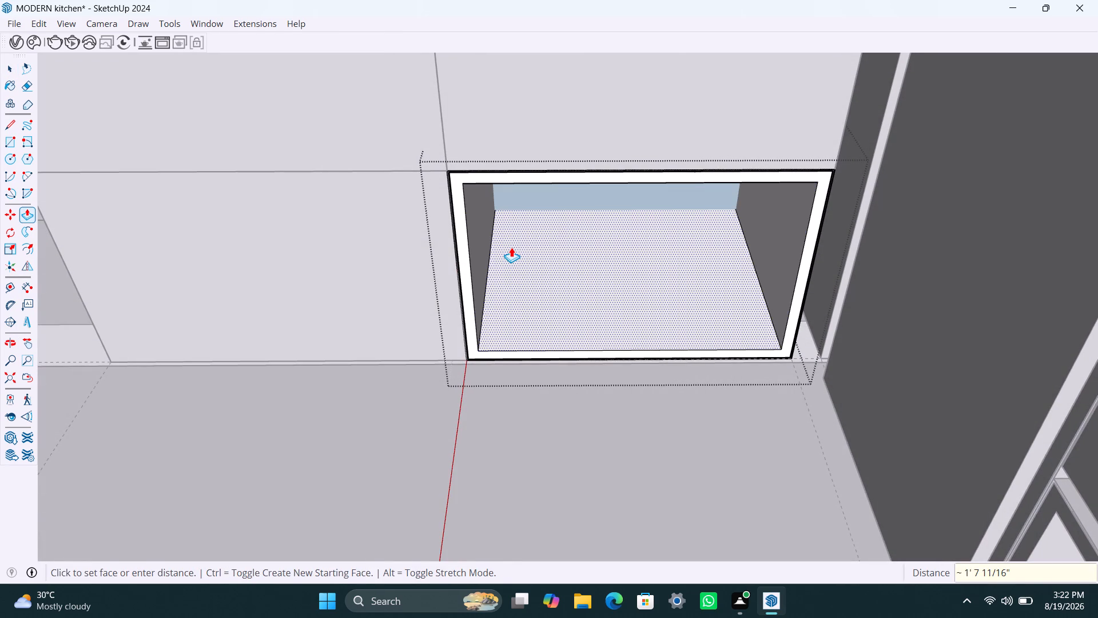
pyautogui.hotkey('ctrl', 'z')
# Examine the stacked boxes and the corner cabinets from above and from the front.
pyautogui.scroll(-15, 464, 342)
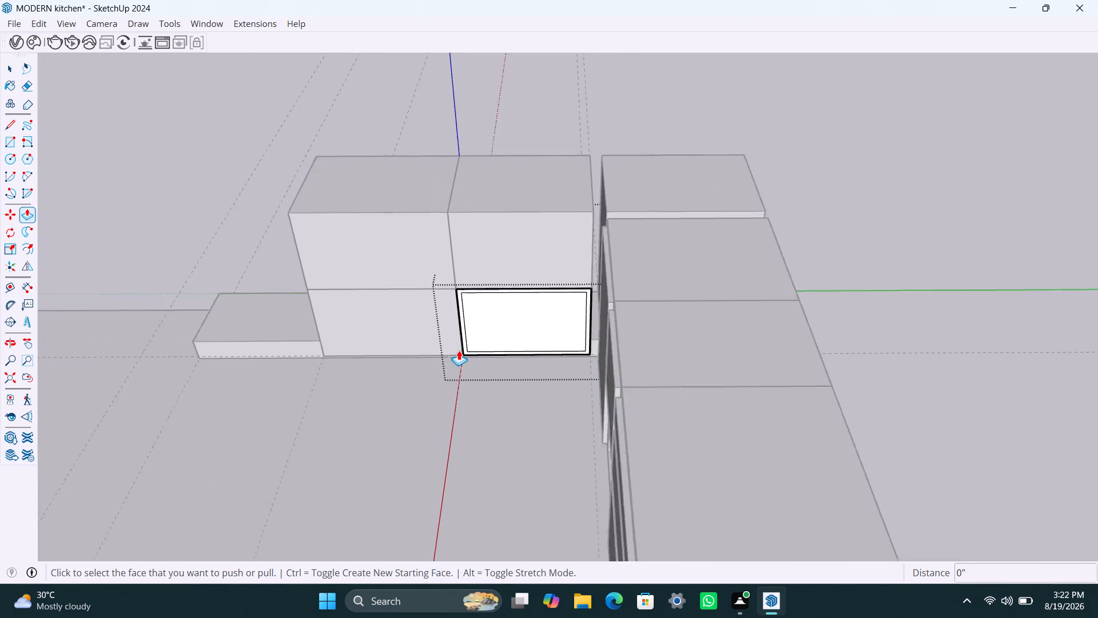
pyautogui.scroll(-1, 459, 350)
pyautogui.moveTo(443, 317); pyautogui.dragTo(444, 347, button='middle')
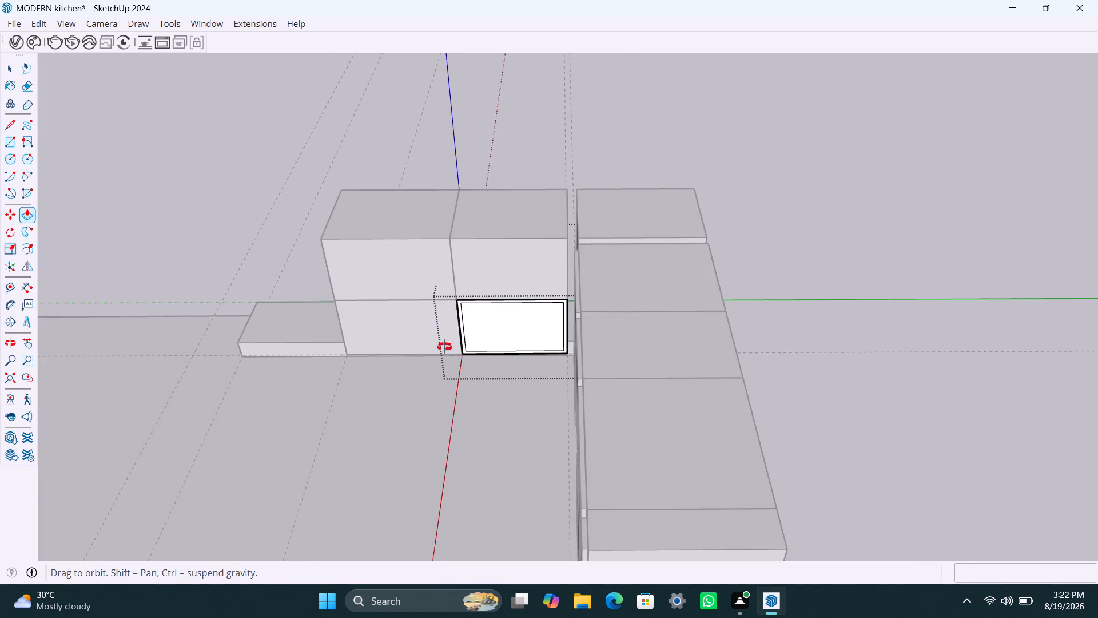
pyautogui.moveTo(444, 347); pyautogui.dragTo(441, 449, button='middle')
pyautogui.moveTo(376, 335); pyautogui.dragTo(376, 406, button='middle')
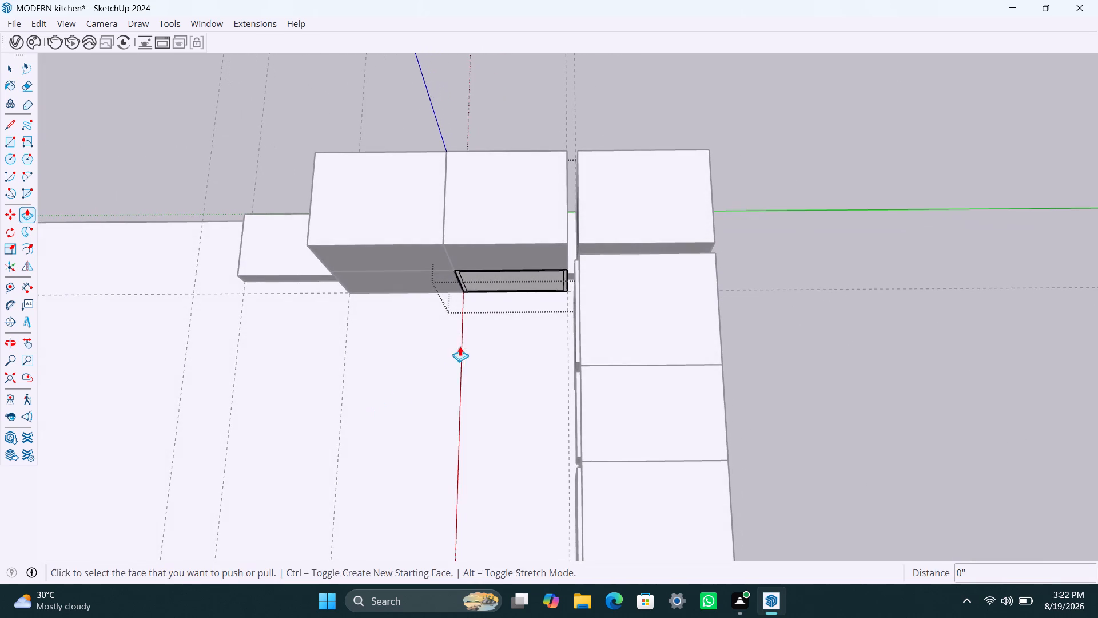
pyautogui.moveTo(460, 346); pyautogui.dragTo(444, 399, button='middle')
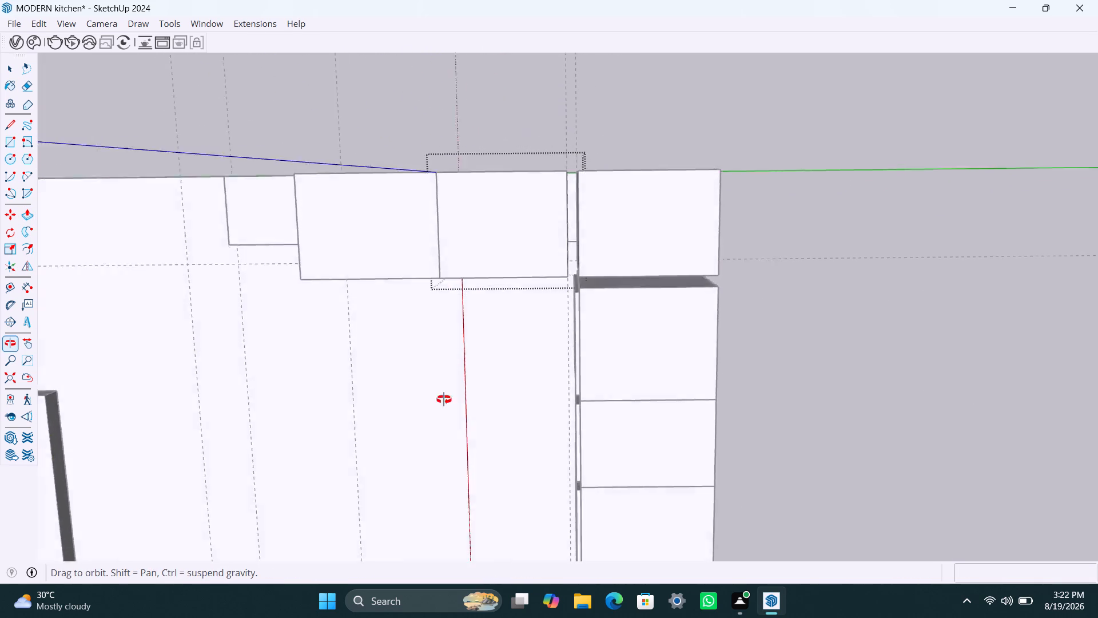
pyautogui.moveTo(444, 399); pyautogui.dragTo(444, 226, button='middle')
pyautogui.scroll(3, 413, 360)
pyautogui.moveTo(372, 379); pyautogui.dragTo(418, 372, button='middle')
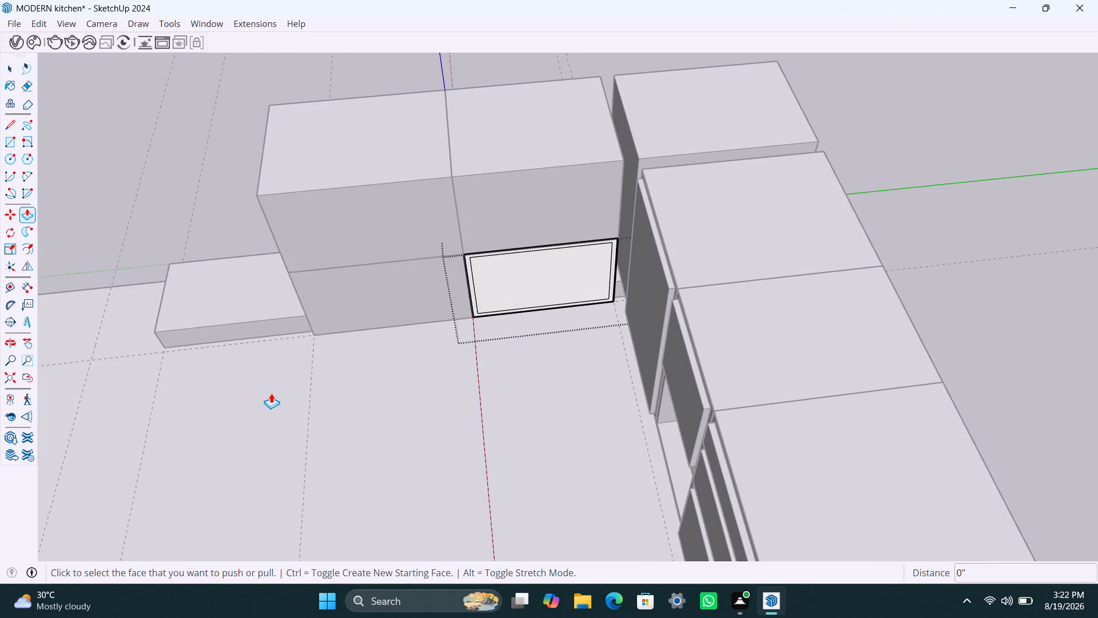
pyautogui.press('space')
pyautogui.scroll(-7, 241, 395)
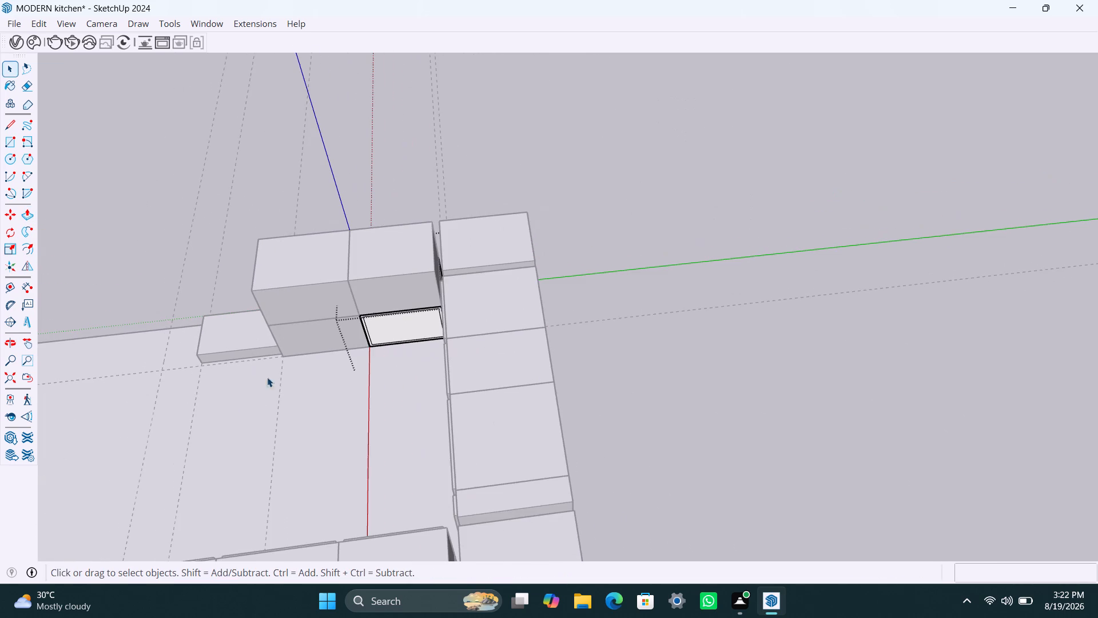
# Undo the rim deletion and the offsets on the front face of the lower box nearest the corner.
pyautogui.hotkey('ctrl', 'z')
pyautogui.hotkey('ctrl', 'z')
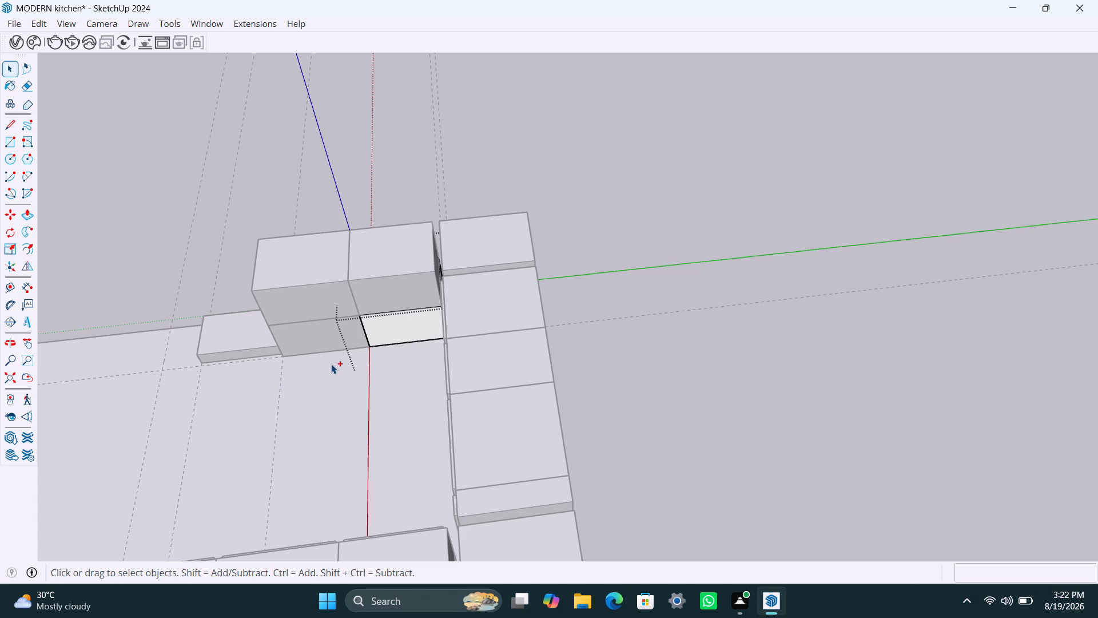
pyautogui.hotkey('ctrl', 'z')
pyautogui.hotkey('ctrl', 'z')
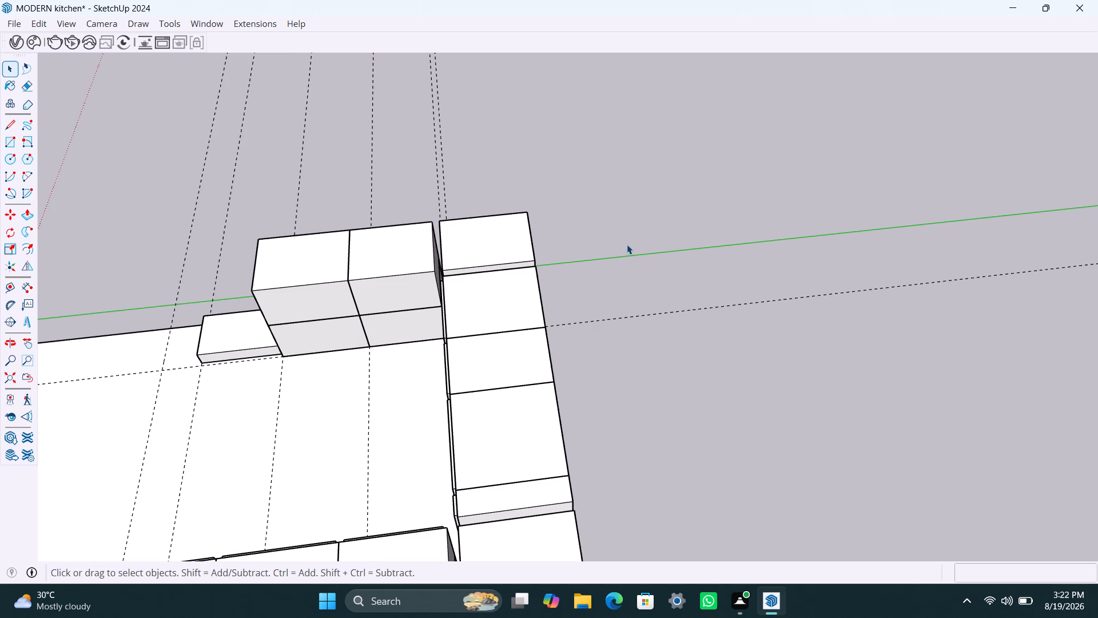
pyautogui.click(607, 213)
# Delete the guide line running lengthwise along the fronts of the stacked boxes.
pyautogui.click(593, 320)
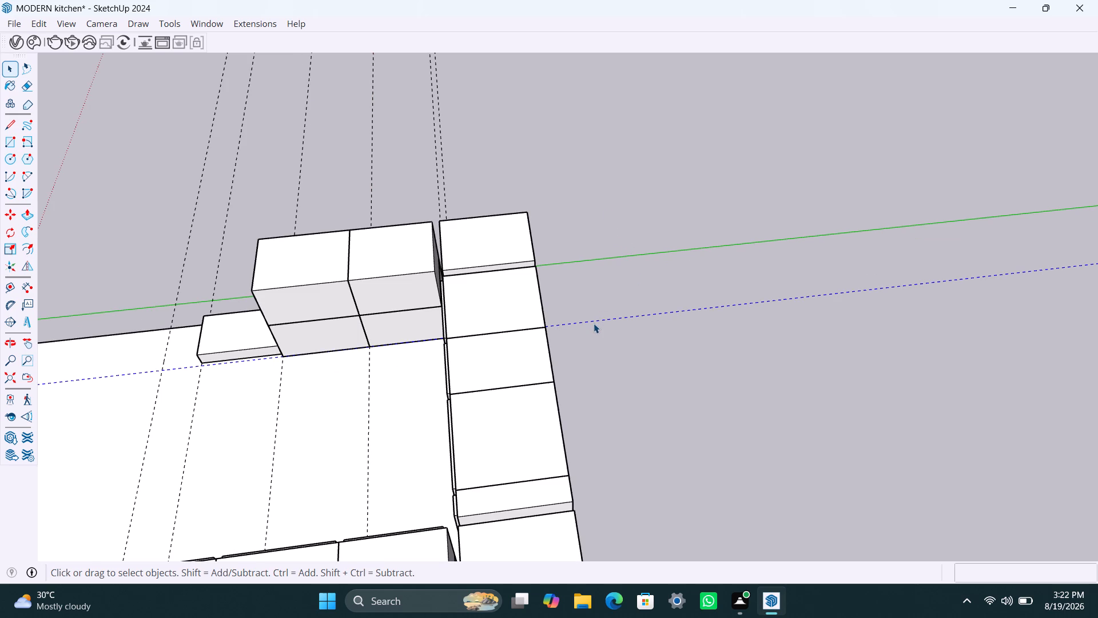
pyautogui.press('Delete')
# Place a guide line 600 mm in front of the low base strip's back edge.
pyautogui.scroll(-3, 279, 358)
pyautogui.moveTo(259, 378); pyautogui.dragTo(289, 379, button='middle')
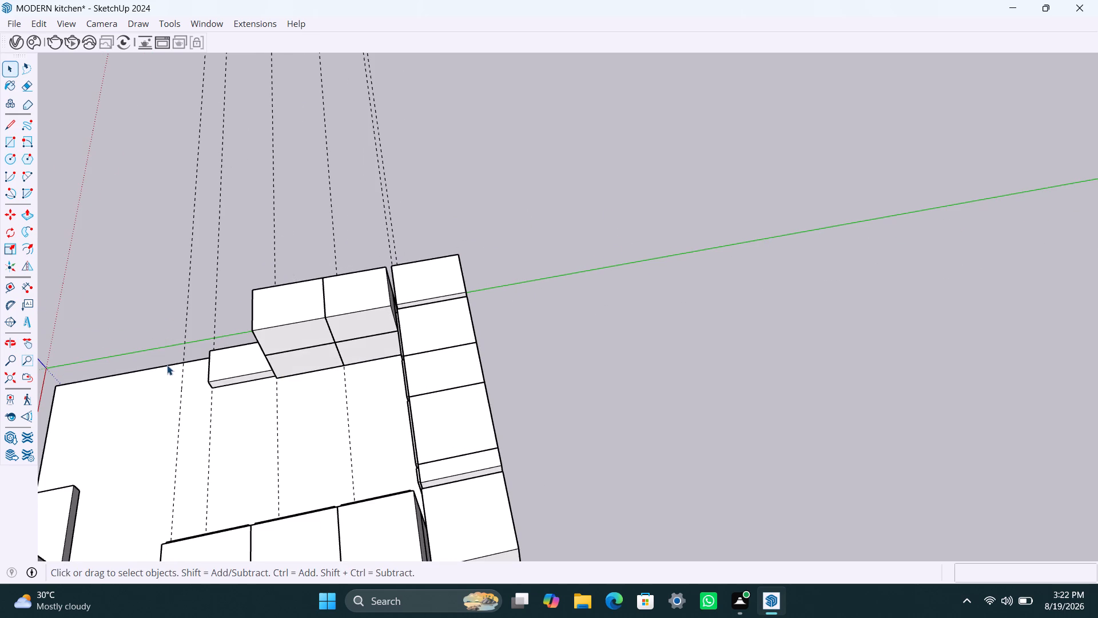
pyautogui.click(235, 344)
pyautogui.doubleClick(240, 344)
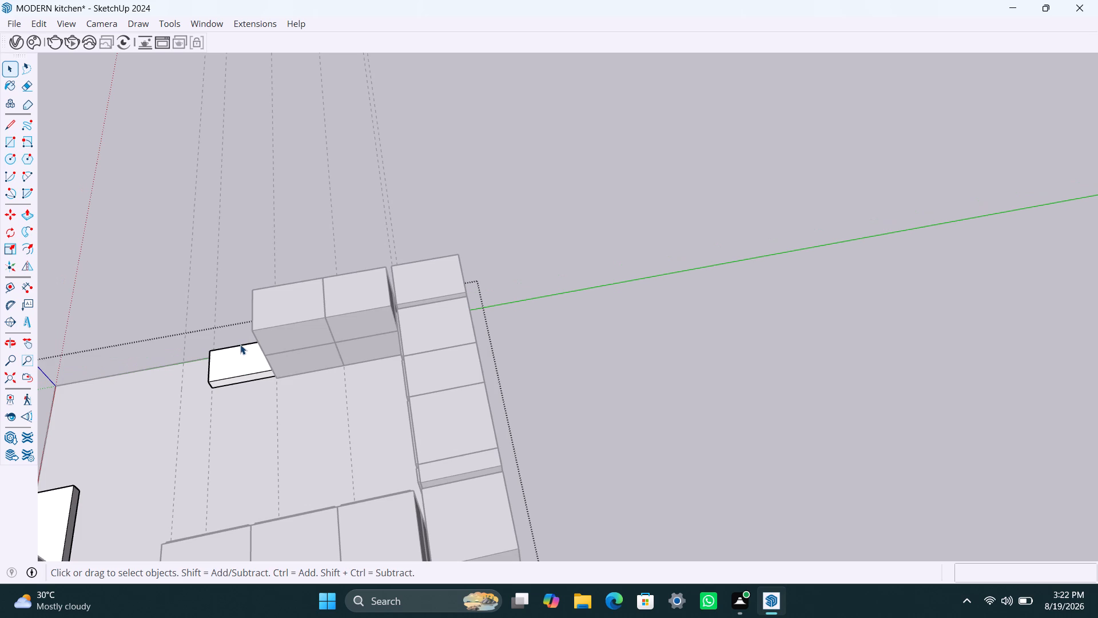
pyautogui.click(576, 235)
pyautogui.press('t')
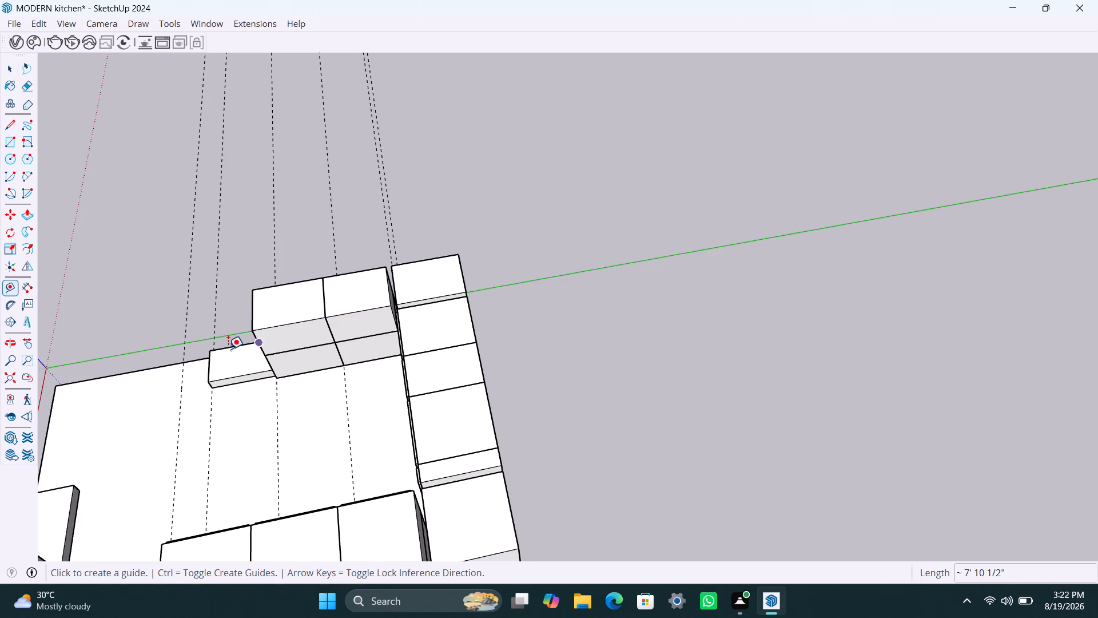
pyautogui.click(228, 348)
pyautogui.write('600')
pyautogui.write('MM')
pyautogui.press('Return')
pyautogui.press('space')
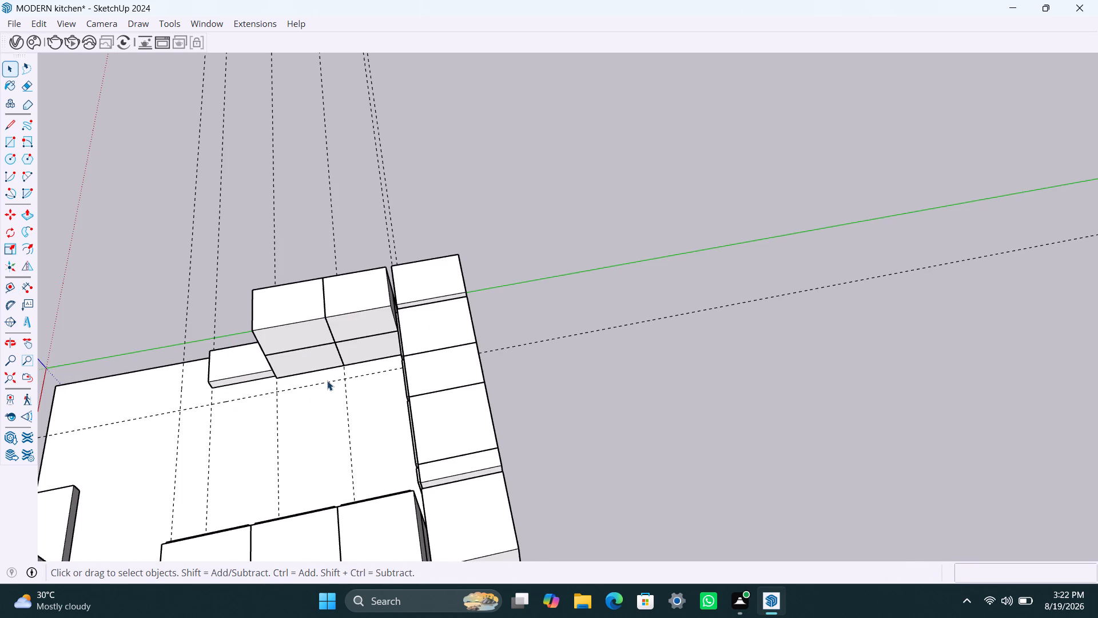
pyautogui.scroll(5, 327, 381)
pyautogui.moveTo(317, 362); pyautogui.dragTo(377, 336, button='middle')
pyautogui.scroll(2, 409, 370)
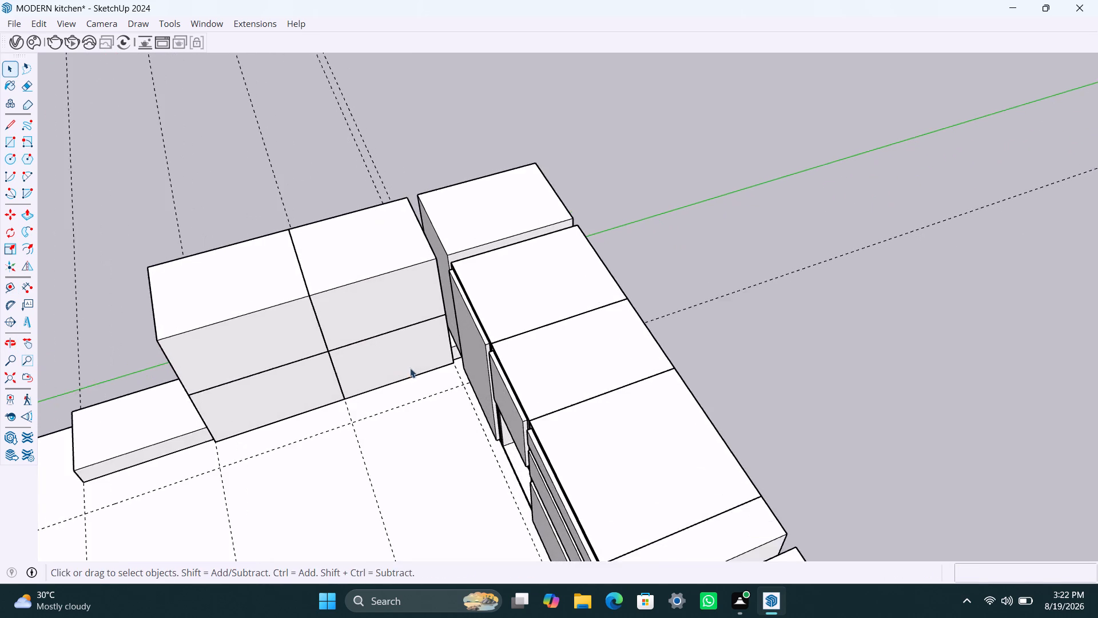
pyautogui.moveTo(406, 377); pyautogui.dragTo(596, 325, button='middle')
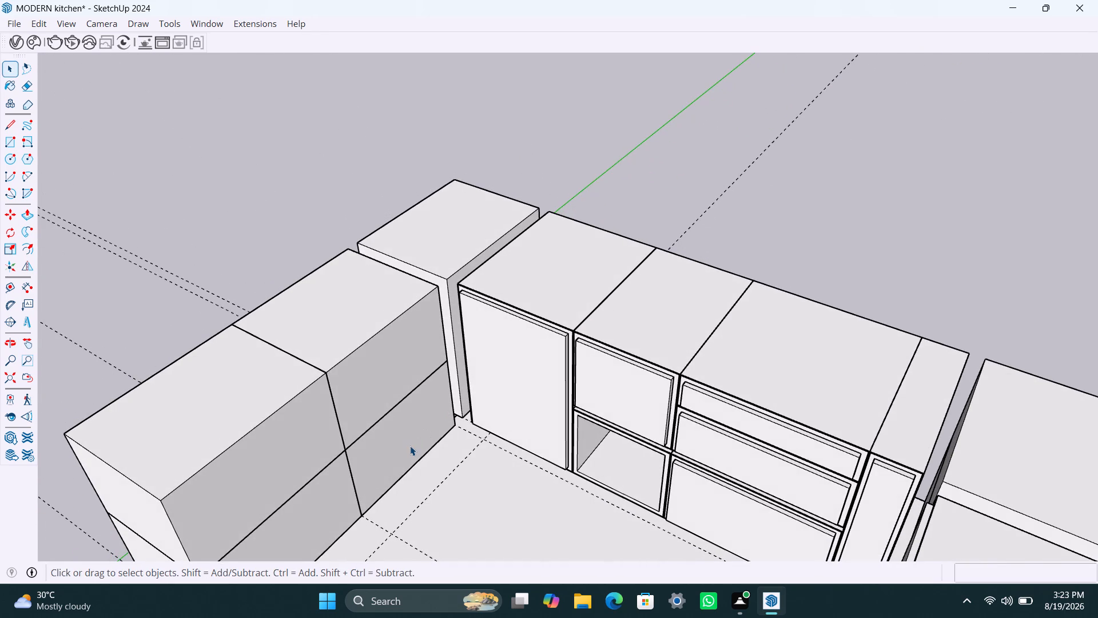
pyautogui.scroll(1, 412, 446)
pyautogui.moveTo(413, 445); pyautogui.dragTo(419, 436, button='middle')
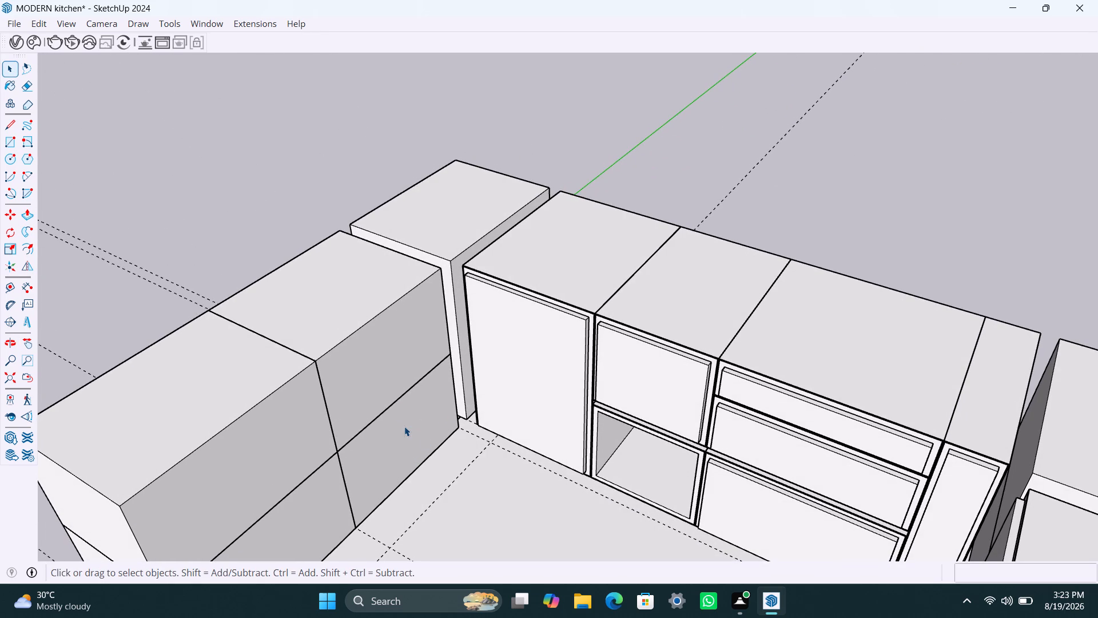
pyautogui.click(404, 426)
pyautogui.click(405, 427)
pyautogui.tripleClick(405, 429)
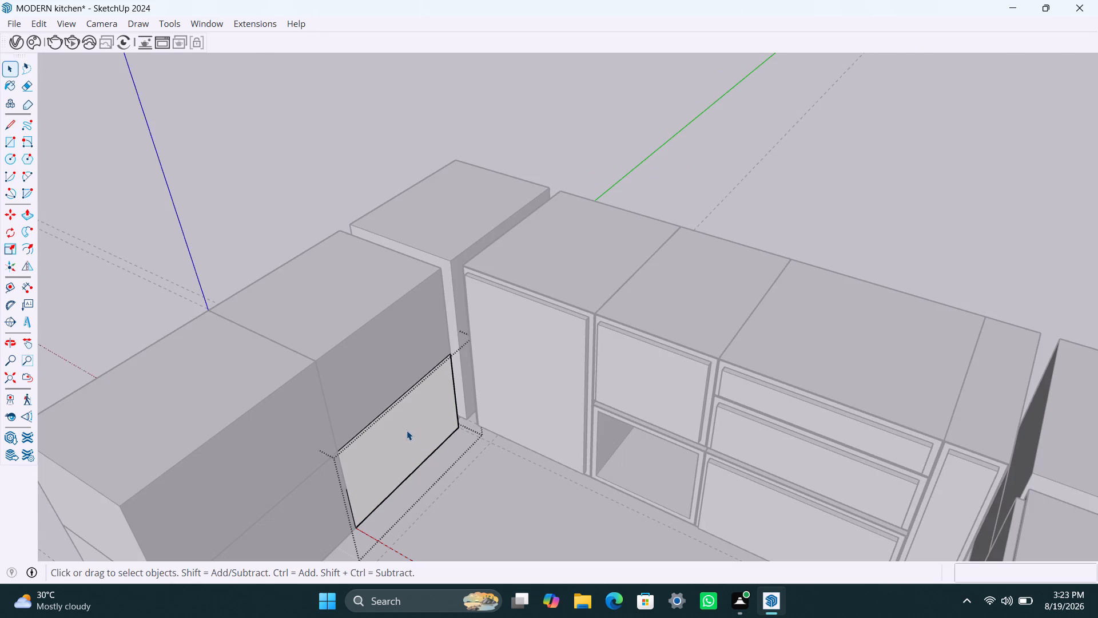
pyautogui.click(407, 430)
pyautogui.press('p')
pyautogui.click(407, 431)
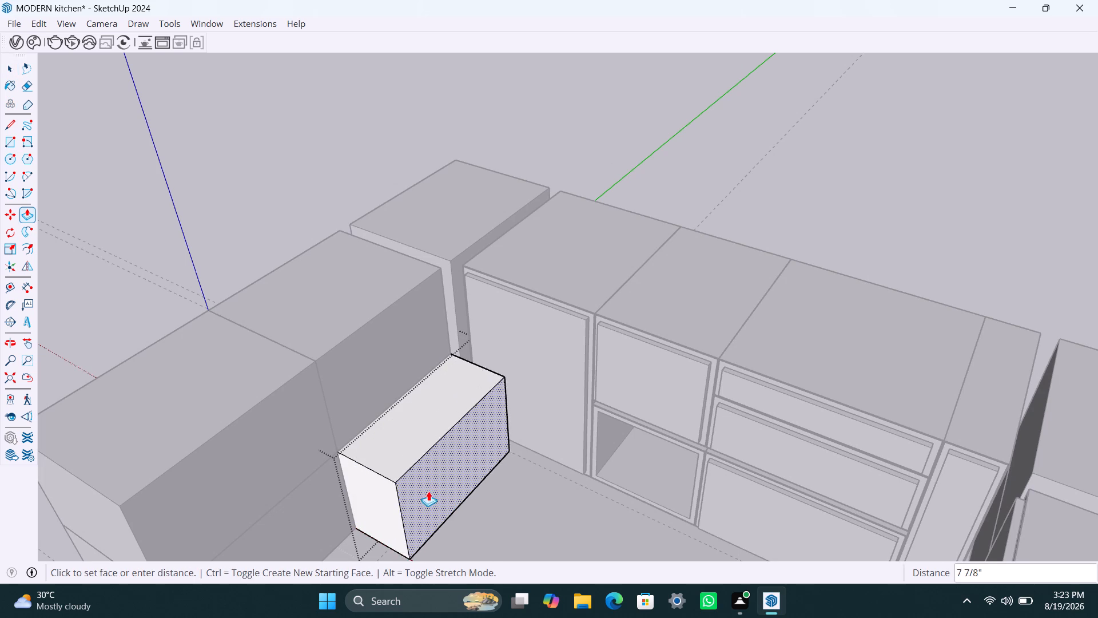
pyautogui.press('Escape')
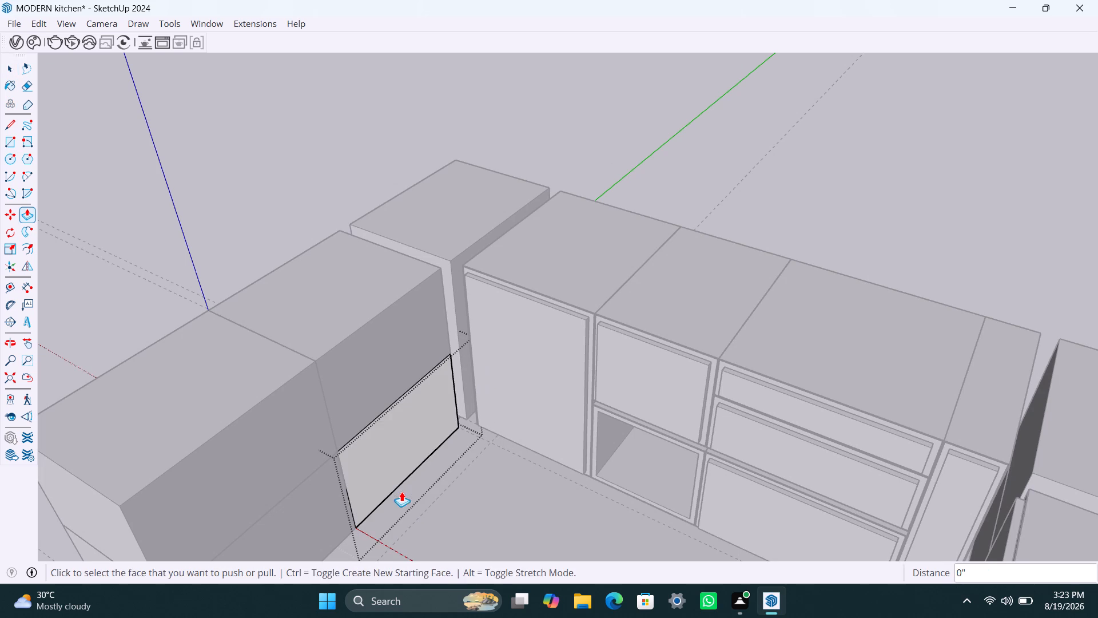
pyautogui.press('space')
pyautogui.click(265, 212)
# Examine the stacked boxes' fronts, the 600 mm guide line and the corner next to the tall cabinet front.
pyautogui.scroll(-10, 272, 334)
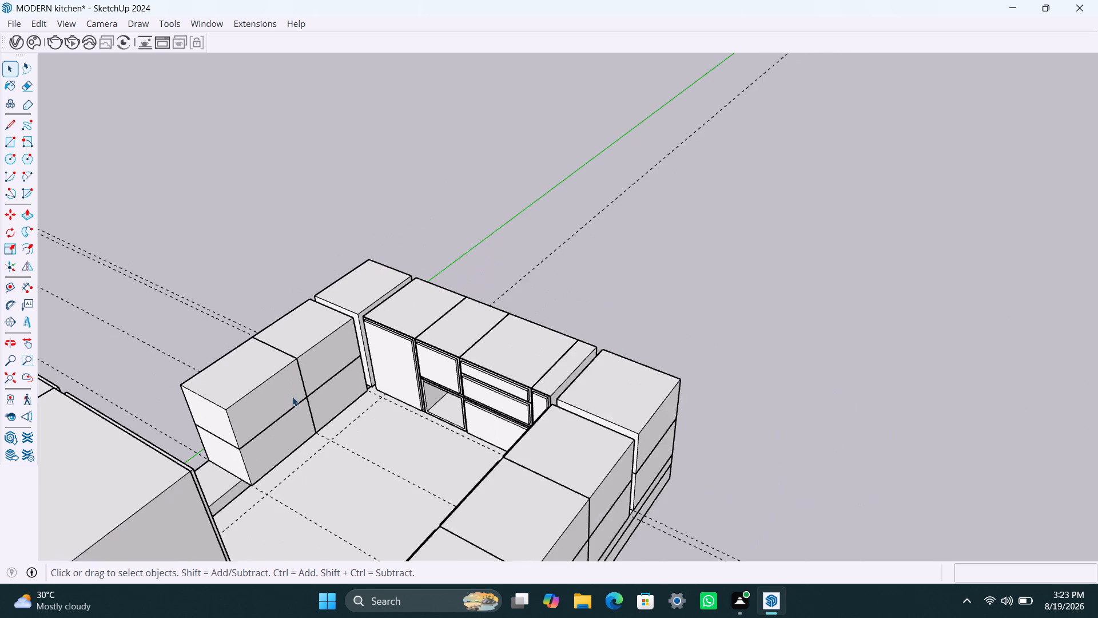
pyautogui.moveTo(295, 397); pyautogui.dragTo(288, 388, button='middle')
pyautogui.scroll(2, 334, 417)
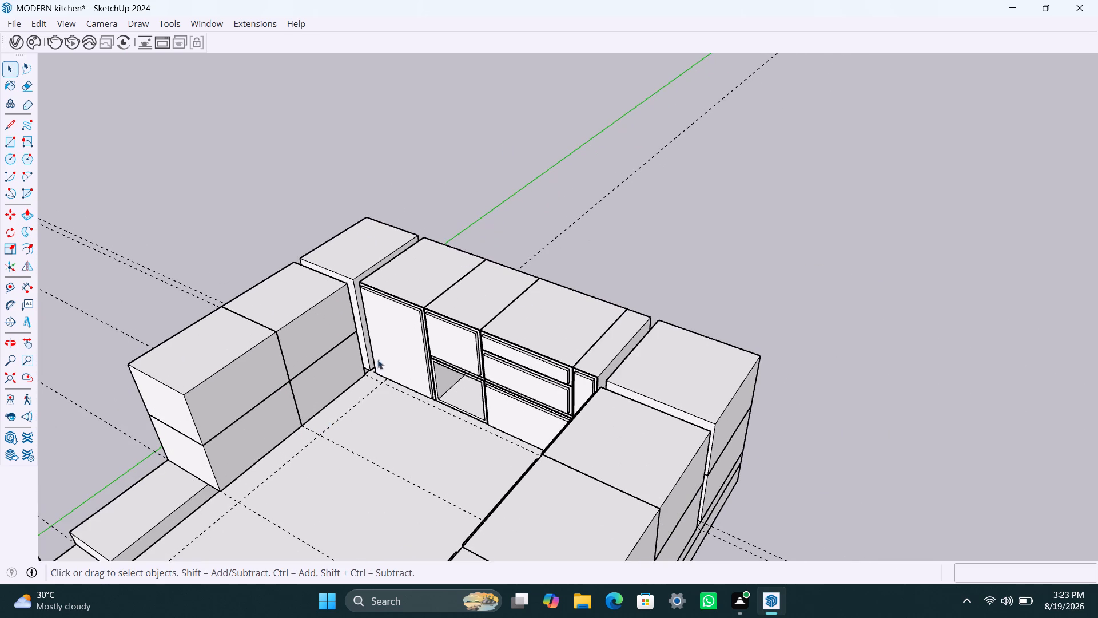
pyautogui.scroll(-1, 312, 426)
pyautogui.moveTo(327, 418); pyautogui.dragTo(245, 431, button='middle')
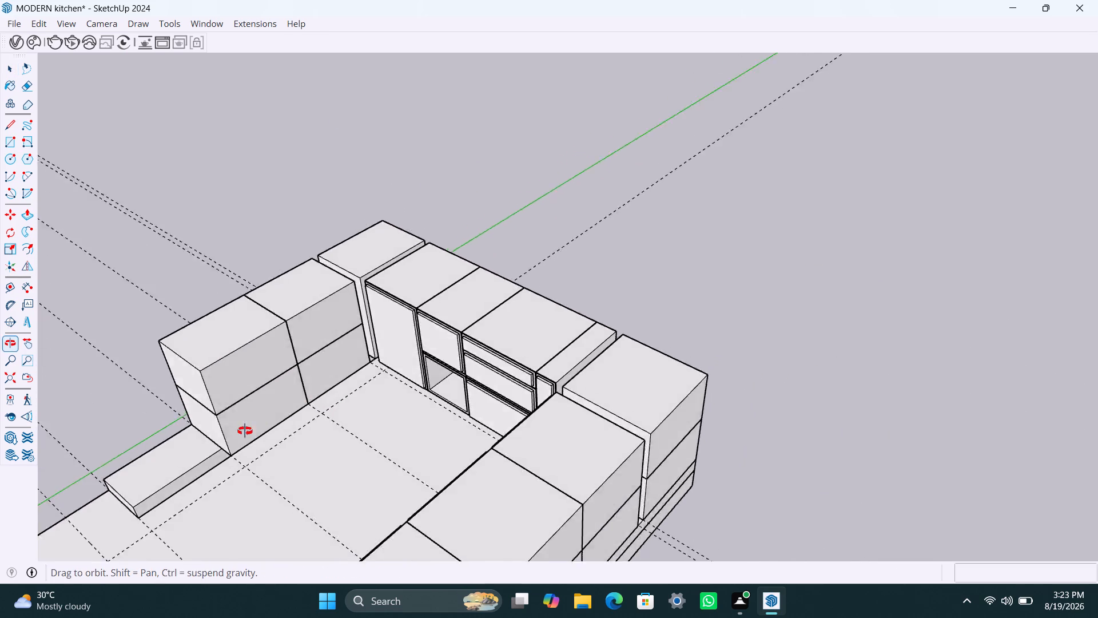
pyautogui.moveTo(245, 431); pyautogui.dragTo(172, 436, button='middle')
pyautogui.scroll(2, 283, 385)
pyautogui.moveTo(313, 378); pyautogui.dragTo(286, 383, button='middle')
pyautogui.moveTo(272, 359); pyautogui.dragTo(276, 338, button='middle')
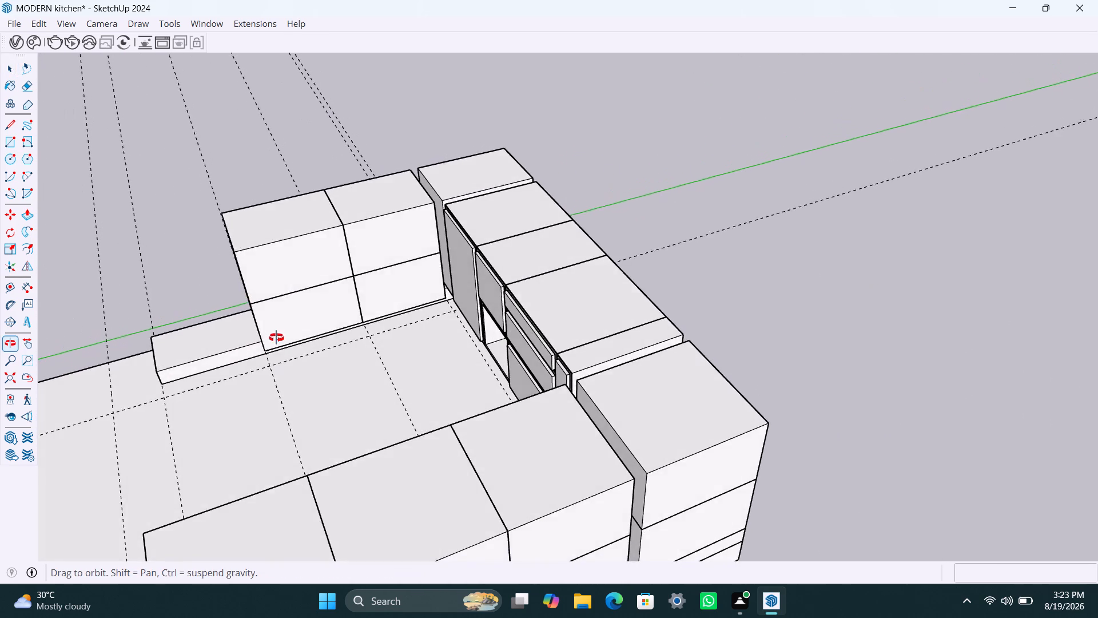
pyautogui.moveTo(276, 338); pyautogui.dragTo(465, 252, button='middle')
pyautogui.moveTo(466, 252); pyautogui.dragTo(400, 292, button='middle')
pyautogui.scroll(2, 308, 387)
pyautogui.moveTo(309, 411); pyautogui.dragTo(244, 419, button='middle')
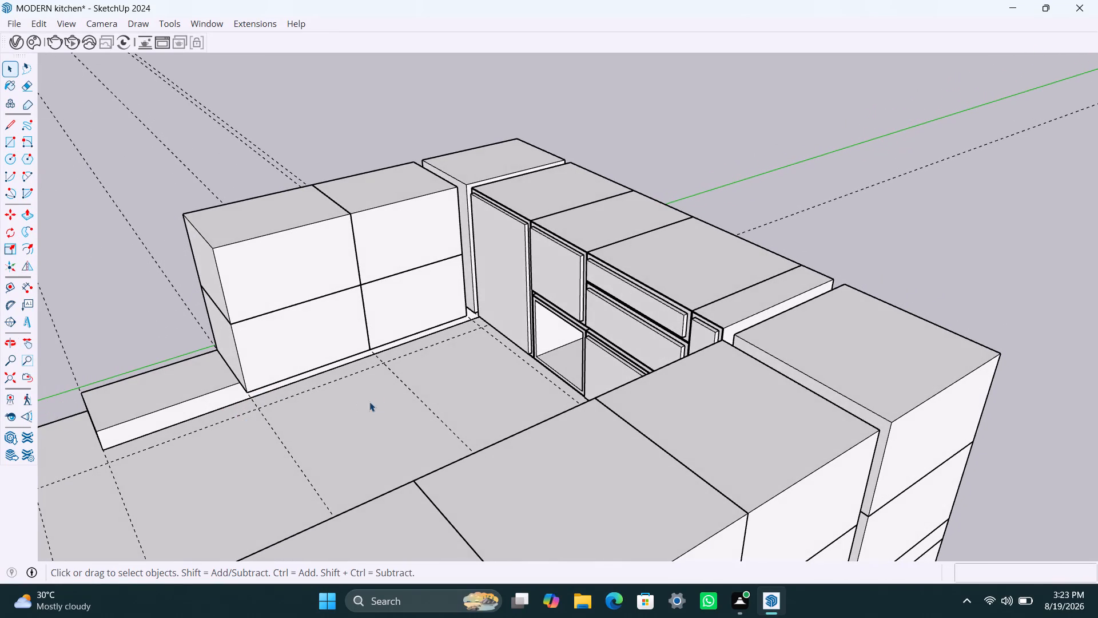
pyautogui.scroll(3, 459, 226)
pyautogui.moveTo(439, 253); pyautogui.dragTo(462, 263, button='middle')
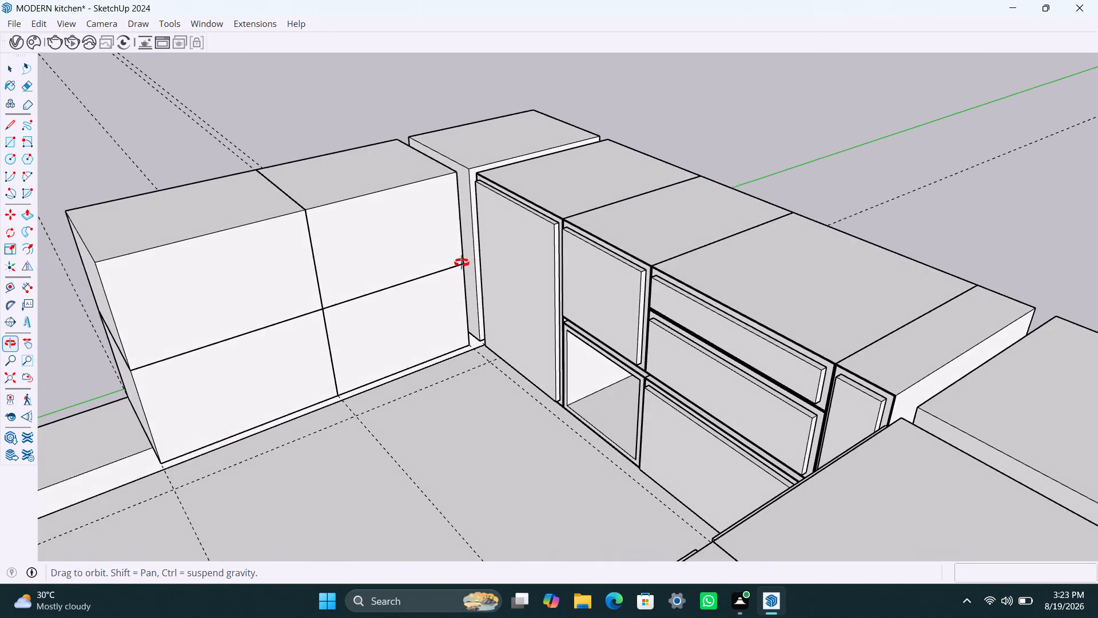
pyautogui.moveTo(462, 263); pyautogui.dragTo(645, 284, button='middle')
pyautogui.scroll(2, 384, 340)
pyautogui.moveTo(384, 348); pyautogui.dragTo(428, 355, button='middle')
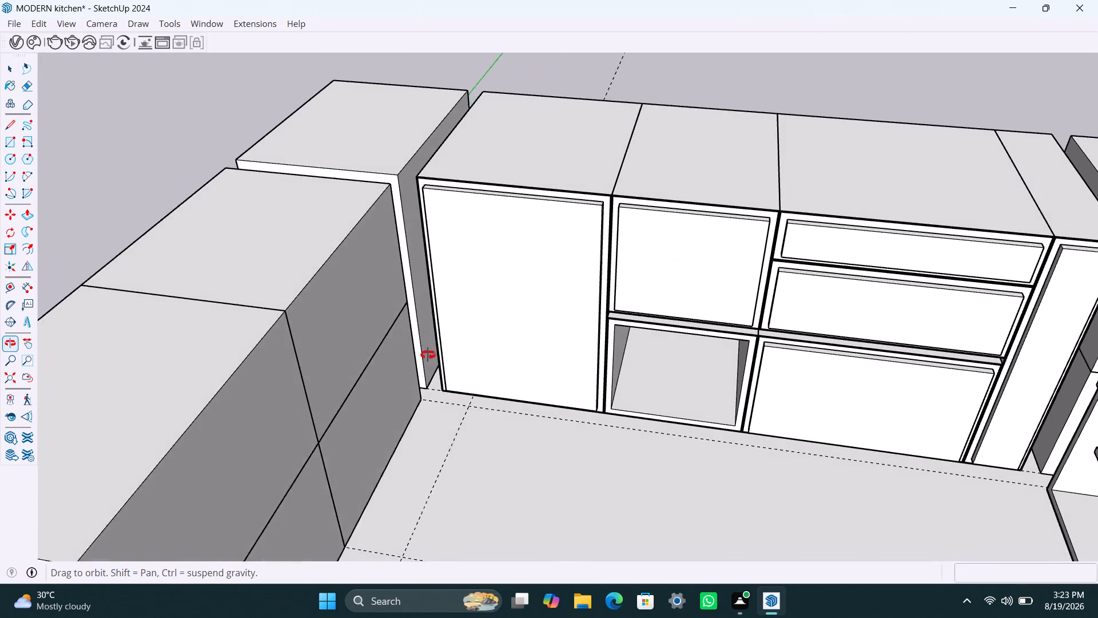
pyautogui.moveTo(428, 355); pyautogui.dragTo(440, 355, button='middle')
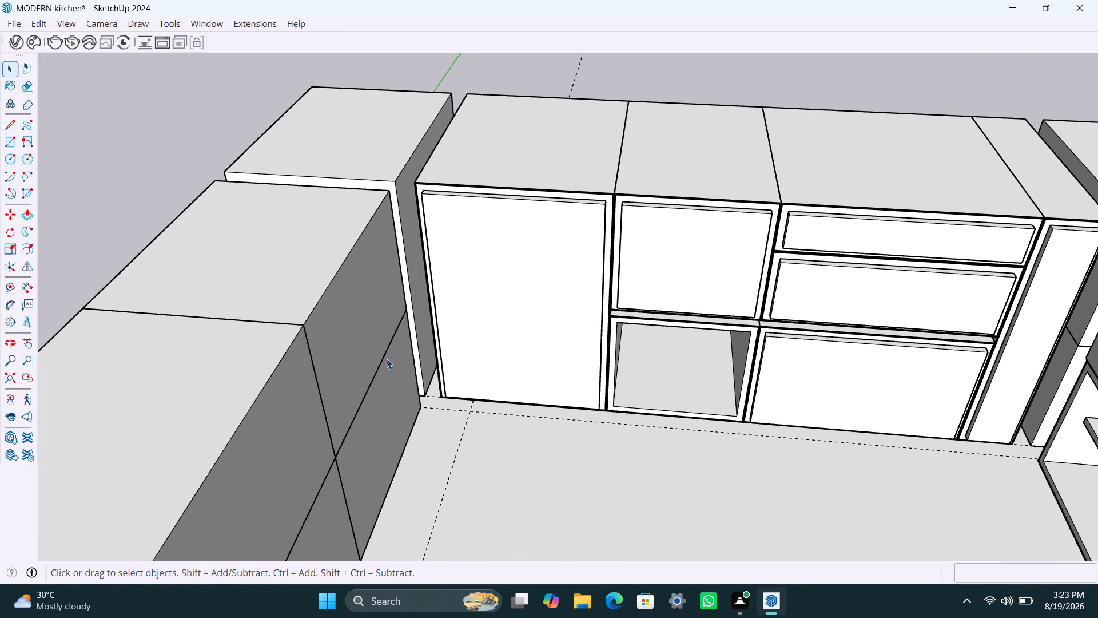
# Pull the front face of the lower box nearest the corner outward, past the front of the box above it.
pyautogui.scroll(1, 377, 331)
pyautogui.tripleClick(402, 414)
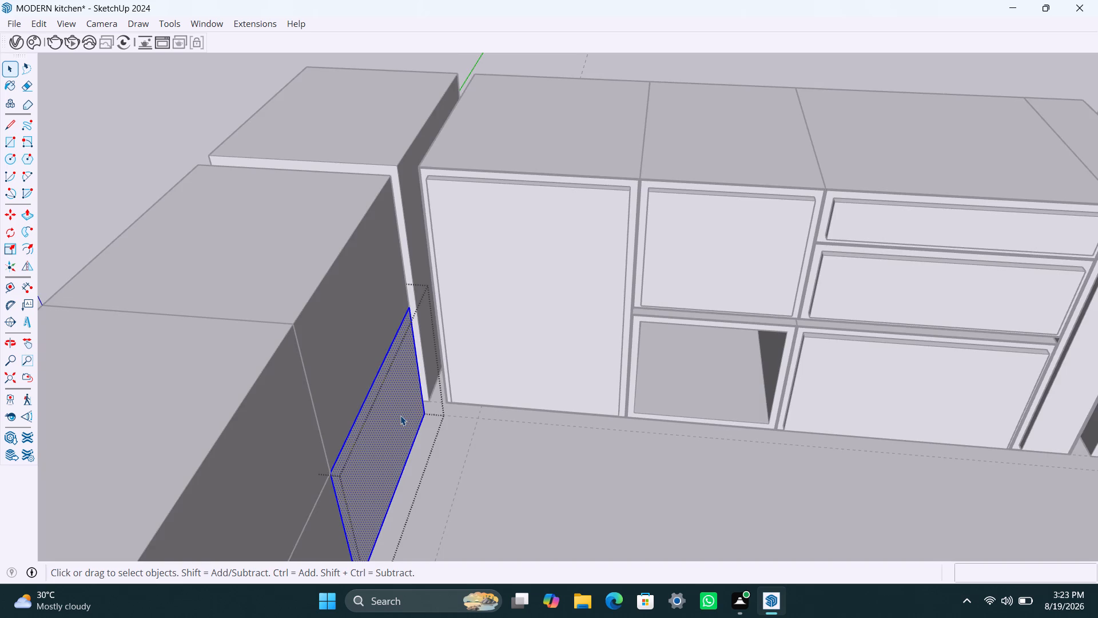
pyautogui.press('p')
pyautogui.click(400, 415)
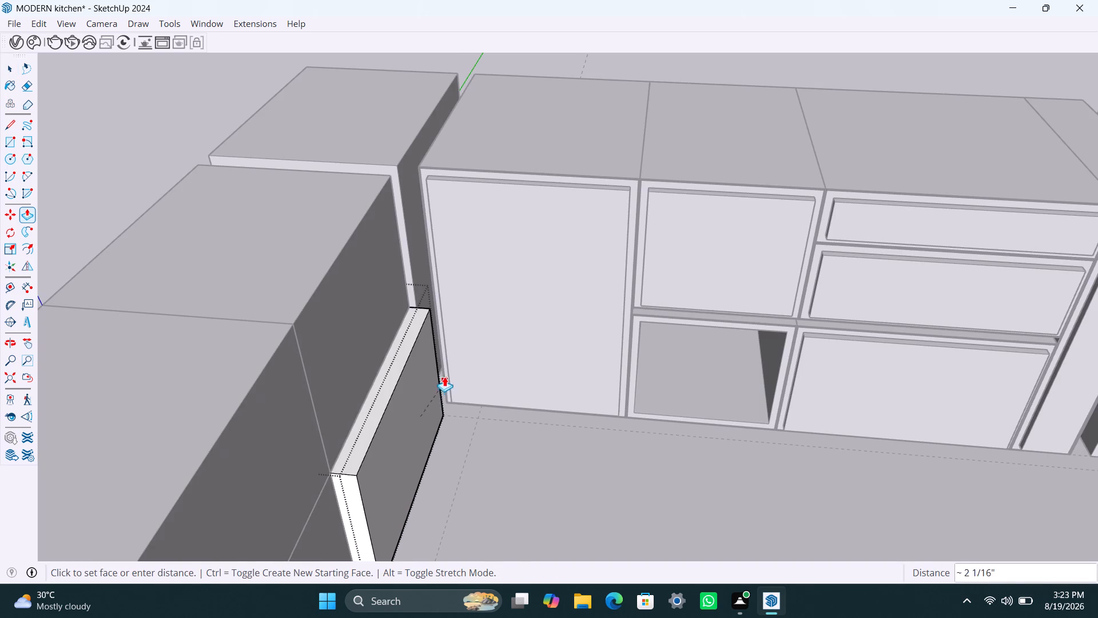
pyautogui.click(445, 375)
pyautogui.press('space')
pyautogui.tripleClick(335, 360)
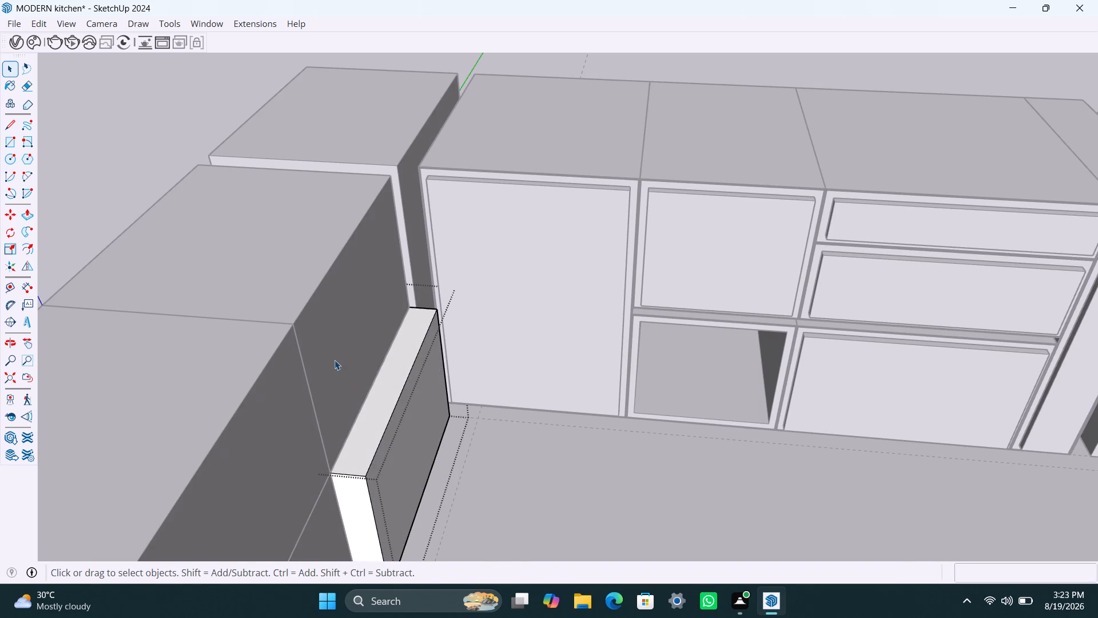
pyautogui.click(335, 359)
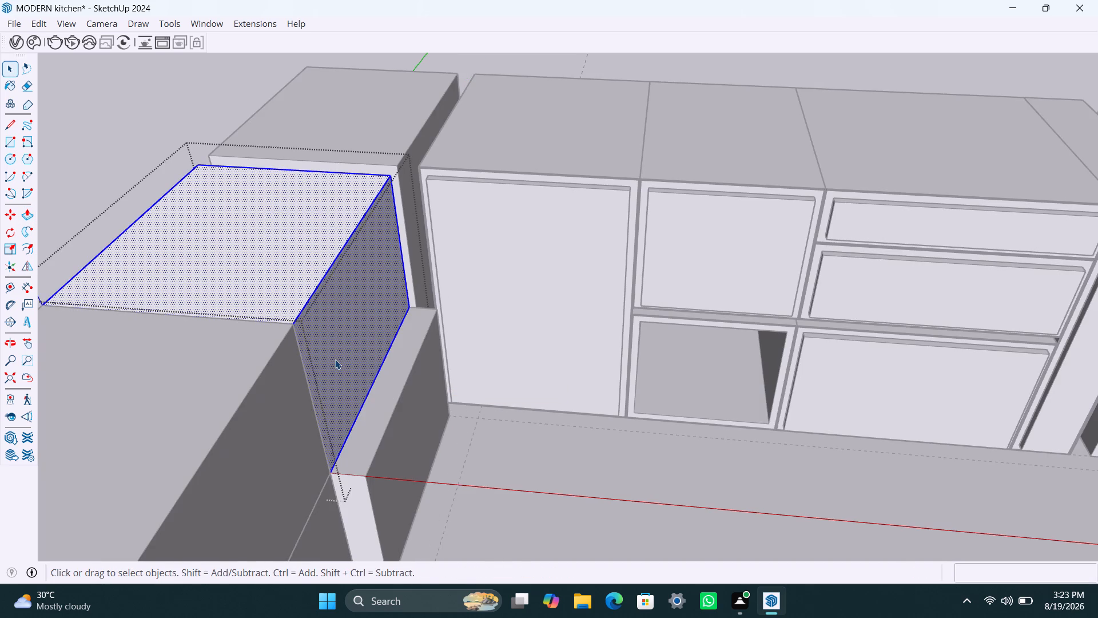
pyautogui.press('space')
pyautogui.click(207, 86)
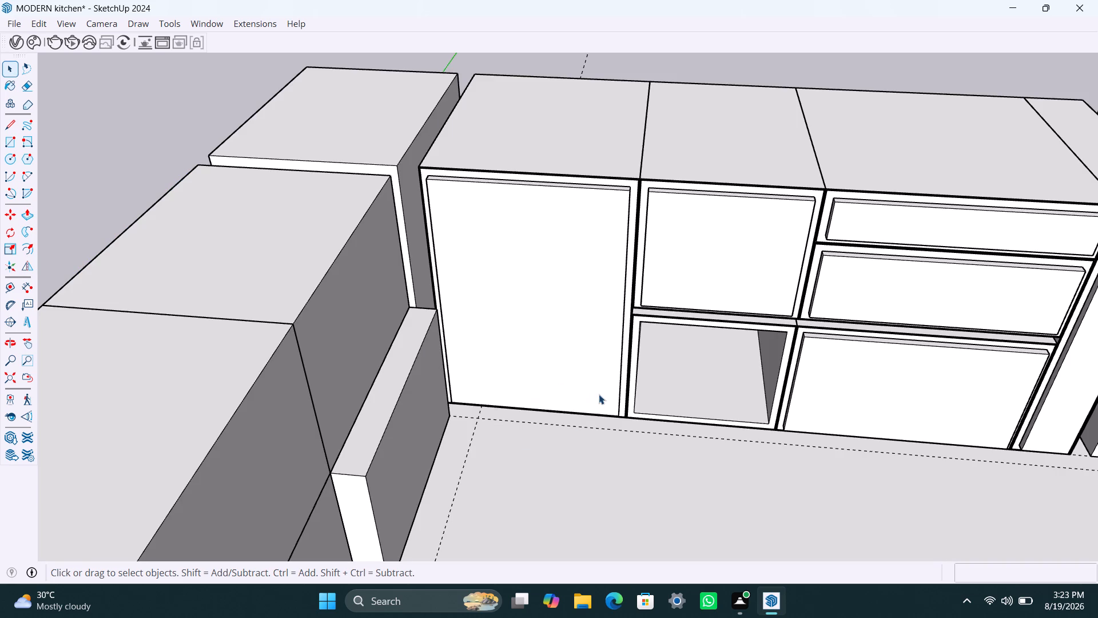
# Push the lower corner box's front face back by about 11/16".
pyautogui.press('space')
pyautogui.click(419, 426)
pyautogui.tripleClick(419, 426)
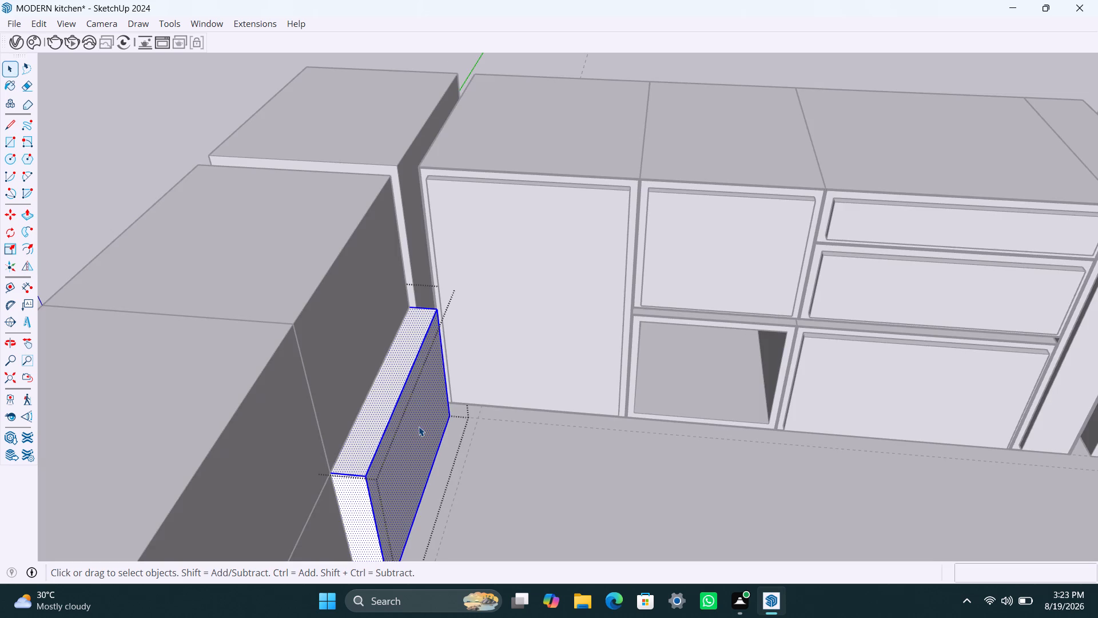
pyautogui.press('p')
pyautogui.click(419, 426)
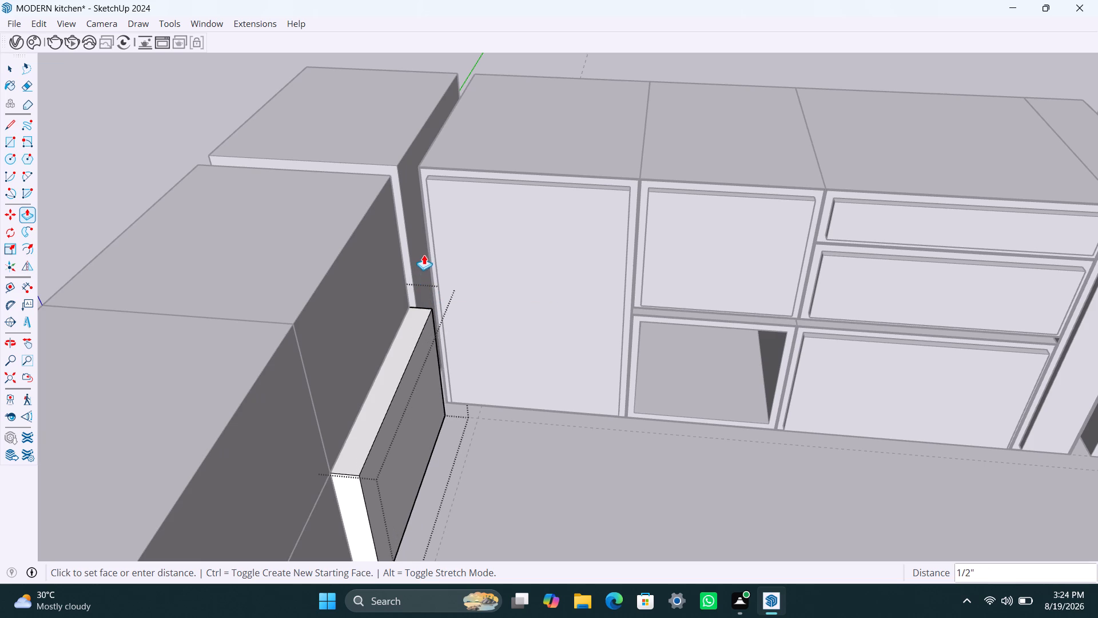
pyautogui.click(419, 188)
pyautogui.press('space')
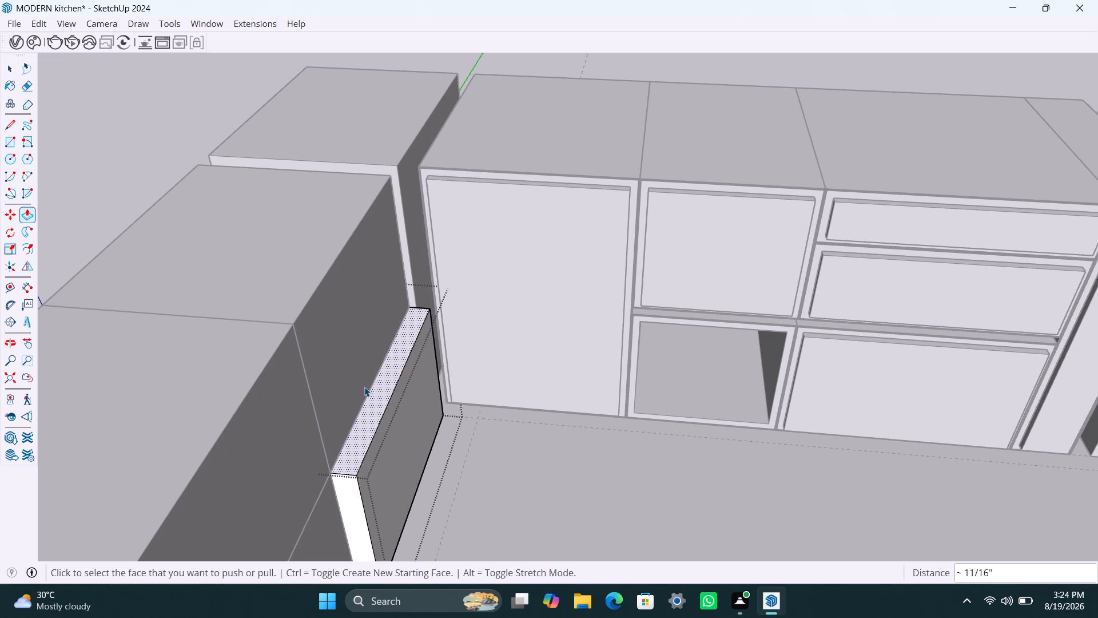
# Pull the front face of the upper box nearest the corner out about 2 1/16", flush with the lower box's front.
pyautogui.tripleClick(341, 366)
pyautogui.click(341, 364)
pyautogui.click(374, 355)
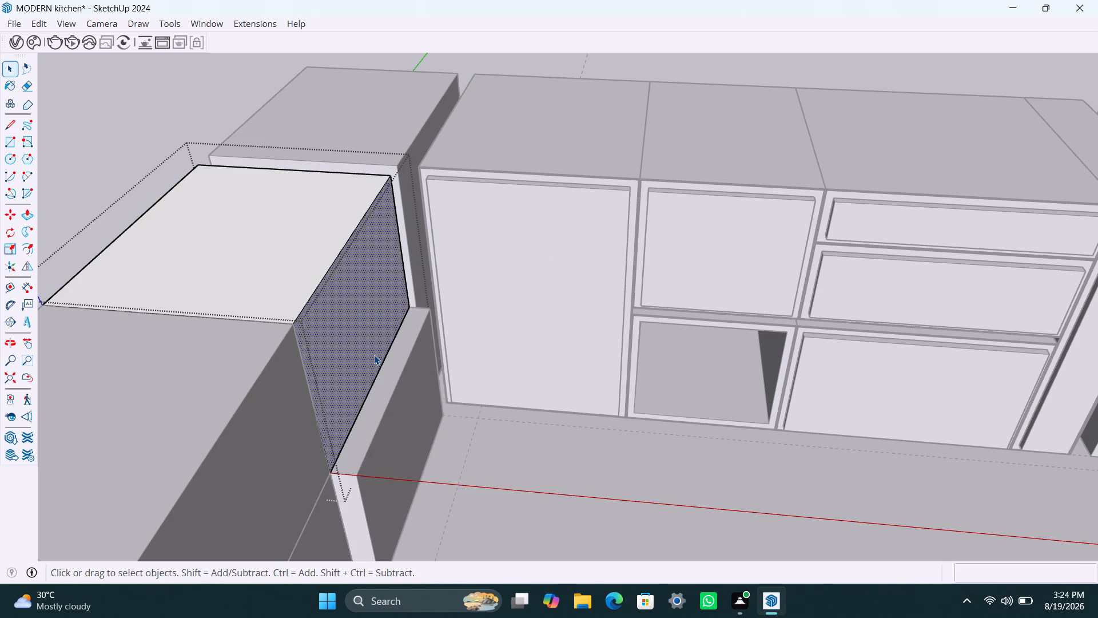
pyautogui.press('p')
pyautogui.click(360, 343)
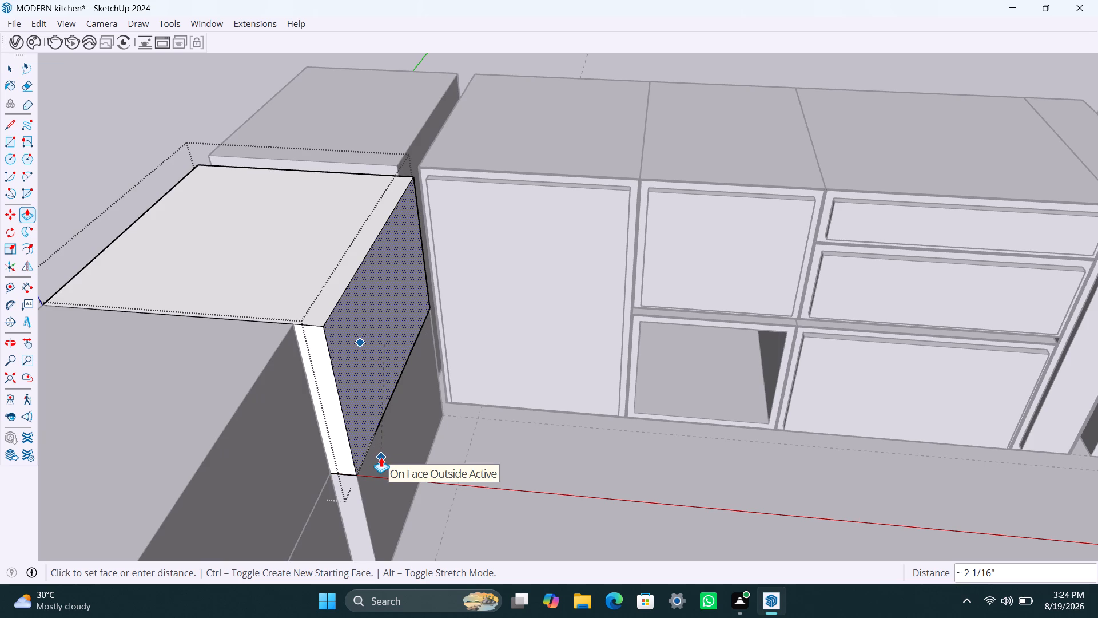
pyautogui.click(380, 457)
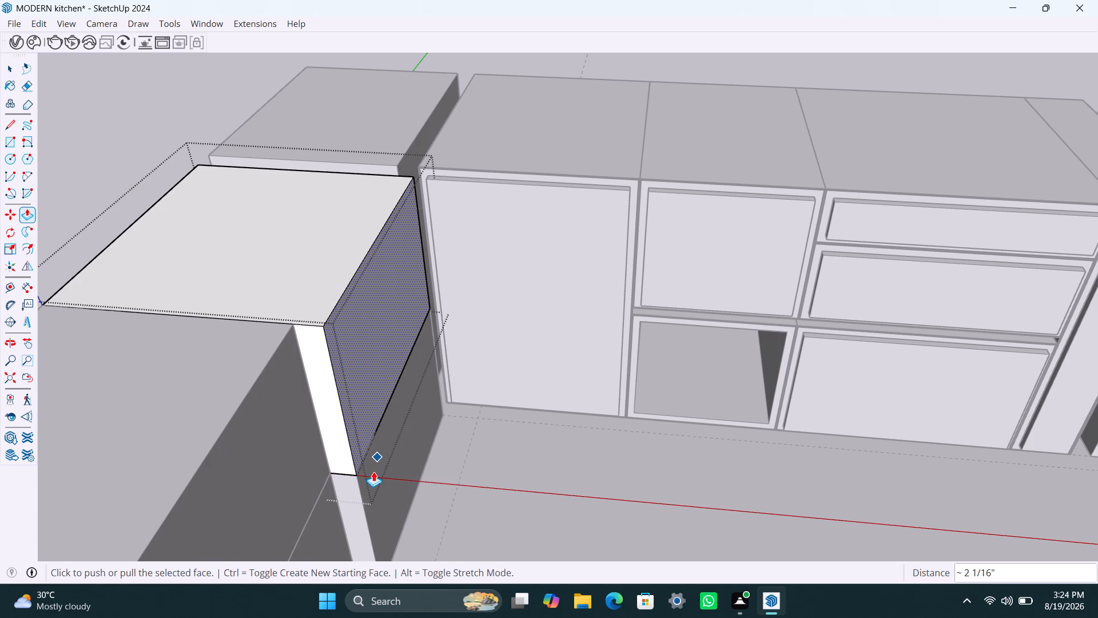
pyautogui.scroll(-5, 379, 449)
pyautogui.press('space')
pyautogui.click(202, 212)
pyautogui.scroll(-2, 419, 463)
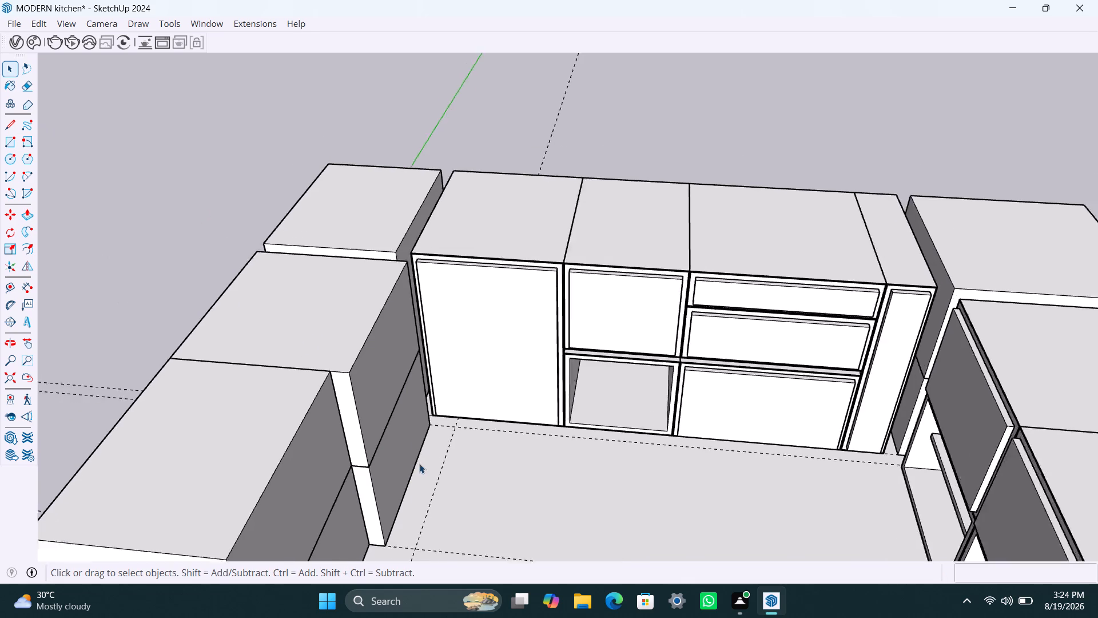
pyautogui.scroll(-5, 419, 463)
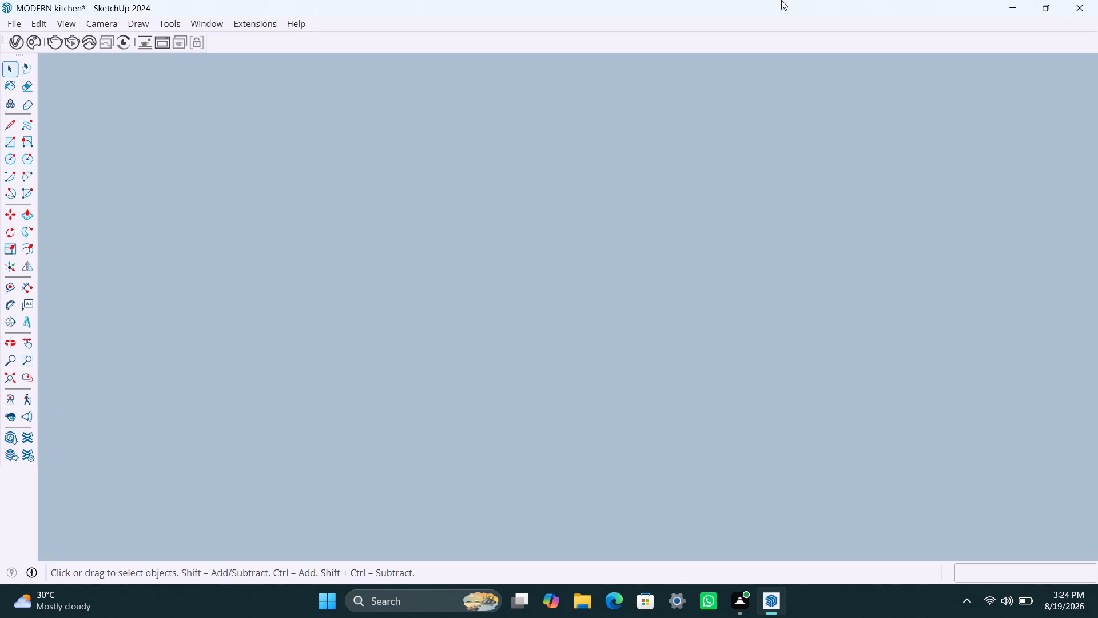
# Examine the stacked boxes along the base strip and how their fronts line up towards the corner.
pyautogui.click(15, 371)
pyautogui.scroll(-2, 445, 338)
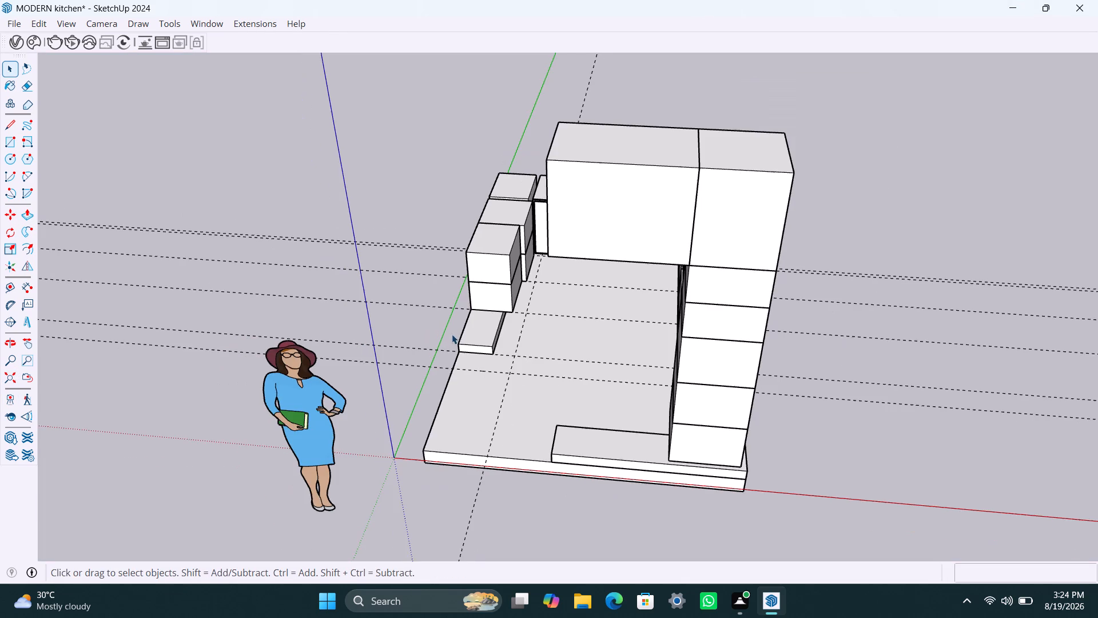
pyautogui.moveTo(515, 300); pyautogui.dragTo(532, 433, button='middle')
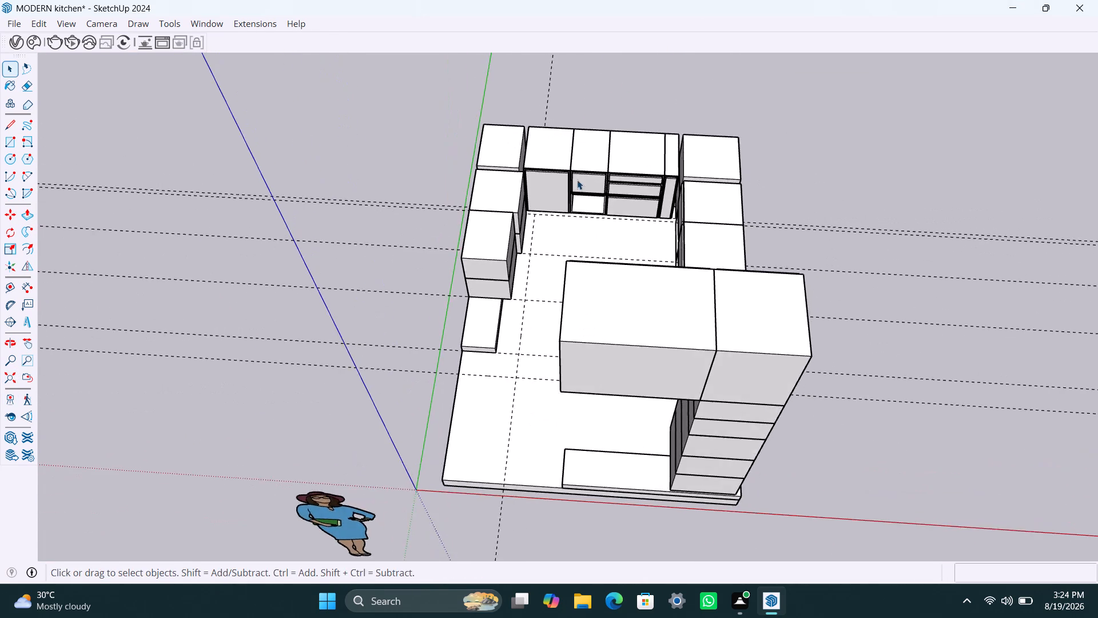
pyautogui.scroll(2, 577, 180)
pyautogui.moveTo(599, 251); pyautogui.dragTo(526, 321, button='middle')
pyautogui.scroll(8, 494, 251)
pyautogui.moveTo(498, 294); pyautogui.dragTo(492, 287, button='middle')
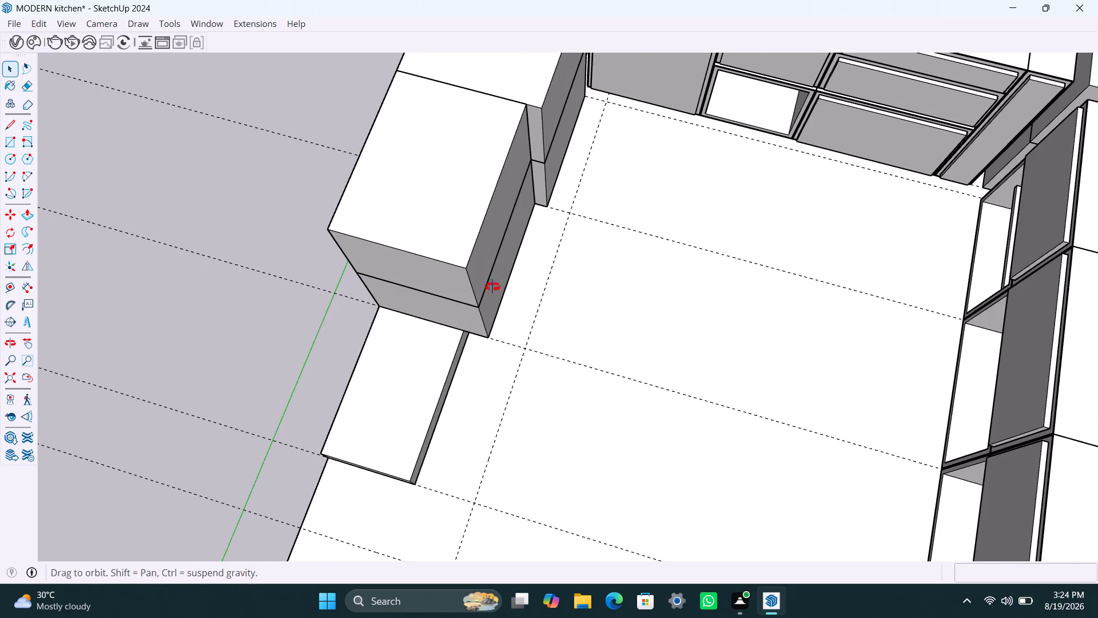
pyautogui.moveTo(492, 287); pyautogui.dragTo(443, 251, button='middle')
pyautogui.scroll(4, 490, 262)
pyautogui.keyDown('shift'); pyautogui.moveTo(506, 275); pyautogui.dragTo(495, 317, button='middle'); pyautogui.keyUp('shift')
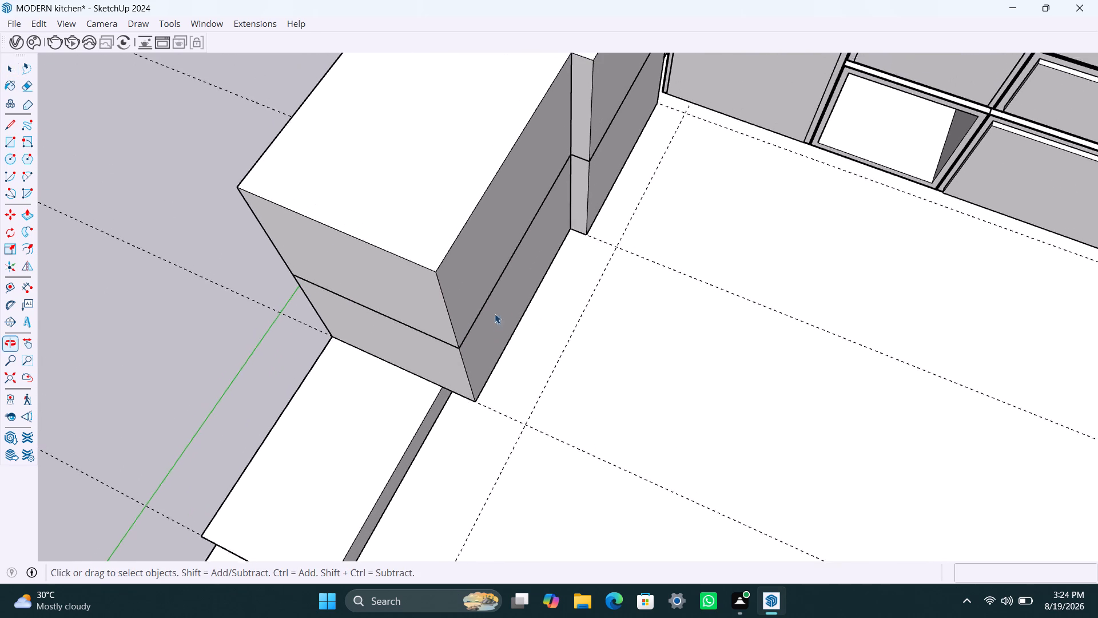
pyautogui.scroll(4, 493, 299)
pyautogui.scroll(-9, 503, 303)
pyautogui.moveTo(504, 307); pyautogui.dragTo(465, 342, button='middle')
pyautogui.scroll(2, 475, 320)
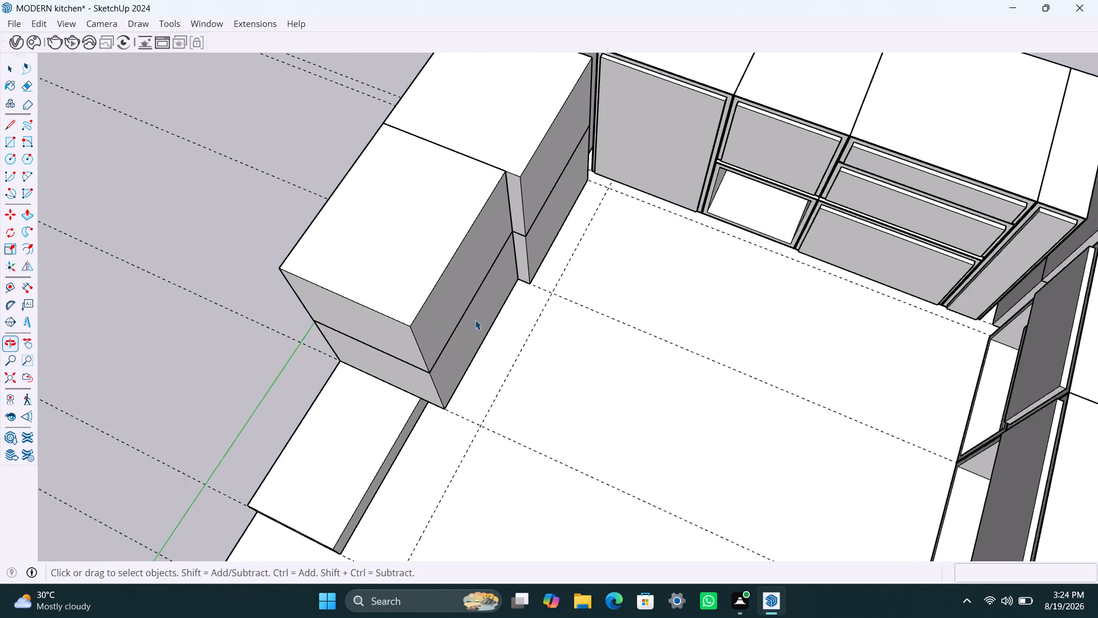
pyautogui.moveTo(475, 320); pyautogui.dragTo(451, 270, button='middle')
pyautogui.scroll(4, 474, 342)
pyautogui.scroll(-10, 453, 304)
pyautogui.scroll(6, 437, 295)
pyautogui.scroll(-5, 445, 297)
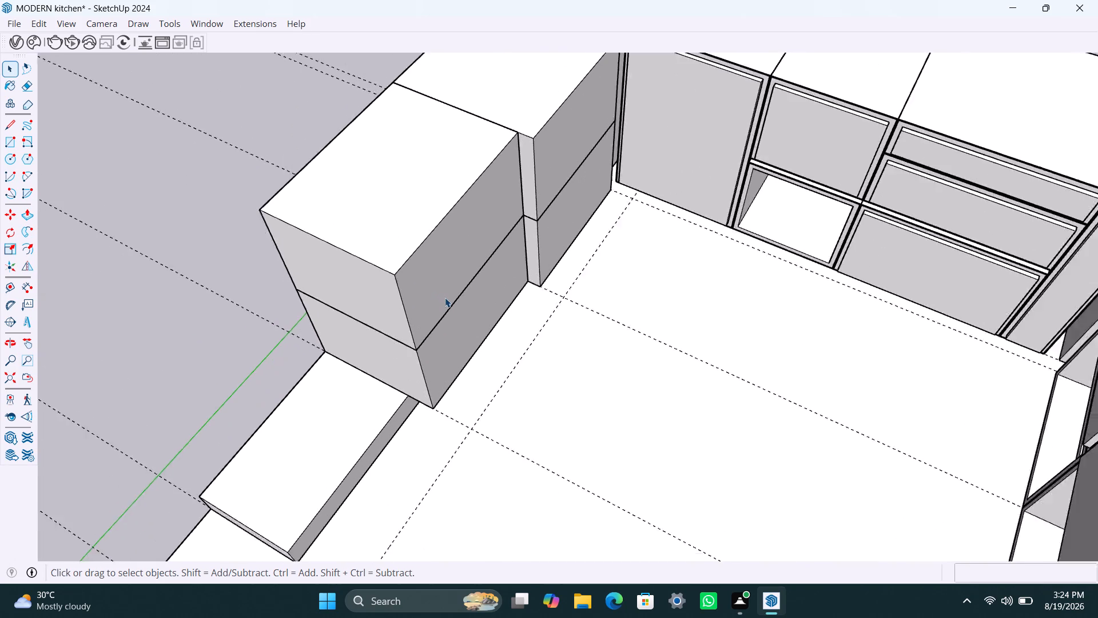
# Pull the front face of the upper box farther from the corner out flush with the adjacent box's front.
pyautogui.tripleClick(445, 279)
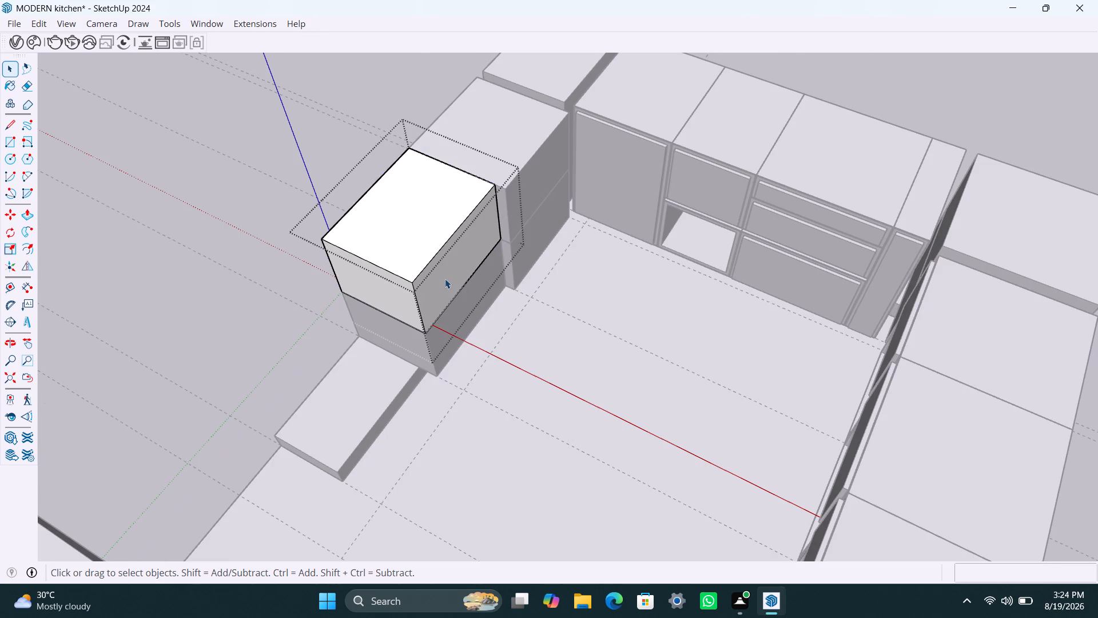
pyautogui.click(446, 278)
pyautogui.click(452, 278)
pyautogui.press('p')
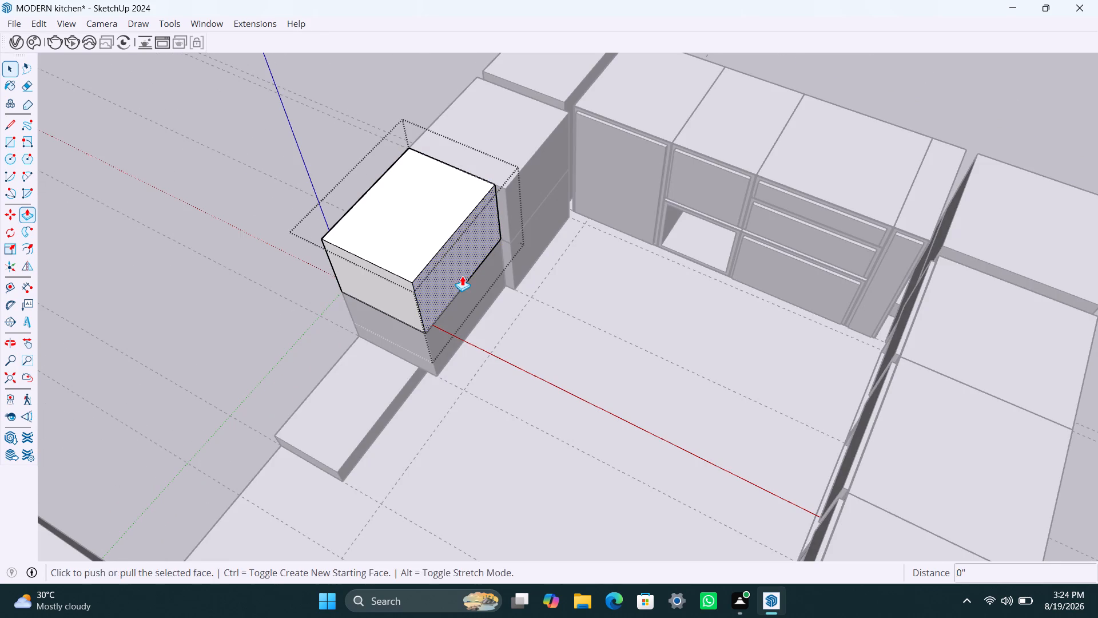
pyautogui.click(462, 276)
pyautogui.click(469, 223)
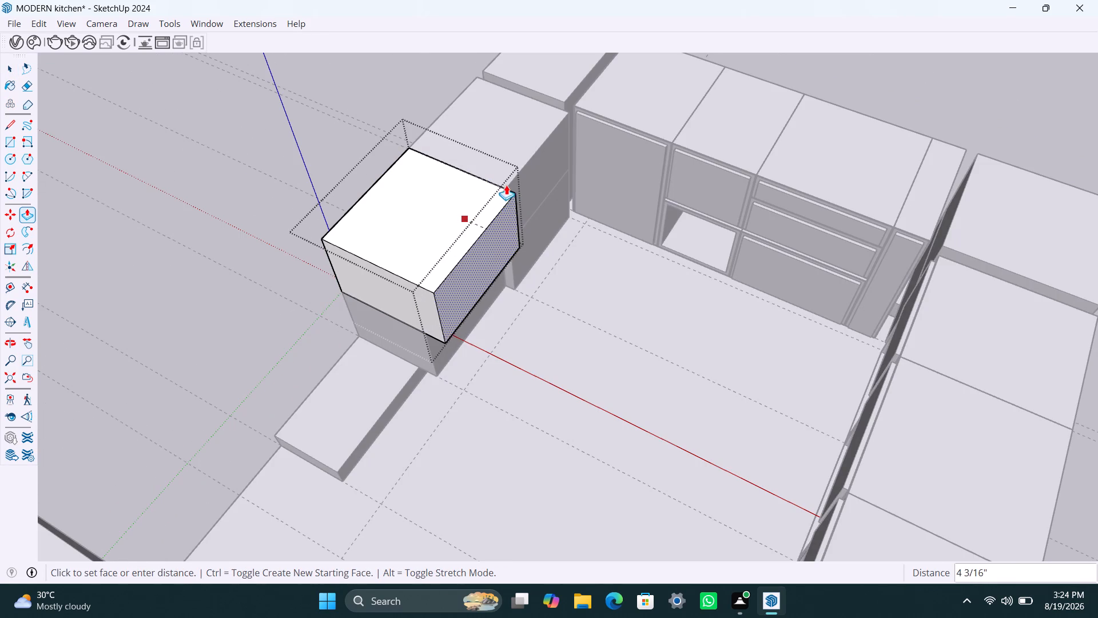
pyautogui.click(512, 177)
pyautogui.press('space')
# Pull the front face of the lower box farther from the corner out flush with the box beside it.
pyautogui.tripleClick(465, 318)
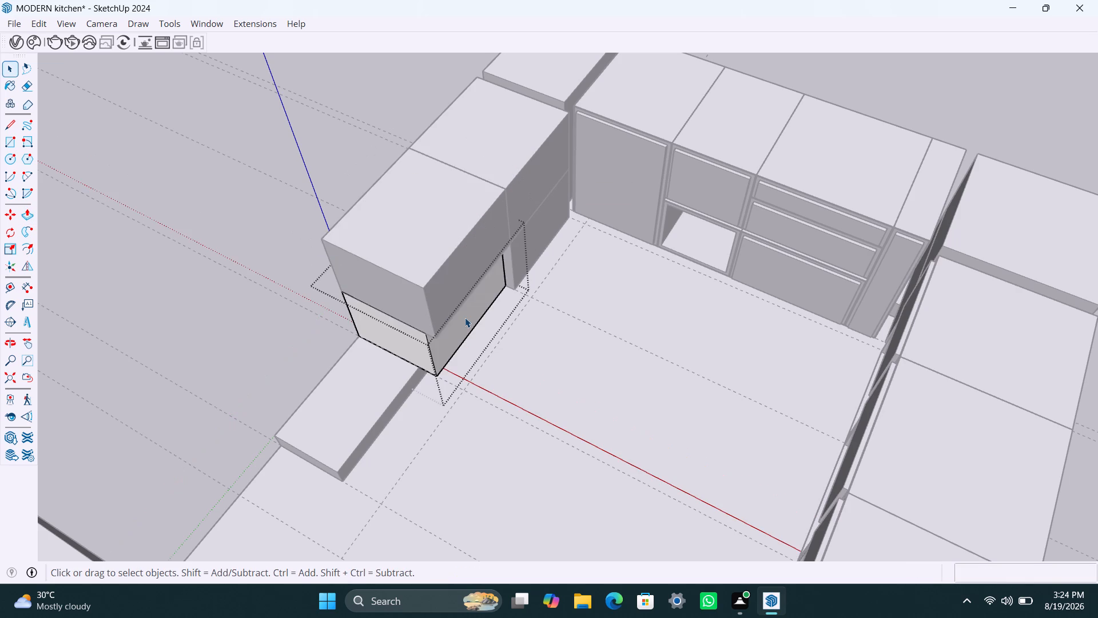
pyautogui.click(465, 318)
pyautogui.press('p')
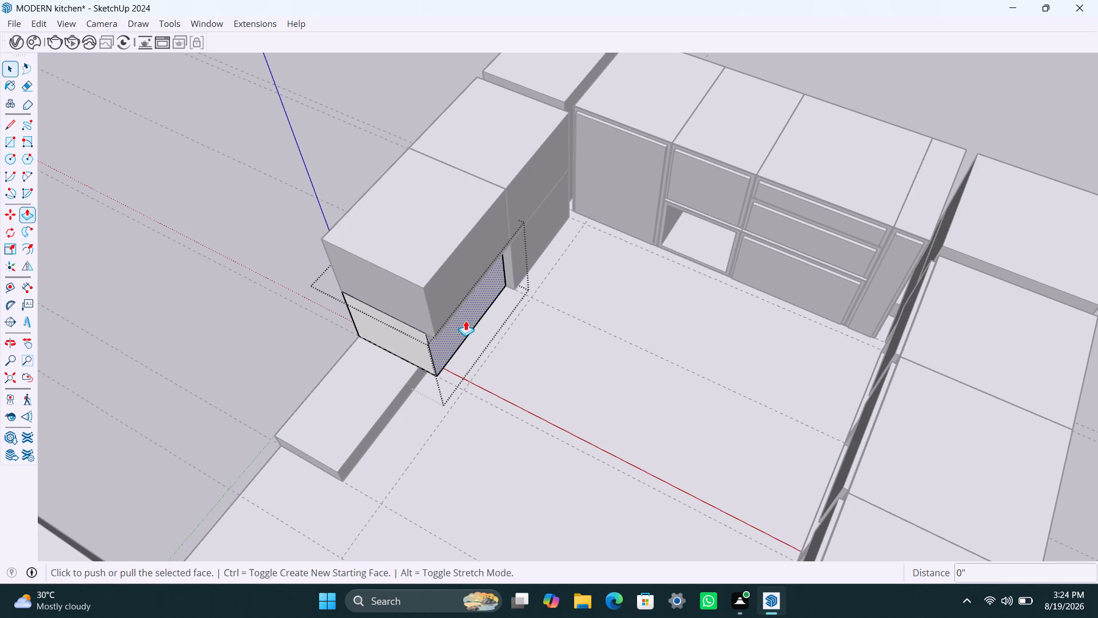
pyautogui.click(466, 320)
pyautogui.click(520, 218)
pyautogui.press('space')
pyautogui.click(219, 236)
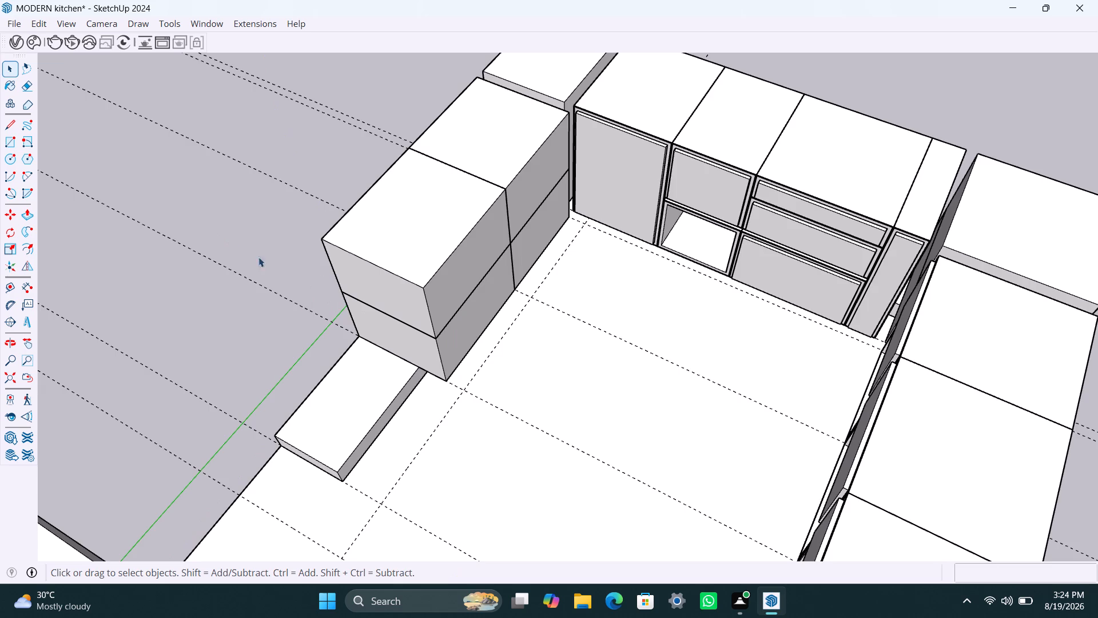
# Examine the four box fronts and the junction with the framed cabinets at the corner.
pyautogui.scroll(-4, 343, 345)
pyautogui.moveTo(411, 351); pyautogui.dragTo(329, 304, button='middle')
pyautogui.scroll(7, 428, 308)
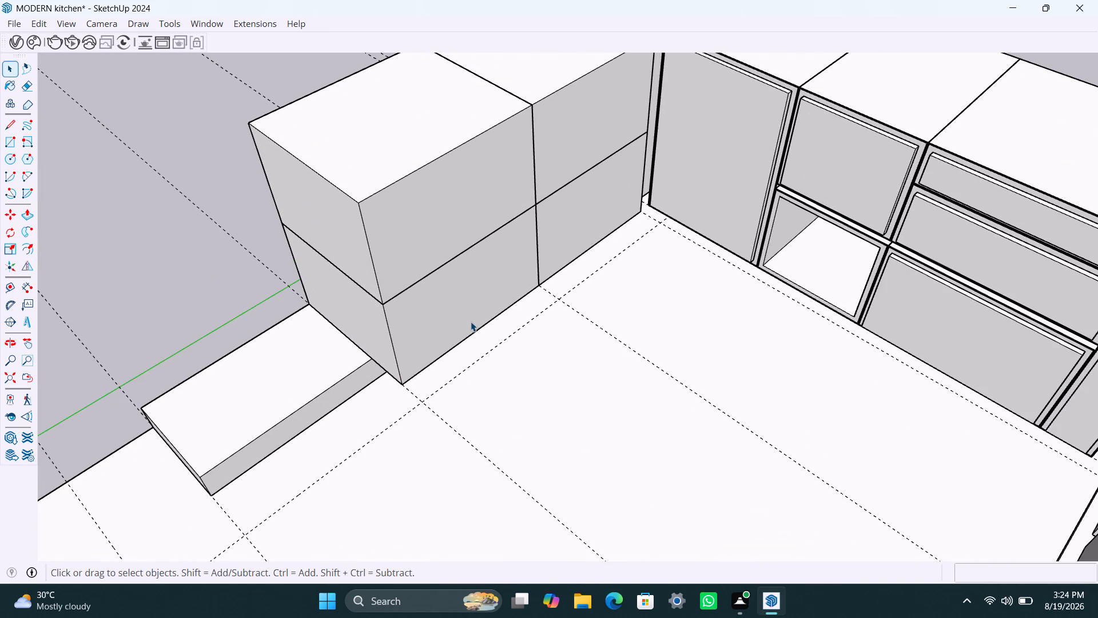
pyautogui.scroll(-9, 337, 352)
pyautogui.click(615, 152)
pyautogui.scroll(2, 399, 296)
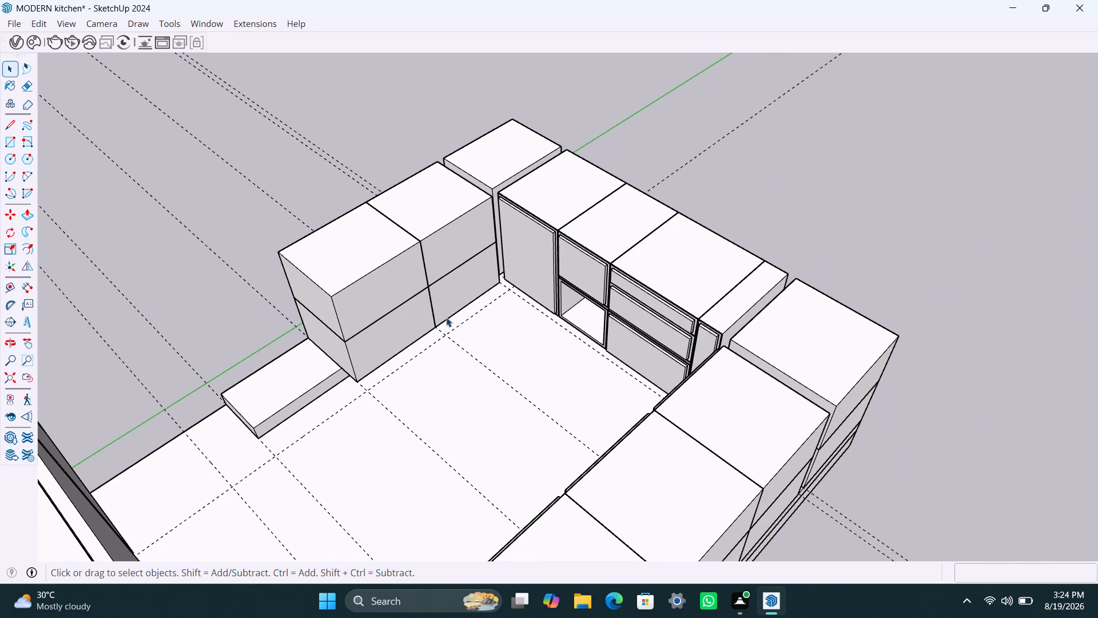
pyautogui.moveTo(446, 317); pyautogui.dragTo(224, 319, button='middle')
pyautogui.scroll(3, 515, 268)
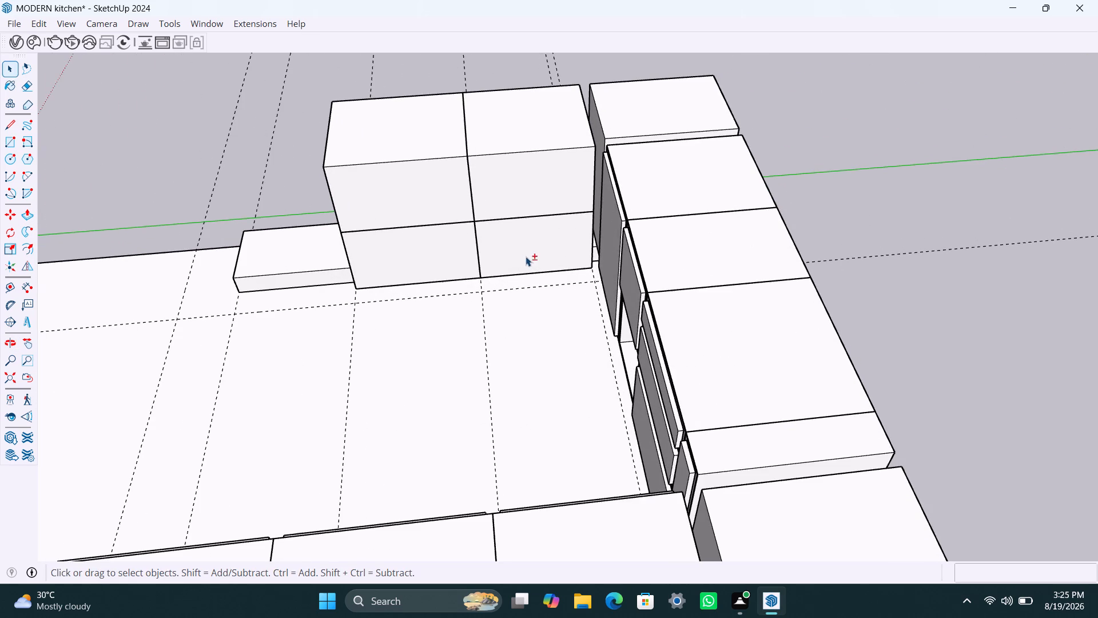
pyautogui.keyDown('shift'); pyautogui.moveTo(528, 256); pyautogui.dragTo(529, 328, button='middle'); pyautogui.keyUp('shift')
pyautogui.scroll(3, 520, 262)
pyautogui.moveTo(522, 268); pyautogui.dragTo(515, 270, button='middle')
pyautogui.scroll(3, 558, 241)
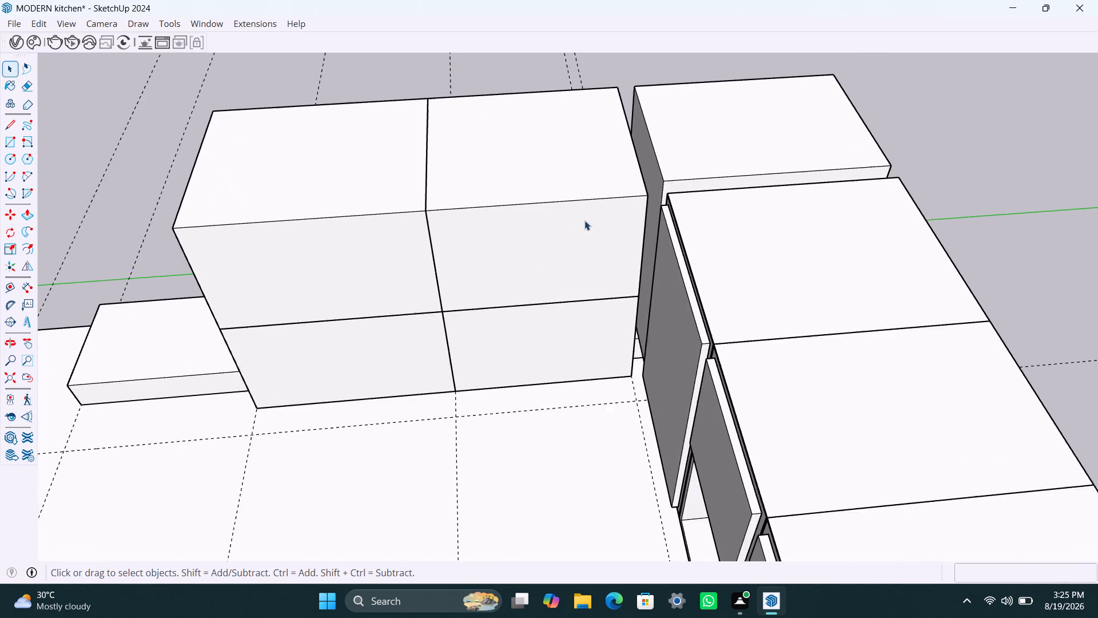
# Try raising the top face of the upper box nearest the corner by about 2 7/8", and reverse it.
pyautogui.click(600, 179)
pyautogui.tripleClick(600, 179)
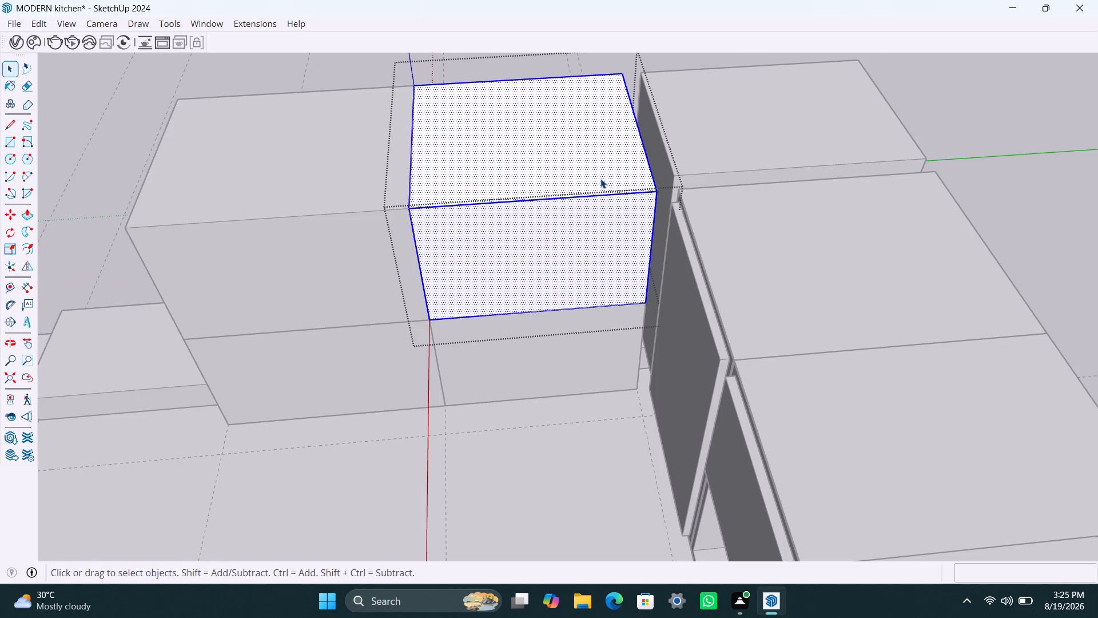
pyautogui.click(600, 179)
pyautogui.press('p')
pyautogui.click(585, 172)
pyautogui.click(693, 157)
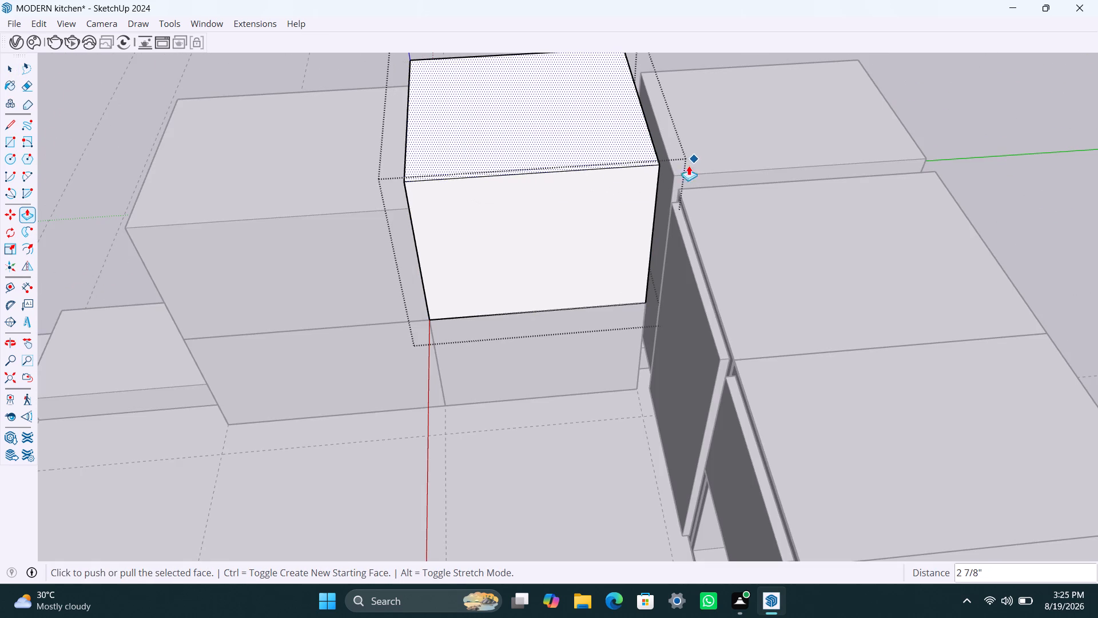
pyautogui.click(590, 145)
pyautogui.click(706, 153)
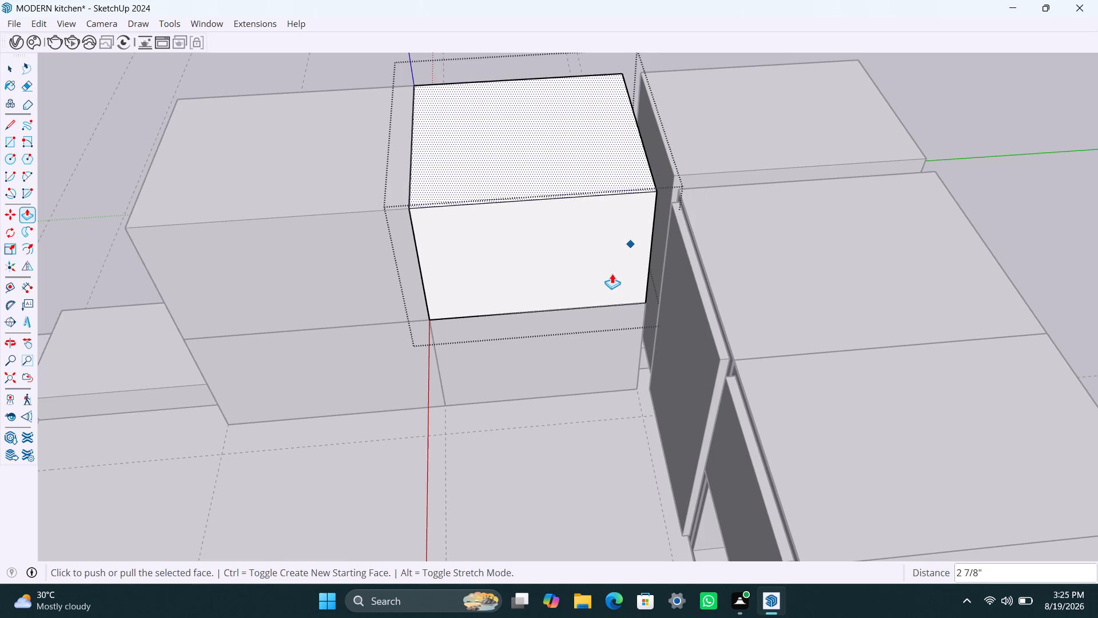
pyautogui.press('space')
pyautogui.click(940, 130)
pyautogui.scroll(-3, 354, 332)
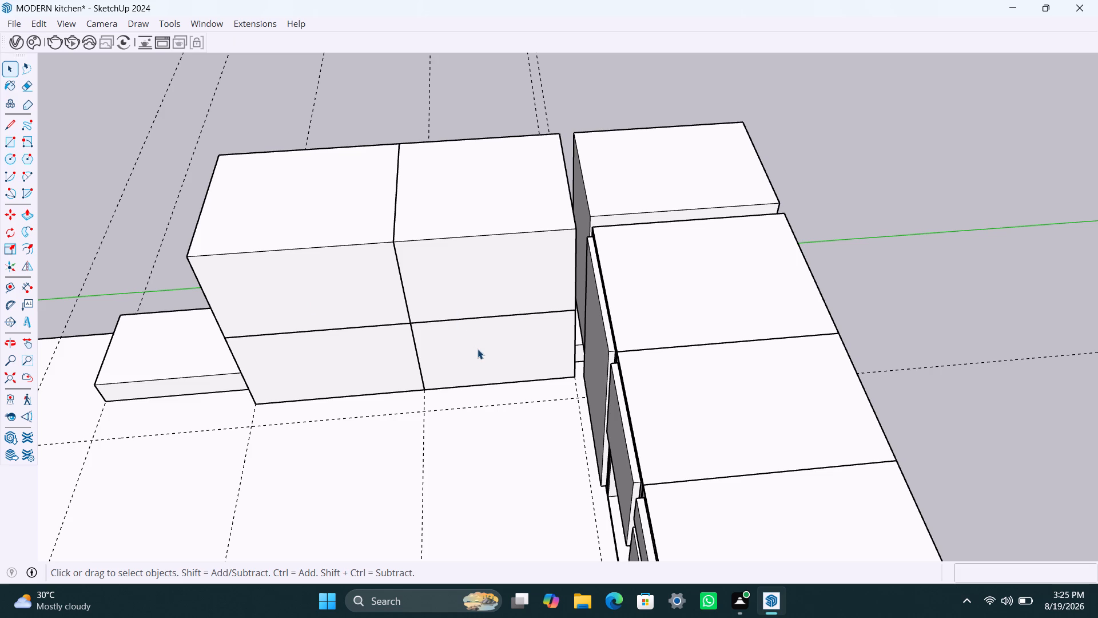
# Offset the front face of the upper box nearest the corner inward by 2.5 mm, and the resulting face by 18 mm.
pyautogui.tripleClick(462, 281)
pyautogui.click(462, 281)
pyautogui.press('f')
pyautogui.click(428, 277)
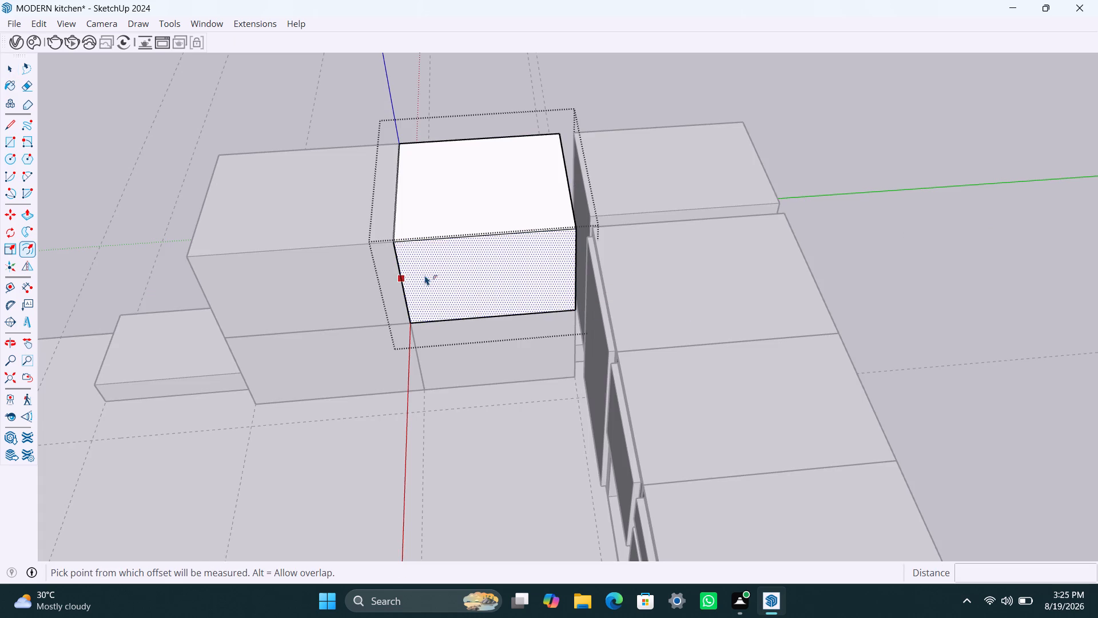
pyautogui.write('2.5MM')
pyautogui.press('Return')
pyautogui.click(423, 276)
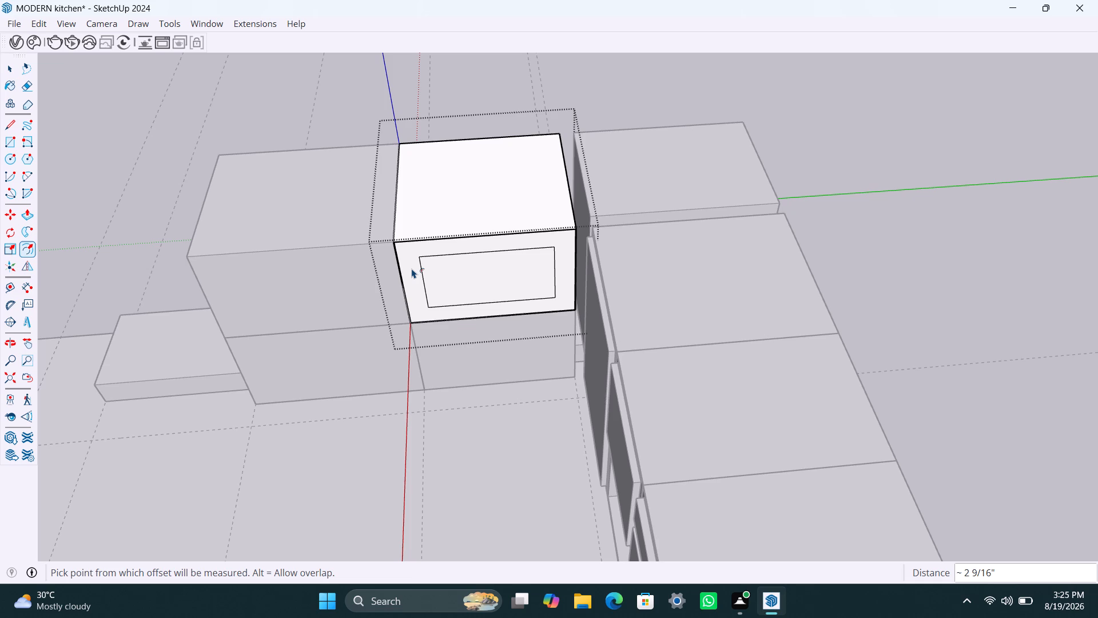
pyautogui.write('18MM')
pyautogui.press('Return')
pyautogui.press('space')
# Delete the thin 2.5 mm border face around the front of the upper corner box.
pyautogui.scroll(12, 401, 281)
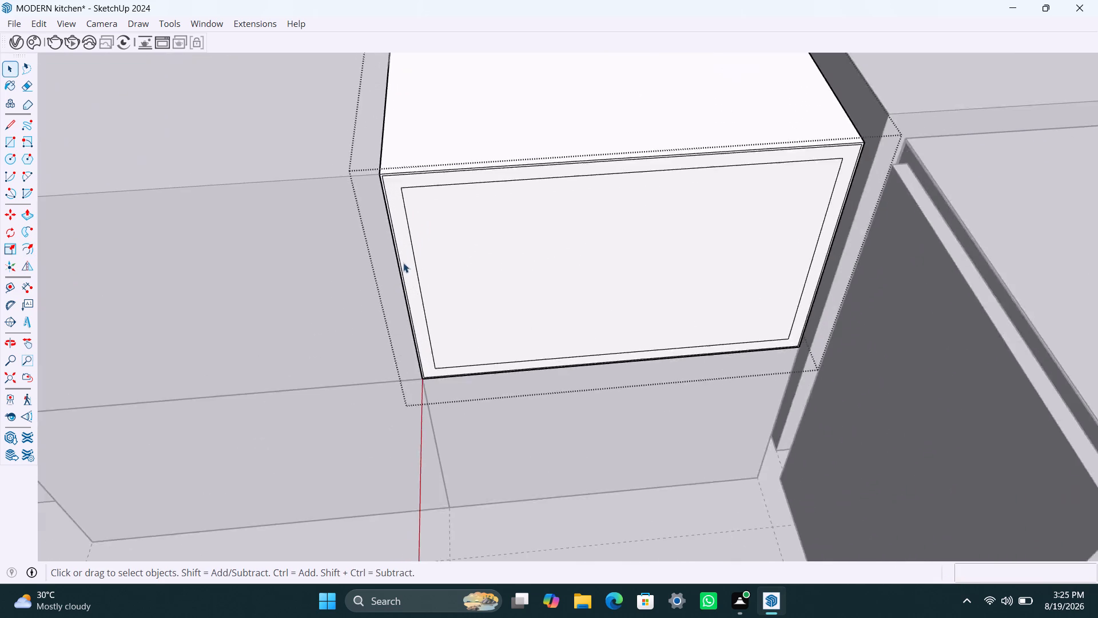
pyautogui.scroll(12, 403, 263)
pyautogui.click(398, 252)
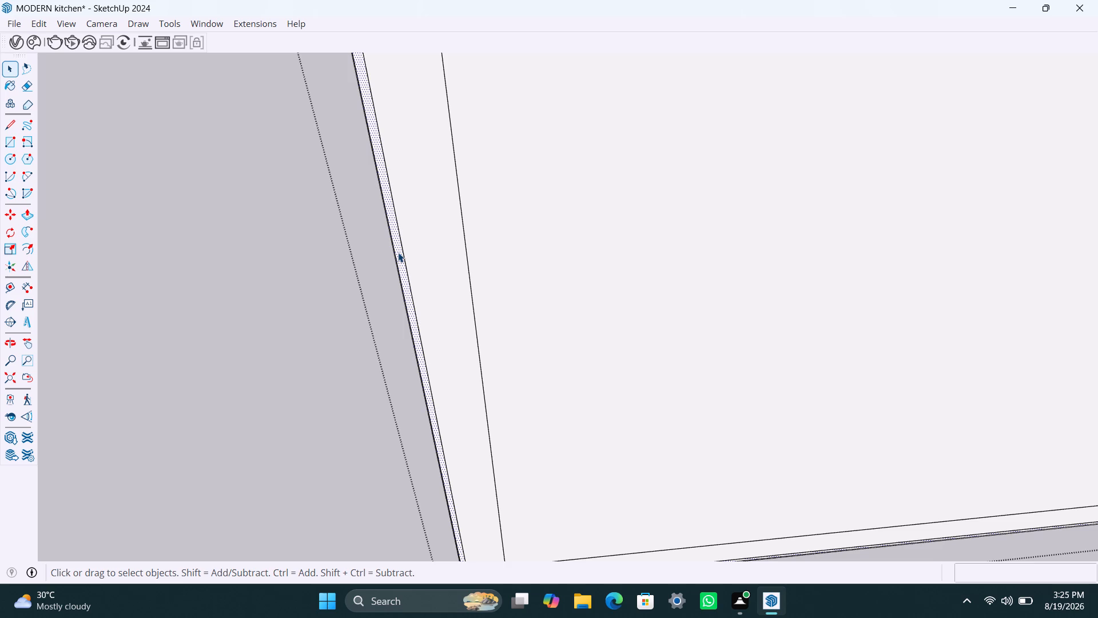
pyautogui.press('Delete')
# Push the inner front face of the upper corner box inward 400 mm to hollow the carcass.
pyautogui.click(543, 307)
pyautogui.scroll(-11, 530, 338)
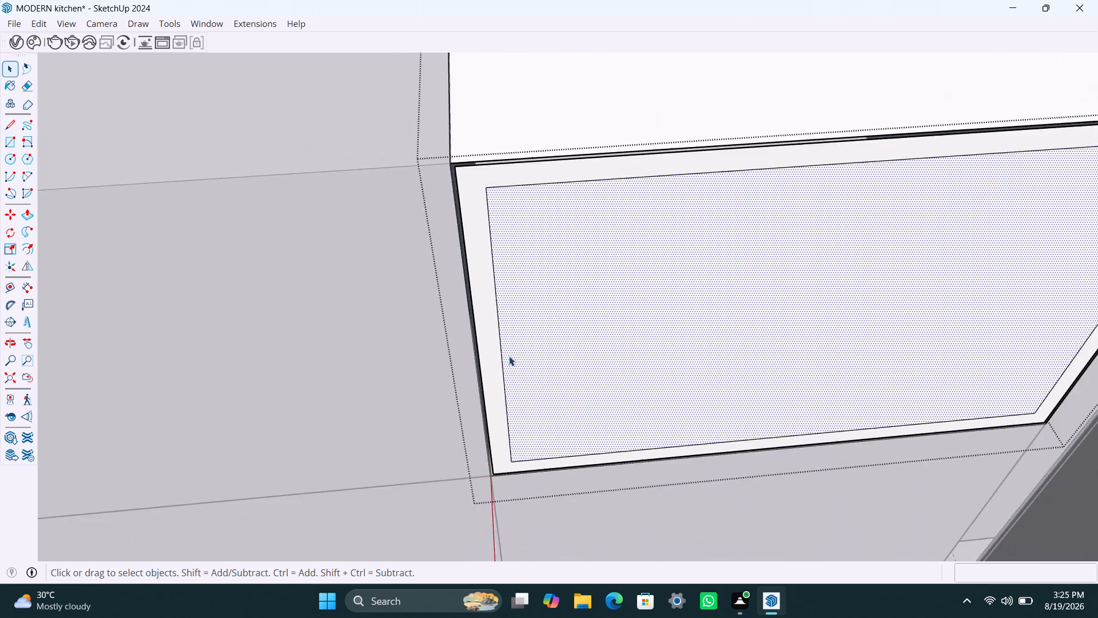
pyautogui.scroll(-10, 509, 356)
pyautogui.press('p')
pyautogui.click(571, 351)
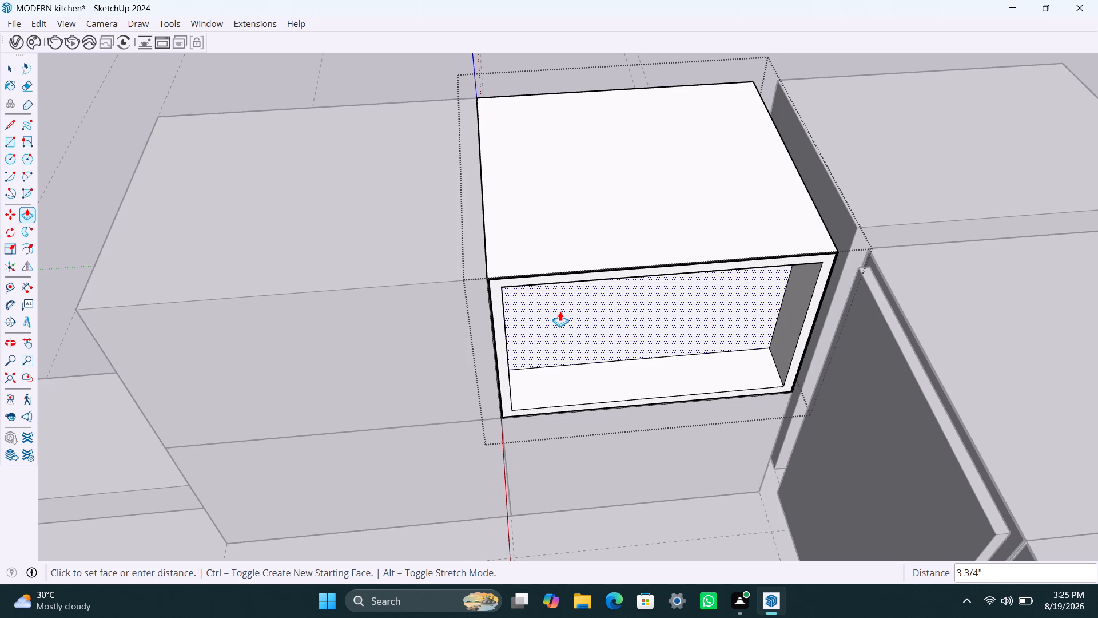
pyautogui.write('400MM')
pyautogui.press('Return')
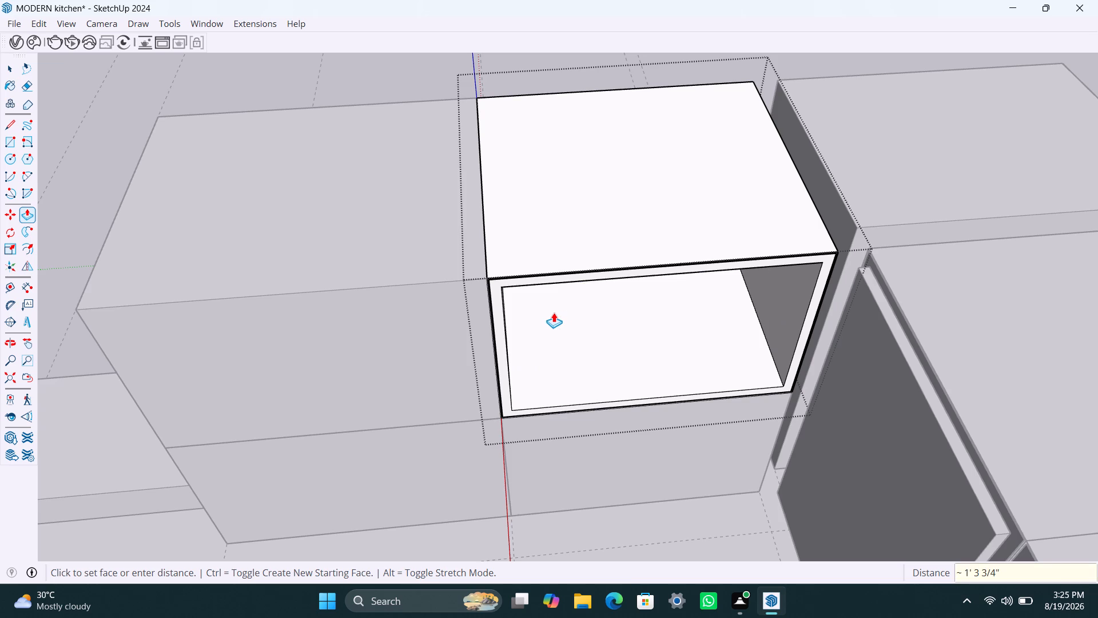
pyautogui.scroll(-4, 533, 344)
pyautogui.moveTo(533, 345); pyautogui.dragTo(462, 158, button='middle')
pyautogui.scroll(-2, 555, 442)
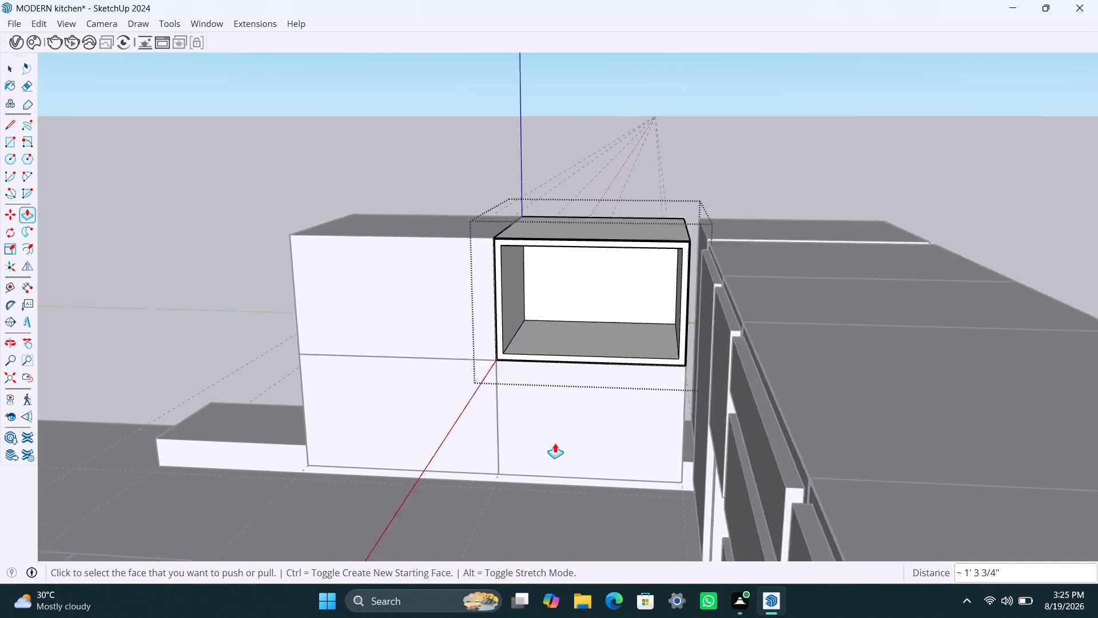
pyautogui.scroll(-1, 555, 443)
pyautogui.moveTo(548, 448); pyautogui.dragTo(583, 460, button='middle')
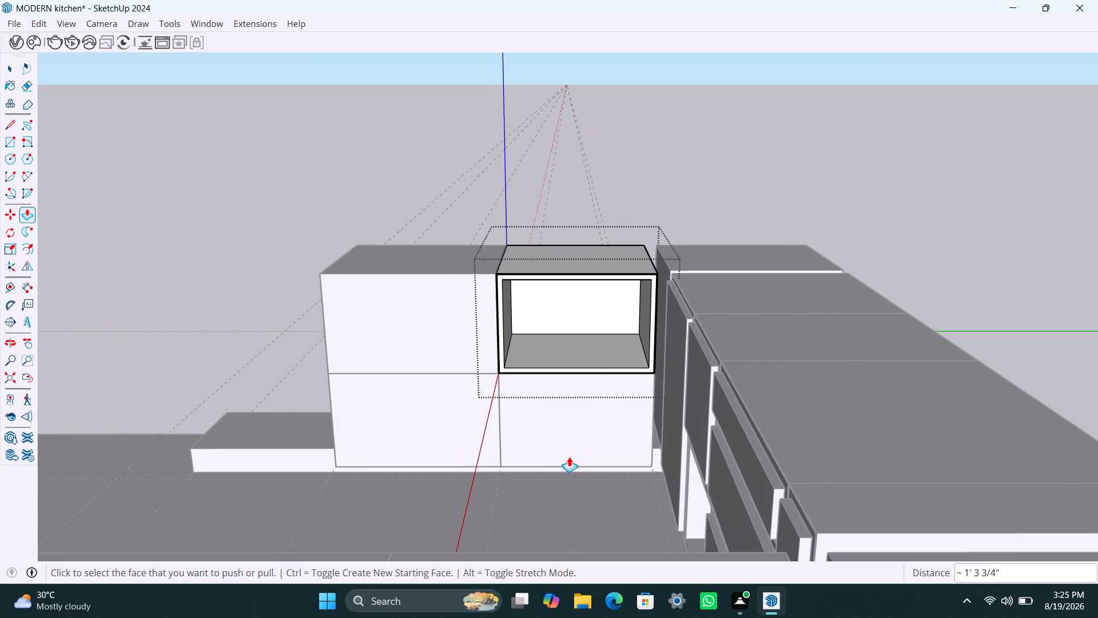
pyautogui.press('space')
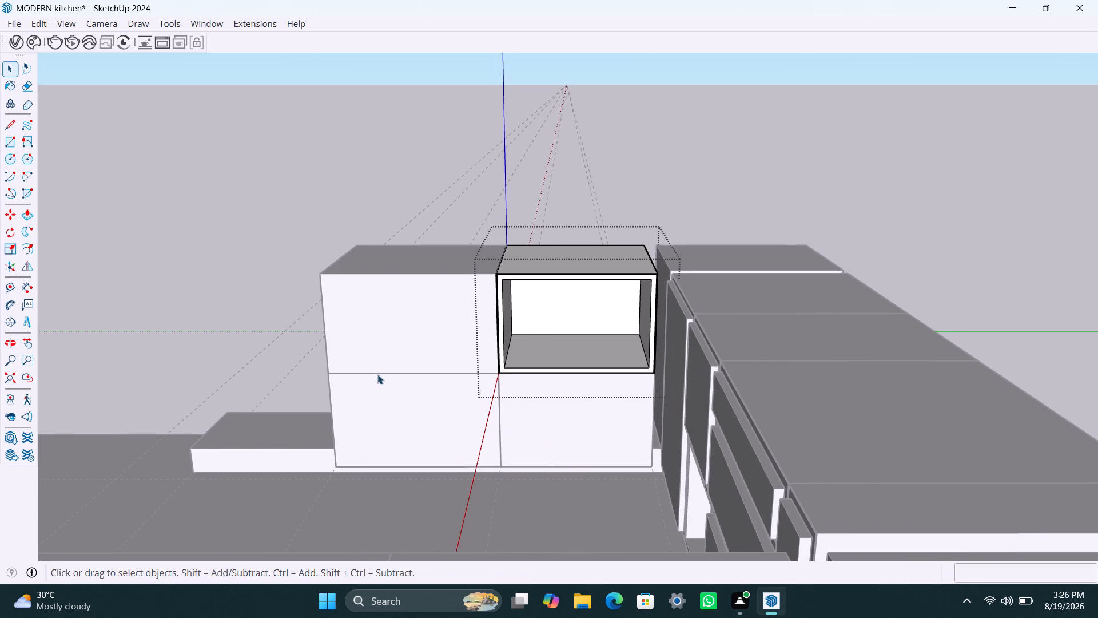
pyautogui.click(268, 334)
# Offset the front face of the lower box nearest the corner inward by 2.5 mm, and the resulting face by 18 mm.
pyautogui.scroll(1, 581, 418)
pyautogui.tripleClick(576, 427)
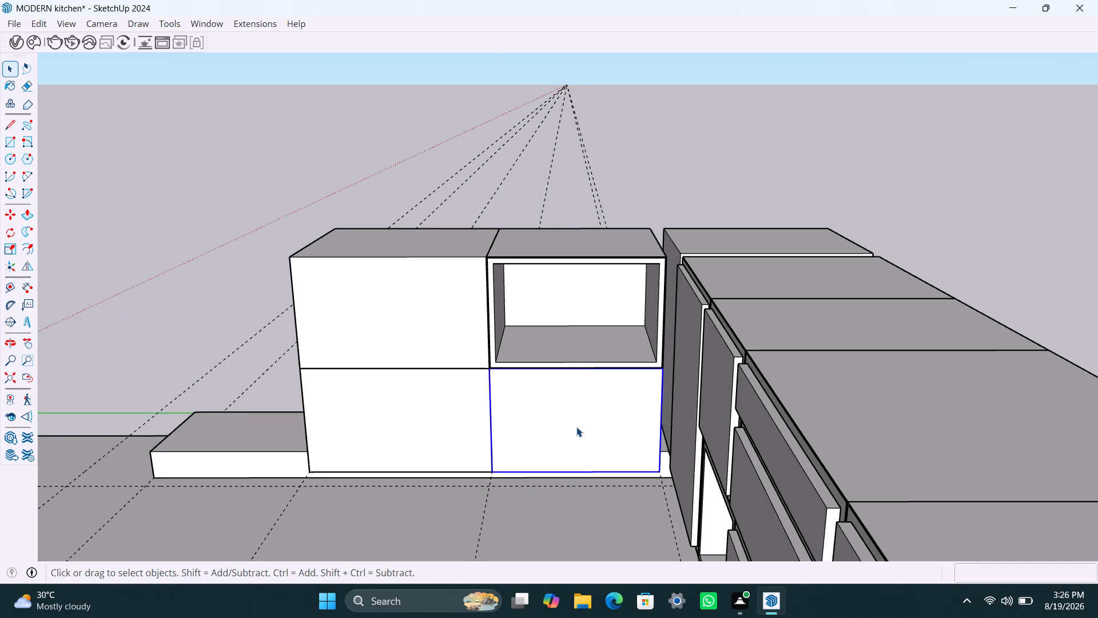
pyautogui.press('f')
pyautogui.click(522, 409)
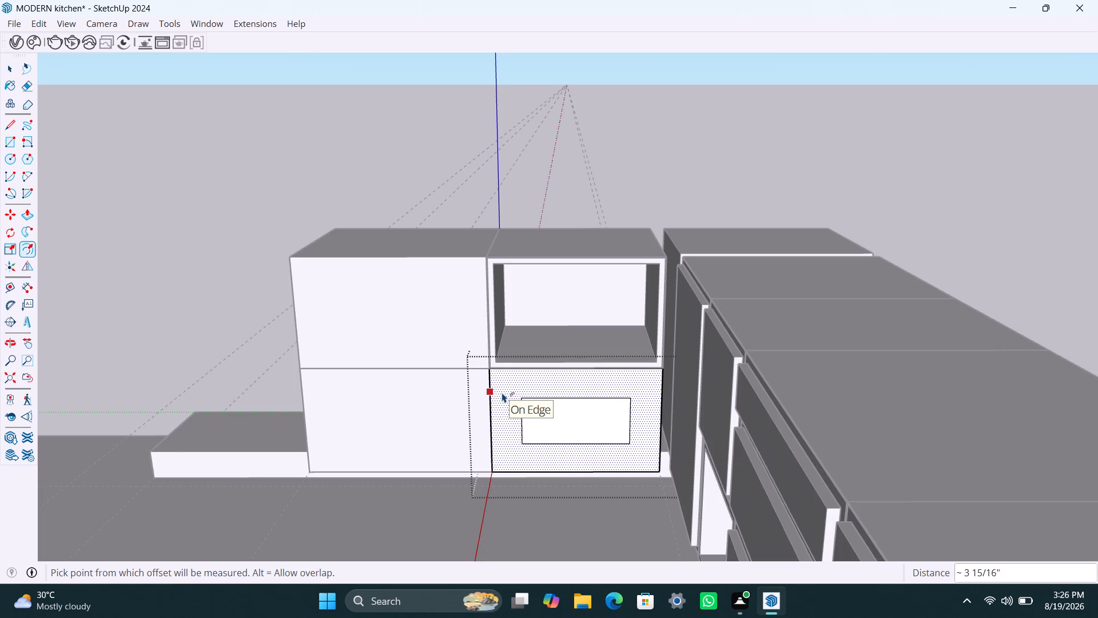
pyautogui.write('2.5MM')
pyautogui.press('Return')
pyautogui.click(505, 391)
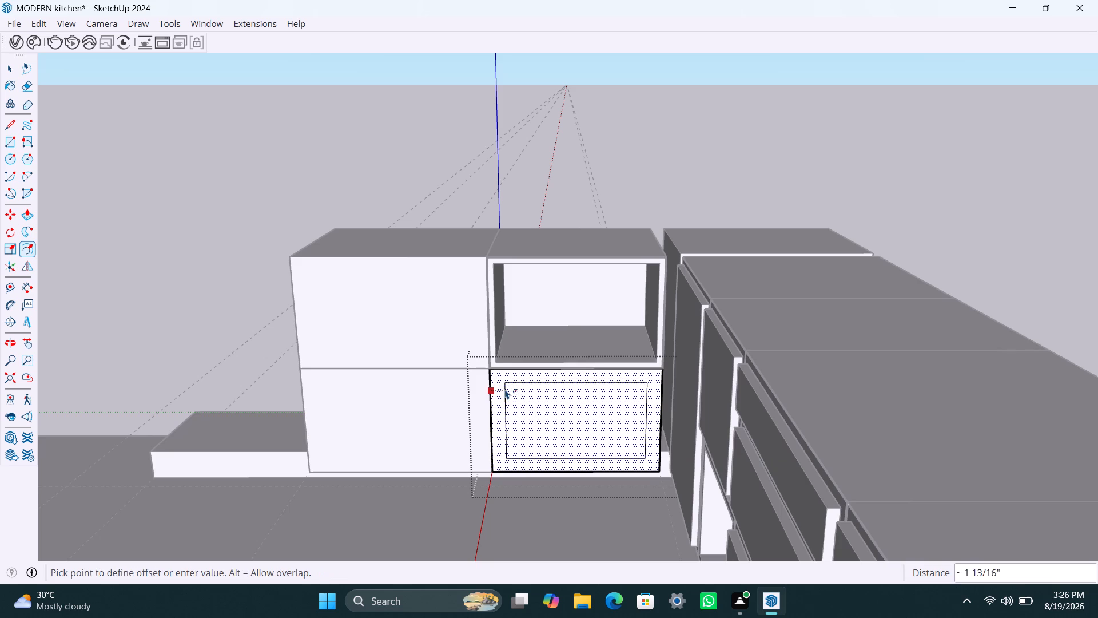
pyautogui.write('18MM')
pyautogui.press('Return')
pyautogui.press('space')
# Push the inner front face of the lower corner box inward 400 mm to hollow the carcass.
pyautogui.click(523, 392)
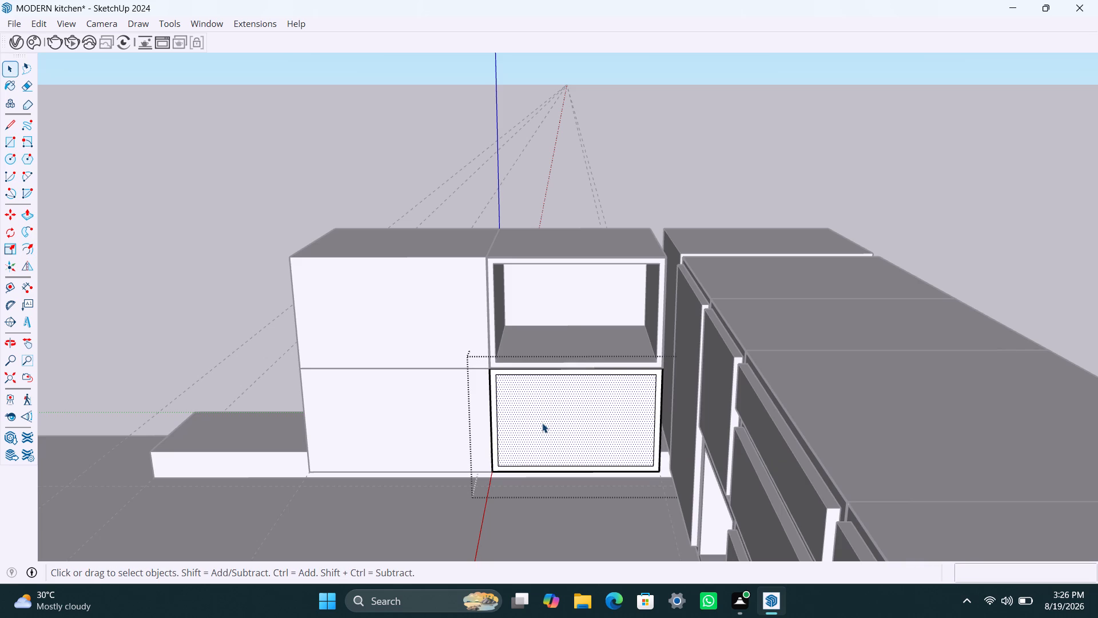
pyautogui.press('p')
pyautogui.click(543, 427)
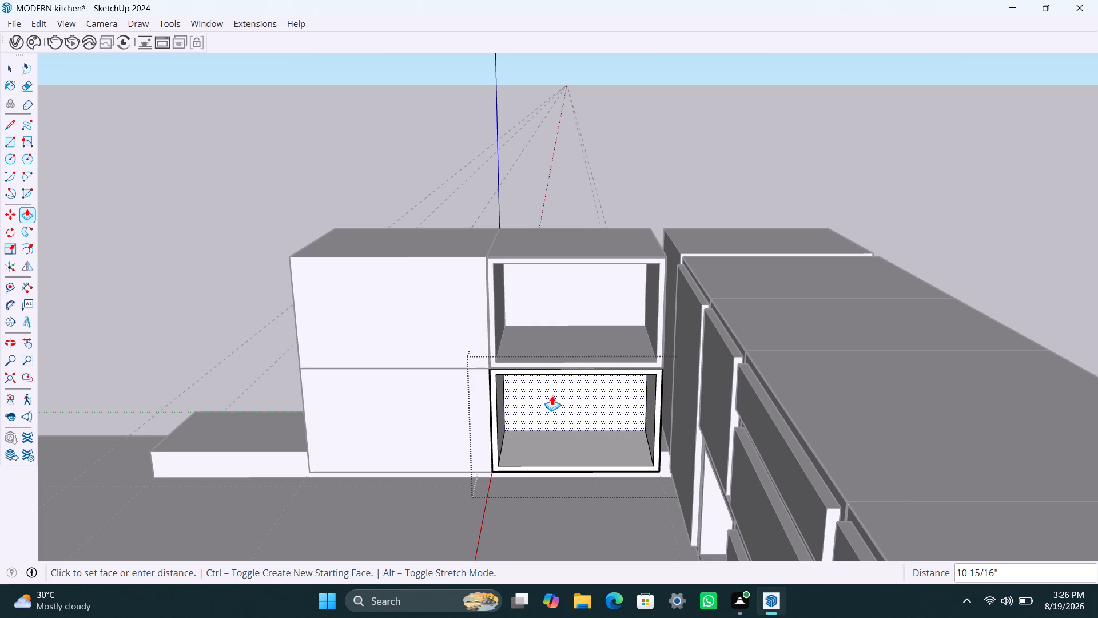
pyautogui.write('400MM')
pyautogui.press('Return')
pyautogui.press('space')
pyautogui.click(351, 179)
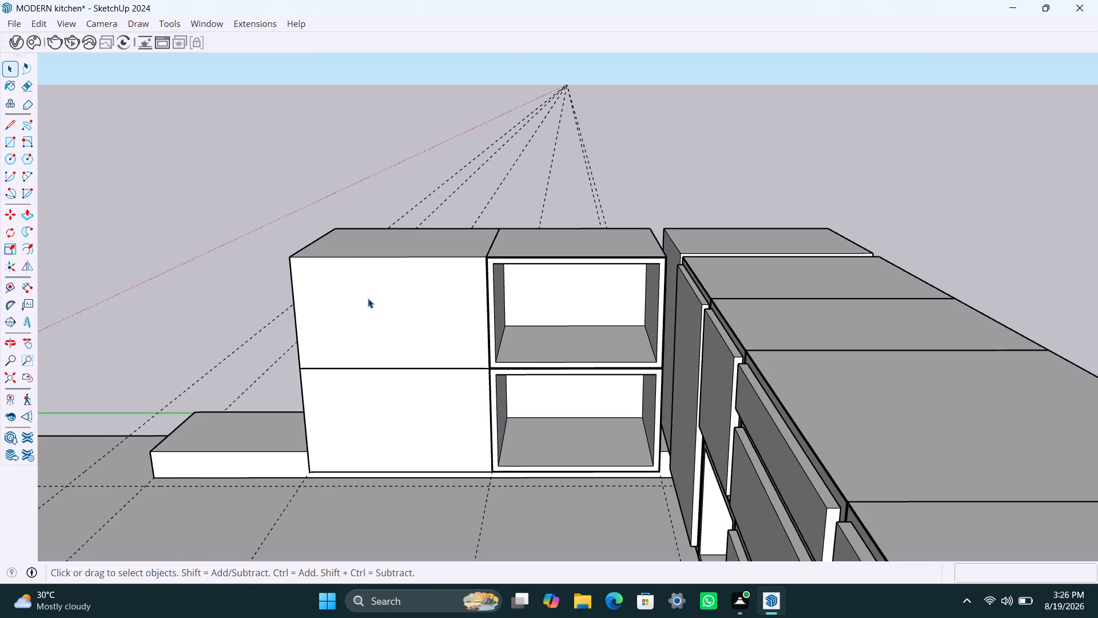
# Draw a rectangle from corner to opposite corner across the front opening of the upper corner box.
pyautogui.scroll(-2, 369, 329)
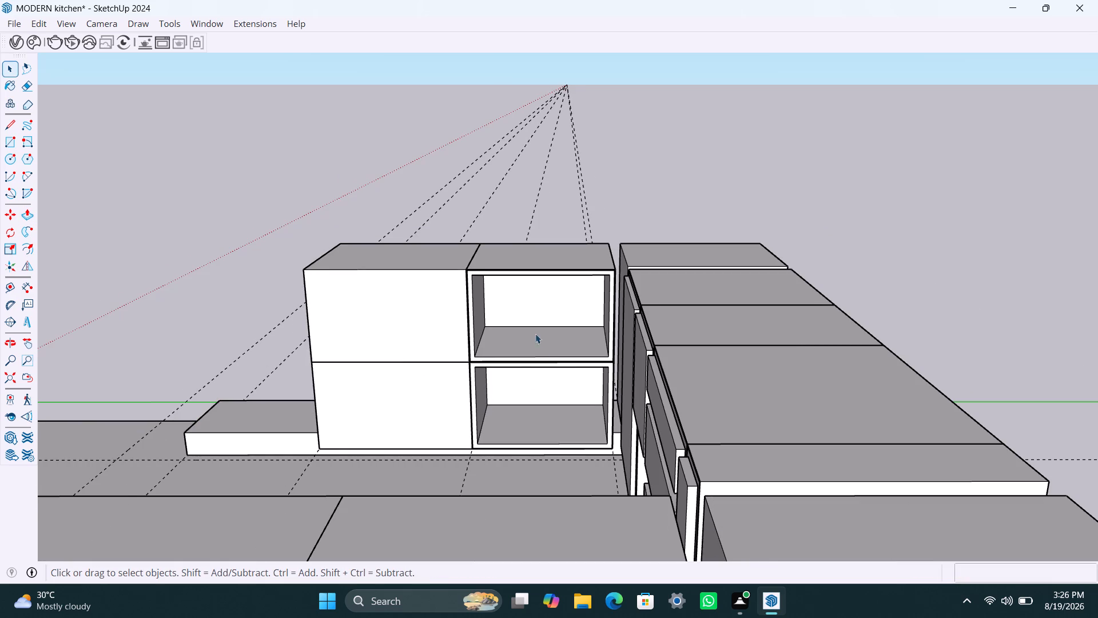
pyautogui.scroll(1, 493, 302)
pyautogui.click(493, 302)
pyautogui.scroll(1, 493, 302)
pyautogui.press('r')
pyautogui.scroll(4, 464, 274)
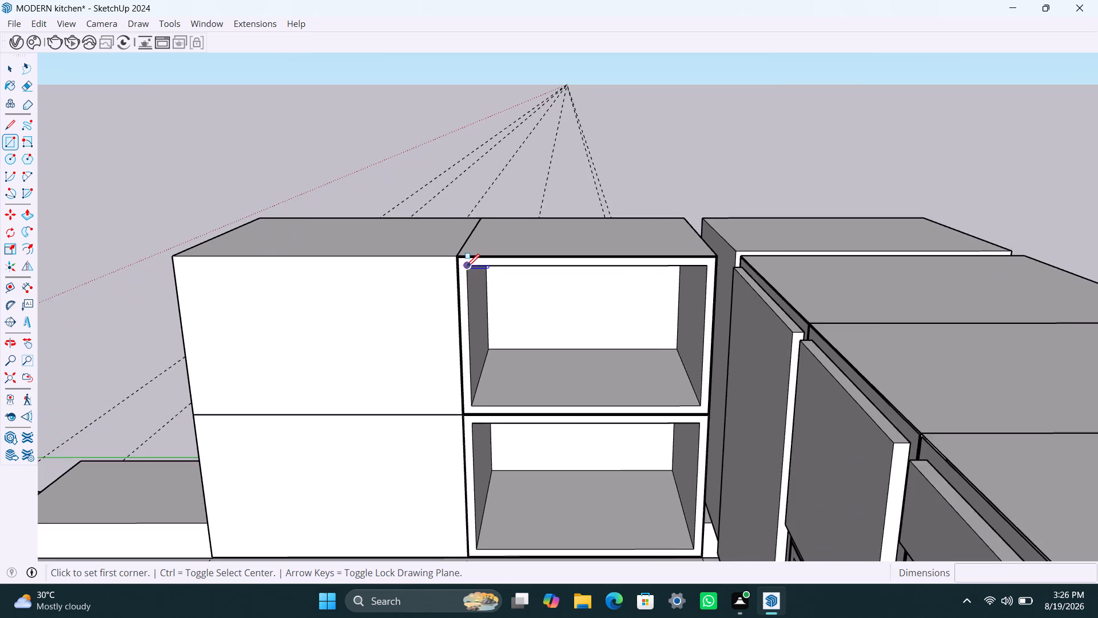
pyautogui.scroll(1, 467, 267)
pyautogui.click(467, 266)
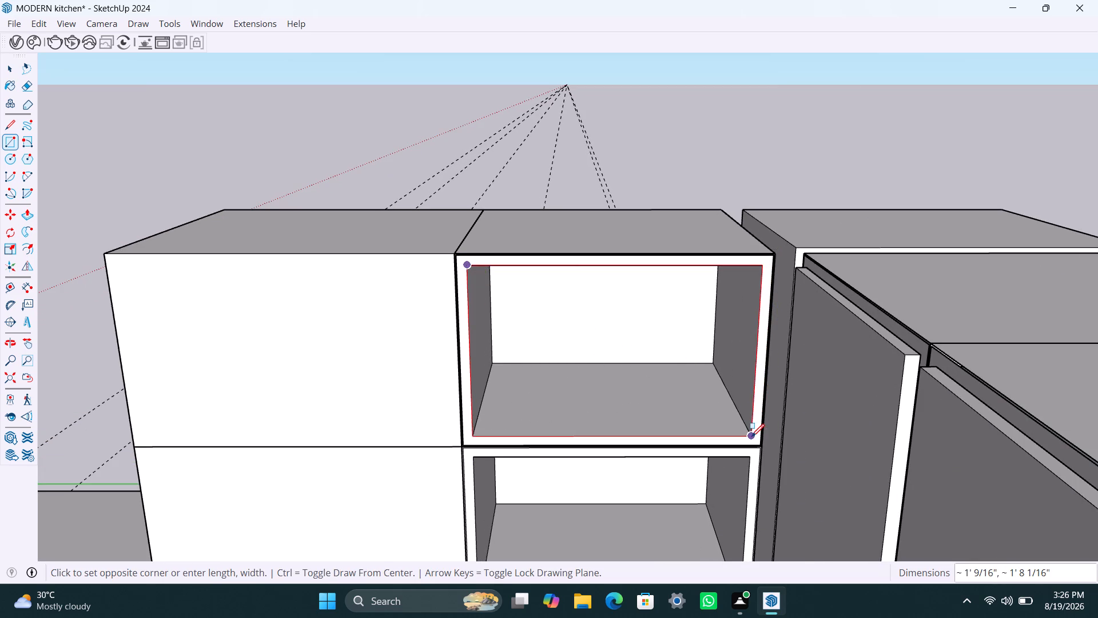
pyautogui.click(751, 437)
pyautogui.press('space')
# Group the rectangle covering the upper corner box's opening, including its boundary edges.
pyautogui.doubleClick(695, 390)
pyautogui.rightClick(695, 388)
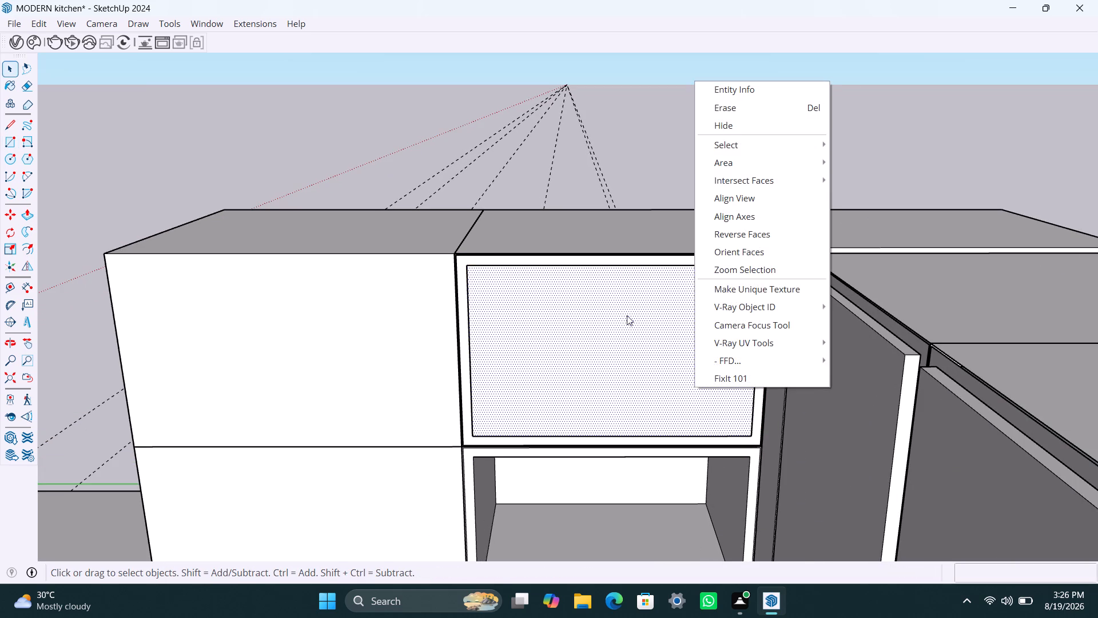
pyautogui.tripleClick(616, 323)
pyautogui.rightClick(615, 323)
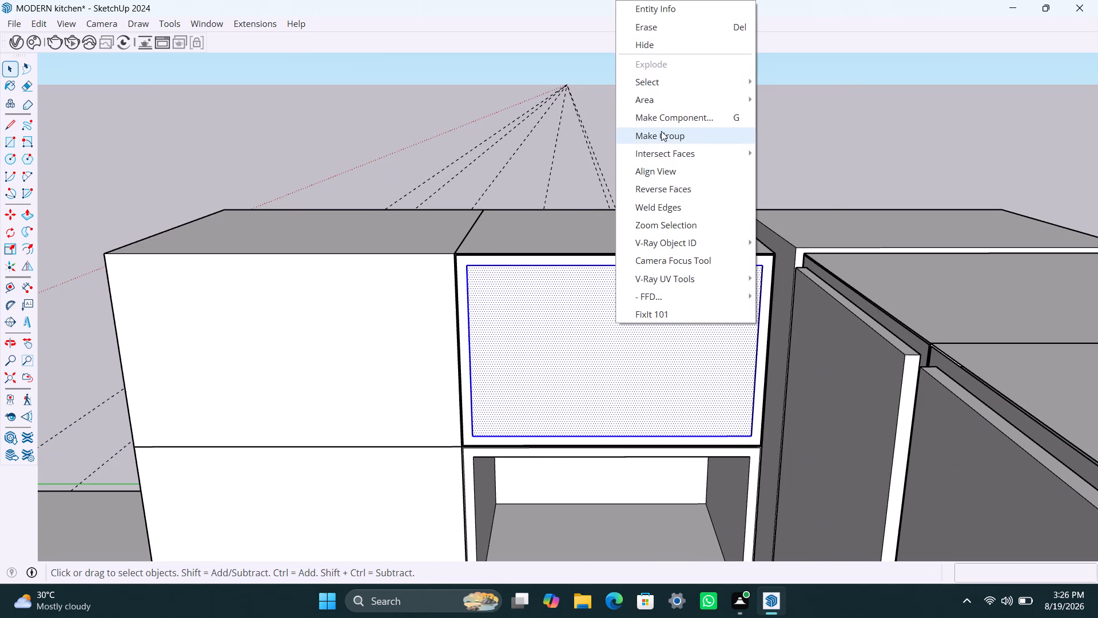
pyautogui.click(661, 131)
# Extrude the grouped rectangle on the upper corner box outward 18 mm as a front panel.
pyautogui.tripleClick(579, 335)
pyautogui.press('p')
pyautogui.click(579, 335)
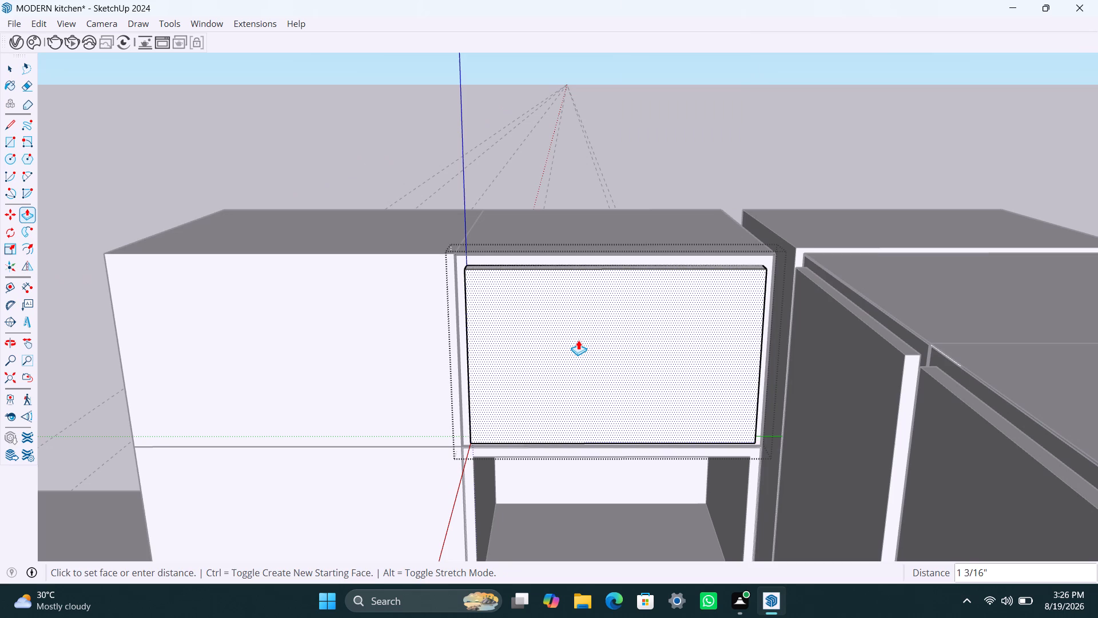
pyautogui.write('18MM')
pyautogui.press('Return')
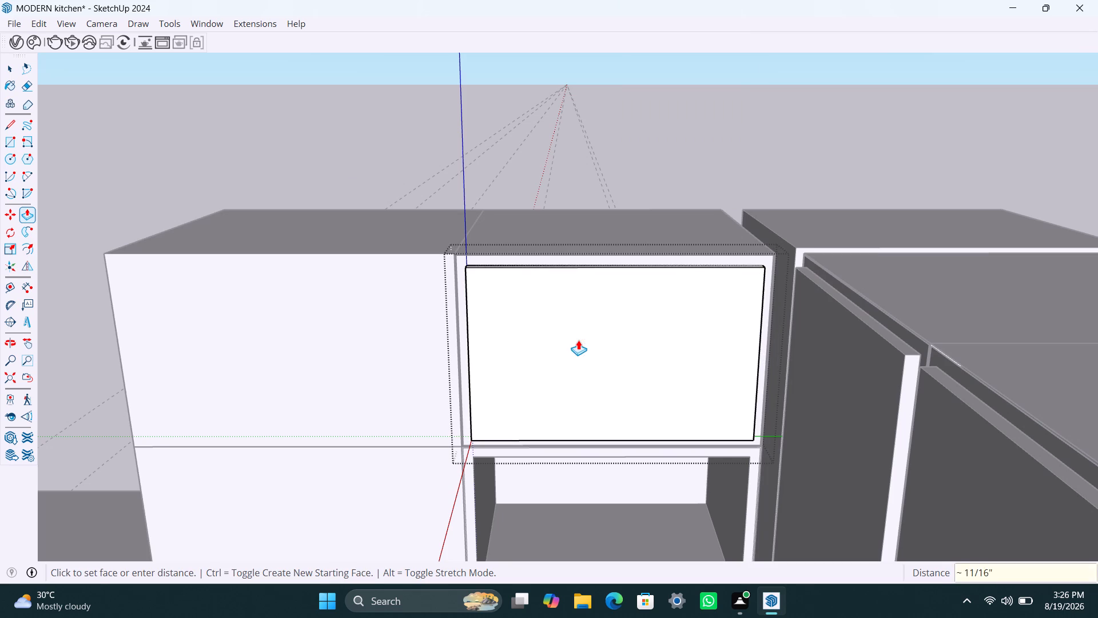
pyautogui.press('space')
pyautogui.click(631, 136)
pyautogui.scroll(-3, 563, 328)
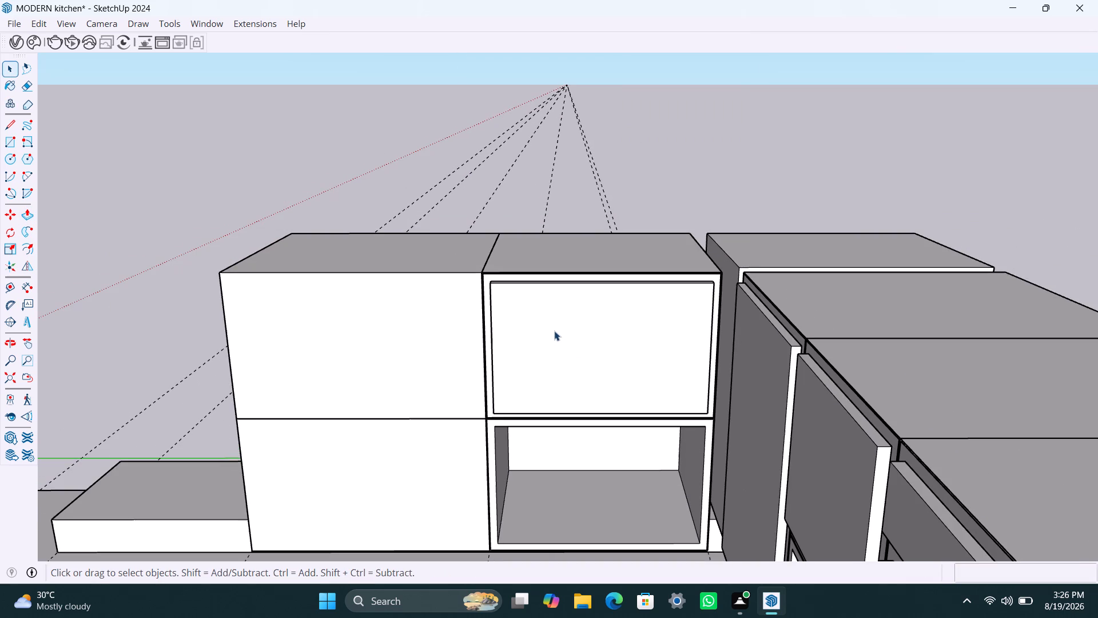
# Copy the interior floor face of the lower corner box straight up about 6 1/4" as a shelf face.
pyautogui.scroll(-2, 582, 440)
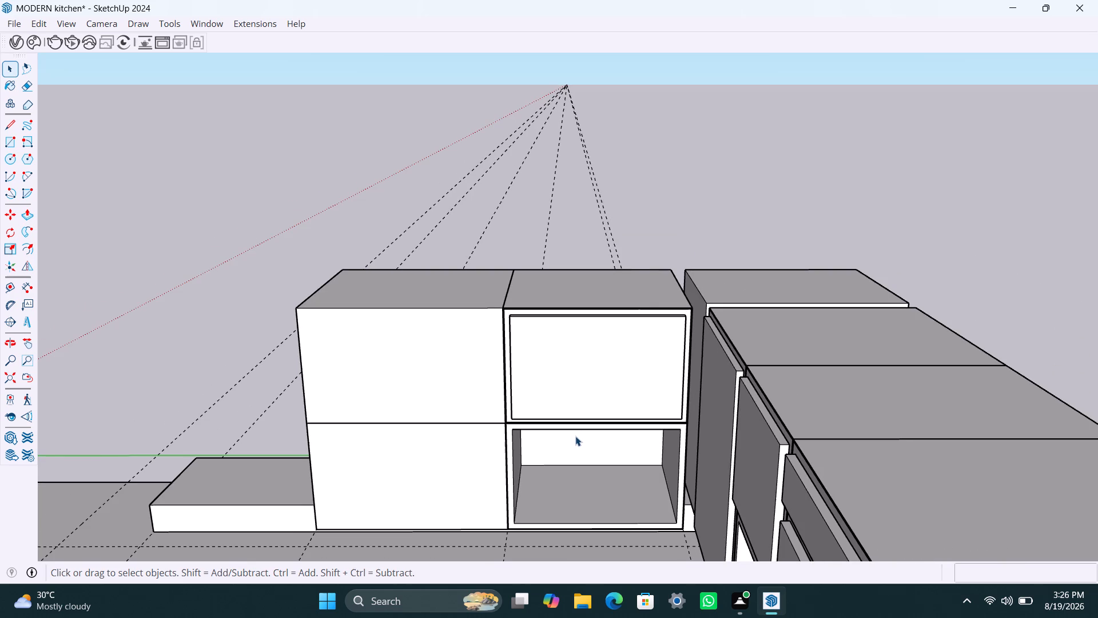
pyautogui.moveTo(584, 461); pyautogui.dragTo(578, 435, button='middle')
pyautogui.scroll(3, 578, 470)
pyautogui.click(578, 470)
pyautogui.tripleClick(578, 470)
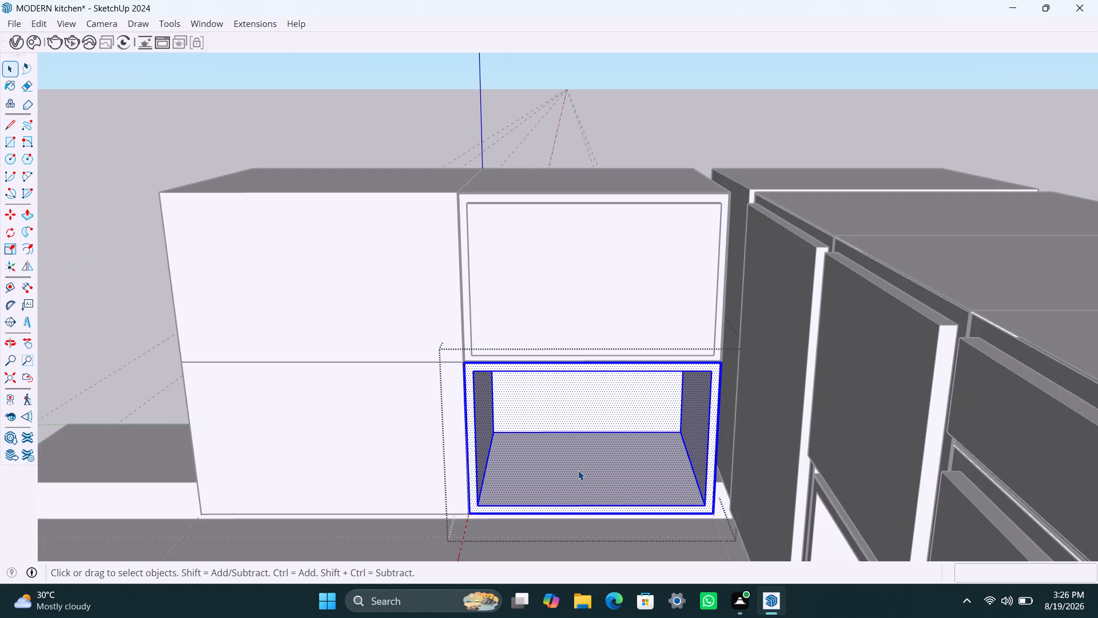
pyautogui.click(578, 470)
pyautogui.doubleClick(584, 473)
pyautogui.click(586, 473)
pyautogui.click(587, 473)
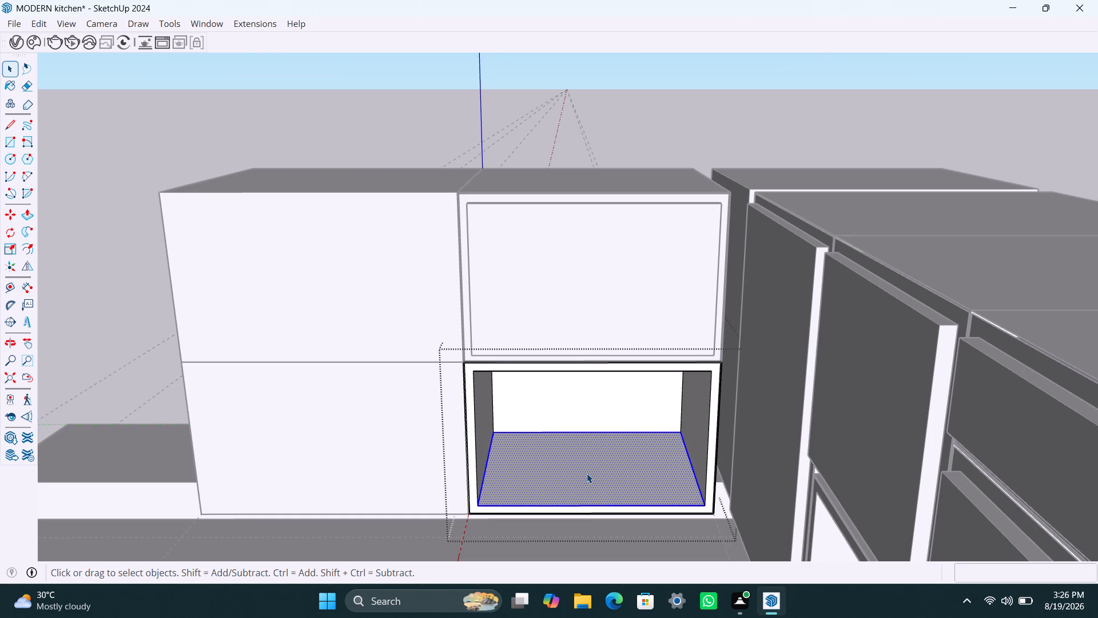
pyautogui.press('m')
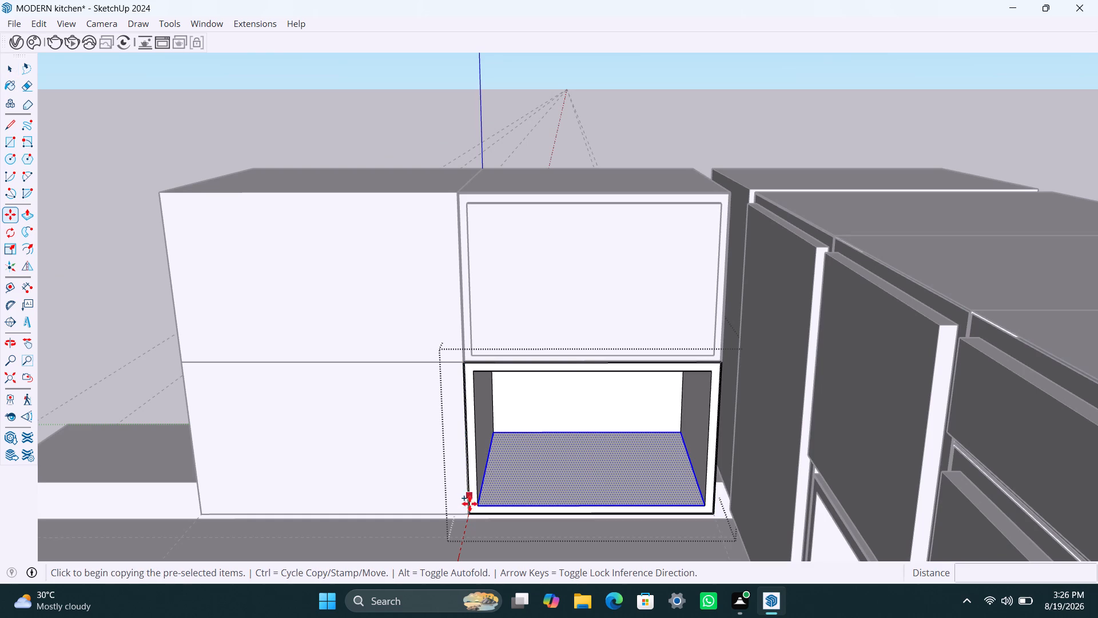
pyautogui.click(476, 501)
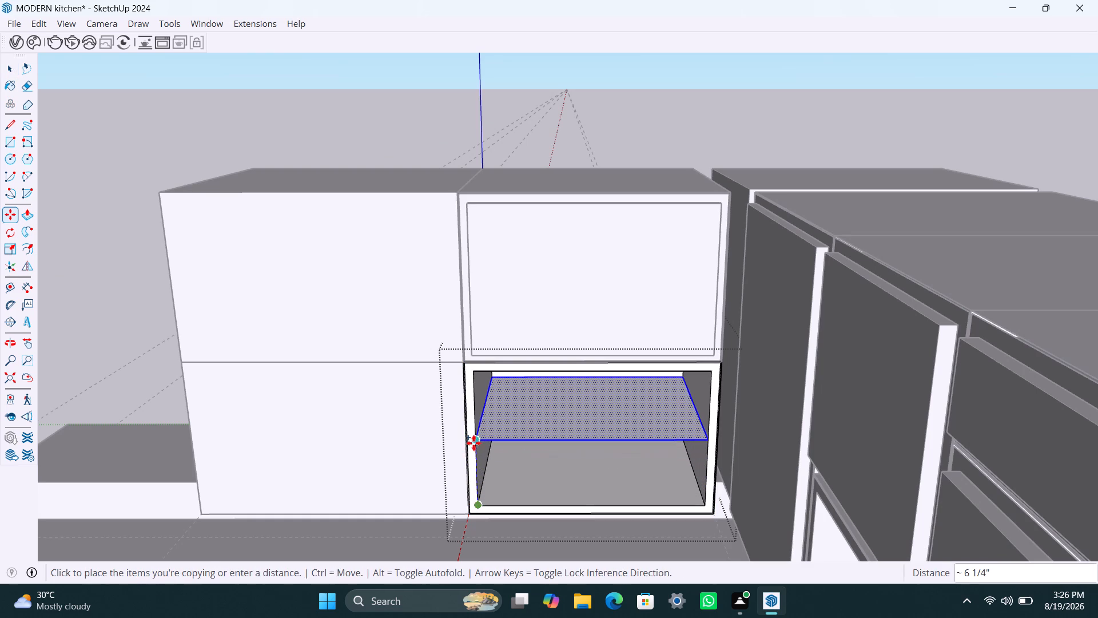
pyautogui.click(474, 439)
pyautogui.press('space')
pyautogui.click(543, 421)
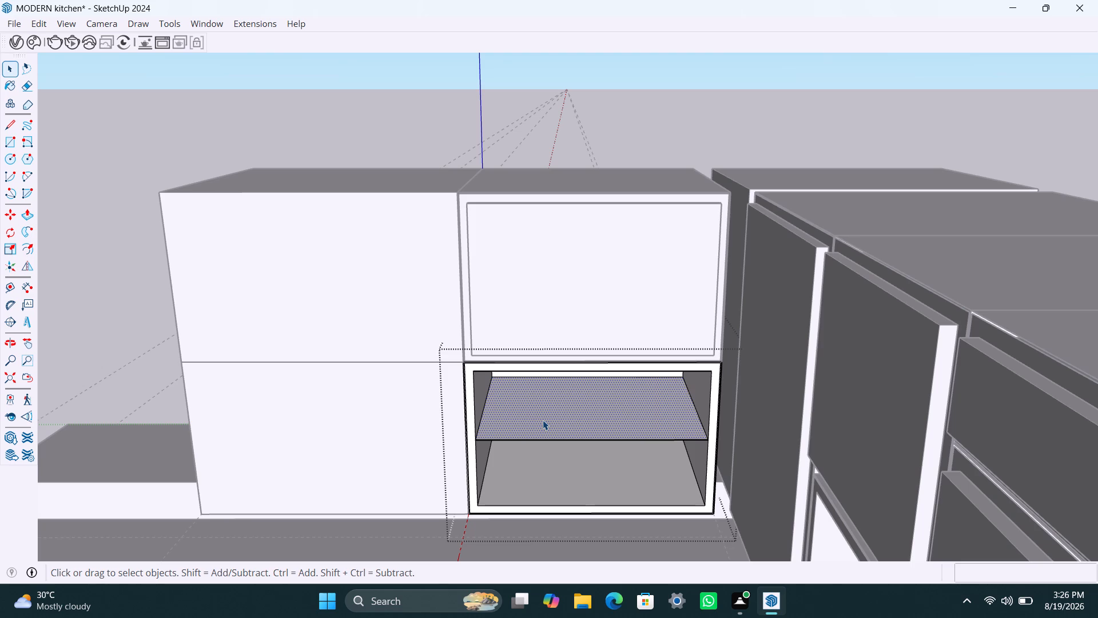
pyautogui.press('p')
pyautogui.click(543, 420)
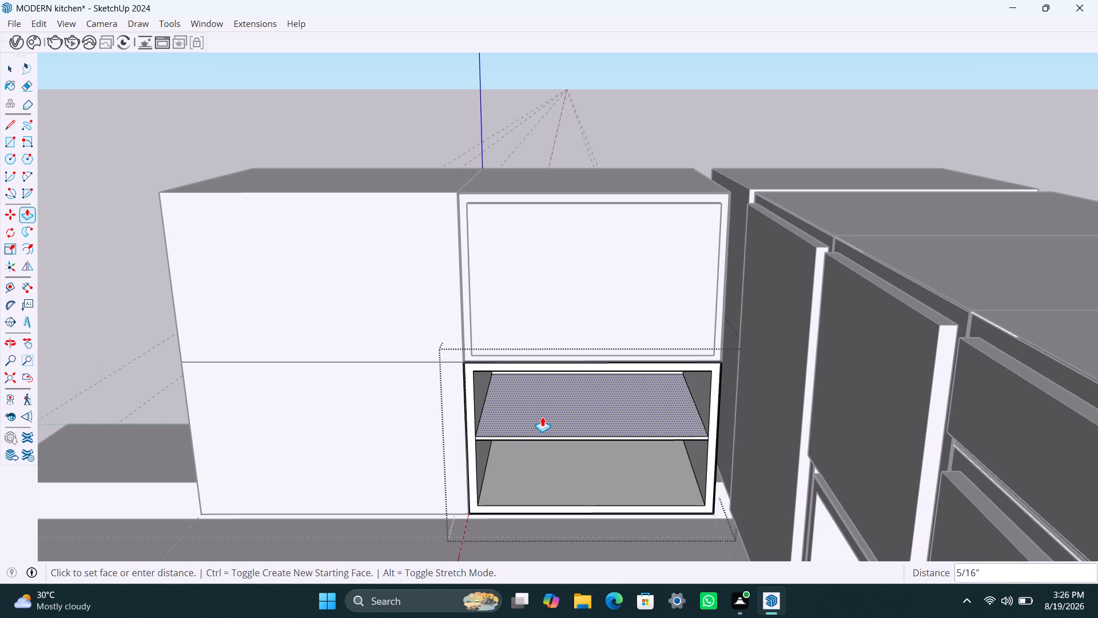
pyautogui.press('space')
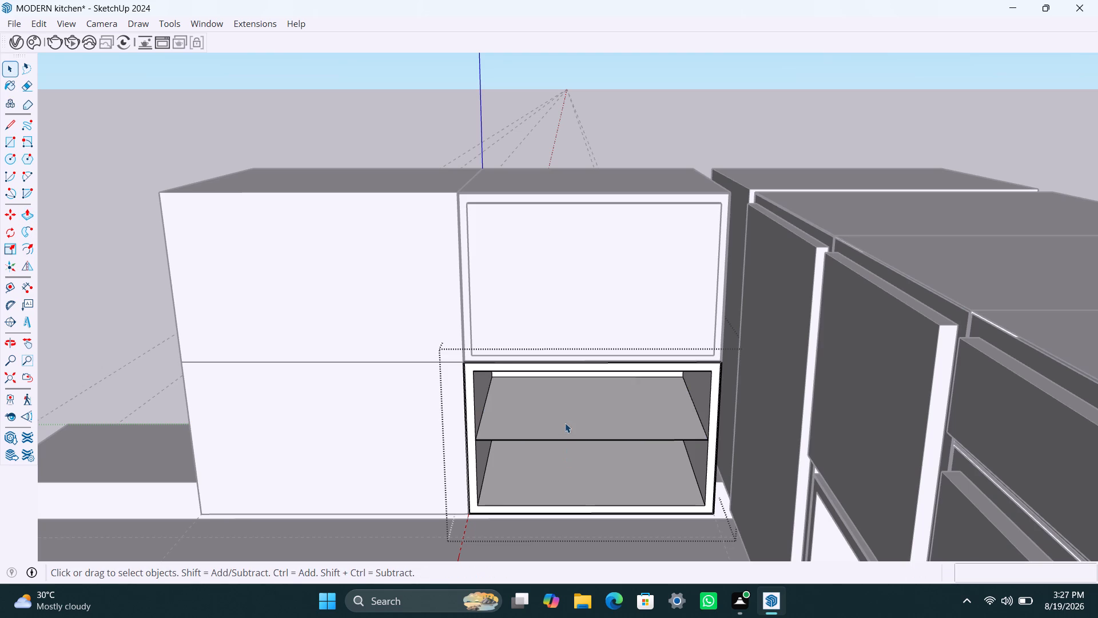
# Group the copied shelf face in the lower corner box together with its edges.
pyautogui.doubleClick(565, 423)
pyautogui.rightClick(565, 423)
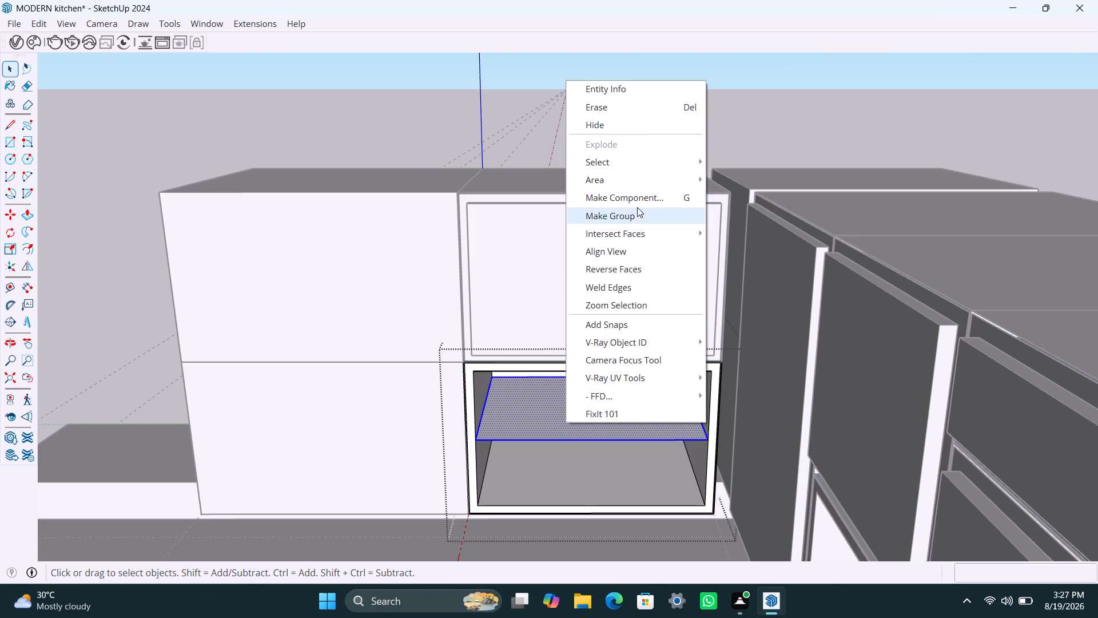
pyautogui.click(637, 209)
# Extrude the grouped shelf face in the lower corner box upward 9 mm.
pyautogui.tripleClick(579, 408)
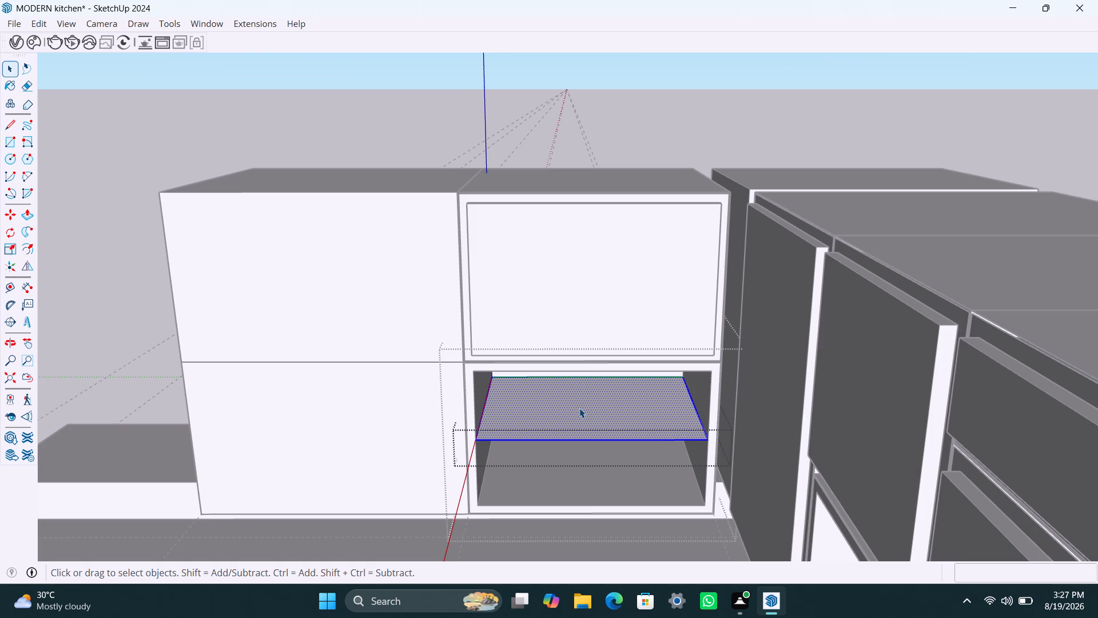
pyautogui.press('p')
pyautogui.click(579, 408)
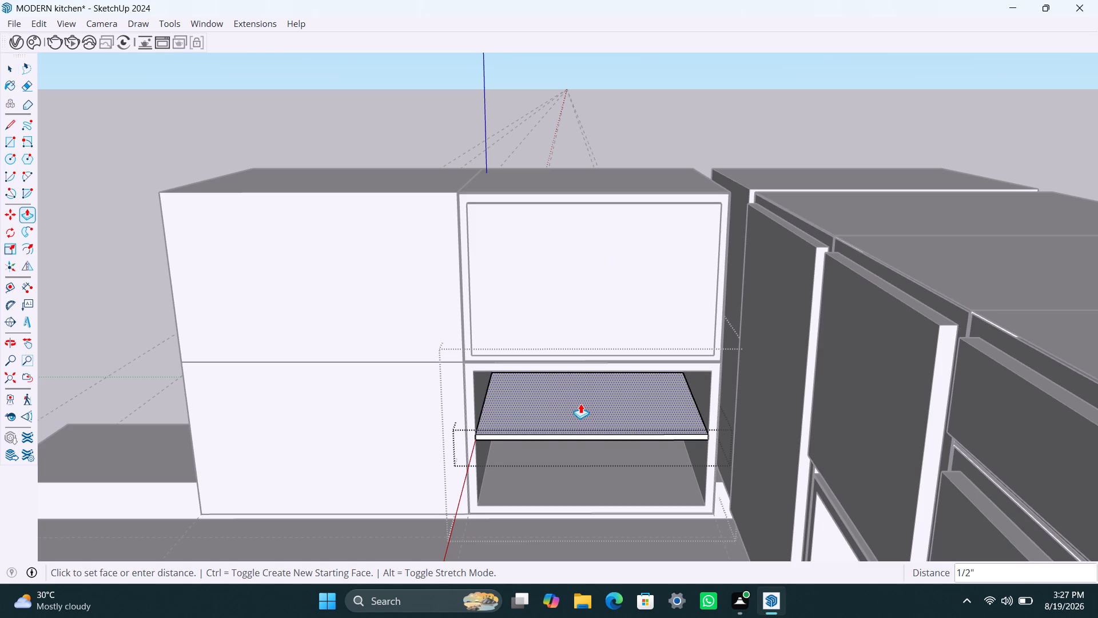
pyautogui.write('9MM')
pyautogui.press('Return')
# Extrude the underside of the shelf in the lower corner box downward 9 mm.
pyautogui.scroll(-3, 582, 393)
pyautogui.moveTo(561, 412); pyautogui.dragTo(507, 227, button='middle')
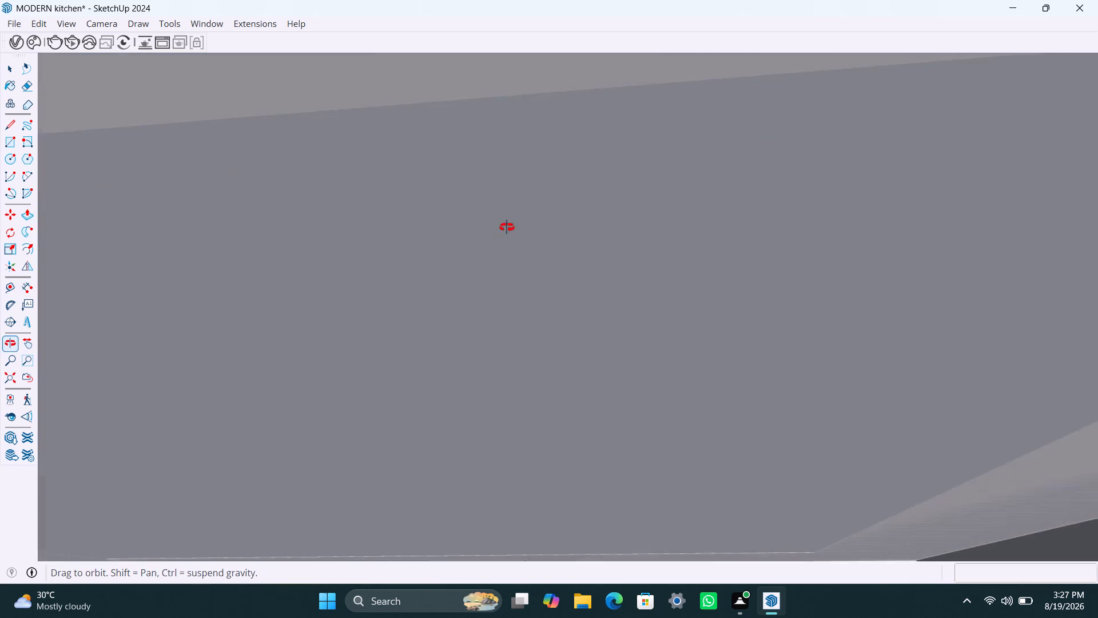
pyautogui.moveTo(507, 227); pyautogui.dragTo(519, 382, button='middle')
pyautogui.scroll(7, 563, 441)
pyautogui.moveTo(584, 435); pyautogui.dragTo(552, 394, button='middle')
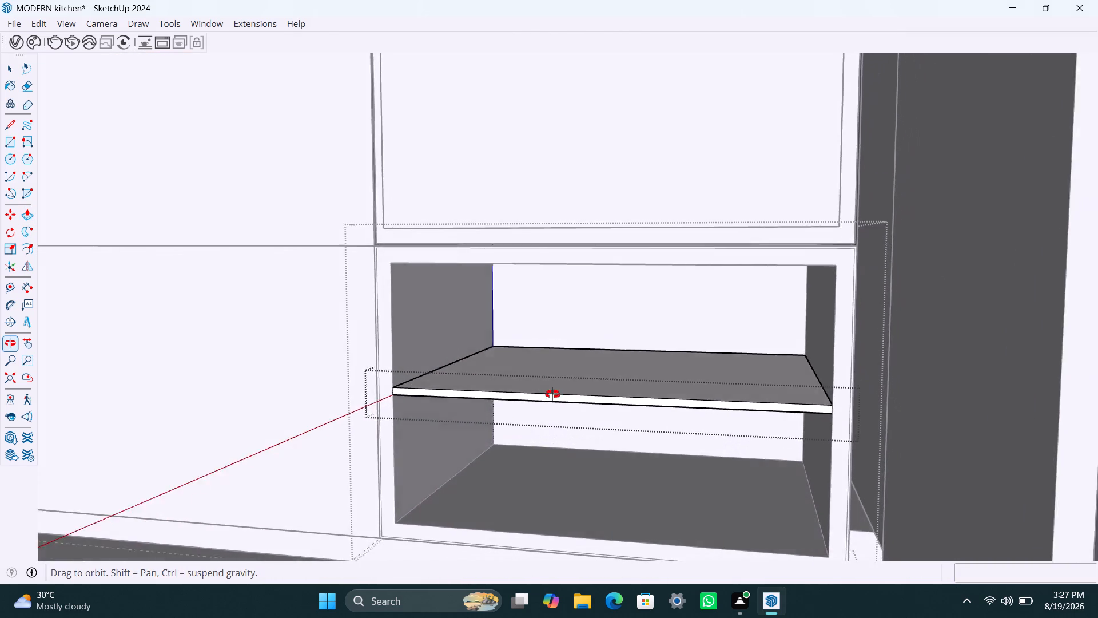
pyautogui.moveTo(552, 394); pyautogui.dragTo(526, 378, button='middle')
pyautogui.scroll(3, 531, 395)
pyautogui.moveTo(554, 388); pyautogui.dragTo(563, 370, button='middle')
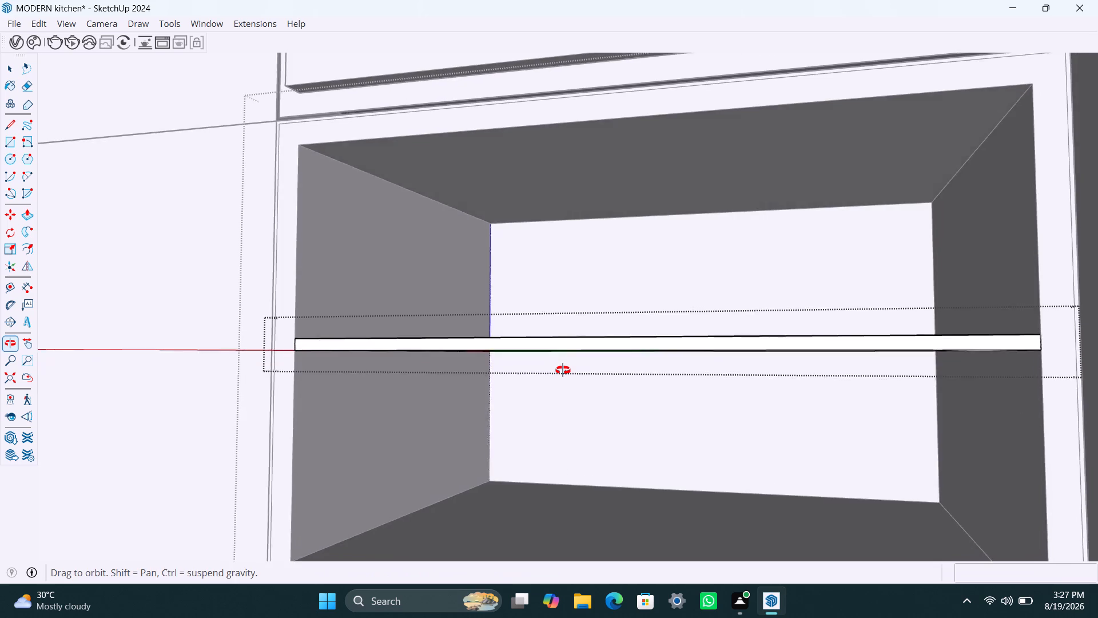
pyautogui.moveTo(563, 370); pyautogui.dragTo(563, 350, button='middle')
pyautogui.click(558, 337)
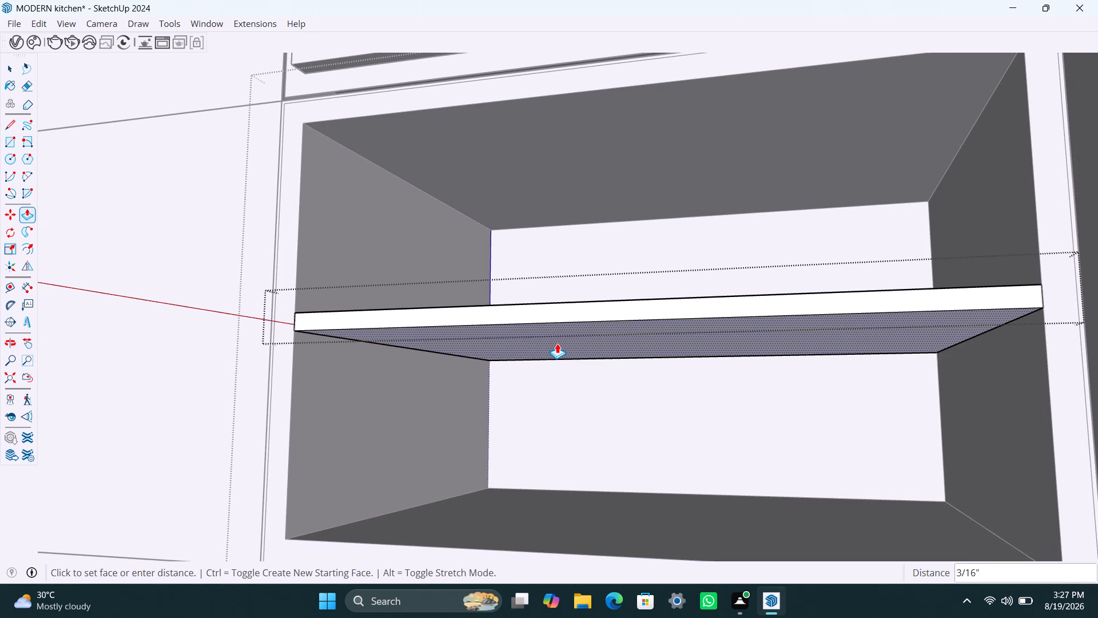
pyautogui.write('9MM')
pyautogui.press('Return')
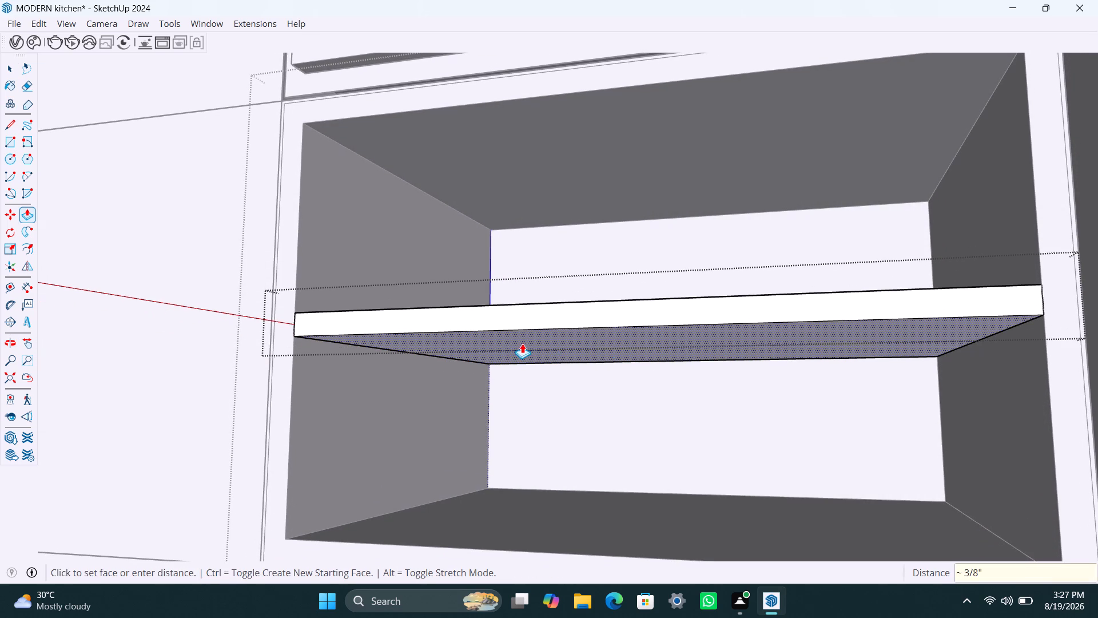
# Push the shelf's front edge face back 2" from the opening of the lower corner box.
pyautogui.press('space')
pyautogui.click(421, 318)
pyautogui.press('p')
pyautogui.click(429, 321)
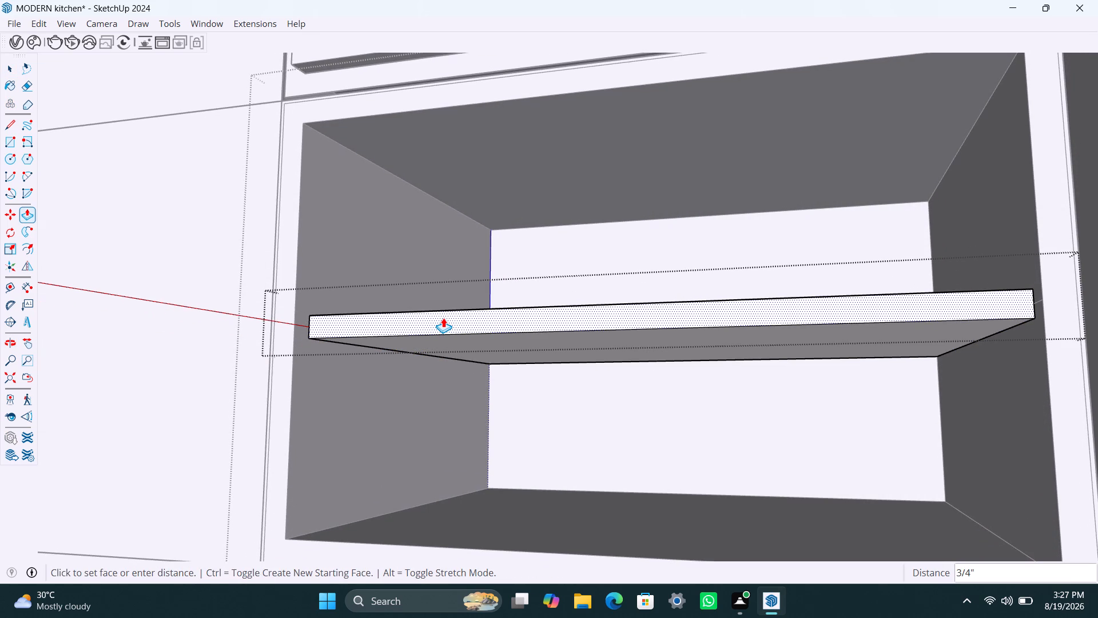
pyautogui.write('2"')
pyautogui.press('Return')
pyautogui.press('space')
pyautogui.click(399, 249)
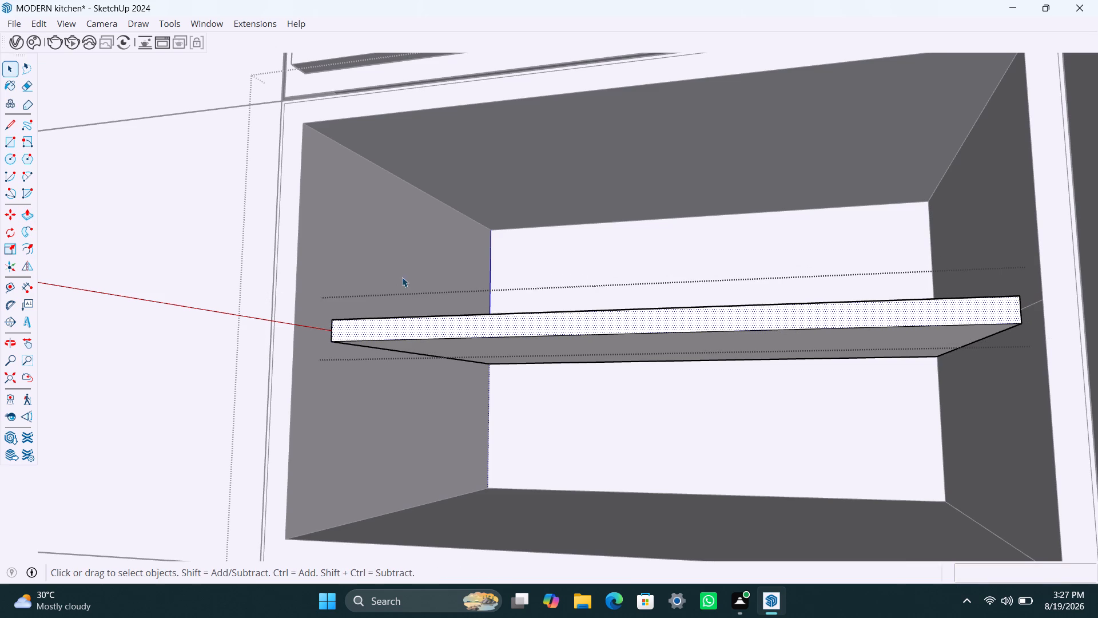
# Delete the leftover edge on the lower corner box's inner side wall in front of the shelf.
pyautogui.scroll(-5, 416, 361)
pyautogui.scroll(8, 349, 351)
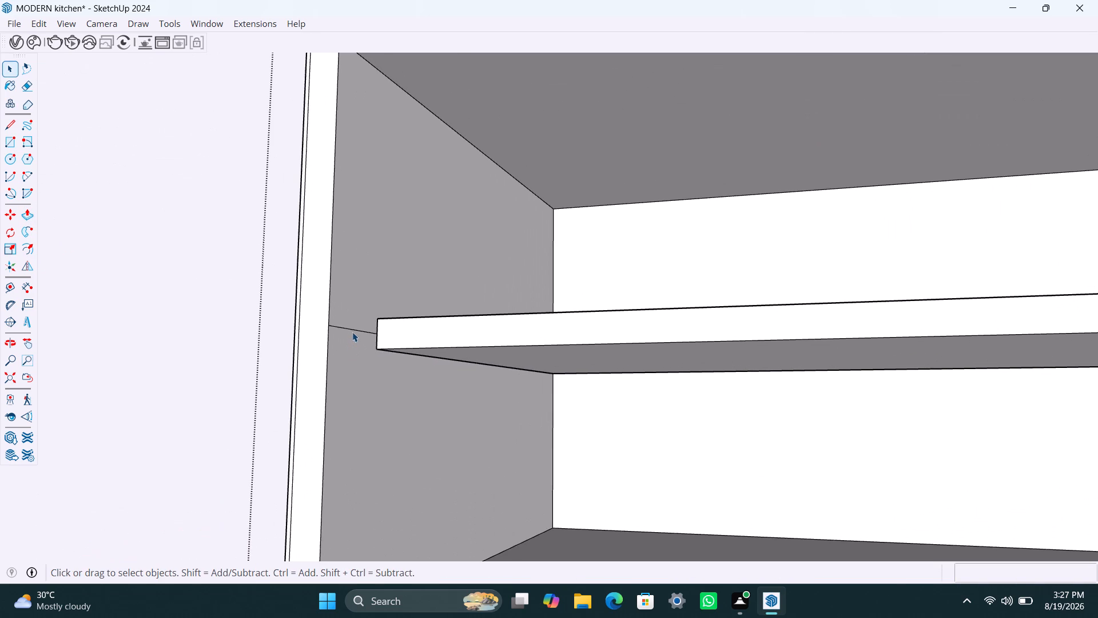
pyautogui.click(353, 332)
pyautogui.press('Delete')
# Examine the lower corner box with its shelf and the surrounding cabinets from the room side.
pyautogui.scroll(-12, 367, 350)
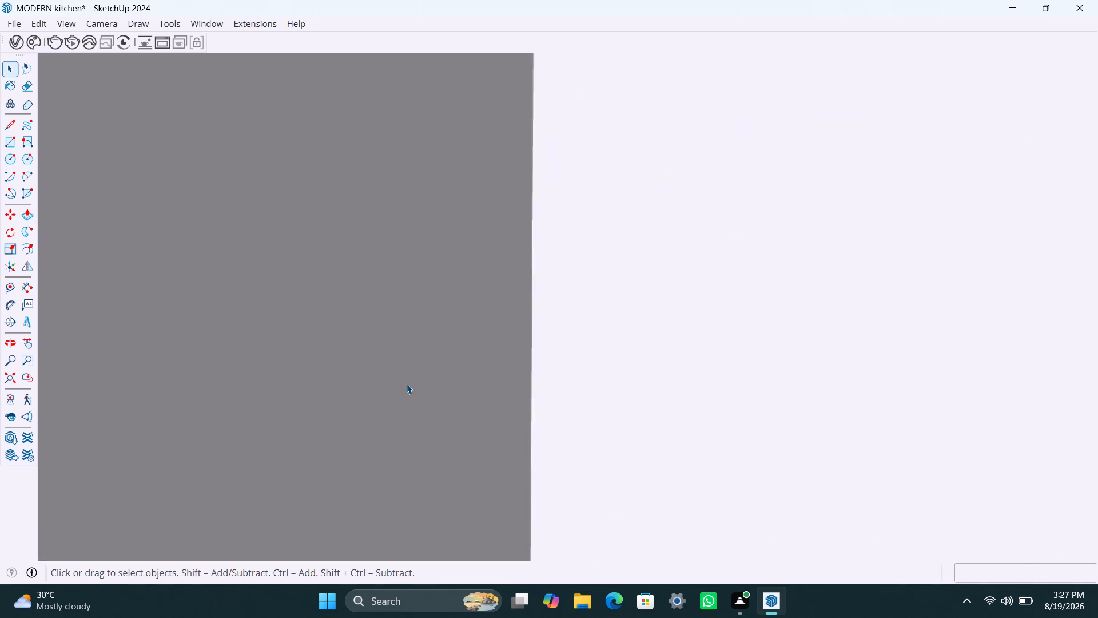
pyautogui.moveTo(410, 385); pyautogui.dragTo(433, 392, button='middle')
pyautogui.click(9, 378)
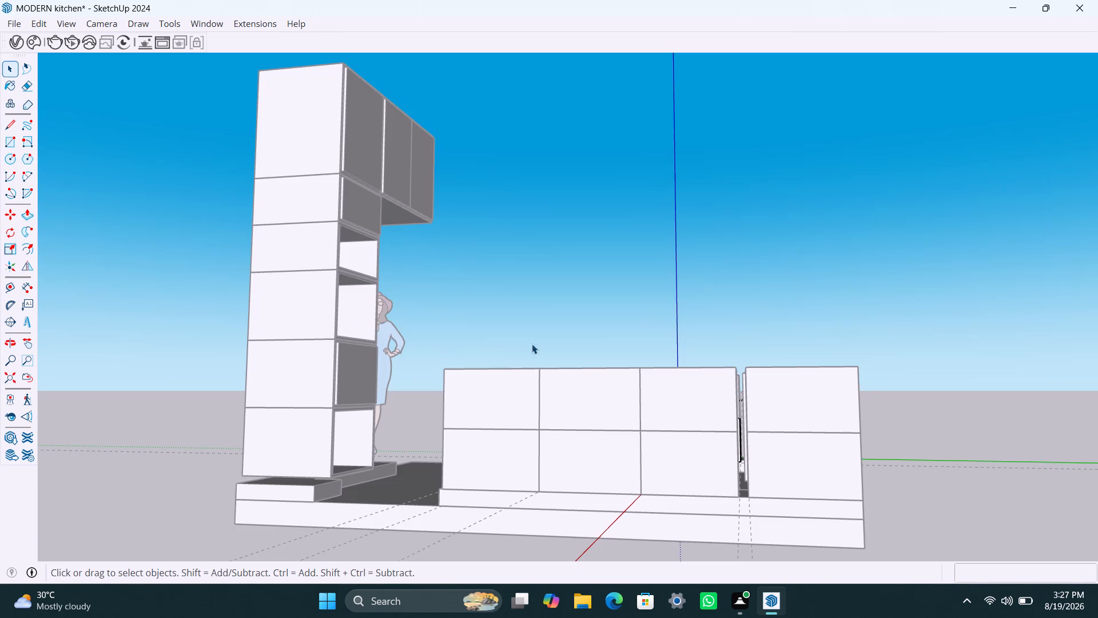
pyautogui.moveTo(531, 339); pyautogui.dragTo(520, 554, button='middle')
pyautogui.scroll(3, 596, 367)
pyautogui.keyDown('shift'); pyautogui.moveTo(571, 371); pyautogui.dragTo(476, 390, button='middle'); pyautogui.keyUp('shift')
pyautogui.keyDown('shift'); pyautogui.scroll(1, 528, 374); pyautogui.keyUp('shift')
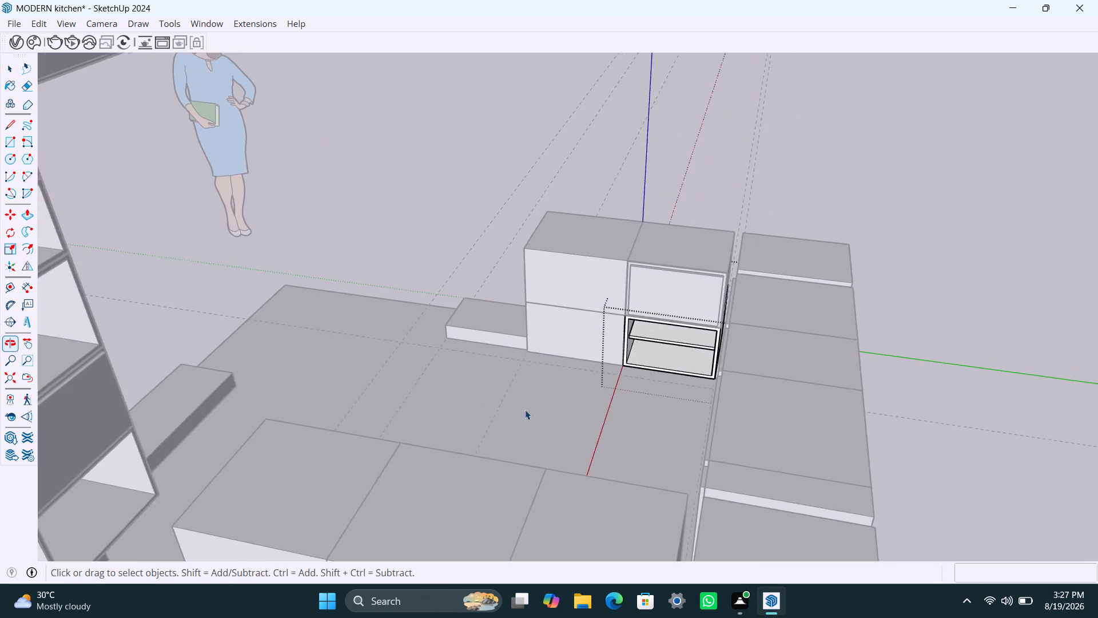
pyautogui.scroll(7, 746, 415)
pyautogui.moveTo(635, 384); pyautogui.dragTo(783, 404, button='middle')
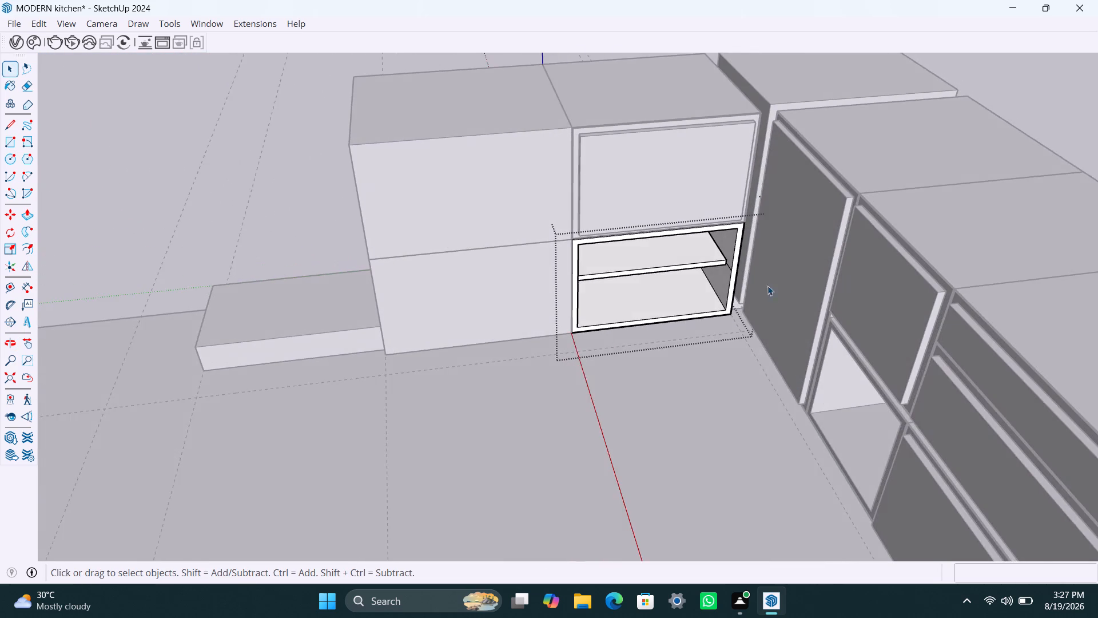
# Delete the remaining leftover edge on the other inner side wall of the lower corner box, in front of the shelf.
pyautogui.scroll(11, 748, 278)
pyautogui.click(725, 262)
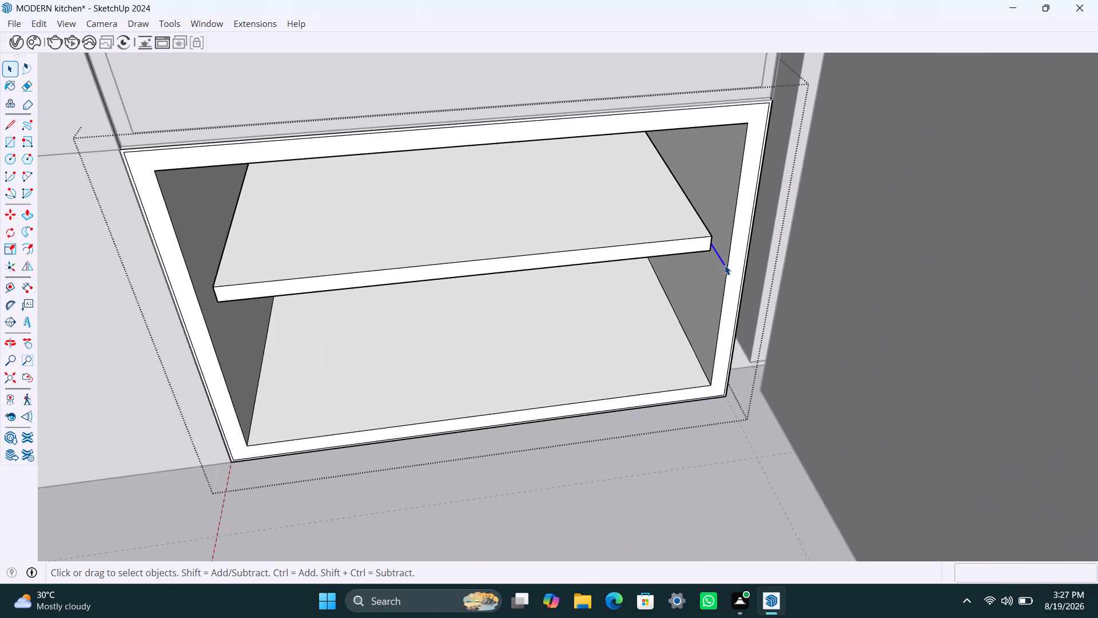
pyautogui.press('Delete')
pyautogui.scroll(-9, 614, 328)
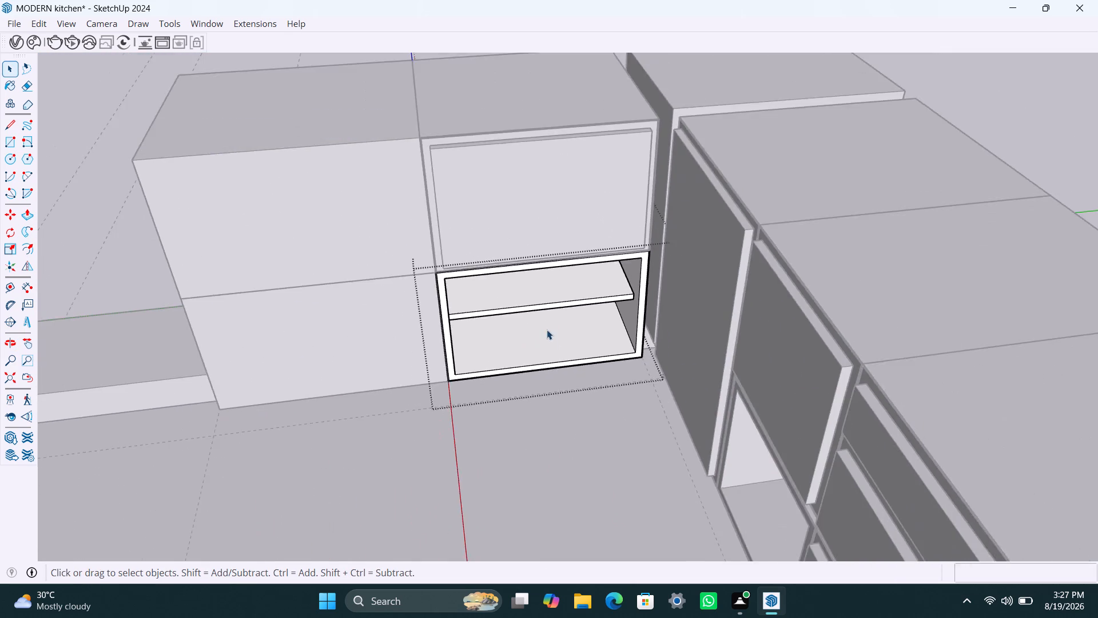
pyautogui.moveTo(547, 330); pyautogui.dragTo(486, 292, button='middle')
pyautogui.click(635, 59)
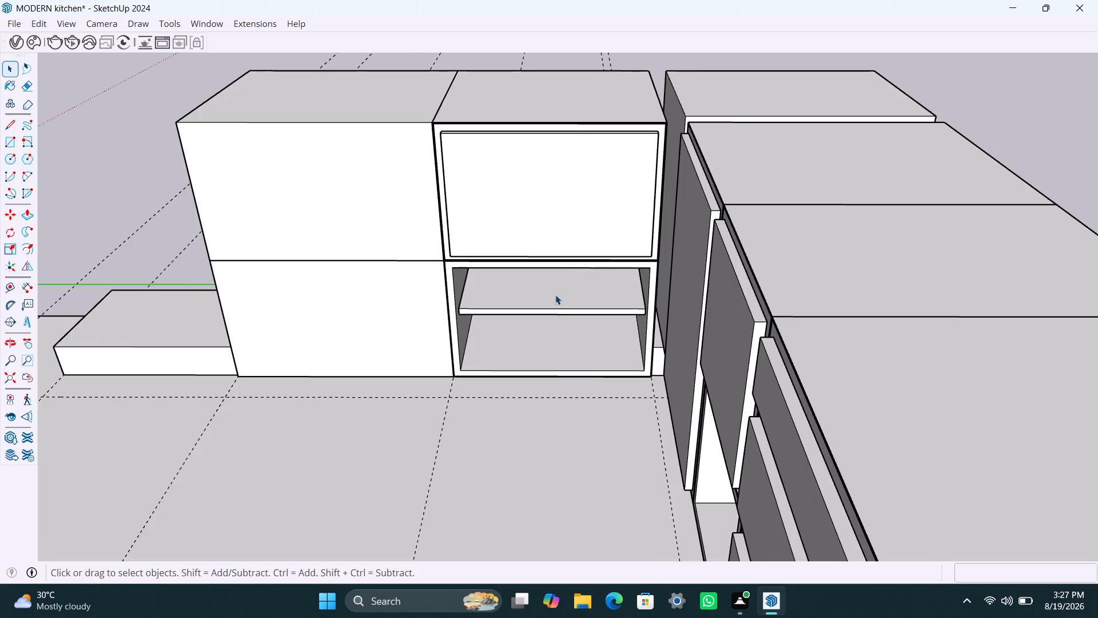
pyautogui.scroll(-3, 553, 303)
# Offset the front face of the upper box beside the upper corner box inward by 2.5 mm and again by 18 mm.
pyautogui.click(399, 219)
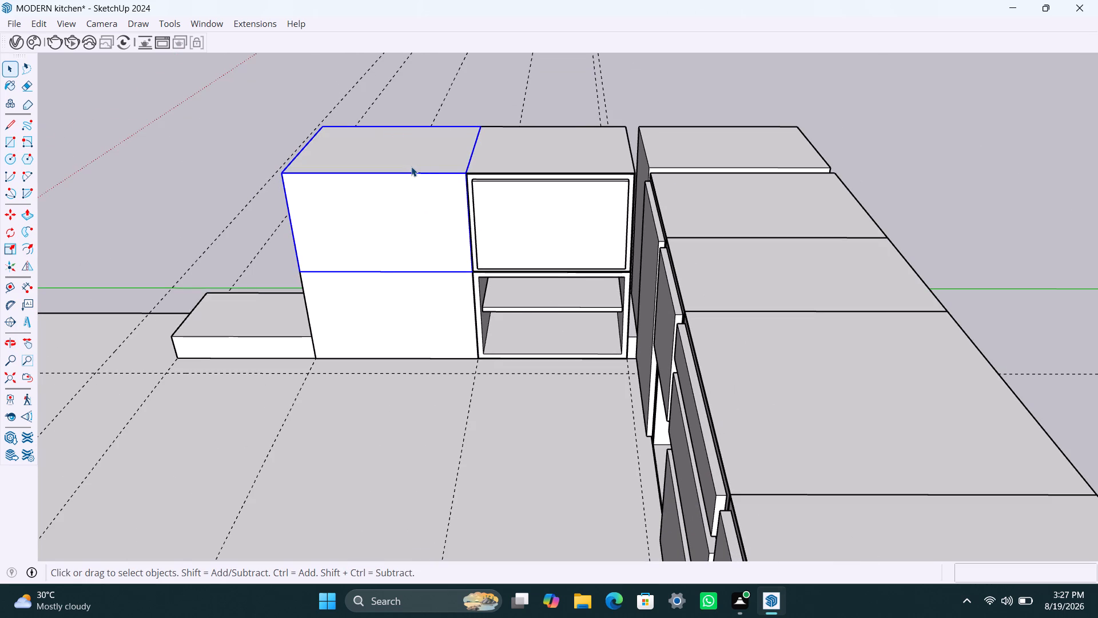
pyautogui.doubleClick(387, 221)
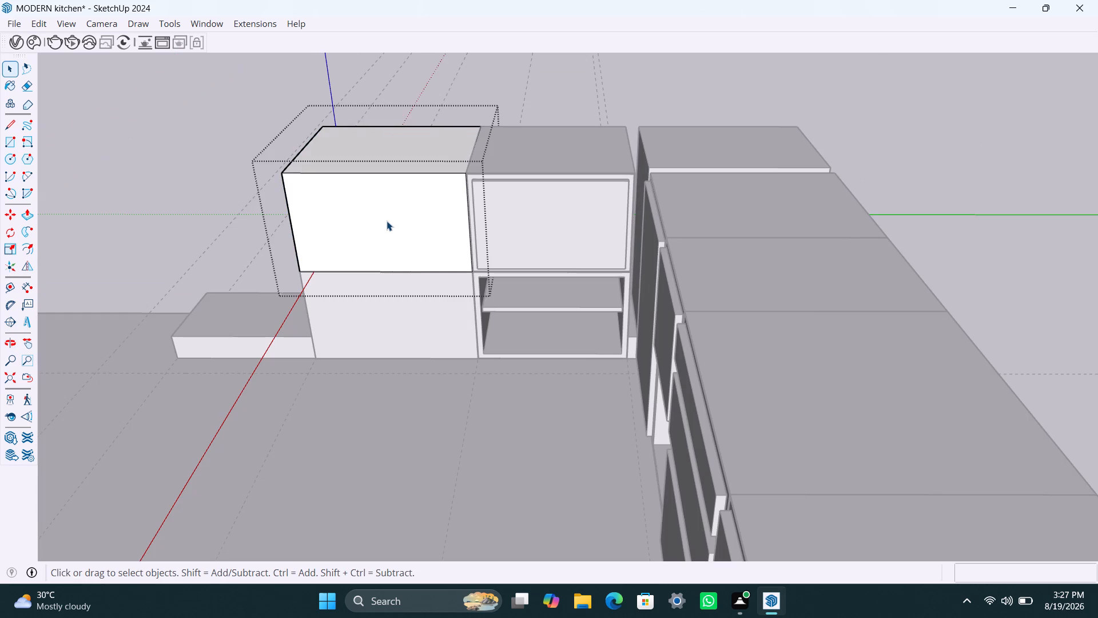
pyautogui.click(387, 221)
pyautogui.press('f')
pyautogui.click(348, 219)
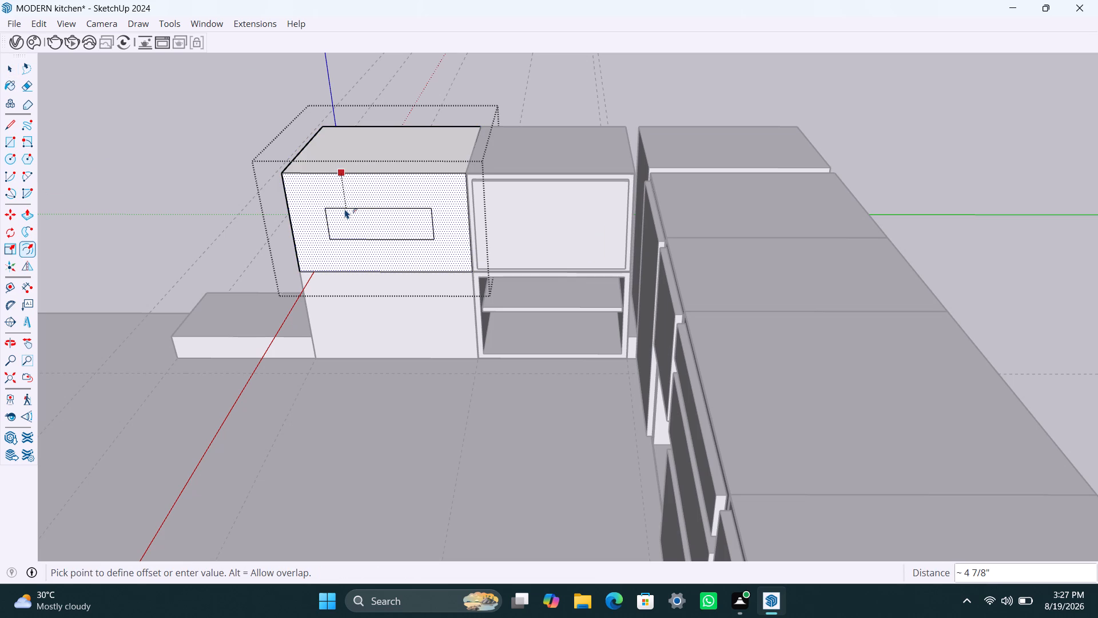
pyautogui.write('2.5MM')
pyautogui.press('Return')
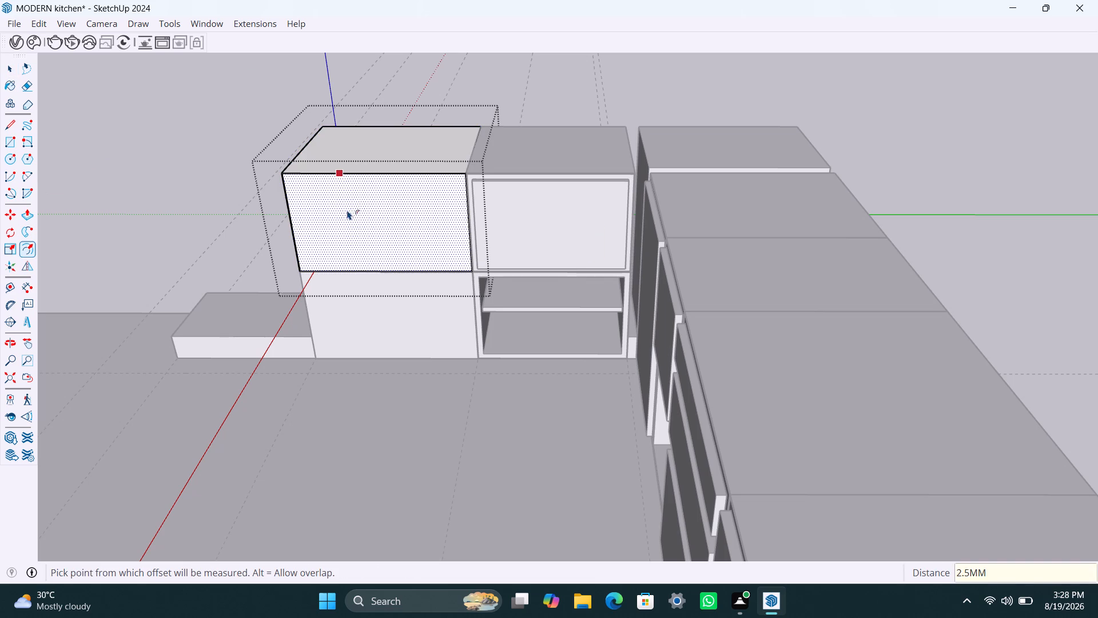
pyautogui.click(330, 199)
pyautogui.write('18MM')
pyautogui.press('Return')
pyautogui.press('space')
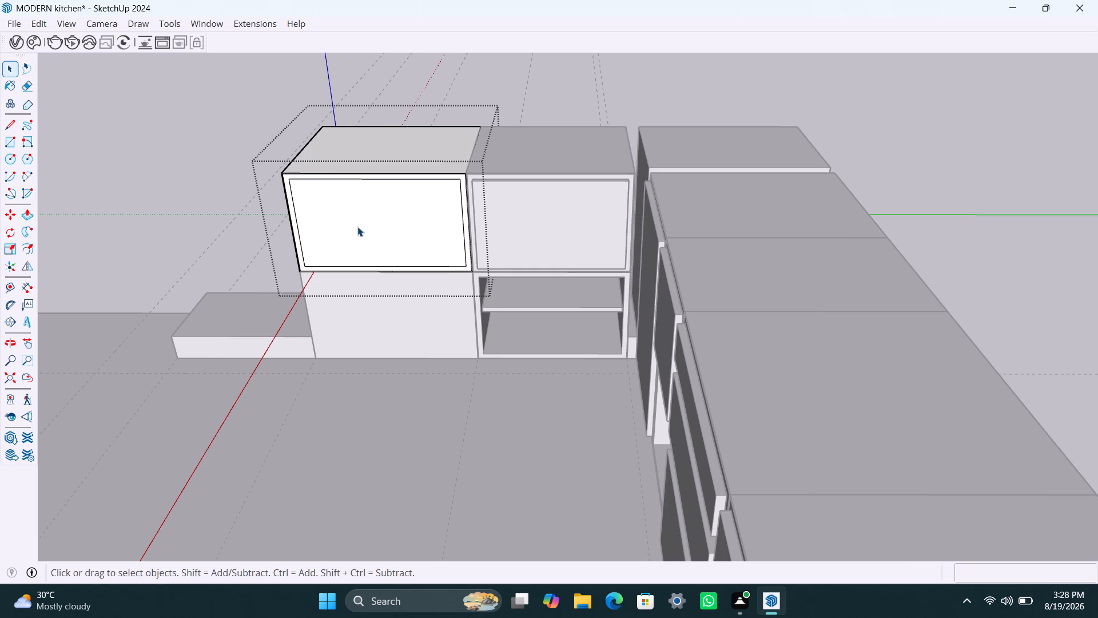
# Push the inner front face of this upper box 400 mm inward to hollow it.
pyautogui.click(357, 227)
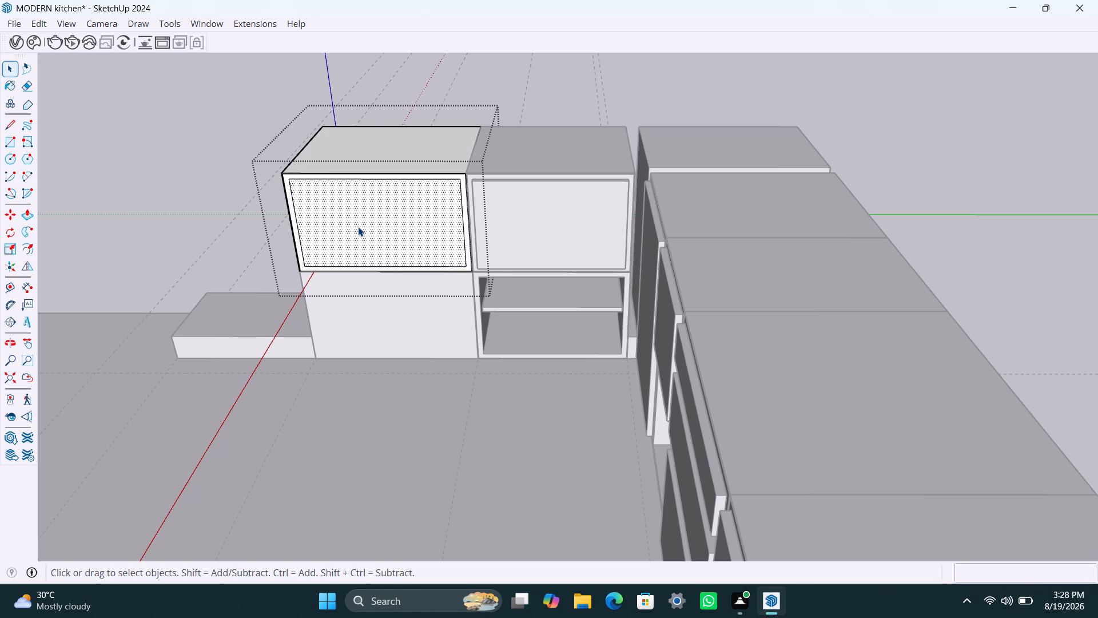
pyautogui.press('p')
pyautogui.click(358, 227)
pyautogui.write('400MM')
pyautogui.press('Return')
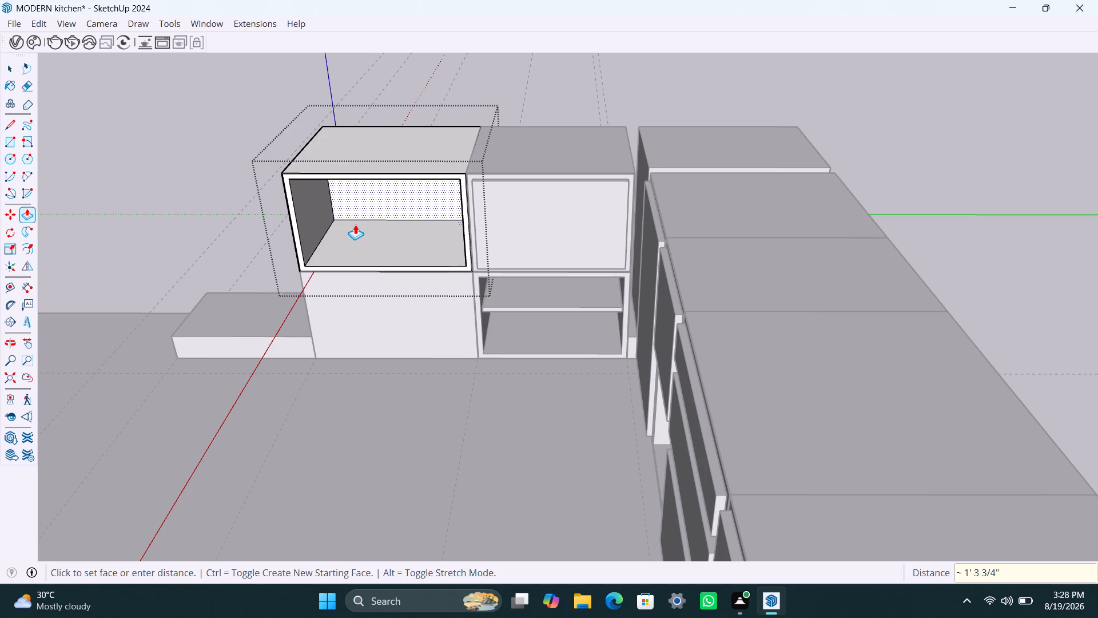
pyautogui.press('space')
# Delete the thin 2.5 mm rim face around the front of the hollowed upper box.
pyautogui.scroll(20, 295, 233)
pyautogui.scroll(1, 295, 233)
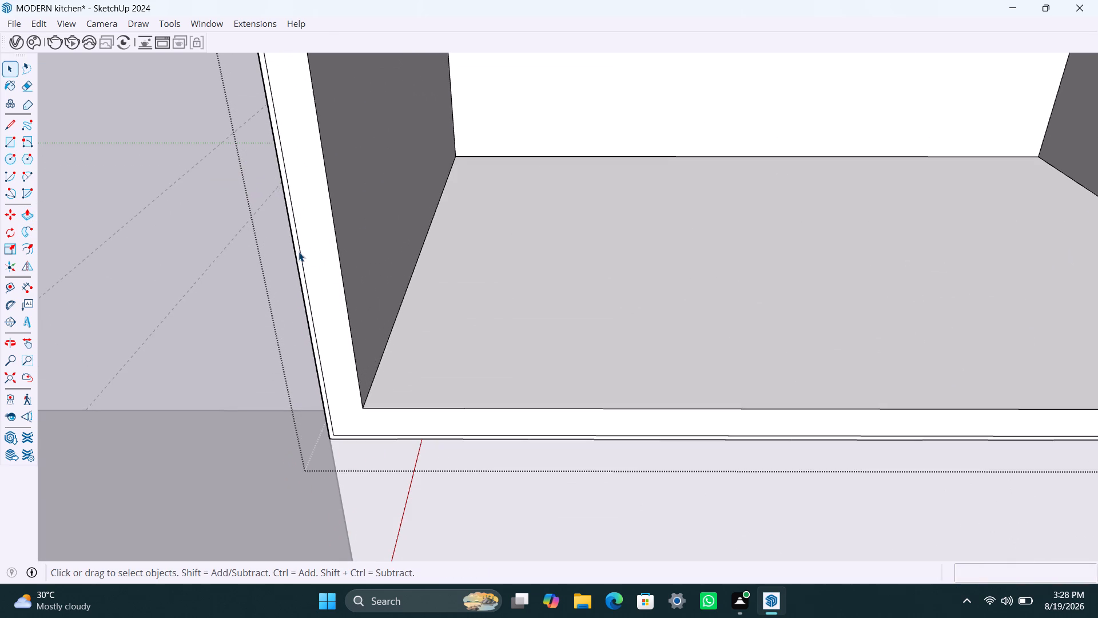
pyautogui.click(299, 251)
pyautogui.scroll(7, 297, 256)
pyautogui.click(296, 240)
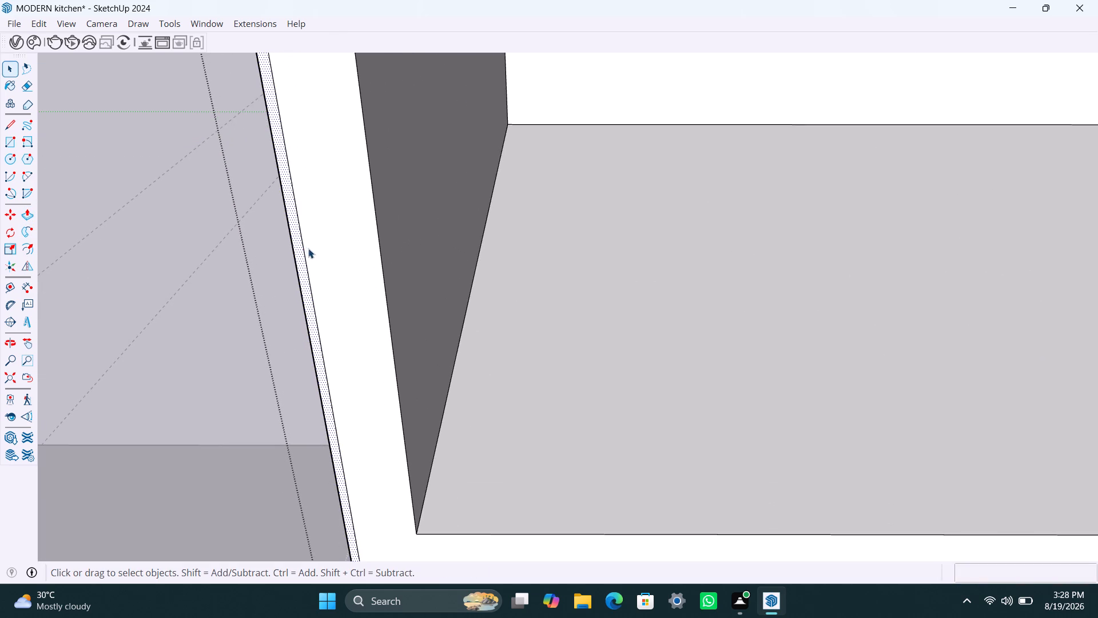
pyautogui.press('Delete')
# Draw a rectangle across the hollowed upper box's opening and make its face and edges a group.
pyautogui.scroll(-20, 352, 334)
pyautogui.scroll(-8, 352, 334)
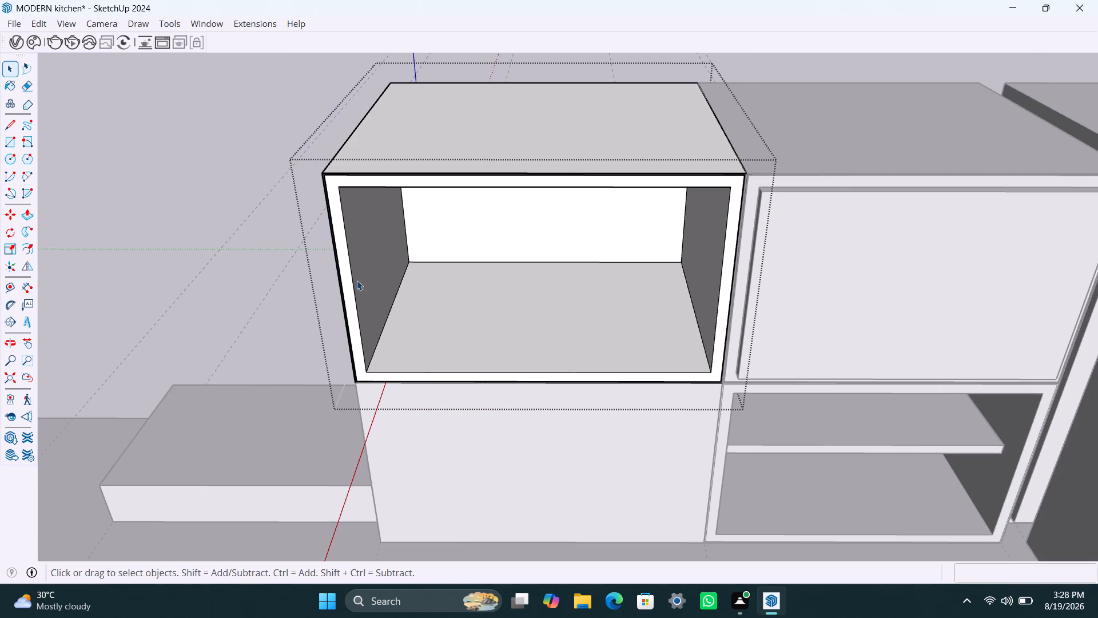
pyautogui.press('r')
pyautogui.click(343, 188)
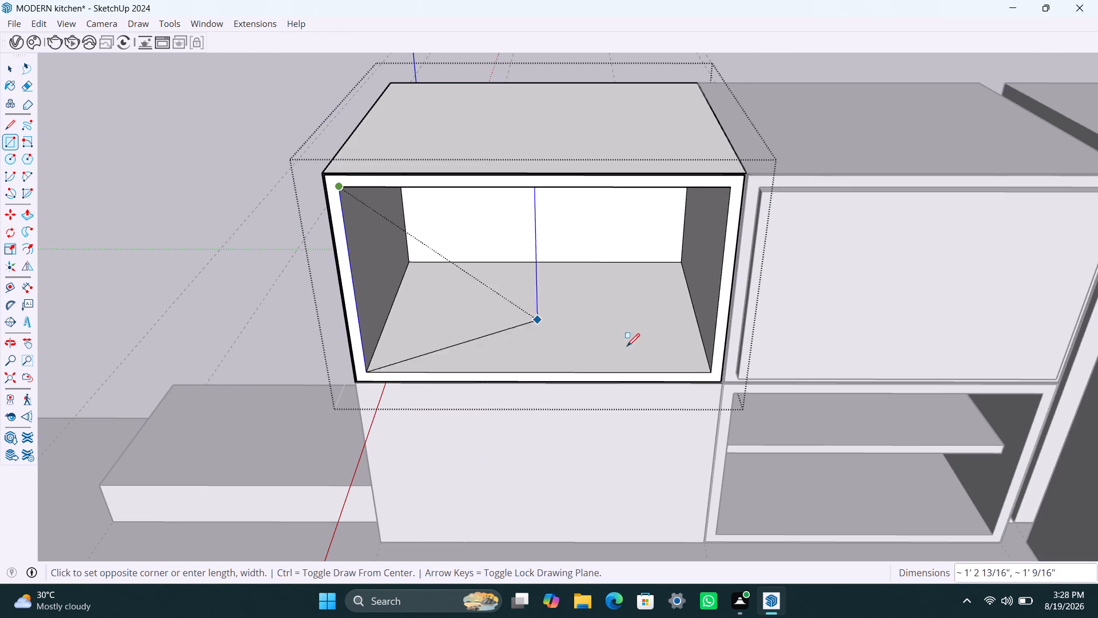
pyautogui.click(710, 366)
pyautogui.press('space')
pyautogui.tripleClick(648, 312)
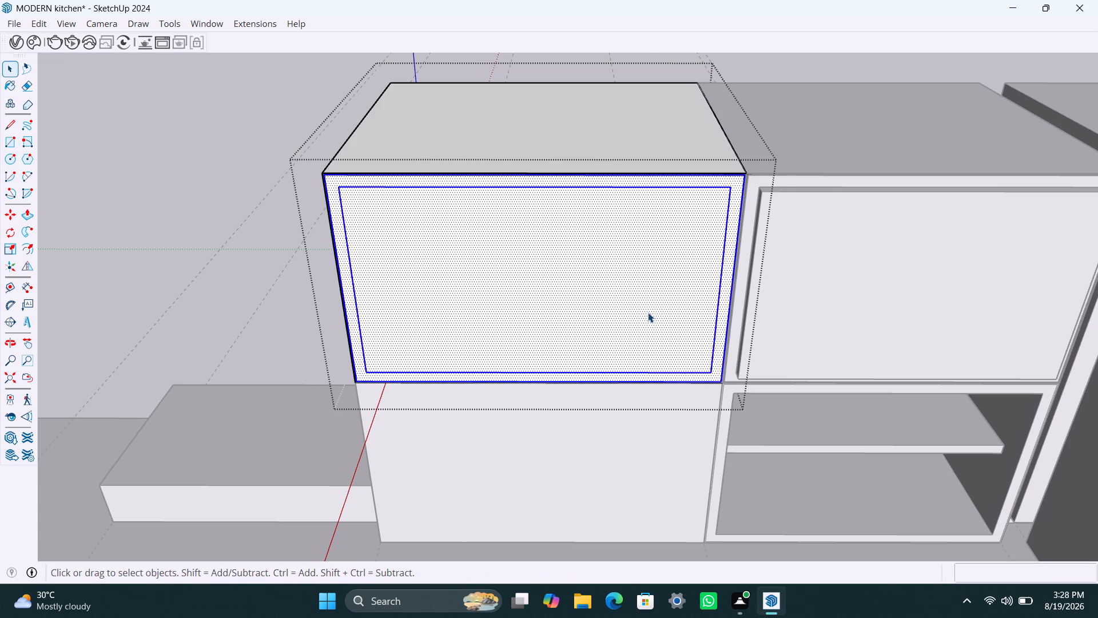
pyautogui.rightClick(648, 312)
pyautogui.tripleClick(550, 331)
pyautogui.rightClick(550, 331)
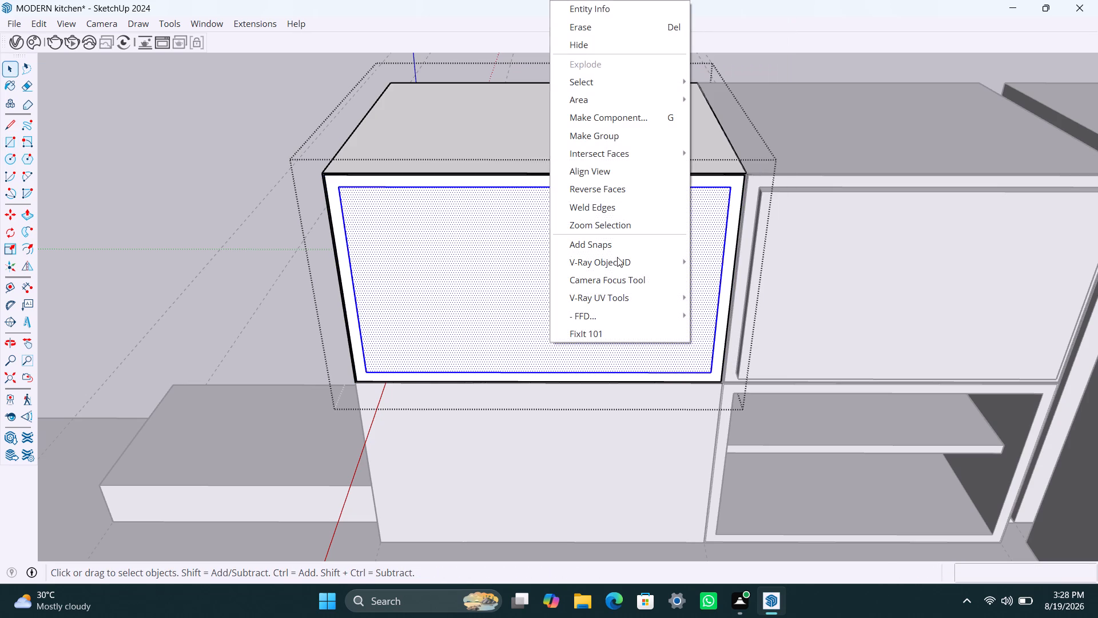
pyautogui.click(611, 141)
# Extrude the grouped front panel of the upper box outward 18 mm.
pyautogui.tripleClick(564, 295)
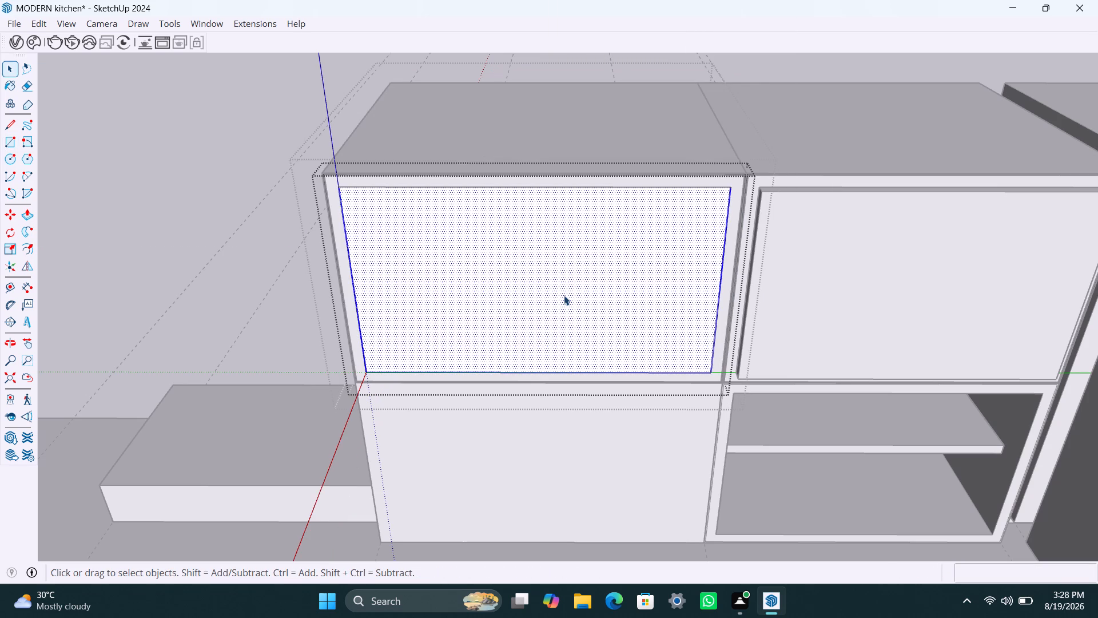
pyautogui.press('p')
pyautogui.click(564, 295)
pyautogui.write('18MM')
pyautogui.press('Return')
pyautogui.press('space')
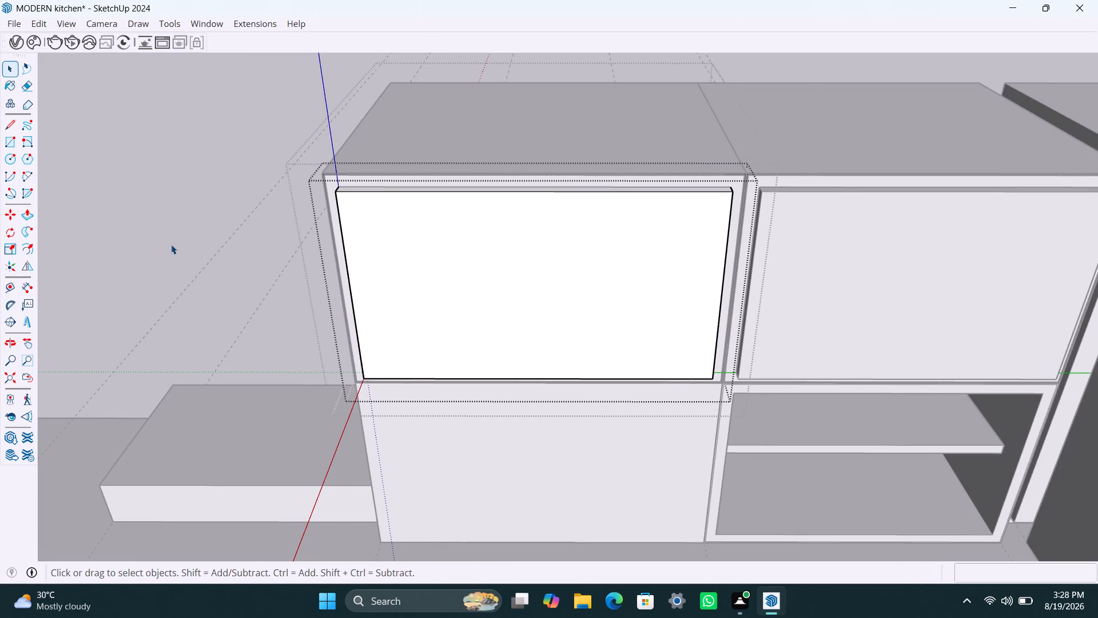
pyautogui.click(171, 244)
pyautogui.scroll(-3, 379, 460)
pyautogui.moveTo(417, 459); pyautogui.dragTo(410, 446, button='middle')
pyautogui.click(160, 213)
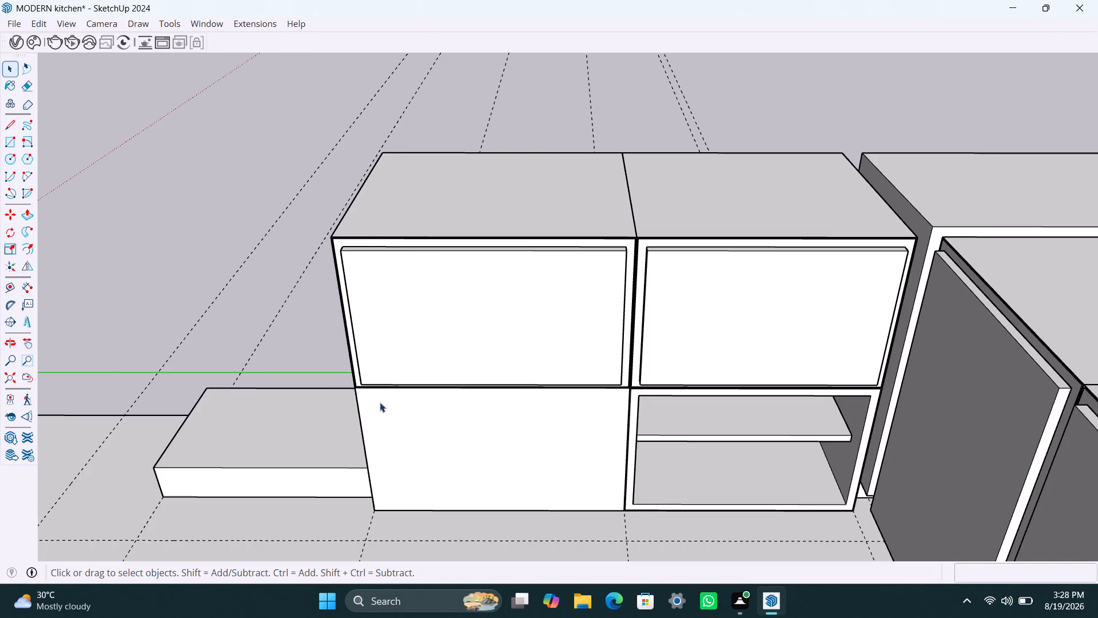
# Offset the front face of the solid lower box under the new panel inward by 2.5 mm and again by 18 mm.
pyautogui.doubleClick(401, 407)
pyautogui.click(406, 418)
pyautogui.press('f')
pyautogui.click(397, 418)
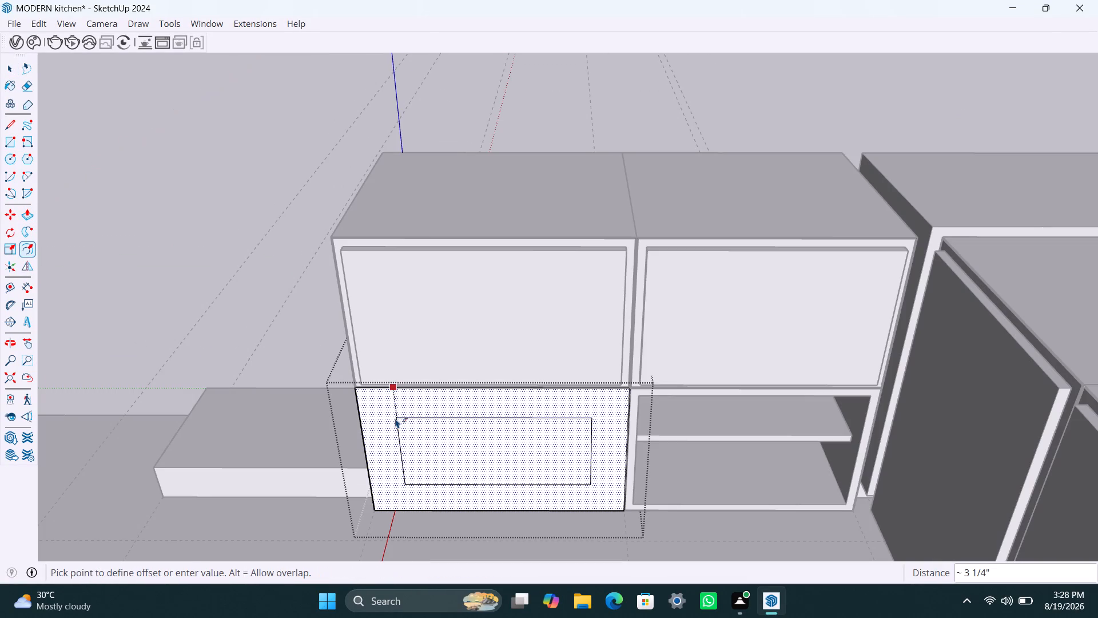
pyautogui.write('2.4')
pyautogui.press('BackSpace')
pyautogui.press('5')
pyautogui.write('MM')
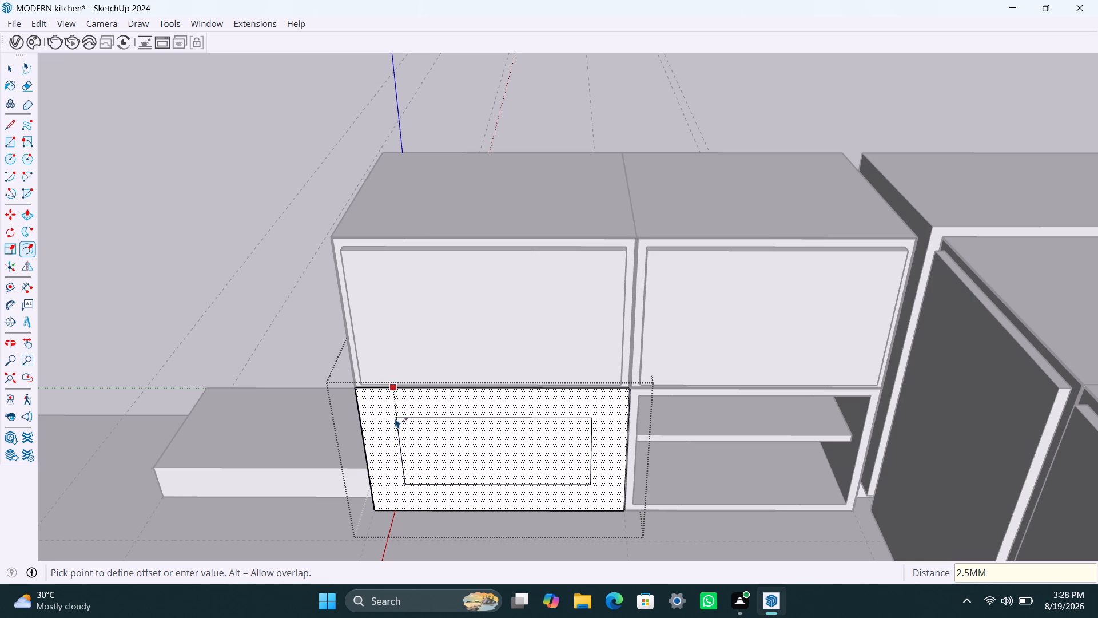
pyautogui.press('Return')
pyautogui.click(399, 421)
pyautogui.write('18MM')
pyautogui.press('Return')
pyautogui.press('space')
# Delete the thin 2.5 mm rim face around the lower box's front.
pyautogui.scroll(2, 329, 443)
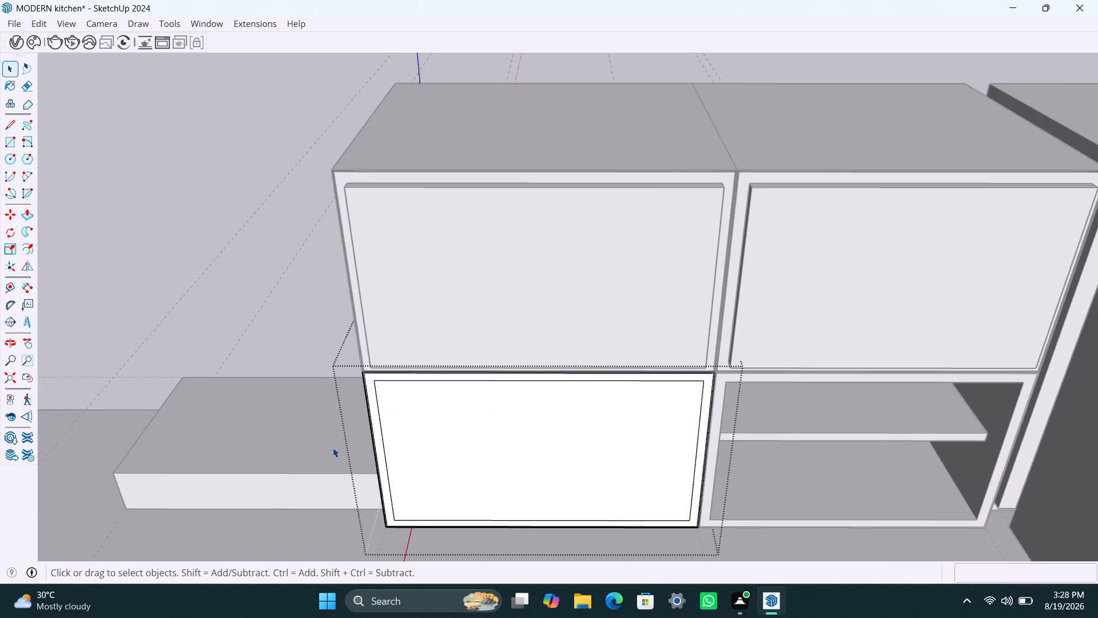
pyautogui.scroll(20, 359, 461)
pyautogui.scroll(3, 359, 461)
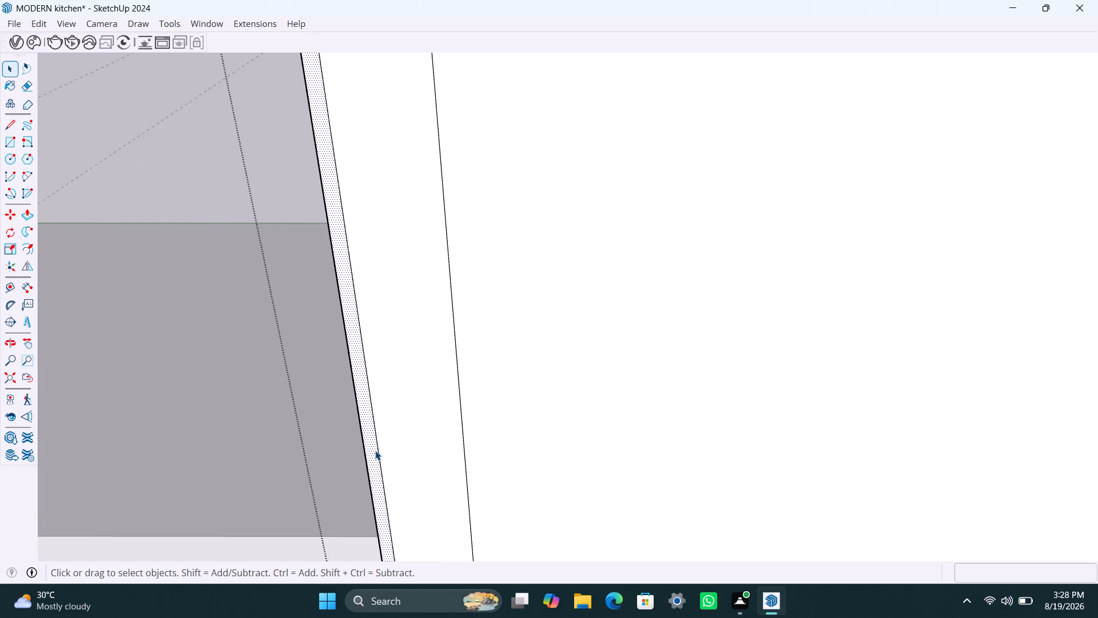
pyautogui.click(375, 450)
pyautogui.click(372, 450)
pyautogui.press('Delete')
# Push the inner front face of the lower box 400 mm inward to hollow it.
pyautogui.scroll(-2, 480, 455)
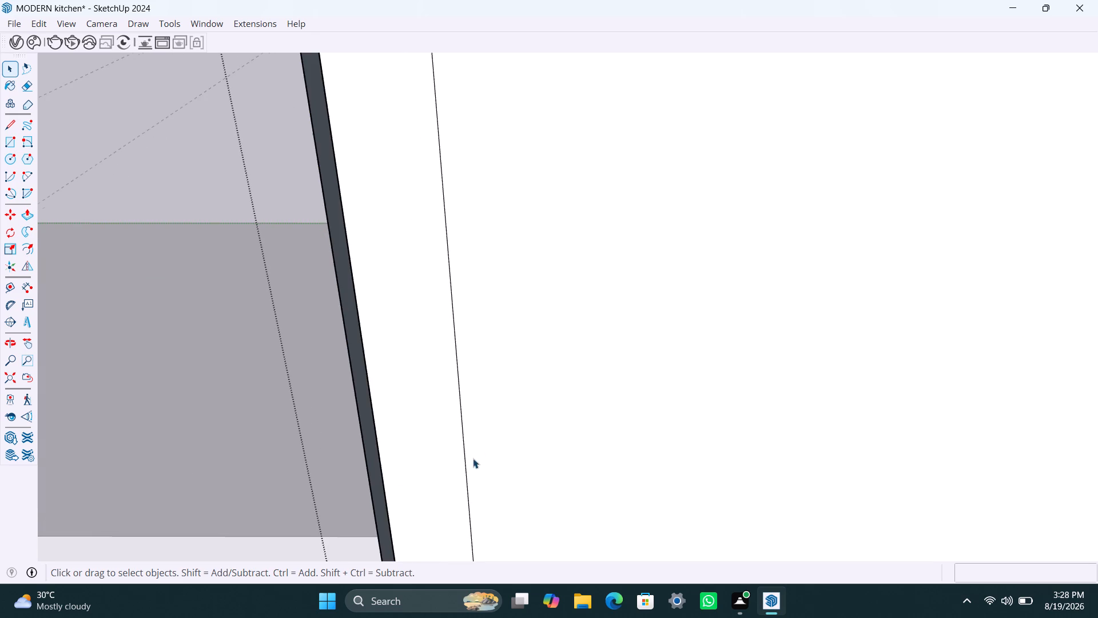
pyautogui.scroll(-20, 473, 458)
pyautogui.scroll(-2, 460, 446)
pyautogui.keyDown('shift'); pyautogui.moveTo(447, 441); pyautogui.dragTo(382, 417, button='middle'); pyautogui.keyUp('shift')
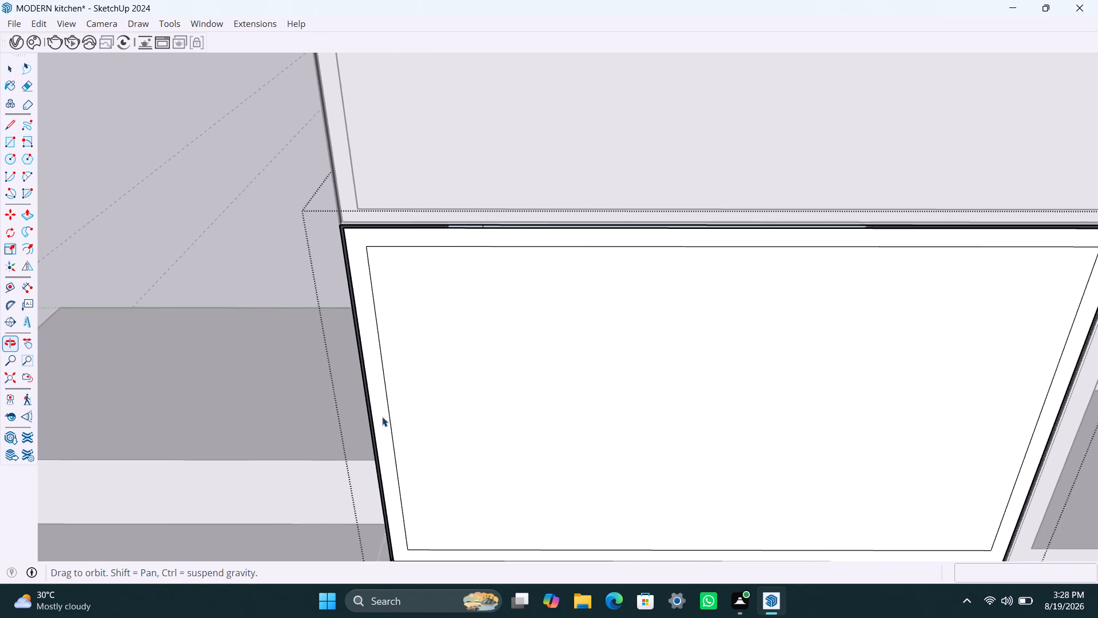
pyautogui.click(616, 442)
pyautogui.press('p')
pyautogui.click(610, 440)
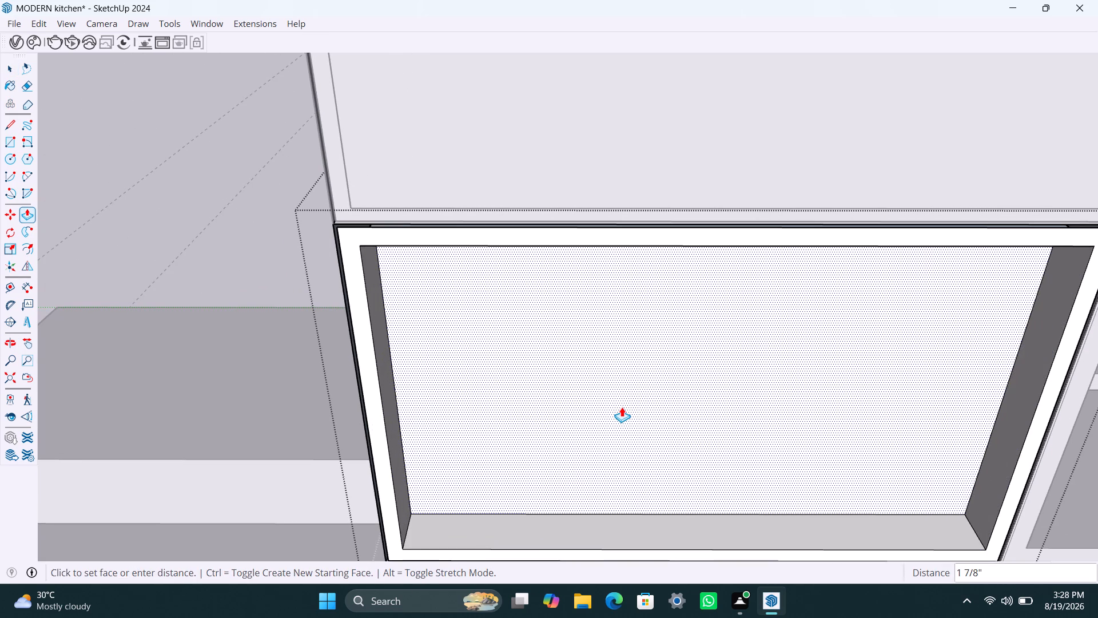
pyautogui.write('400MM')
pyautogui.press('Return')
pyautogui.press('space')
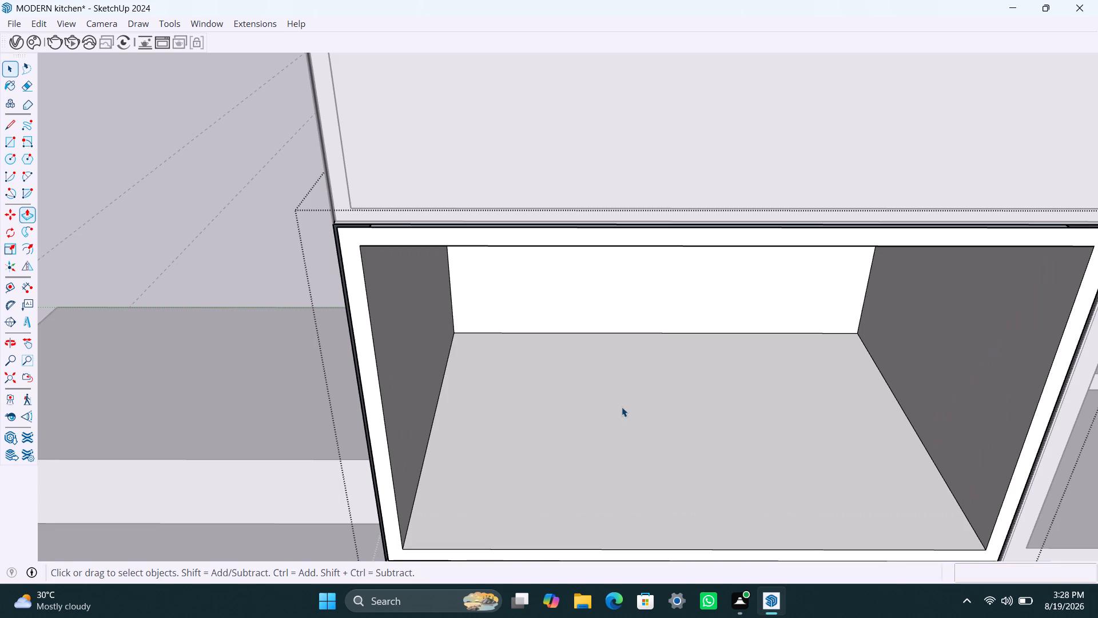
pyautogui.scroll(-2, 543, 415)
pyautogui.click(318, 300)
# Copy the hollowed lower box about 1' 11 5/8" along the wall to its free side, over the low plinth.
pyautogui.scroll(-4, 297, 247)
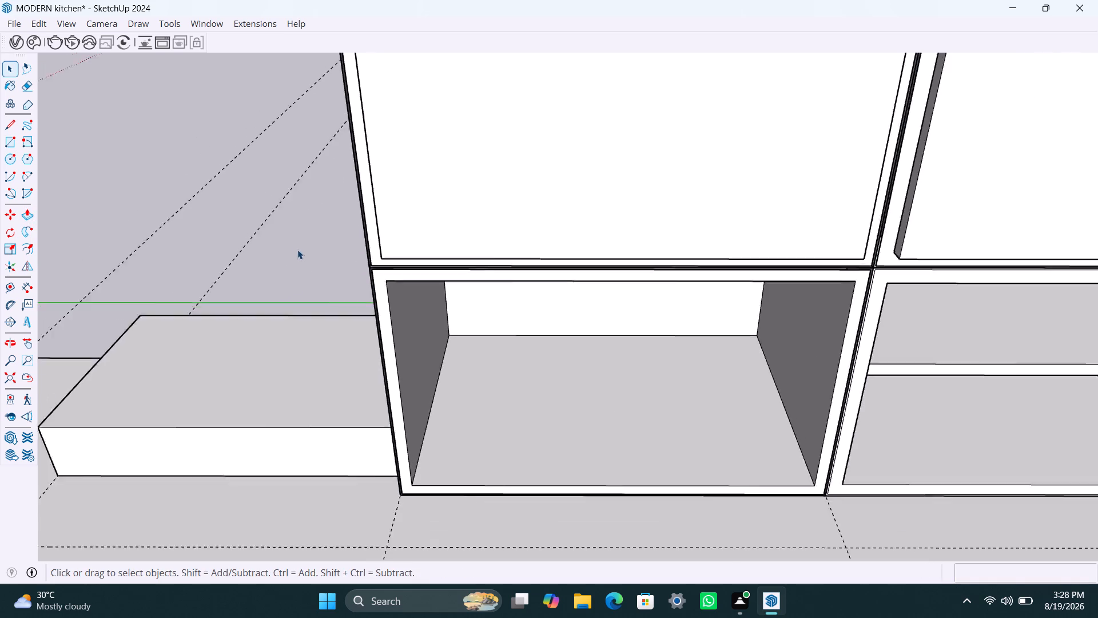
pyautogui.scroll(-2, 380, 315)
pyautogui.moveTo(381, 329); pyautogui.dragTo(444, 324, button='middle')
pyautogui.click(426, 350)
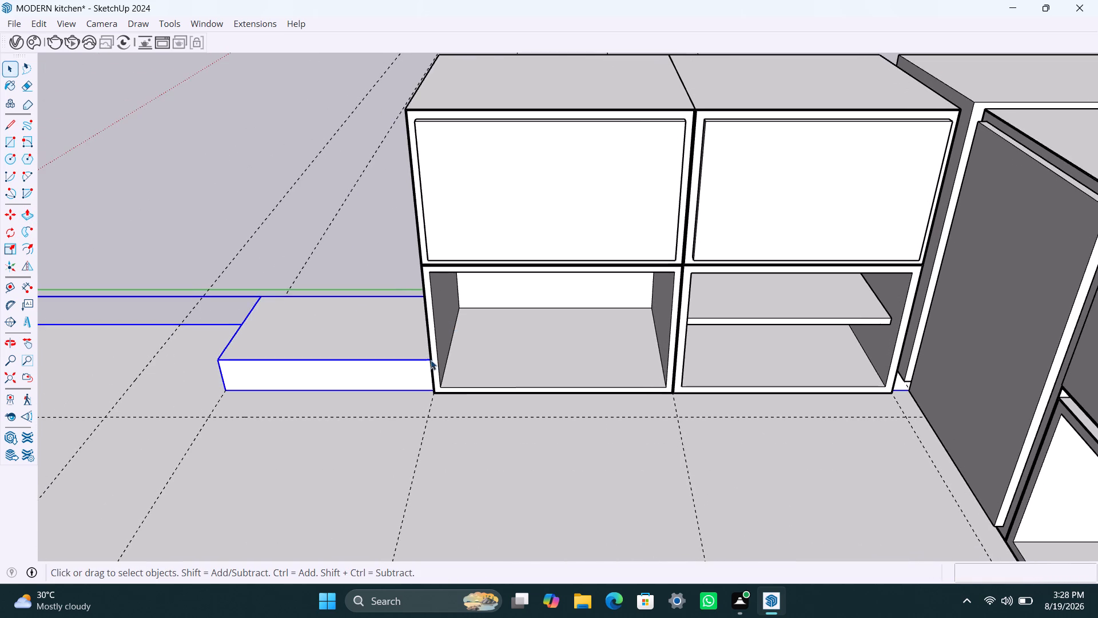
pyautogui.click(444, 380)
pyautogui.press('m')
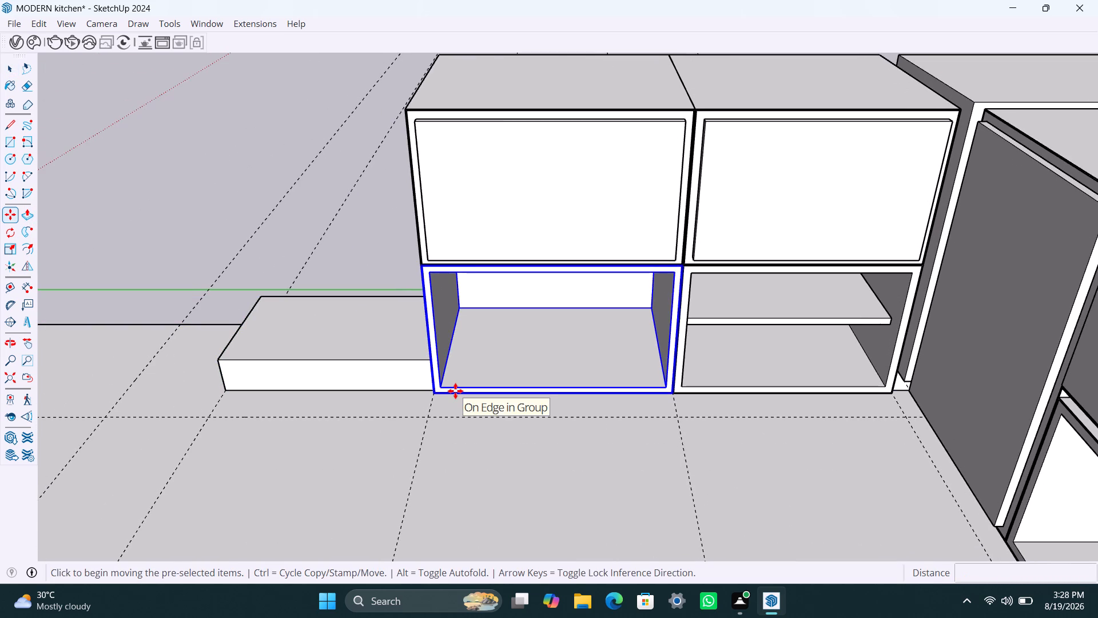
pyautogui.click(433, 397)
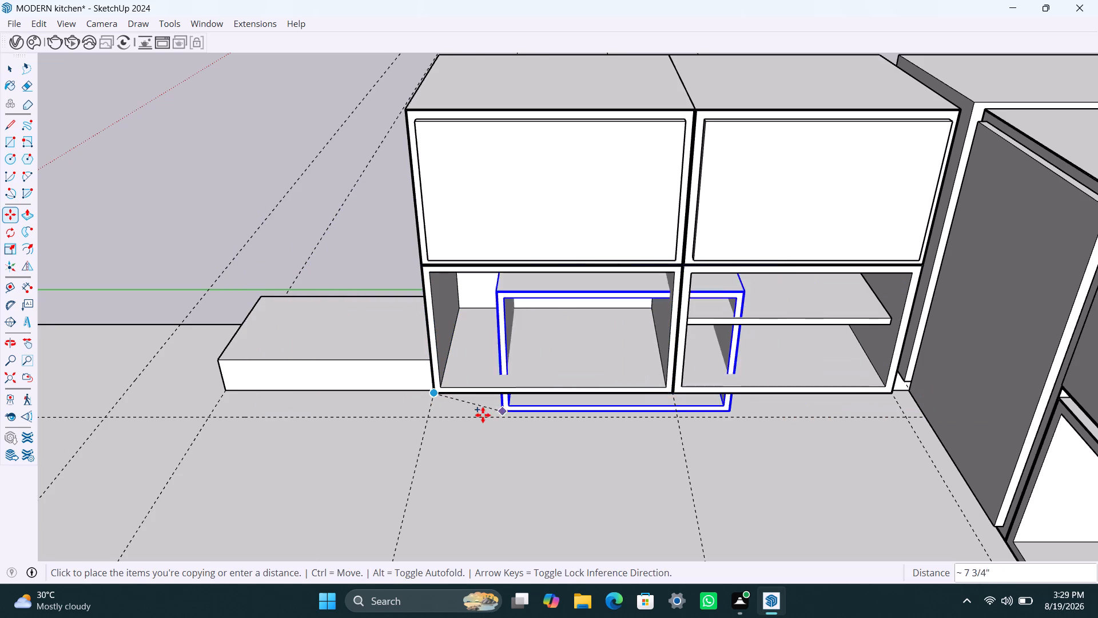
pyautogui.press('Escape')
pyautogui.click(675, 395)
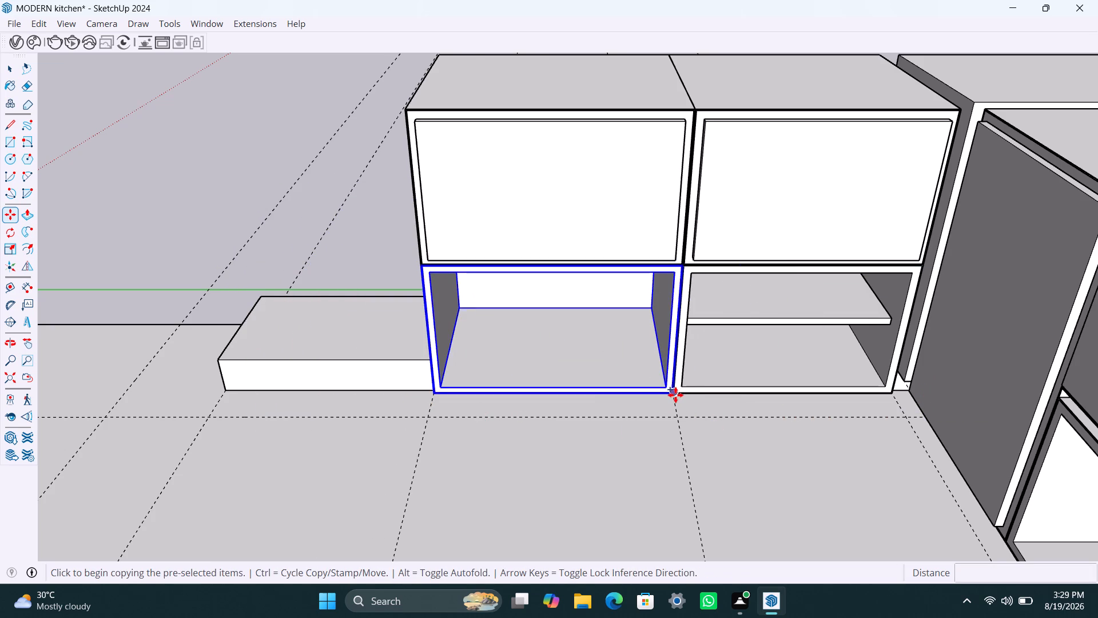
pyautogui.click(435, 397)
# Move the copied lower box about 1/8" so its bottom front corner meets the neighbouring lower box's corner.
pyautogui.scroll(7, 436, 397)
pyautogui.scroll(-1, 436, 399)
pyautogui.scroll(8, 436, 399)
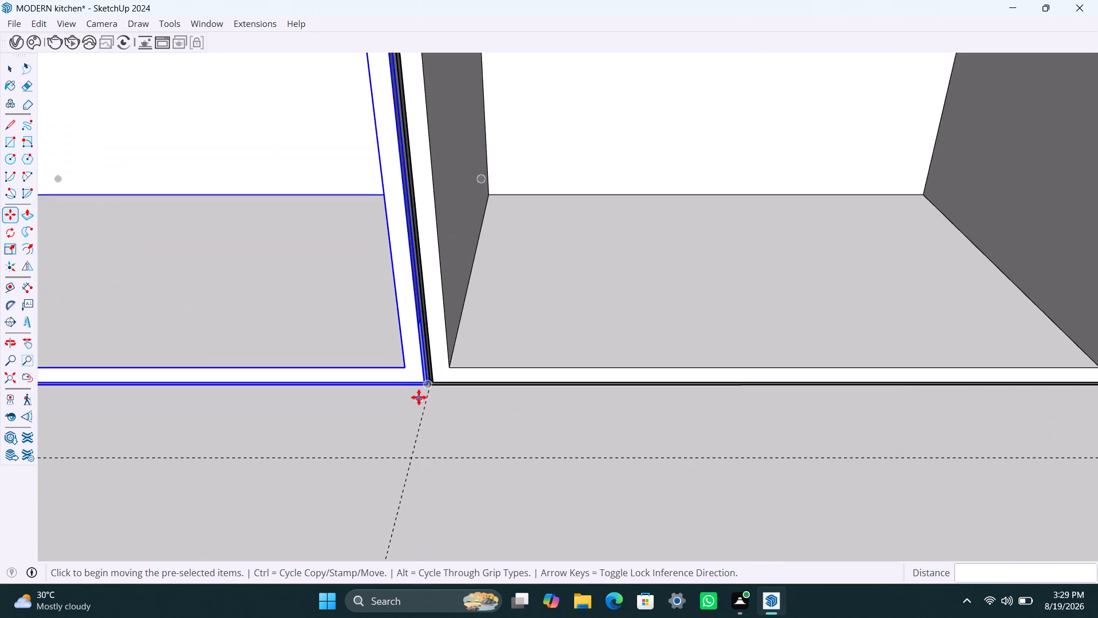
pyautogui.scroll(6, 419, 397)
pyautogui.click(456, 338)
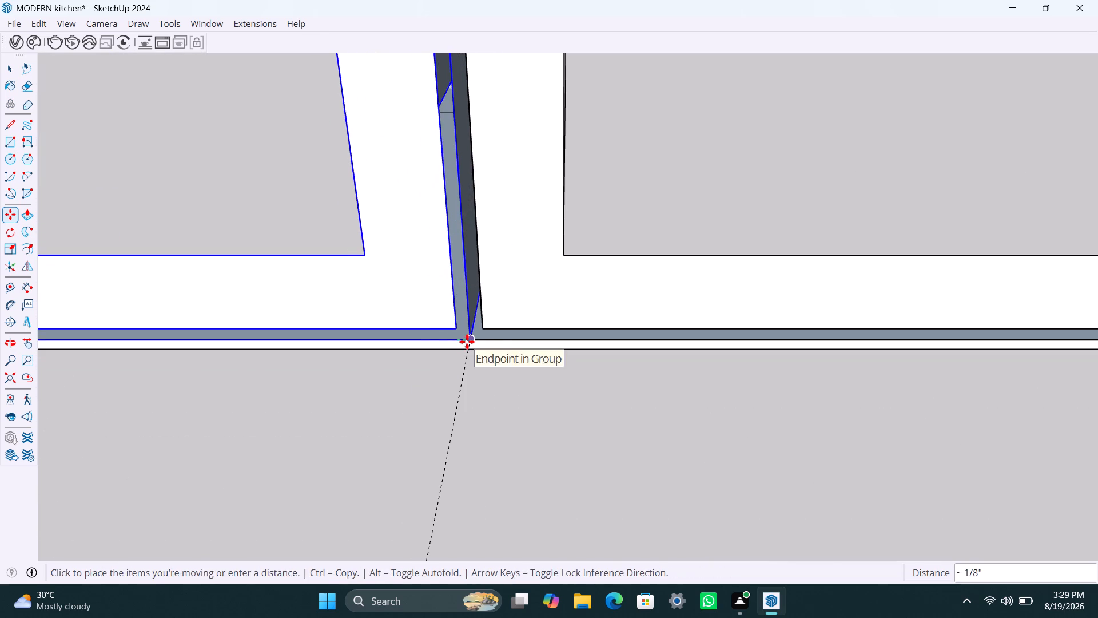
pyautogui.click(467, 342)
pyautogui.scroll(-20, 421, 351)
pyautogui.scroll(-17, 421, 351)
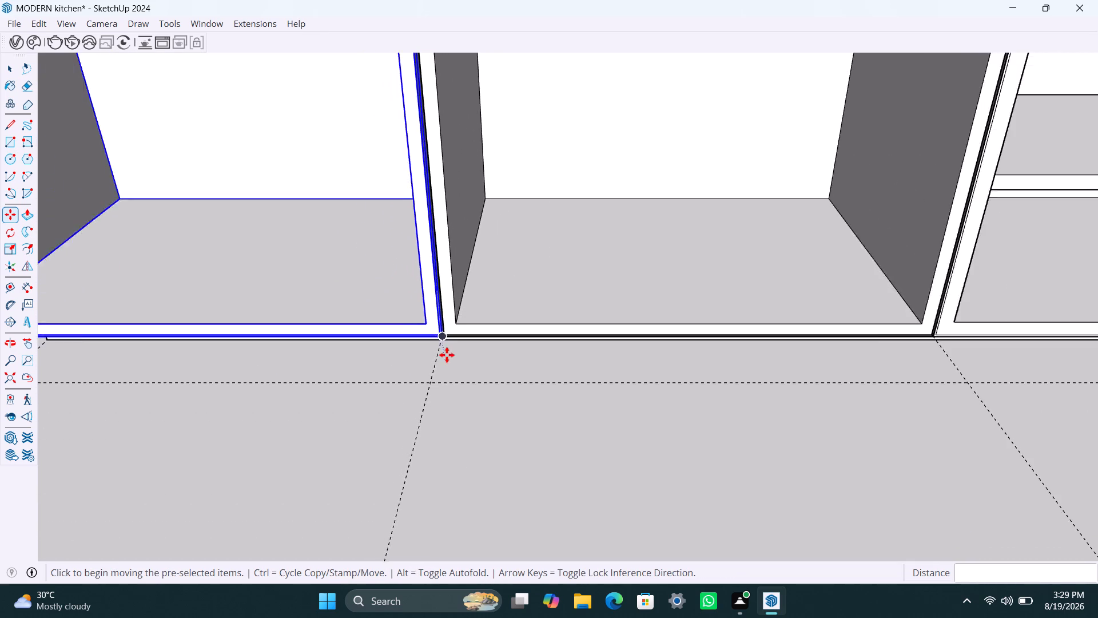
pyautogui.scroll(-12, 447, 355)
pyautogui.press('space')
pyautogui.click(483, 393)
# Copy the middle upper box with its front panel about 2' 1 1/4" along the run, above the new lower box.
pyautogui.scroll(-6, 376, 393)
pyautogui.moveTo(355, 379); pyautogui.dragTo(439, 338, button='middle')
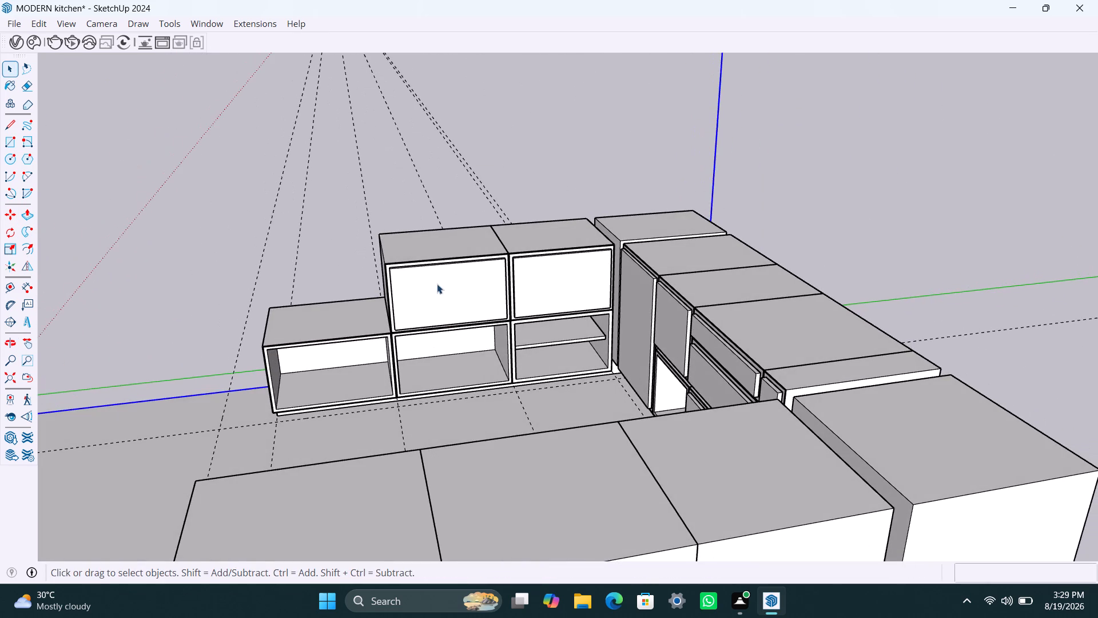
pyautogui.click(437, 284)
pyautogui.press('m')
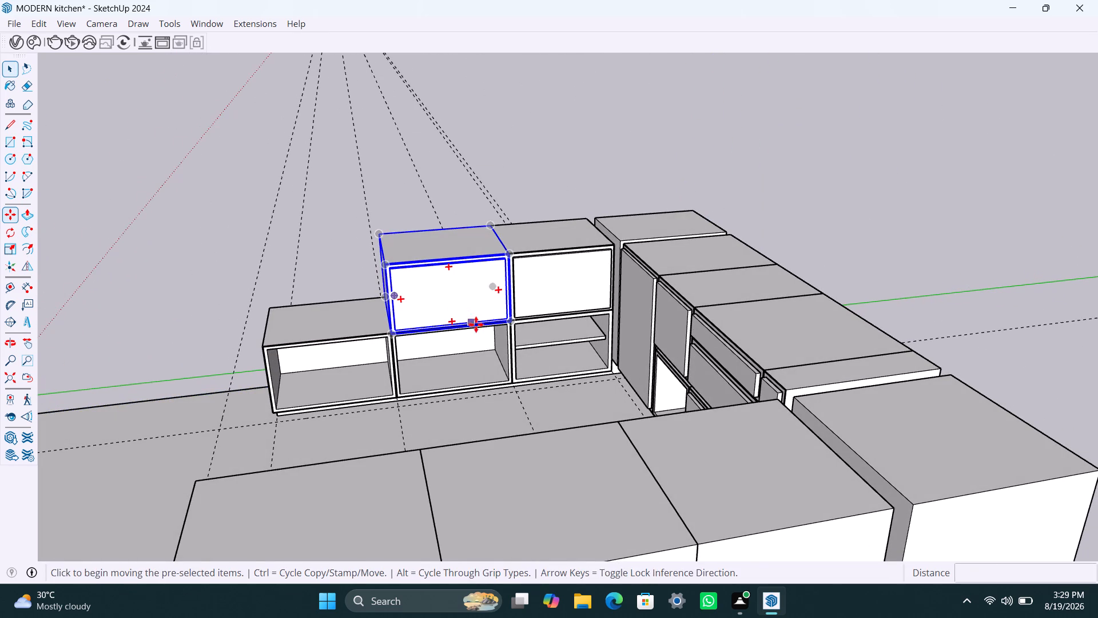
pyautogui.click(510, 323)
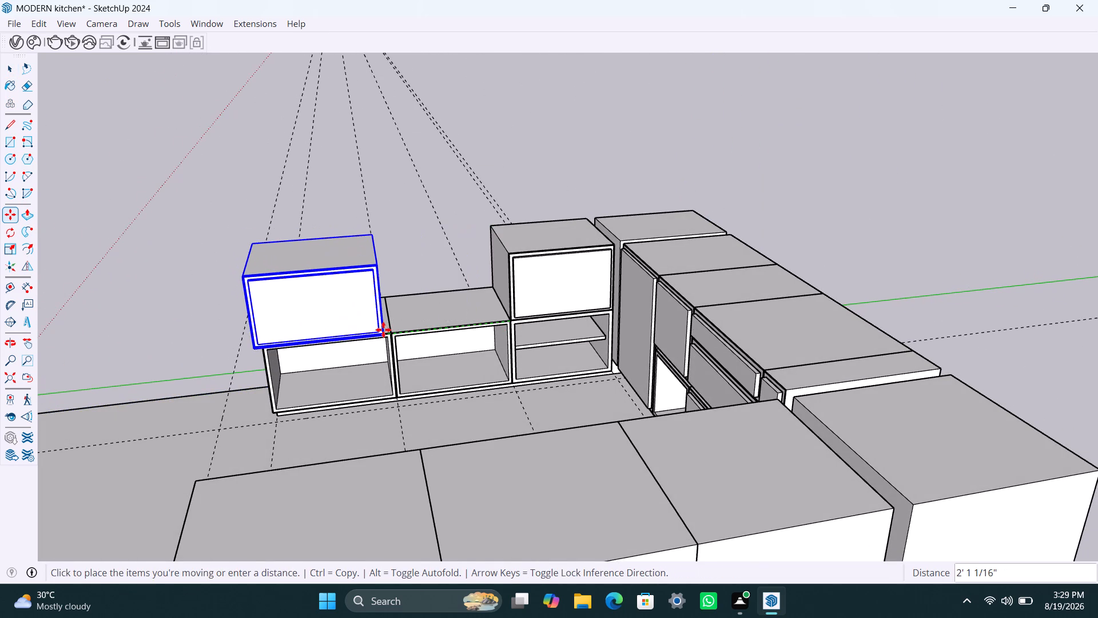
pyautogui.click(381, 329)
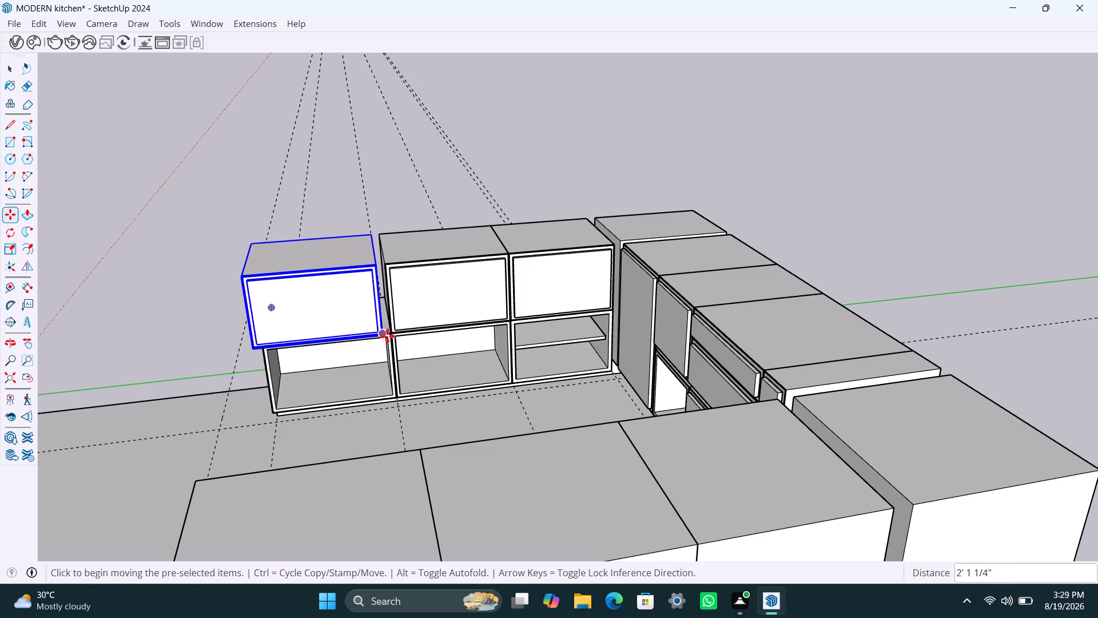
# Move the copied upper box about 1 5/8" back toward the neighbouring upper box so their bottom front corners meet.
pyautogui.scroll(20, 387, 336)
pyautogui.scroll(6, 387, 336)
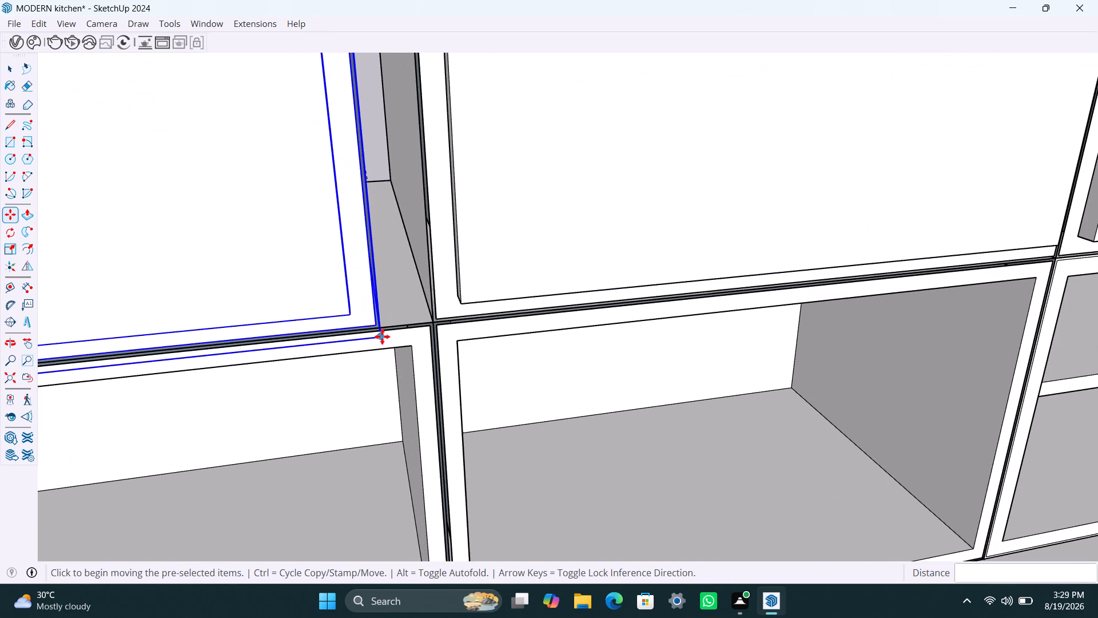
pyautogui.click(382, 336)
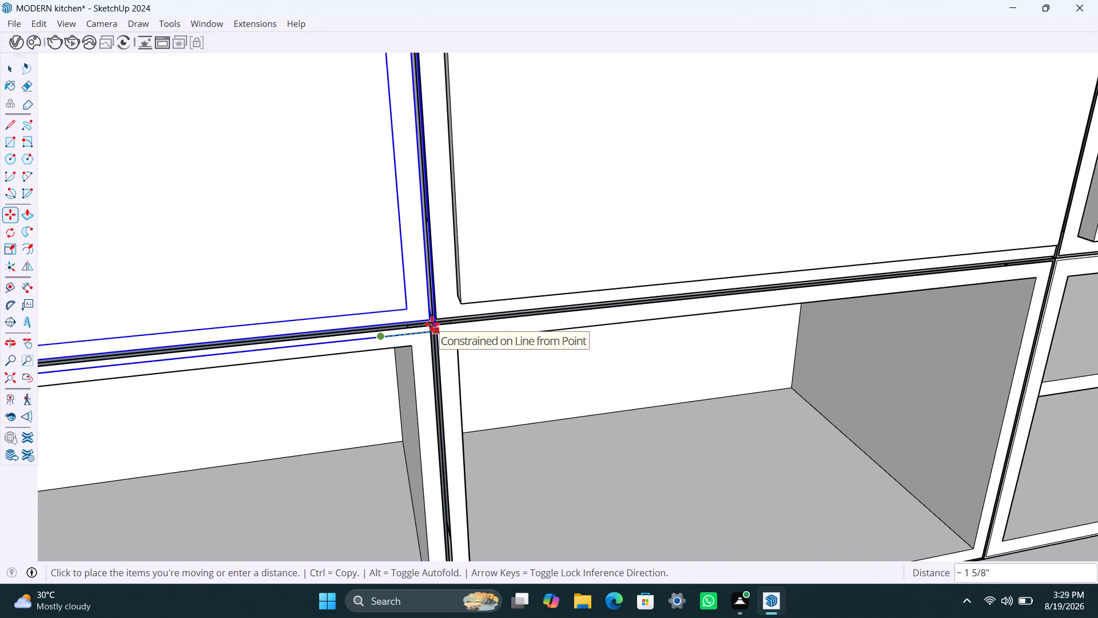
pyautogui.click(432, 324)
pyautogui.scroll(13, 419, 331)
pyautogui.moveTo(412, 322); pyautogui.dragTo(357, 318, button='middle')
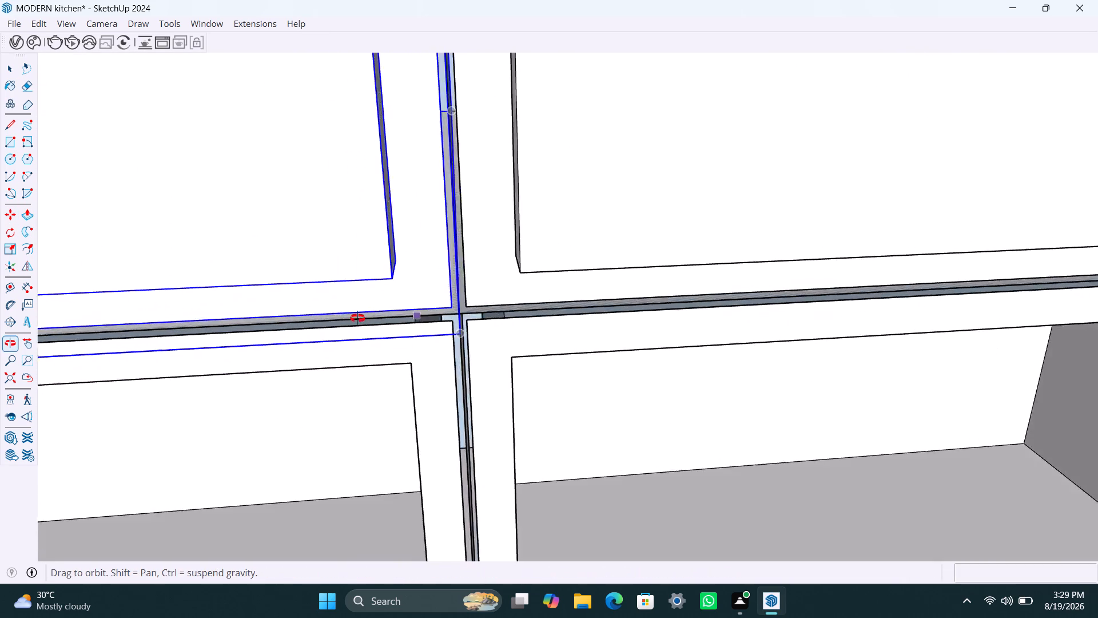
pyautogui.moveTo(357, 318); pyautogui.dragTo(357, 318, button='middle')
pyautogui.scroll(2, 482, 322)
pyautogui.press('space')
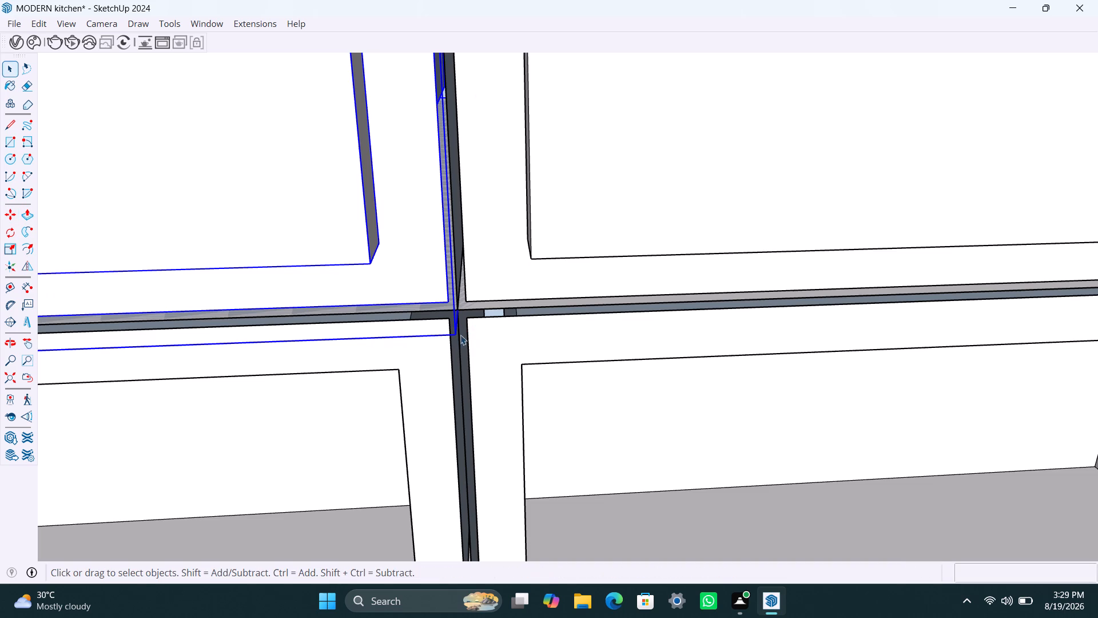
pyautogui.click(503, 328)
pyautogui.scroll(-15, 470, 335)
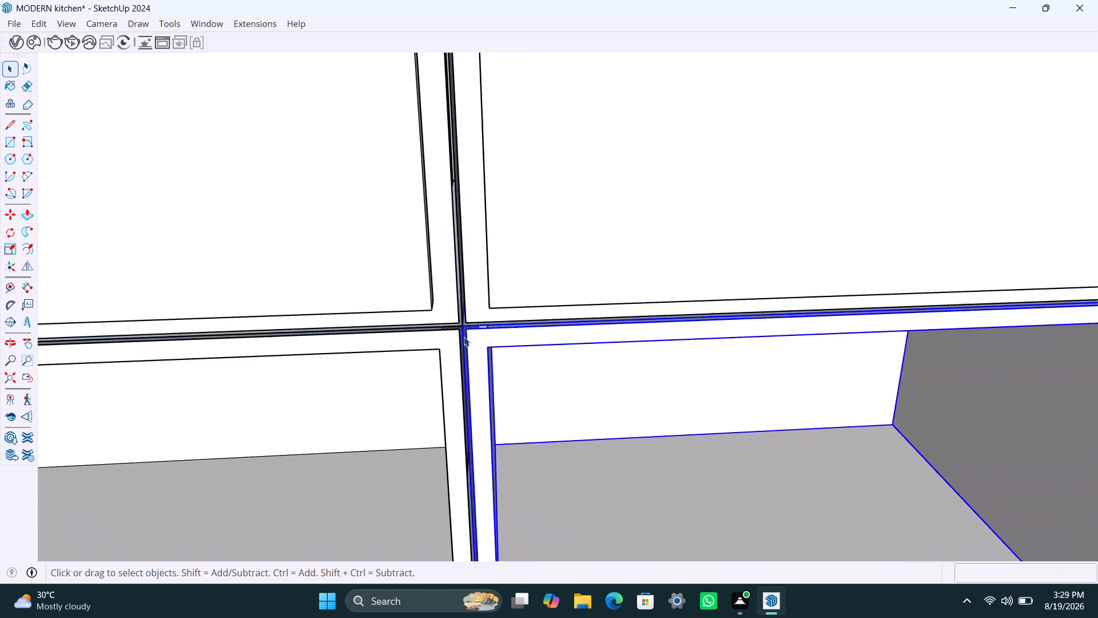
pyautogui.scroll(-19, 464, 336)
pyautogui.click(271, 149)
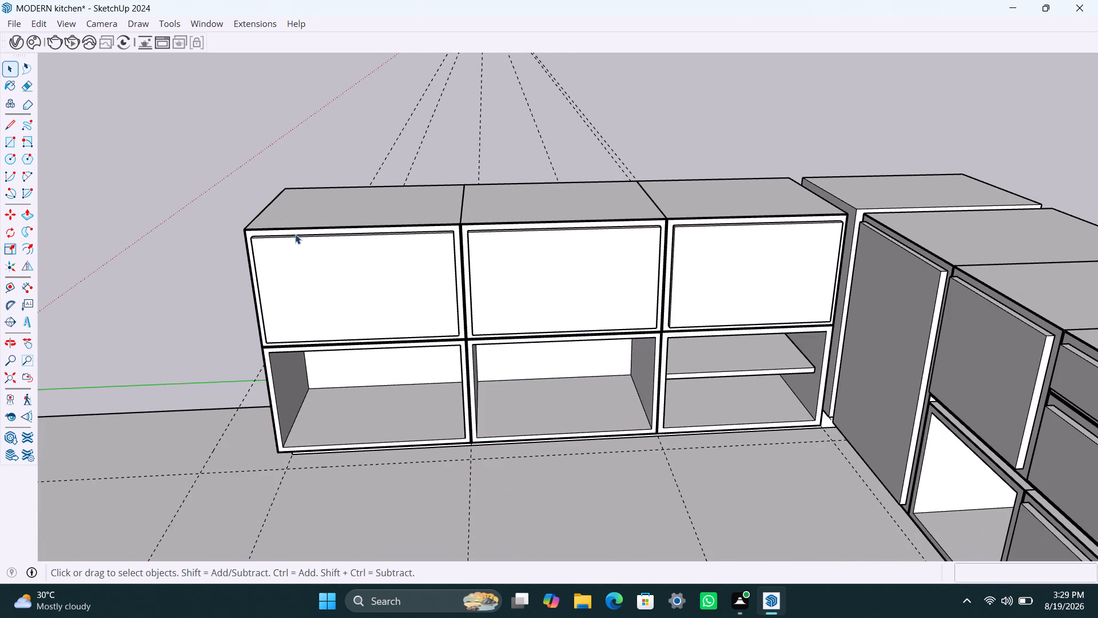
# Save the kitchen model.
pyautogui.hotkey('ctrl', 's')
# Examine the whole kitchen from several sides, including the plinth end, the tall unit and the base cabinet runs.
pyautogui.scroll(-9, 300, 244)
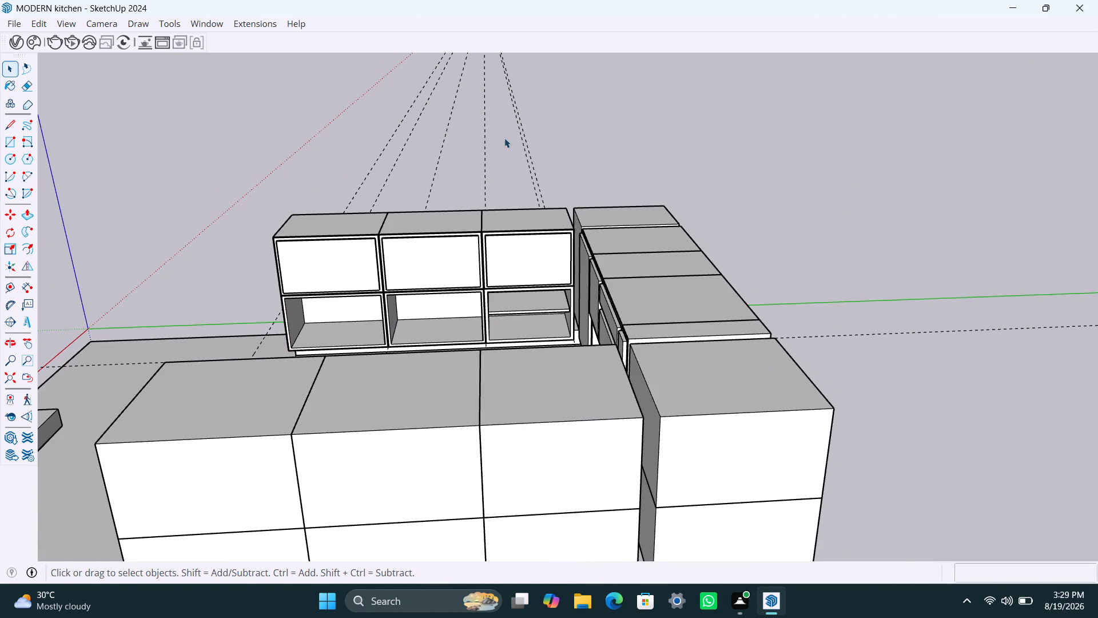
pyautogui.click(573, 140)
pyautogui.scroll(-9, 329, 225)
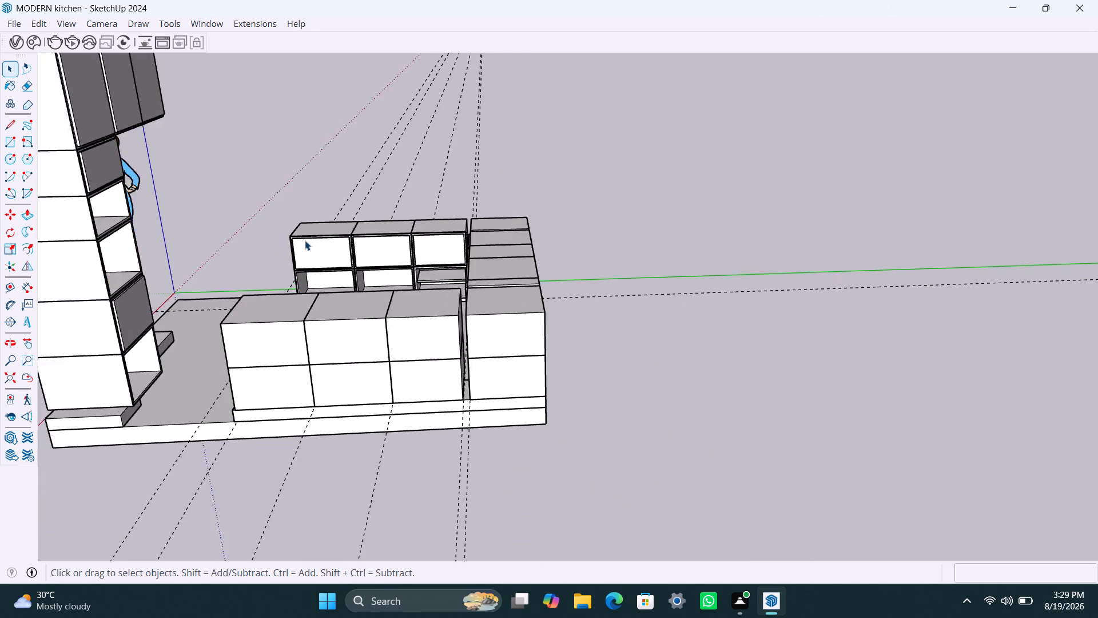
pyautogui.scroll(2, 286, 227)
pyautogui.moveTo(323, 222); pyautogui.dragTo(512, 217, button='middle')
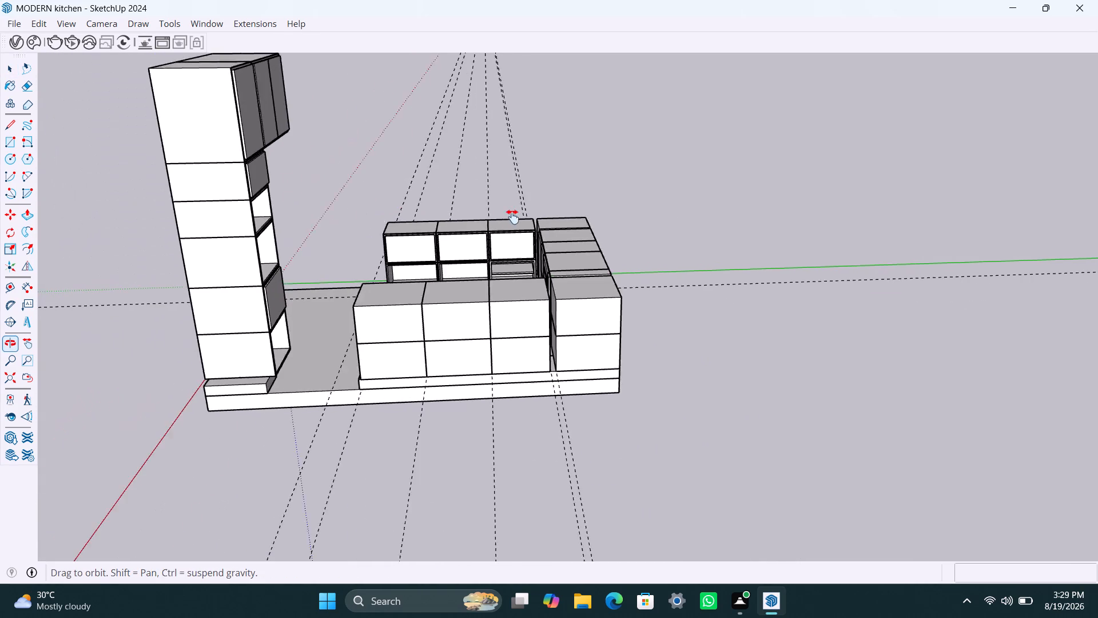
pyautogui.moveTo(512, 217); pyautogui.dragTo(518, 217, button='middle')
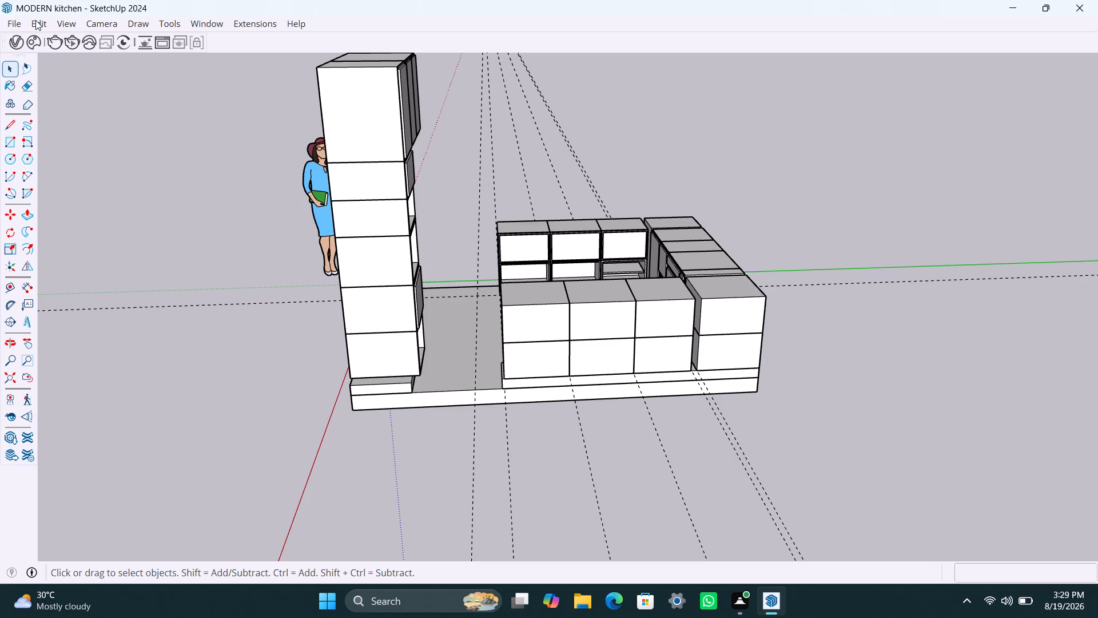
pyautogui.scroll(4, 579, 406)
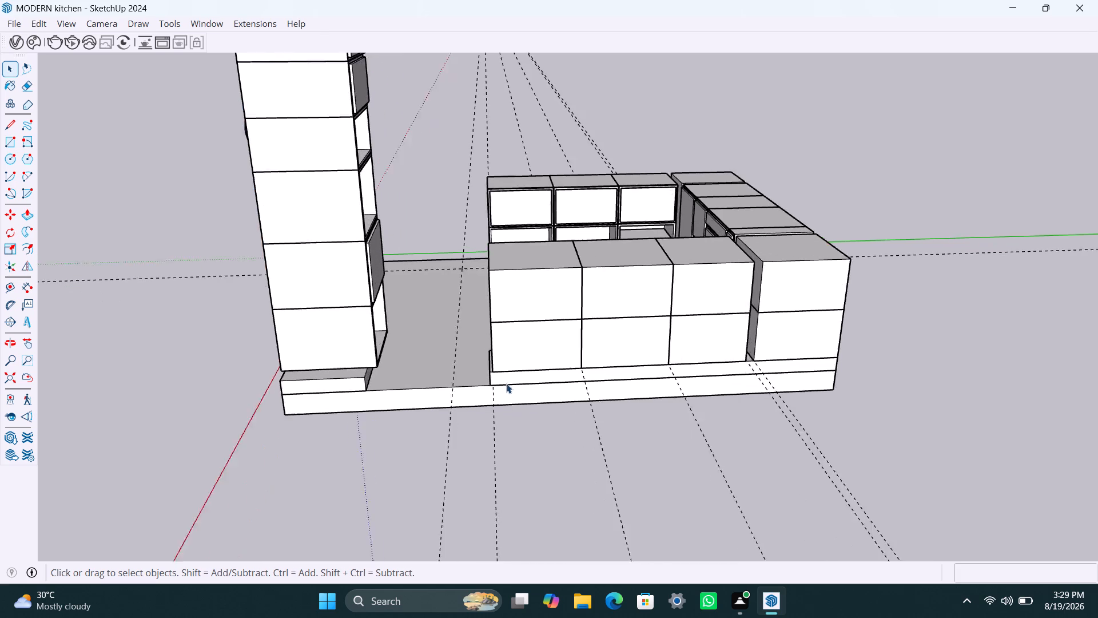
pyautogui.scroll(4, 460, 364)
pyautogui.moveTo(491, 379); pyautogui.dragTo(555, 375, button='middle')
pyautogui.scroll(9, 559, 375)
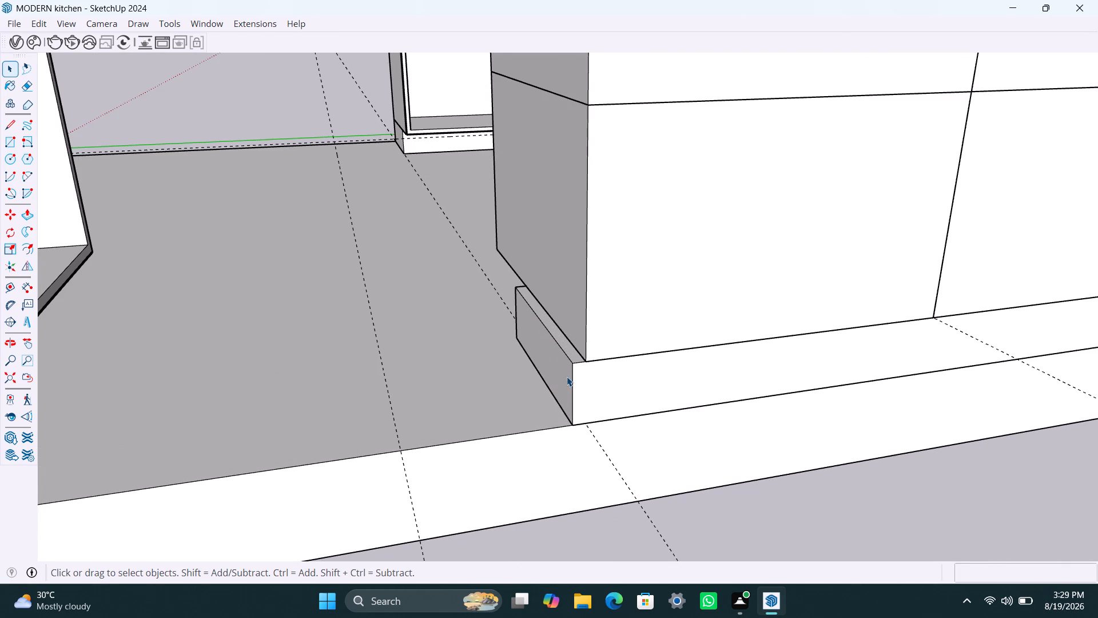
pyautogui.scroll(-19, 567, 377)
pyautogui.moveTo(547, 383); pyautogui.dragTo(470, 381, button='middle')
pyautogui.scroll(1, 416, 360)
pyautogui.middleClick(416, 364)
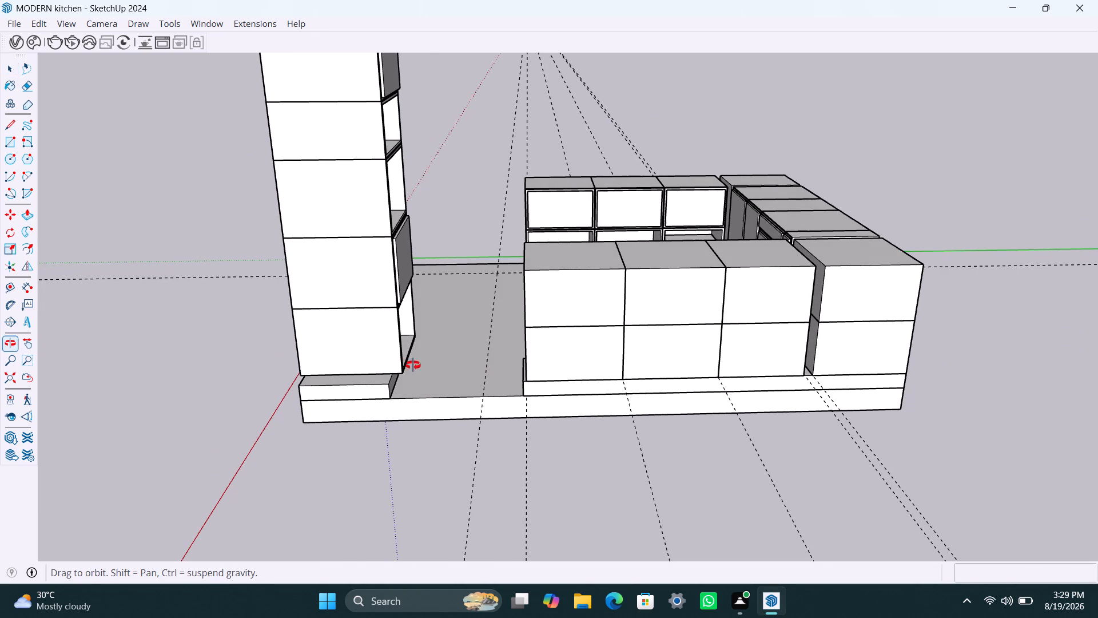
pyautogui.scroll(-4, 413, 365)
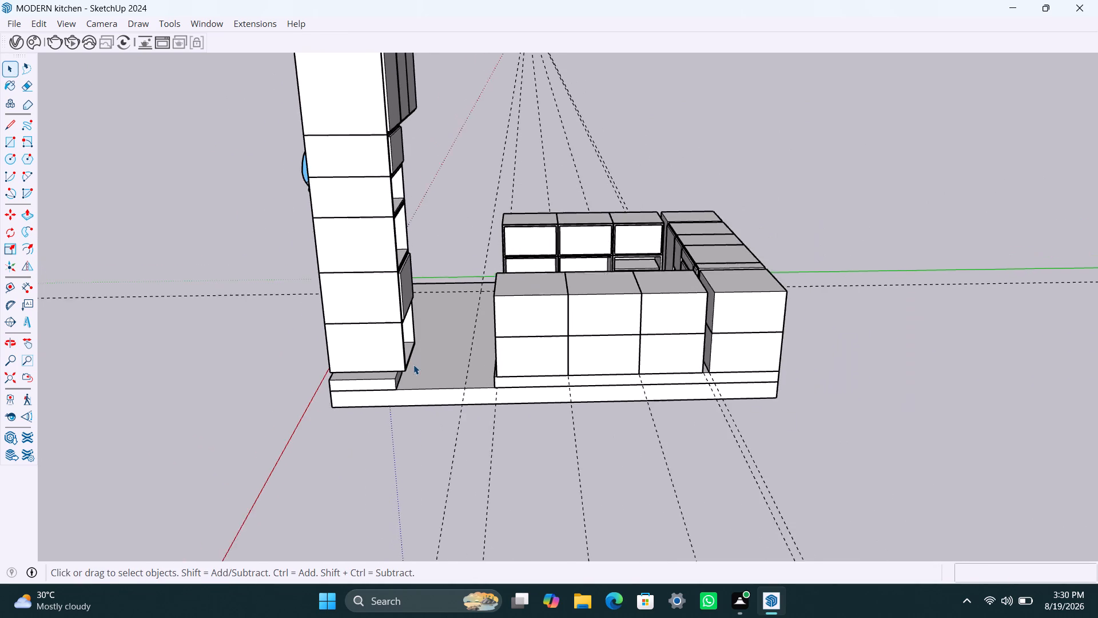
pyautogui.moveTo(427, 369); pyautogui.dragTo(580, 374, button='middle')
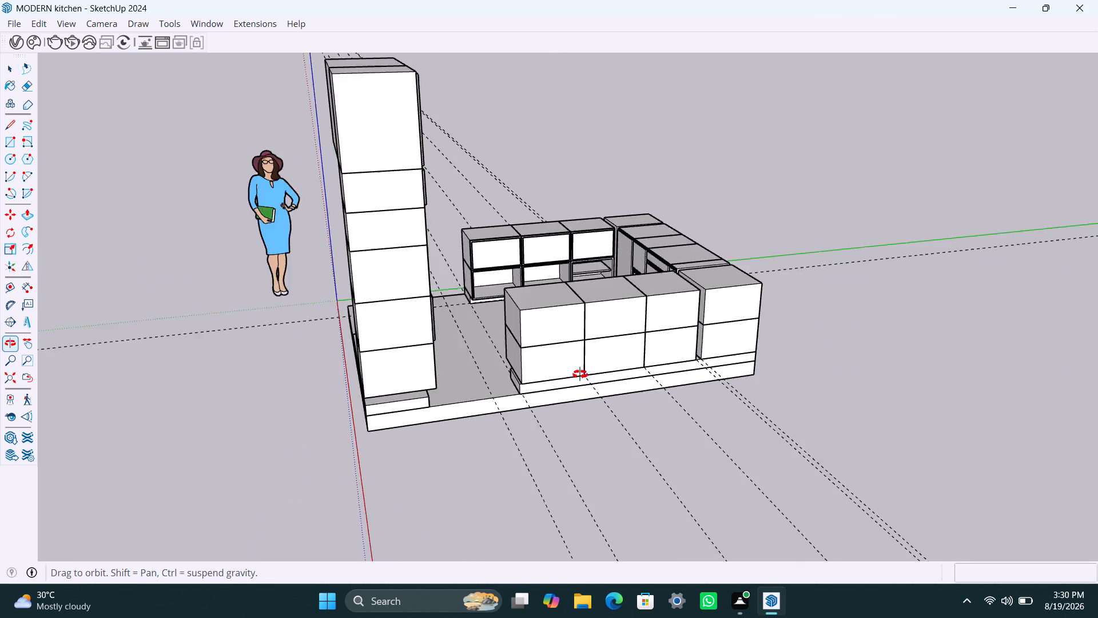
pyautogui.moveTo(580, 374); pyautogui.dragTo(133, 398, button='middle')
pyautogui.scroll(-3, 508, 275)
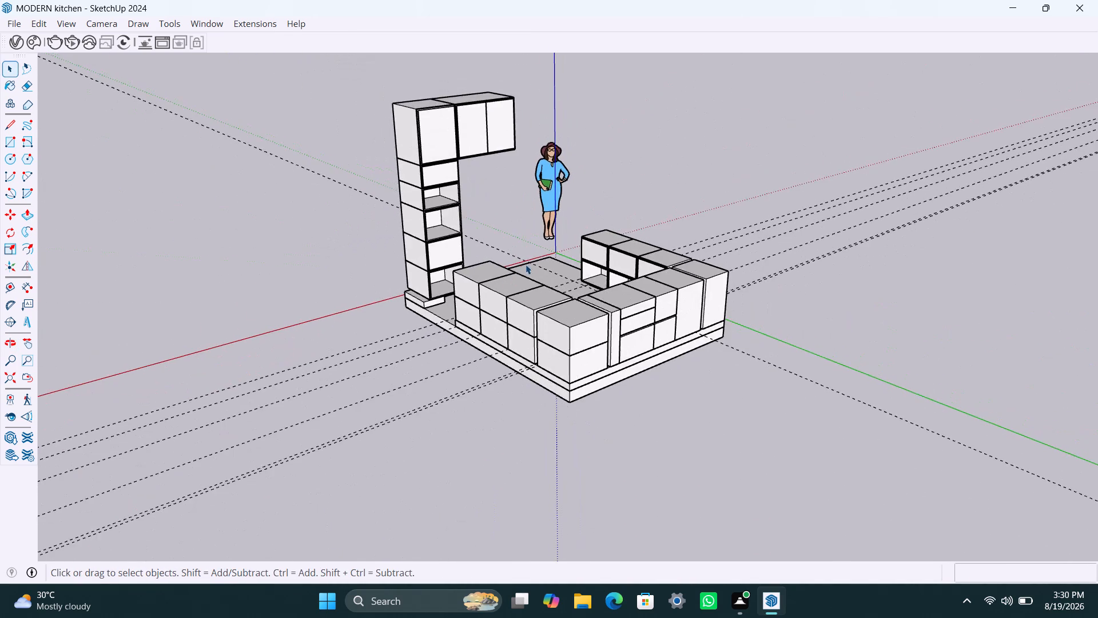
pyautogui.moveTo(526, 264); pyautogui.dragTo(327, 284, button='middle')
pyautogui.scroll(2, 512, 250)
pyautogui.moveTo(544, 231); pyautogui.dragTo(449, 240, button='middle')
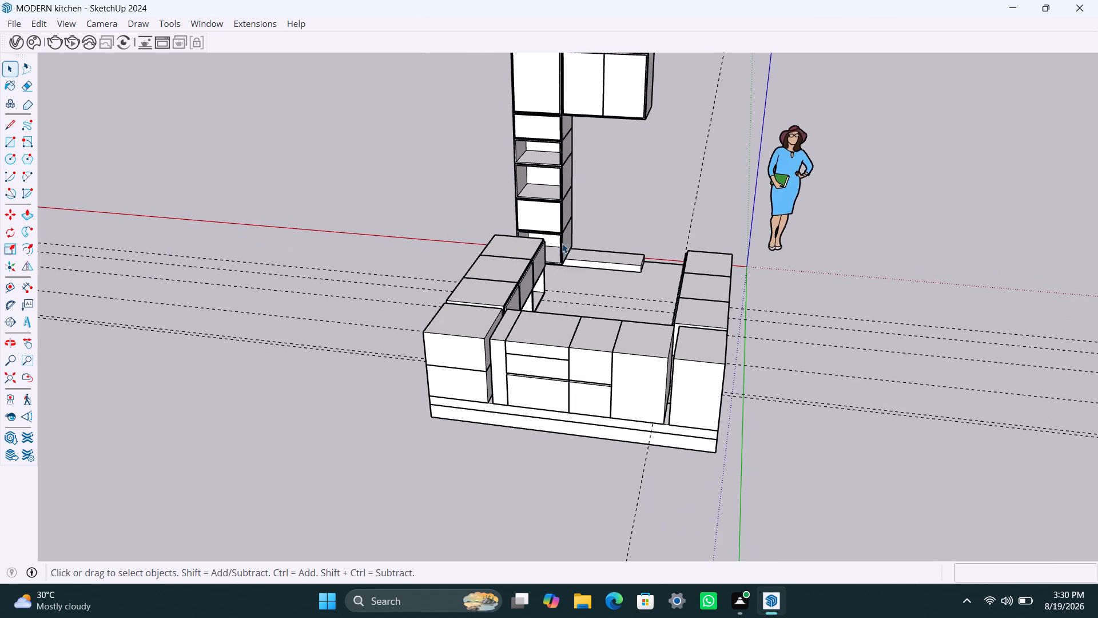
pyautogui.scroll(4, 563, 227)
pyautogui.moveTo(569, 214); pyautogui.dragTo(597, 227, button='middle')
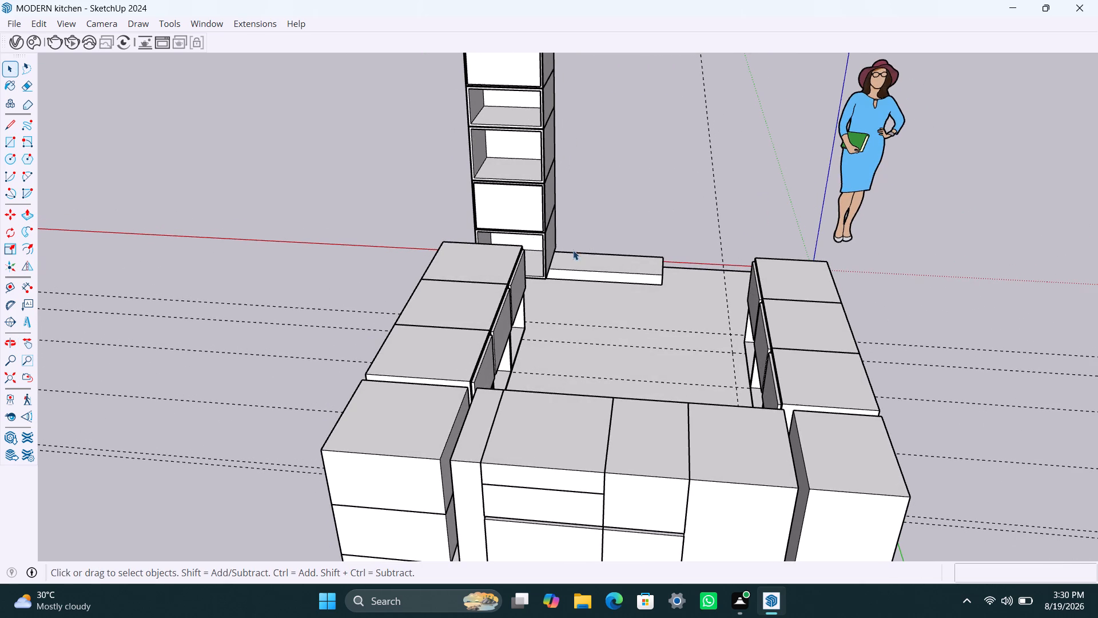
pyautogui.scroll(-4, 547, 284)
pyautogui.moveTo(541, 307); pyautogui.dragTo(584, 307, button='middle')
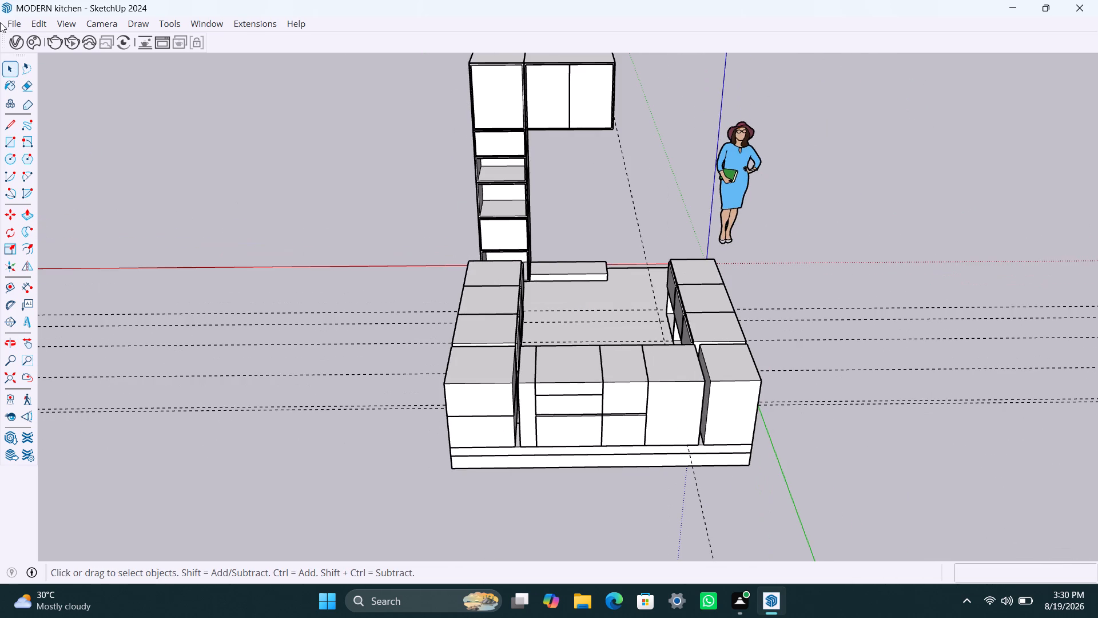
# Delete all construction guides from the model.
pyautogui.click(38, 23)
pyautogui.click(87, 161)
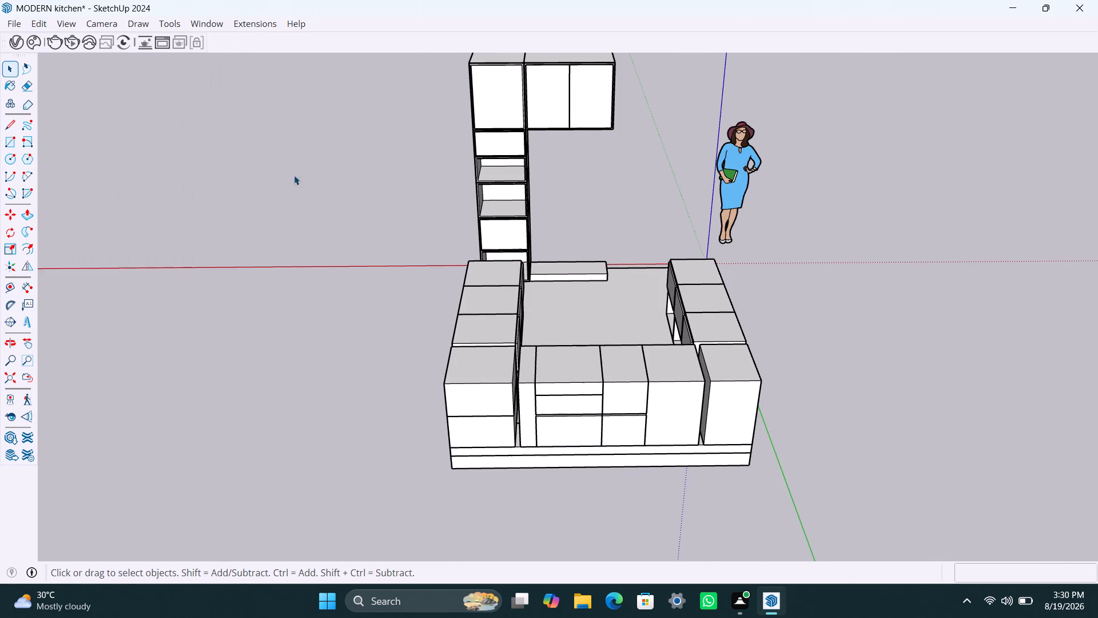
# Unhide all hidden objects in the model.
pyautogui.scroll(-4, 296, 183)
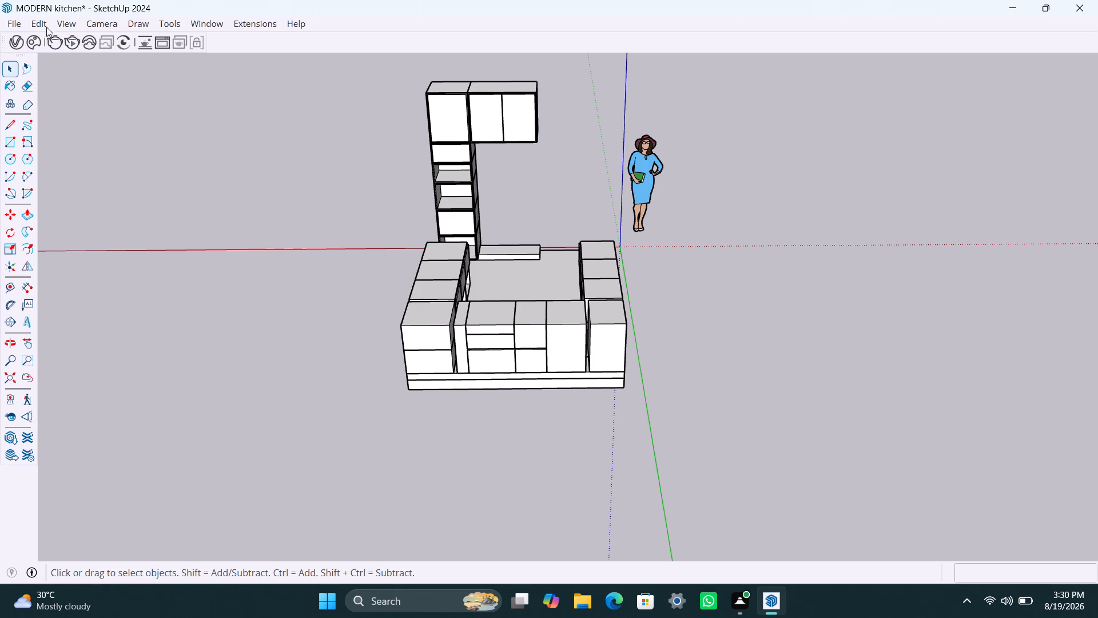
pyautogui.click(44, 18)
pyautogui.click(132, 257)
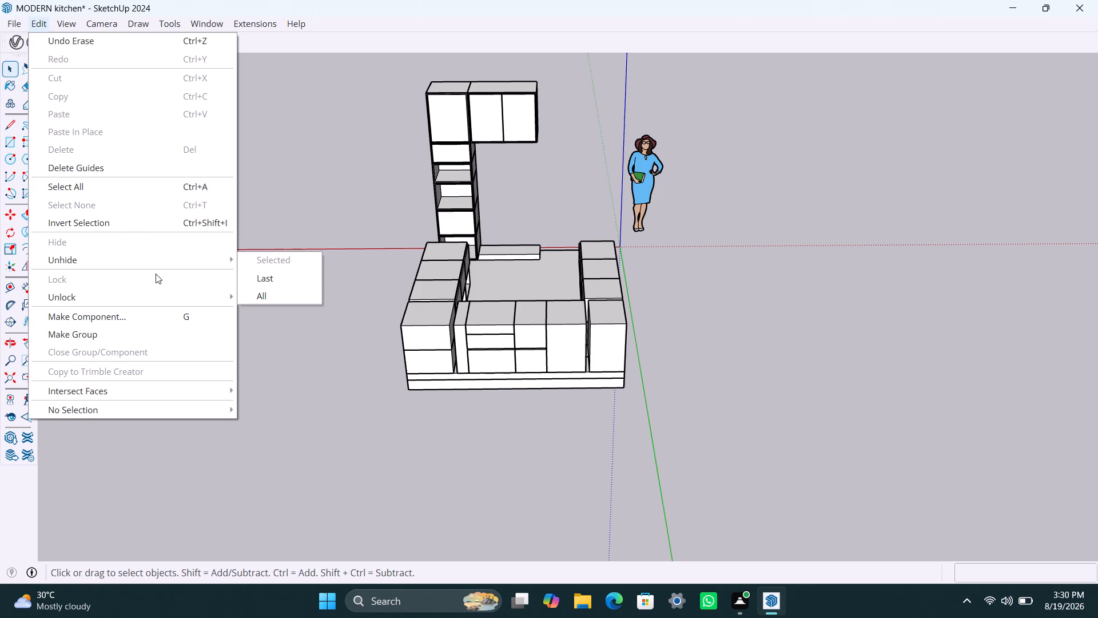
pyautogui.click(265, 294)
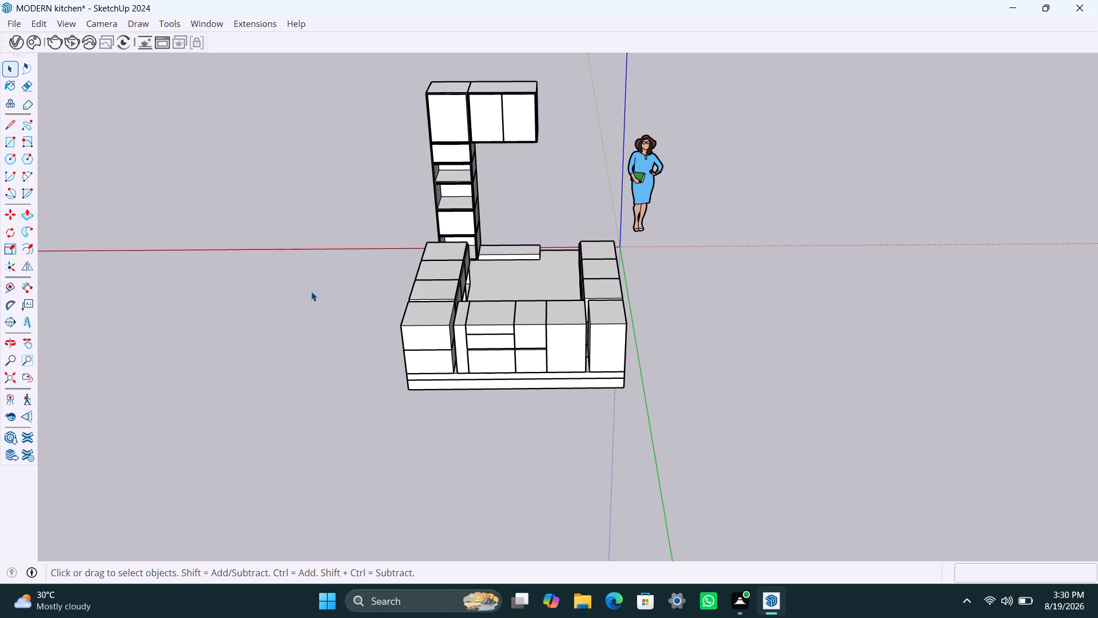
pyautogui.scroll(-3, 412, 316)
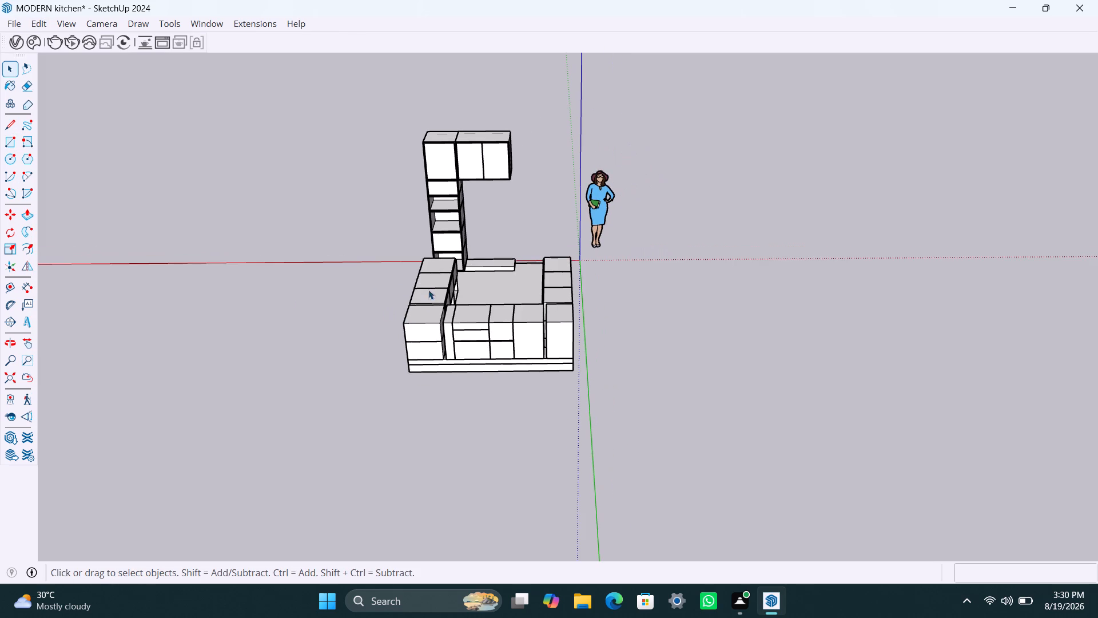
pyautogui.scroll(2, 429, 285)
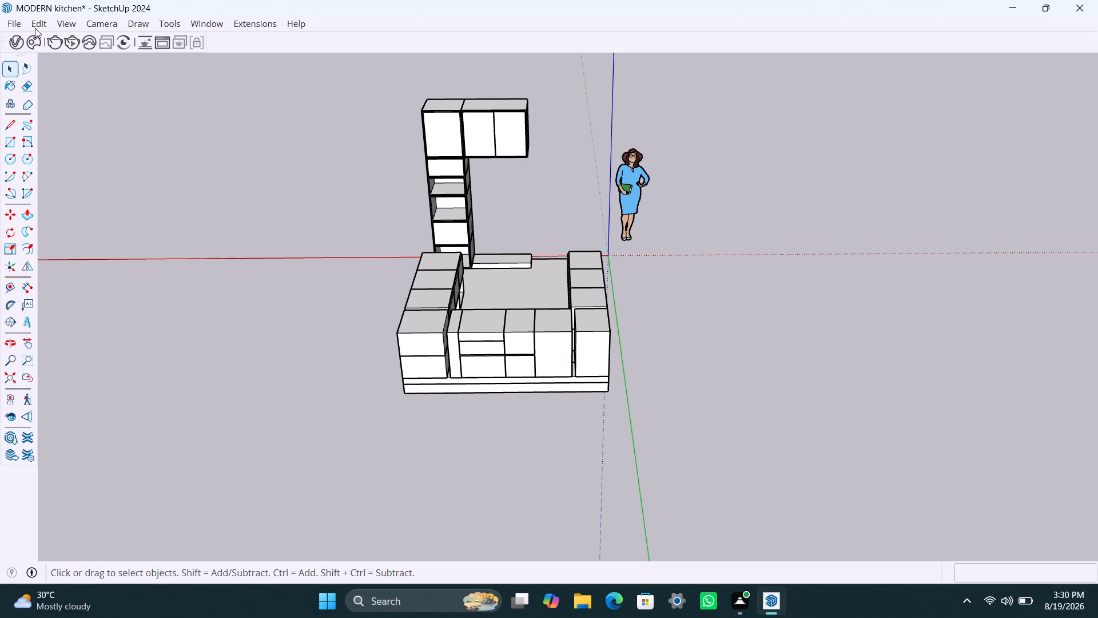
pyautogui.click(37, 25)
pyautogui.click(86, 258)
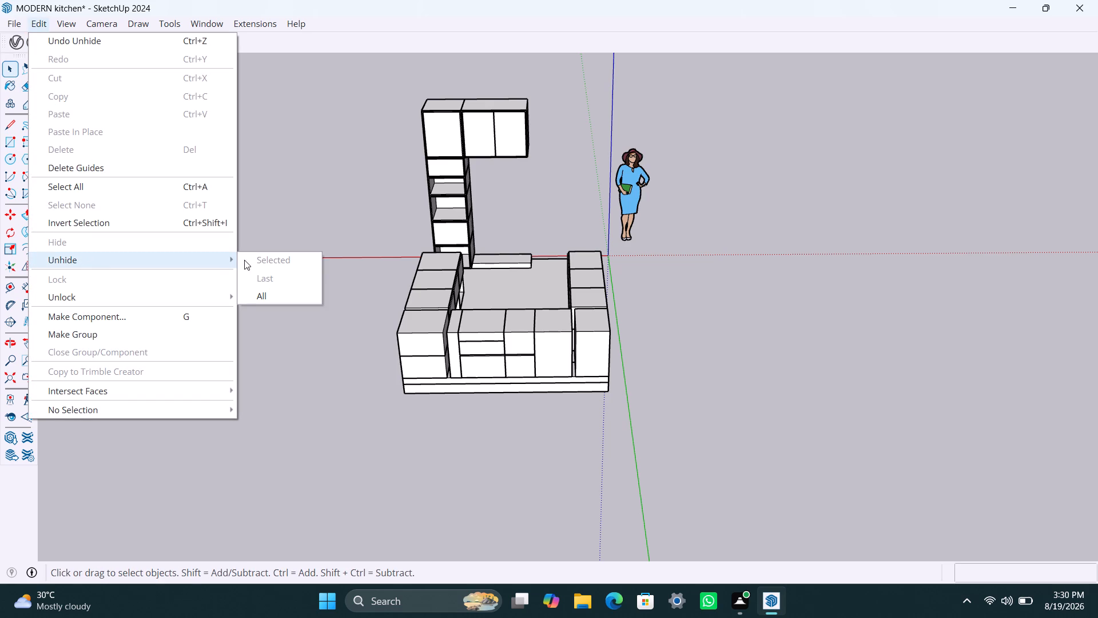
pyautogui.click(262, 291)
pyautogui.doubleClick(262, 291)
pyautogui.rightClick(262, 292)
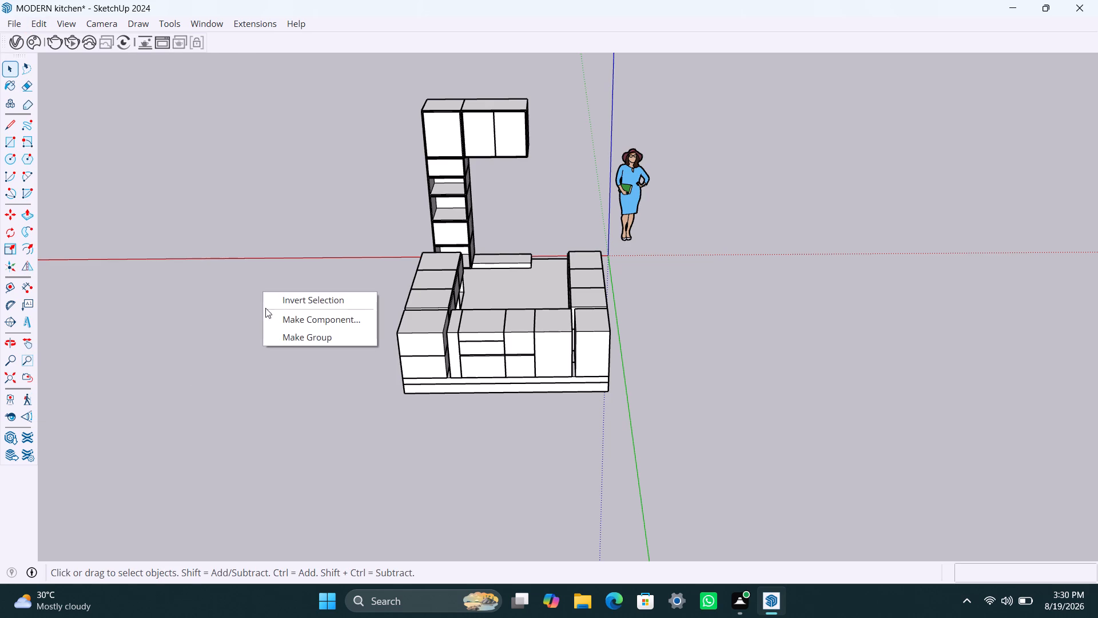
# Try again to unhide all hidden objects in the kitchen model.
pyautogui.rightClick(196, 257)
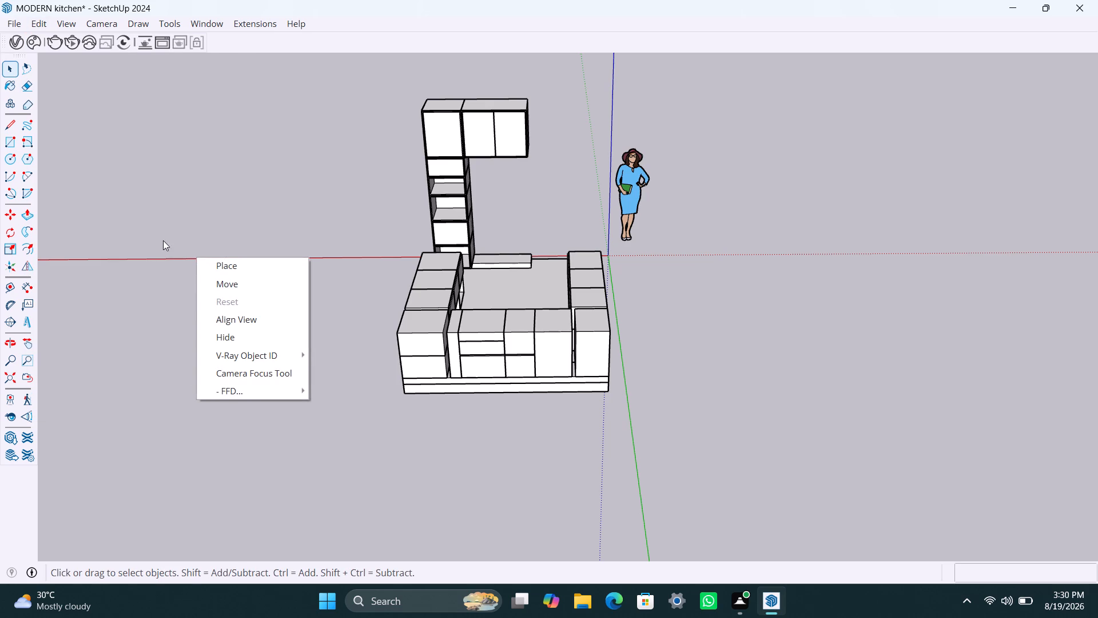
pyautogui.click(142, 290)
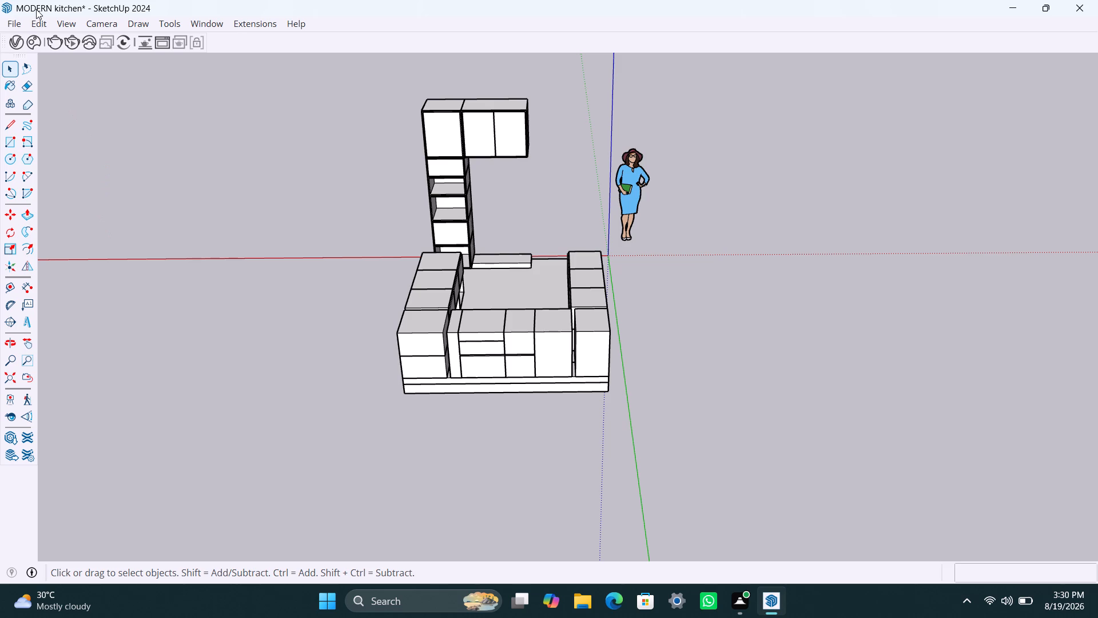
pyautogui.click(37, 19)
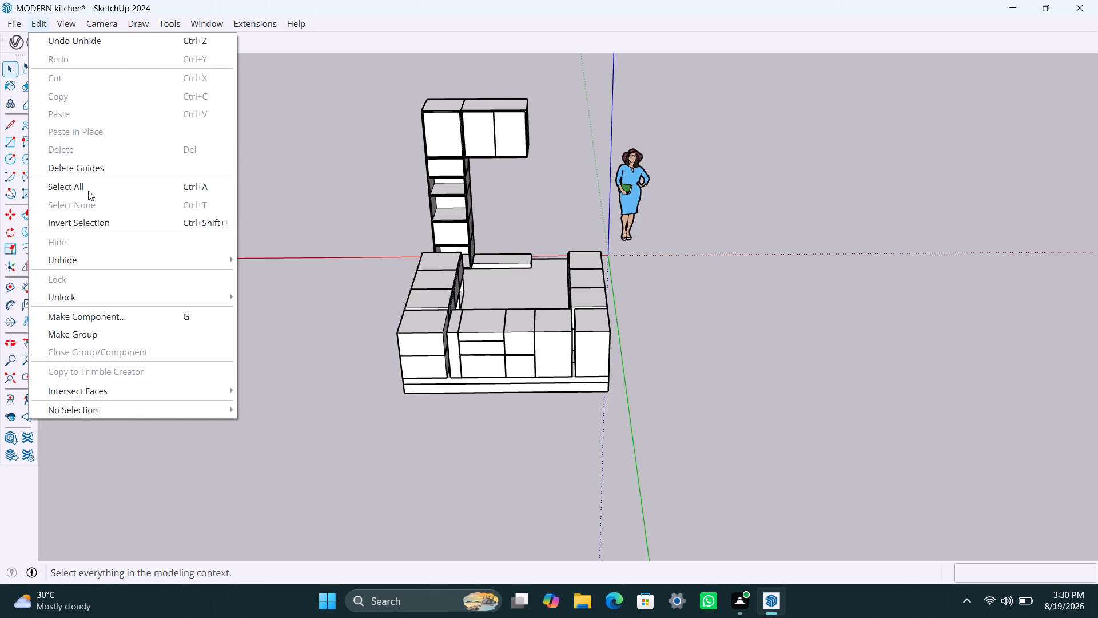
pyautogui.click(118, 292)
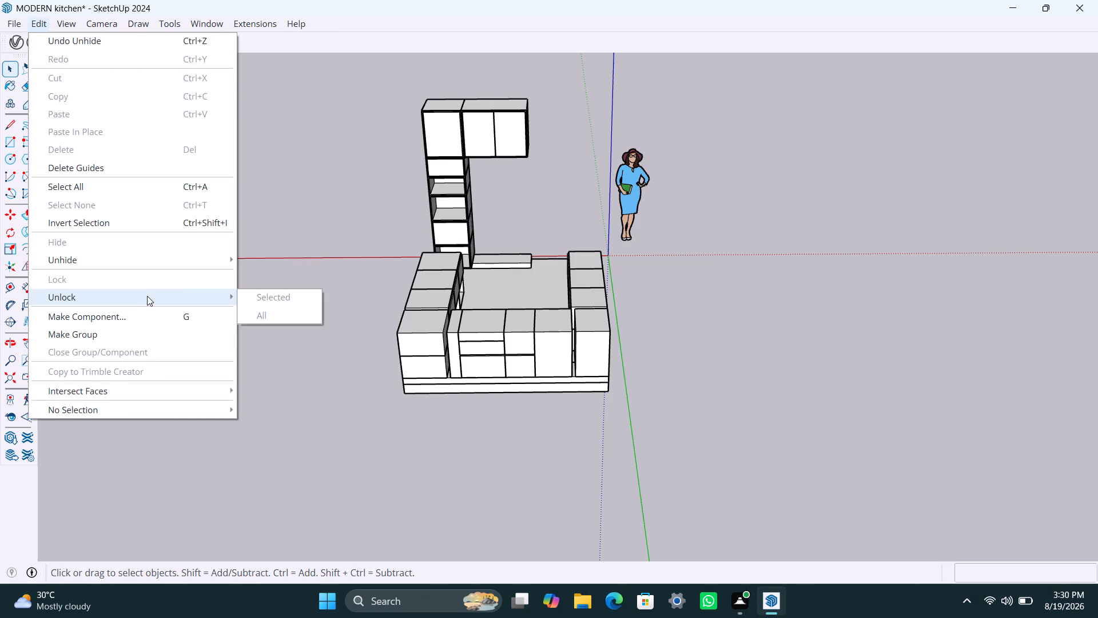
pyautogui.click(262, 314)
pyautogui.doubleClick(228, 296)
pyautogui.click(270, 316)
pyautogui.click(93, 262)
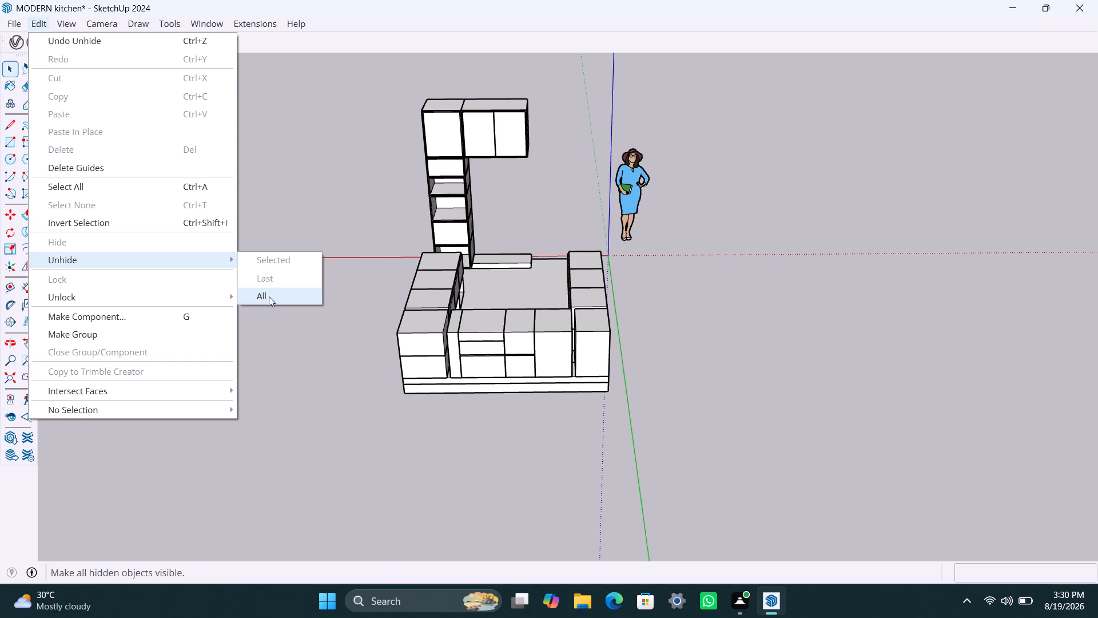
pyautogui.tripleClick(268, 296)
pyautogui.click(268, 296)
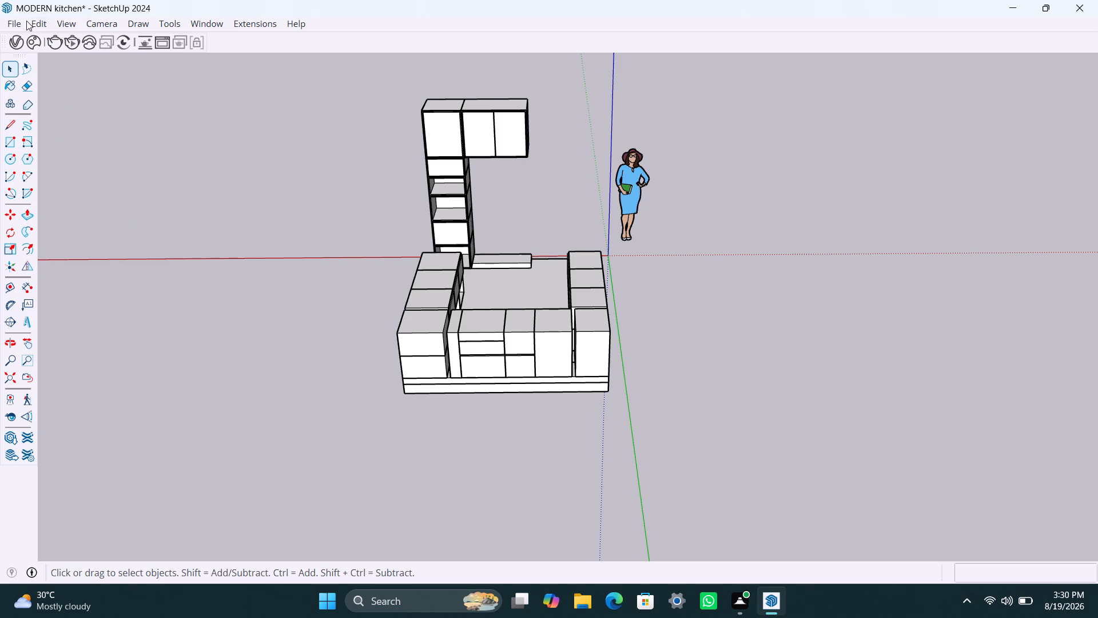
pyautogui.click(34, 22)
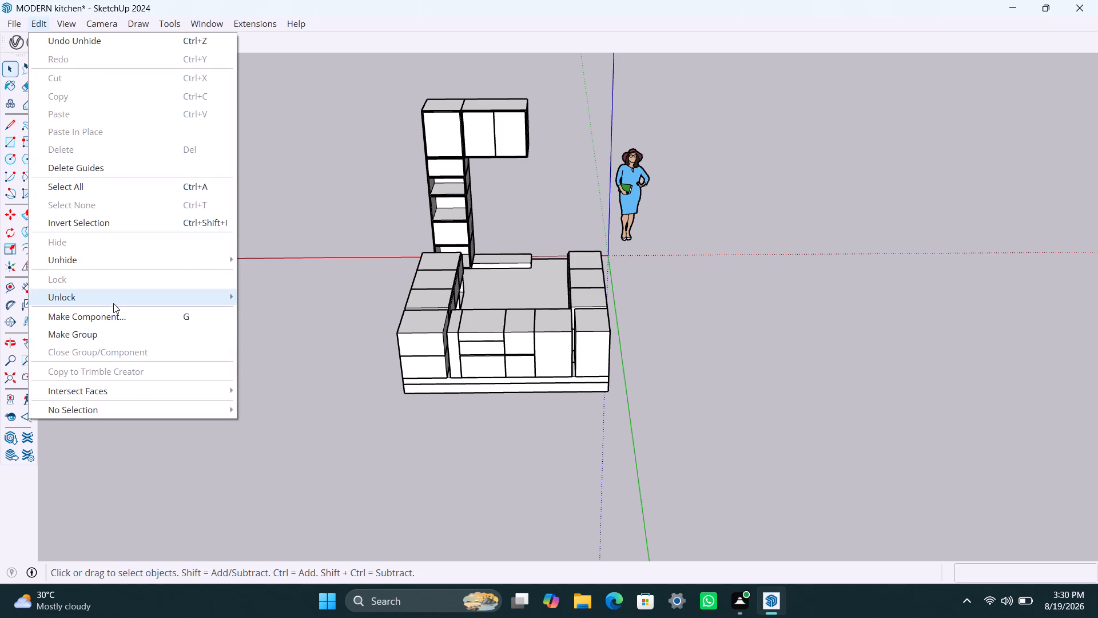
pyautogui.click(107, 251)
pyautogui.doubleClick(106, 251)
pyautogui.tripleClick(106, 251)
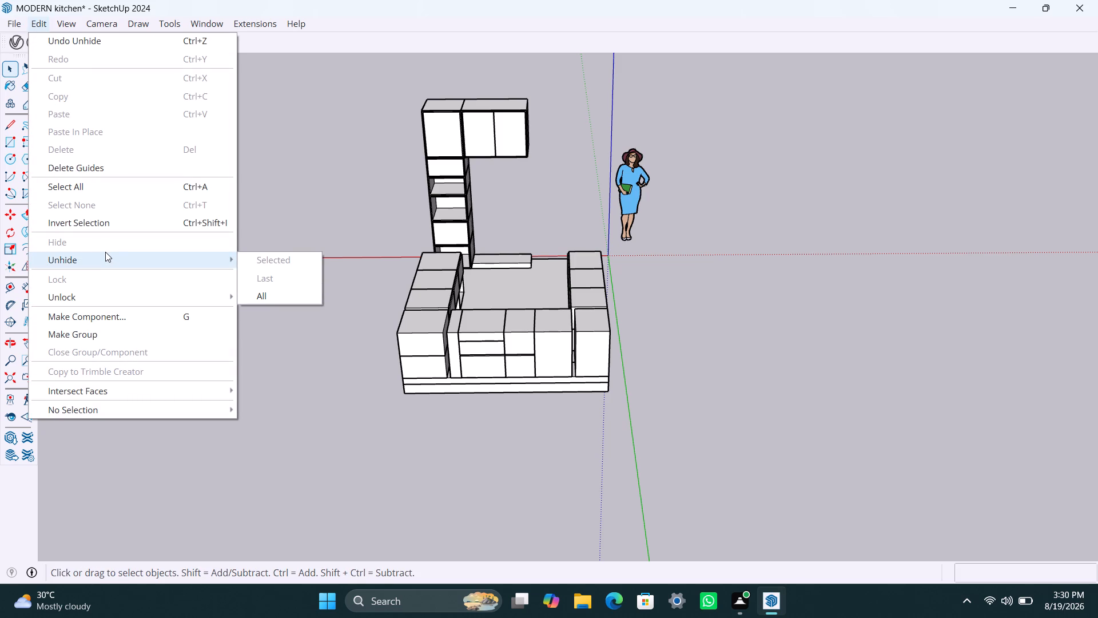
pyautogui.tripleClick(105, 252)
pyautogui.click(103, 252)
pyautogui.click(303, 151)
# Examine the whole kitchen from the front and round to the side beside the base cabinet runs.
pyautogui.scroll(2, 366, 322)
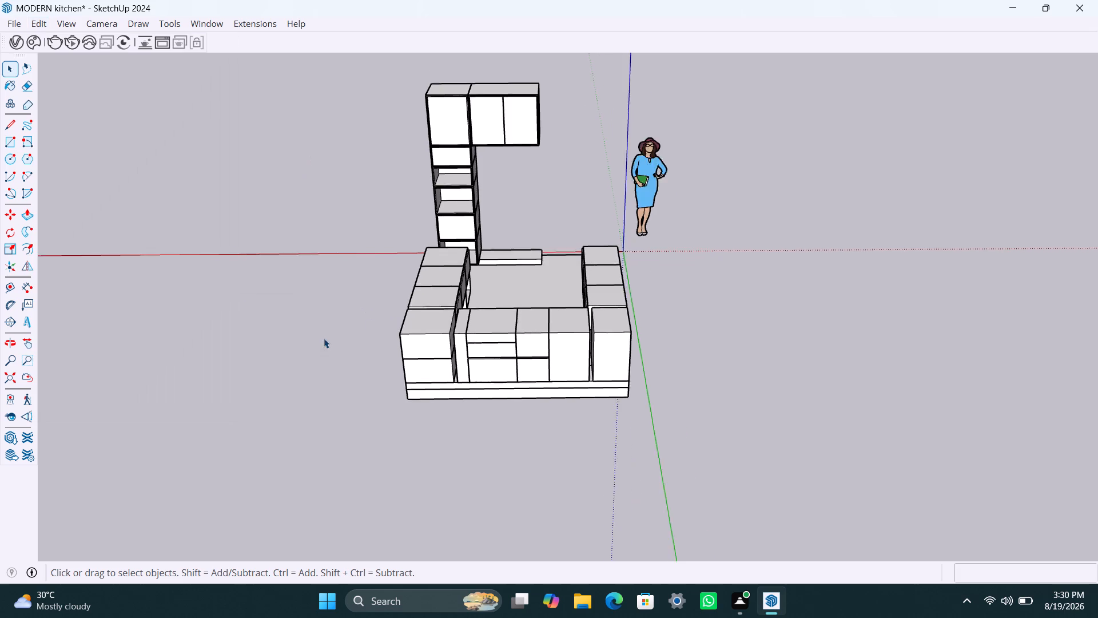
pyautogui.scroll(-20, 319, 348)
pyautogui.scroll(-19, 319, 348)
pyautogui.scroll(8, 327, 336)
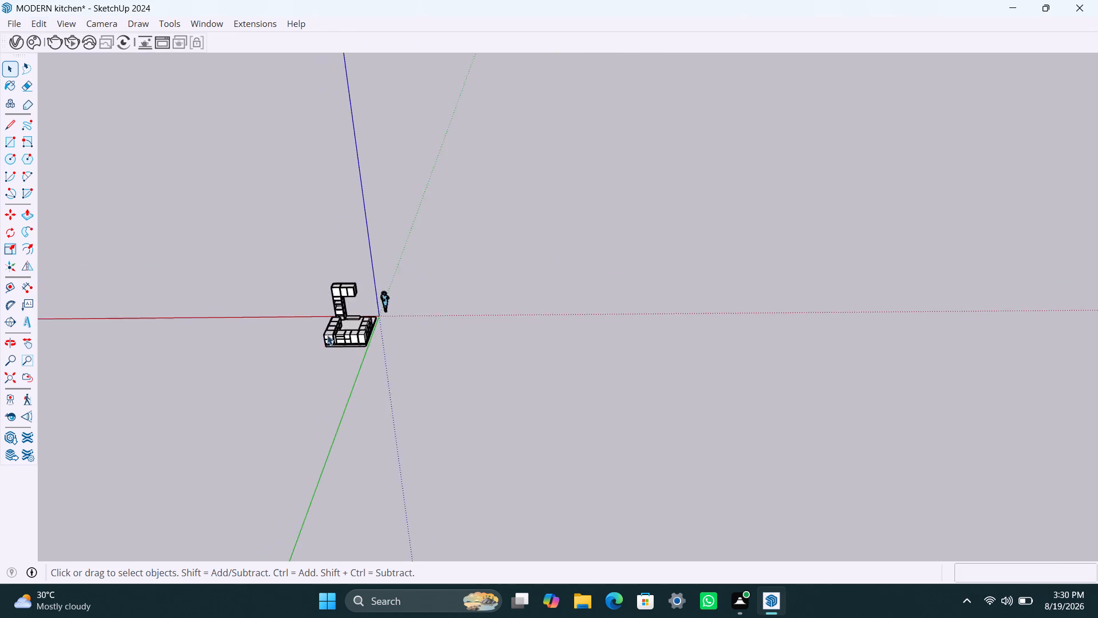
pyautogui.scroll(17, 327, 335)
pyautogui.keyDown('shift'); pyautogui.moveTo(319, 347); pyautogui.dragTo(359, 308, button='middle'); pyautogui.keyUp('shift')
pyautogui.scroll(4, 402, 373)
pyautogui.scroll(-3, 377, 371)
pyautogui.moveTo(356, 373); pyautogui.dragTo(167, 410, button='middle')
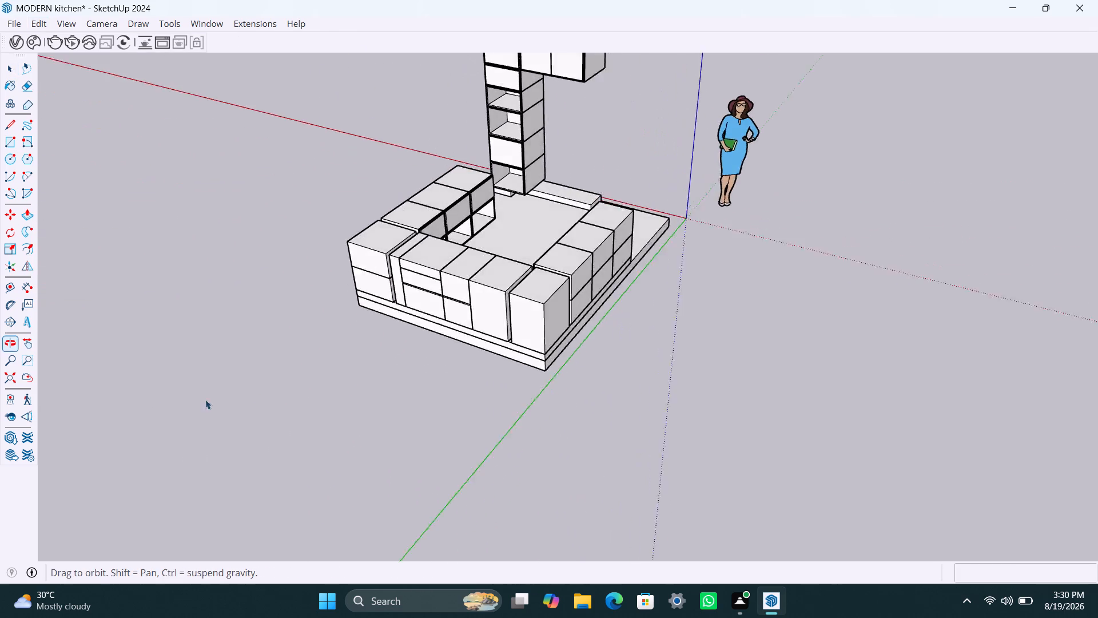
pyautogui.scroll(-5, 342, 383)
pyautogui.moveTo(365, 391); pyautogui.dragTo(120, 415, button='middle')
pyautogui.scroll(2, 495, 336)
pyautogui.moveTo(480, 333); pyautogui.dragTo(425, 340, button='middle')
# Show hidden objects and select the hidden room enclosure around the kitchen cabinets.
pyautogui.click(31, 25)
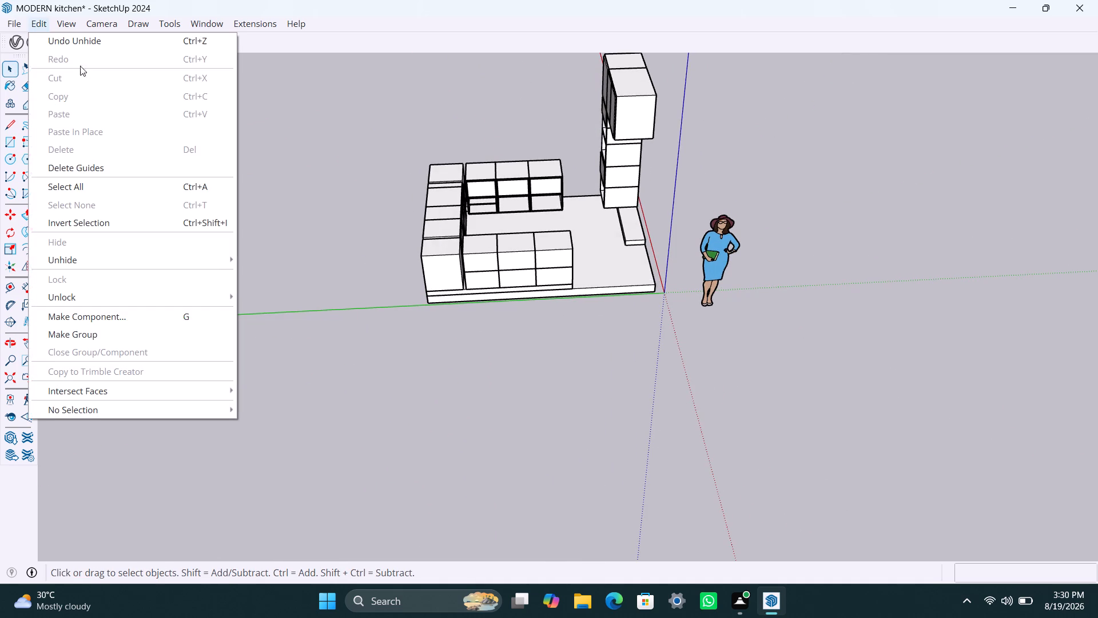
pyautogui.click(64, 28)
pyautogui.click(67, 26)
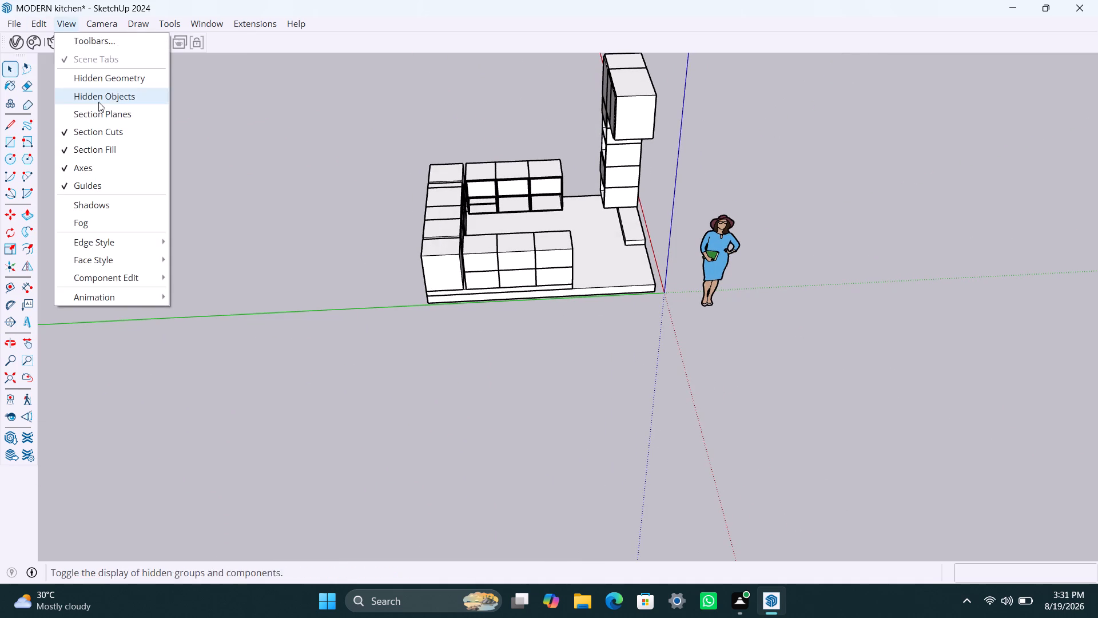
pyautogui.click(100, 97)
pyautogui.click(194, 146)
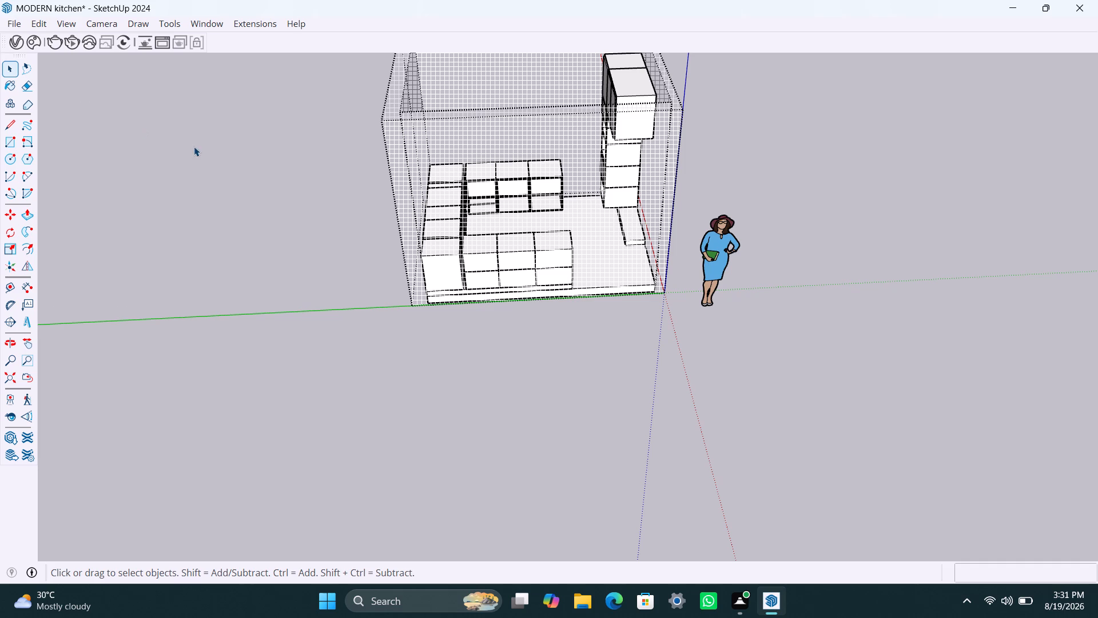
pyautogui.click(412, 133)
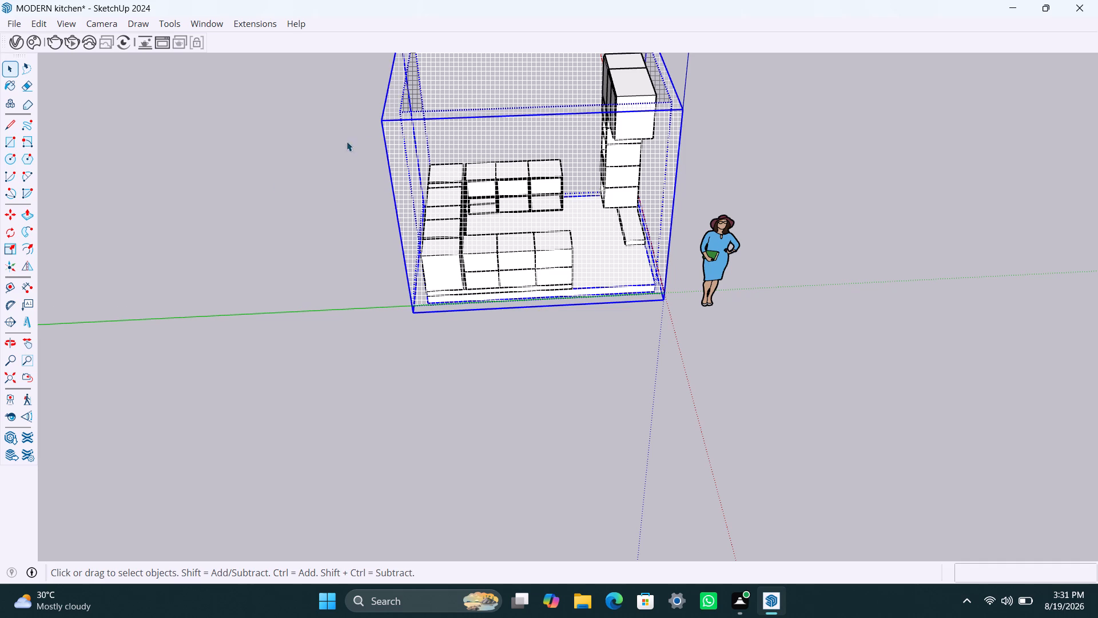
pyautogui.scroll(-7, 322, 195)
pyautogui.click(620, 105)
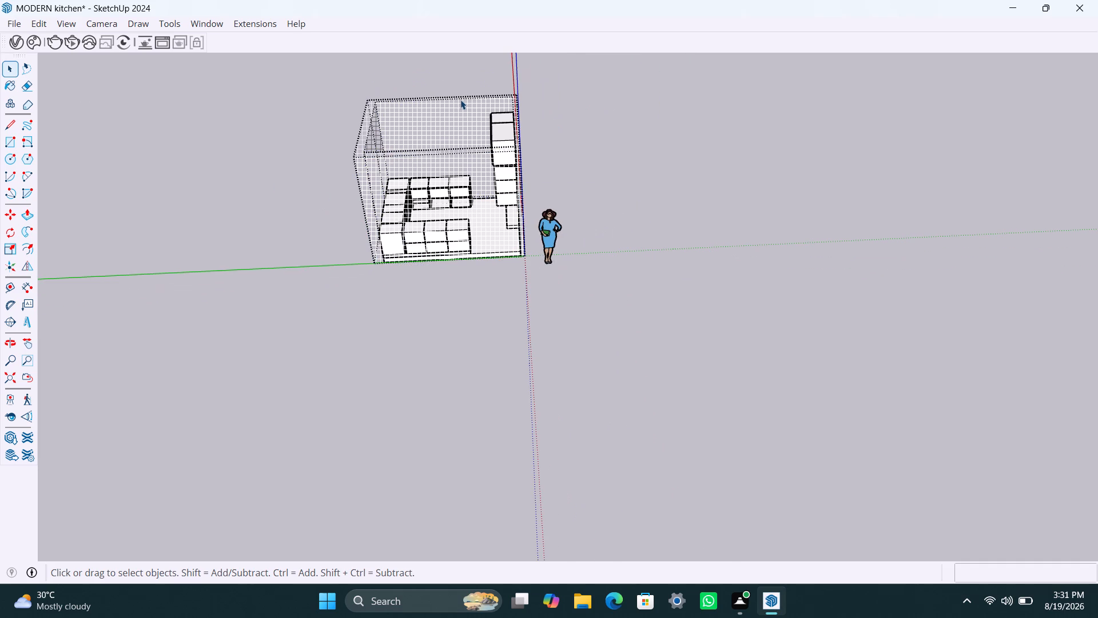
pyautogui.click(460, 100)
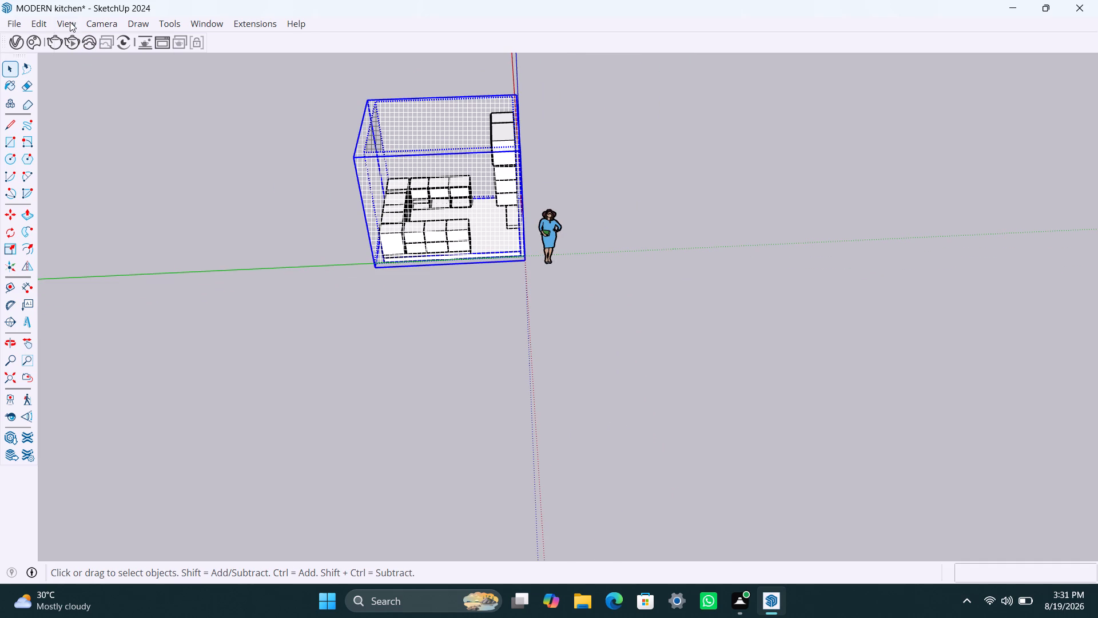
# Turn off the display of section cuts, axes, guides and section fill.
pyautogui.click(70, 22)
pyautogui.click(65, 137)
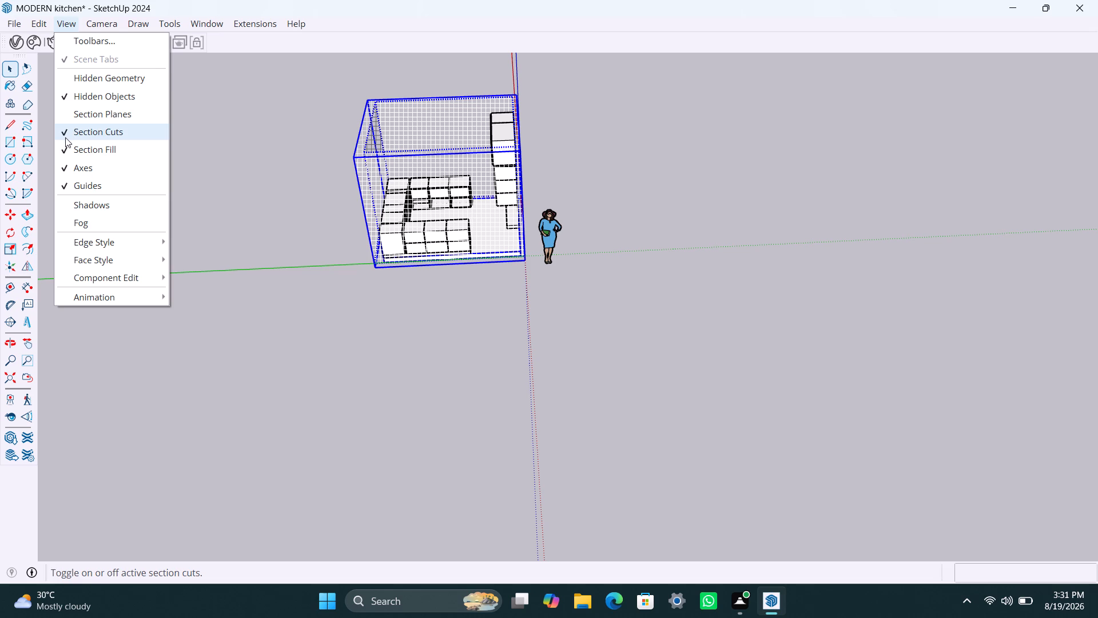
pyautogui.click(66, 23)
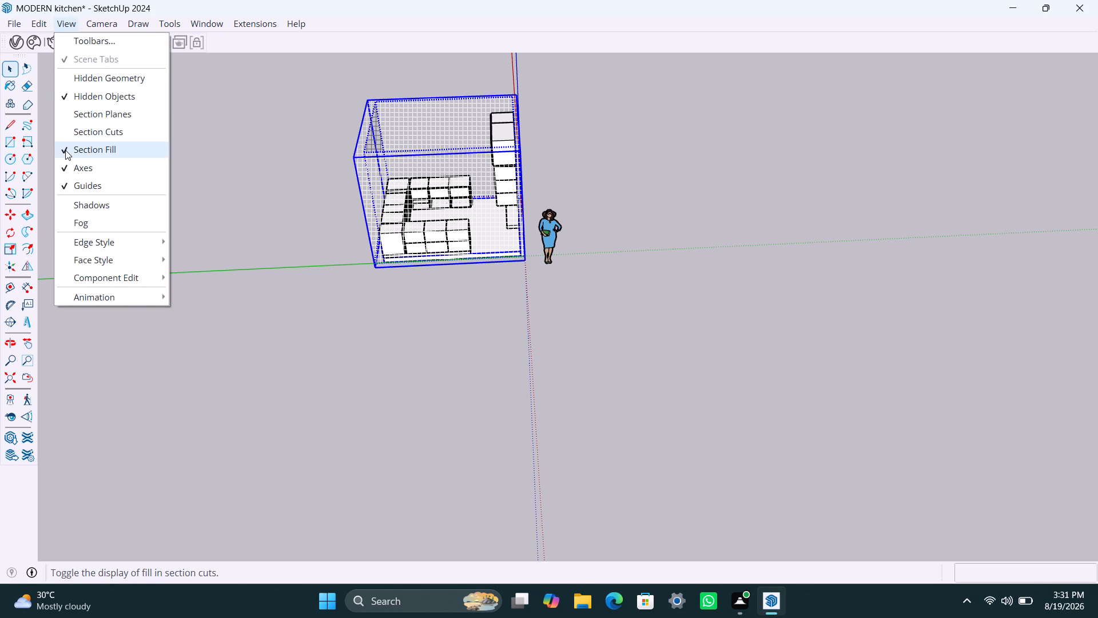
pyautogui.click(64, 165)
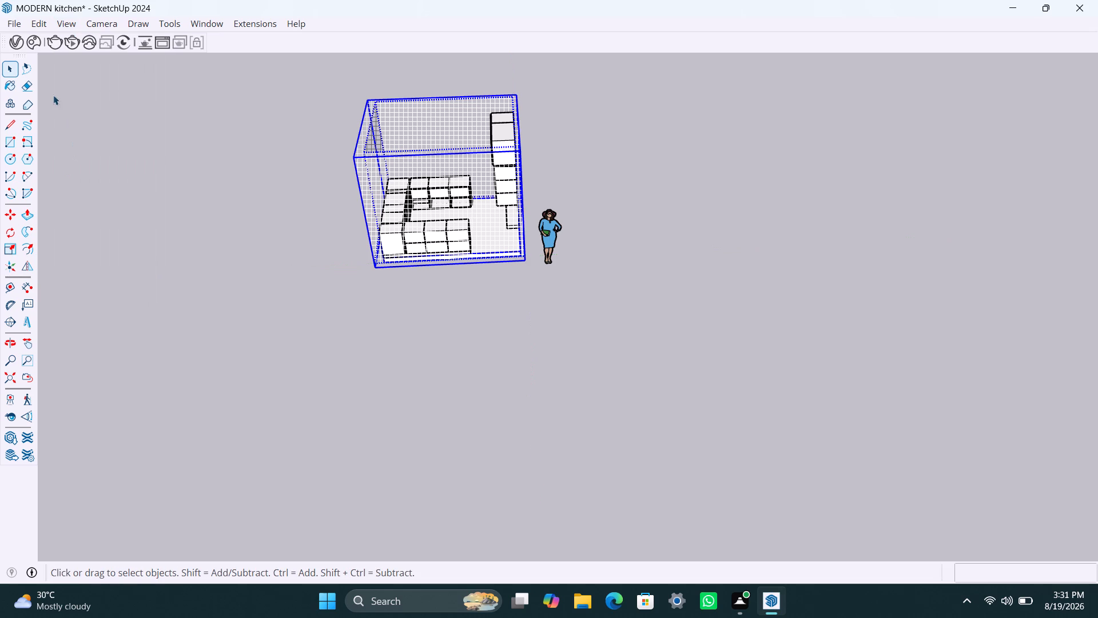
pyautogui.click(69, 22)
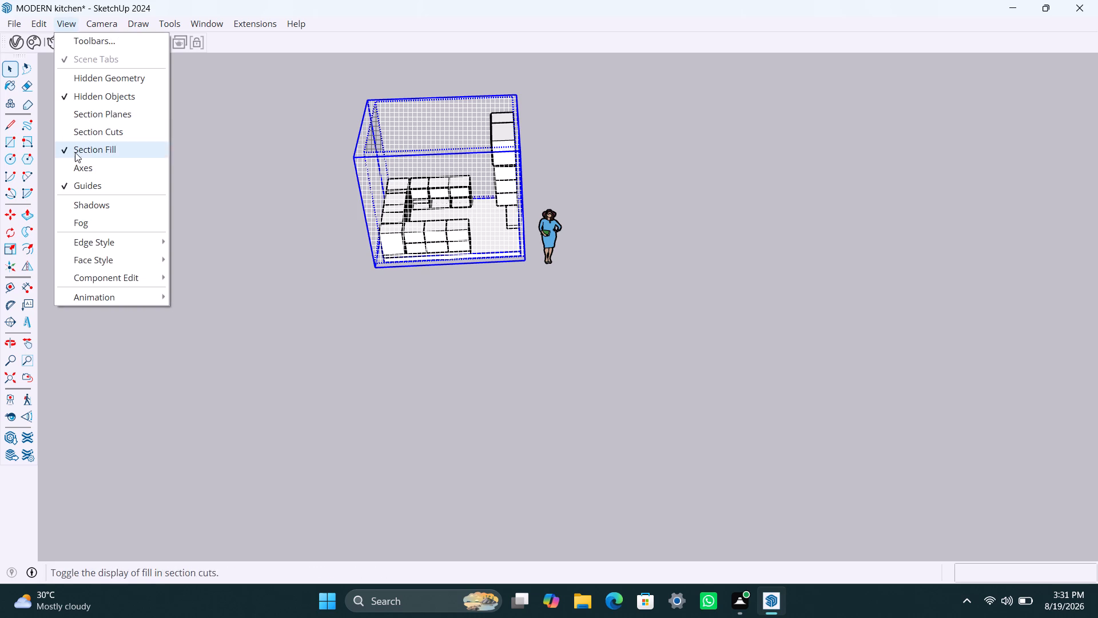
pyautogui.click(69, 181)
pyautogui.click(70, 22)
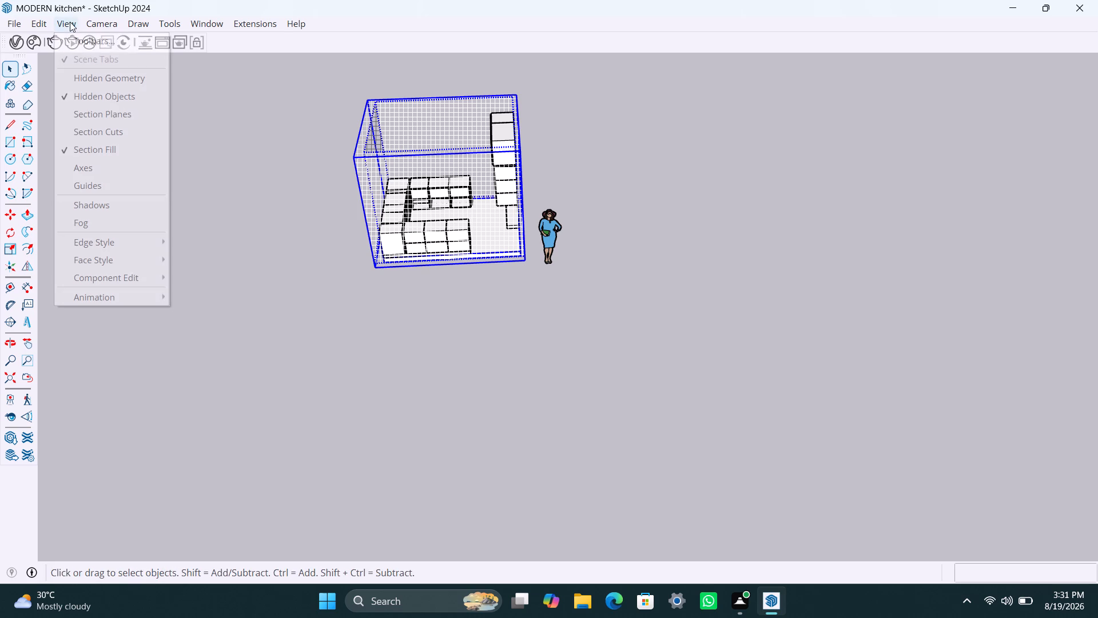
pyautogui.click(70, 149)
pyautogui.click(63, 22)
pyautogui.click(63, 59)
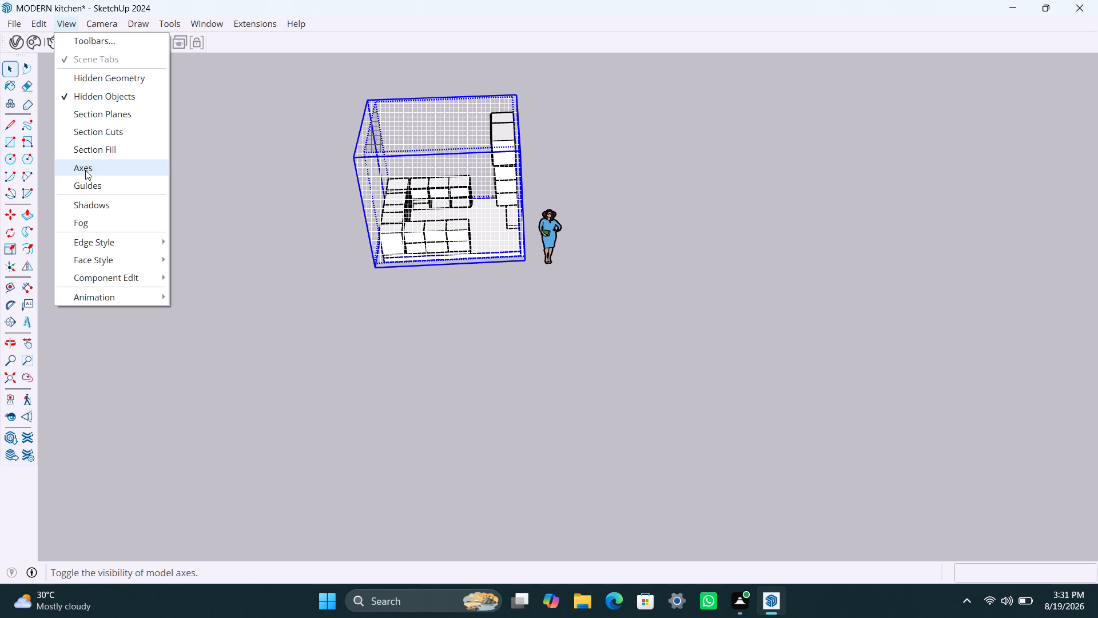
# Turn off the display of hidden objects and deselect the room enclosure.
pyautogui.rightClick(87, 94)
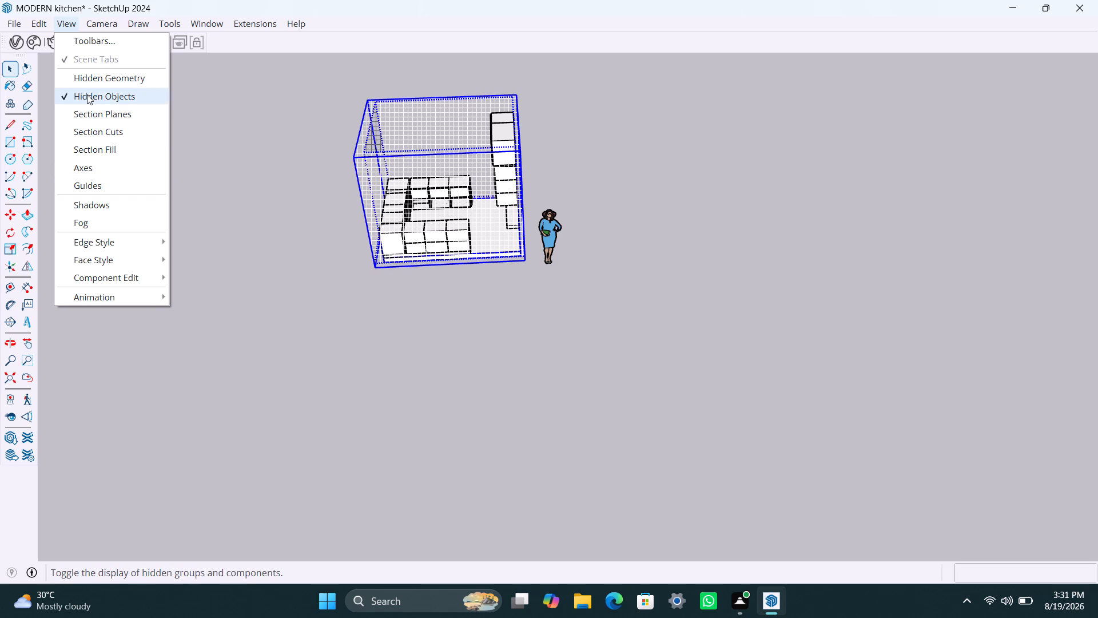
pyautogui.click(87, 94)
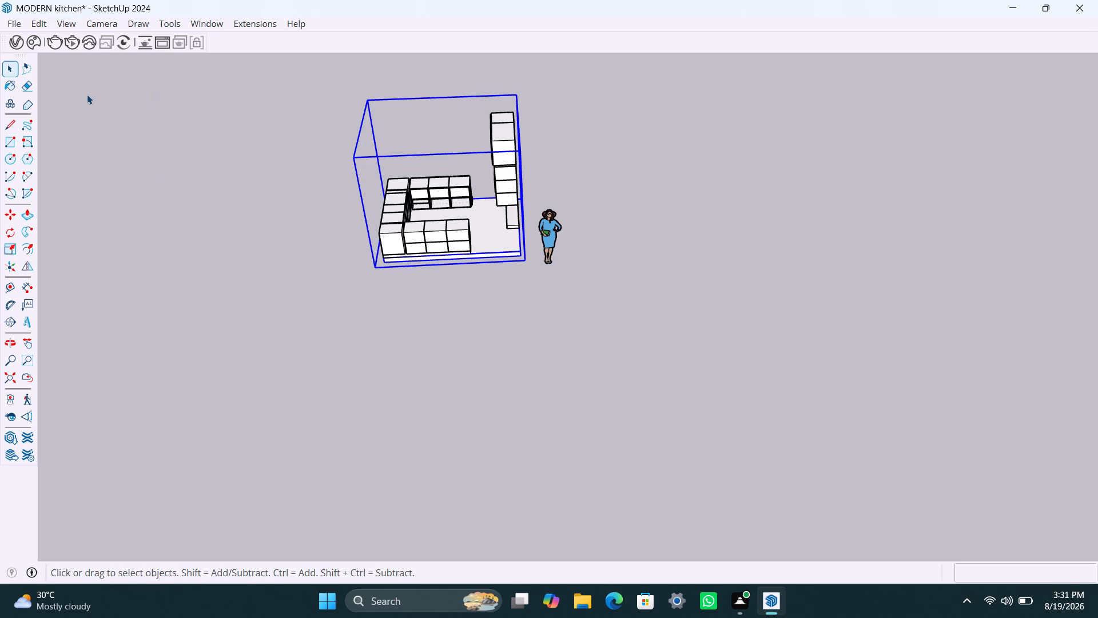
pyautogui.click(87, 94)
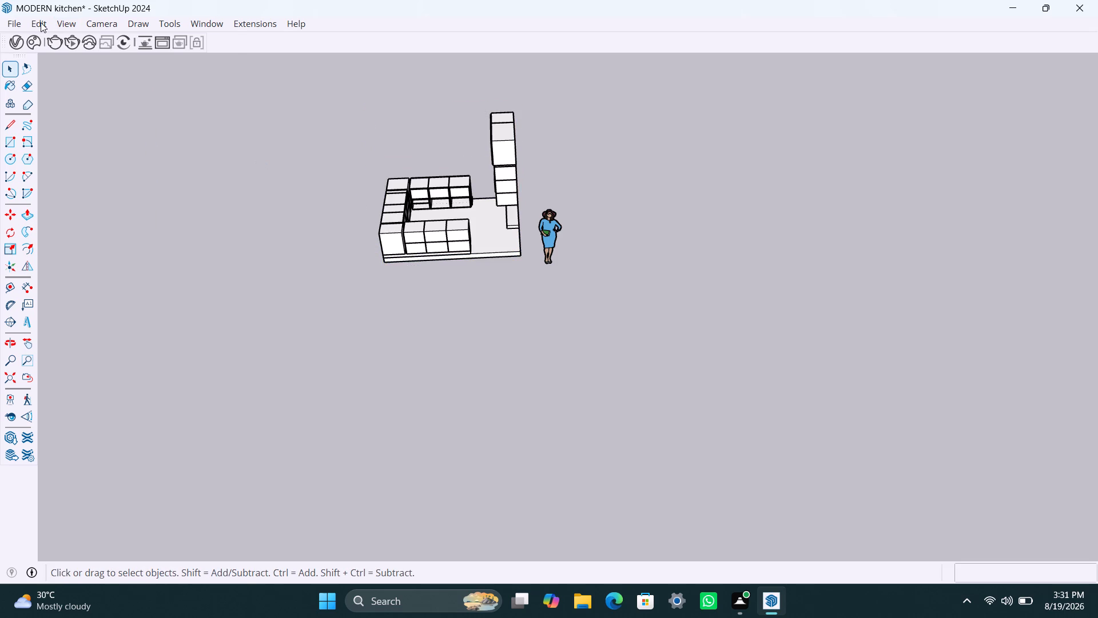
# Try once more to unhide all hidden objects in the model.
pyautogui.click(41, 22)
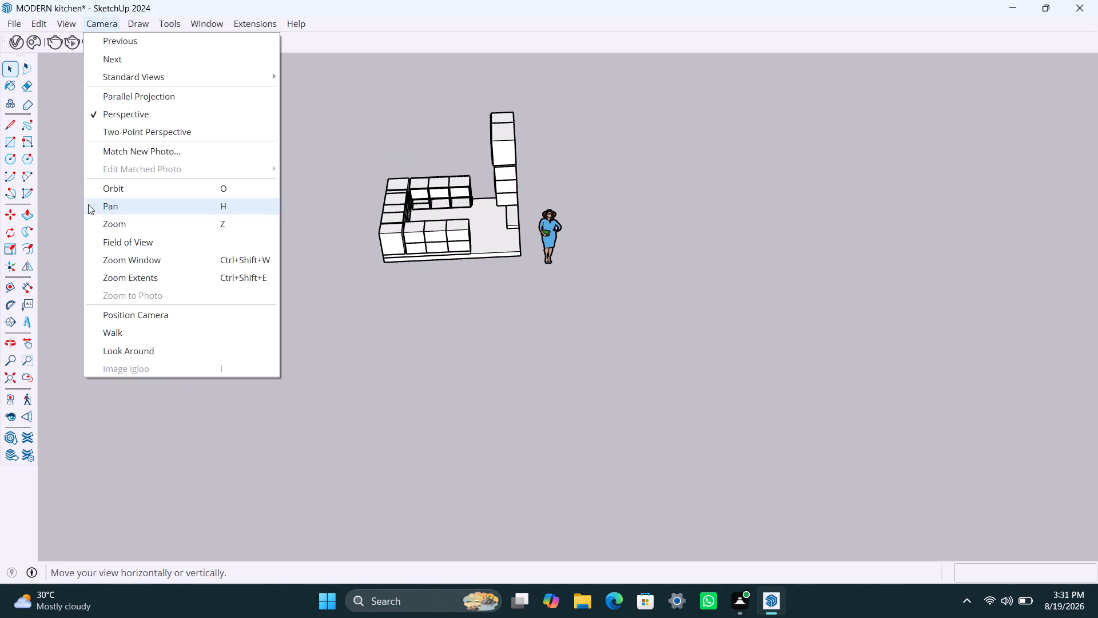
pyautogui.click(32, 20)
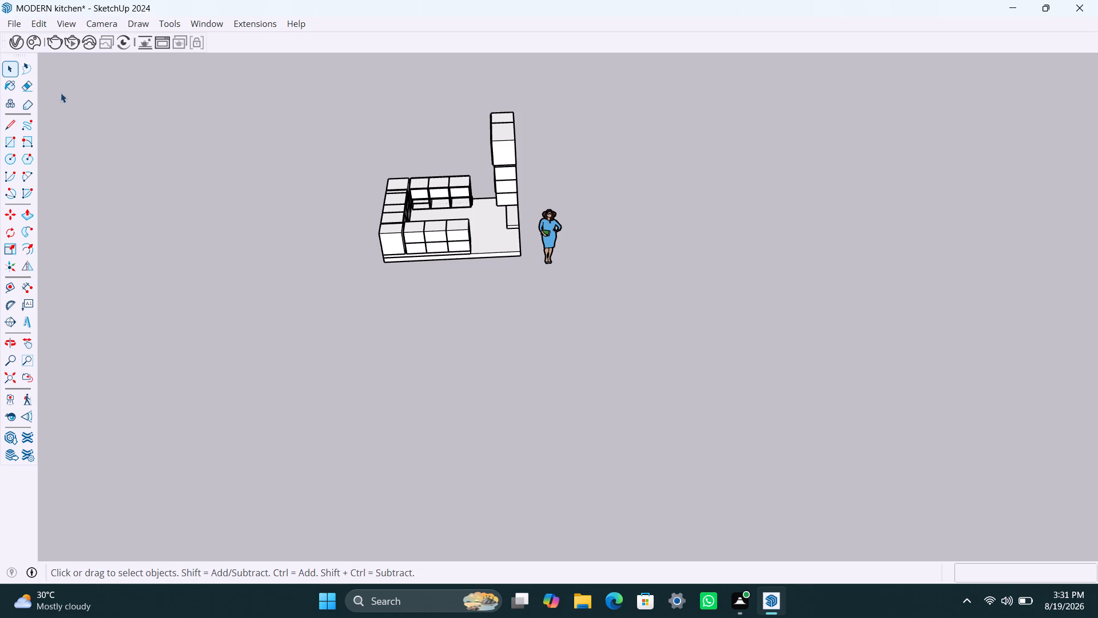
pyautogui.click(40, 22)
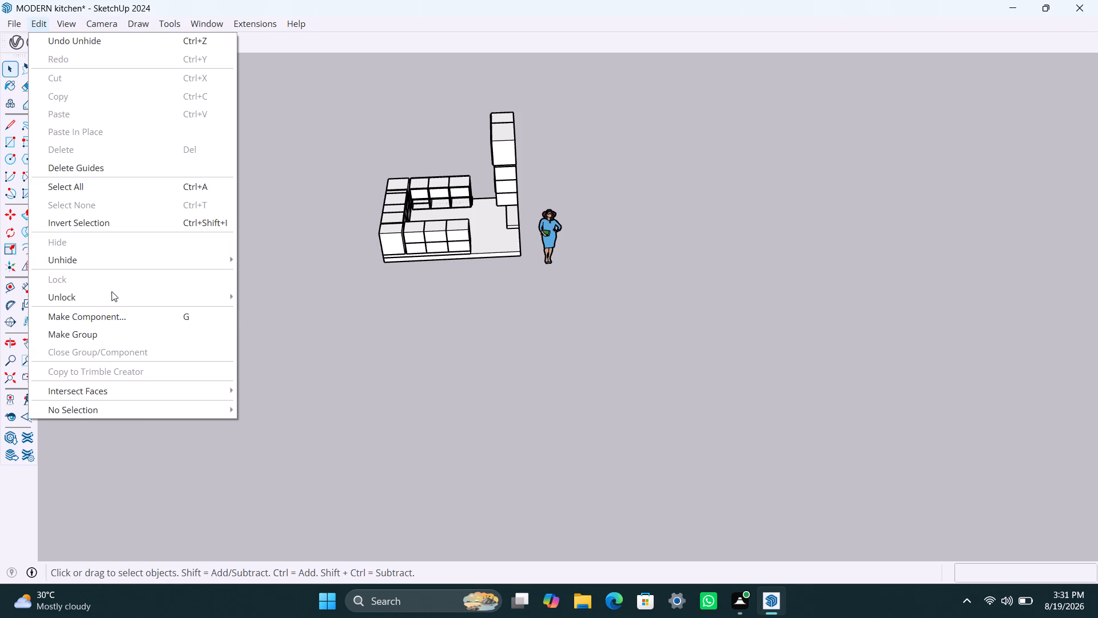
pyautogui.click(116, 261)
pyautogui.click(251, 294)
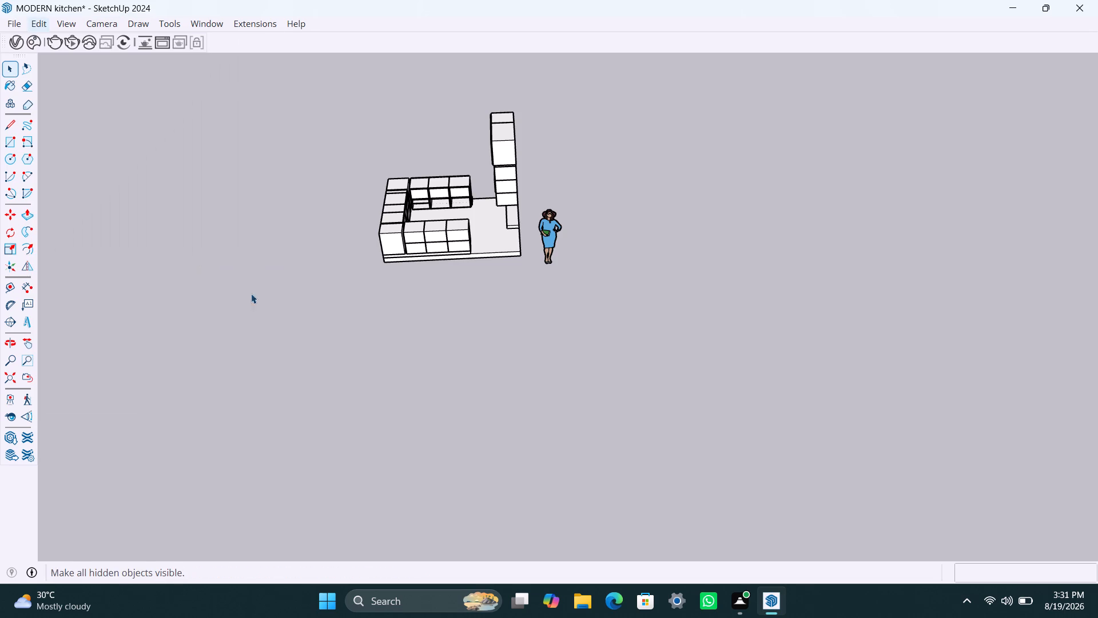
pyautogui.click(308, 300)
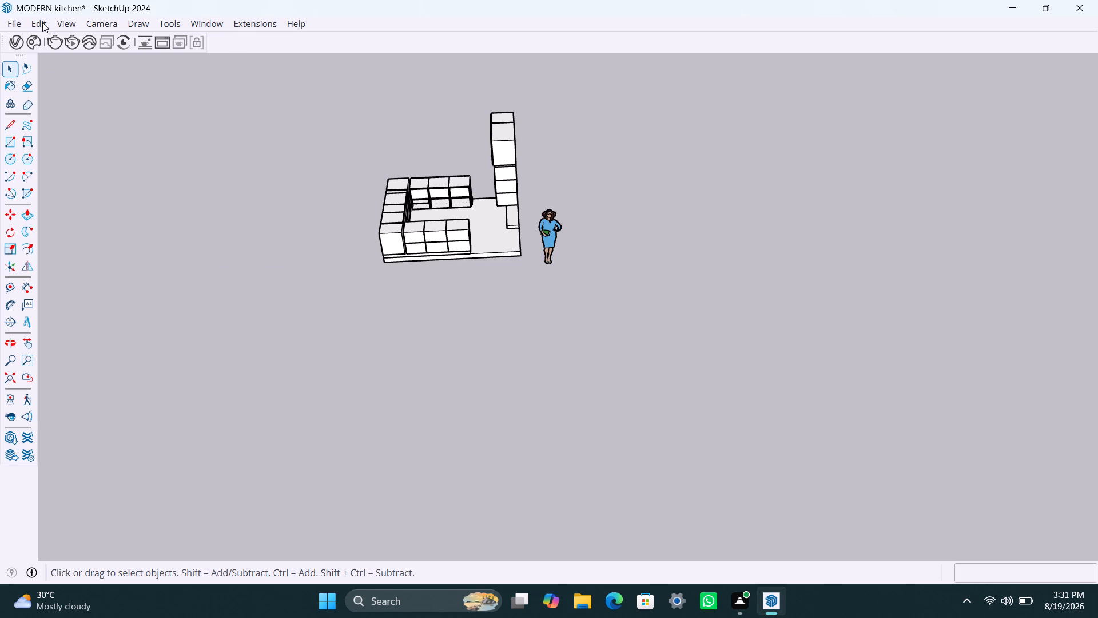
# Turn on the display of hidden geometry.
pyautogui.click(42, 22)
pyautogui.click(63, 21)
pyautogui.click(63, 25)
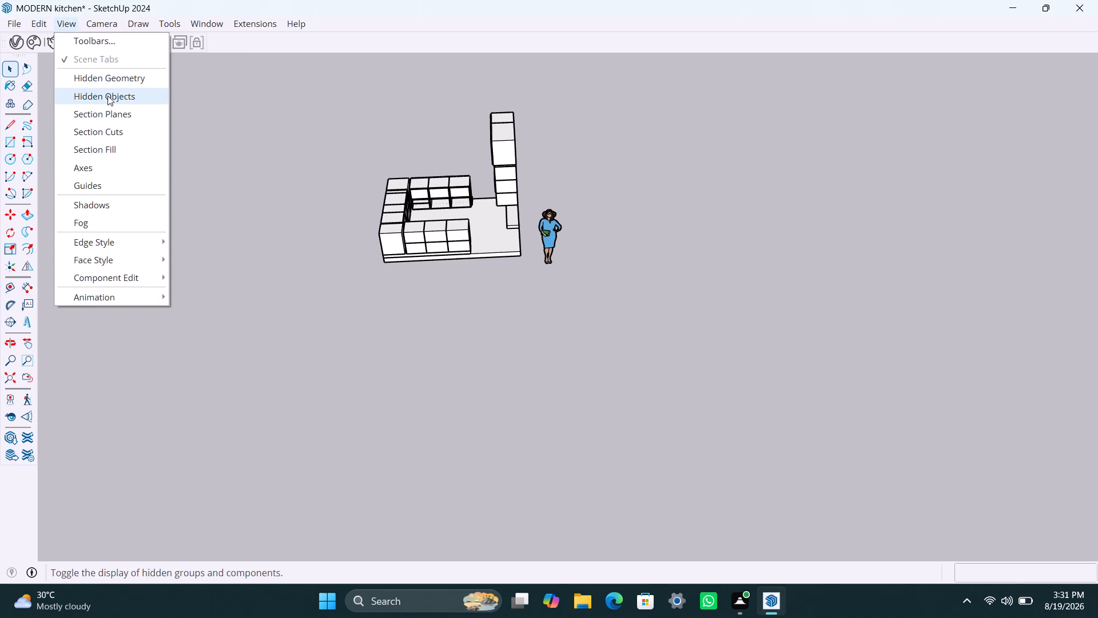
pyautogui.click(98, 81)
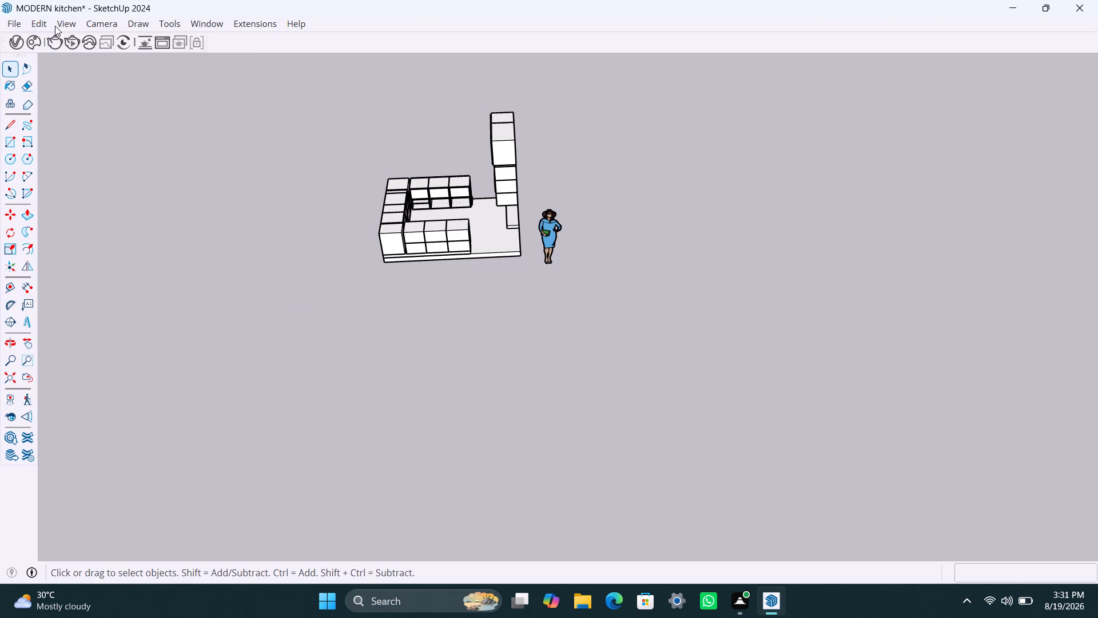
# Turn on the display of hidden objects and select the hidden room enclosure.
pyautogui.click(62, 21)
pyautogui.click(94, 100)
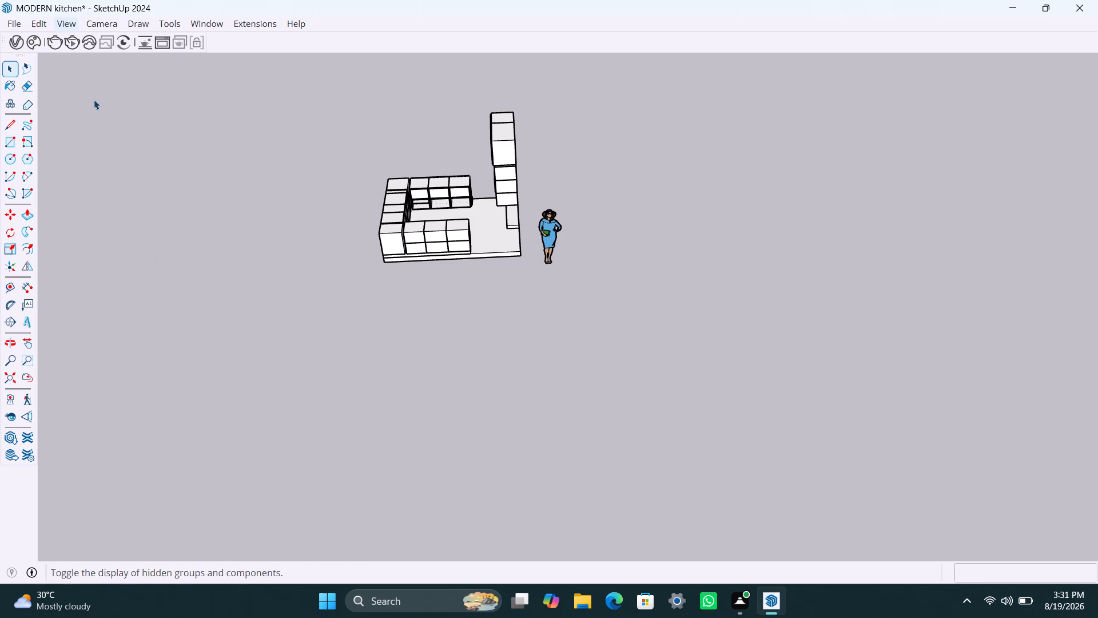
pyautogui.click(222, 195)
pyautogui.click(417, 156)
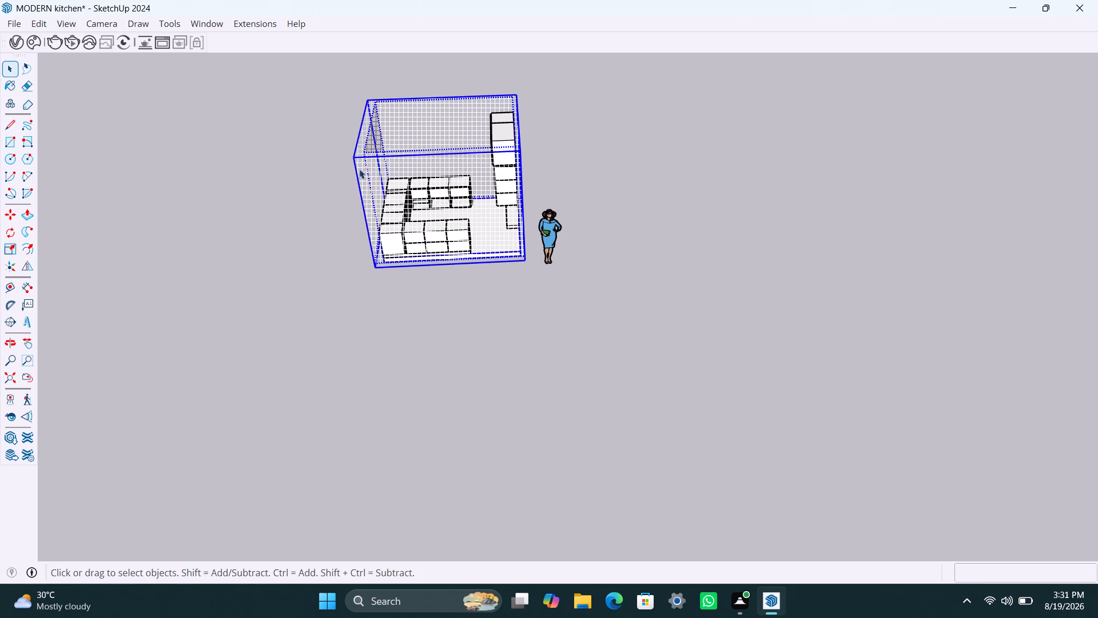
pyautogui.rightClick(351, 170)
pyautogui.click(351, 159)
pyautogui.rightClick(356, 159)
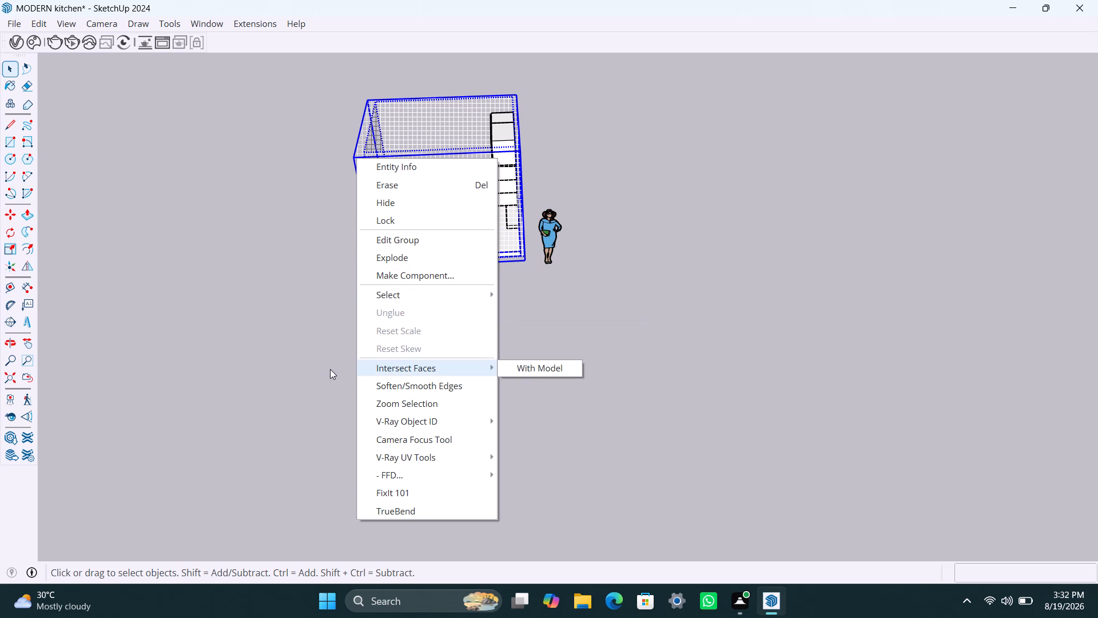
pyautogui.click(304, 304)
# Undo the last four edits to the model and clear the selection.
pyautogui.scroll(2, 451, 213)
pyautogui.moveTo(403, 330); pyautogui.dragTo(313, 330, button='middle')
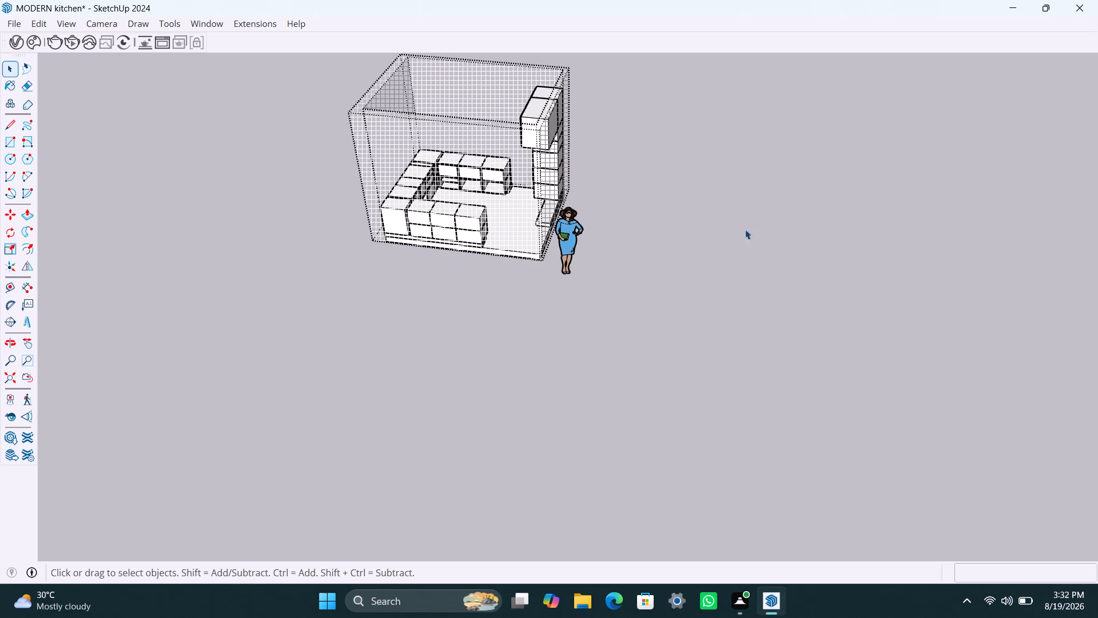
pyautogui.click(755, 224)
pyautogui.scroll(4, 629, 288)
pyautogui.moveTo(618, 291); pyautogui.dragTo(267, 220, button='middle')
pyautogui.scroll(-6, 761, 251)
pyautogui.moveTo(747, 268); pyautogui.dragTo(546, 266, button='middle')
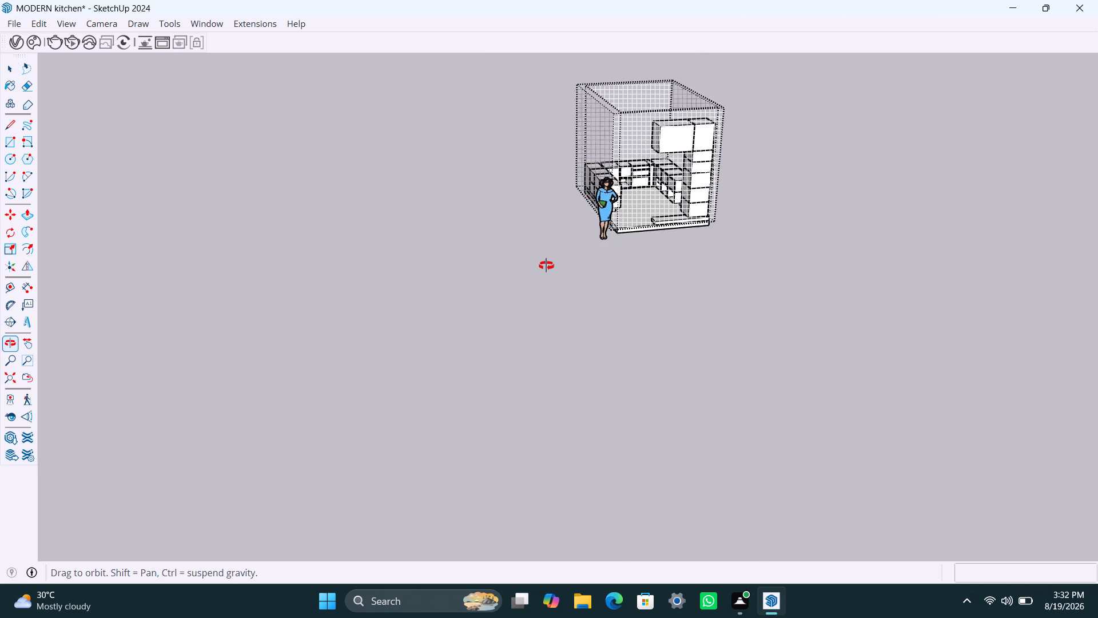
pyautogui.moveTo(546, 266); pyautogui.dragTo(695, 283, button='middle')
pyautogui.scroll(-9, 678, 289)
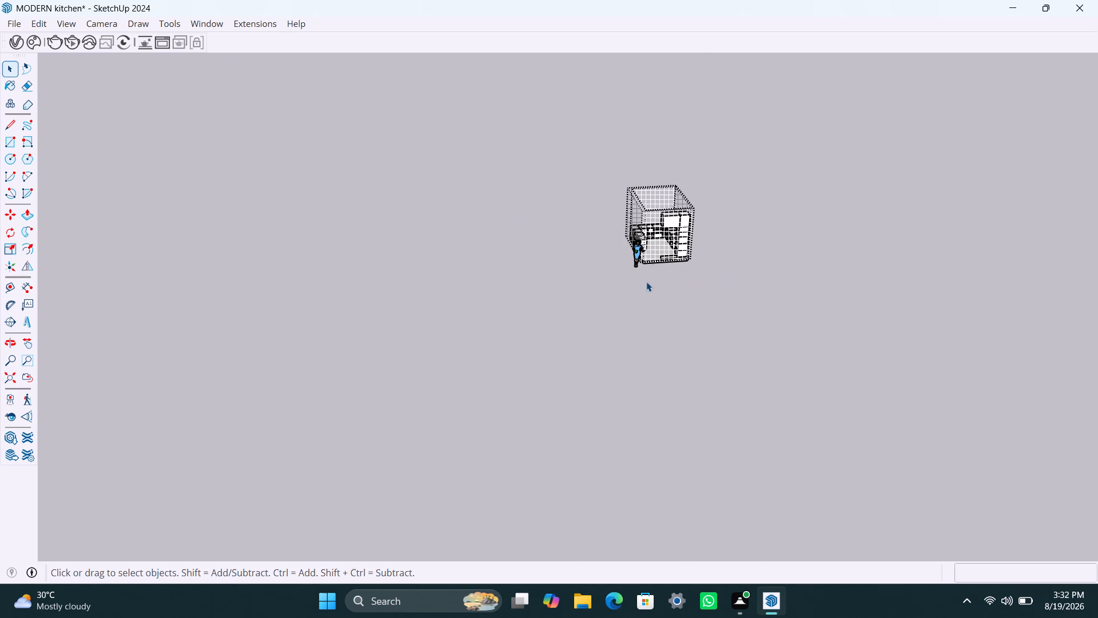
pyautogui.hotkey('ctrl', 'z')
pyautogui.hotkey('ctrl', 'z')
pyautogui.hotkey('ctrl', 'z')
pyautogui.hotkey('ctrl', 'z')
pyautogui.click(547, 278)
pyautogui.press('space')
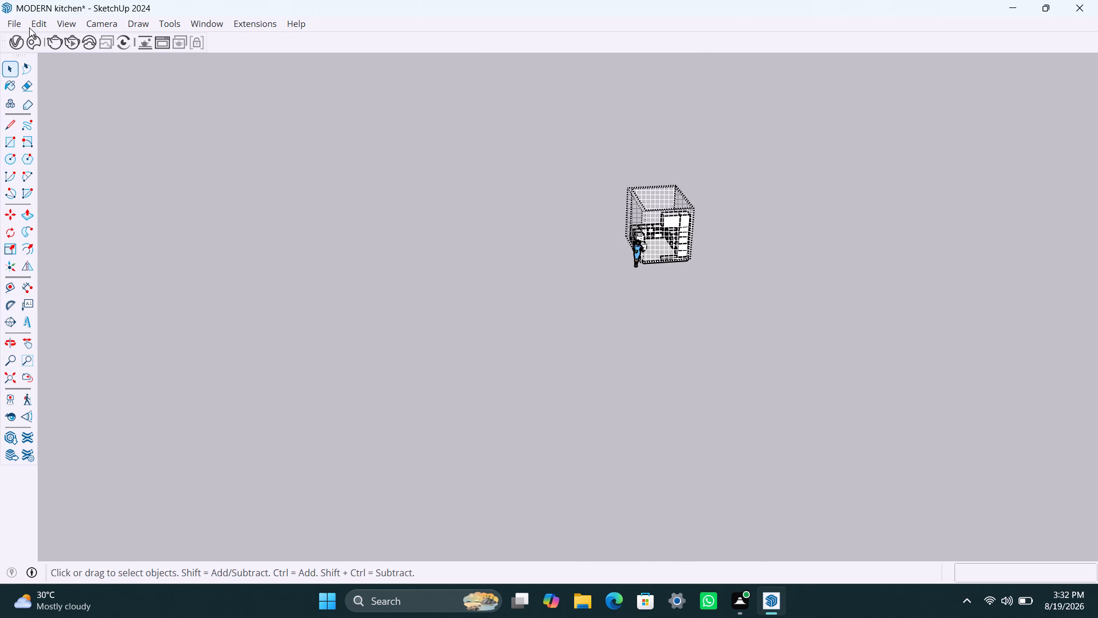
# Turn off the display of hidden objects.
pyautogui.click(40, 23)
pyautogui.click(75, 21)
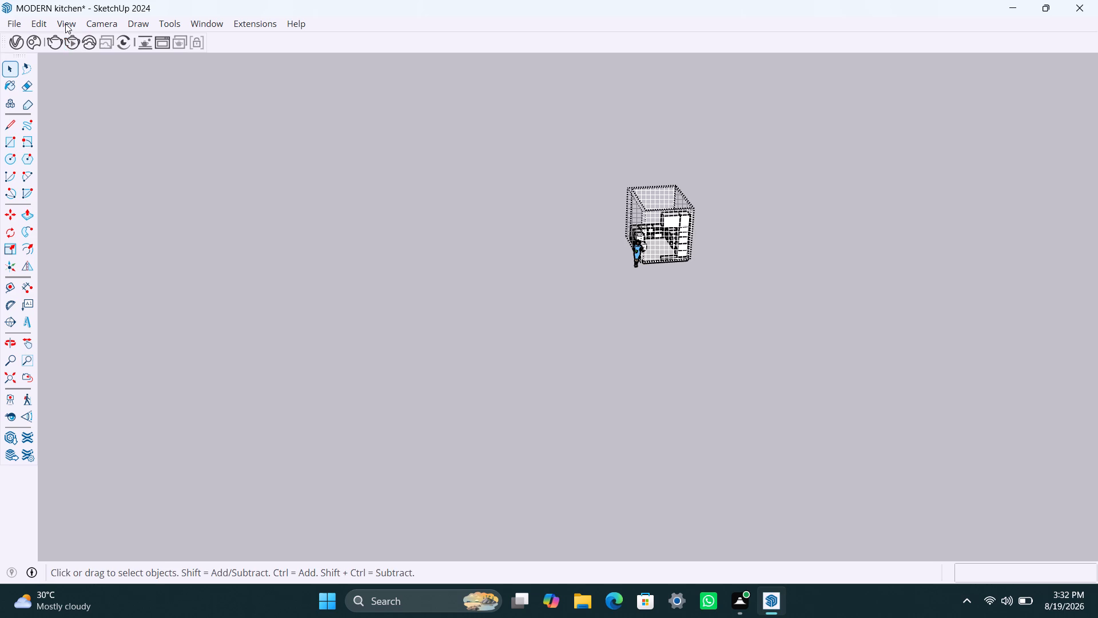
pyautogui.click(64, 21)
pyautogui.click(64, 90)
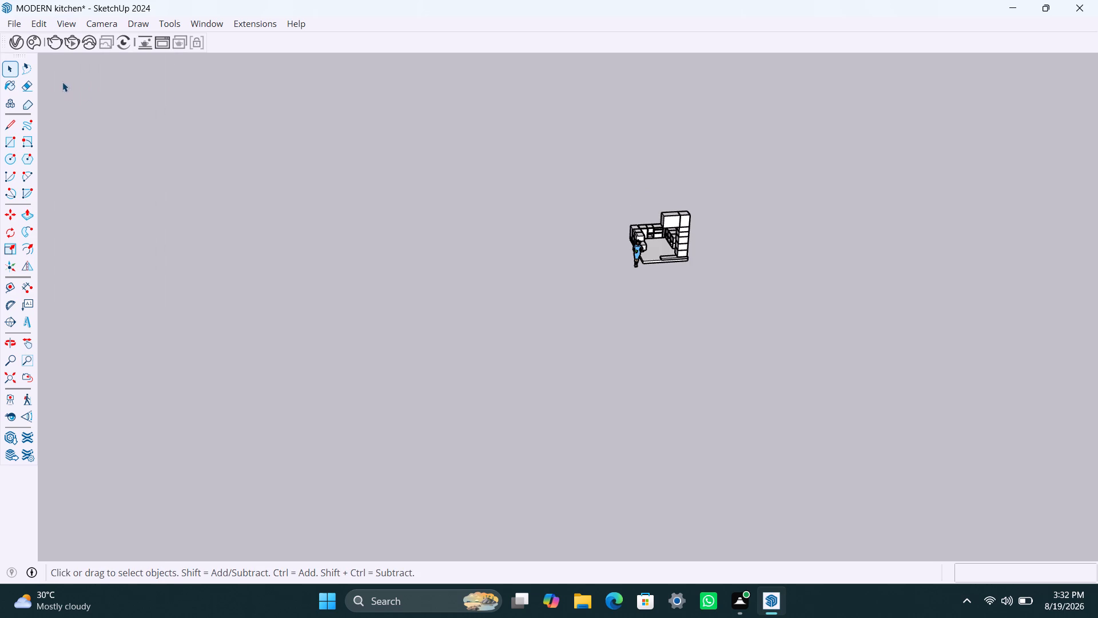
# Undo two more edits, including the lower end cabinet at the free end of the side cabinet run.
pyautogui.scroll(16, 610, 222)
pyautogui.moveTo(676, 282); pyautogui.dragTo(624, 286, button='middle')
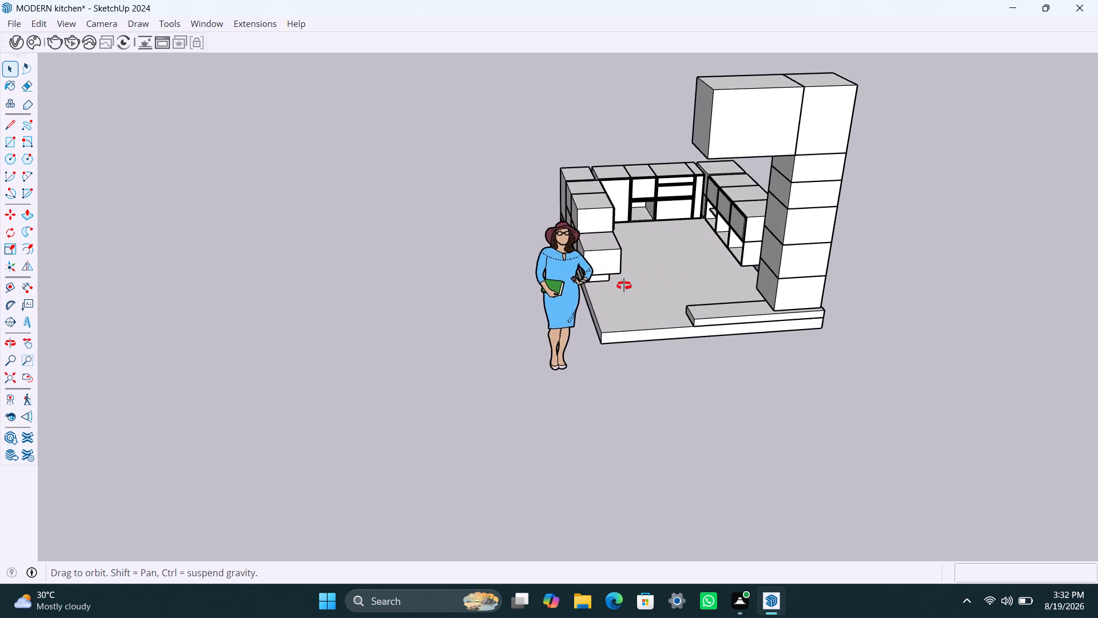
pyautogui.moveTo(624, 286); pyautogui.dragTo(592, 287, button='middle')
pyautogui.scroll(3, 607, 294)
pyautogui.moveTo(626, 312); pyautogui.dragTo(681, 323, button='middle')
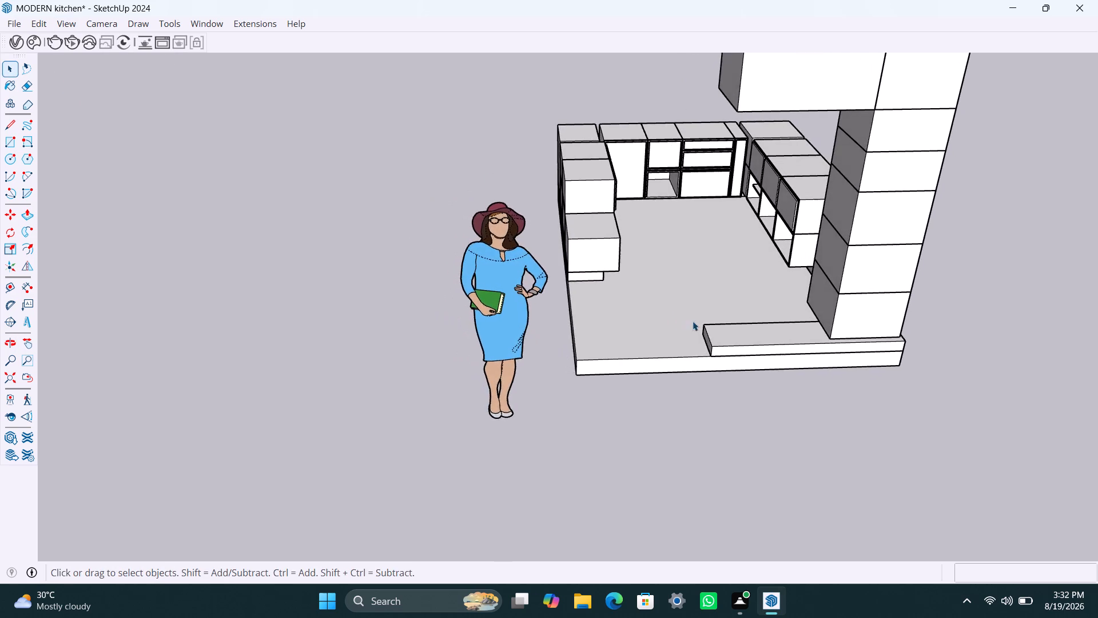
pyautogui.scroll(-6, 693, 321)
pyautogui.moveTo(808, 327); pyautogui.dragTo(763, 342, button='middle')
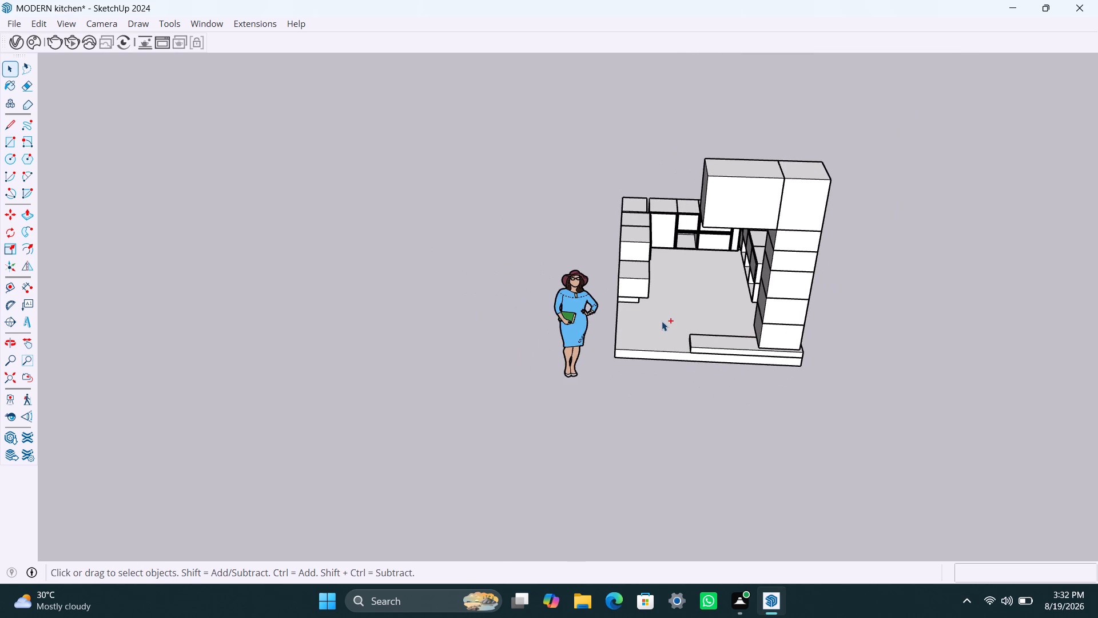
pyautogui.hotkey('ctrl', 'z')
pyautogui.hotkey('ctrl', 'z')
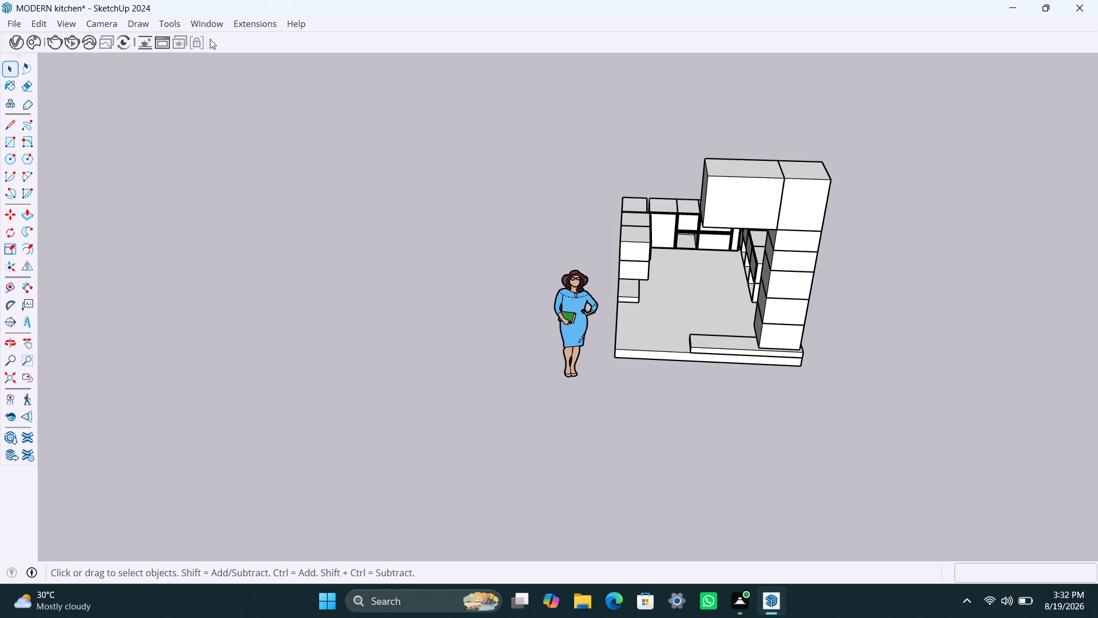
# Turn on the display of the model axes.
pyautogui.click(41, 19)
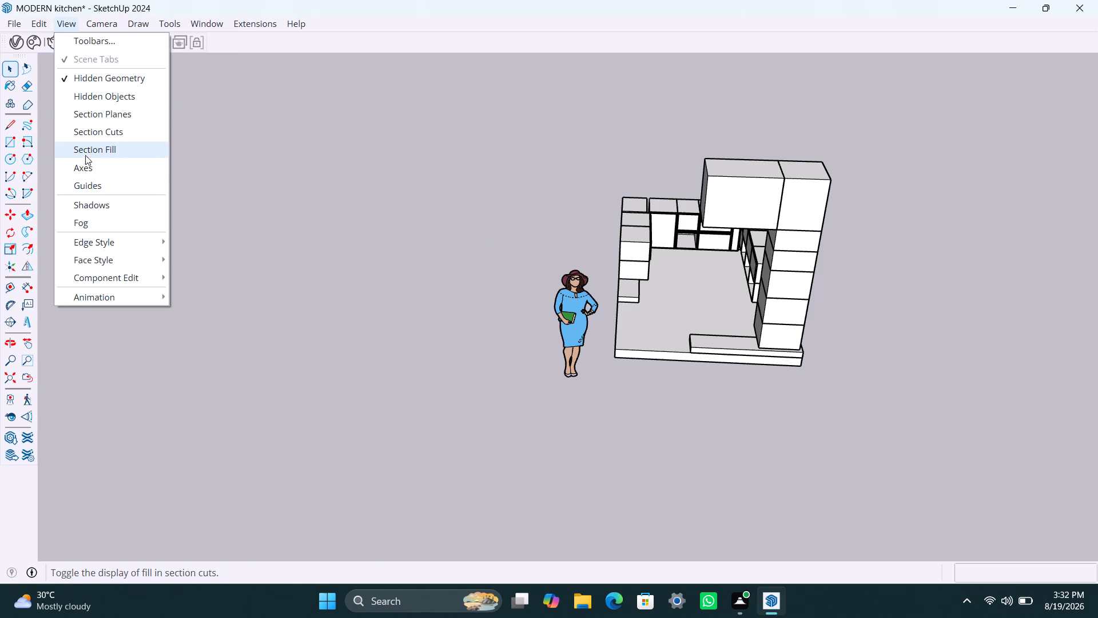
pyautogui.click(97, 172)
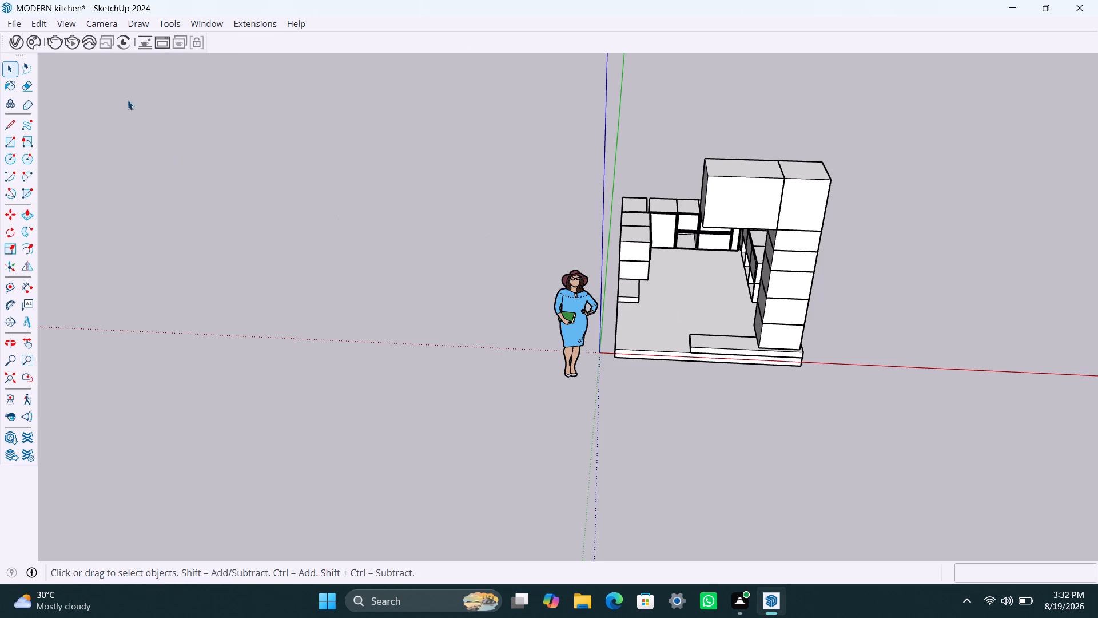
# Copy the open lower end cabinet of the side run along the green axis, placing it flush beside the original.
pyautogui.scroll(-4, 714, 355)
pyautogui.moveTo(771, 366); pyautogui.dragTo(613, 374, button='middle')
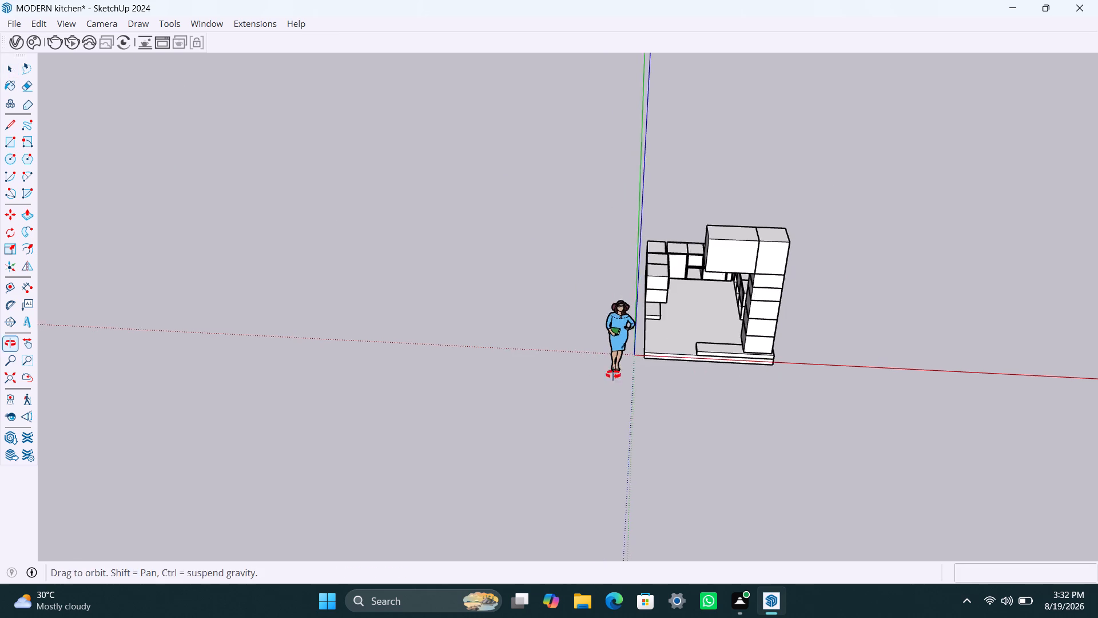
pyautogui.moveTo(613, 374); pyautogui.dragTo(550, 377, button='middle')
pyautogui.scroll(3, 670, 364)
pyautogui.moveTo(716, 375); pyautogui.dragTo(536, 386, button='middle')
pyautogui.scroll(4, 650, 381)
pyautogui.moveTo(687, 354); pyautogui.dragTo(615, 360, button='middle')
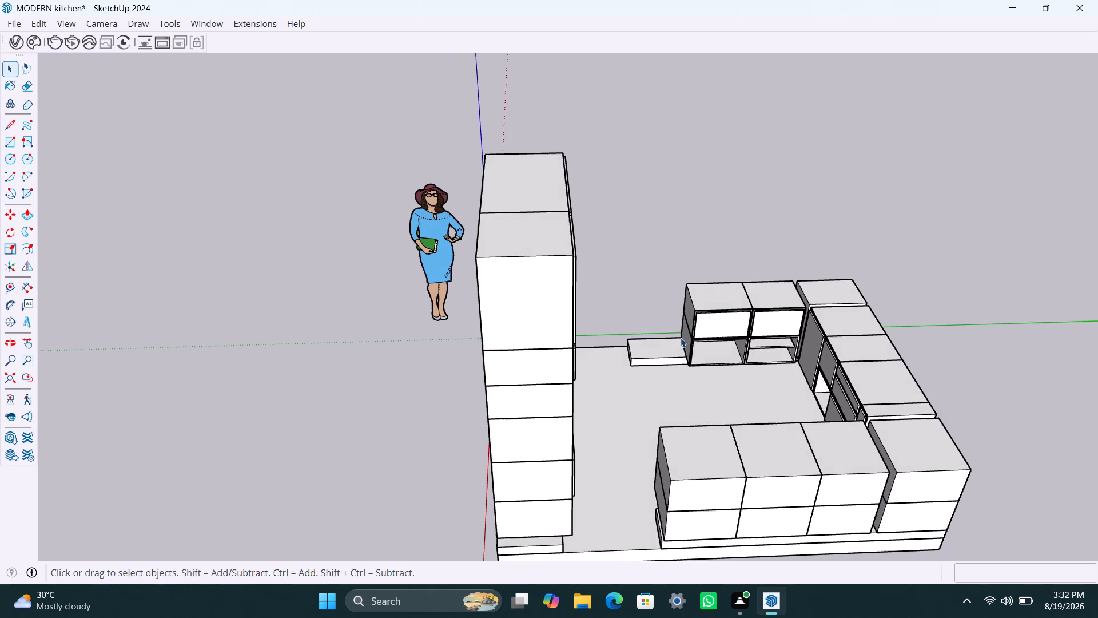
pyautogui.click(691, 350)
pyautogui.scroll(7, 711, 375)
pyautogui.press('m')
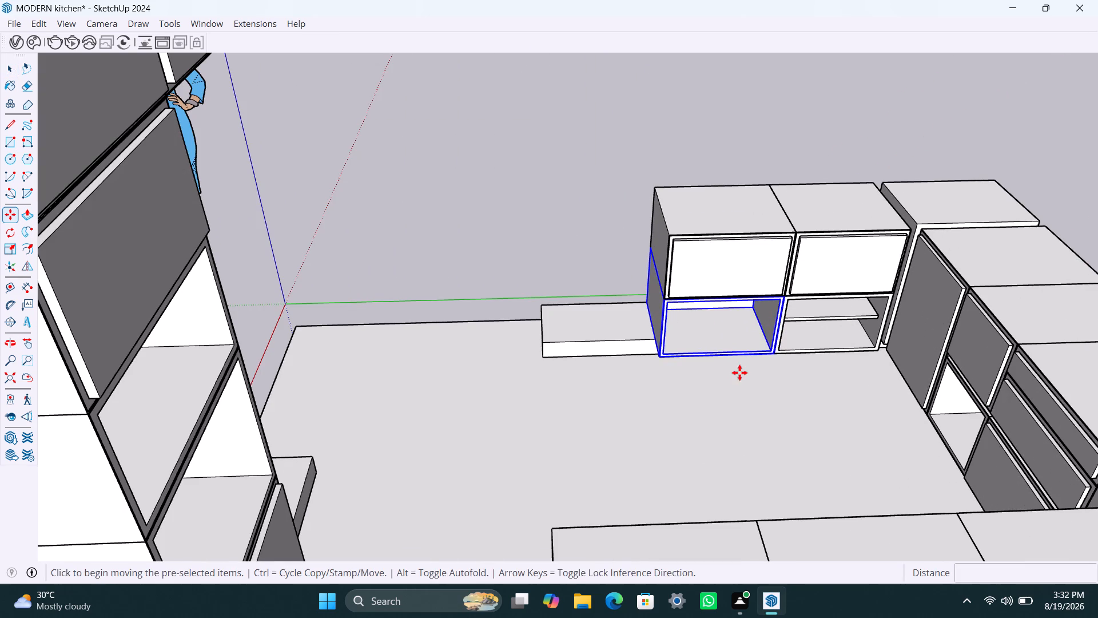
pyautogui.keyDown('ctrl'); pyautogui.click(775, 356); pyautogui.keyUp('ctrl')
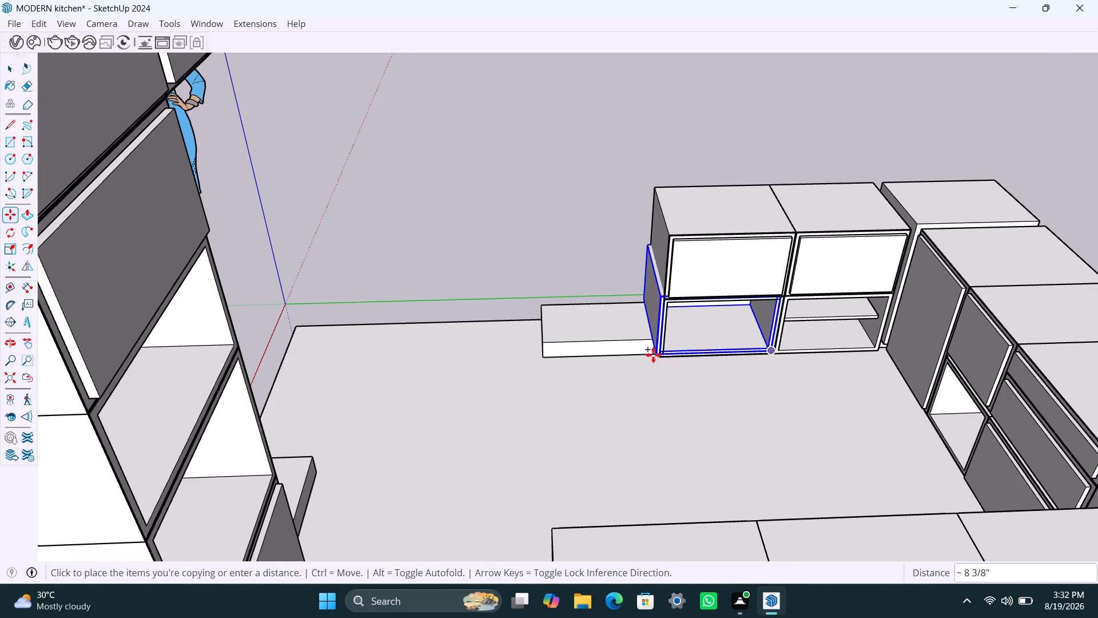
pyautogui.click(657, 356)
# Copy the upper end cabinet about 1' 11 5/8" along the green axis, on top of the new lower cabinet.
pyautogui.scroll(10, 673, 372)
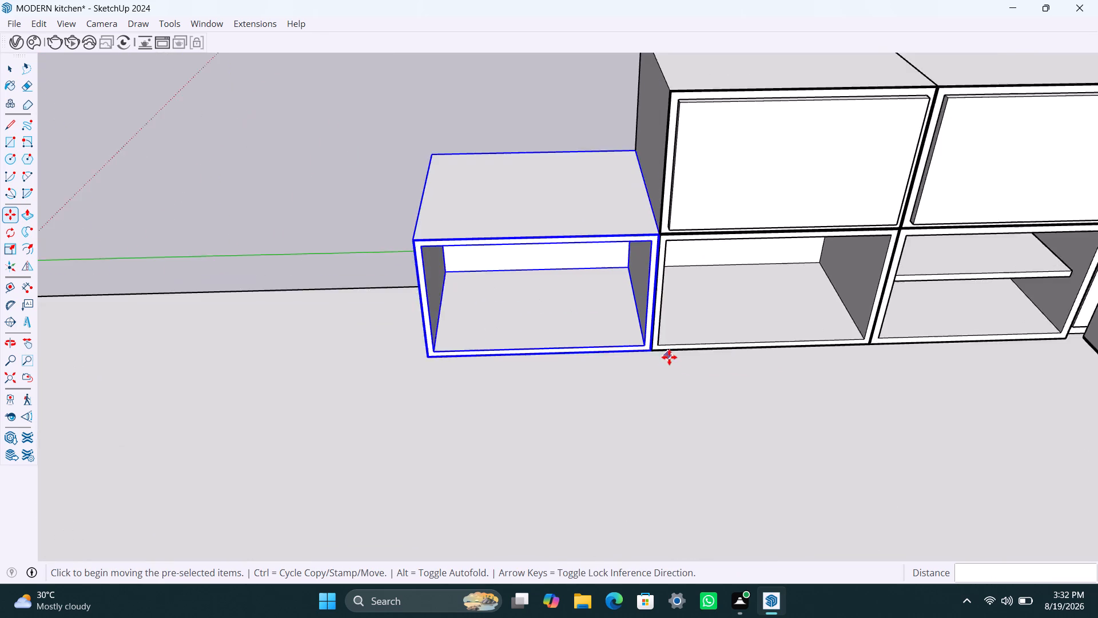
pyautogui.scroll(18, 669, 357)
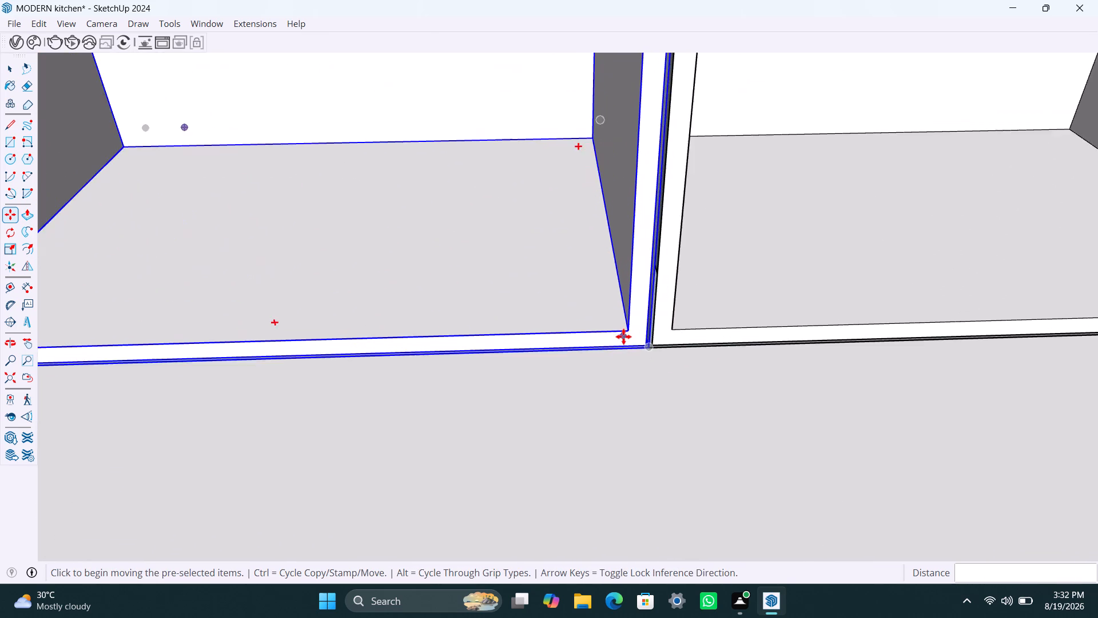
pyautogui.scroll(5, 623, 336)
pyautogui.moveTo(657, 344); pyautogui.dragTo(600, 308, button='middle')
pyautogui.scroll(-16, 608, 308)
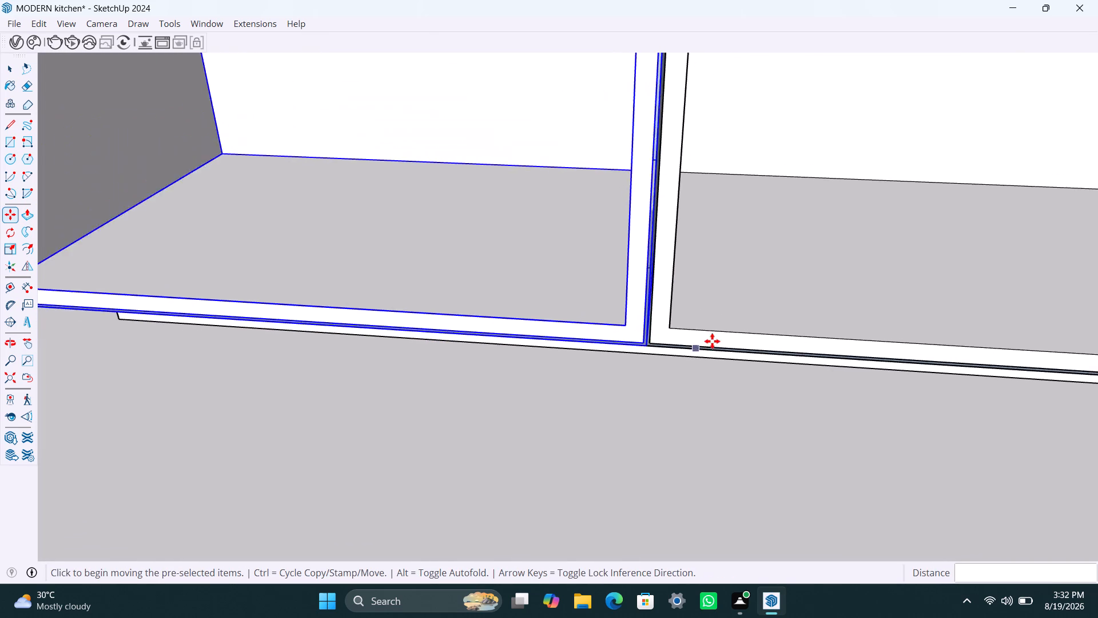
pyautogui.scroll(-18, 712, 341)
pyautogui.press('space')
pyautogui.click(797, 140)
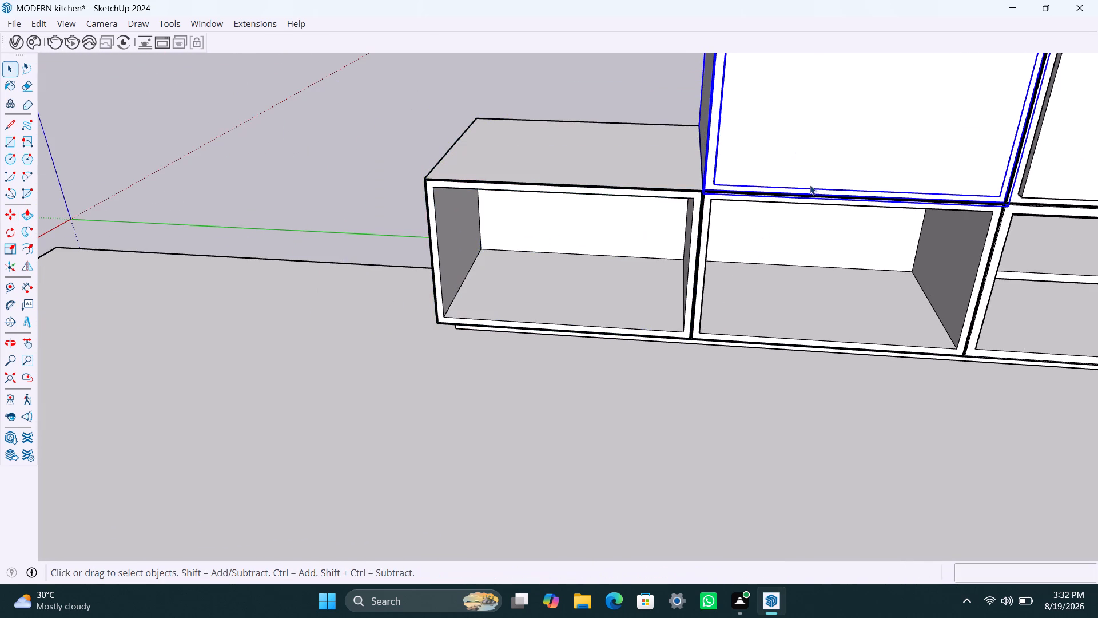
pyautogui.press('m')
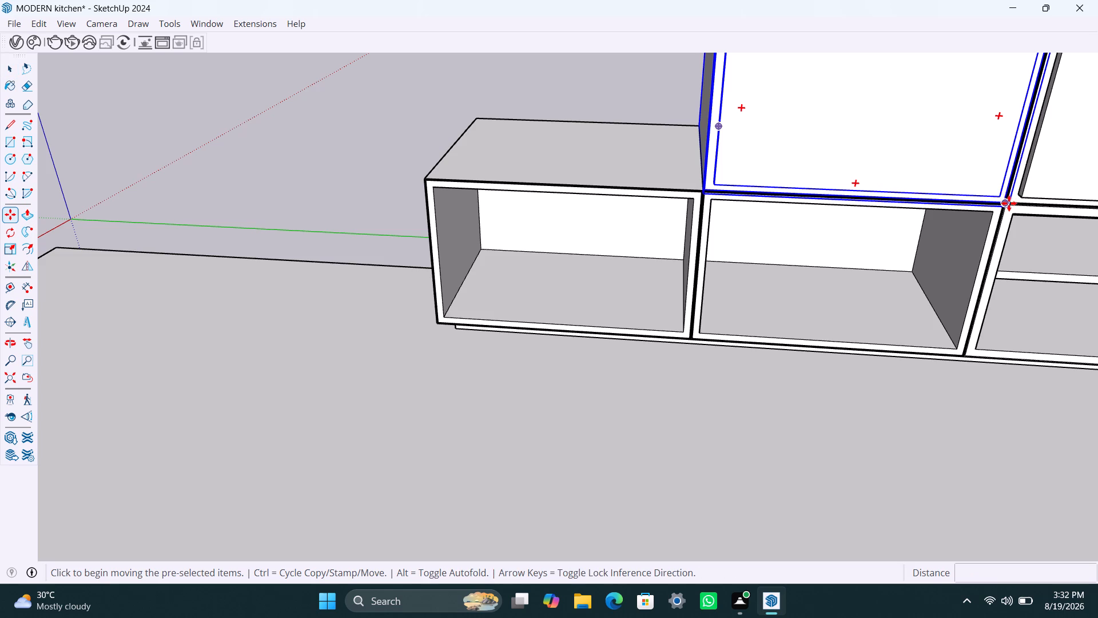
pyautogui.click(1009, 203)
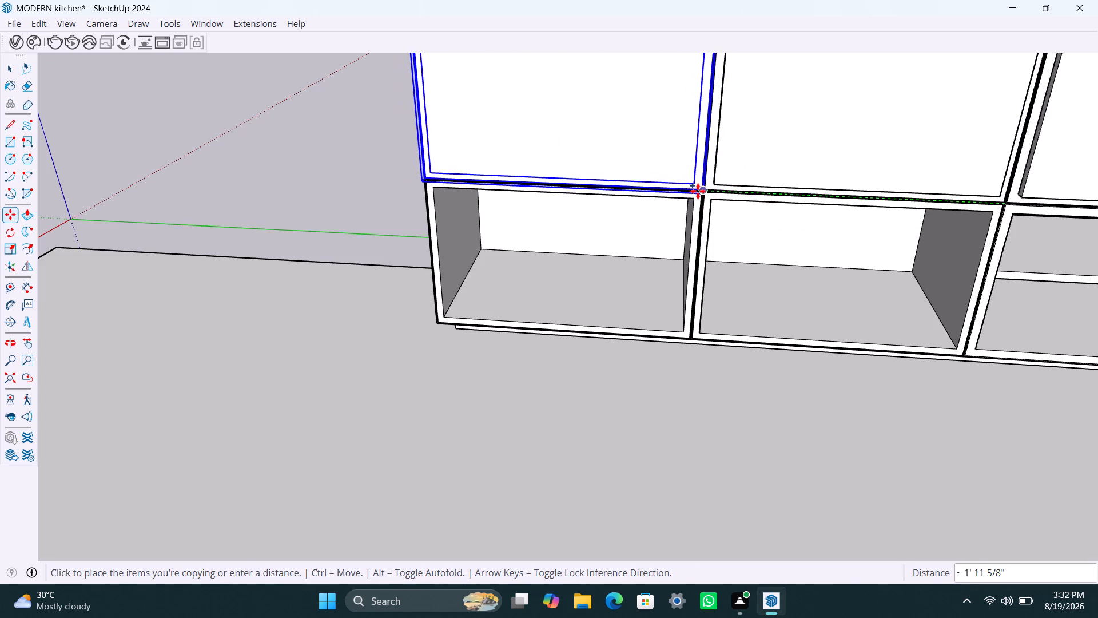
pyautogui.click(698, 191)
pyautogui.press('space')
pyautogui.click(375, 237)
# Examine the joints where the copied upper and lower cabinets meet their neighbours.
pyautogui.scroll(-2, 520, 255)
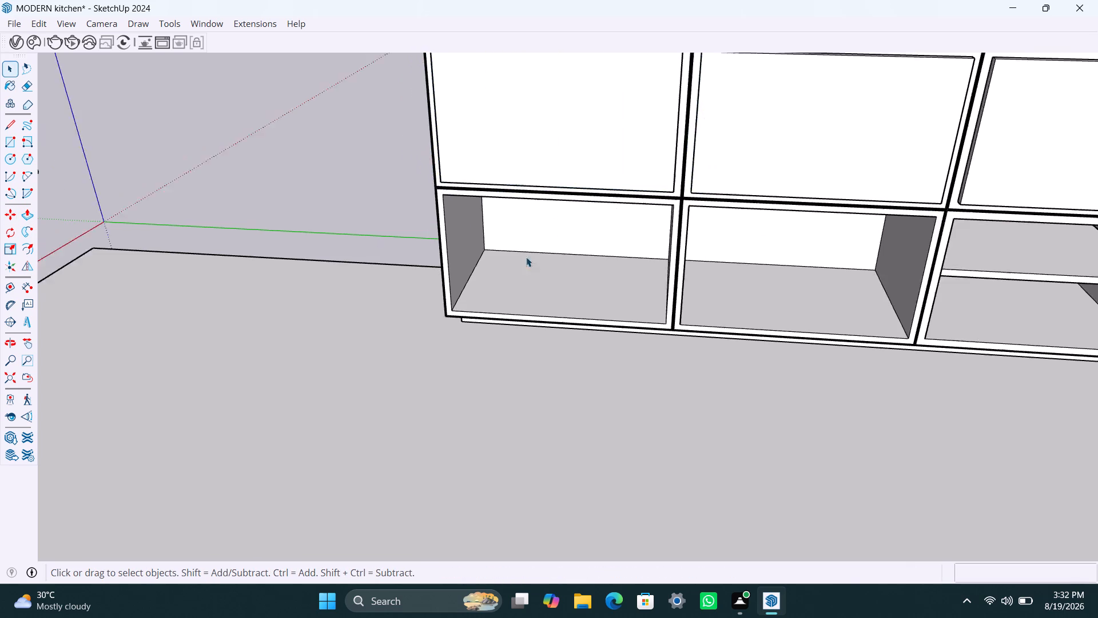
pyautogui.scroll(-1, 526, 257)
pyautogui.scroll(18, 655, 180)
pyautogui.scroll(4, 635, 223)
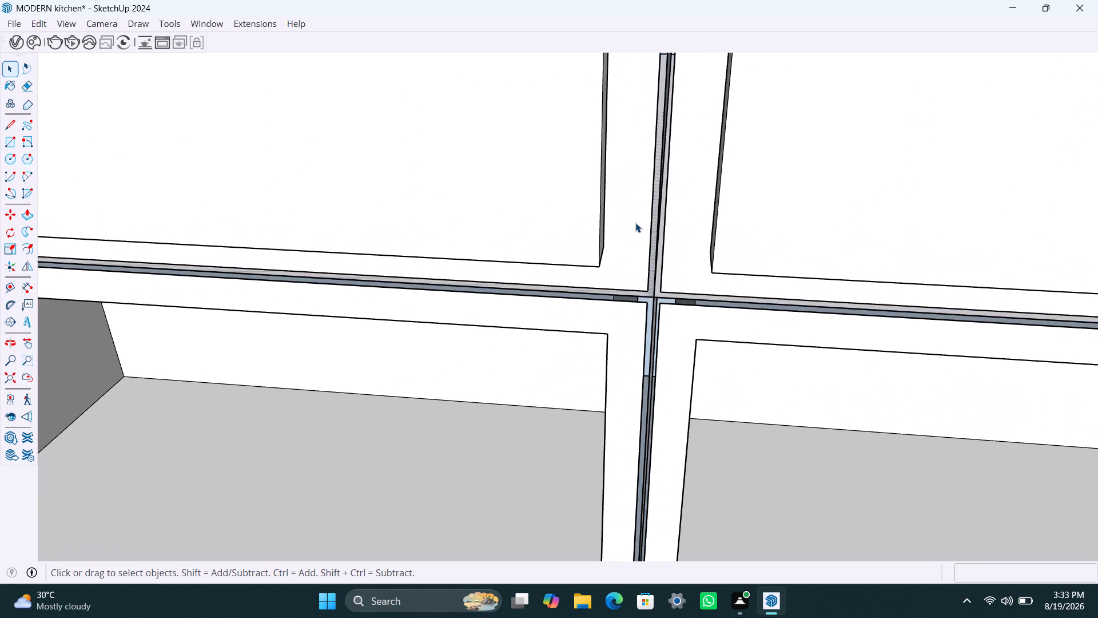
pyautogui.scroll(9, 636, 224)
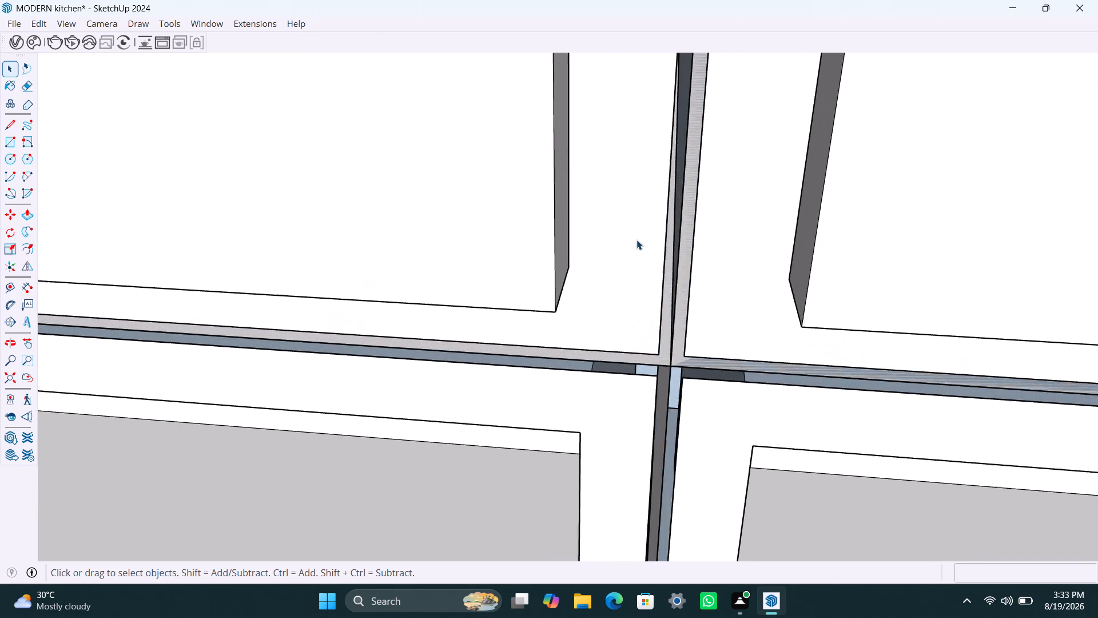
pyautogui.scroll(-20, 643, 255)
pyautogui.scroll(-20, 643, 255)
pyautogui.scroll(-3, 643, 255)
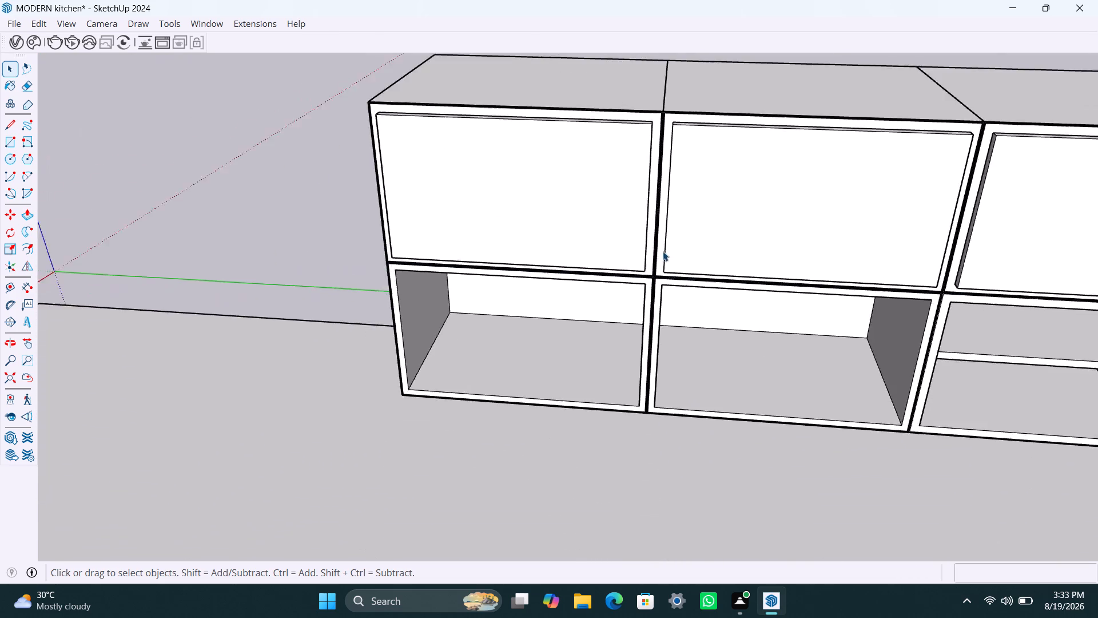
pyautogui.scroll(-18, 663, 251)
pyautogui.scroll(-3, 722, 188)
# Examine the whole kitchen layout and the room enclosure's extents from several sides.
pyautogui.click(743, 140)
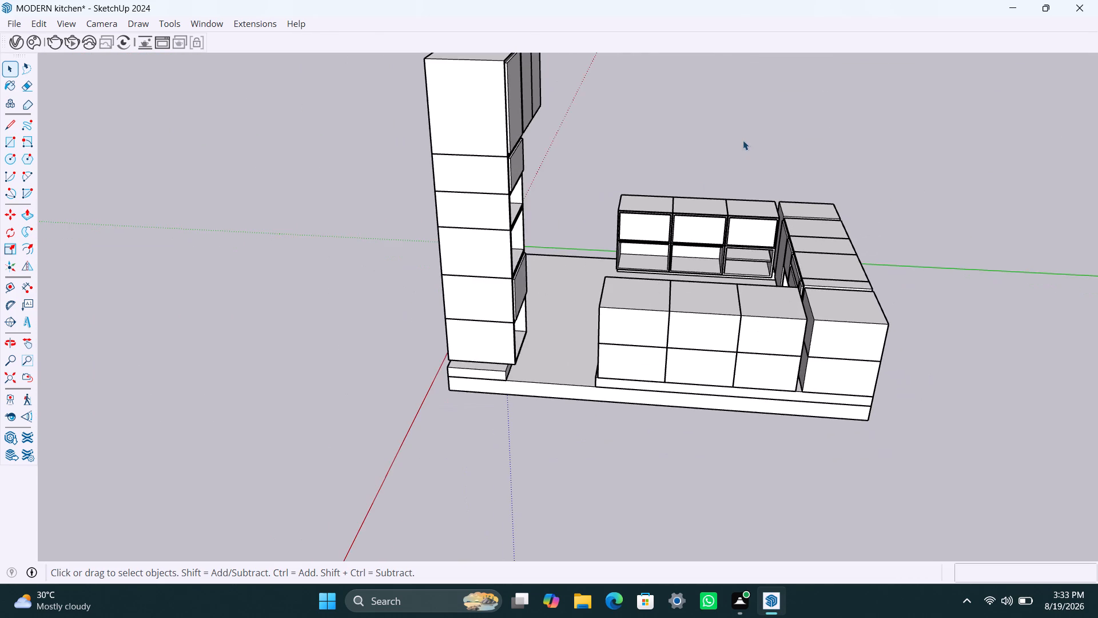
pyautogui.scroll(3, 751, 249)
pyautogui.moveTo(745, 287); pyautogui.dragTo(761, 282, button='middle')
pyautogui.scroll(-4, 761, 282)
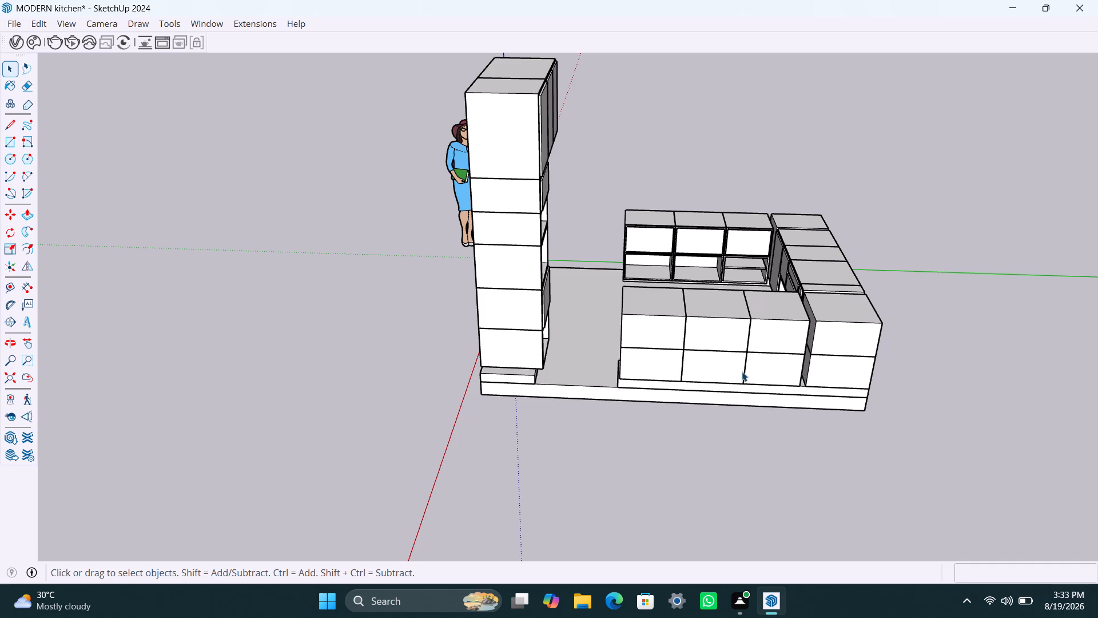
pyautogui.scroll(1, 758, 377)
pyautogui.scroll(1, 542, 399)
pyautogui.moveTo(548, 405); pyautogui.dragTo(561, 410, button='middle')
pyautogui.scroll(1, 559, 402)
pyautogui.scroll(-3, 561, 402)
pyautogui.moveTo(568, 413); pyautogui.dragTo(568, 415, button='middle')
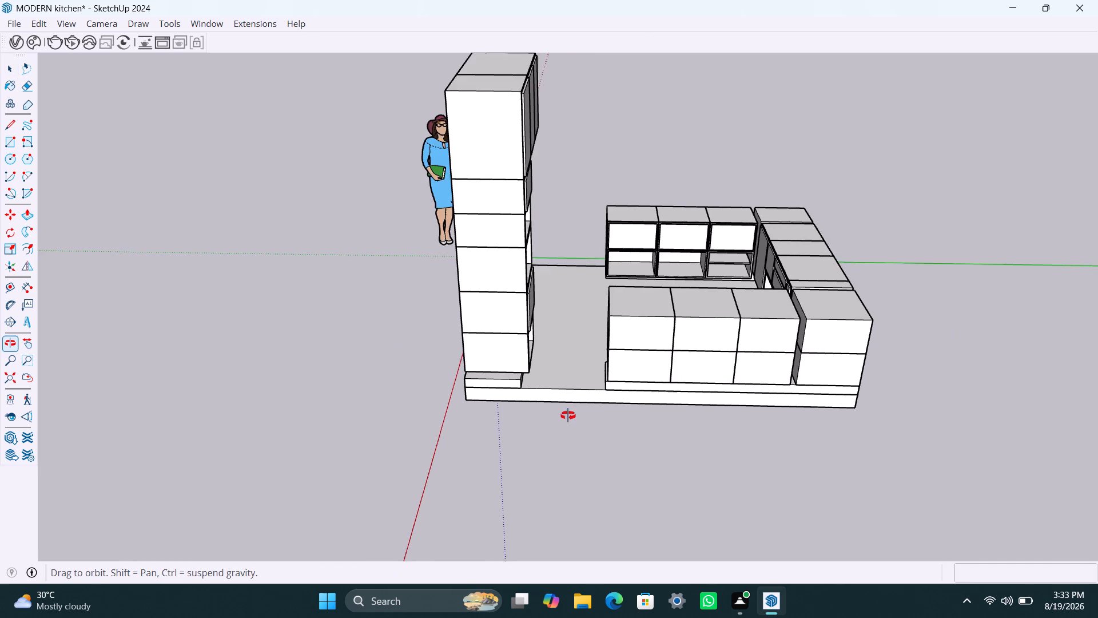
pyautogui.moveTo(568, 415); pyautogui.dragTo(560, 455, button='middle')
pyautogui.scroll(2, 487, 423)
pyautogui.click(560, 406)
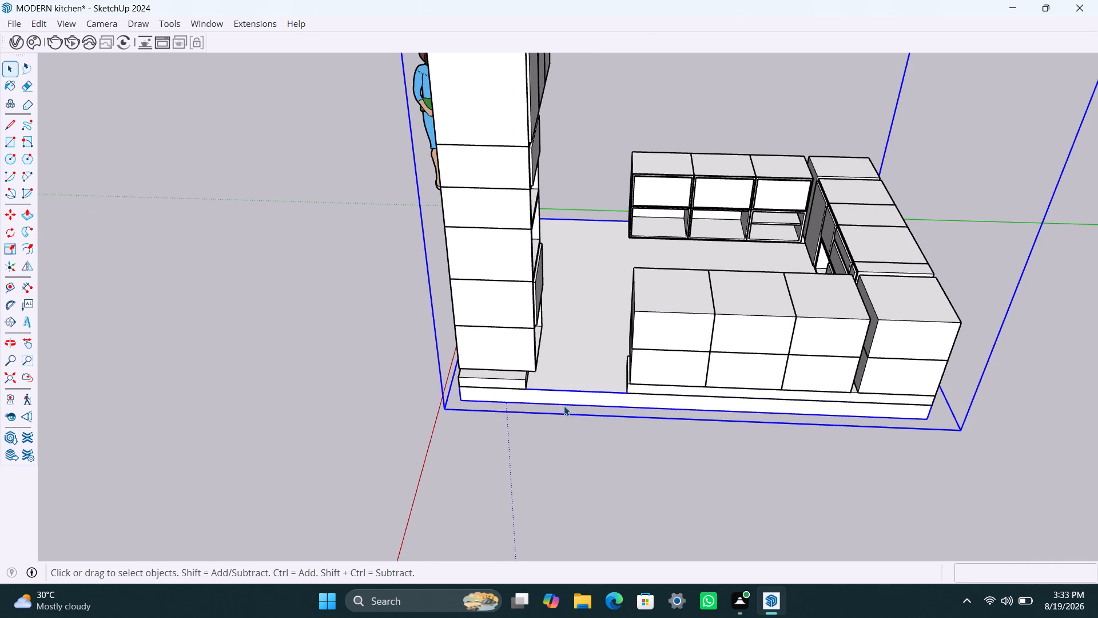
pyautogui.moveTo(673, 432); pyautogui.dragTo(360, 397, button='middle')
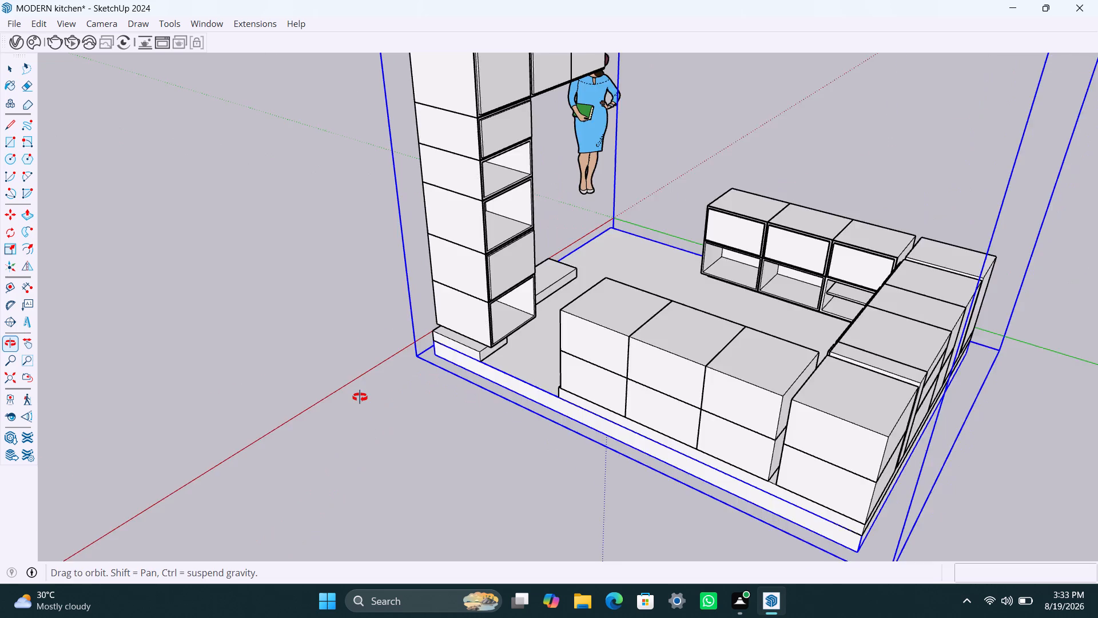
pyautogui.moveTo(360, 397); pyautogui.dragTo(337, 395, button='middle')
pyautogui.moveTo(527, 417); pyautogui.dragTo(329, 414, button='middle')
pyautogui.scroll(-4, 347, 414)
pyautogui.moveTo(349, 418); pyautogui.dragTo(789, 415, button='middle')
pyautogui.scroll(2, 500, 463)
pyautogui.moveTo(495, 477); pyautogui.dragTo(538, 477, button='middle')
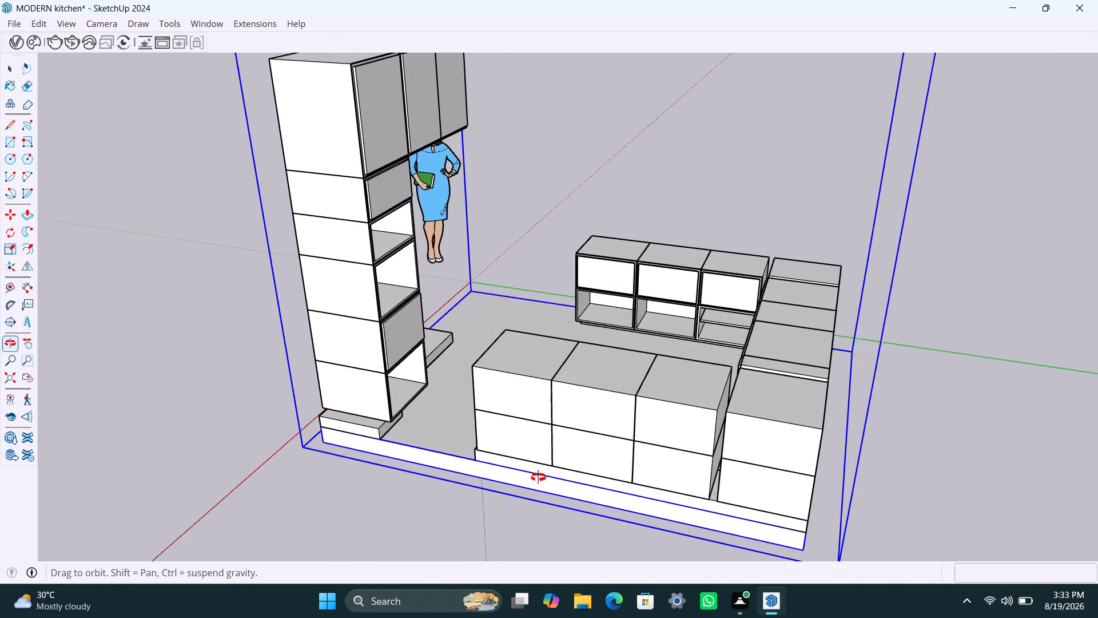
pyautogui.moveTo(538, 477); pyautogui.dragTo(539, 477, button='middle')
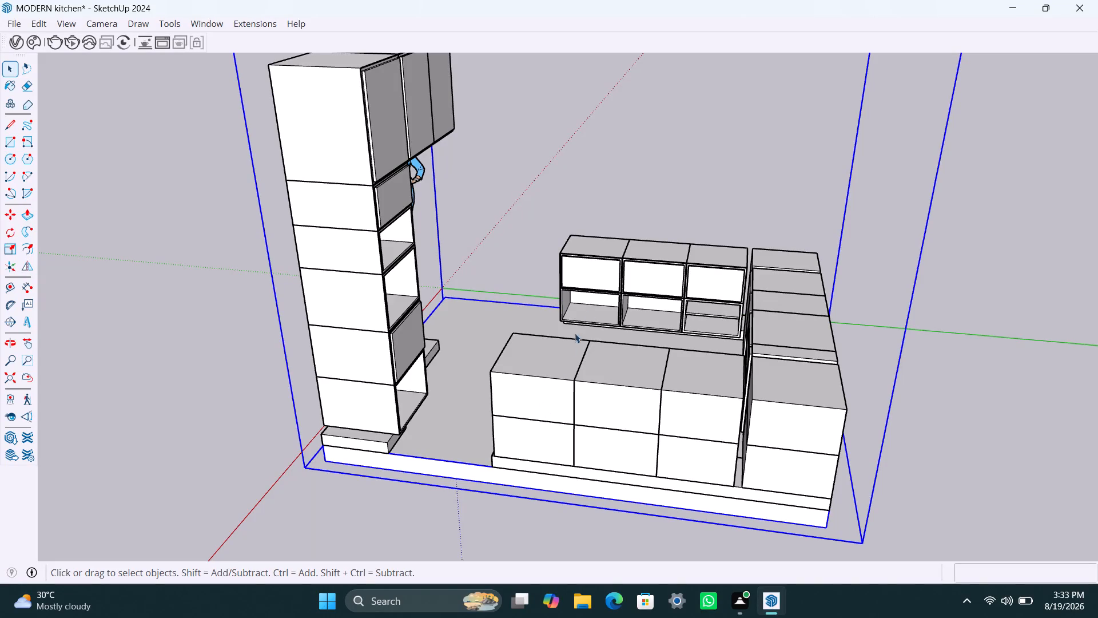
pyautogui.scroll(-5, 515, 166)
pyautogui.moveTo(531, 187); pyautogui.dragTo(572, 185, button='middle')
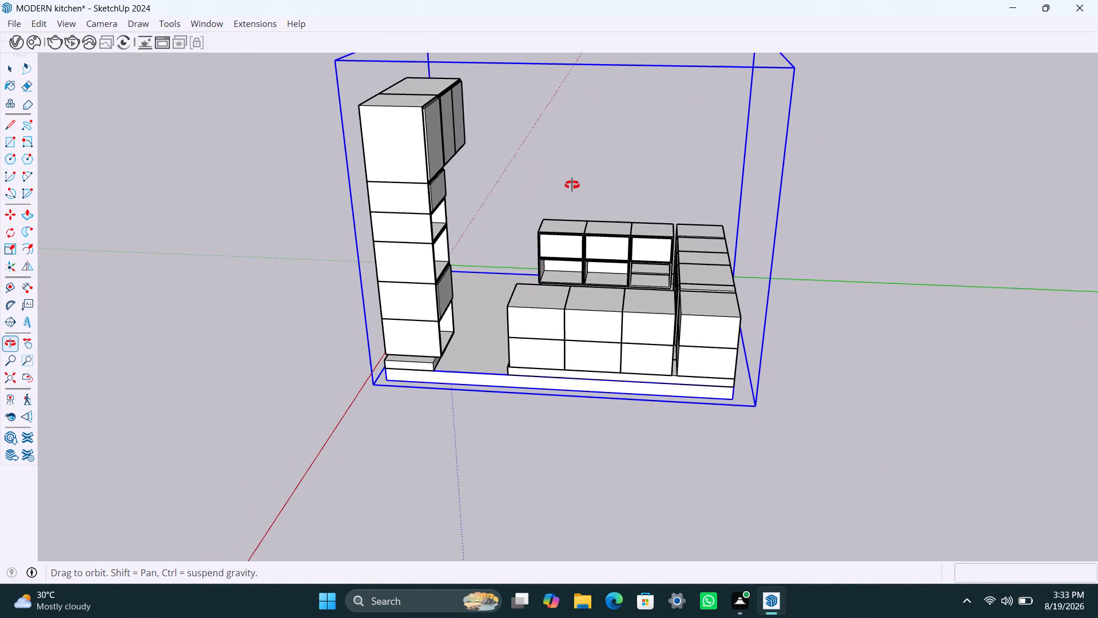
pyautogui.moveTo(572, 185); pyautogui.dragTo(571, 185, button='middle')
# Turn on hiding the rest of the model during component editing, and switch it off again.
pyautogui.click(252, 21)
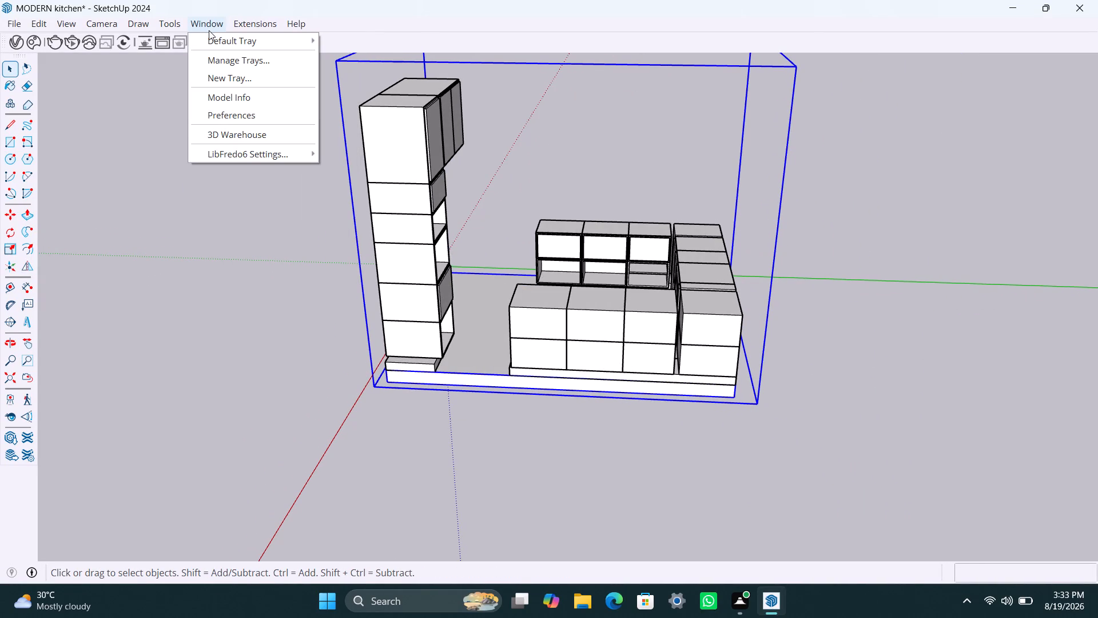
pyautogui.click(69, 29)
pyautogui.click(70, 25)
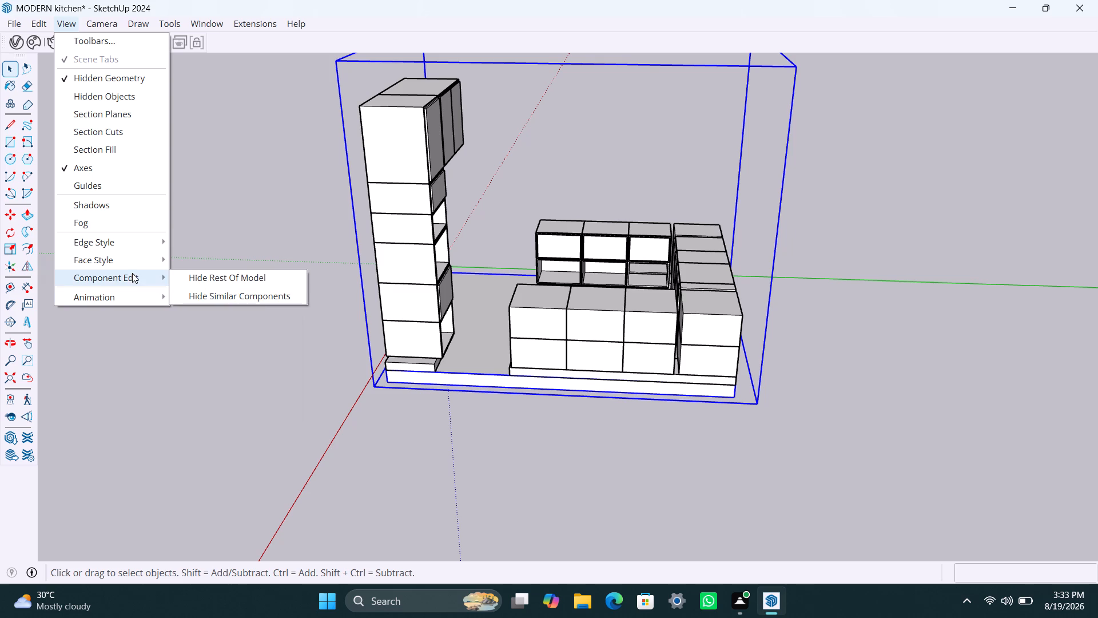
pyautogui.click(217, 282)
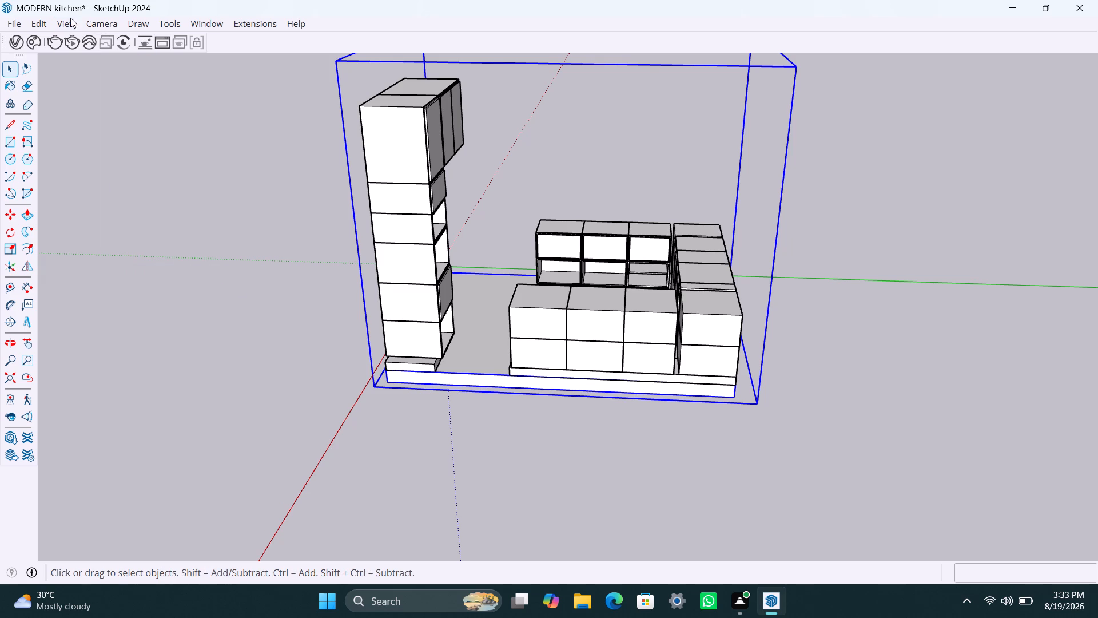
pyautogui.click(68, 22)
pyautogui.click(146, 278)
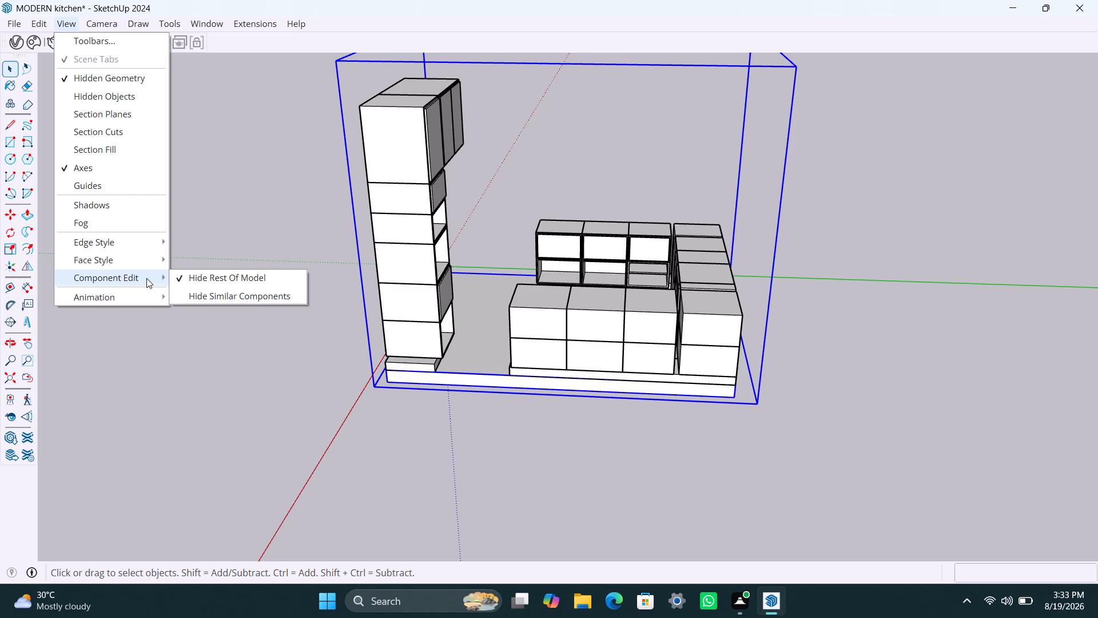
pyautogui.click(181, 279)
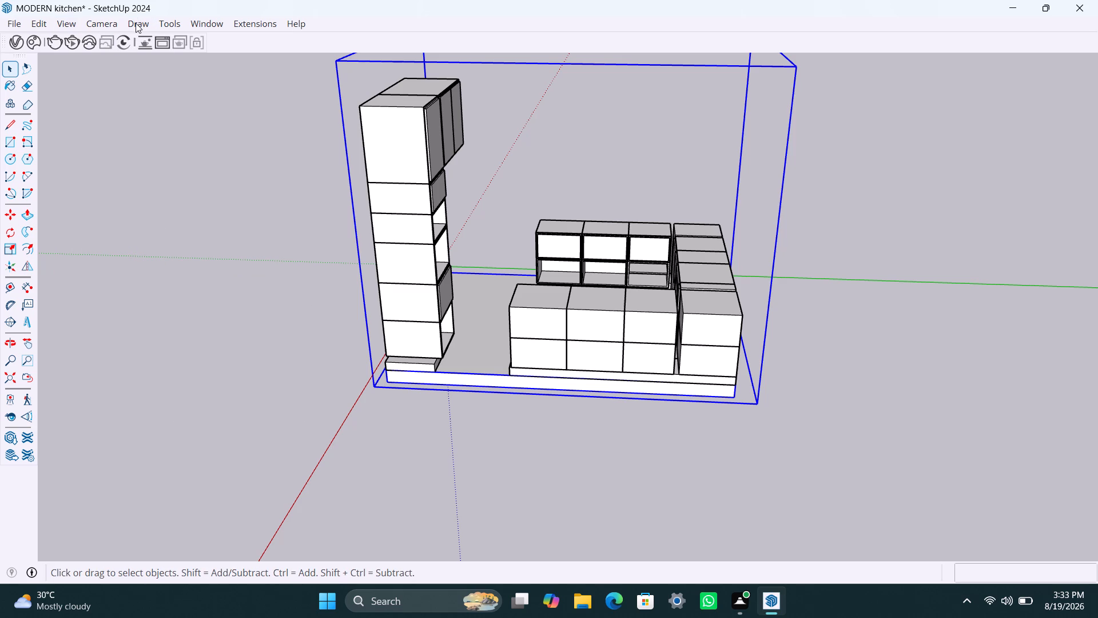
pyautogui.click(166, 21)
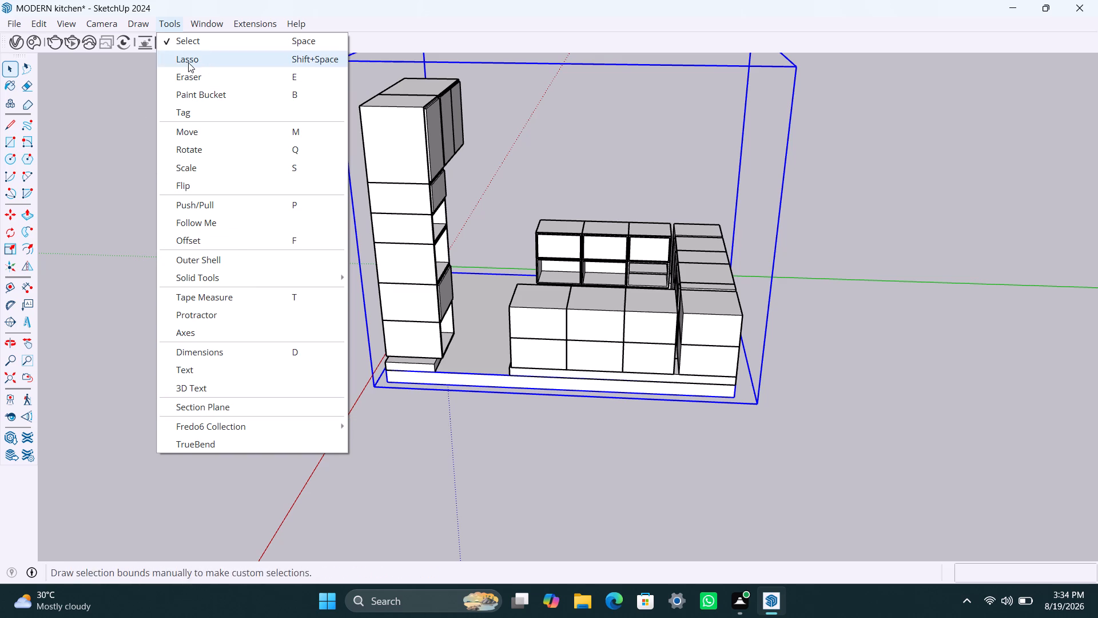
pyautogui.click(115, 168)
# Look through the program preferences, including the Shortcuts, Accessibility, Applications, Compatibility, Files and General pages, and leave them unchanged.
pyautogui.click(215, 23)
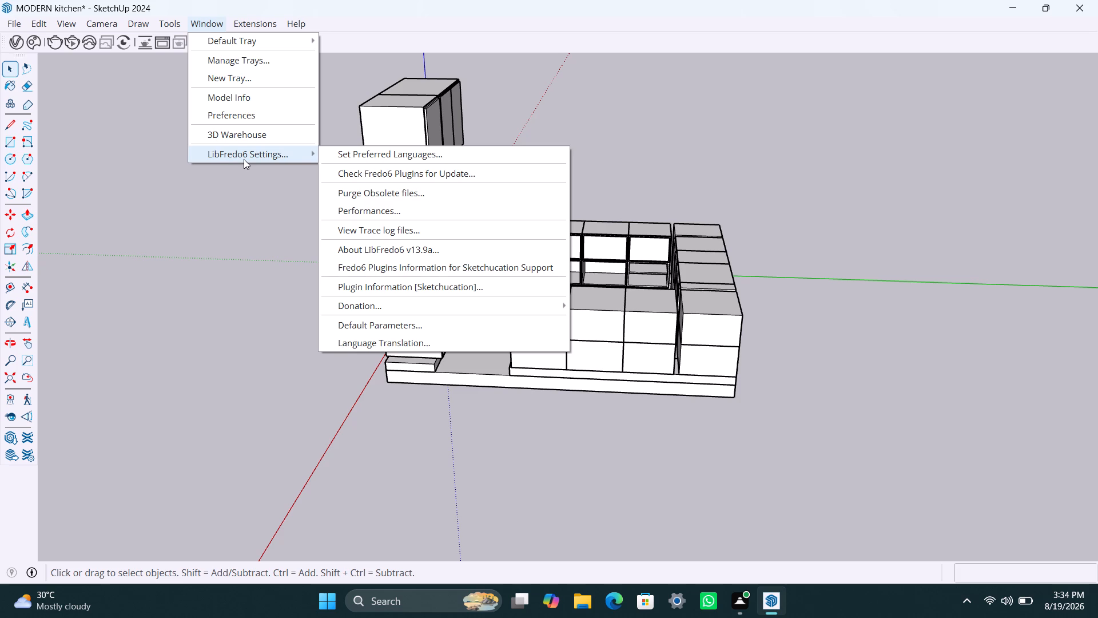
pyautogui.click(246, 113)
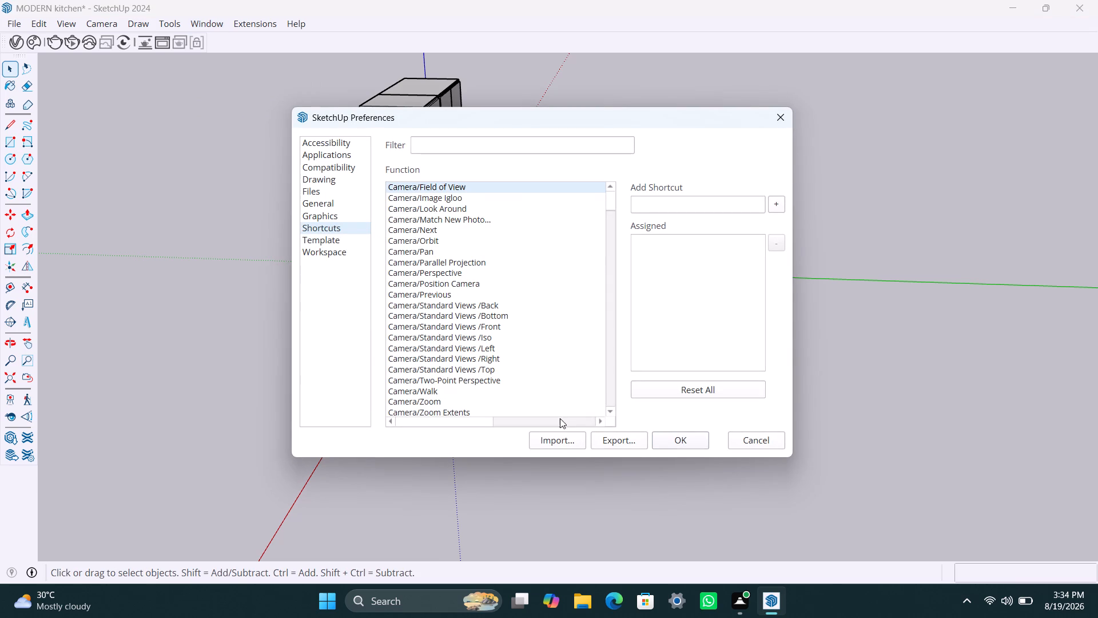
pyautogui.scroll(-6, 560, 418)
pyautogui.scroll(20, 495, 299)
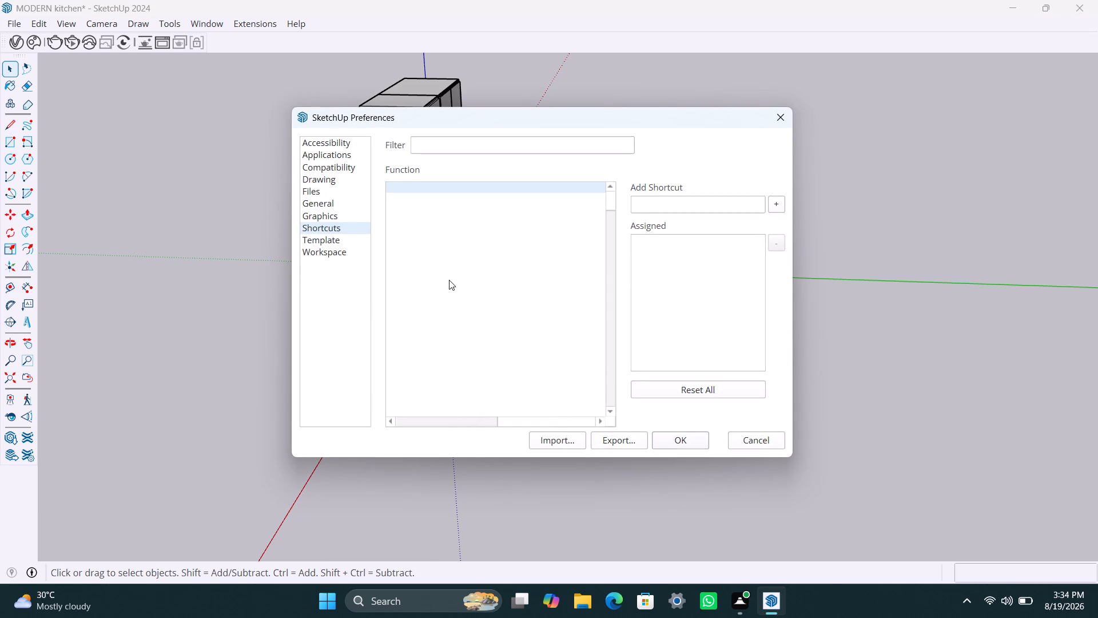
pyautogui.scroll(3, 449, 280)
pyautogui.moveTo(614, 223); pyautogui.dragTo(614, 199)
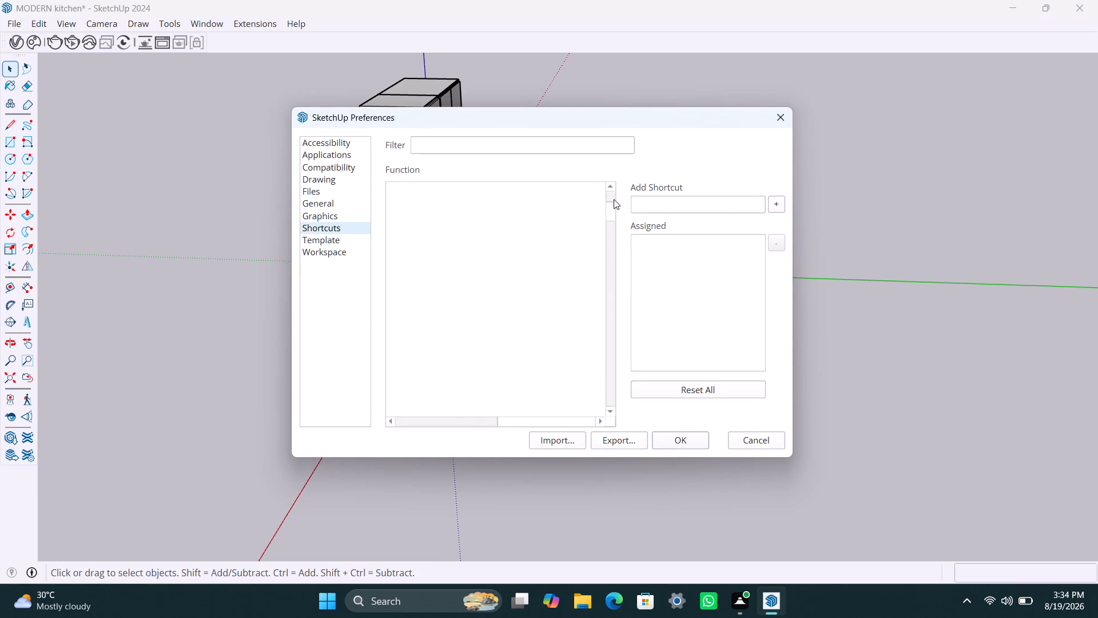
pyautogui.moveTo(614, 199); pyautogui.dragTo(612, 243)
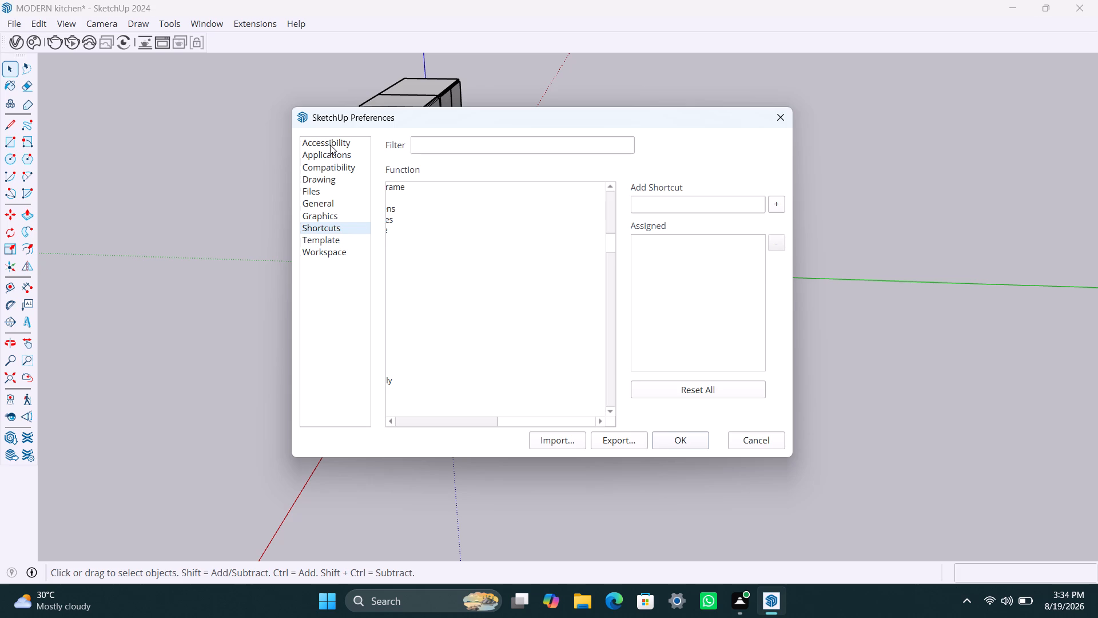
pyautogui.click(330, 143)
pyautogui.click(326, 153)
pyautogui.click(328, 169)
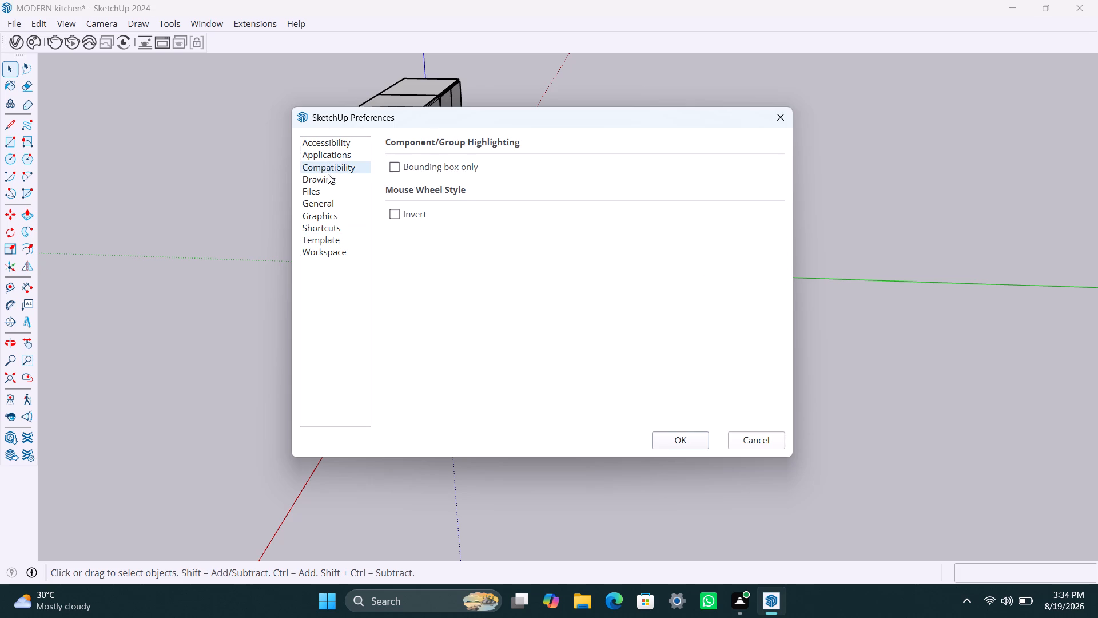
pyautogui.click(325, 190)
pyautogui.click(325, 201)
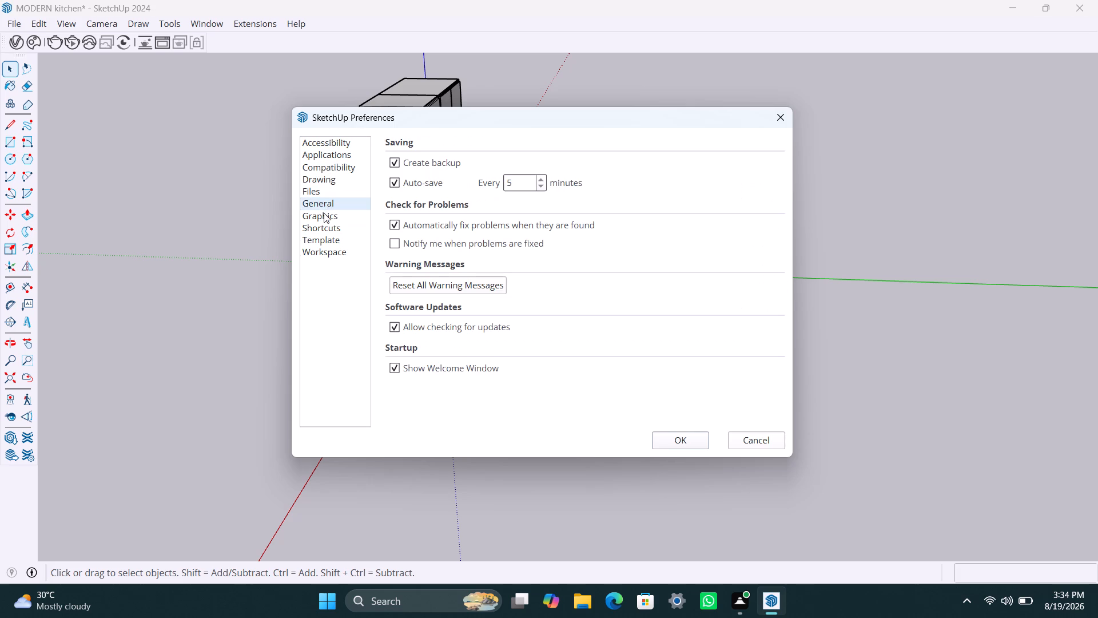
pyautogui.click(199, 26)
pyautogui.click(775, 120)
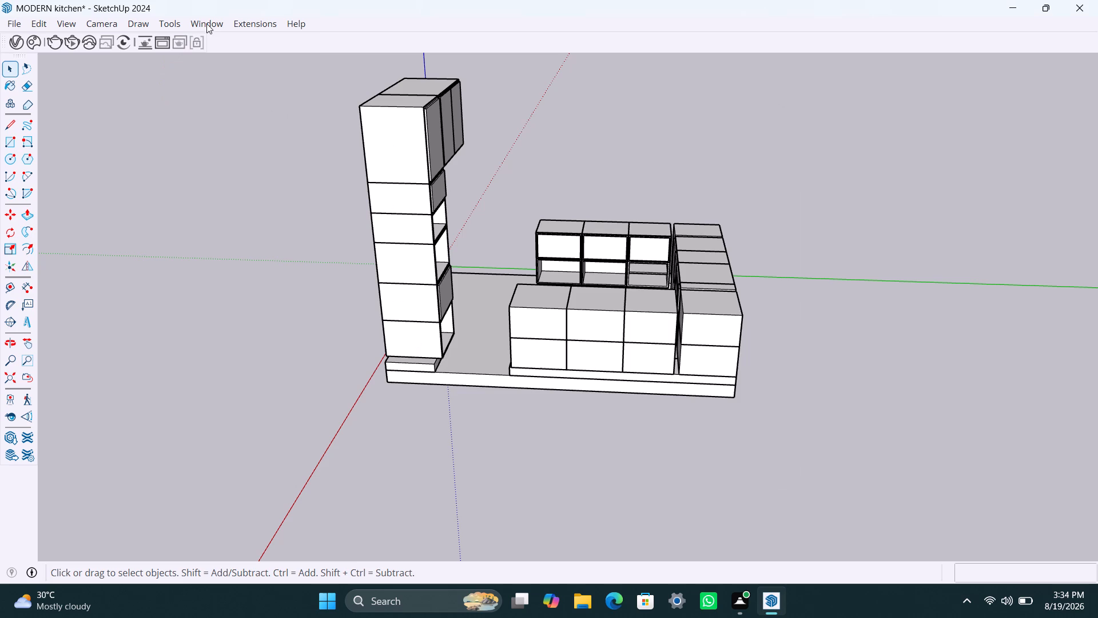
# Turn on the display of hidden objects and view the hidden room enclosure around the kitchen.
pyautogui.click(210, 23)
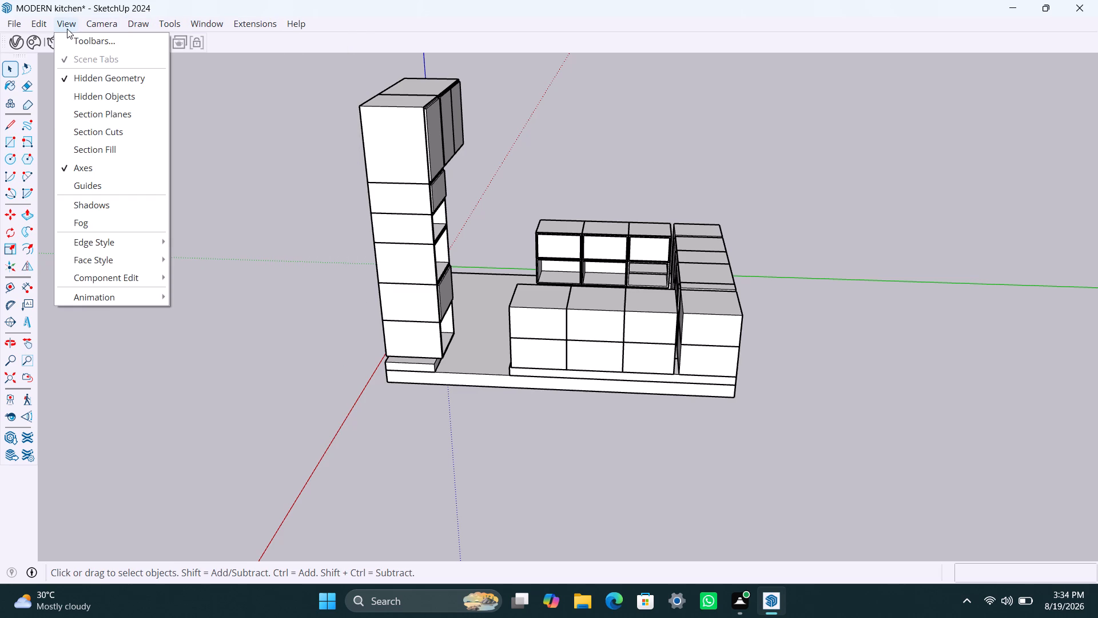
pyautogui.click(87, 102)
pyautogui.click(166, 254)
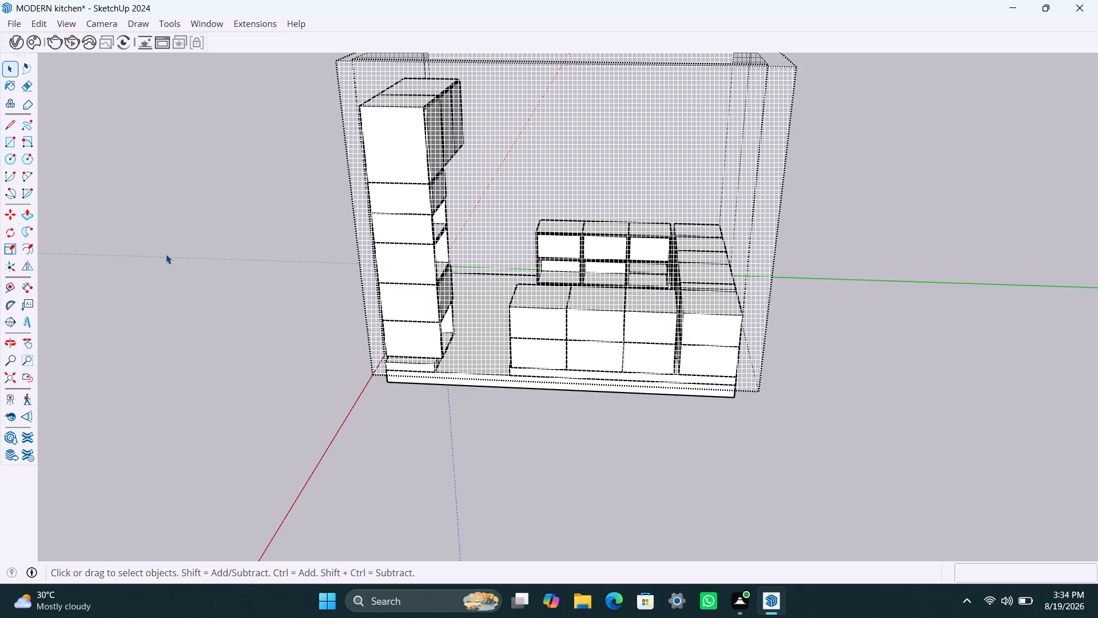
pyautogui.scroll(-1, 206, 283)
pyautogui.moveTo(208, 291); pyautogui.dragTo(0, 260, button='middle')
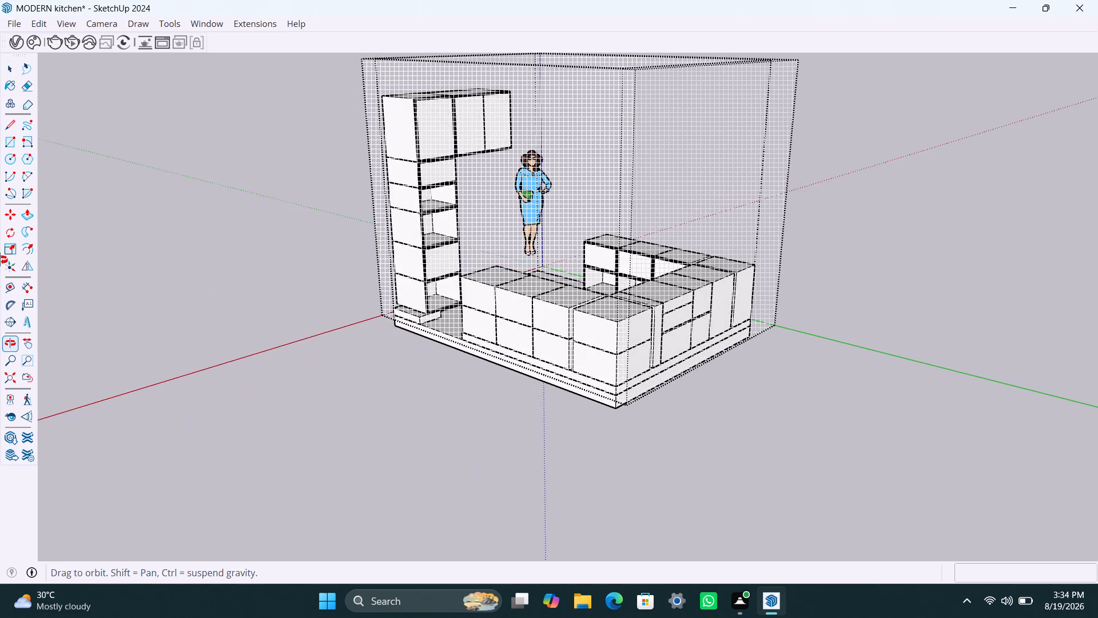
pyautogui.moveTo(0, 260); pyautogui.dragTo(0, 260, button='middle')
pyautogui.scroll(-3, 100, 269)
pyautogui.moveTo(114, 277); pyautogui.dragTo(90, 282, button='middle')
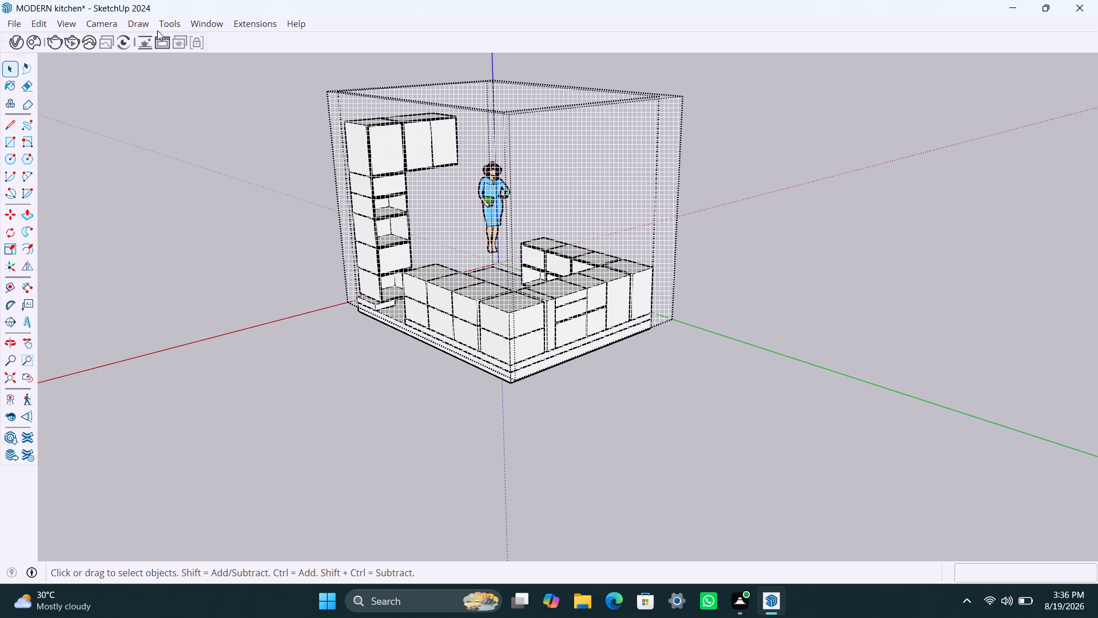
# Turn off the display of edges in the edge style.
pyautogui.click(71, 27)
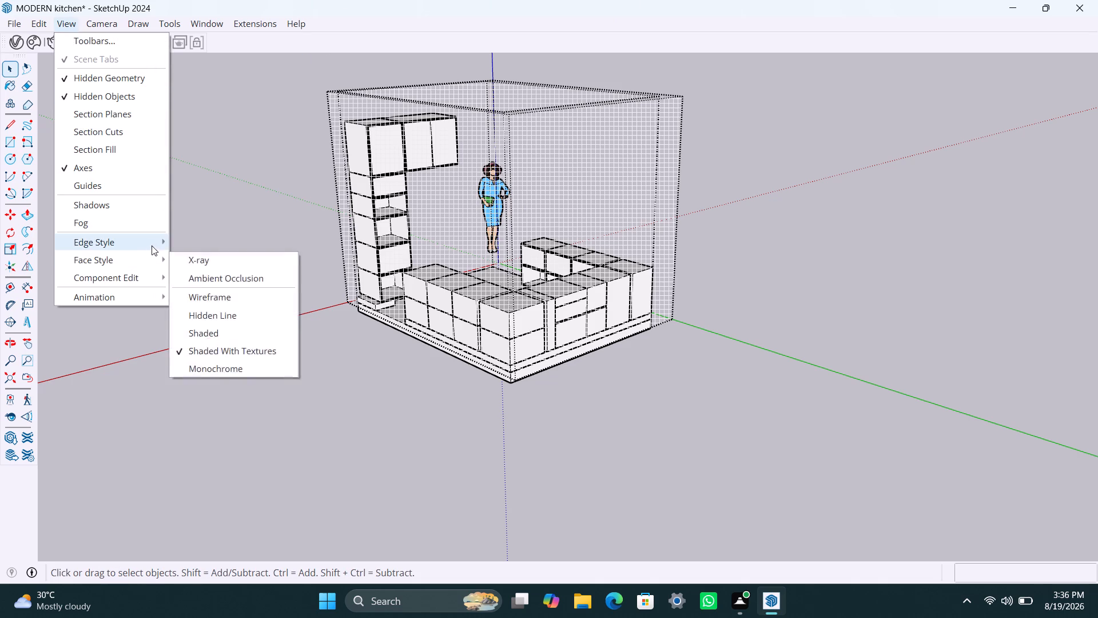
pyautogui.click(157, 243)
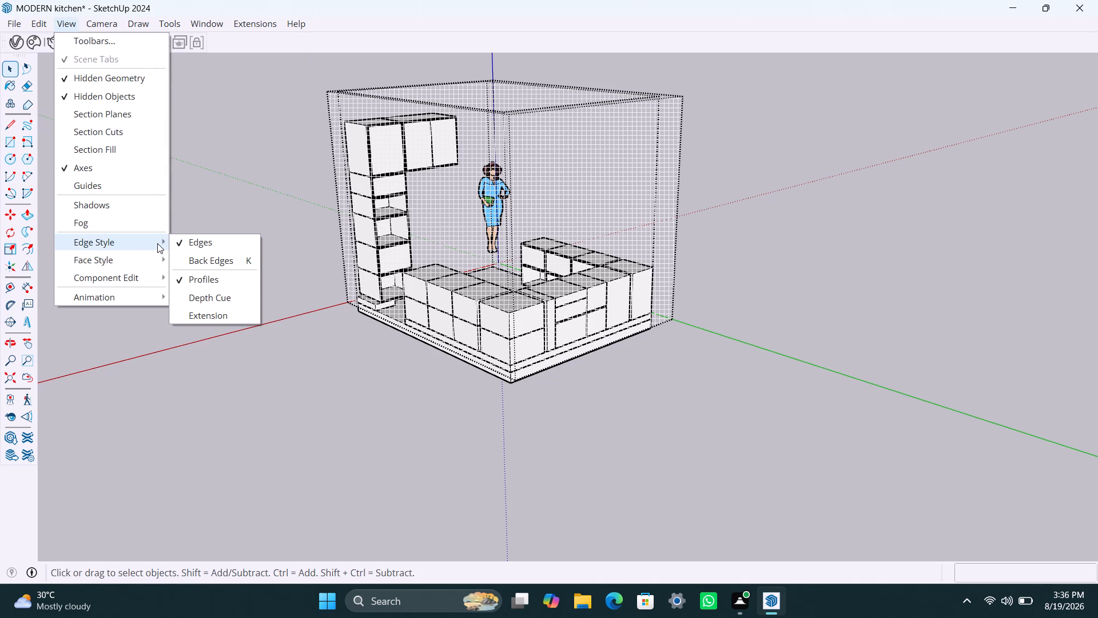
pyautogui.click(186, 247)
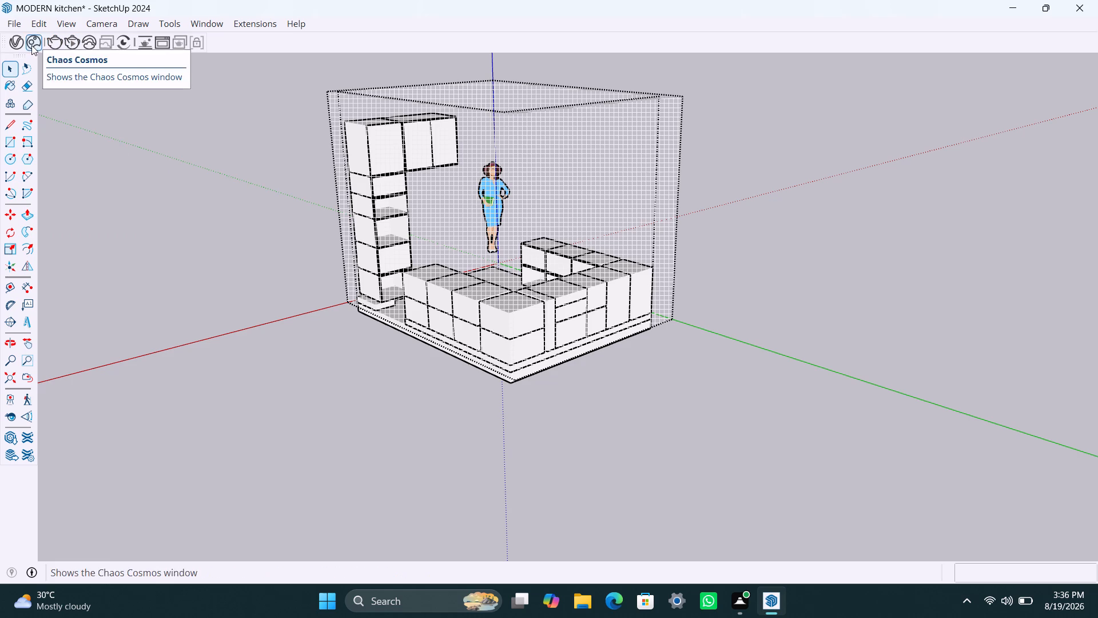
# Turn off the display of hidden geometry.
pyautogui.click(33, 25)
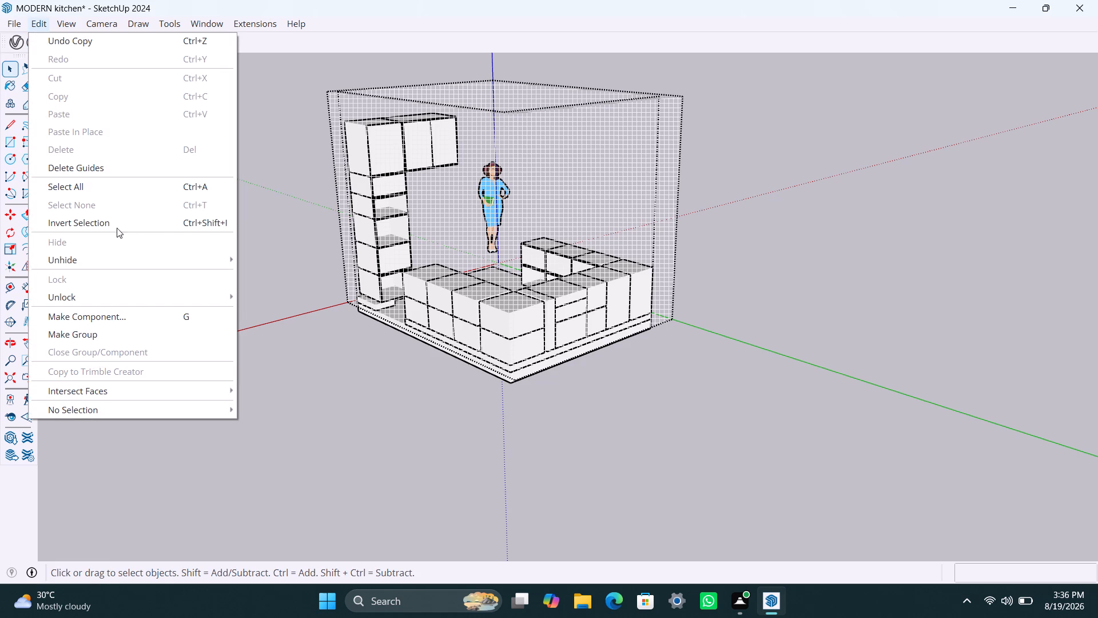
pyautogui.click(75, 25)
pyautogui.click(75, 27)
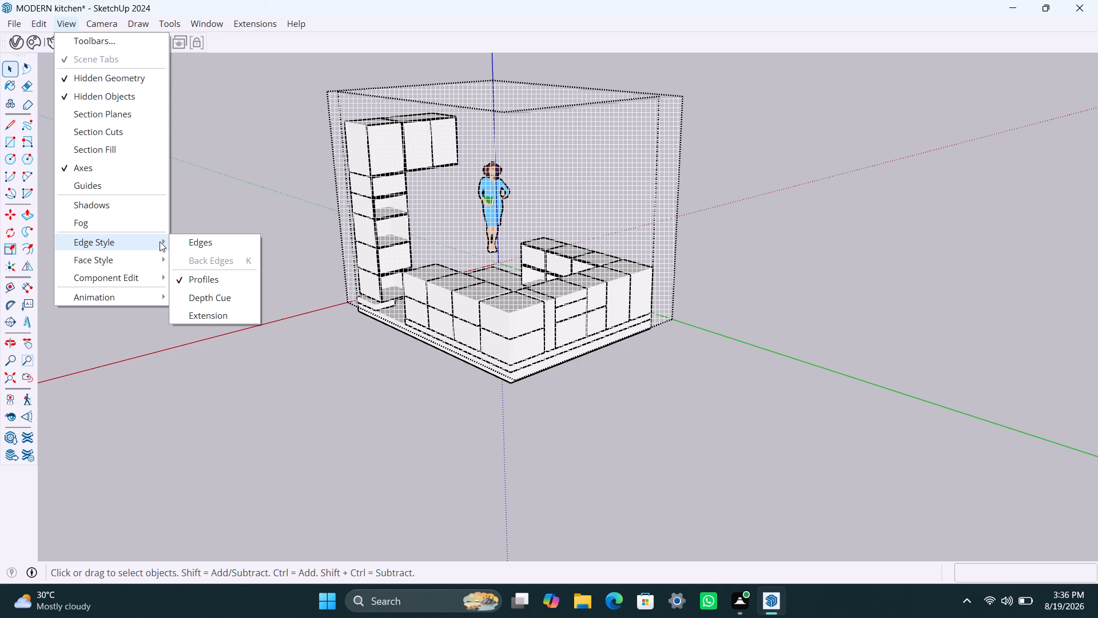
pyautogui.click(70, 78)
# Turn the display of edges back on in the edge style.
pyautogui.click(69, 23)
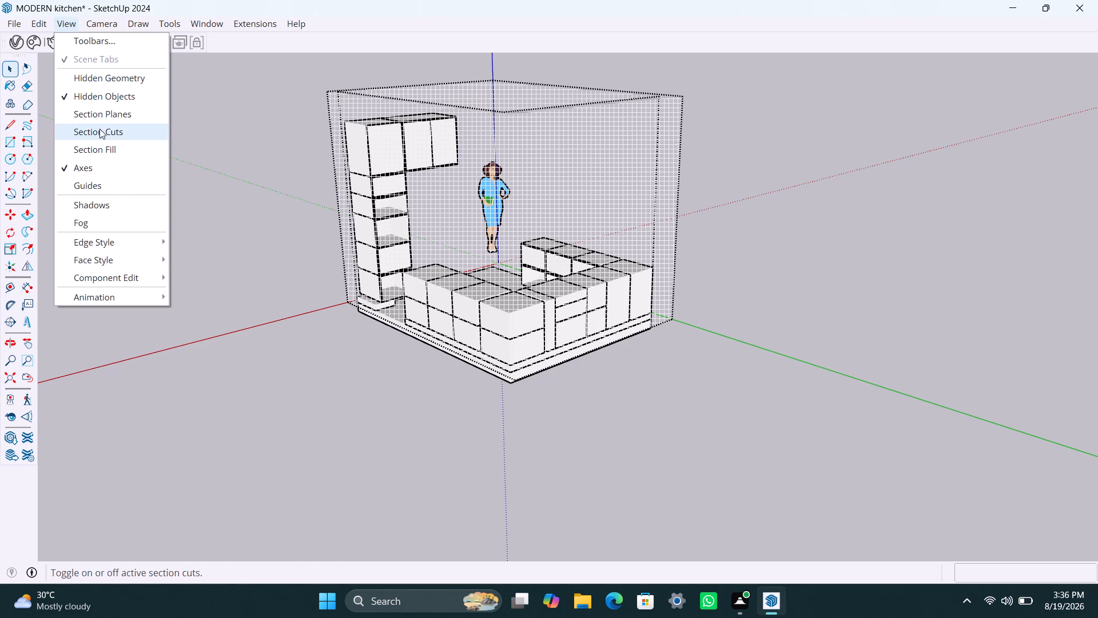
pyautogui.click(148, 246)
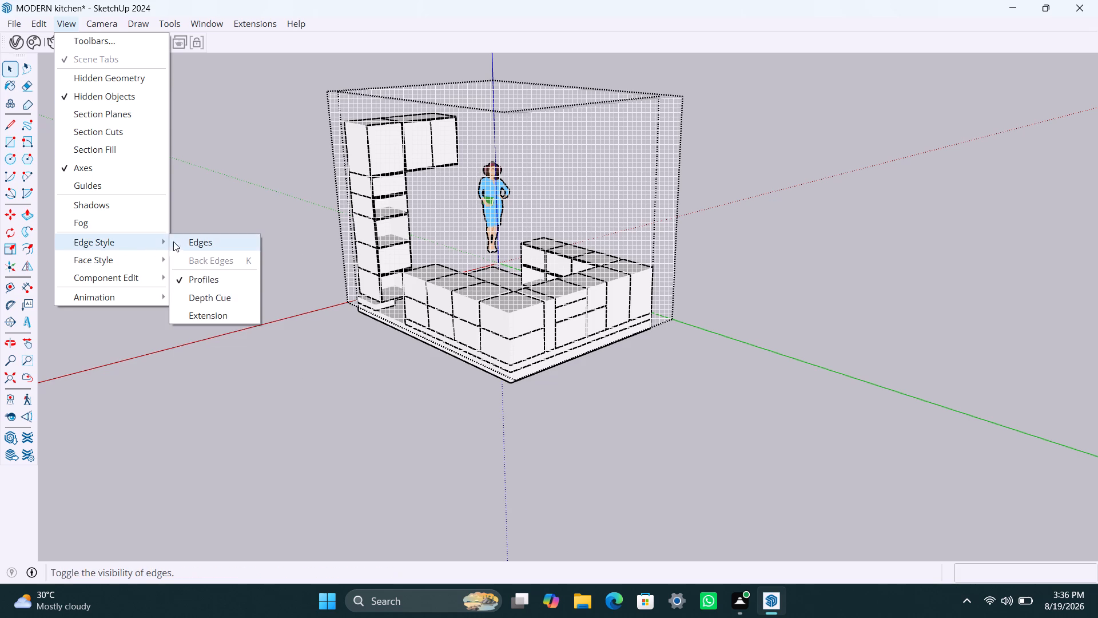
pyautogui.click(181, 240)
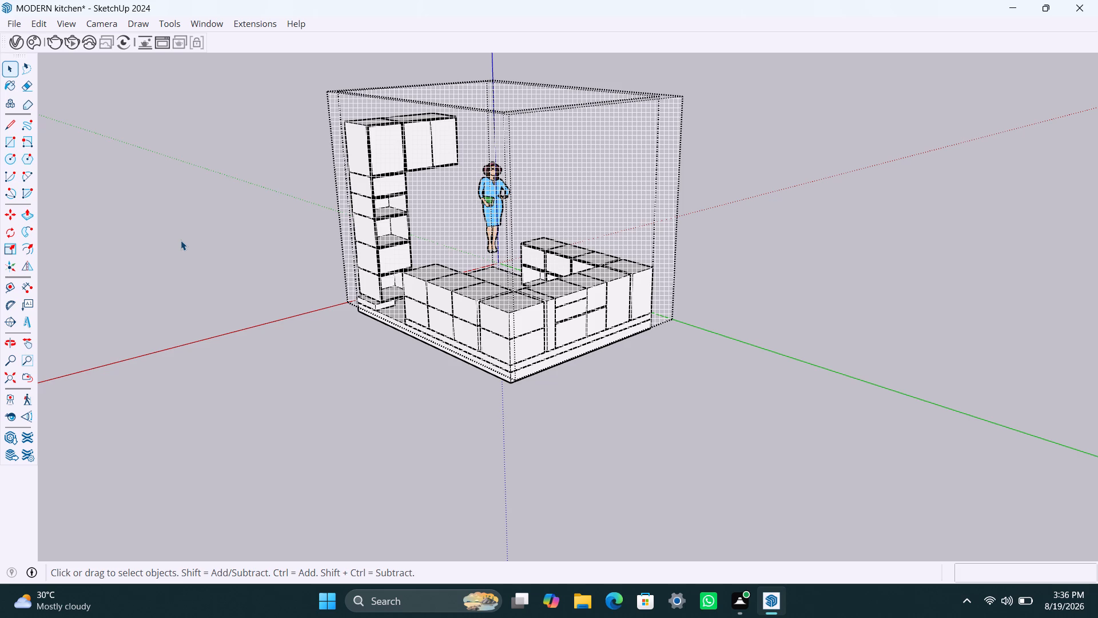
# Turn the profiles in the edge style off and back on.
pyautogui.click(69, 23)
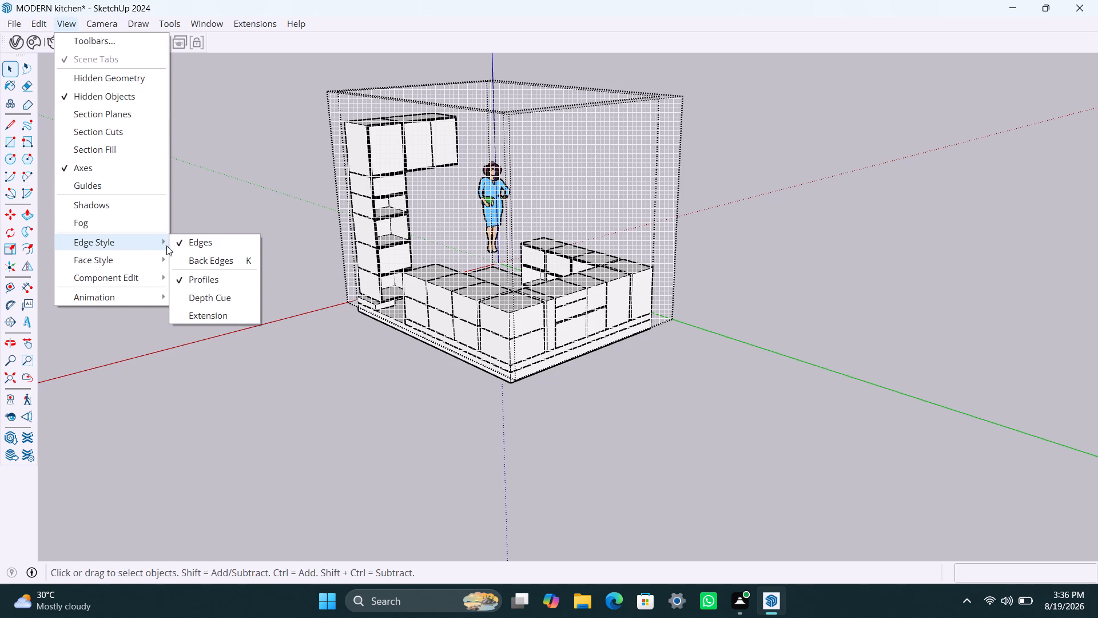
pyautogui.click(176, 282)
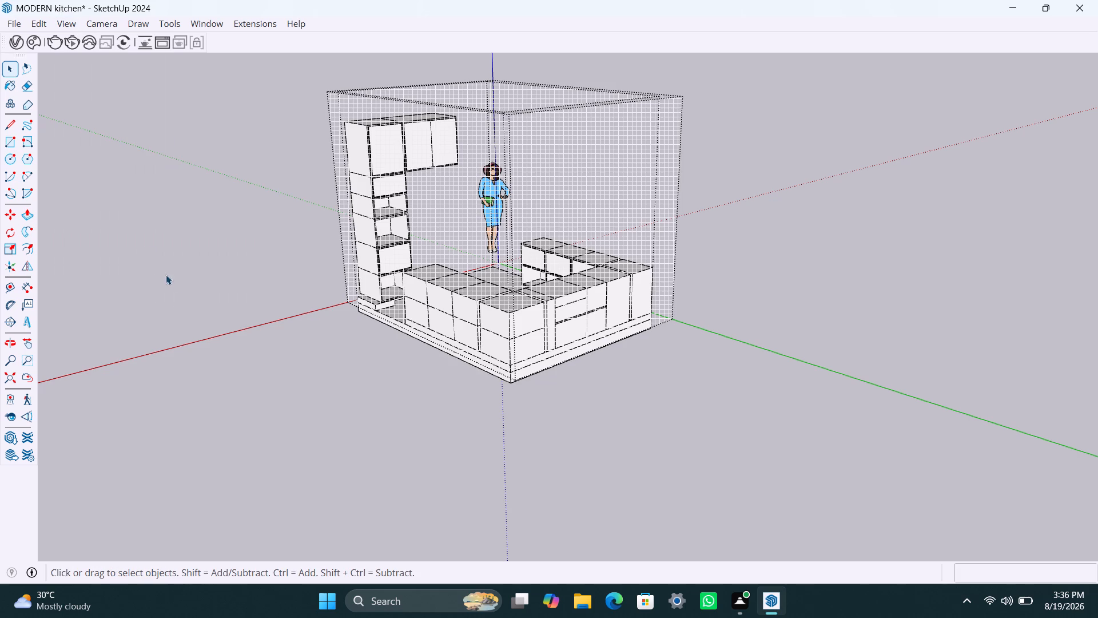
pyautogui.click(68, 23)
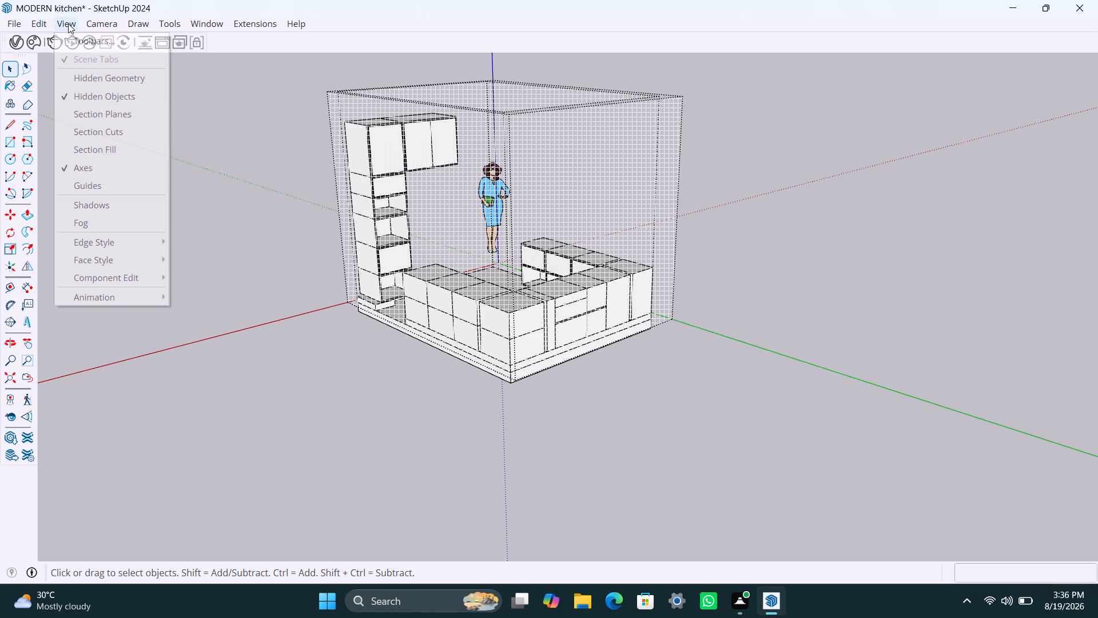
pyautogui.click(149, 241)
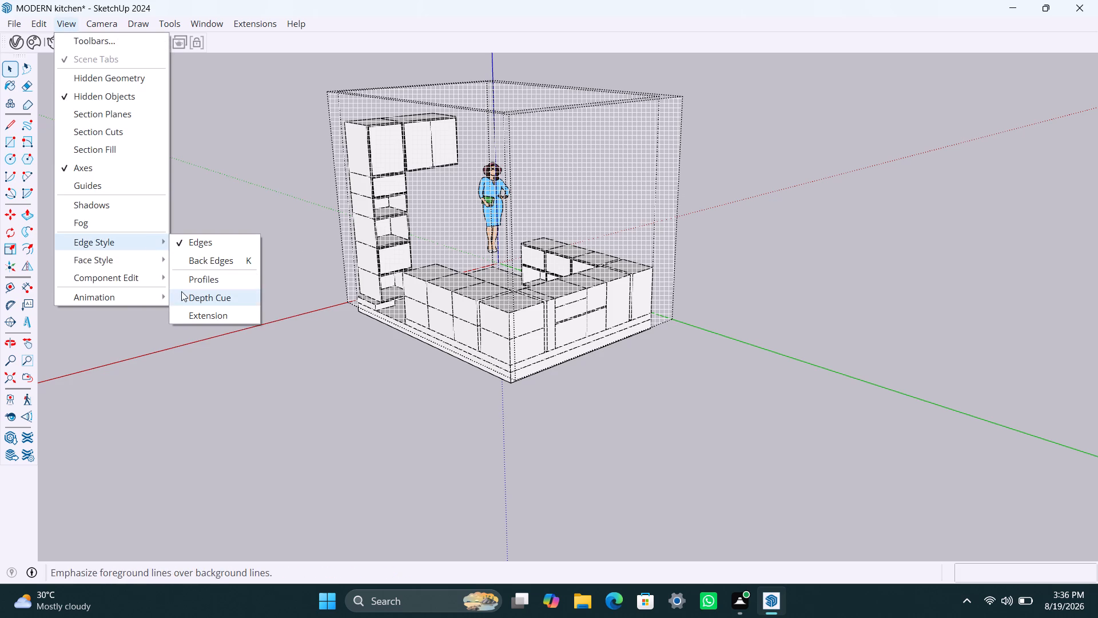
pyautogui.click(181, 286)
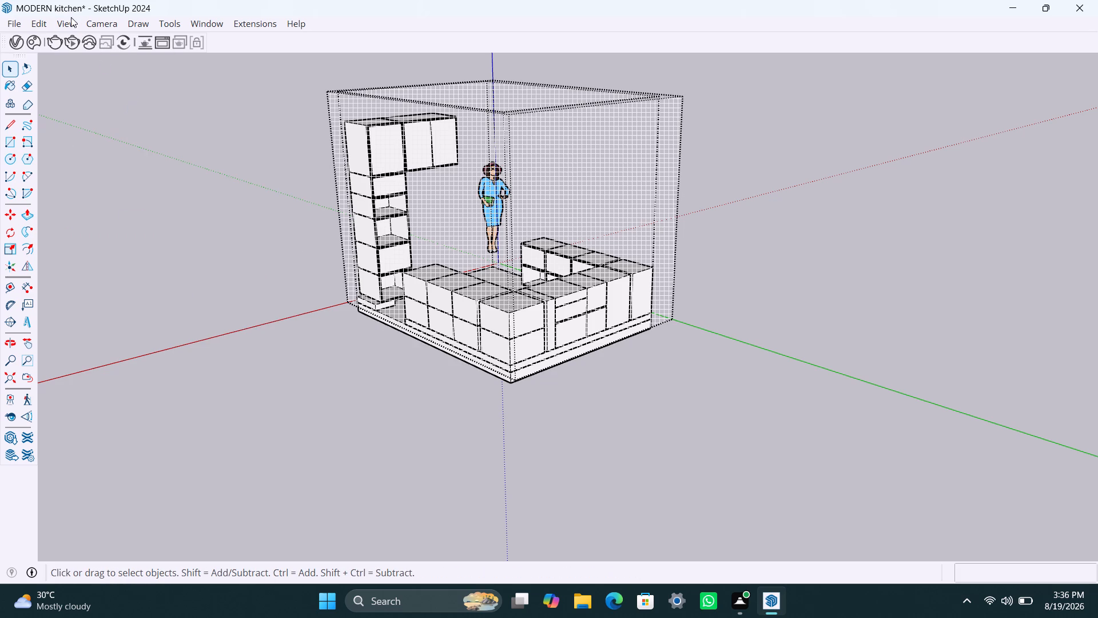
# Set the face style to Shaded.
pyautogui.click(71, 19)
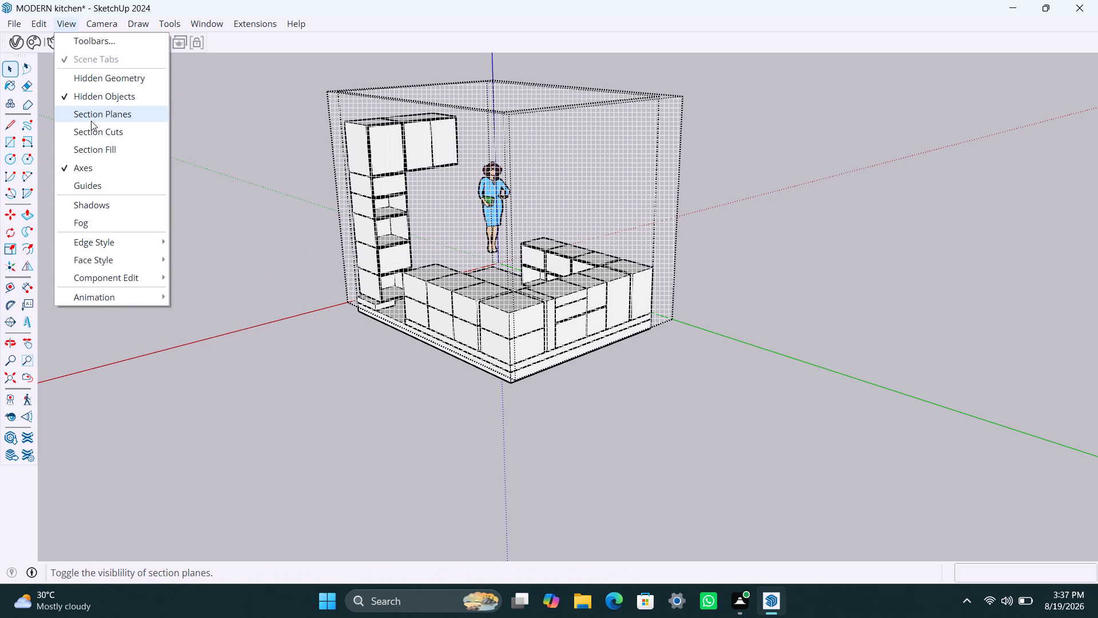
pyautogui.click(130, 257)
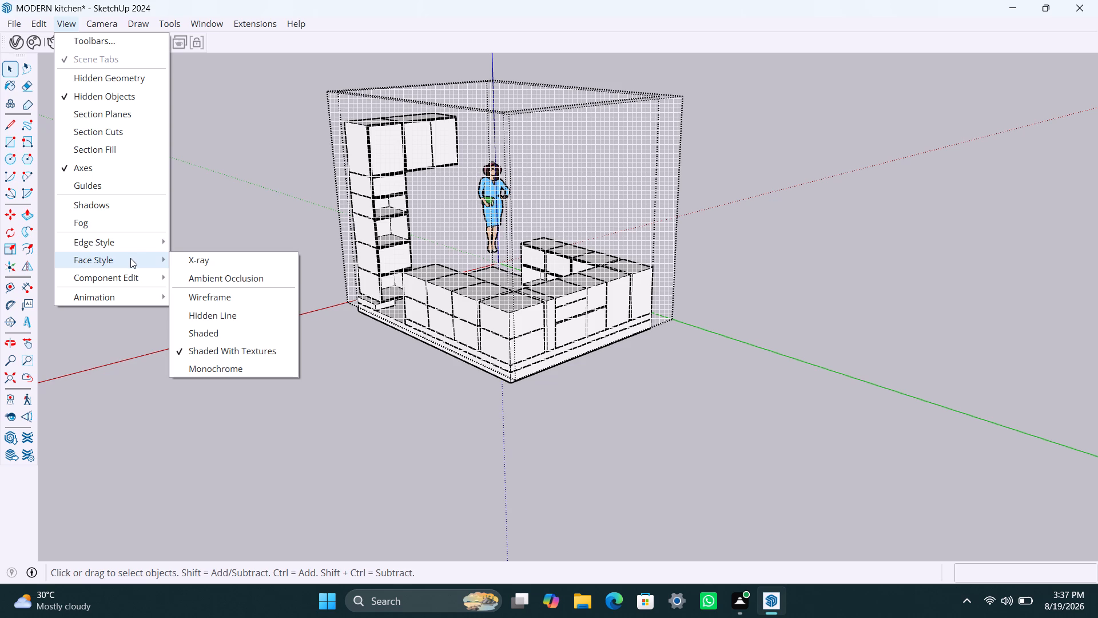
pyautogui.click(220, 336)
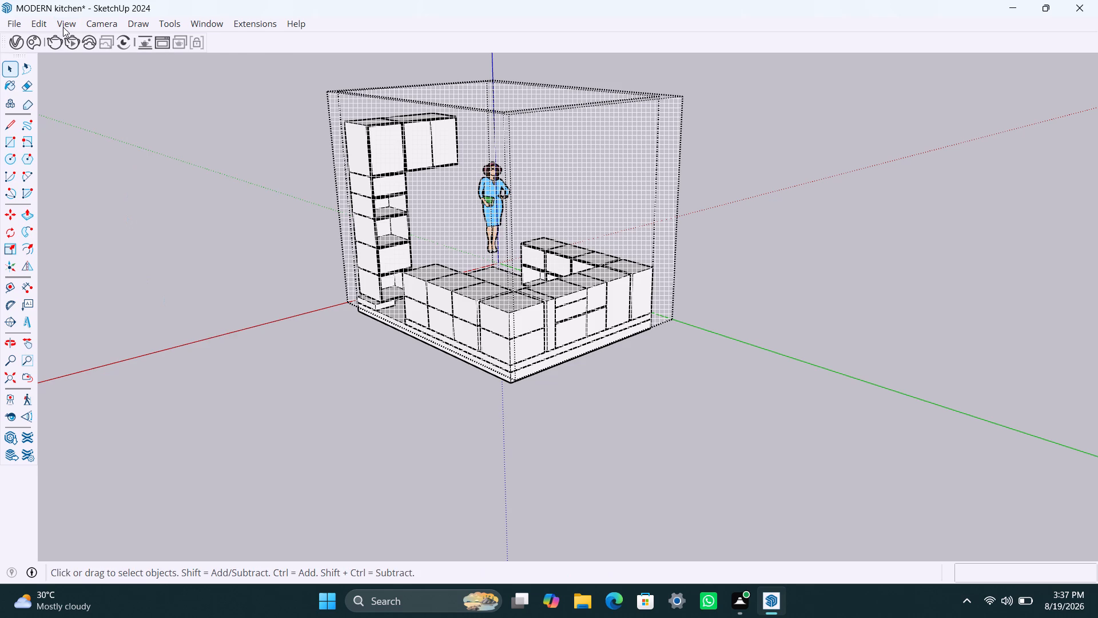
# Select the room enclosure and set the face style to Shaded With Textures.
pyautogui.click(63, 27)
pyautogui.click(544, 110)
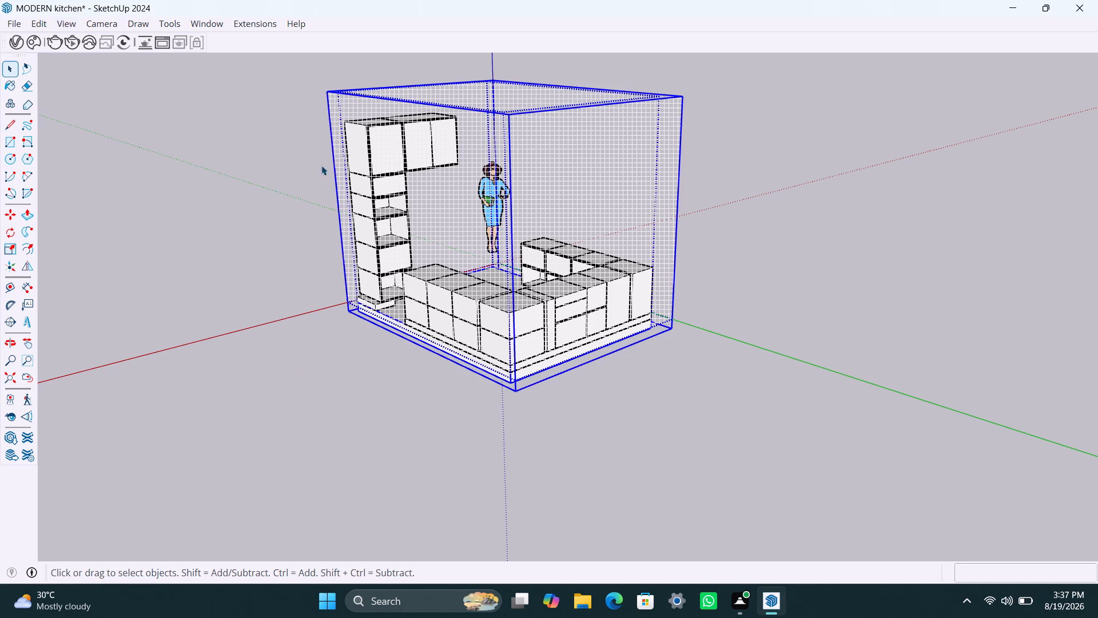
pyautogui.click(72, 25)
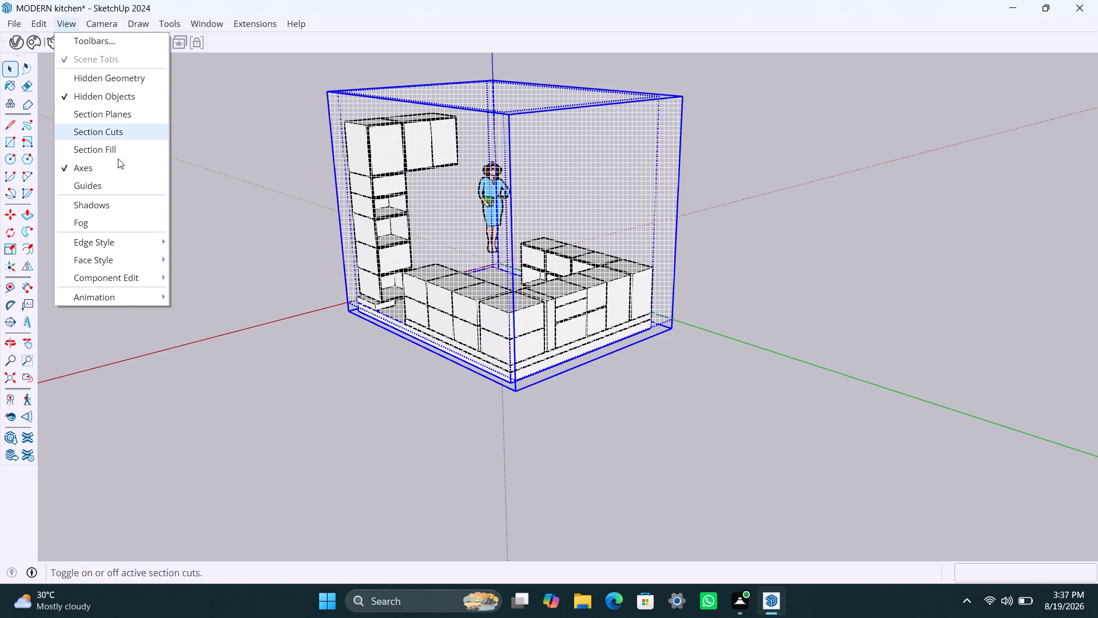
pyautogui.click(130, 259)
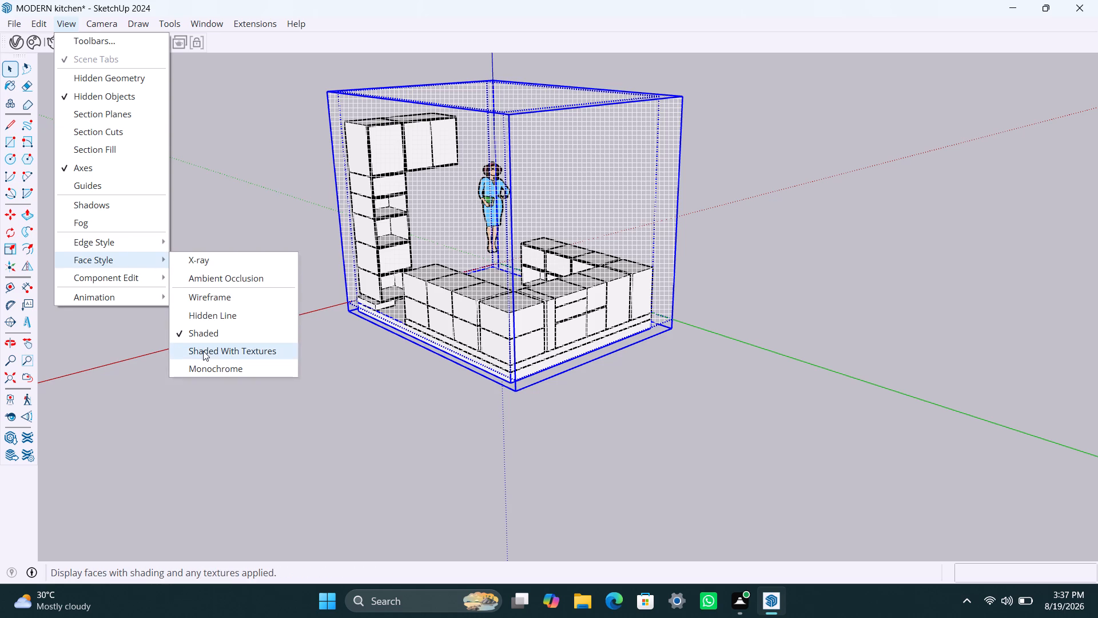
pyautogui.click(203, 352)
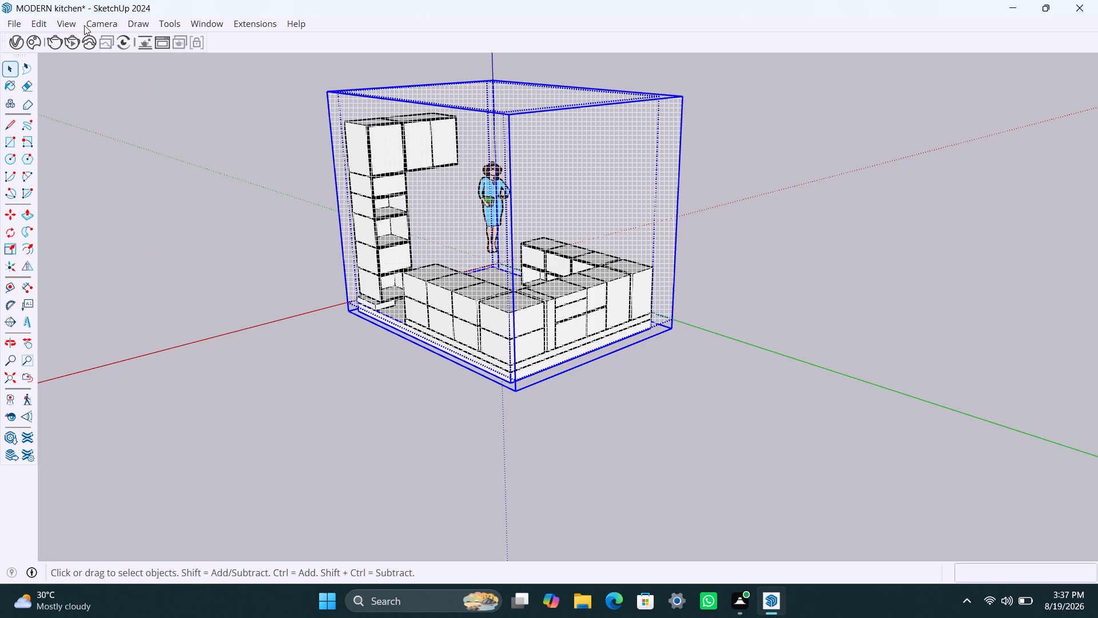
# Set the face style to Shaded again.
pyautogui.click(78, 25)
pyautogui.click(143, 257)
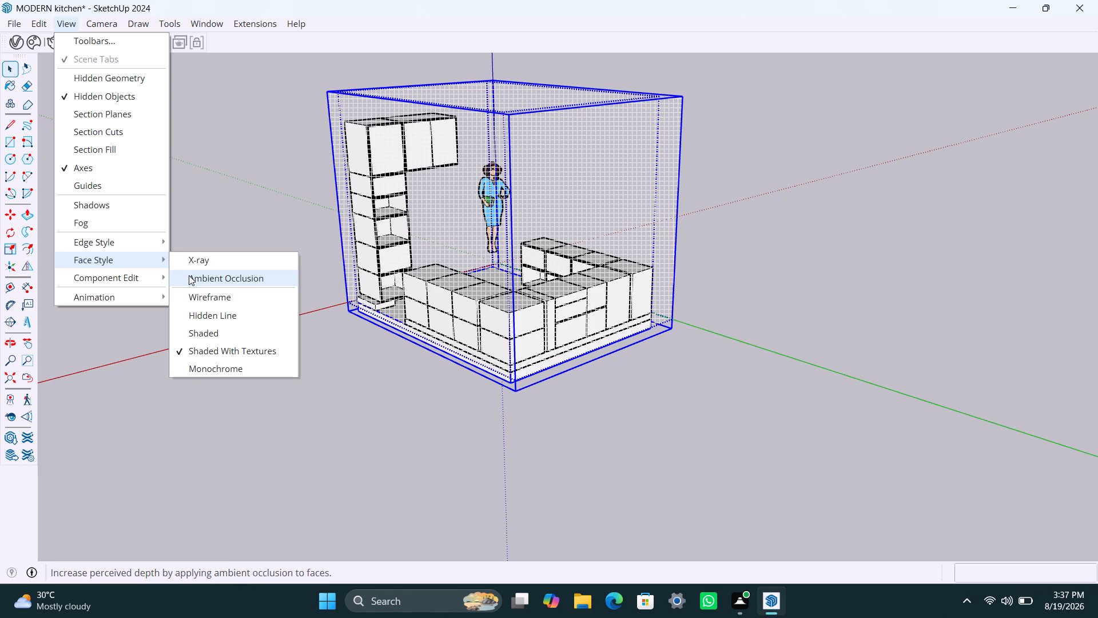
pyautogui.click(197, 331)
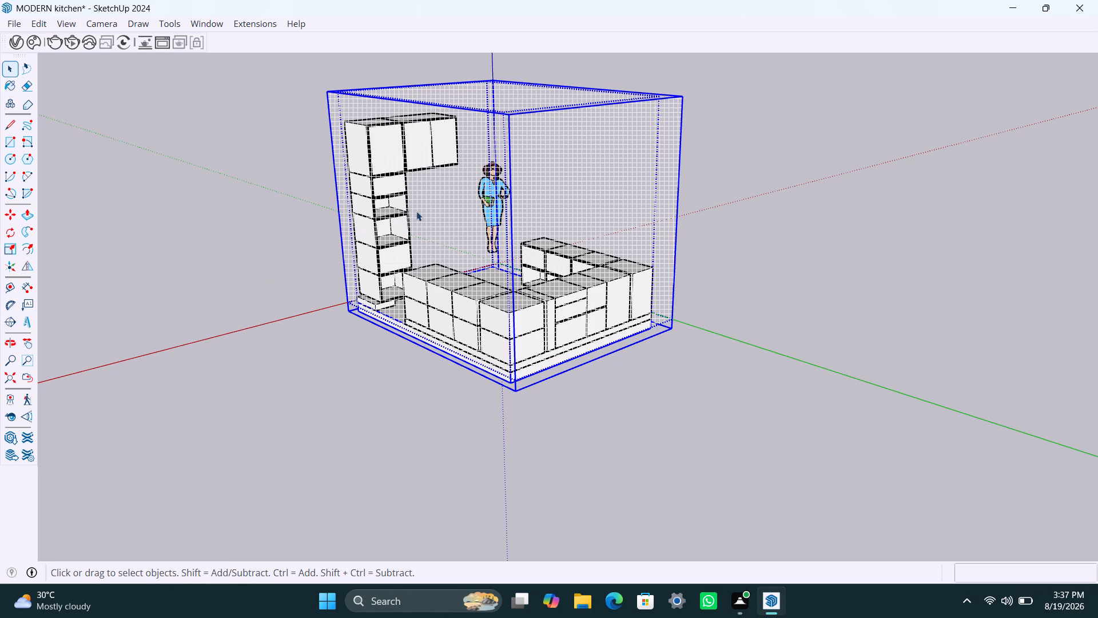
# Turn off the display of hidden objects.
pyautogui.click(70, 26)
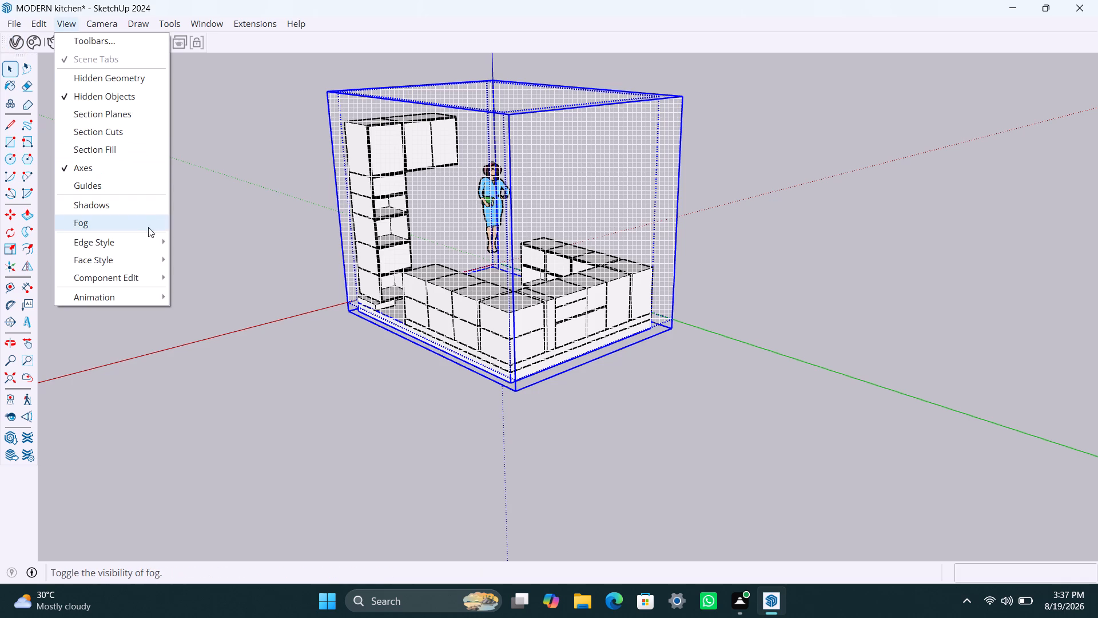
pyautogui.click(134, 241)
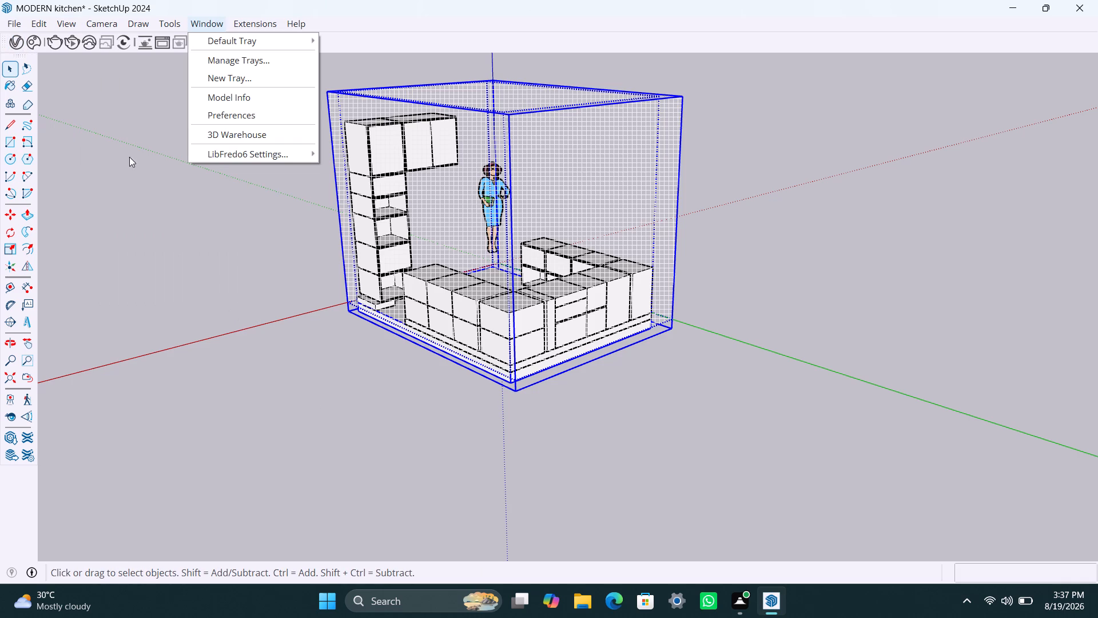
pyautogui.click(59, 18)
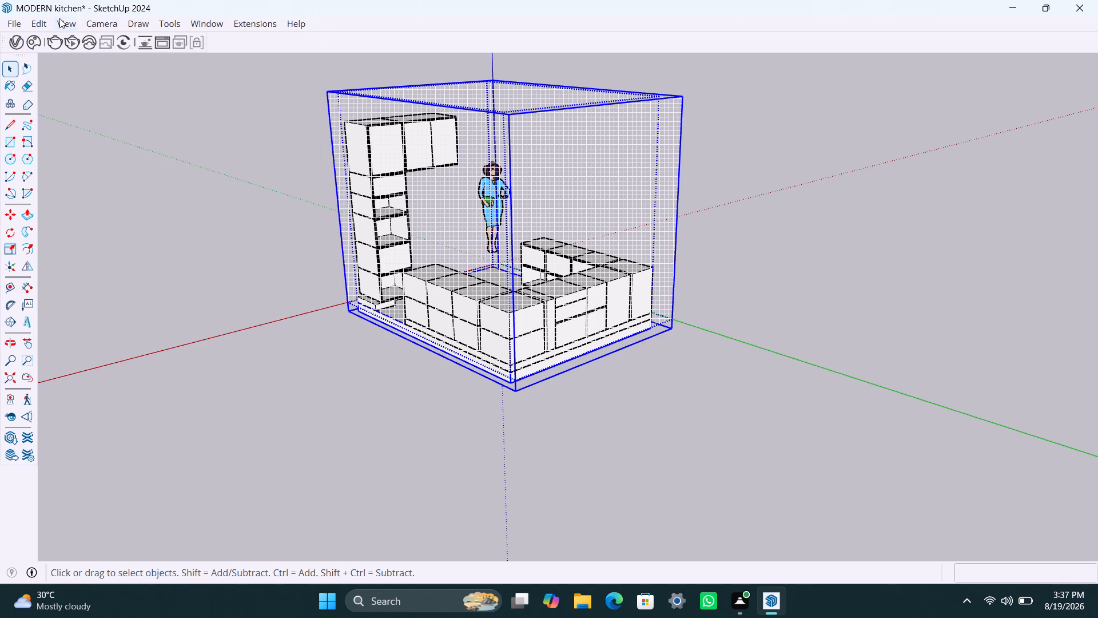
pyautogui.click(59, 18)
pyautogui.click(98, 94)
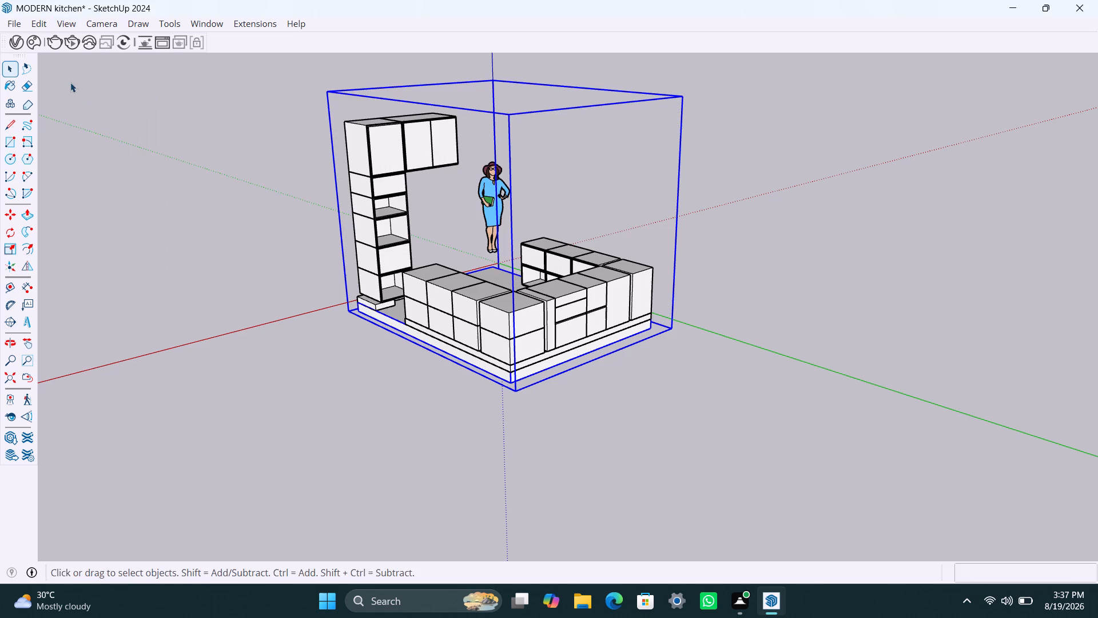
# Turn off the display of profiles in the edge style.
pyautogui.click(71, 22)
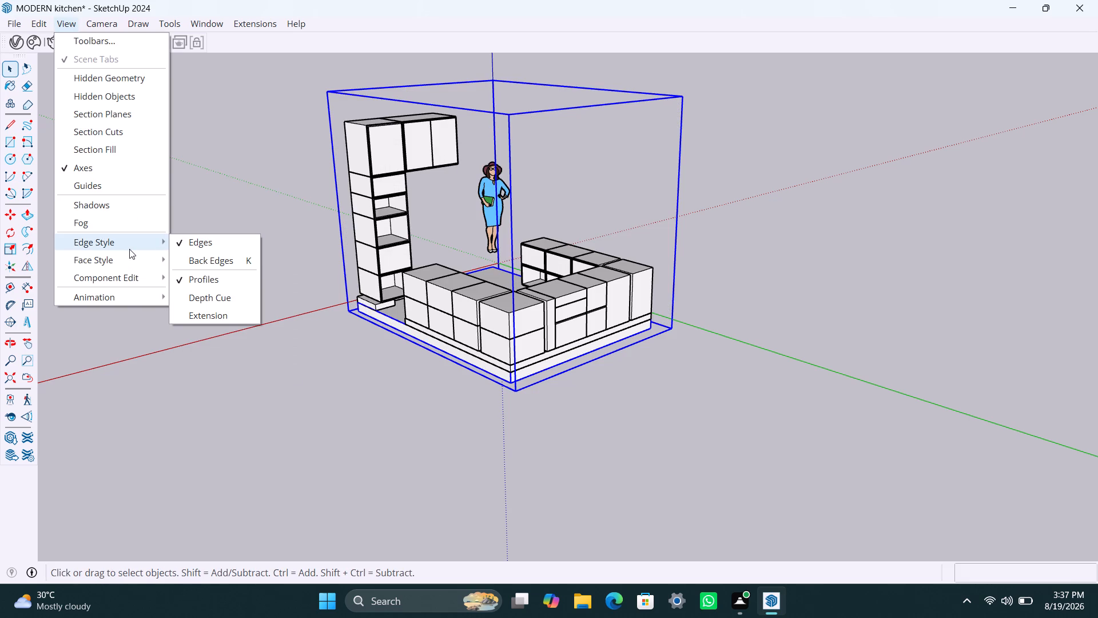
pyautogui.click(129, 249)
pyautogui.click(185, 278)
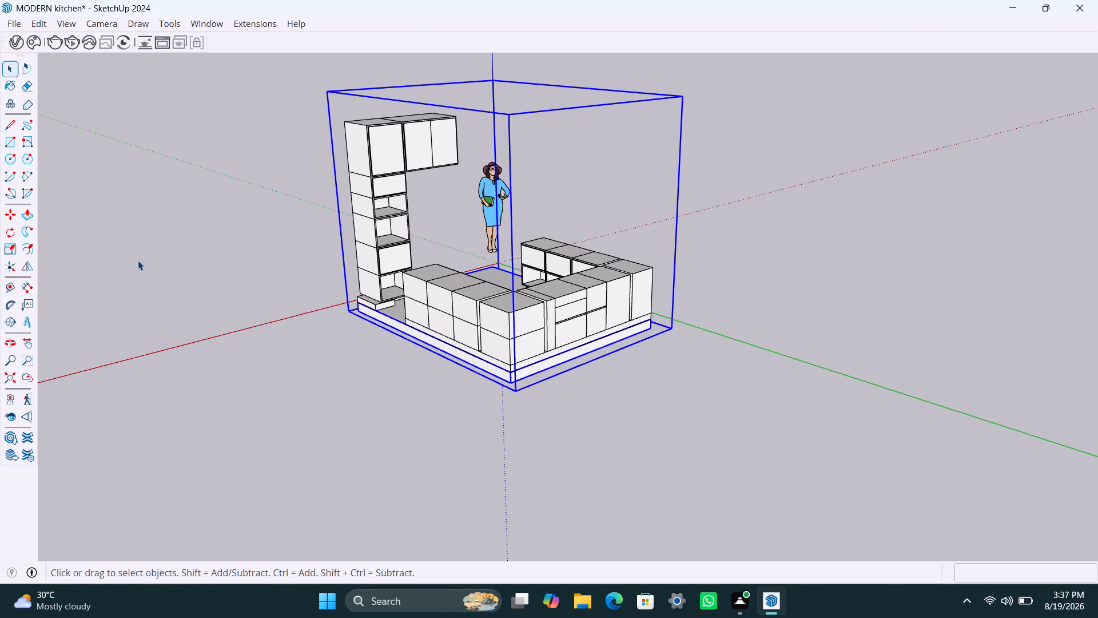
# Set the face style to Shaded With Textures.
pyautogui.click(62, 27)
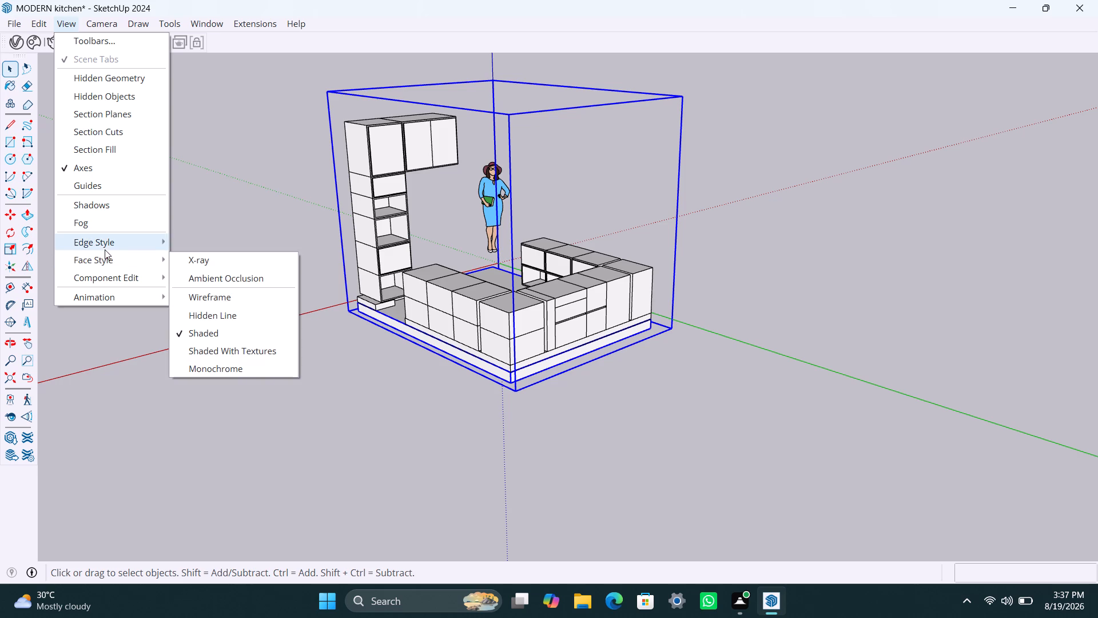
pyautogui.click(108, 261)
pyautogui.click(218, 351)
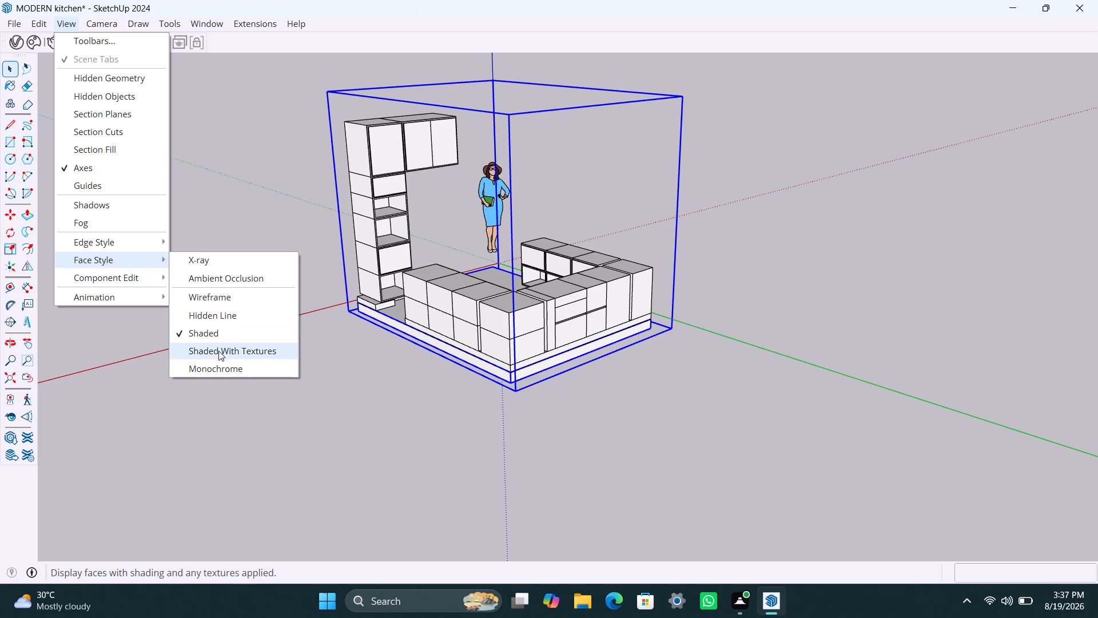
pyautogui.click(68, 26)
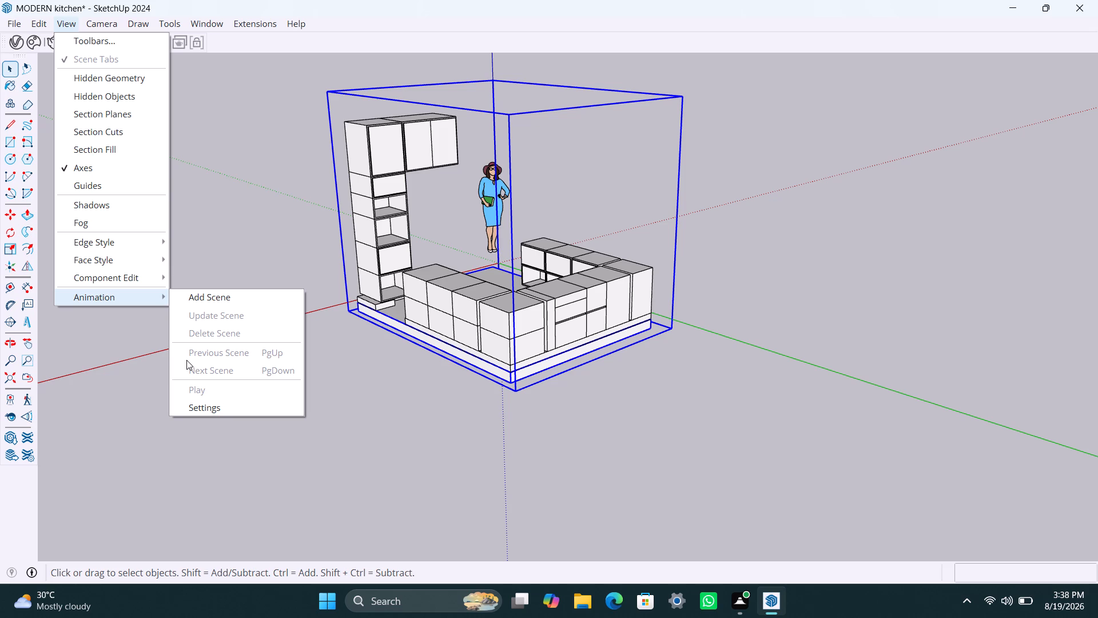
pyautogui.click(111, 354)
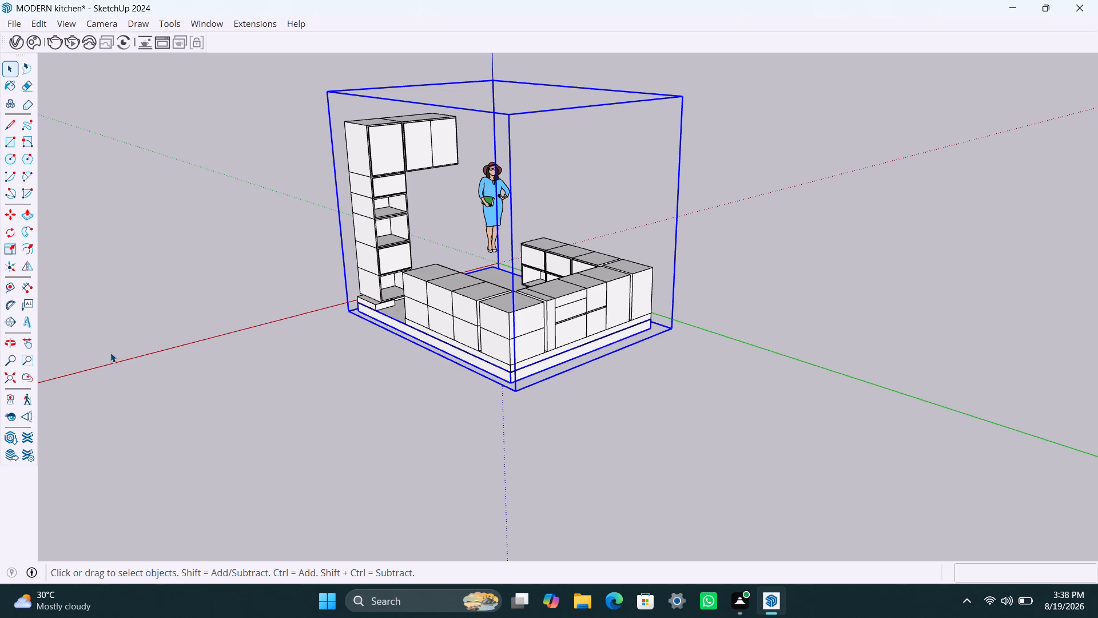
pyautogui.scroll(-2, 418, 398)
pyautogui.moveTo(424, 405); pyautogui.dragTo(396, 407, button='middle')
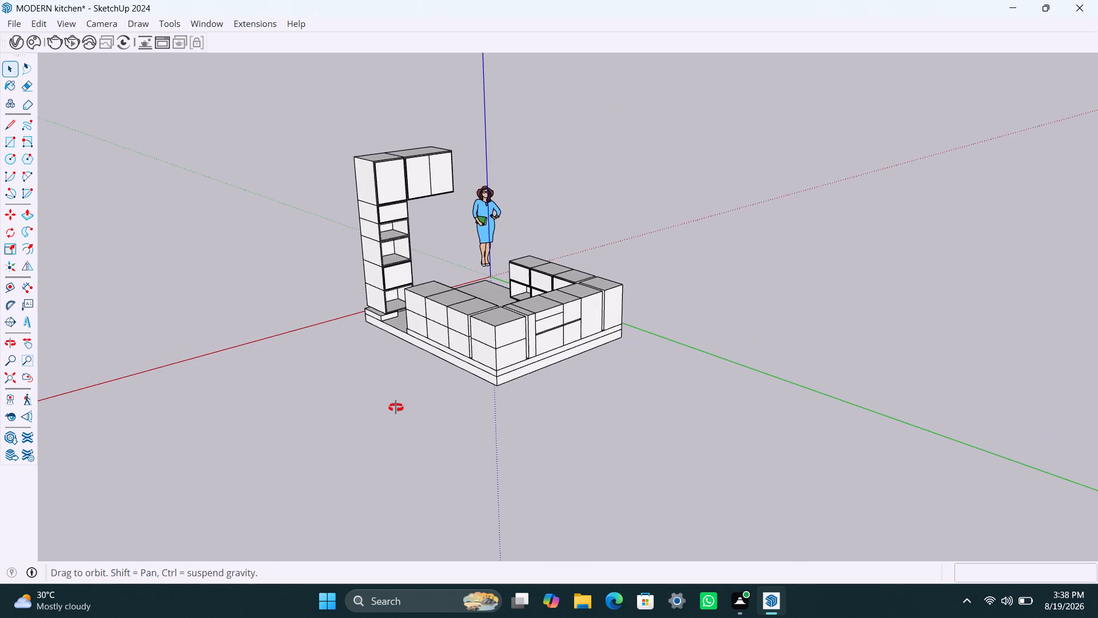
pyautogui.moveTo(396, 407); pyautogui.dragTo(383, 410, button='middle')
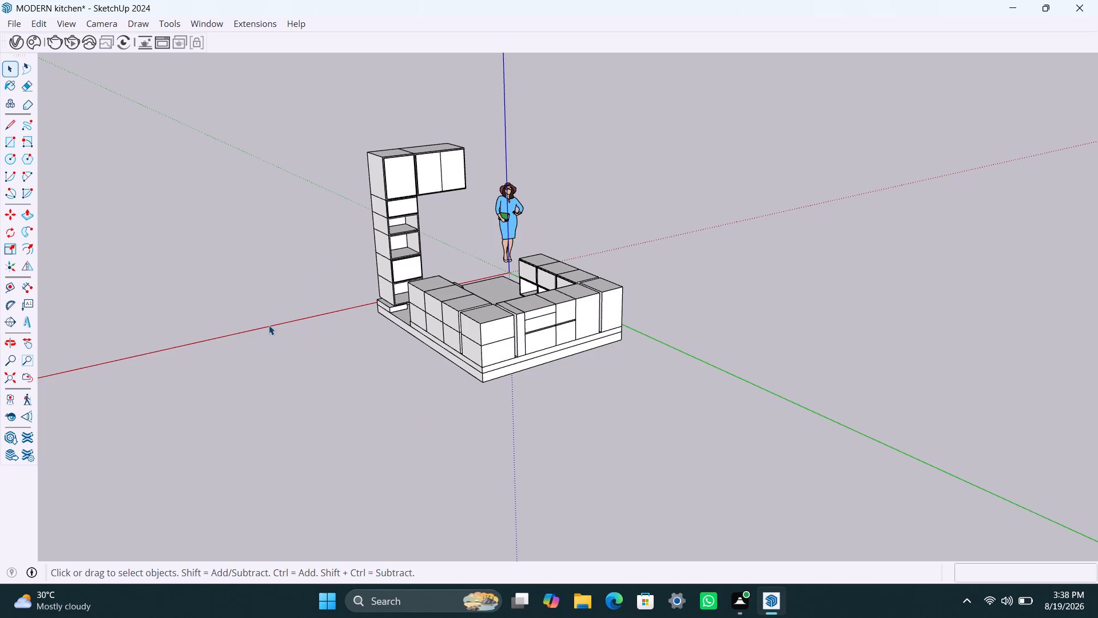
# Toggle the component-editing option Hide Rest Of Model.
pyautogui.click(65, 19)
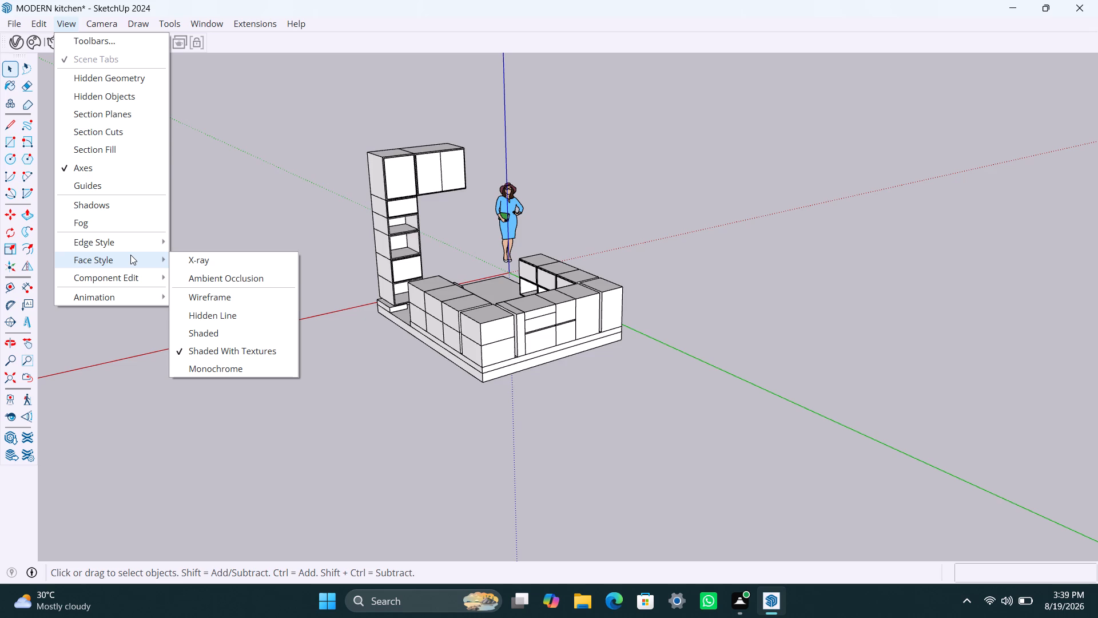
pyautogui.click(130, 255)
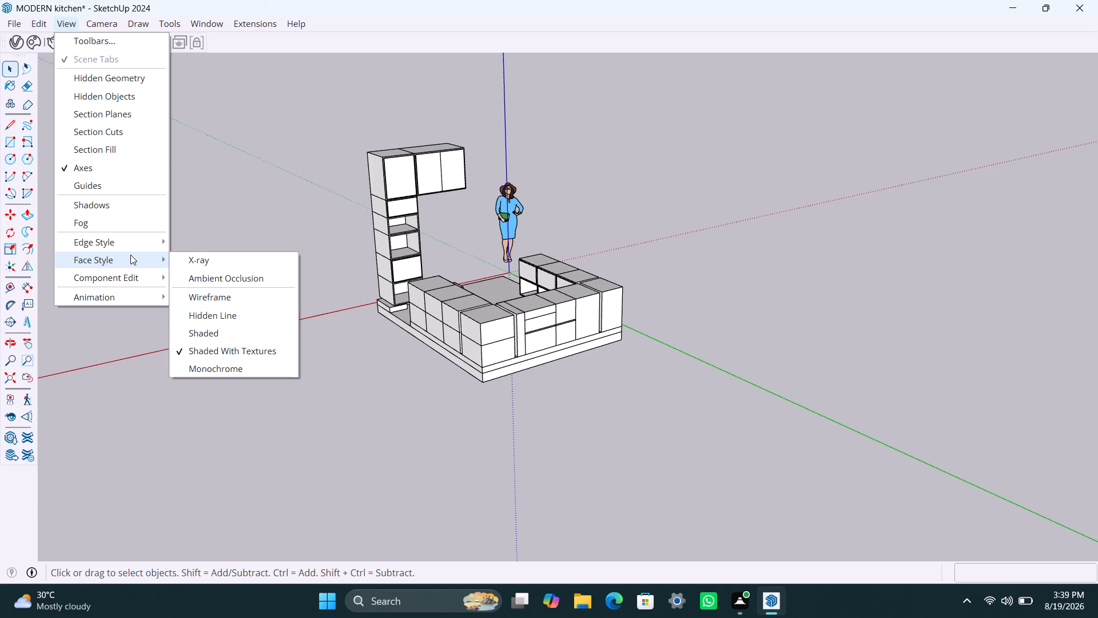
pyautogui.click(130, 262)
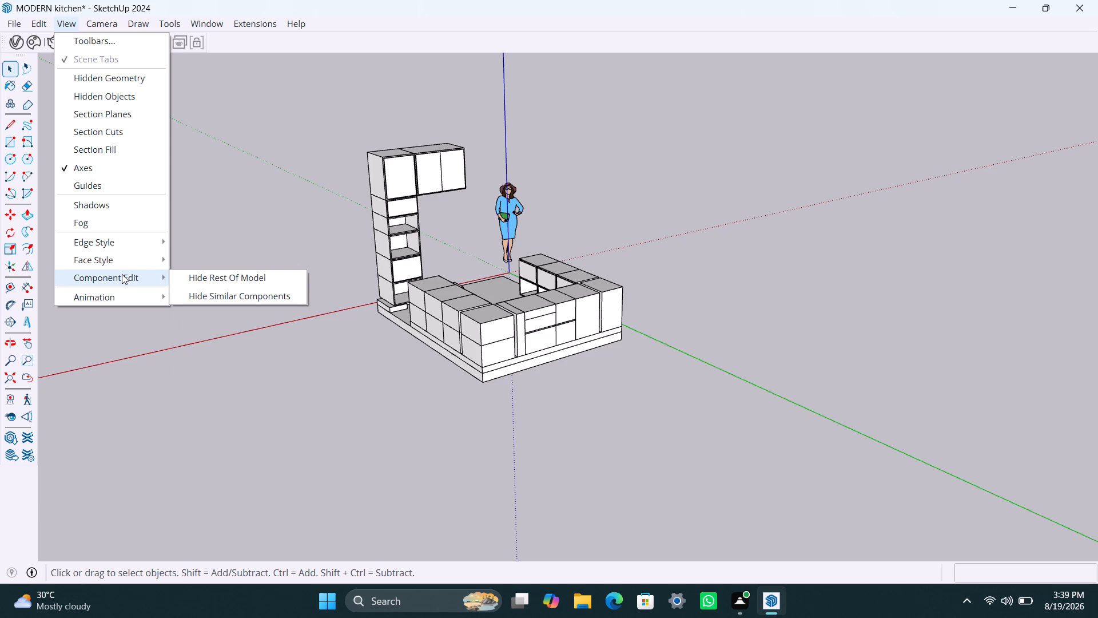
pyautogui.click(204, 283)
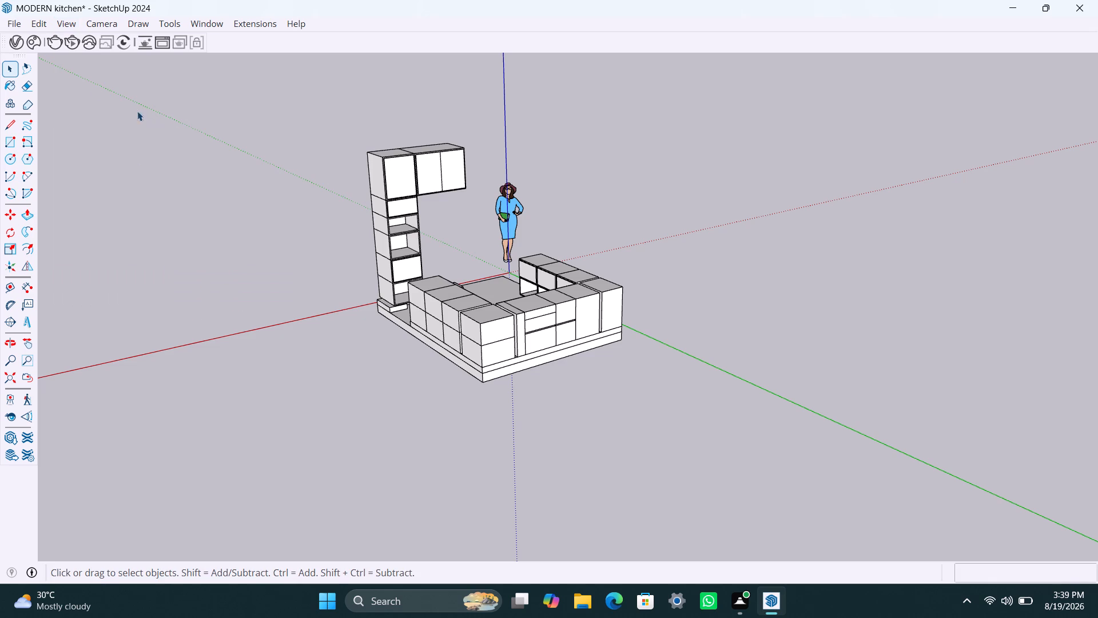
# Try to unhide the hidden room enclosure around the kitchen with the Unhide command.
pyautogui.click(35, 21)
pyautogui.click(154, 266)
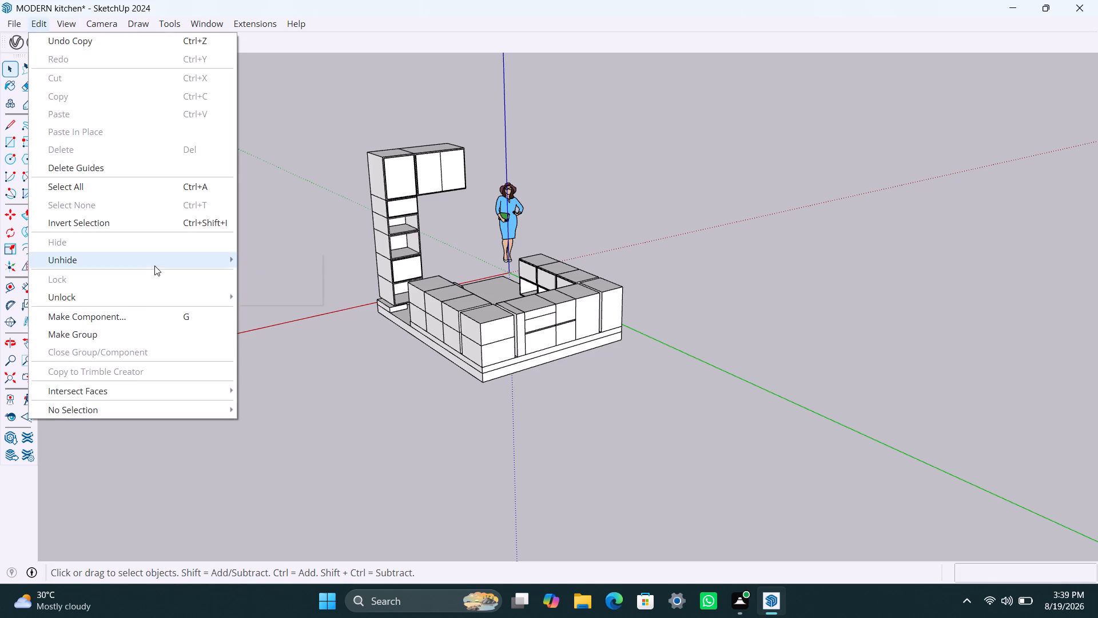
pyautogui.click(270, 292)
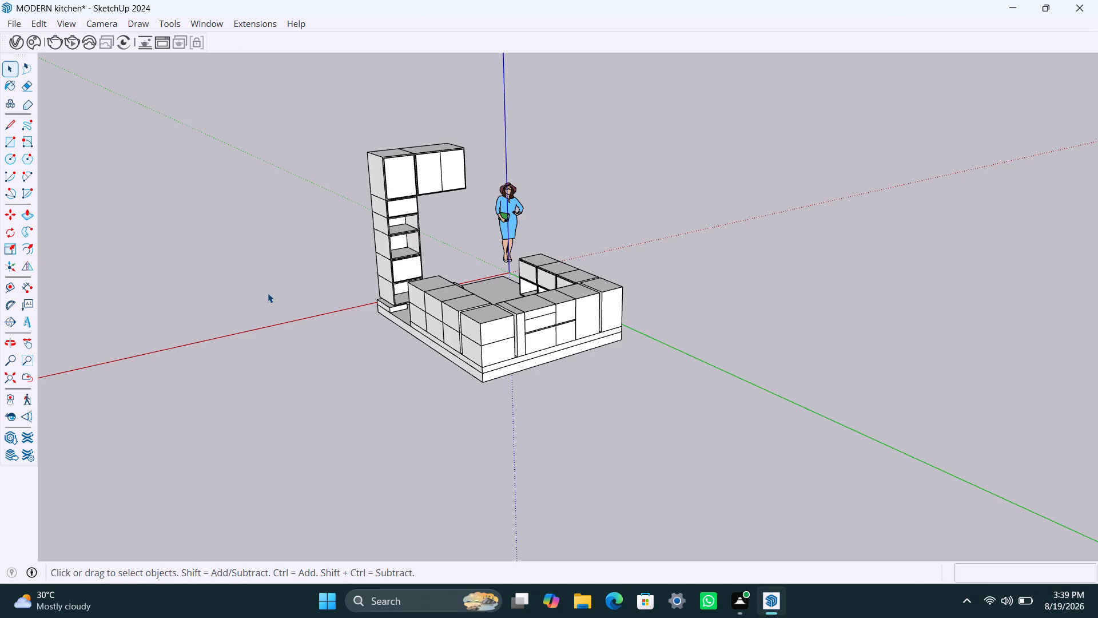
pyautogui.click(34, 23)
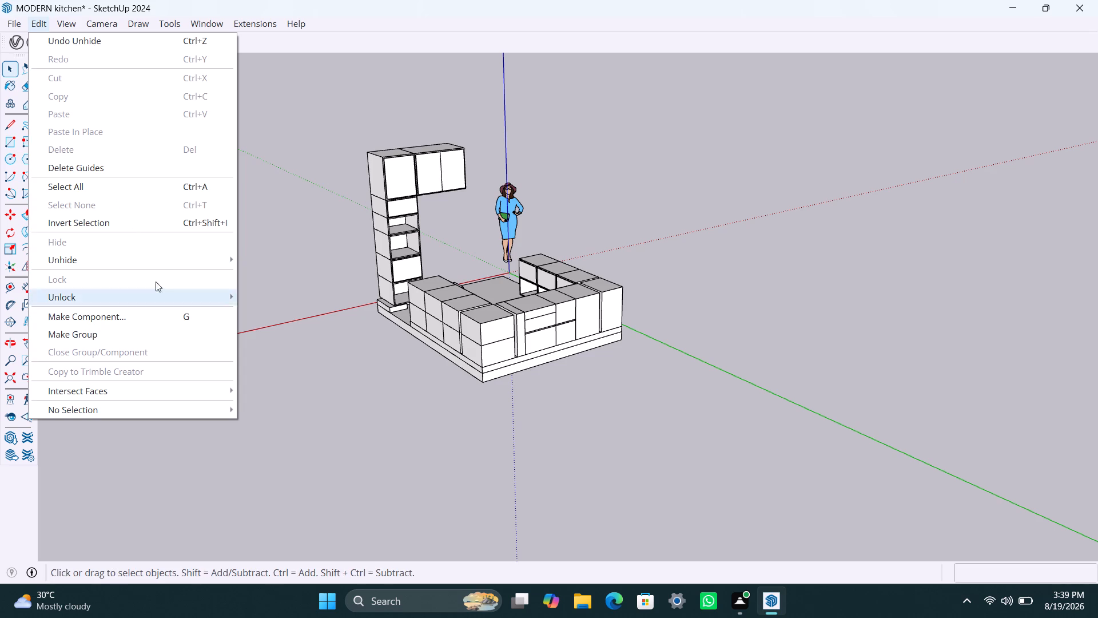
pyautogui.click(161, 254)
pyautogui.tripleClick(257, 292)
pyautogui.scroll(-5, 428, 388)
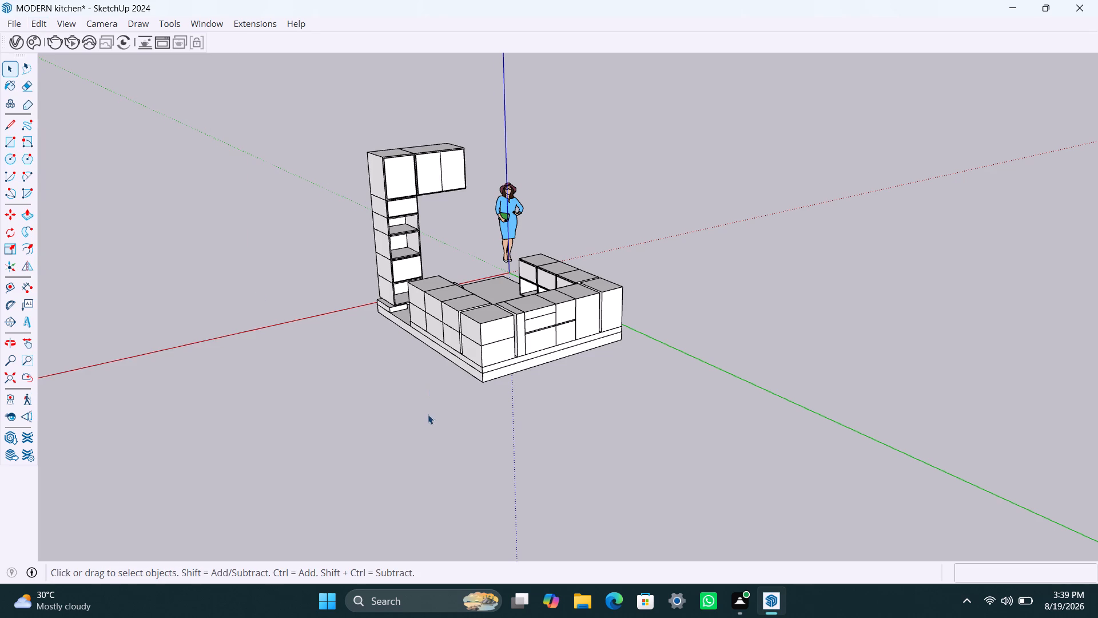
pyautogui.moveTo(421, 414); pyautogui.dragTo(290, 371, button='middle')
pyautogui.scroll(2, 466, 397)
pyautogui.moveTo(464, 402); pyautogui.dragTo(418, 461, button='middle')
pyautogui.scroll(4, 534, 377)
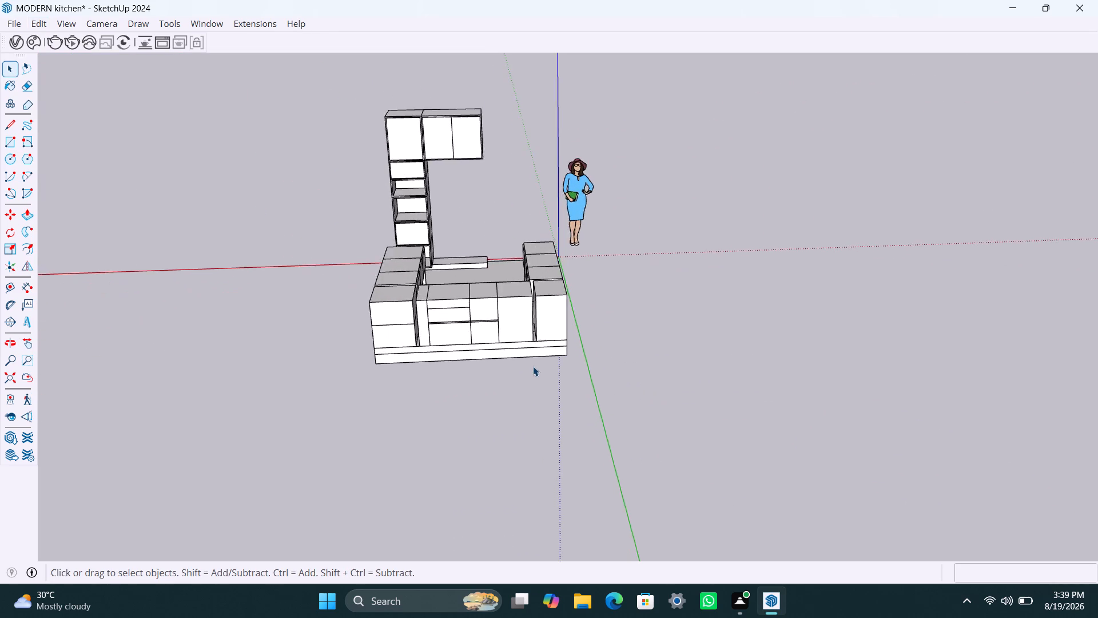
# Examine the base cabinets, plinths and floor slab close up from several sides of the kitchen.
pyautogui.scroll(3, 533, 366)
pyautogui.moveTo(531, 366); pyautogui.dragTo(478, 421, button='middle')
pyautogui.scroll(3, 552, 358)
pyautogui.moveTo(552, 354); pyautogui.dragTo(280, 332, button='middle')
pyautogui.scroll(4, 462, 275)
pyautogui.moveTo(514, 313); pyautogui.dragTo(268, 307, button='middle')
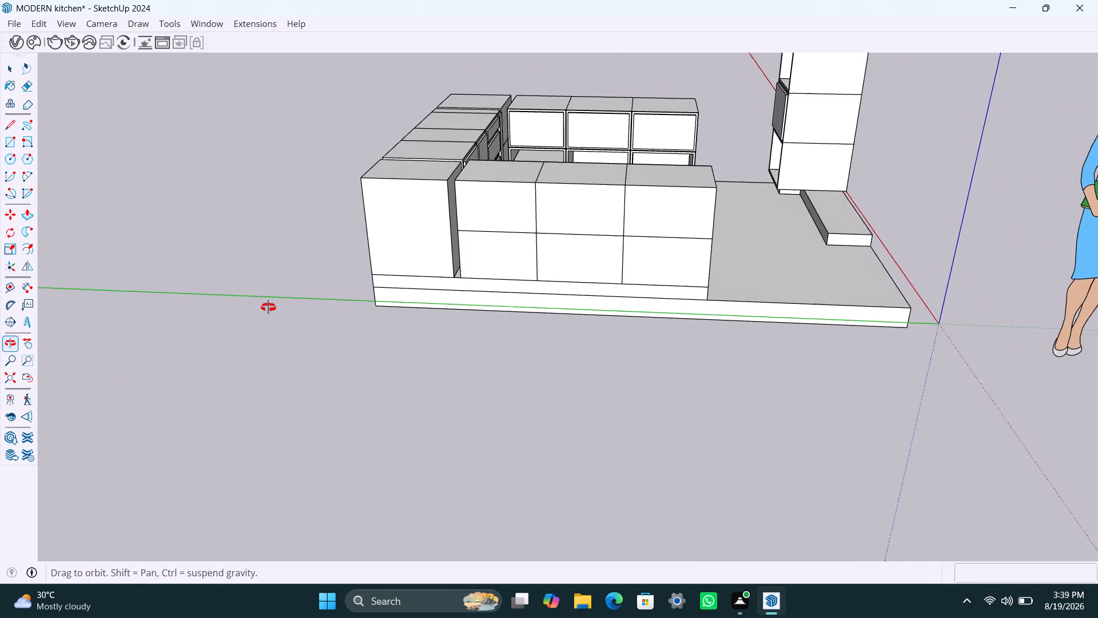
pyautogui.moveTo(268, 307); pyautogui.dragTo(258, 342, button='middle')
pyautogui.scroll(3, 785, 348)
pyautogui.scroll(4, 674, 294)
pyautogui.moveTo(695, 294); pyautogui.dragTo(483, 328, button='middle')
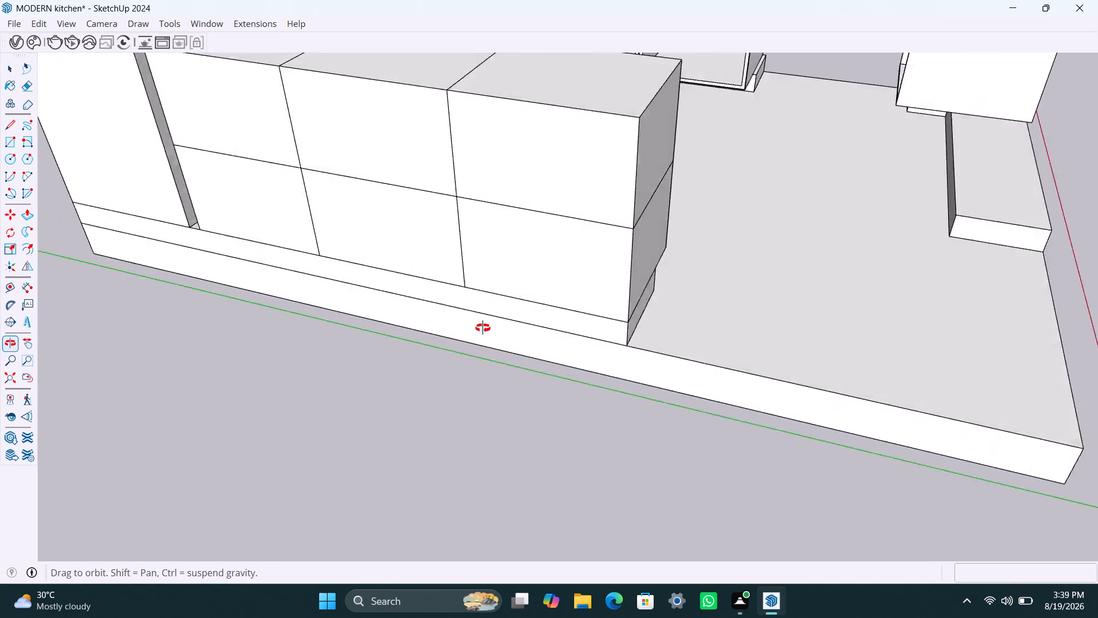
pyautogui.moveTo(483, 328); pyautogui.dragTo(373, 330, button='middle')
pyautogui.moveTo(515, 322); pyautogui.dragTo(454, 323, button='middle')
pyautogui.scroll(-3, 526, 327)
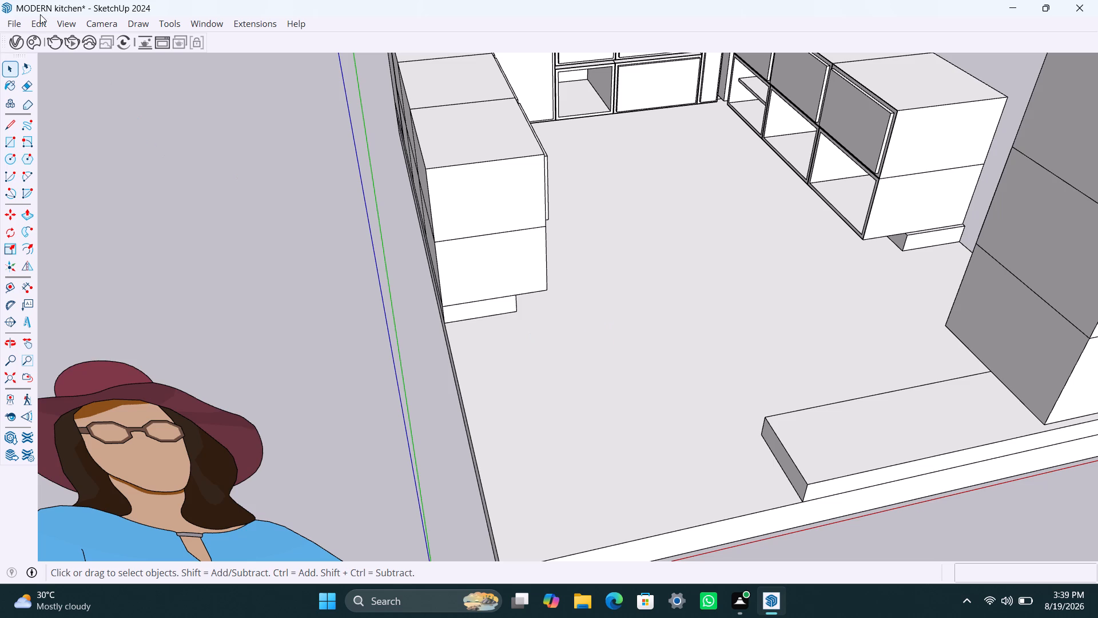
# Display the guides and delete all of them from the model.
pyautogui.click(66, 25)
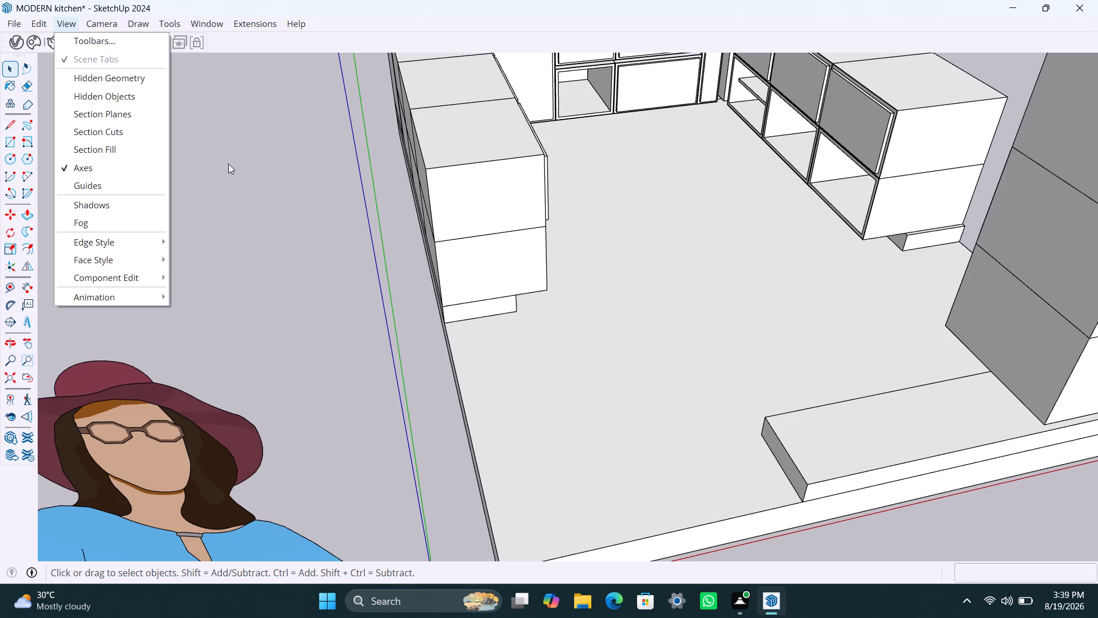
pyautogui.scroll(-7, 228, 164)
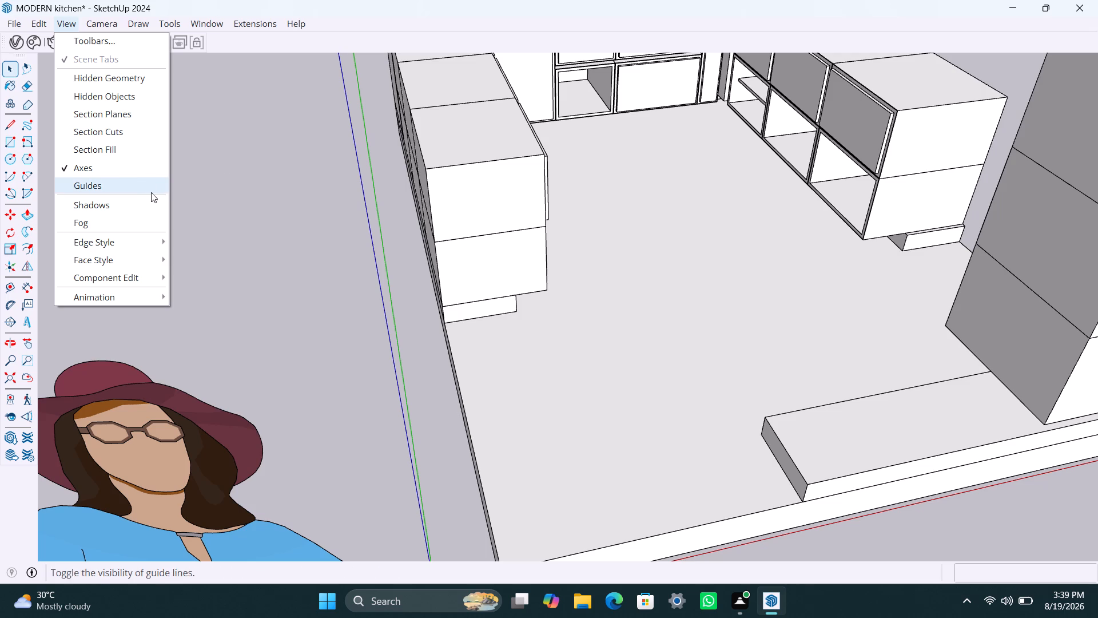
pyautogui.click(92, 188)
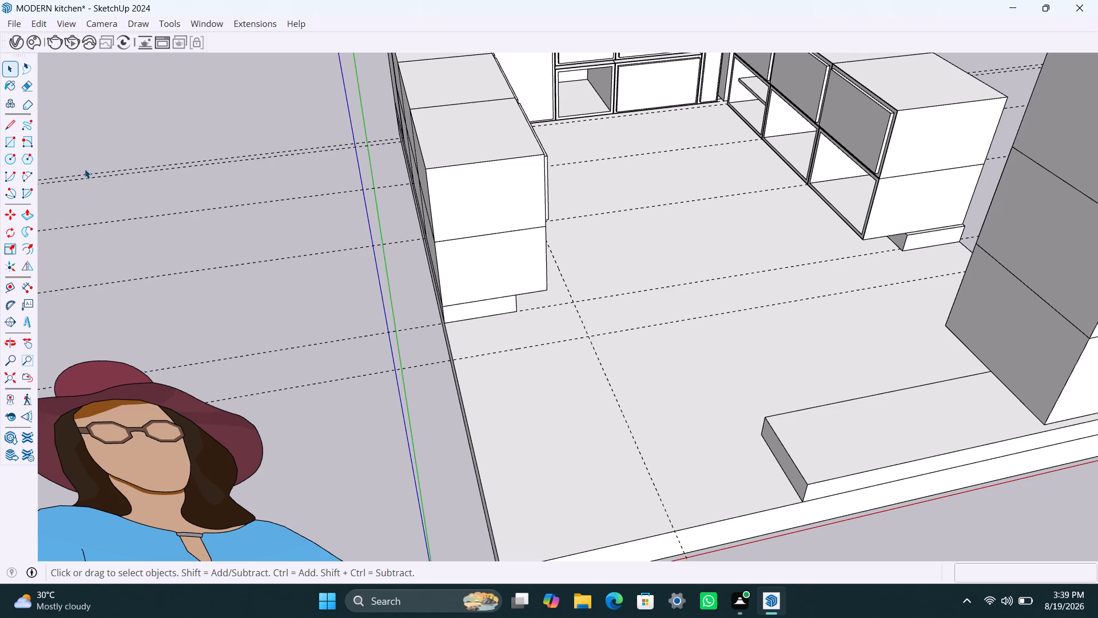
pyautogui.click(42, 23)
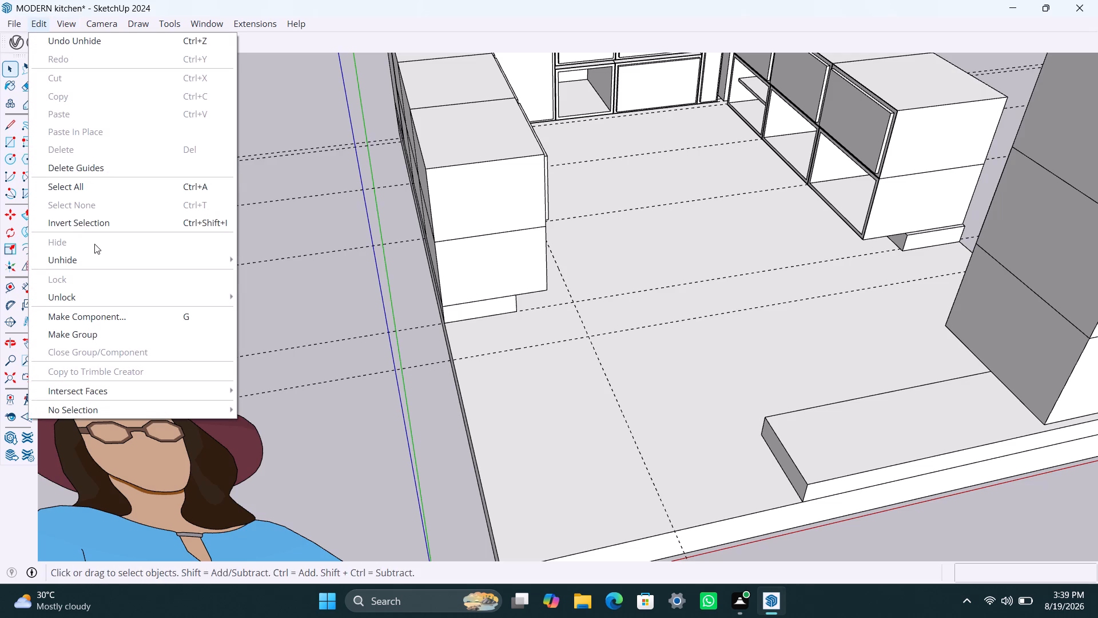
pyautogui.click(101, 168)
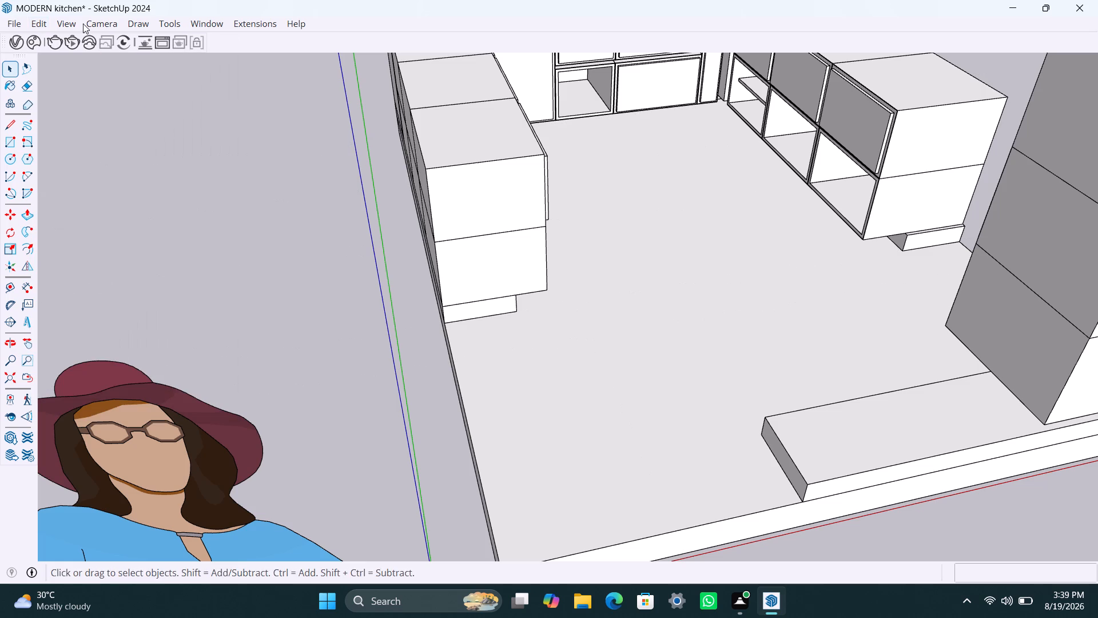
# Turn off the display of guides.
pyautogui.click(70, 23)
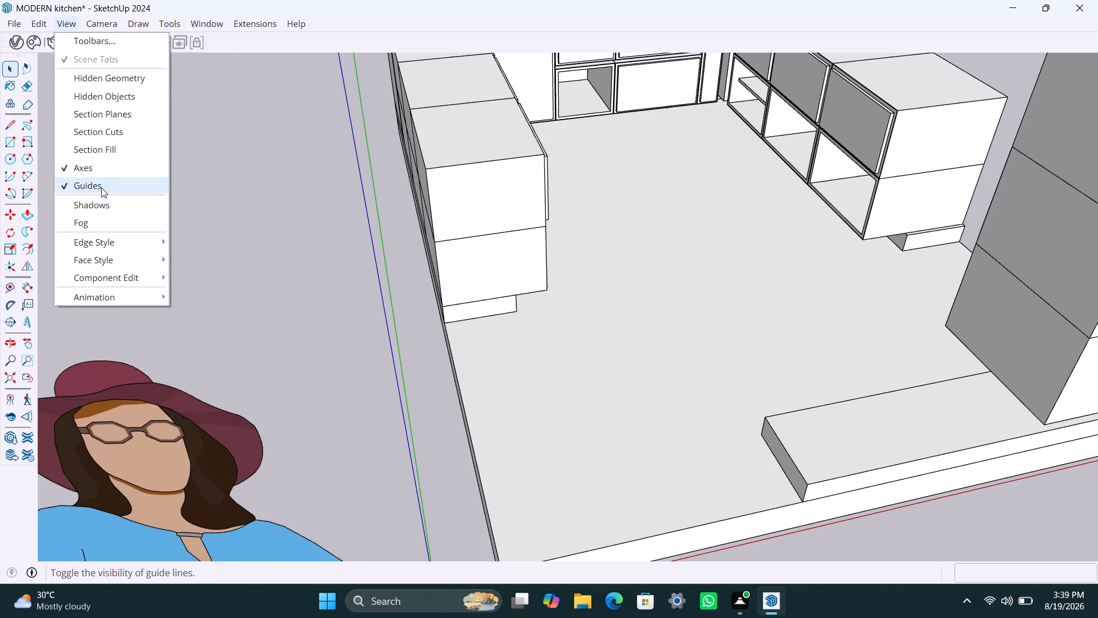
pyautogui.click(91, 191)
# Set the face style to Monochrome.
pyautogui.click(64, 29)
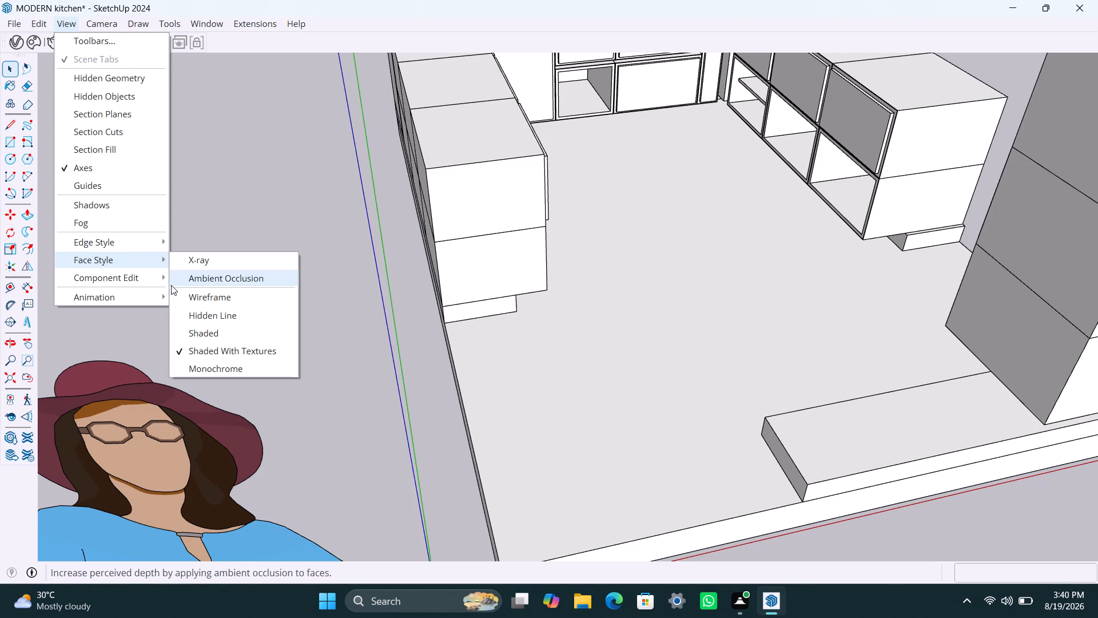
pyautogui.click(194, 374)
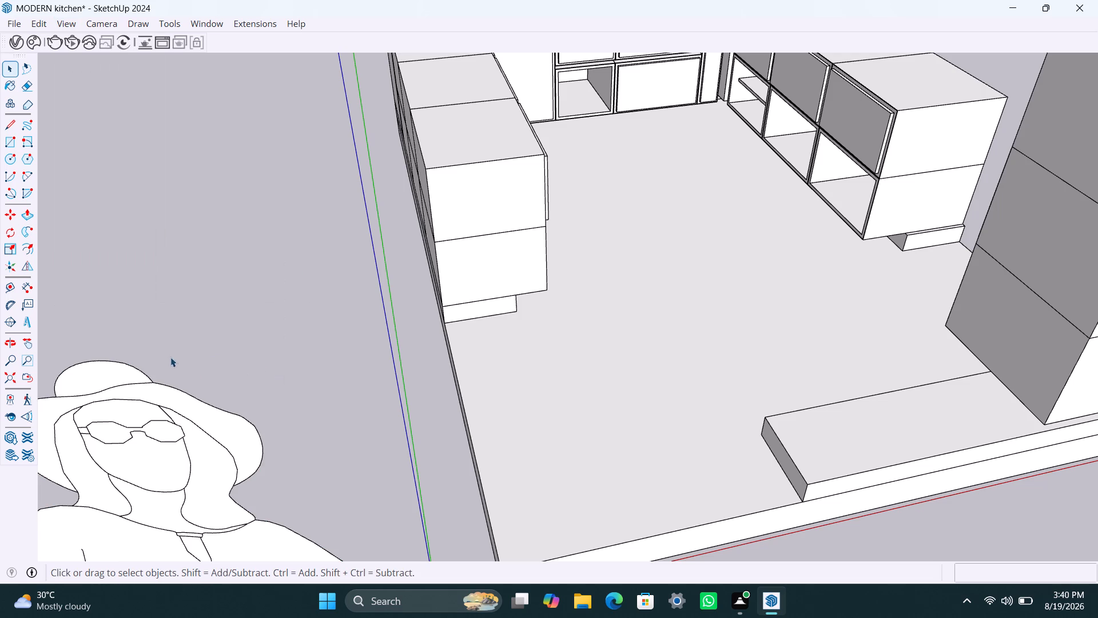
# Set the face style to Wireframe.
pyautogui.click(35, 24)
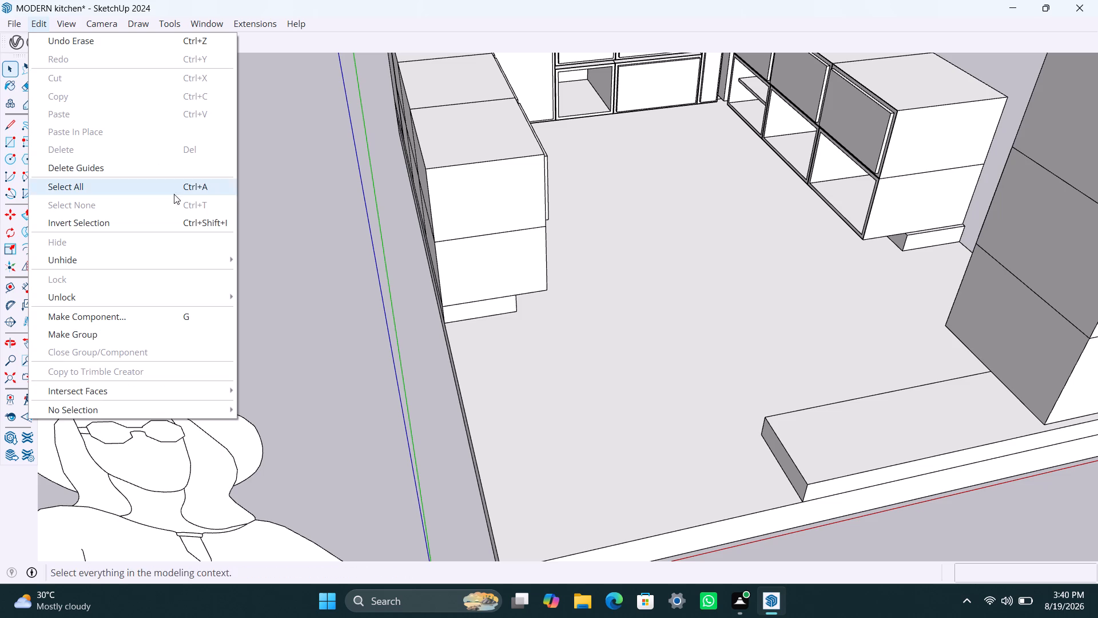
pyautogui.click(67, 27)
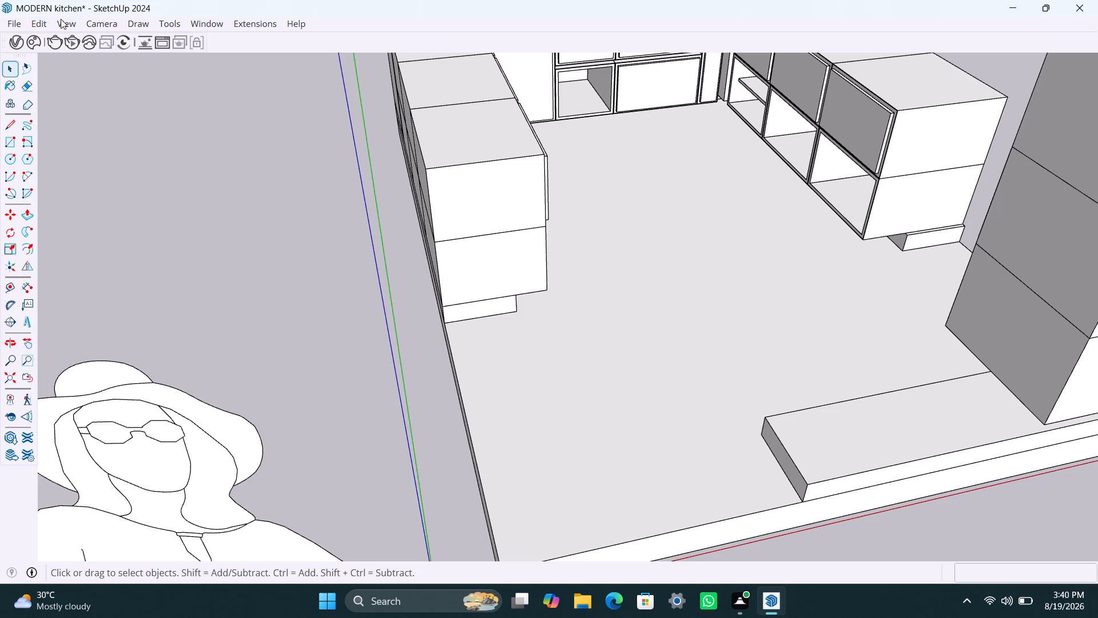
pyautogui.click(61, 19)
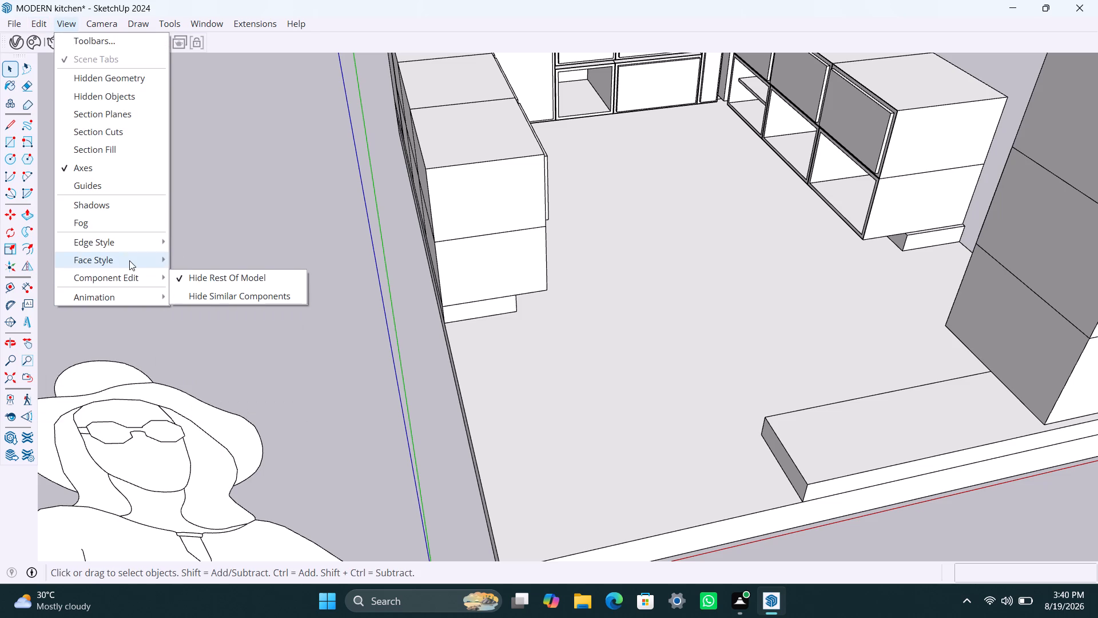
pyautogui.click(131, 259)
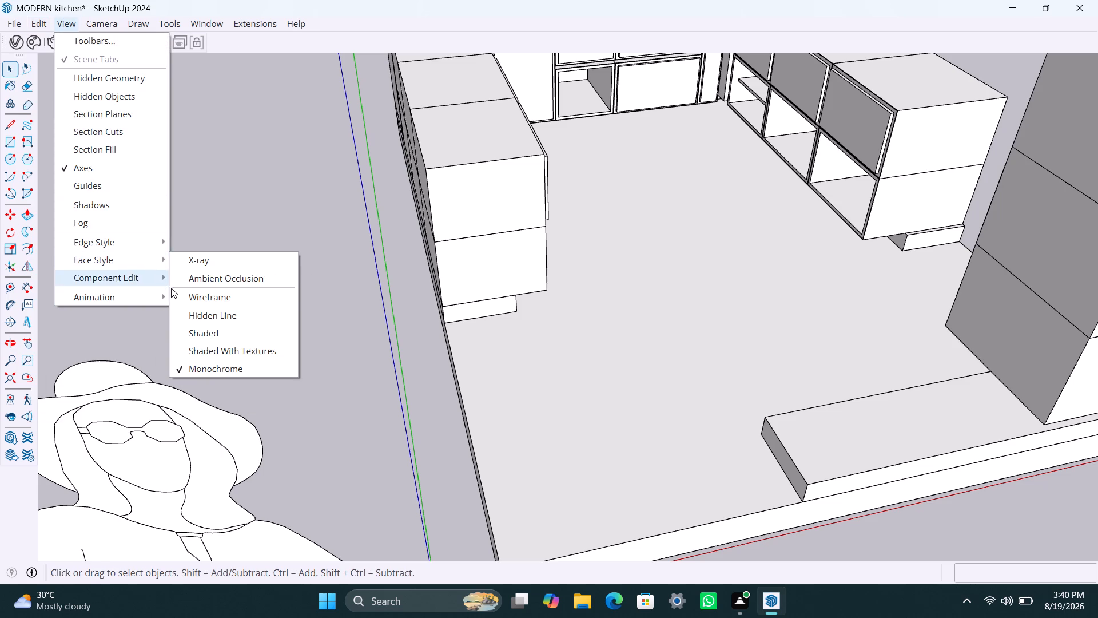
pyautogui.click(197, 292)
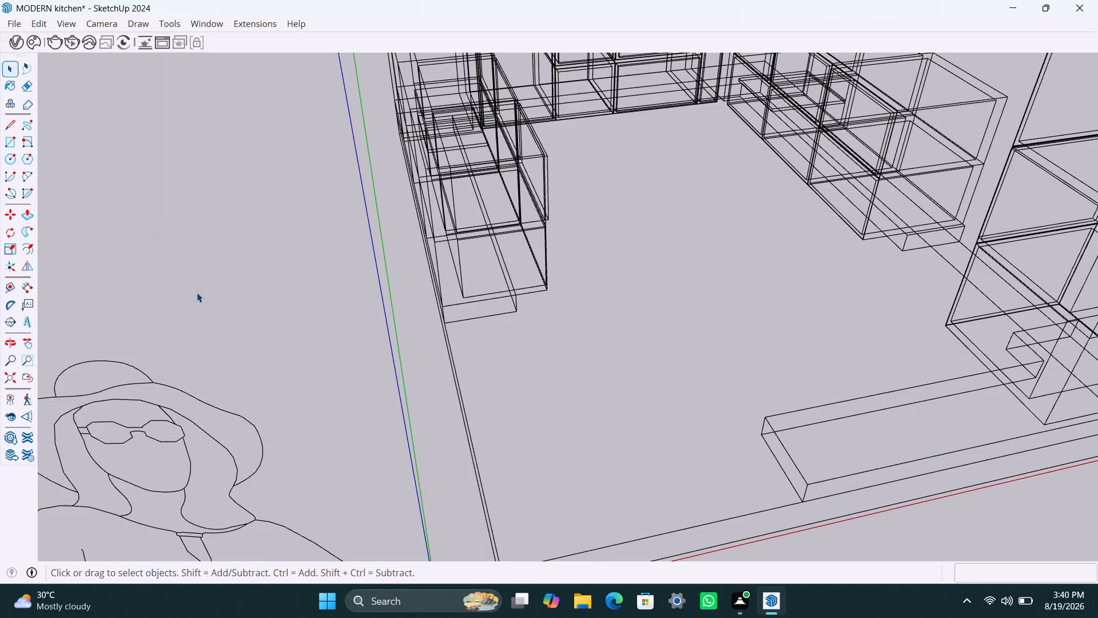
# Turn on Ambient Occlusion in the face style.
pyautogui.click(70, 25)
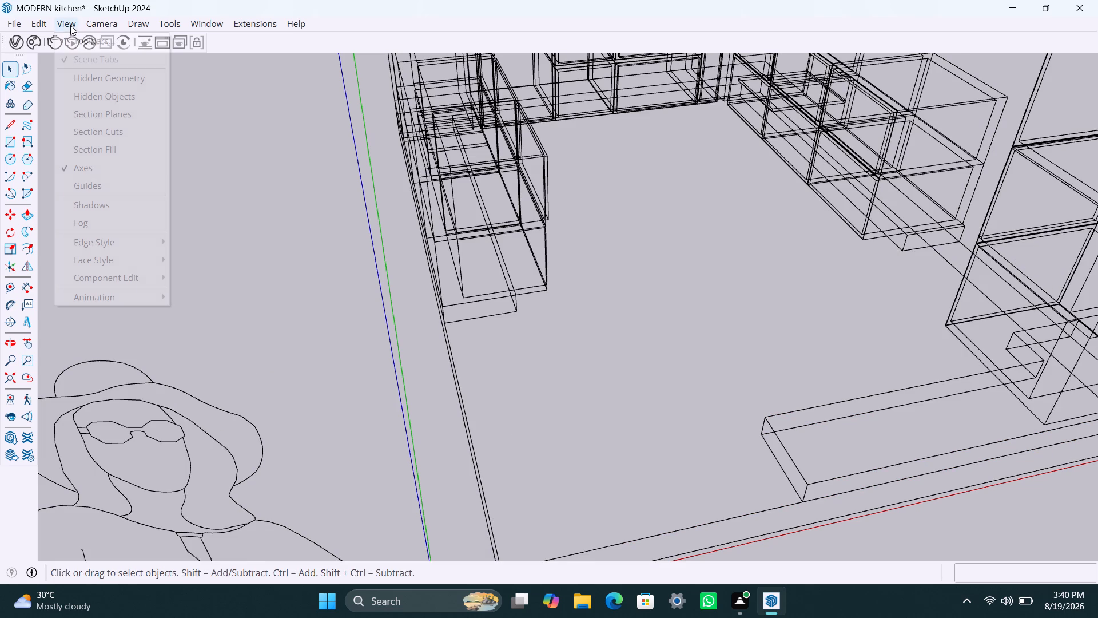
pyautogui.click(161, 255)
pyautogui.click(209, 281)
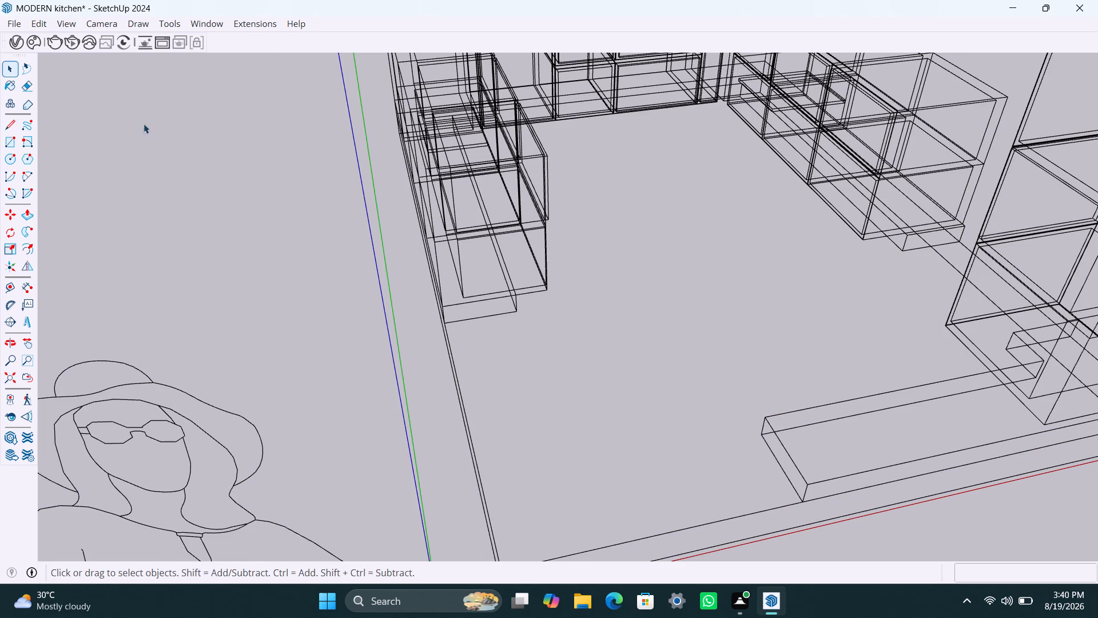
# Set the face style to Shaded.
pyautogui.click(70, 23)
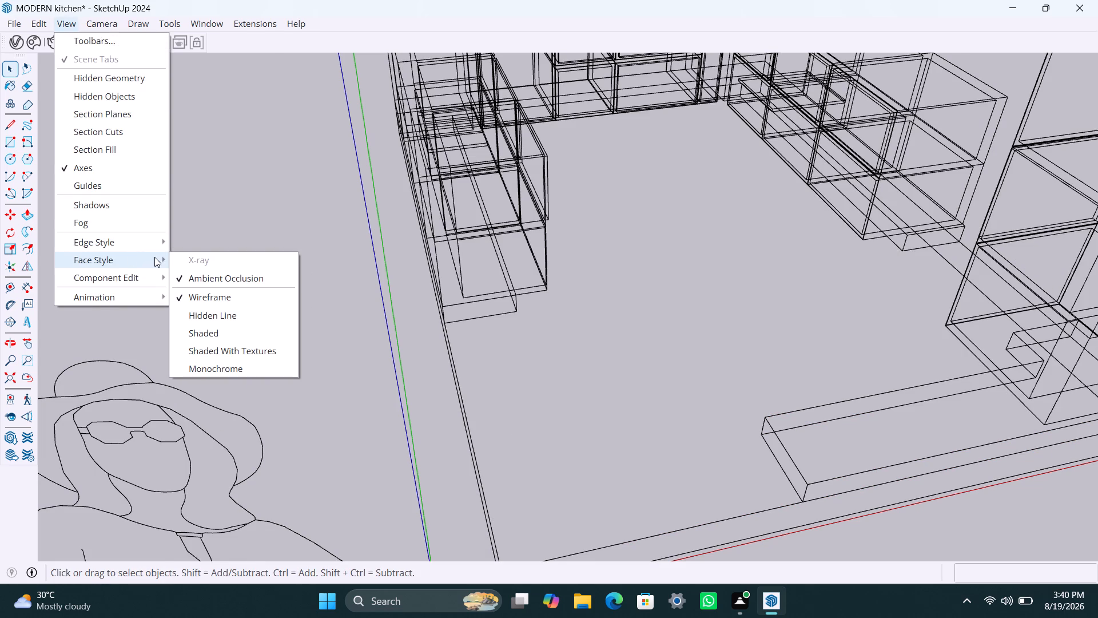
pyautogui.click(158, 259)
pyautogui.click(189, 330)
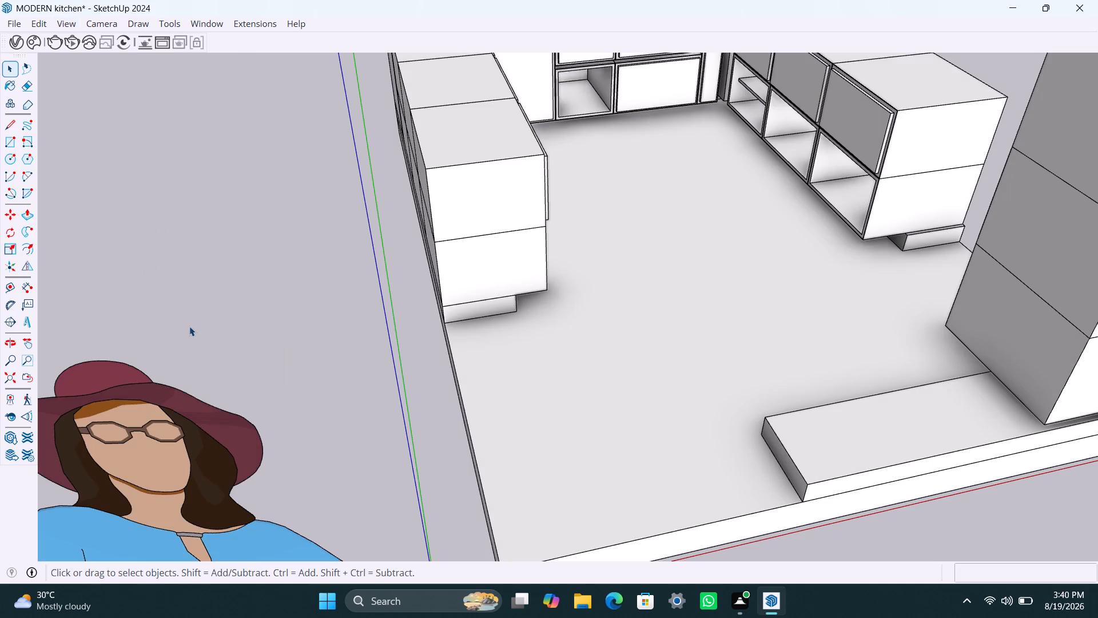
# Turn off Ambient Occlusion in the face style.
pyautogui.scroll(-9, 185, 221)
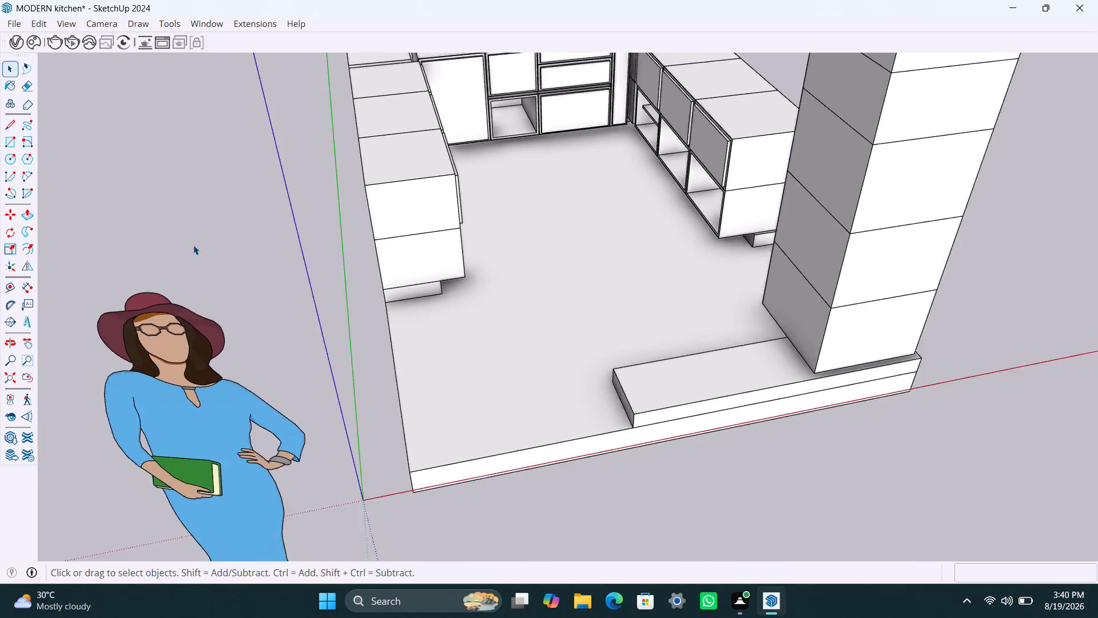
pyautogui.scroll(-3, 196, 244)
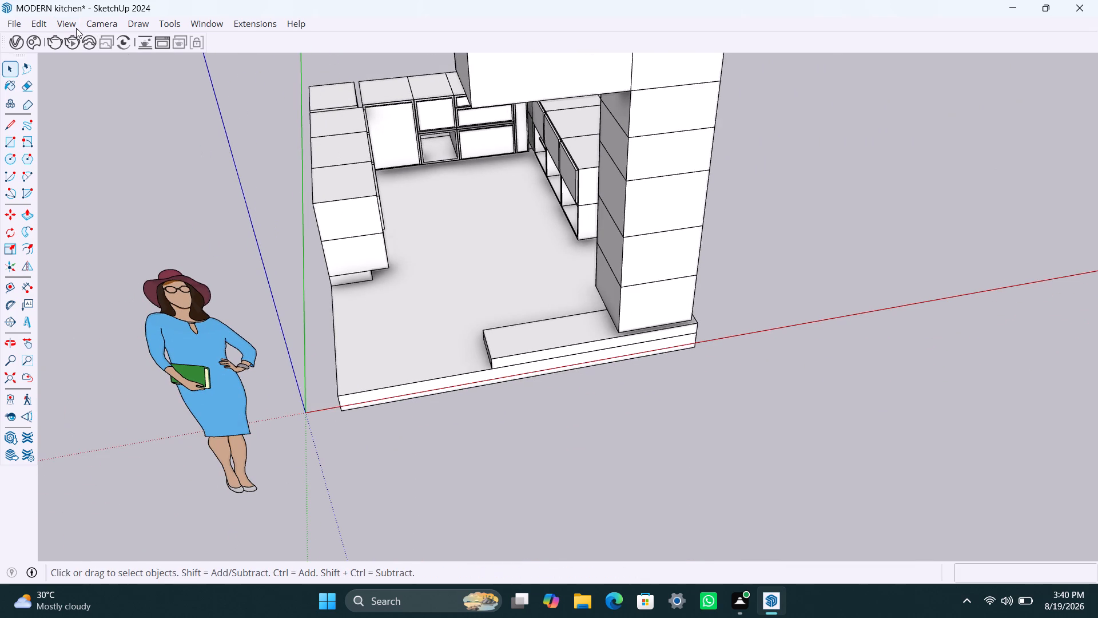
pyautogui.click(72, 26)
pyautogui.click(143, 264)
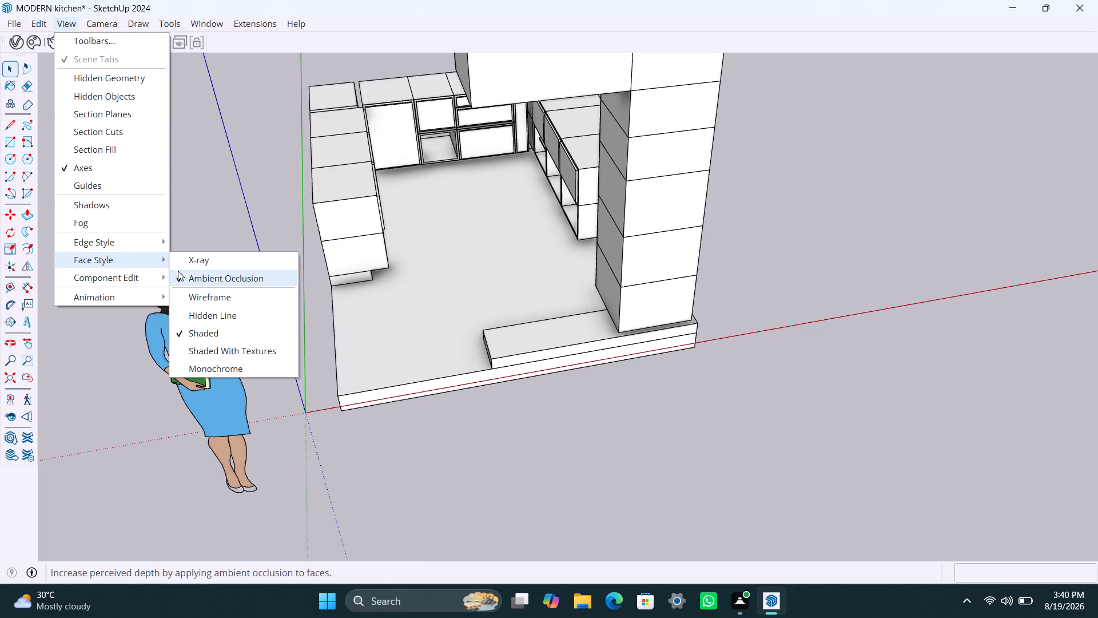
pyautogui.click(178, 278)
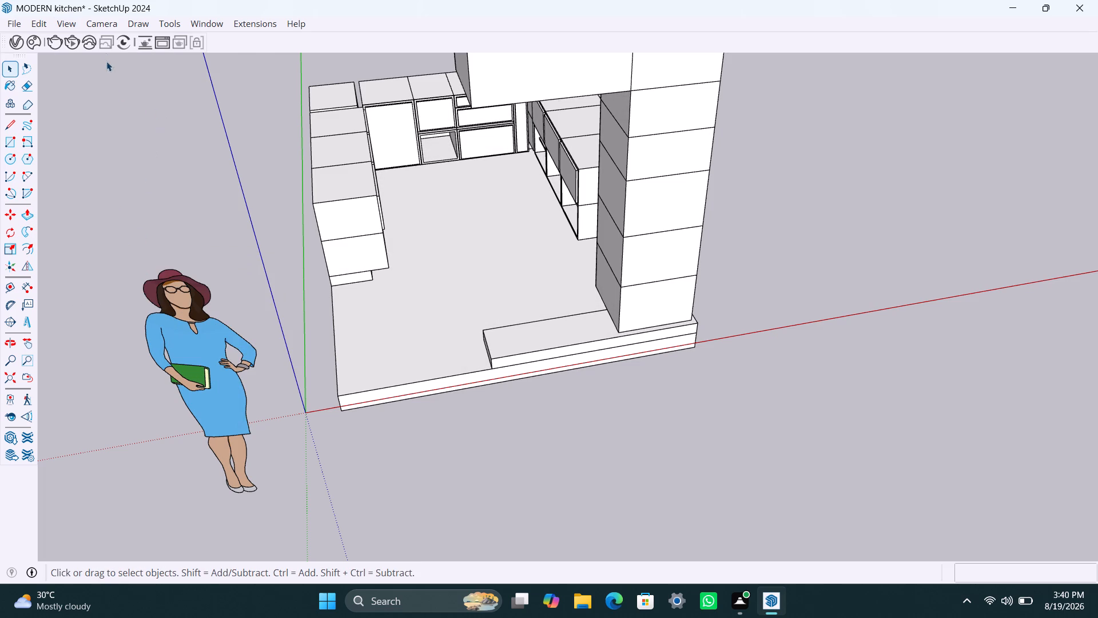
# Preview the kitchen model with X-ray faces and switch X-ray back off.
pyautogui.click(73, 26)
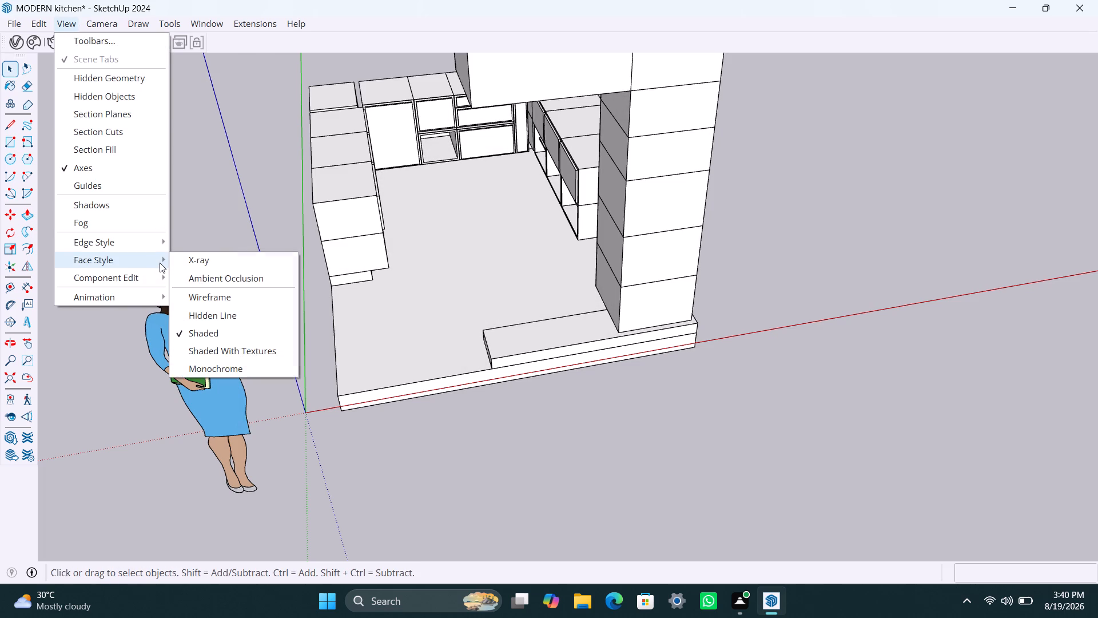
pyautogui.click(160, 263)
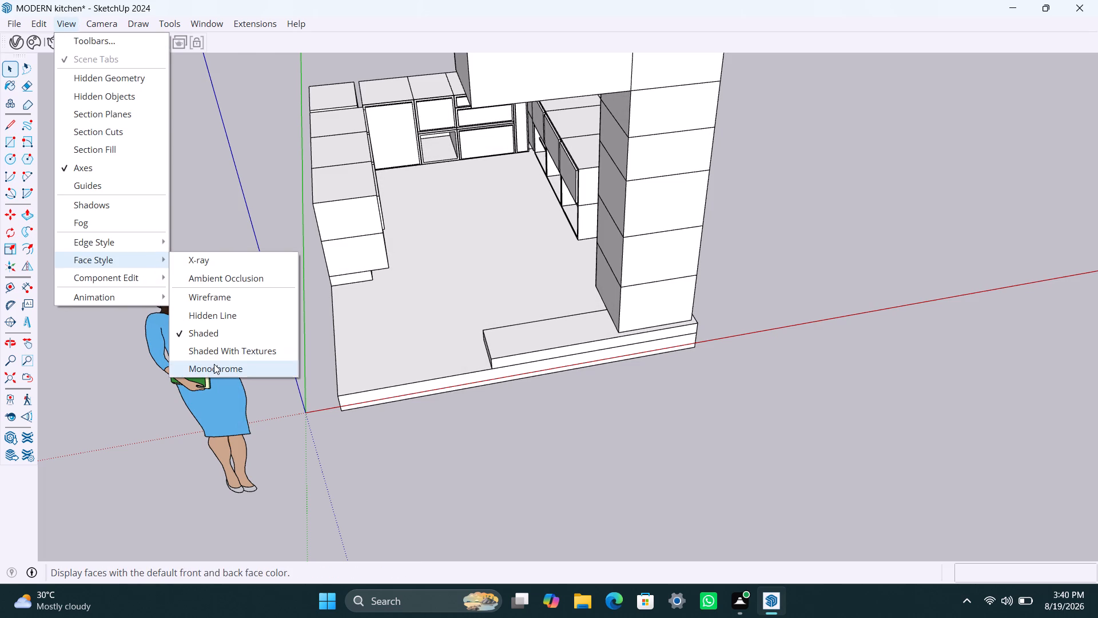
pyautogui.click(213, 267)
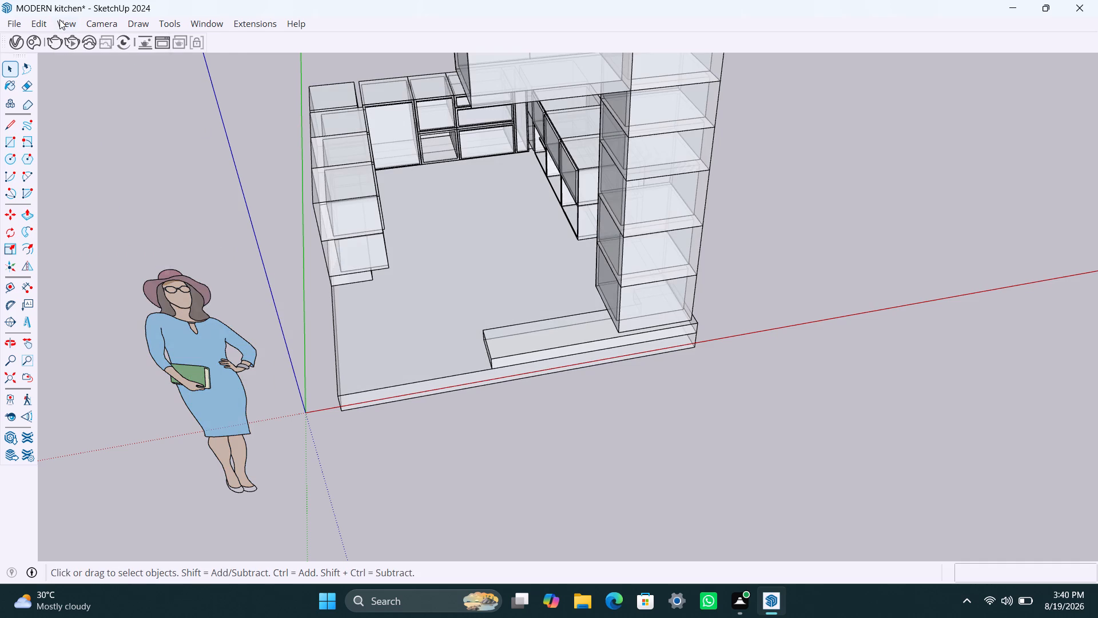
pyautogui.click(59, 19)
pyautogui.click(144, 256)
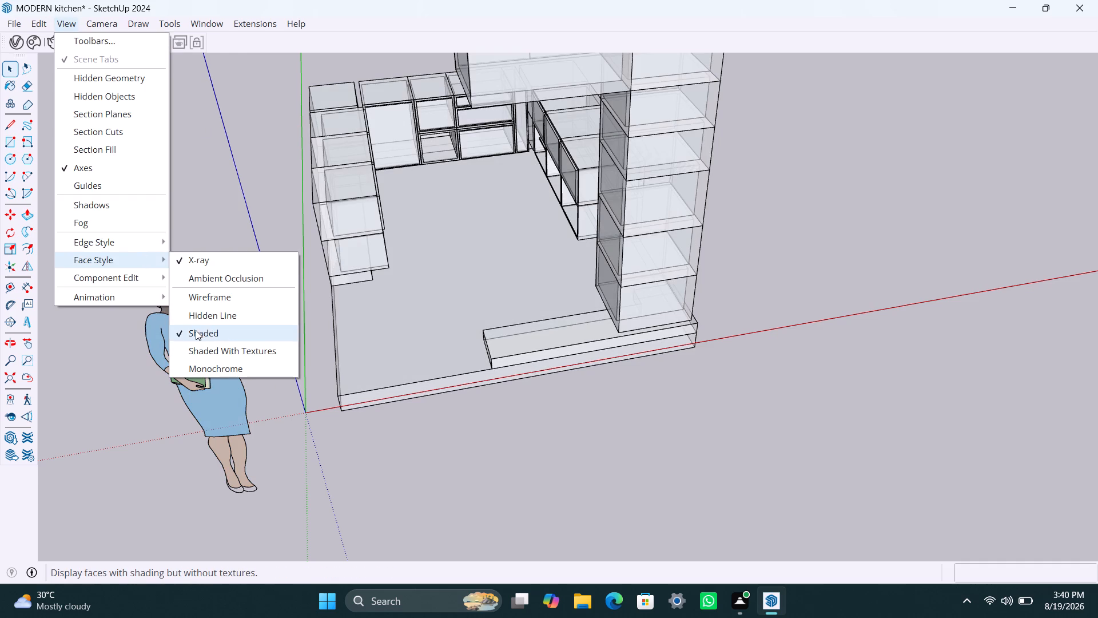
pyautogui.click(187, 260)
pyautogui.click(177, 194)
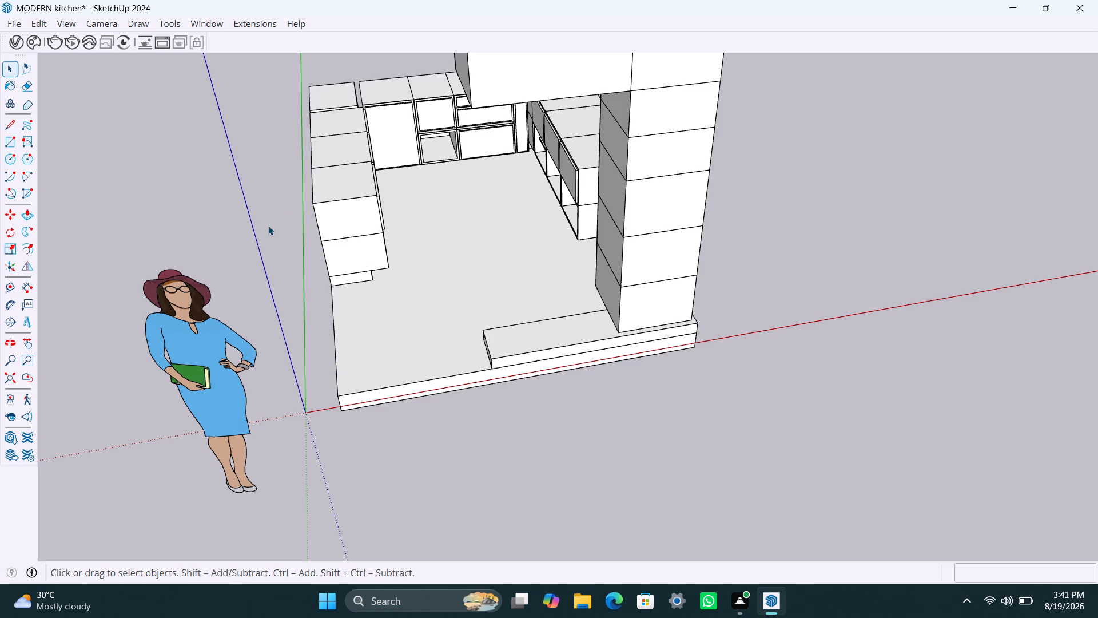
# Bring up the Default Tray with its Tags section included.
pyautogui.scroll(-7, 372, 257)
pyautogui.moveTo(460, 276); pyautogui.dragTo(402, 280, button='middle')
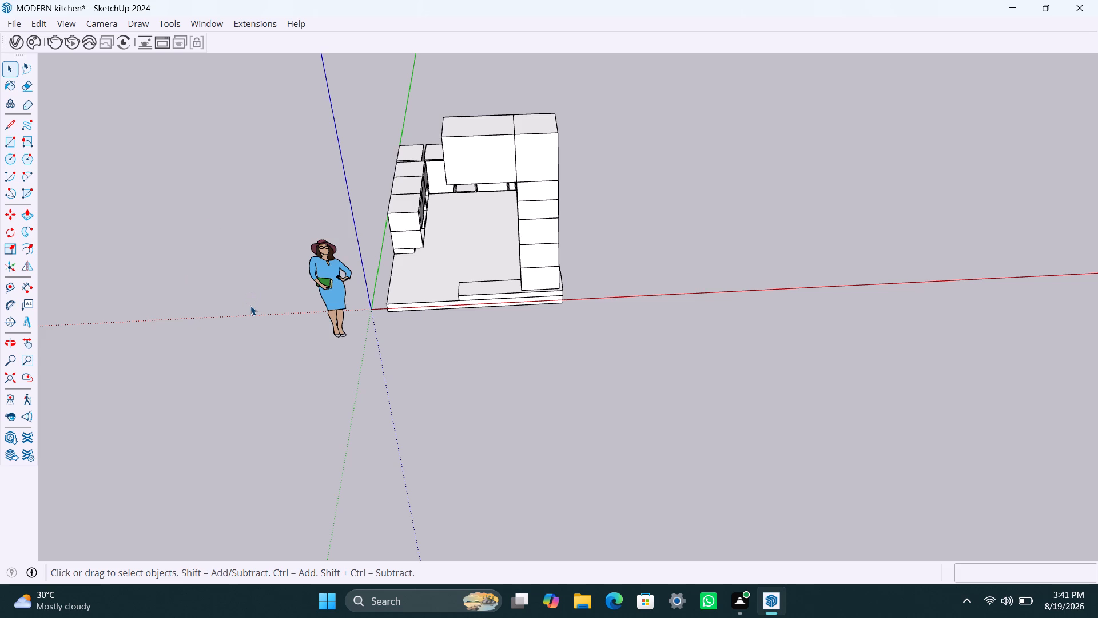
pyautogui.click(205, 25)
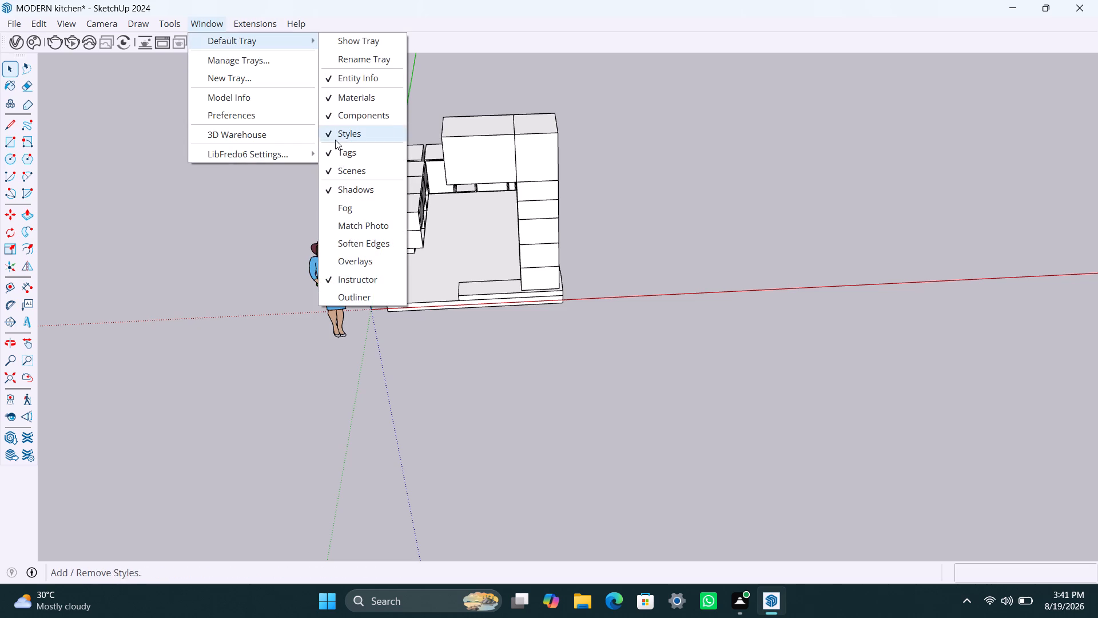
pyautogui.click(344, 154)
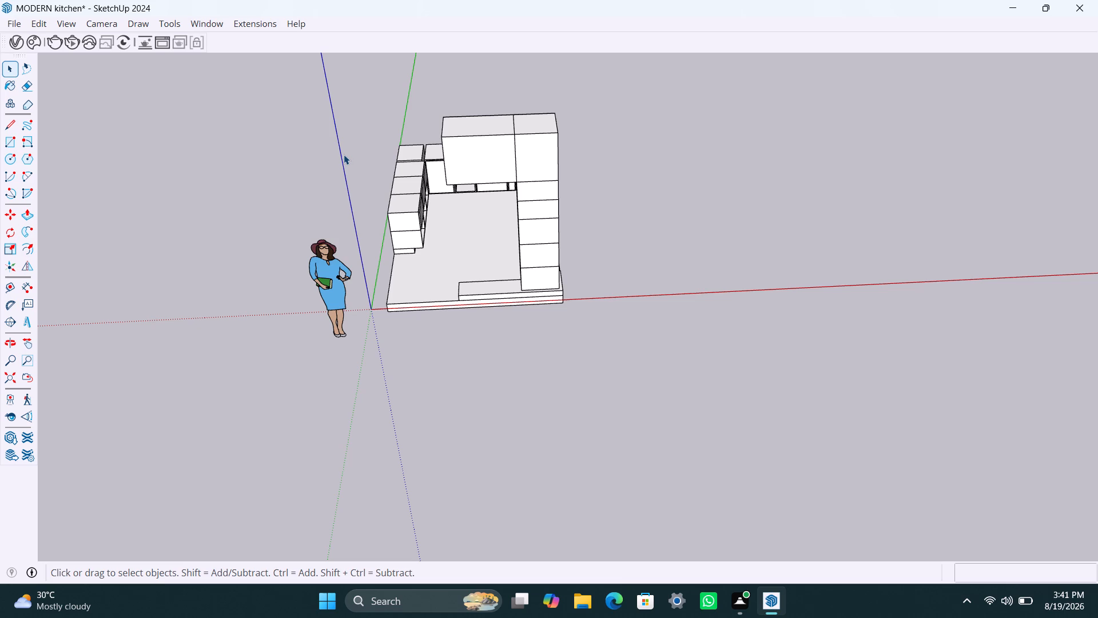
pyautogui.click(219, 19)
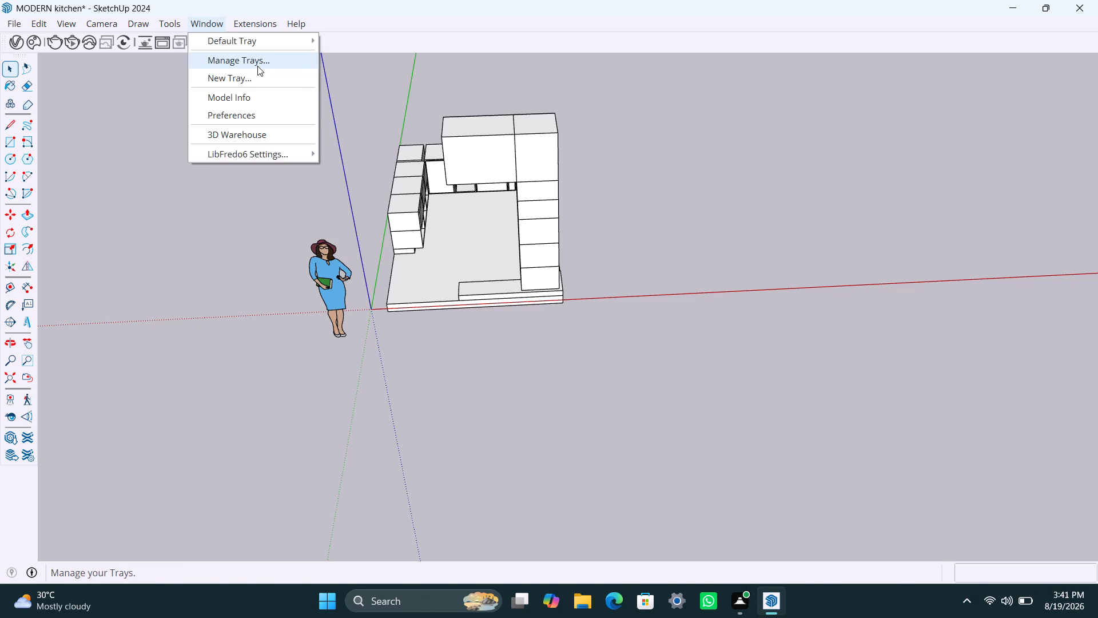
pyautogui.click(344, 149)
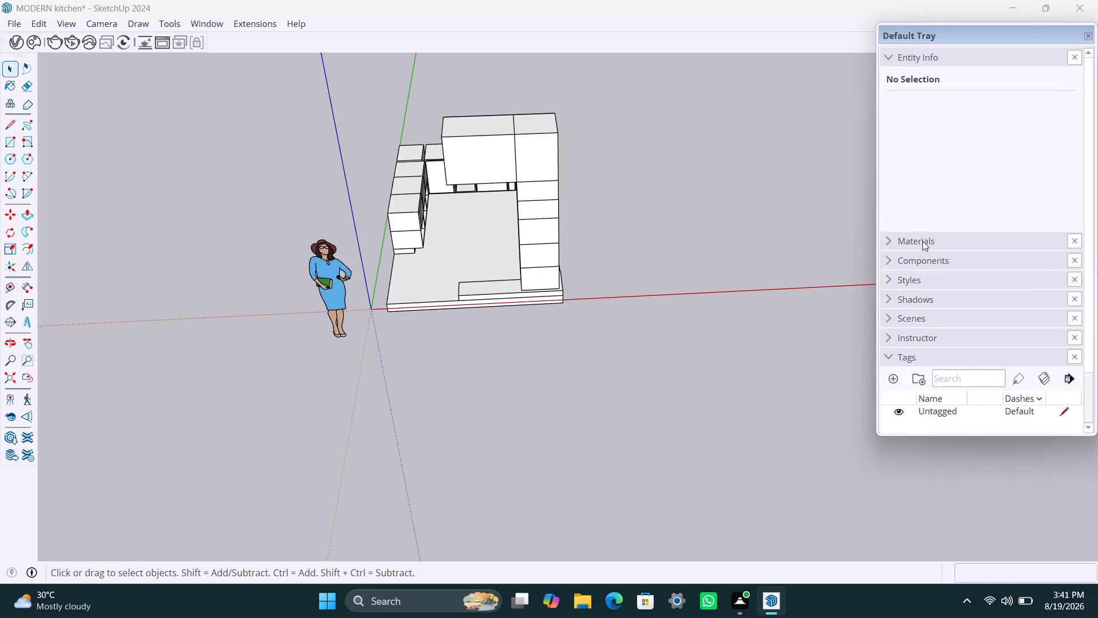
# Collapse the Tags section and close the Default Tray.
pyautogui.scroll(-2, 920, 332)
pyautogui.click(896, 296)
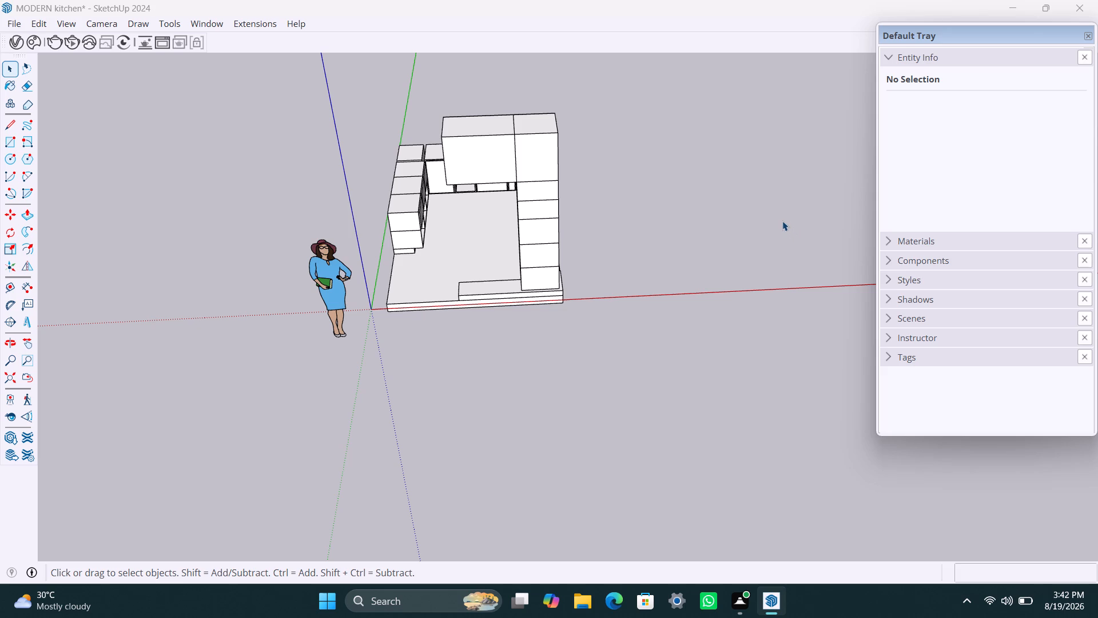
pyautogui.scroll(-3, 773, 238)
pyautogui.click(698, 237)
pyautogui.scroll(4, 654, 277)
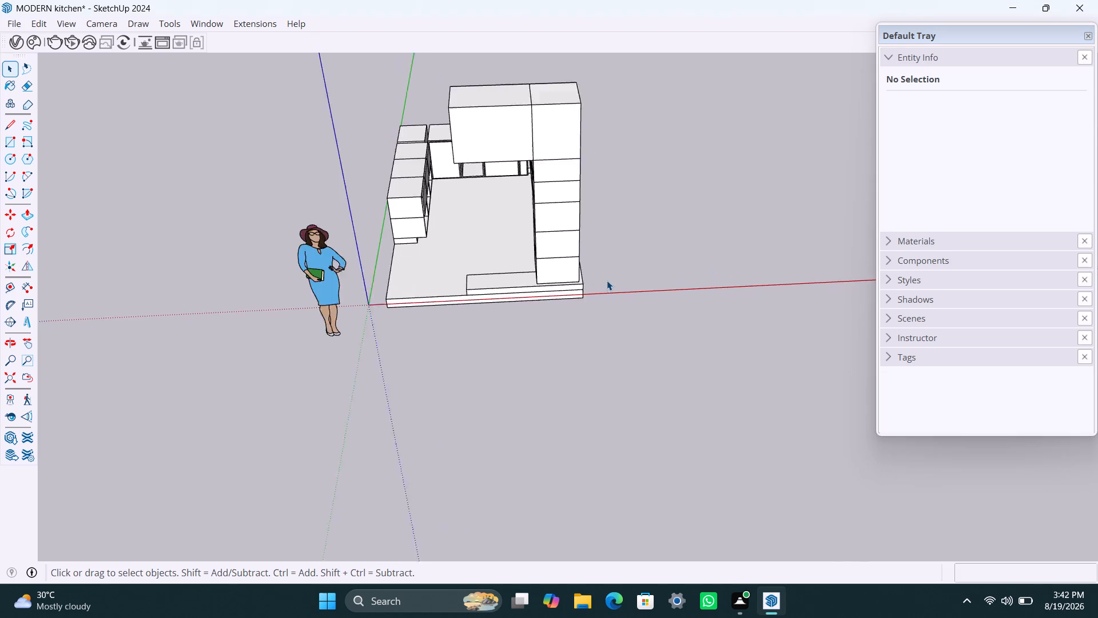
pyautogui.scroll(3, 607, 280)
pyautogui.keyDown('shift'); pyautogui.moveTo(615, 249); pyautogui.dragTo(658, 253, button='middle'); pyautogui.keyUp('shift')
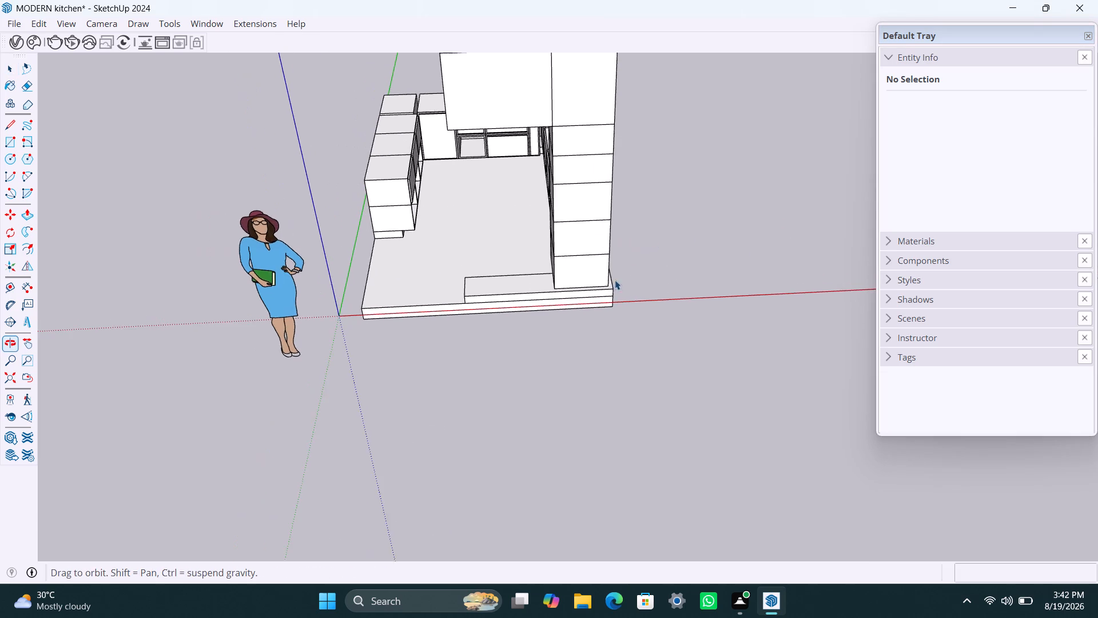
pyautogui.scroll(4, 610, 288)
pyautogui.moveTo(615, 309); pyautogui.dragTo(534, 375, button='middle')
pyautogui.scroll(8, 594, 314)
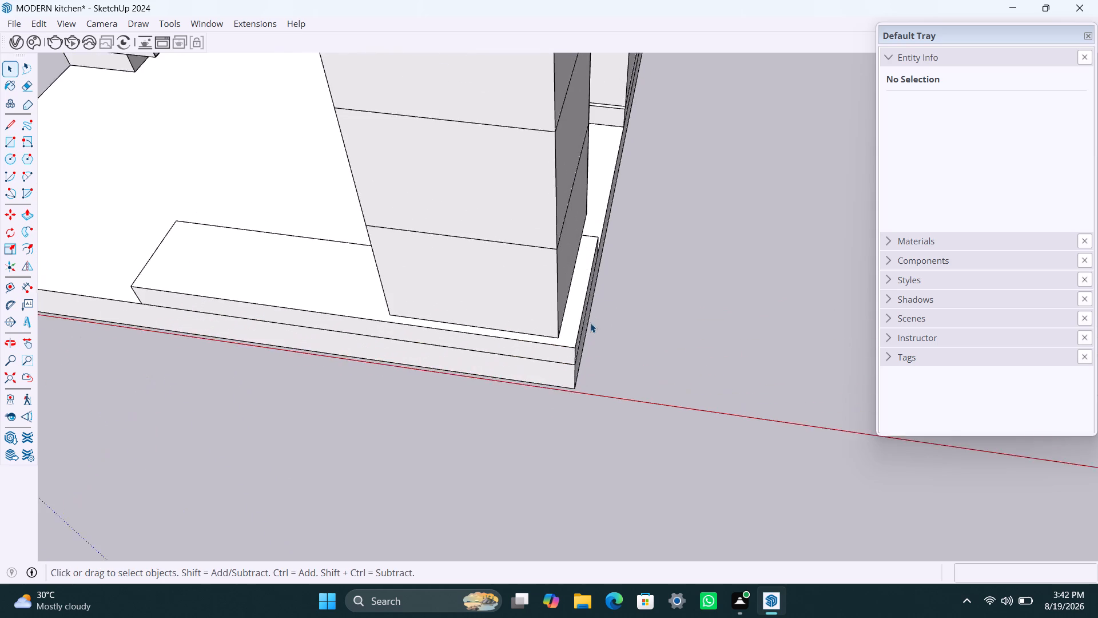
pyautogui.moveTo(591, 328); pyautogui.dragTo(562, 322, button='middle')
pyautogui.scroll(1, 591, 328)
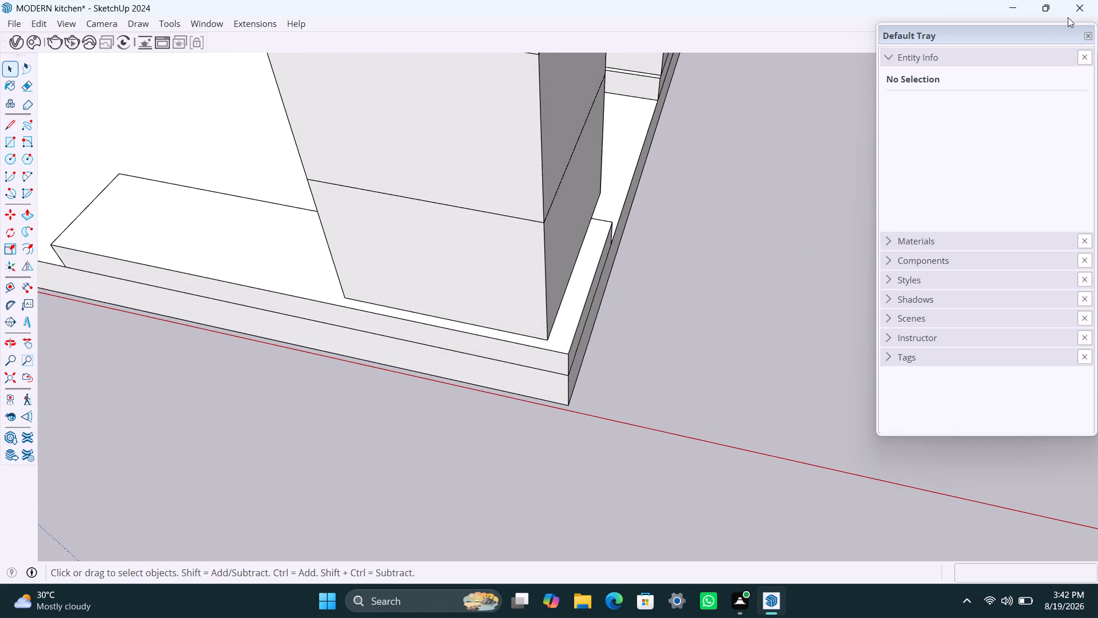
pyautogui.click(1085, 38)
# Place a guide 4.5" outward from the base slab's outer side edge beside the tall cabinet.
pyautogui.scroll(2, 621, 276)
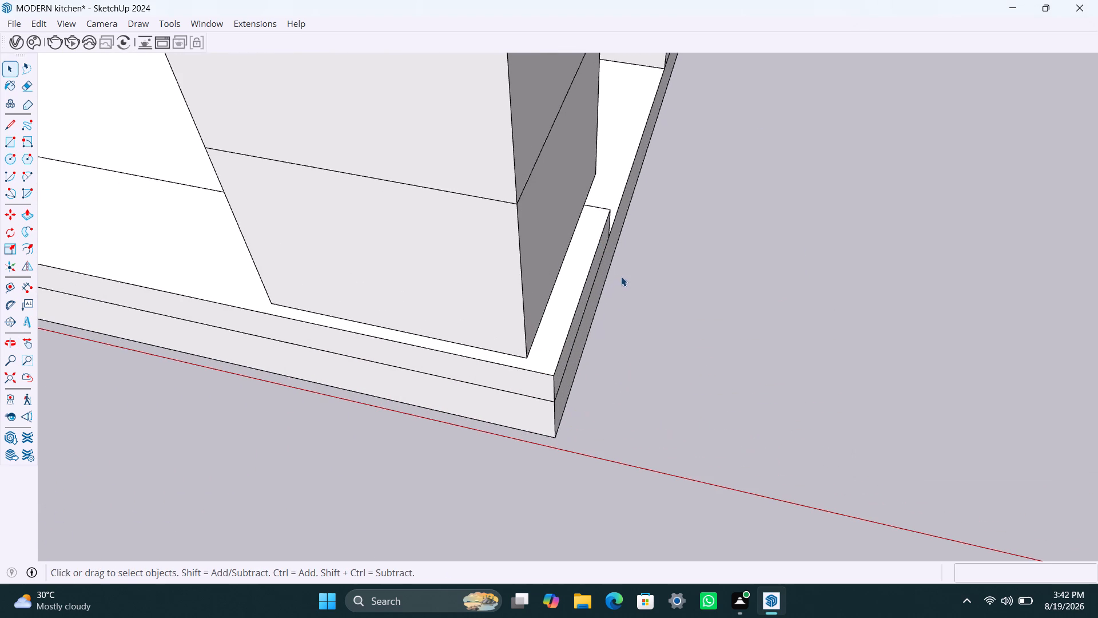
pyautogui.press('t')
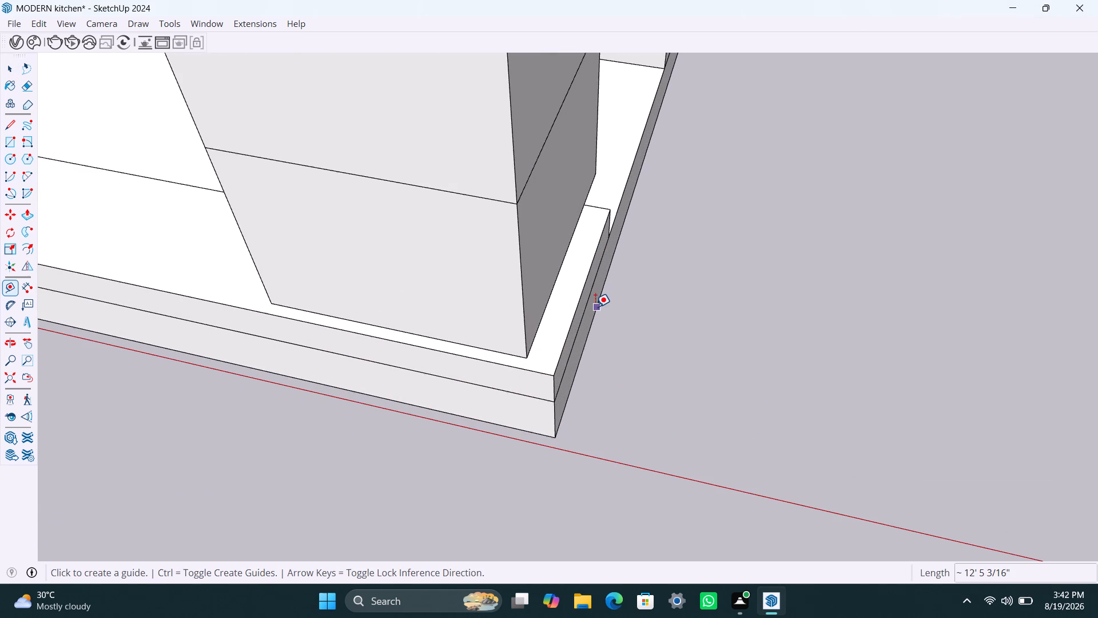
pyautogui.click(595, 307)
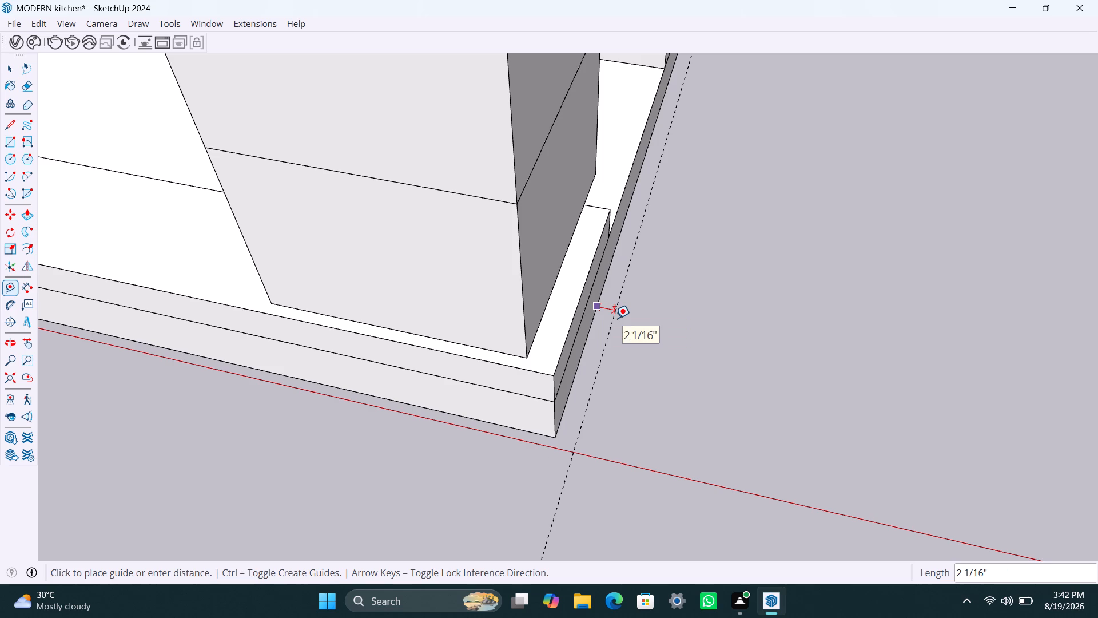
pyautogui.write('4.5"')
pyautogui.press('Return')
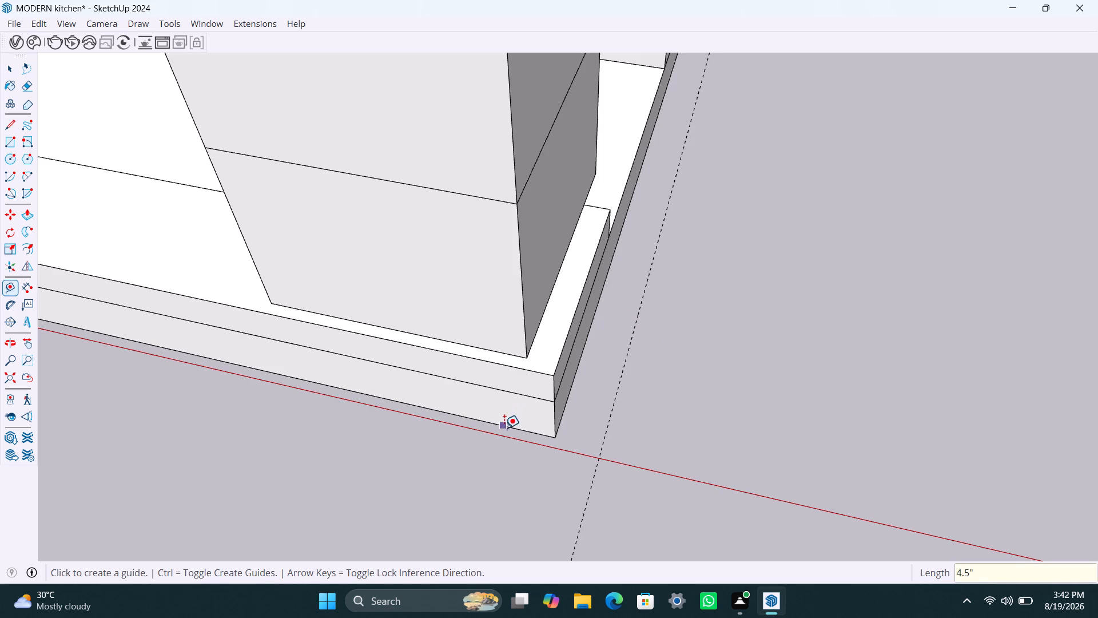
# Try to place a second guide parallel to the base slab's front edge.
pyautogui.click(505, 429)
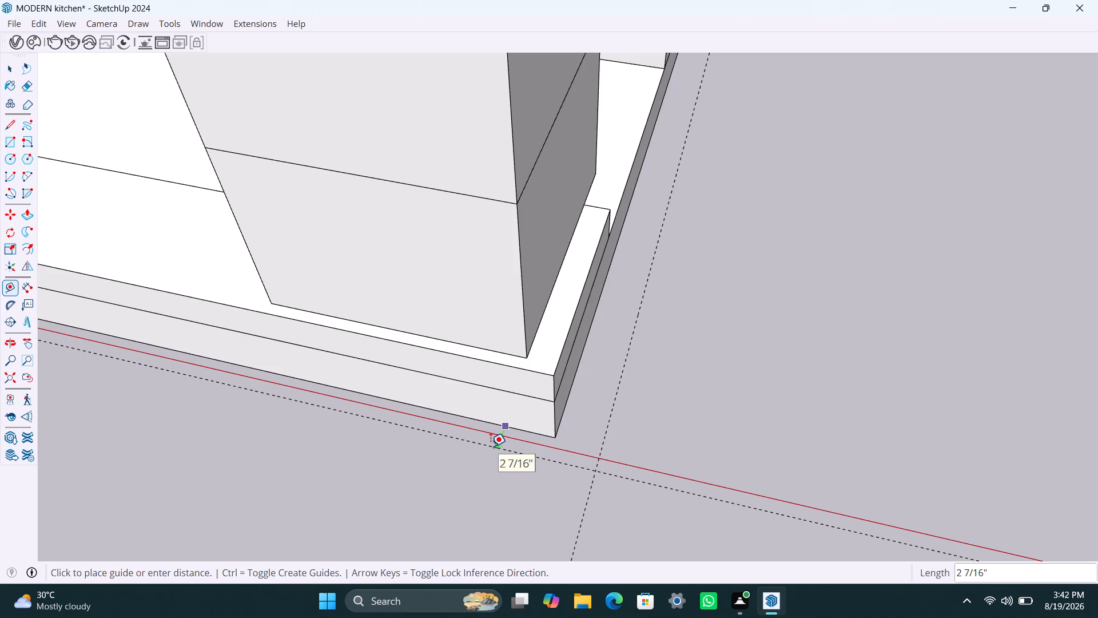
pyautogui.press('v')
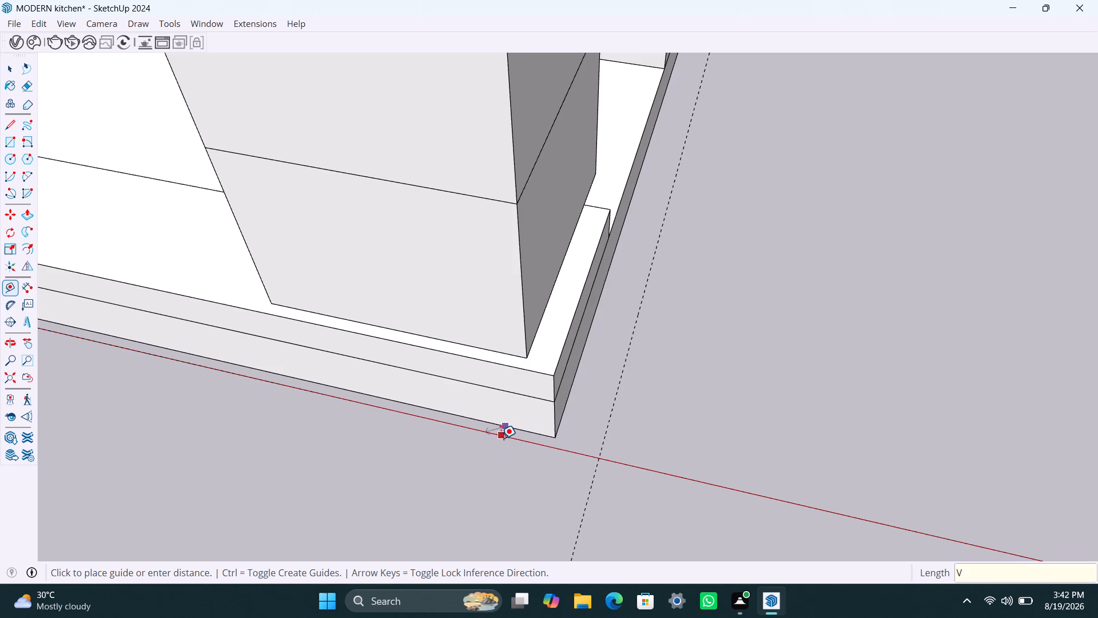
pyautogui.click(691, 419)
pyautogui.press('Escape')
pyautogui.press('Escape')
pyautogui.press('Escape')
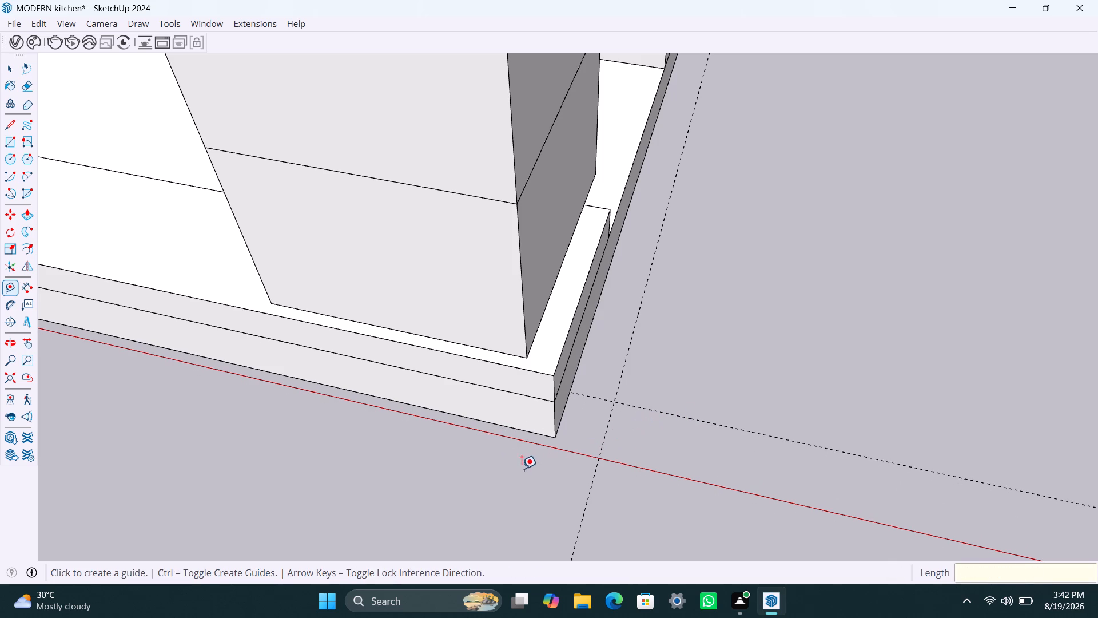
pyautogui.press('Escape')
# Examine the guides around the base slab corner beneath the tall cabinet.
pyautogui.scroll(-18, 522, 469)
pyautogui.scroll(-3, 476, 464)
pyautogui.moveTo(466, 460); pyautogui.dragTo(480, 443, button='middle')
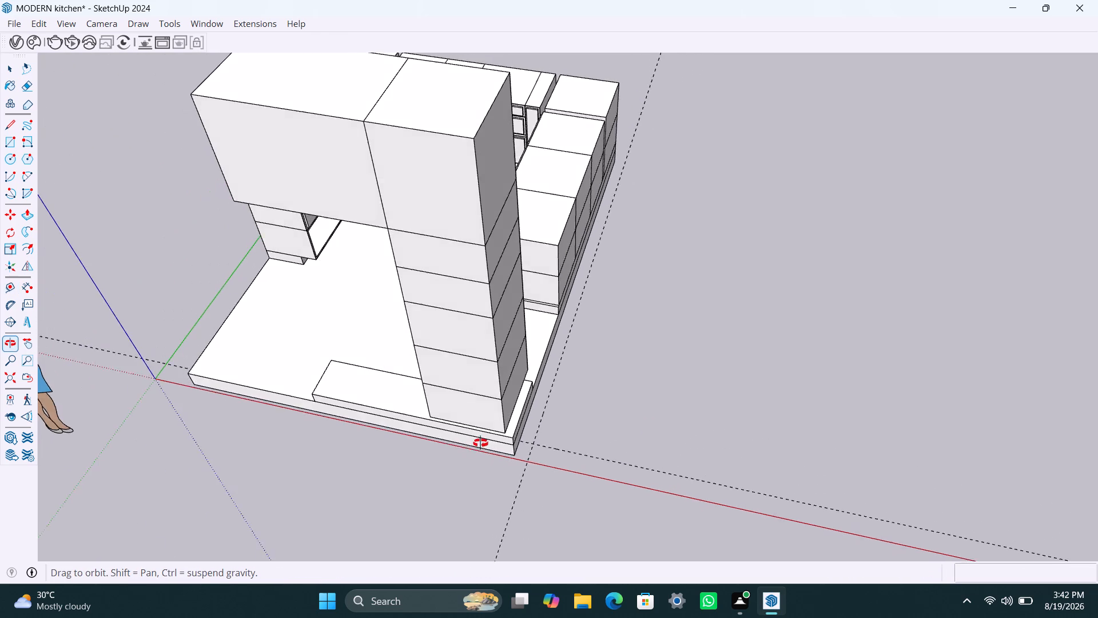
pyautogui.moveTo(480, 443); pyautogui.dragTo(514, 415, button='middle')
pyautogui.scroll(13, 464, 435)
pyautogui.moveTo(574, 435); pyautogui.dragTo(528, 436, button='middle')
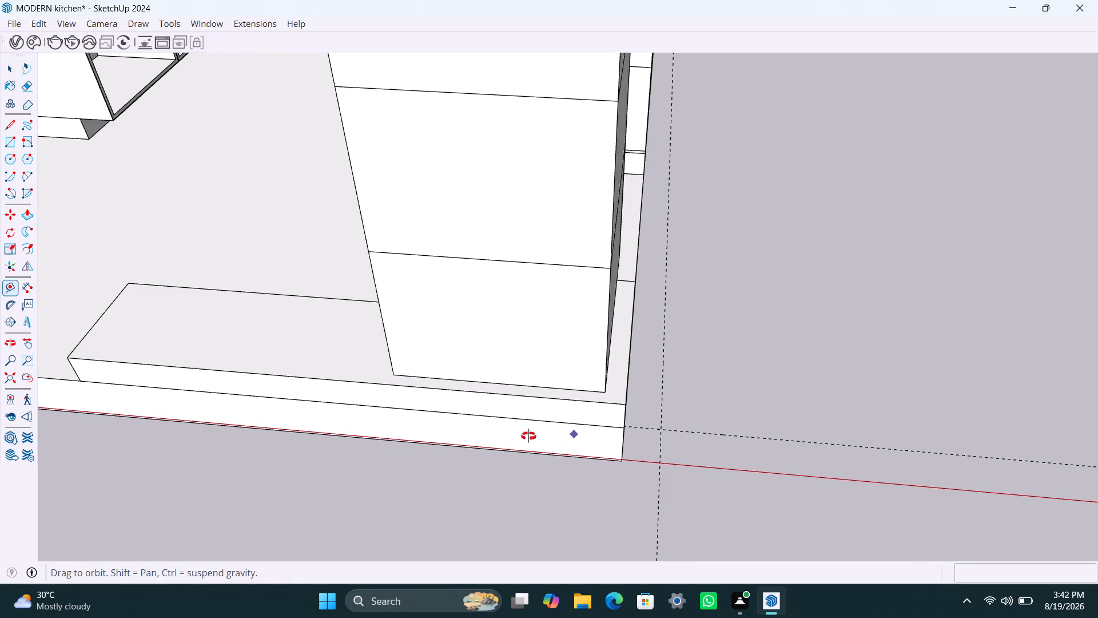
pyautogui.moveTo(528, 436); pyautogui.dragTo(300, 451, button='middle')
pyautogui.scroll(-4, 532, 421)
pyautogui.moveTo(543, 438); pyautogui.dragTo(401, 442, button='middle')
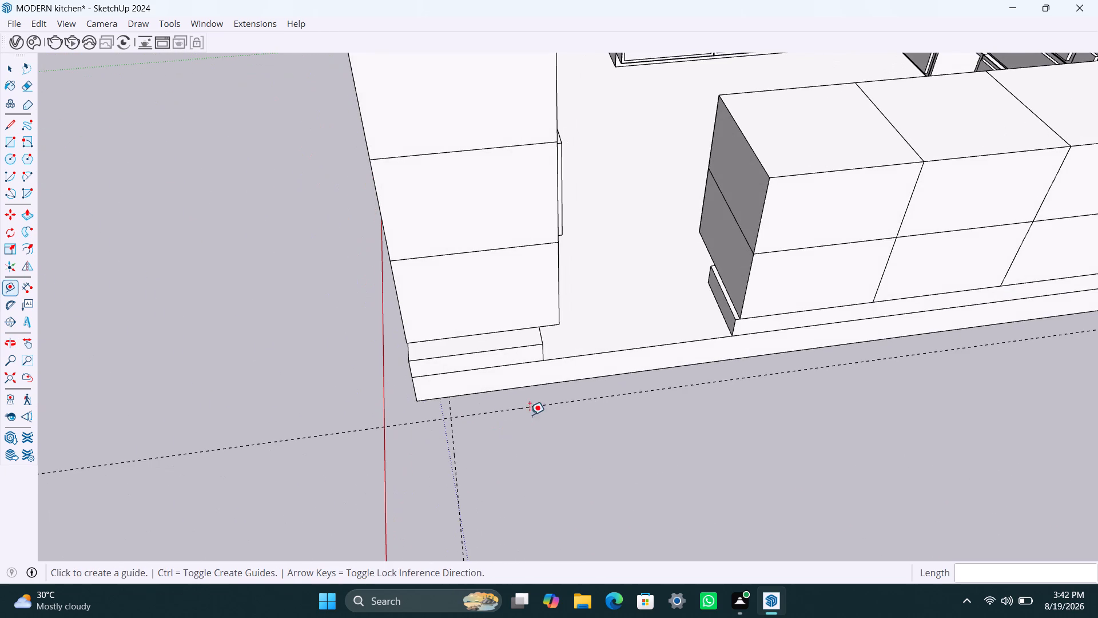
pyautogui.press('space')
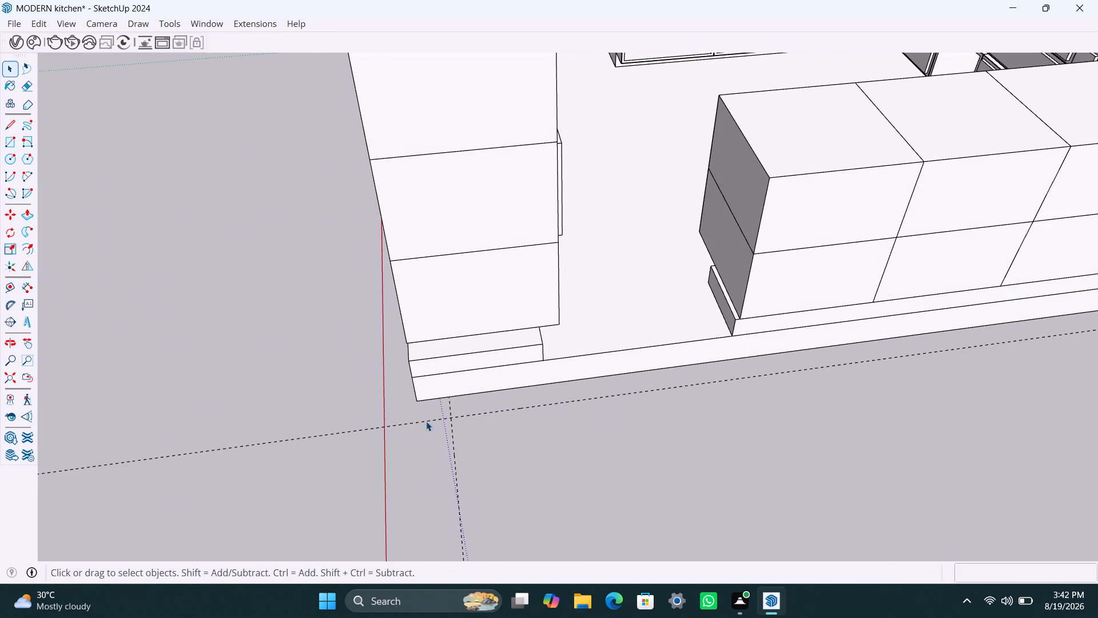
pyautogui.scroll(2, 423, 405)
pyautogui.scroll(-10, 424, 403)
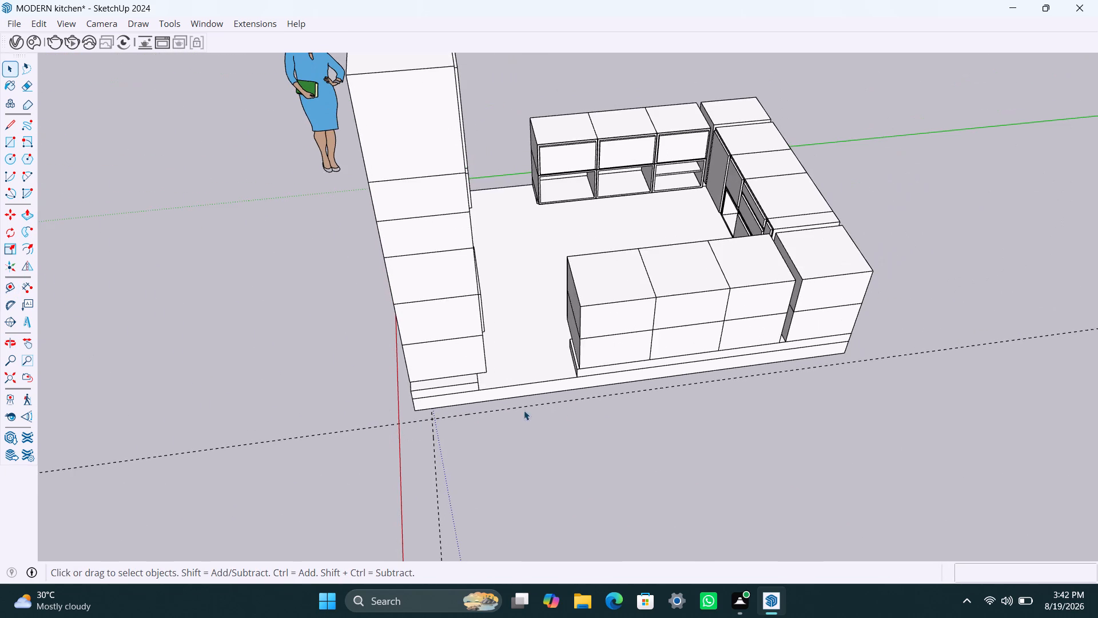
# Move the tall cabinet stack and its adjoining wall cabinet from the stack's bottom outer corner to the plinth's top outer corner.
pyautogui.moveTo(472, 416); pyautogui.dragTo(700, 376, button='middle')
pyautogui.scroll(7, 465, 437)
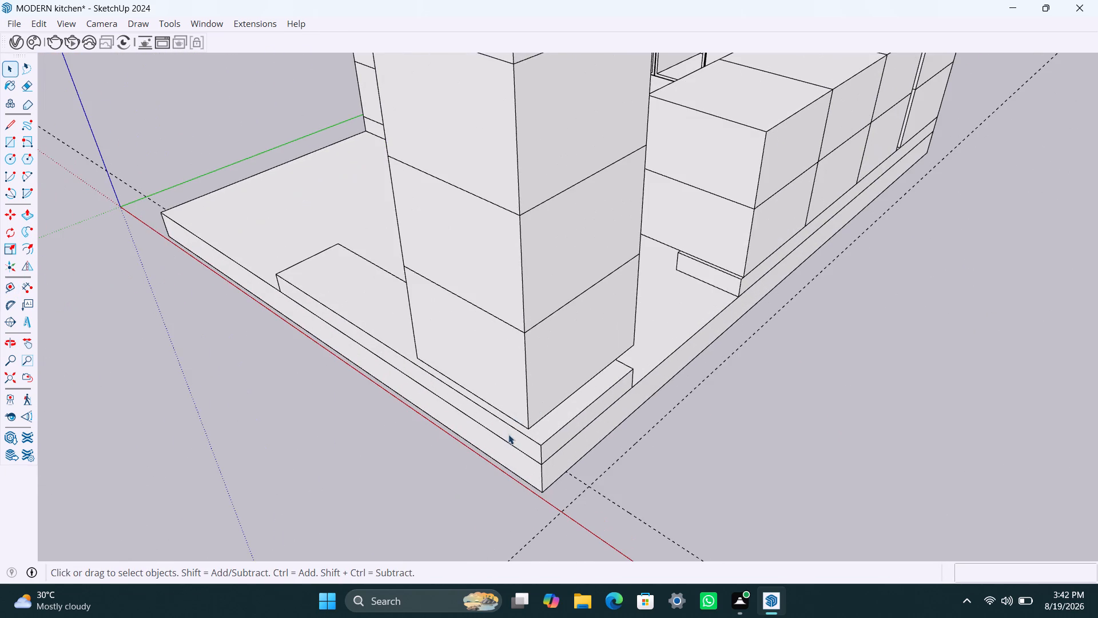
pyautogui.moveTo(522, 431); pyautogui.dragTo(534, 423, button='middle')
pyautogui.scroll(2, 545, 414)
pyautogui.moveTo(546, 401); pyautogui.dragTo(544, 307, button='middle')
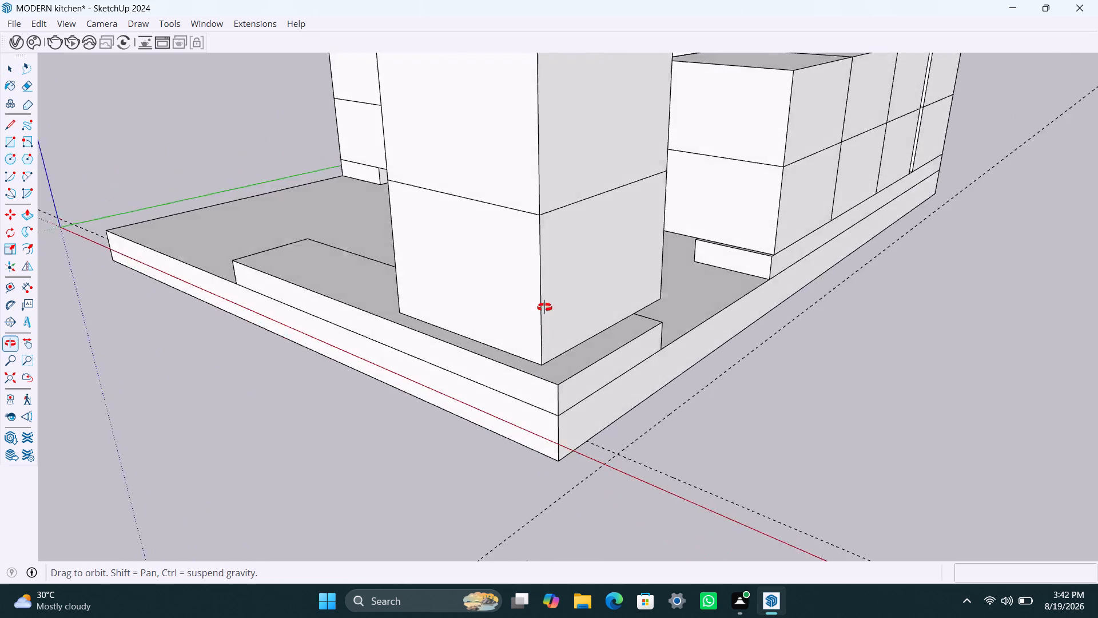
pyautogui.moveTo(544, 307); pyautogui.dragTo(495, 258, button='middle')
pyautogui.scroll(2, 495, 287)
pyautogui.click(495, 287)
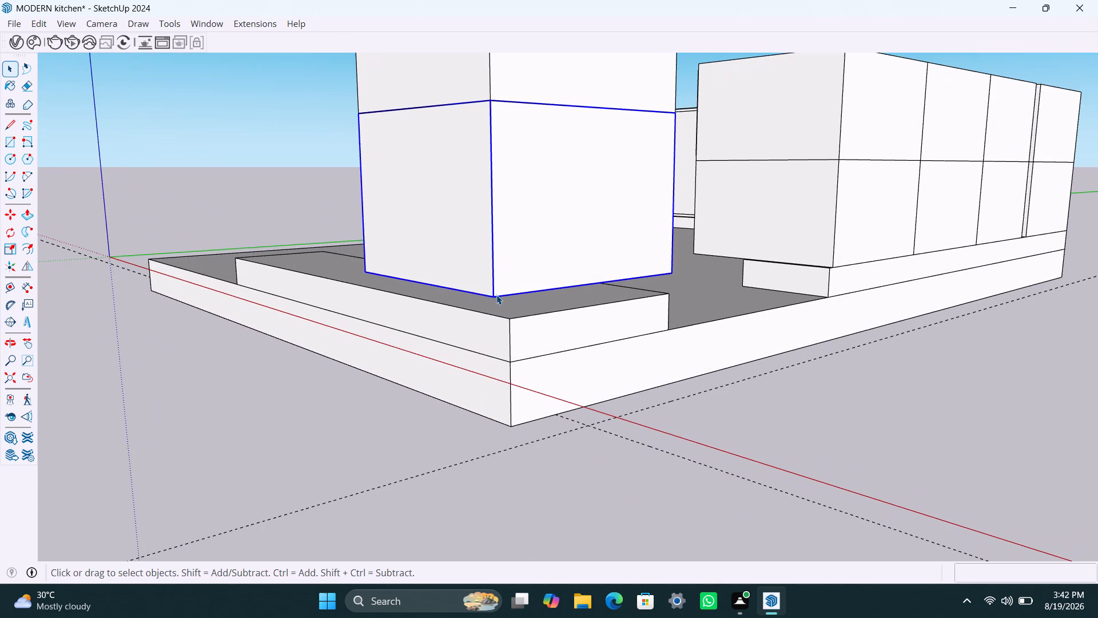
pyautogui.scroll(-11, 494, 287)
pyautogui.scroll(-4, 496, 227)
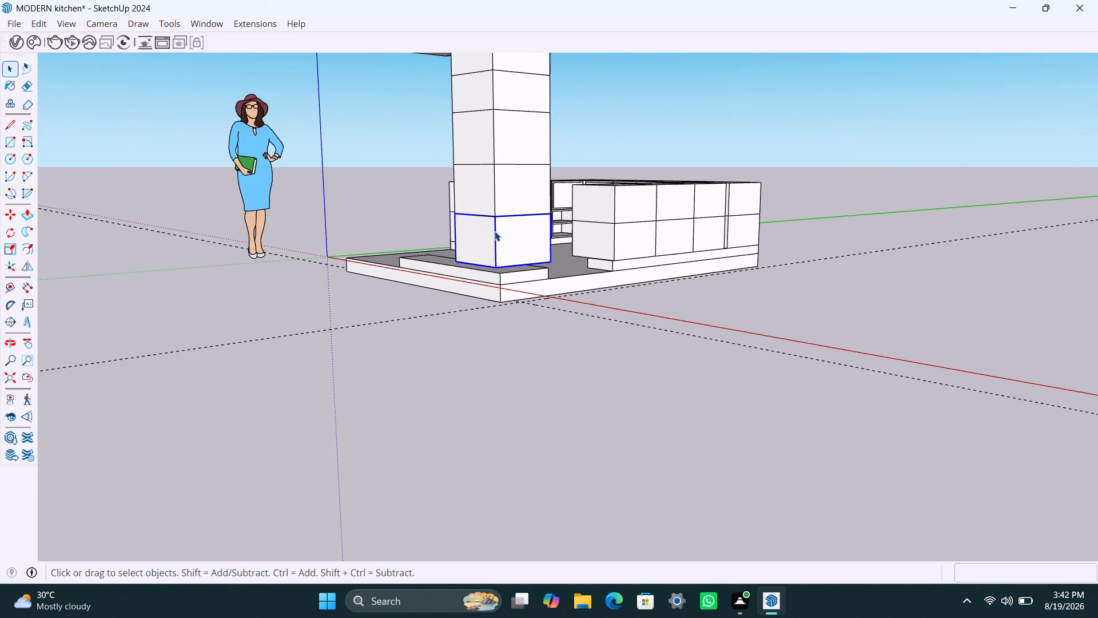
pyautogui.keyDown('shift'); pyautogui.click(514, 192); pyautogui.keyUp('shift')
pyautogui.keyDown('shift'); pyautogui.click(514, 146); pyautogui.keyUp('shift')
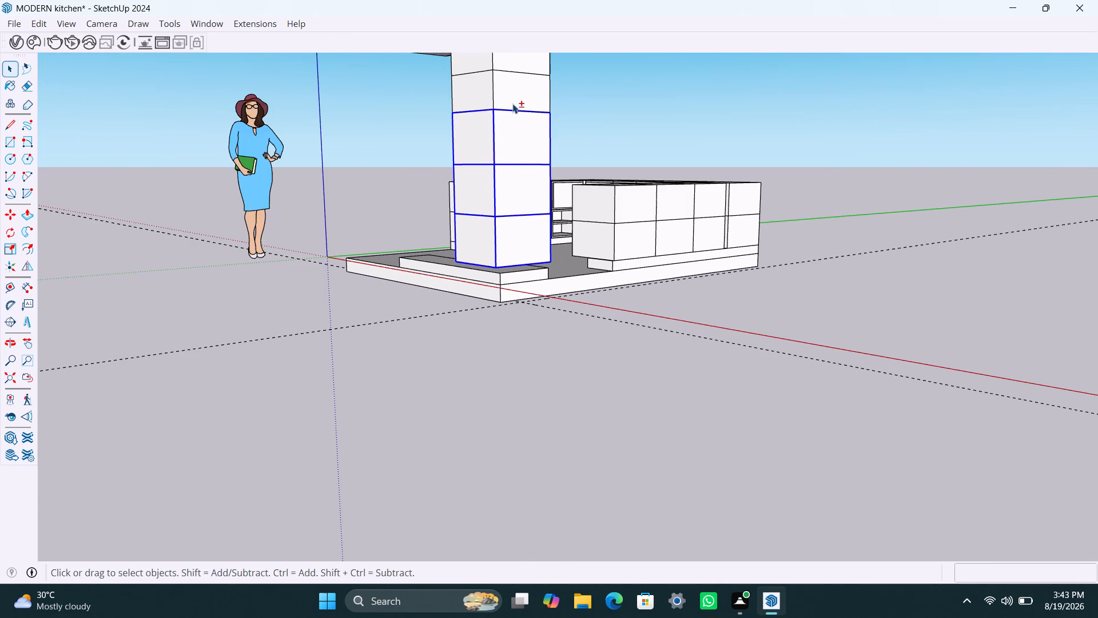
pyautogui.keyDown('shift'); pyautogui.click(512, 97); pyautogui.keyUp('shift')
pyautogui.keyDown('shift'); pyautogui.scroll(-3, 524, 159); pyautogui.keyUp('shift')
pyautogui.keyDown('shift'); pyautogui.moveTo(518, 186); pyautogui.dragTo(499, 266, button='middle'); pyautogui.keyUp('shift')
pyautogui.keyDown('shift'); pyautogui.click(488, 159); pyautogui.keyUp('shift')
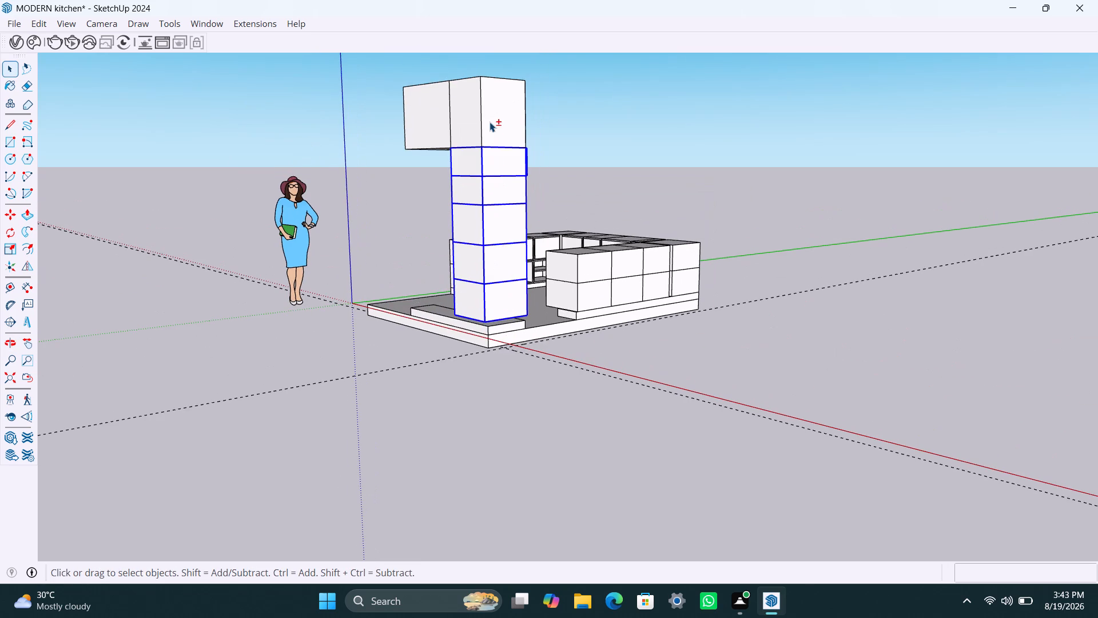
pyautogui.keyDown('shift'); pyautogui.click(490, 119); pyautogui.keyUp('shift')
pyautogui.keyDown('shift'); pyautogui.click(448, 116); pyautogui.keyUp('shift')
pyautogui.scroll(3, 494, 324)
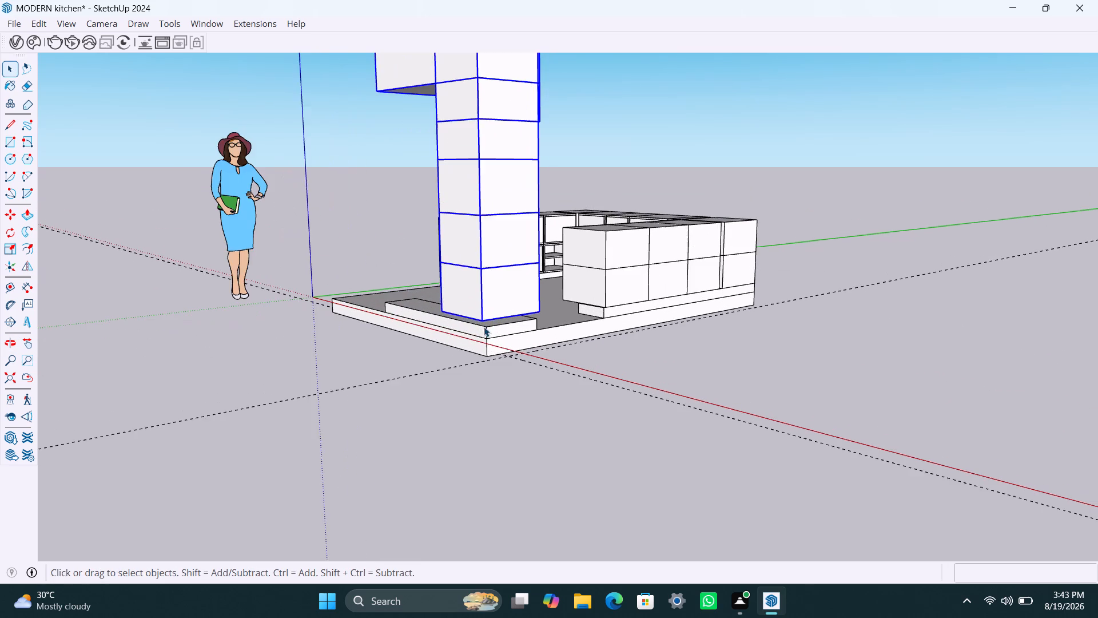
pyautogui.scroll(2, 478, 328)
pyautogui.press('m')
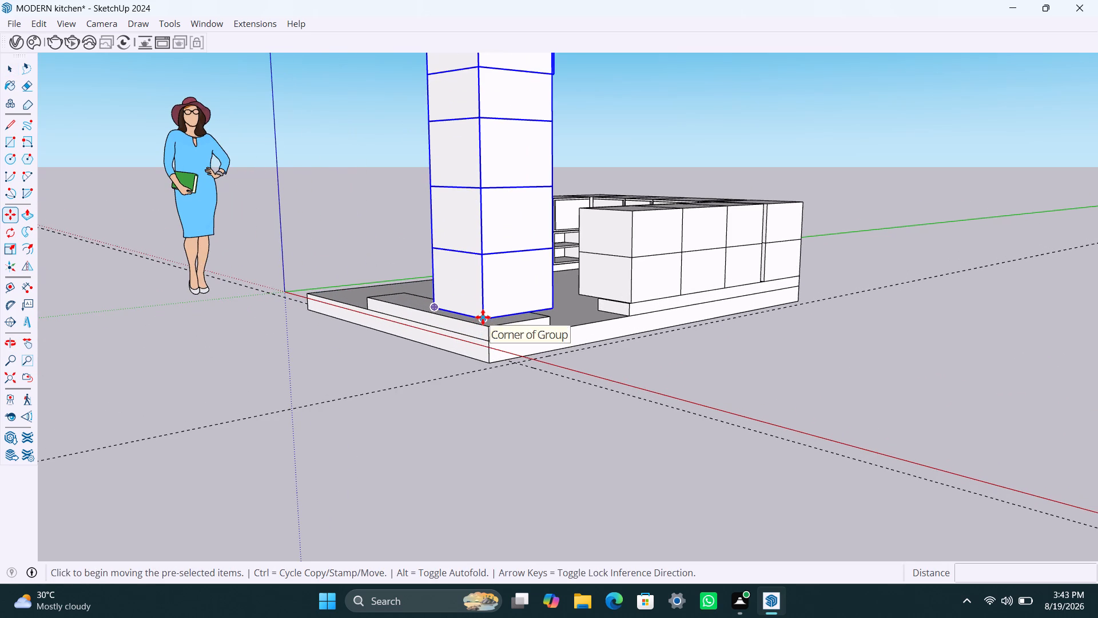
pyautogui.click(483, 317)
pyautogui.click(487, 326)
pyautogui.press('space')
pyautogui.click(668, 346)
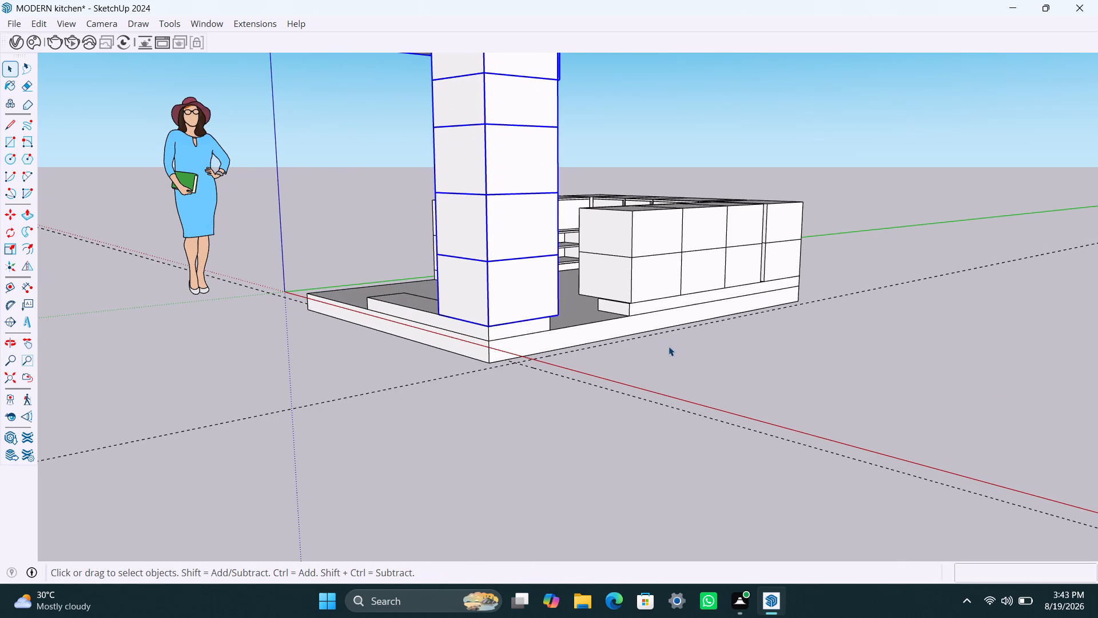
# Examine the kitchen layout and the tall cabinet's position on the plinth from all sides.
pyautogui.scroll(-5, 588, 362)
pyautogui.moveTo(592, 342); pyautogui.dragTo(406, 400, button='middle')
pyautogui.scroll(-4, 516, 308)
pyautogui.moveTo(502, 324); pyautogui.dragTo(260, 337, button='middle')
pyautogui.scroll(2, 540, 224)
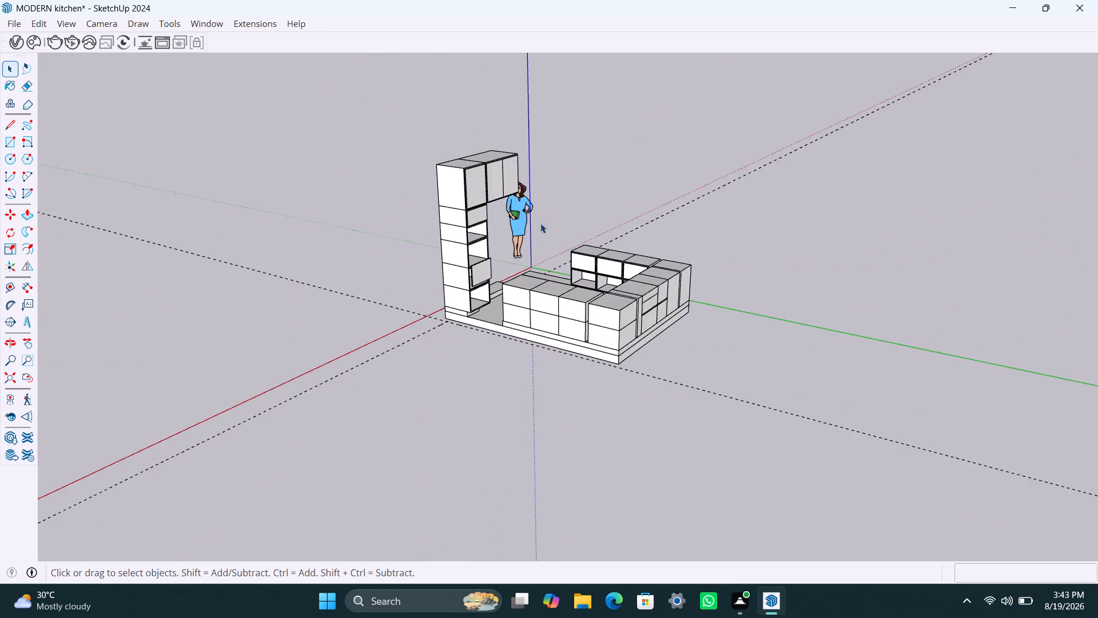
pyautogui.scroll(2, 540, 223)
pyautogui.moveTo(552, 211); pyautogui.dragTo(330, 321, button='middle')
pyautogui.scroll(4, 469, 253)
pyautogui.moveTo(535, 243); pyautogui.dragTo(356, 251, button='middle')
pyautogui.scroll(-4, 527, 249)
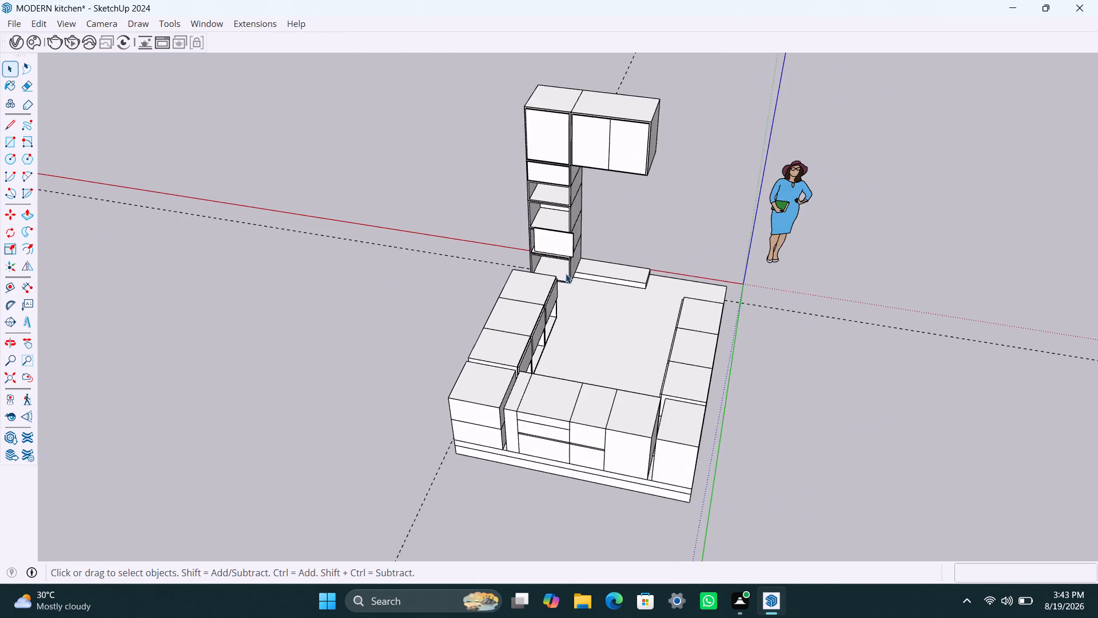
pyautogui.moveTo(566, 274); pyautogui.dragTo(478, 320, button='middle')
pyautogui.scroll(7, 603, 290)
pyautogui.moveTo(588, 274); pyautogui.dragTo(594, 263, button='middle')
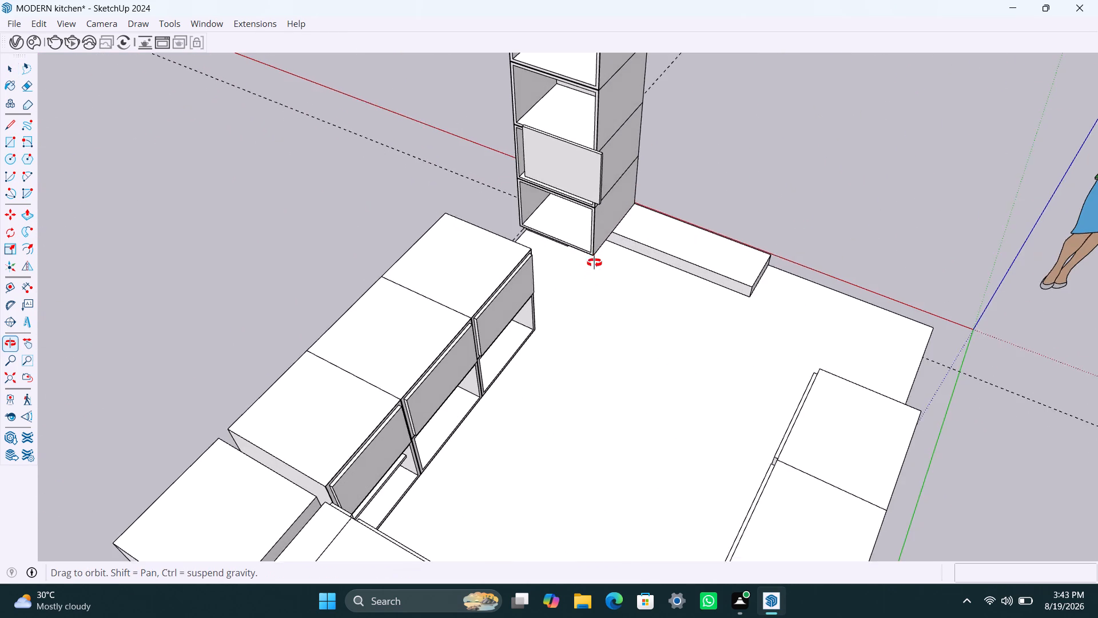
pyautogui.moveTo(594, 263); pyautogui.dragTo(579, 274, button='middle')
pyautogui.scroll(-11, 600, 272)
pyautogui.moveTo(597, 287); pyautogui.dragTo(659, 288, button='middle')
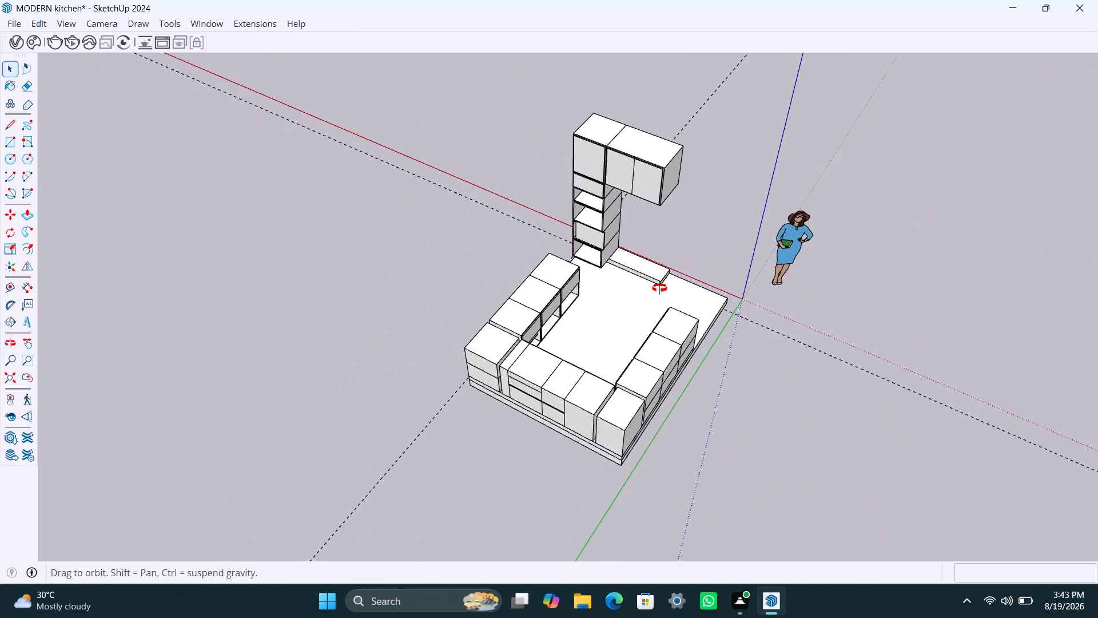
pyautogui.moveTo(659, 288); pyautogui.dragTo(690, 281, button='middle')
pyautogui.scroll(-4, 643, 286)
pyautogui.moveTo(600, 291); pyautogui.dragTo(866, 273, button='middle')
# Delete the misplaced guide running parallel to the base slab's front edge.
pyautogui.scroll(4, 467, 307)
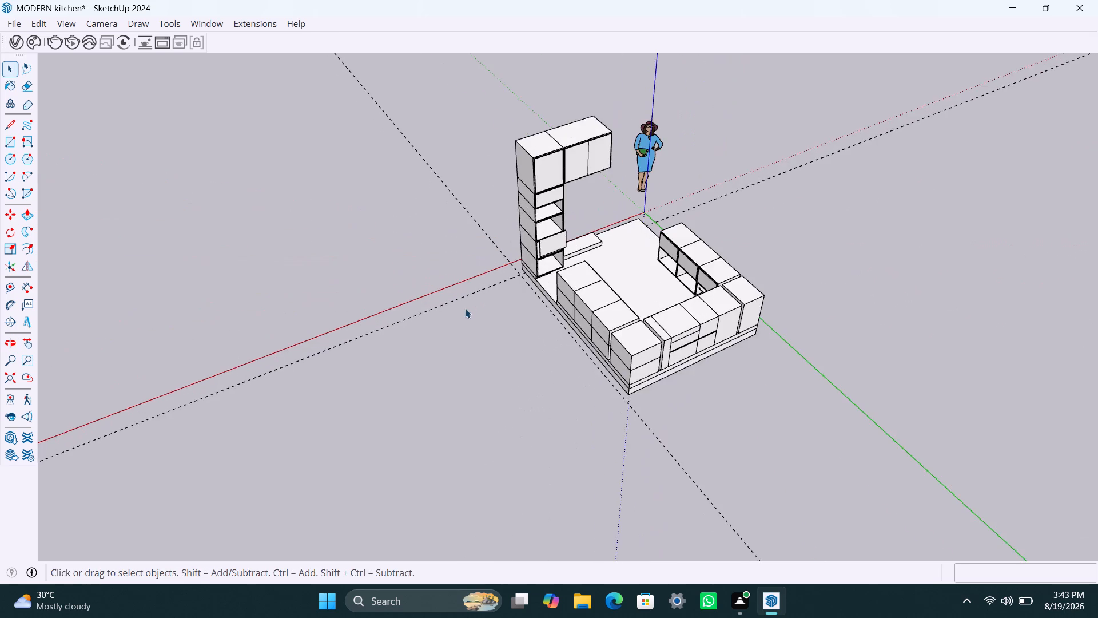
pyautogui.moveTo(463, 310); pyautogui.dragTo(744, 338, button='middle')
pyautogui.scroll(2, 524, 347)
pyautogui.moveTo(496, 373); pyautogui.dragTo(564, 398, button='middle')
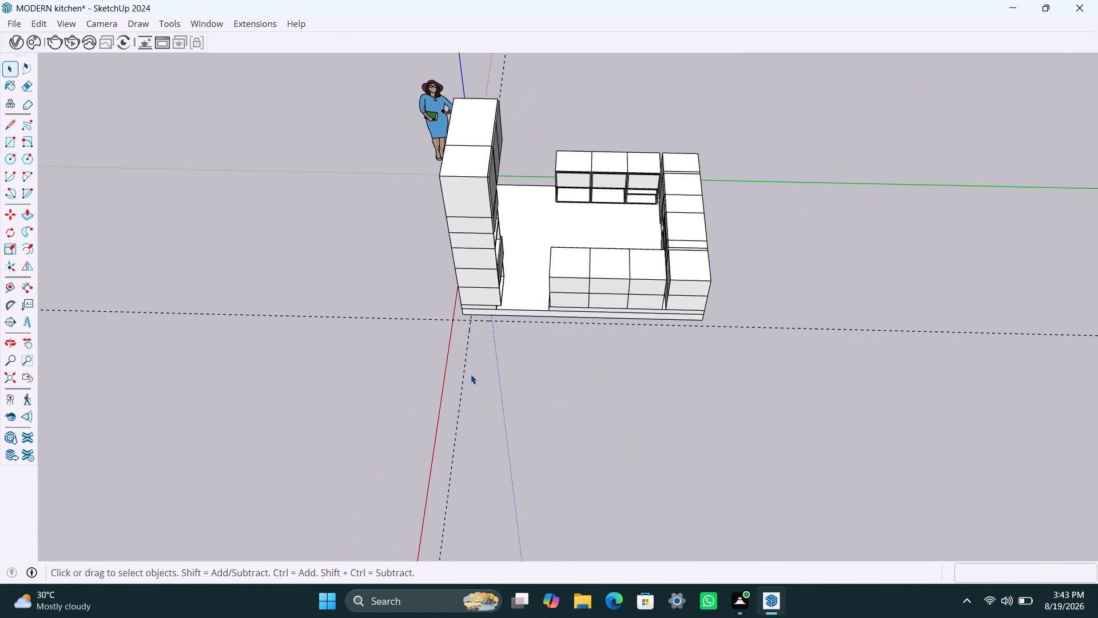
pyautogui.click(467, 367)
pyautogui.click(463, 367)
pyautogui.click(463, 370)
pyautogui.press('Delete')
# Create a guide 4.5" outward from the base slab's bottom edge along the red-axis side, beside the tall cabinet.
pyautogui.scroll(4, 447, 339)
pyautogui.moveTo(440, 325); pyautogui.dragTo(540, 331, button='middle')
pyautogui.scroll(9, 449, 323)
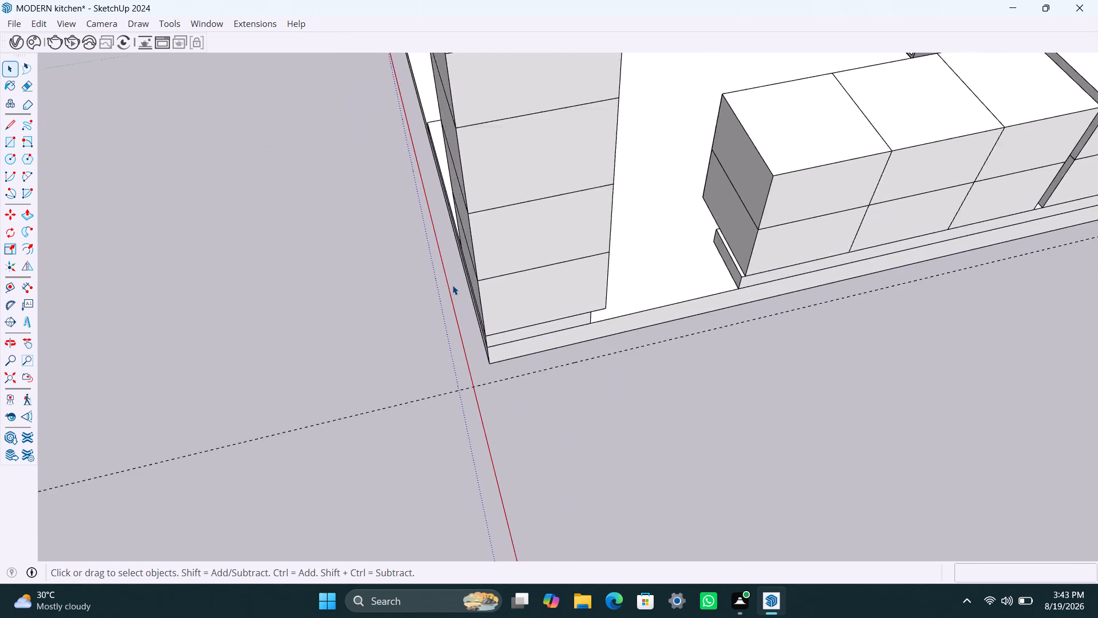
pyautogui.moveTo(447, 293); pyautogui.dragTo(499, 287, button='middle')
pyautogui.scroll(8, 449, 312)
pyautogui.press('t')
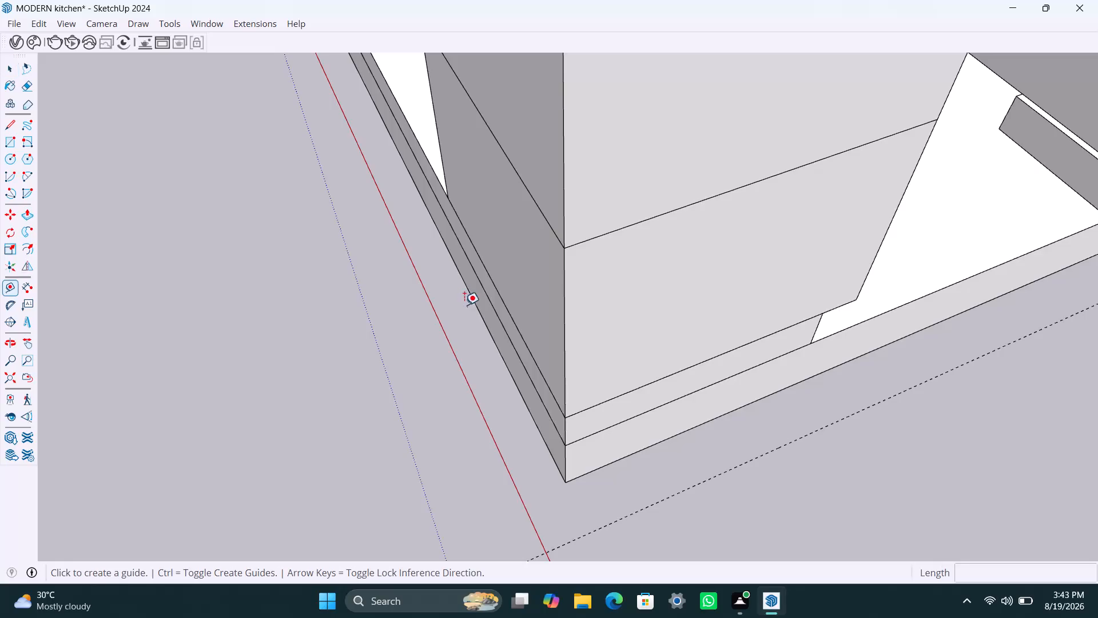
pyautogui.click(474, 305)
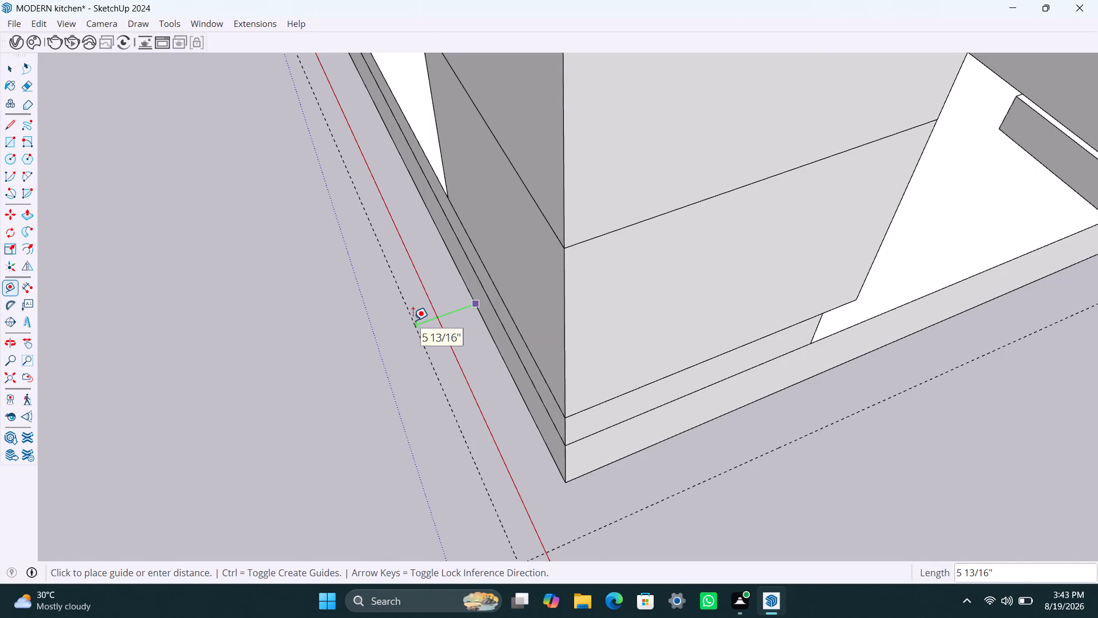
pyautogui.write('4.5"')
pyautogui.press('Return')
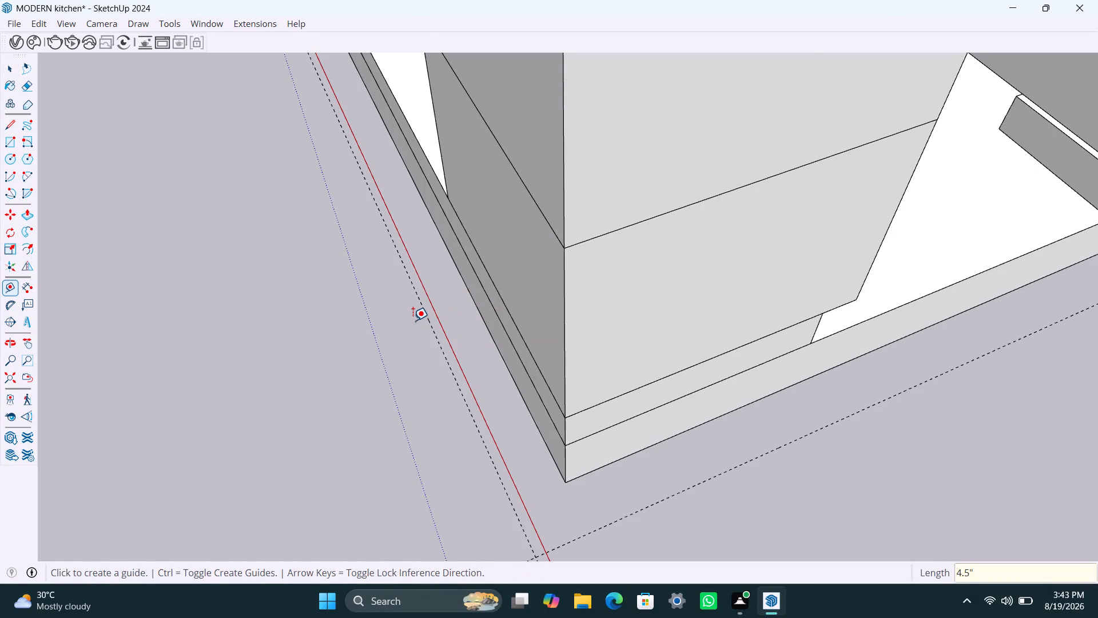
pyautogui.press('space')
# Create a guide 9" outward from the base slab's bottom edge along the green-axis side.
pyautogui.scroll(-20, 415, 320)
pyautogui.scroll(-2, 381, 315)
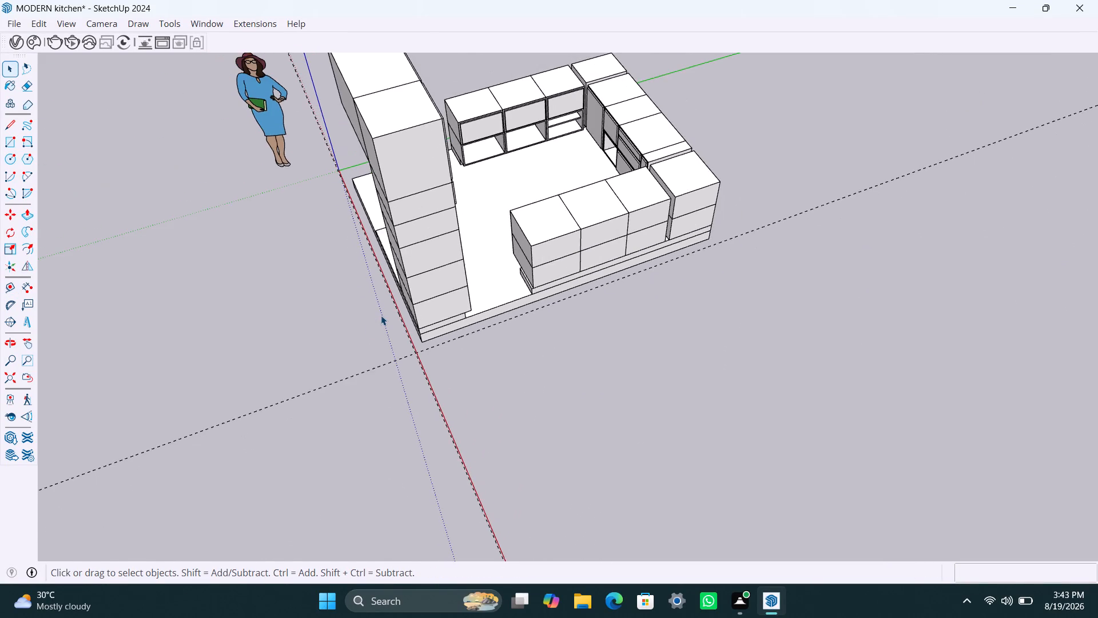
pyautogui.moveTo(363, 327); pyautogui.dragTo(702, 335, button='middle')
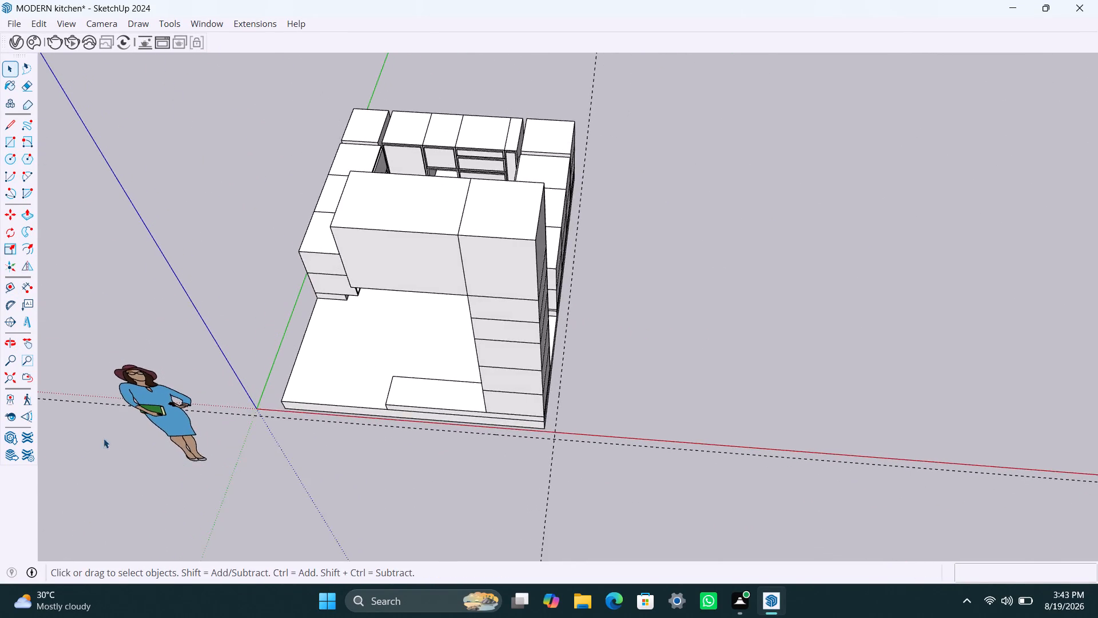
pyautogui.scroll(3, 104, 438)
pyautogui.moveTo(222, 473); pyautogui.dragTo(361, 475, button='middle')
pyautogui.scroll(8, 356, 455)
pyautogui.moveTo(363, 466); pyautogui.dragTo(399, 427, button='middle')
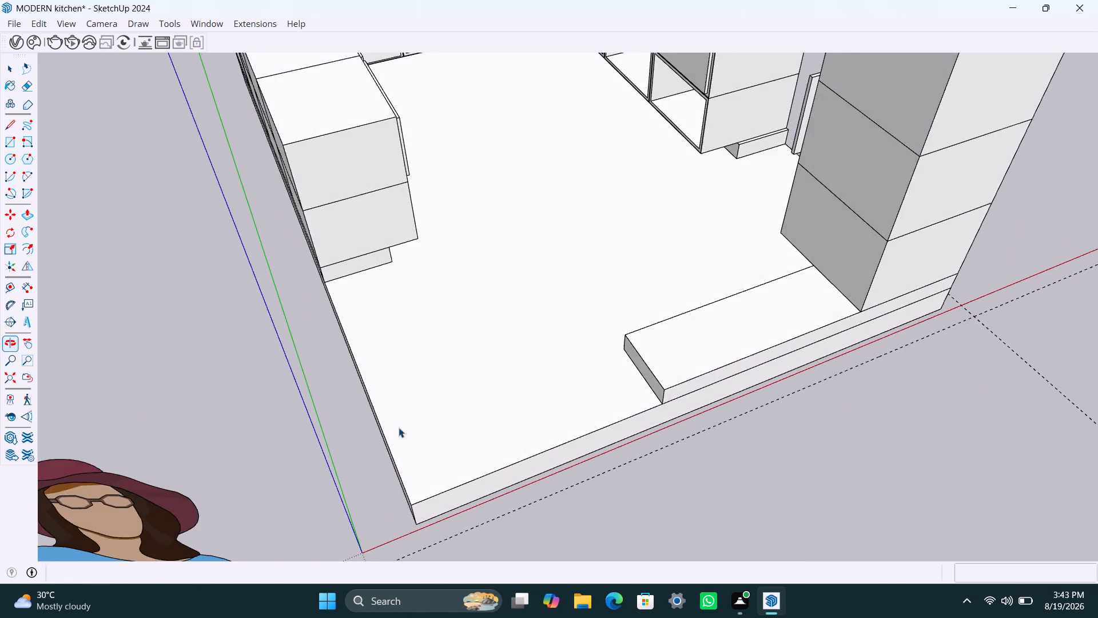
pyautogui.scroll(7, 369, 465)
pyautogui.moveTo(397, 472); pyautogui.dragTo(403, 459, button='middle')
pyautogui.press('t')
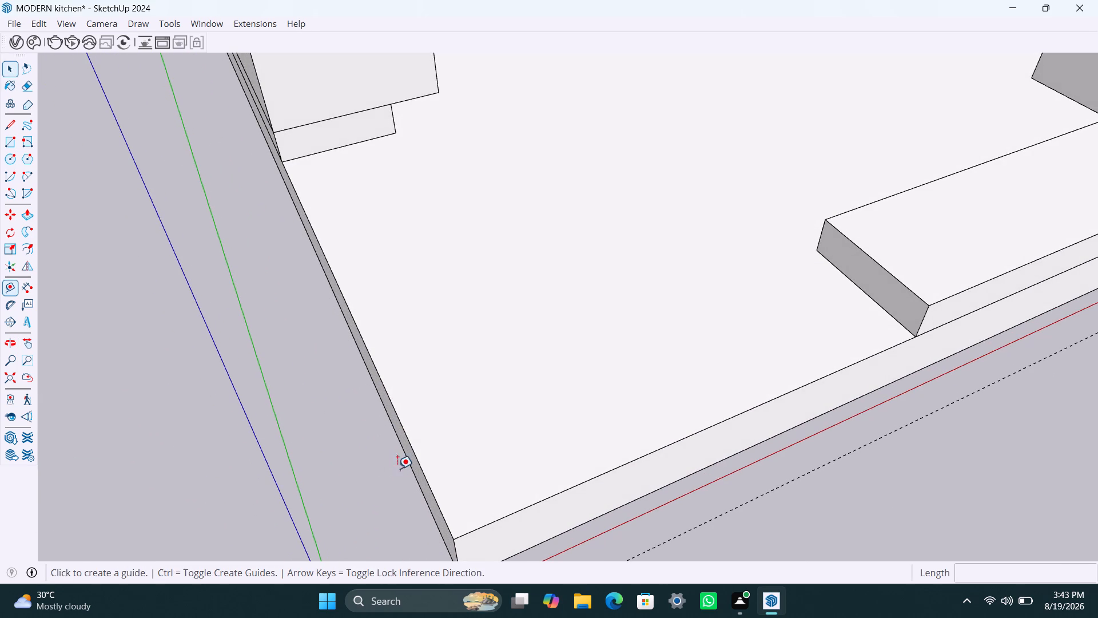
pyautogui.click(407, 468)
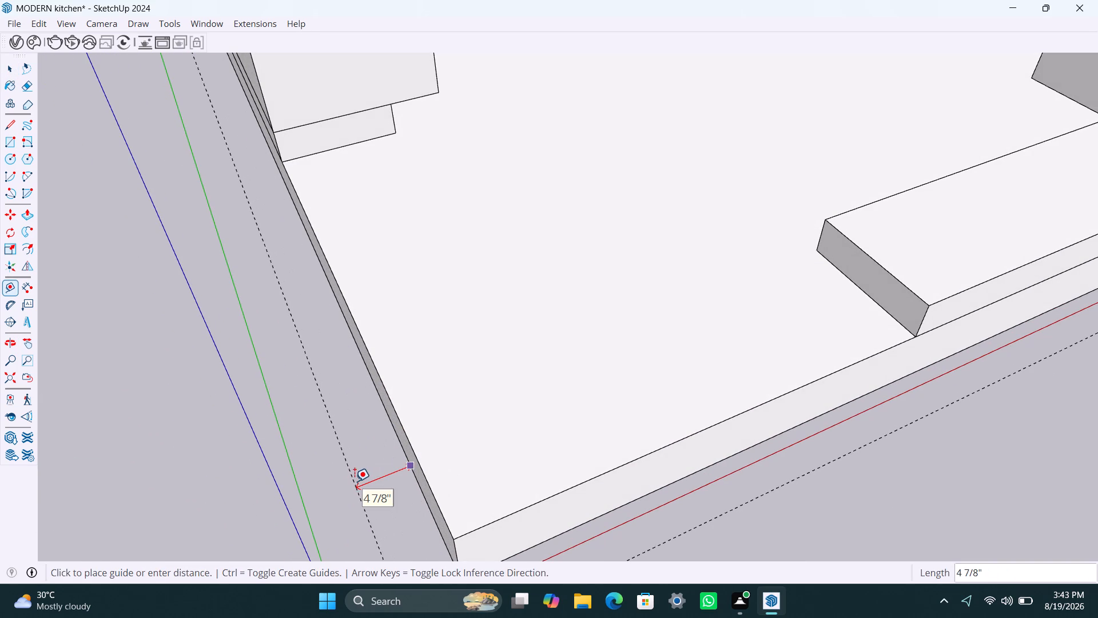
pyautogui.write('9"')
pyautogui.press('Return')
pyautogui.press('space')
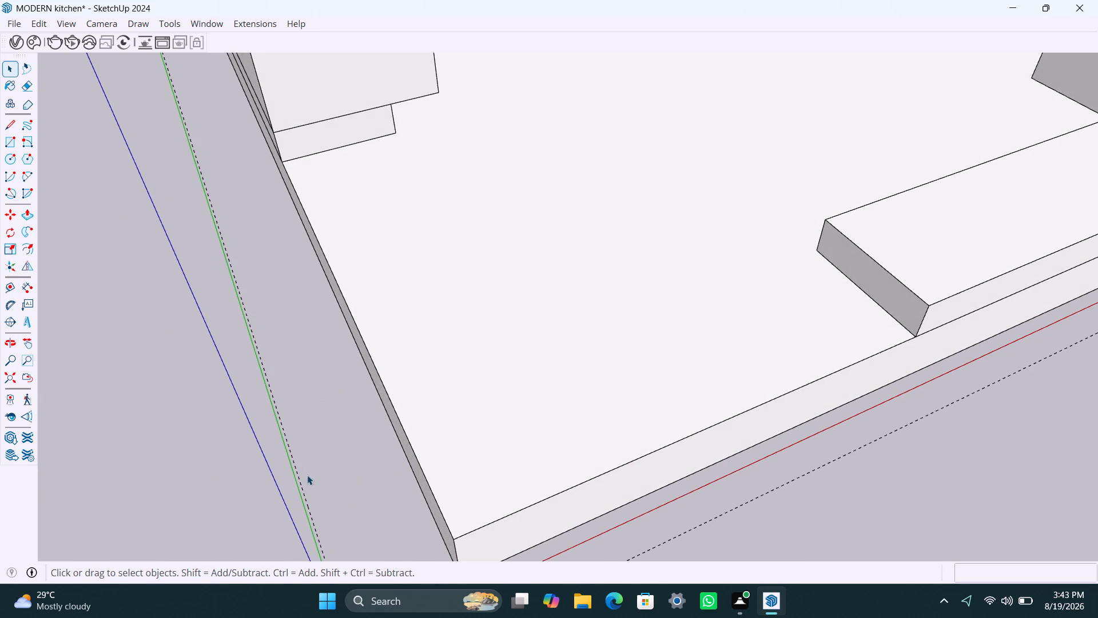
# Examine the base slab's extents and the guides crossing at its corner near the origin.
pyautogui.scroll(-18, 301, 462)
pyautogui.moveTo(299, 461); pyautogui.dragTo(168, 451, button='middle')
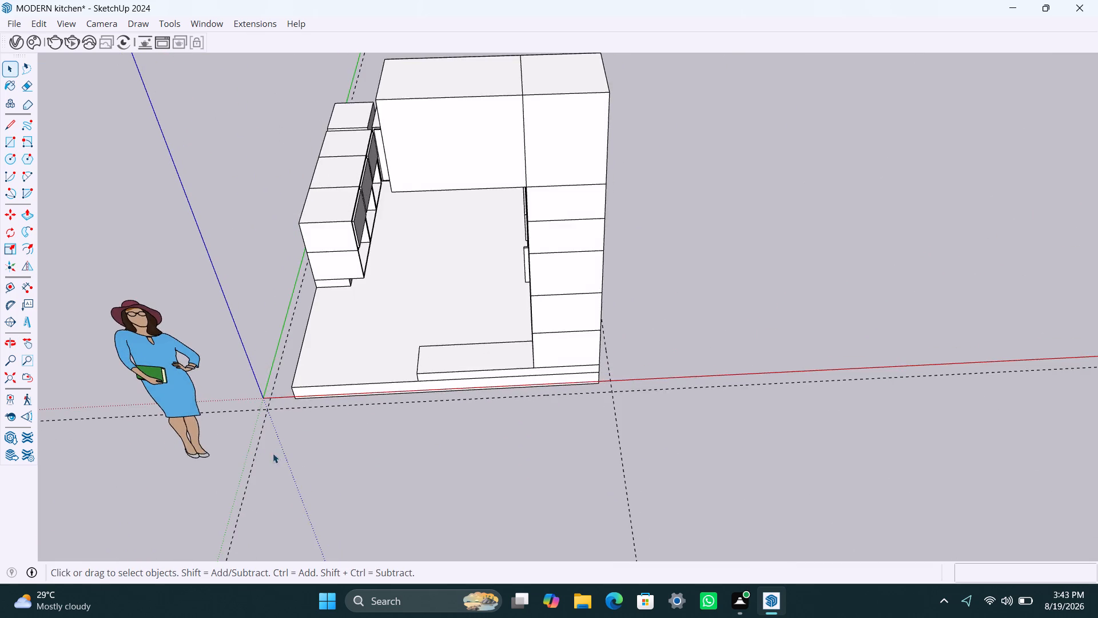
pyautogui.scroll(3, 270, 450)
pyautogui.scroll(2, 273, 390)
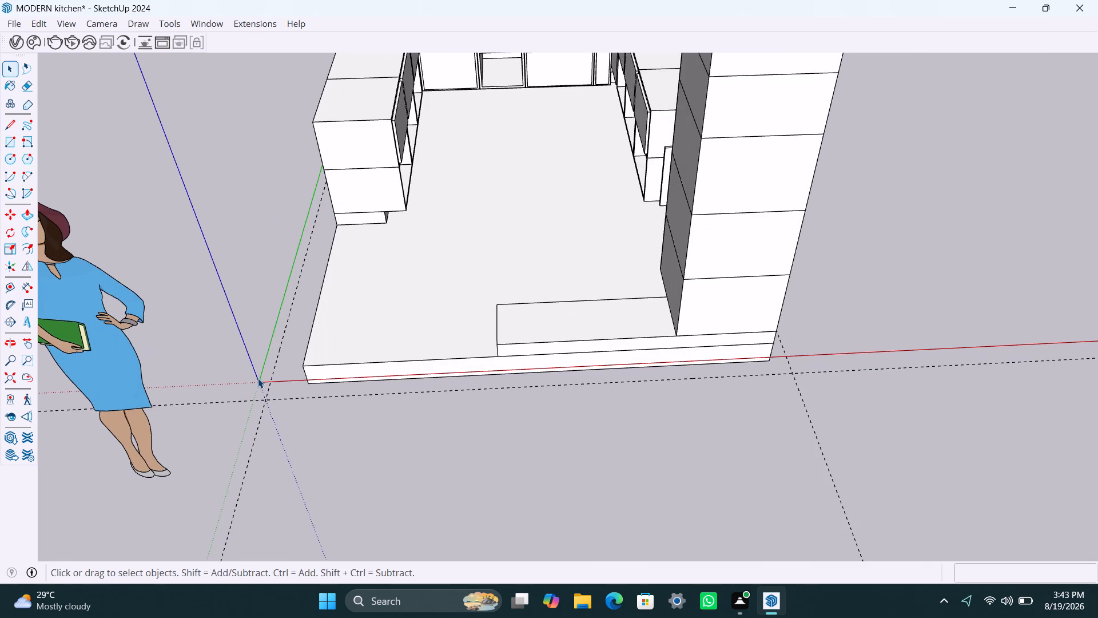
pyautogui.click(258, 381)
pyautogui.click(257, 376)
pyautogui.click(308, 382)
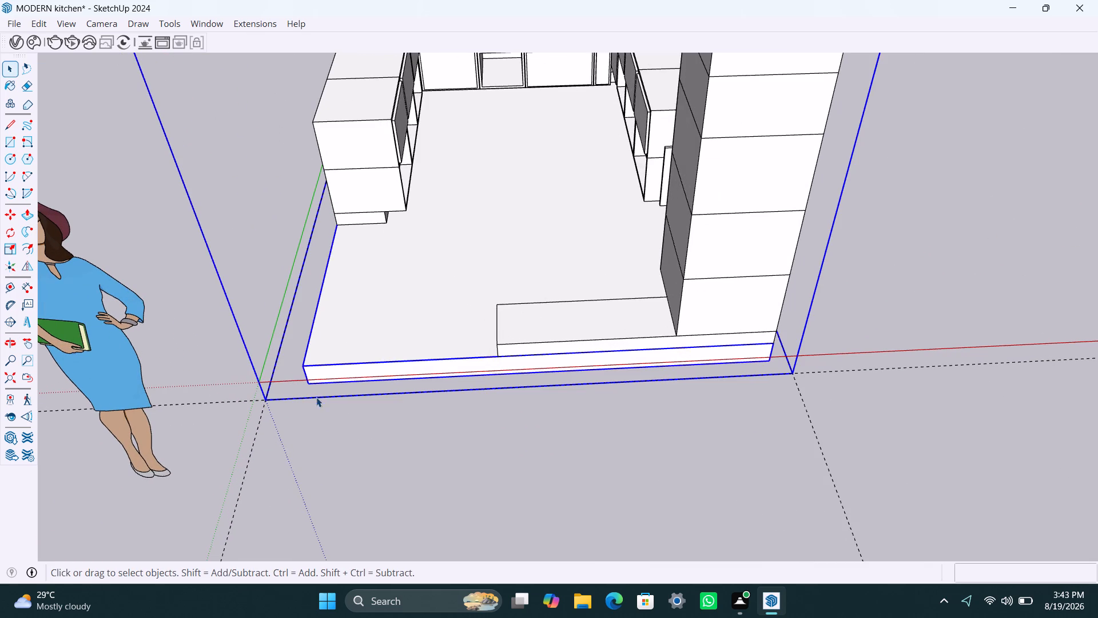
pyautogui.scroll(-10, 325, 419)
pyautogui.click(592, 341)
pyautogui.scroll(2, 589, 326)
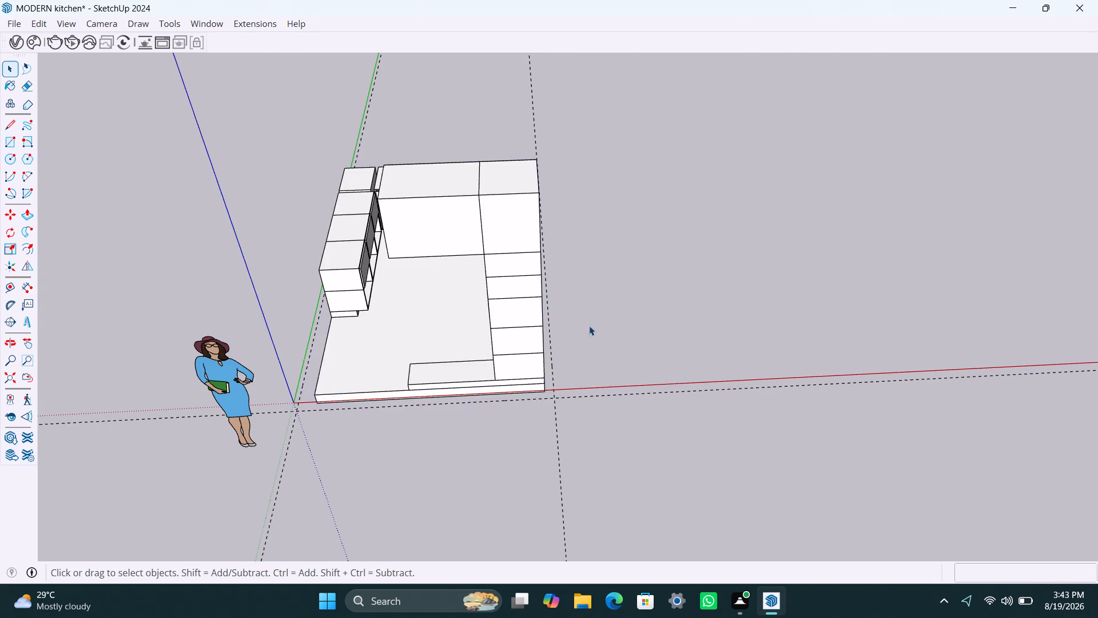
# Create a guide 9" outward from the base slab's bottom edge at the end opposite the tall cabinet.
pyautogui.scroll(2, 589, 326)
pyautogui.moveTo(589, 323); pyautogui.dragTo(332, 415, button='middle')
pyautogui.scroll(-4, 600, 304)
pyautogui.moveTo(607, 312); pyautogui.dragTo(287, 344, button='middle')
pyautogui.scroll(2, 761, 334)
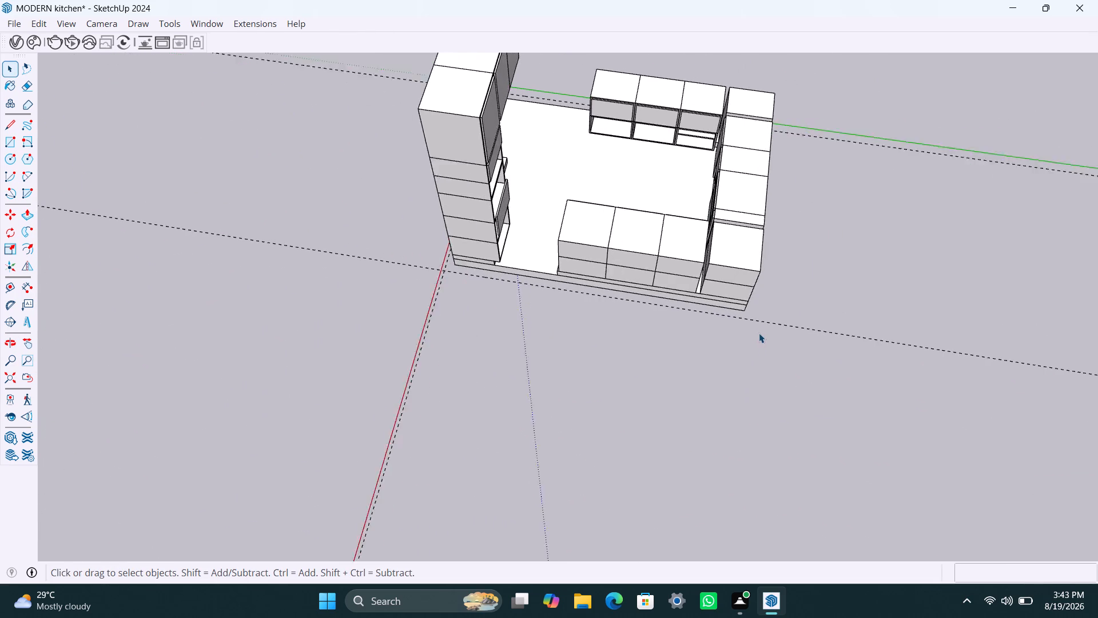
pyautogui.moveTo(744, 334); pyautogui.dragTo(596, 343, button='middle')
pyautogui.scroll(10, 620, 326)
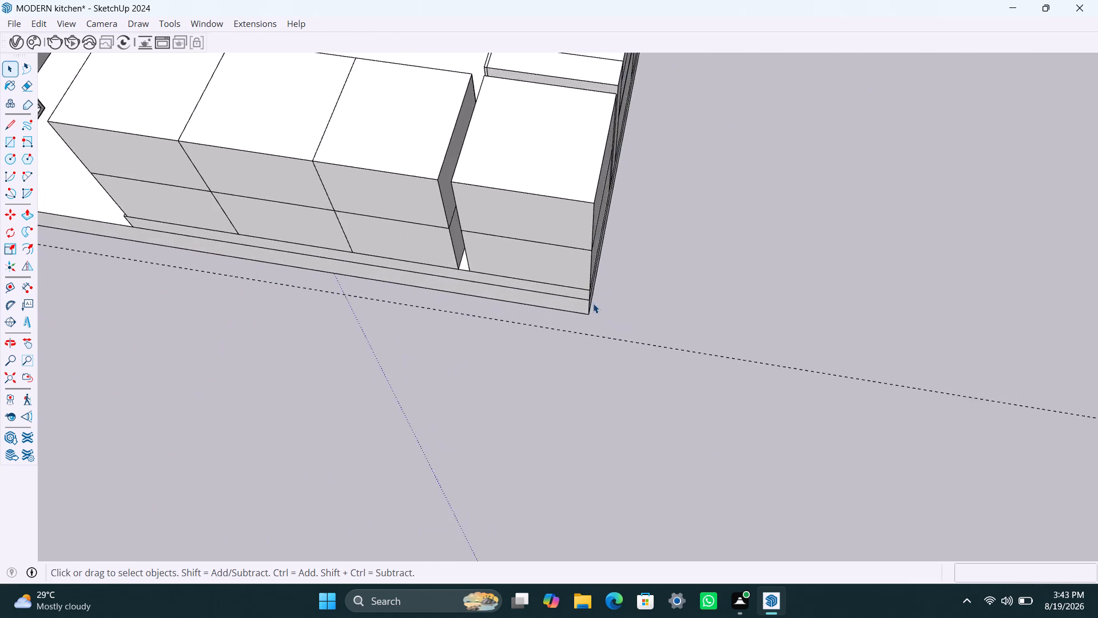
pyautogui.scroll(3, 593, 303)
pyautogui.moveTo(592, 303); pyautogui.dragTo(568, 306, button='middle')
pyautogui.scroll(4, 607, 302)
pyautogui.press('t')
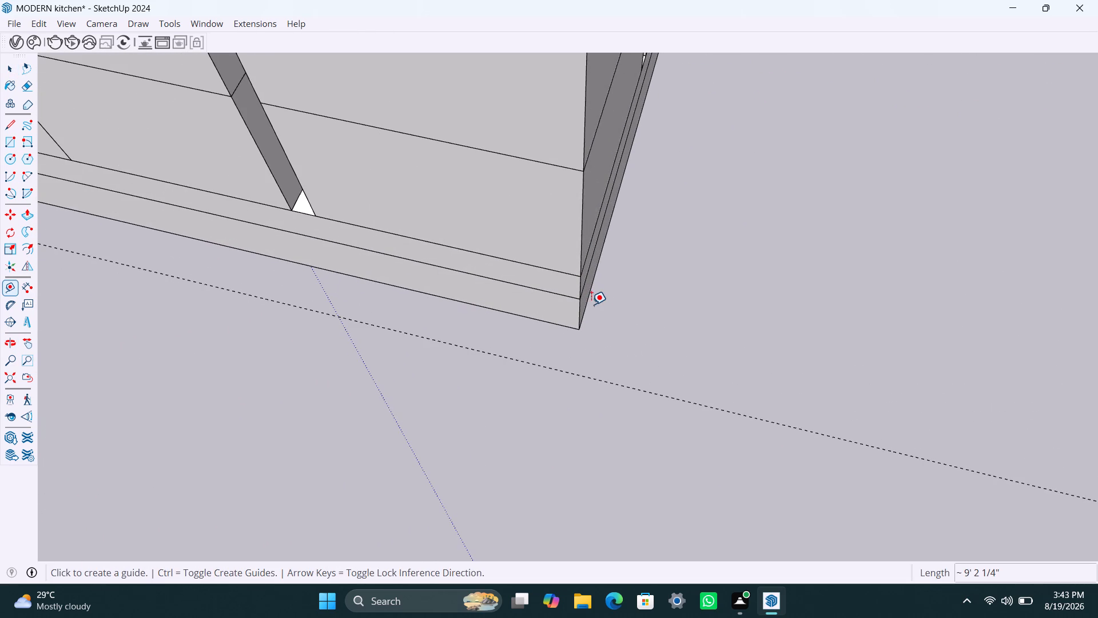
pyautogui.click(589, 304)
pyautogui.write('9"')
pyautogui.press('Return')
pyautogui.press('space')
# Draw a rectangle about 9" by 13' 7" between the green-axis guide and the slab's edge, spanning both end guides.
pyautogui.scroll(-17, 545, 328)
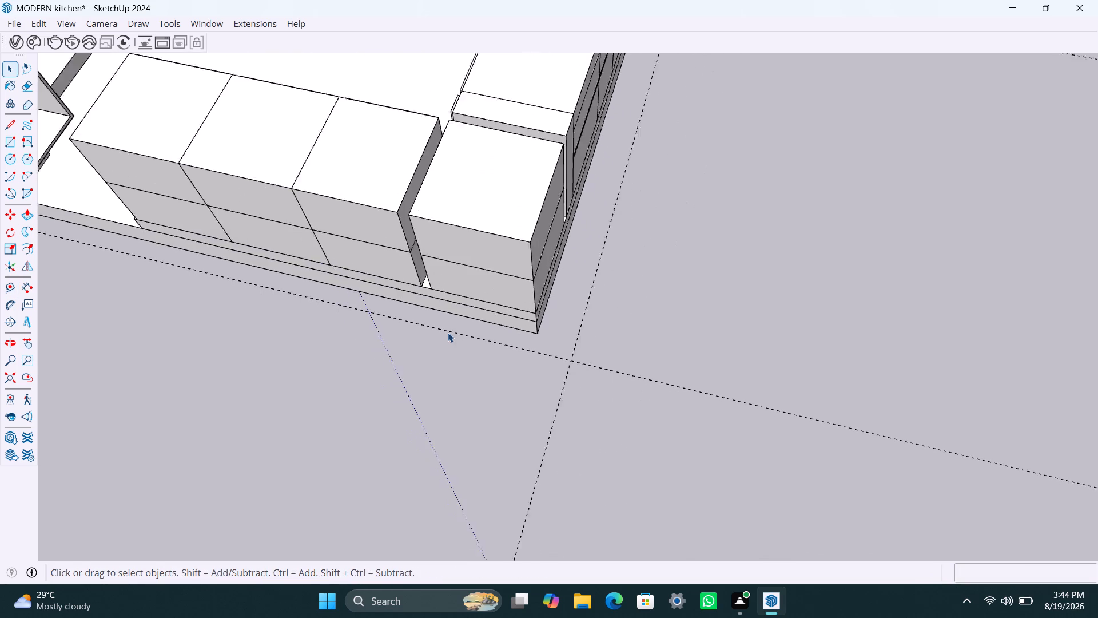
pyautogui.scroll(-9, 448, 332)
pyautogui.moveTo(407, 348); pyautogui.dragTo(606, 342, button='middle')
pyautogui.scroll(-6, 454, 365)
pyautogui.moveTo(361, 375); pyautogui.dragTo(726, 312, button='middle')
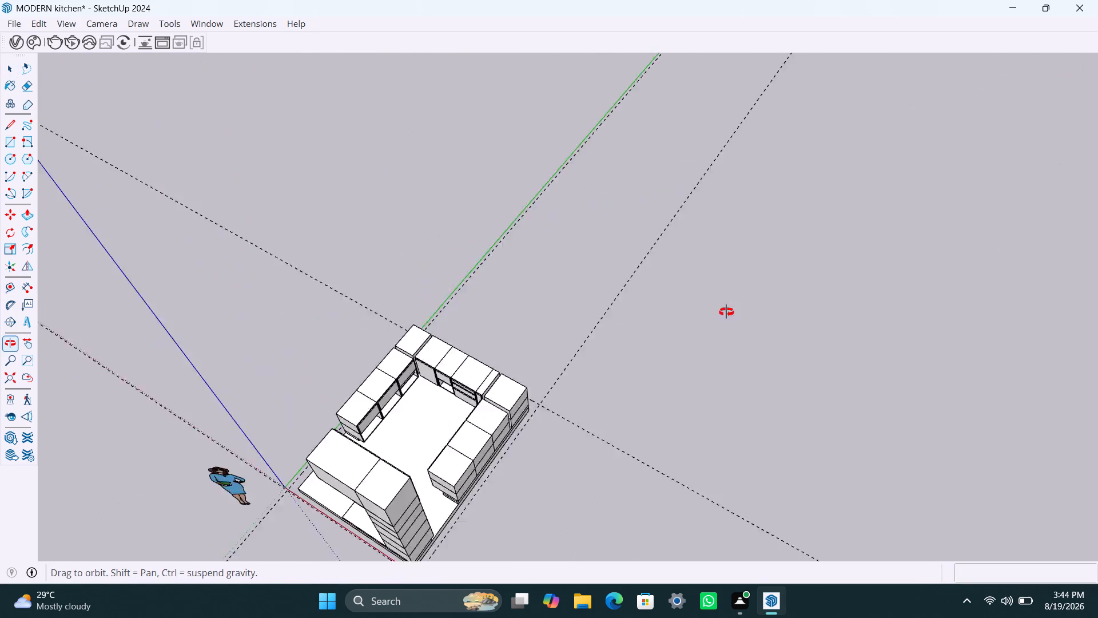
pyautogui.moveTo(726, 312); pyautogui.dragTo(735, 308, button='middle')
pyautogui.scroll(-4, 460, 374)
pyautogui.moveTo(439, 383); pyautogui.dragTo(506, 312, button='middle')
pyautogui.scroll(4, 458, 363)
pyautogui.moveTo(476, 421); pyautogui.dragTo(522, 421, button='middle')
pyautogui.scroll(3, 504, 385)
pyautogui.moveTo(492, 393); pyautogui.dragTo(490, 375, button='middle')
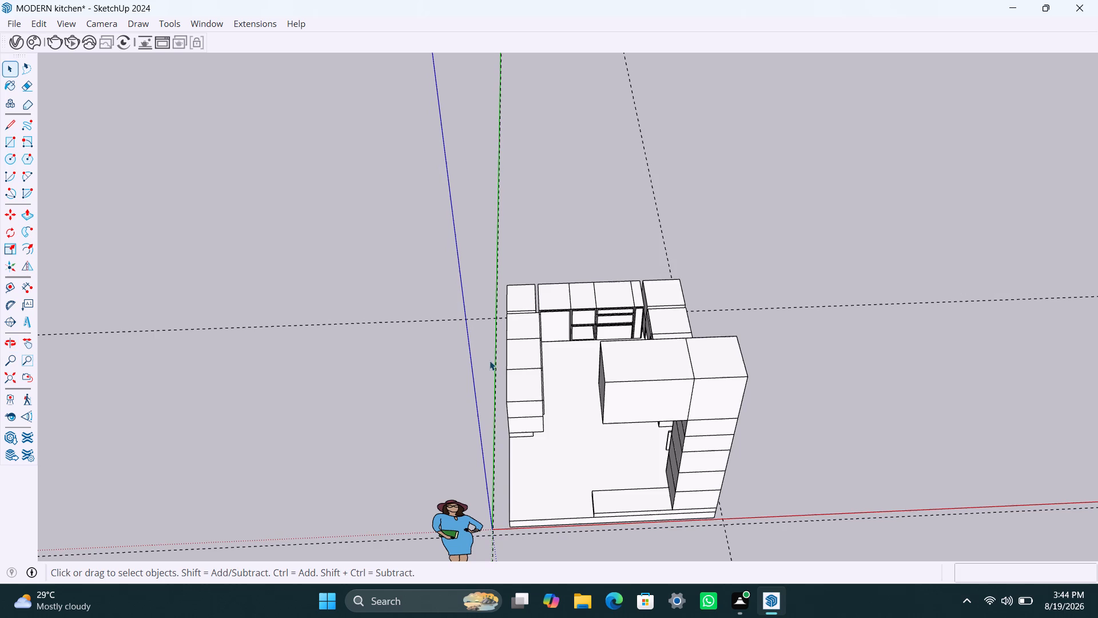
pyautogui.scroll(1, 500, 382)
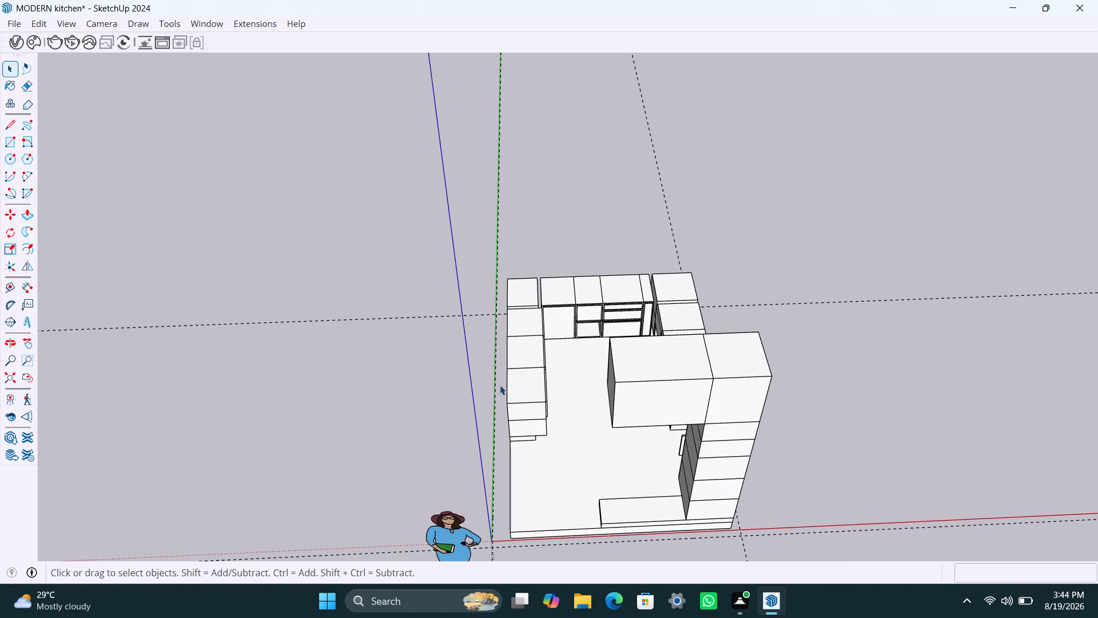
pyautogui.press('r')
pyautogui.click(494, 318)
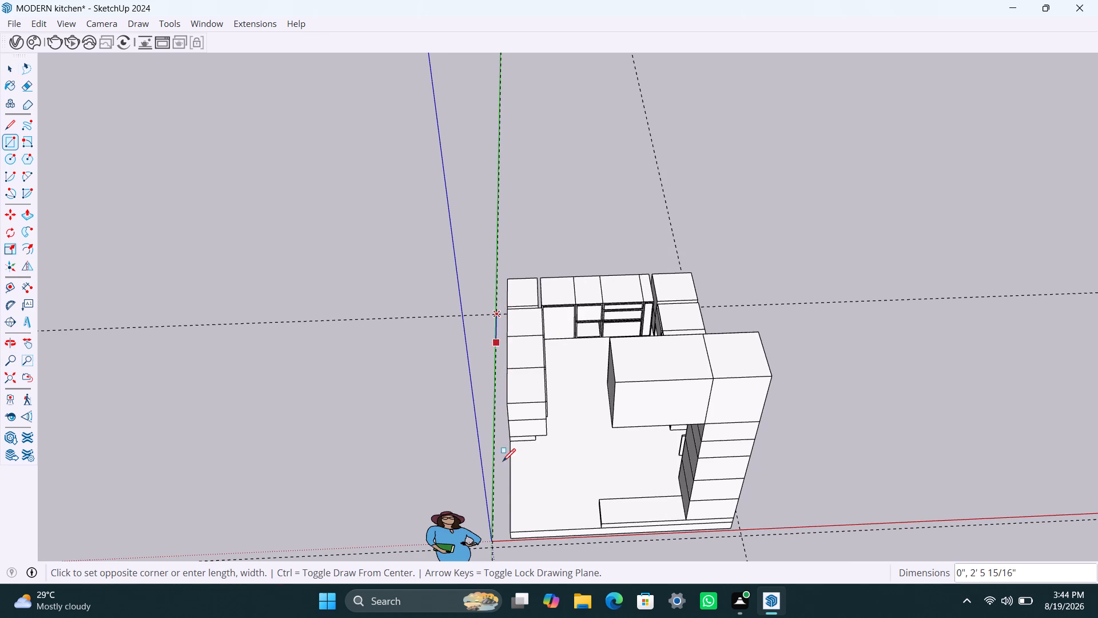
pyautogui.click(511, 549)
pyautogui.press('space')
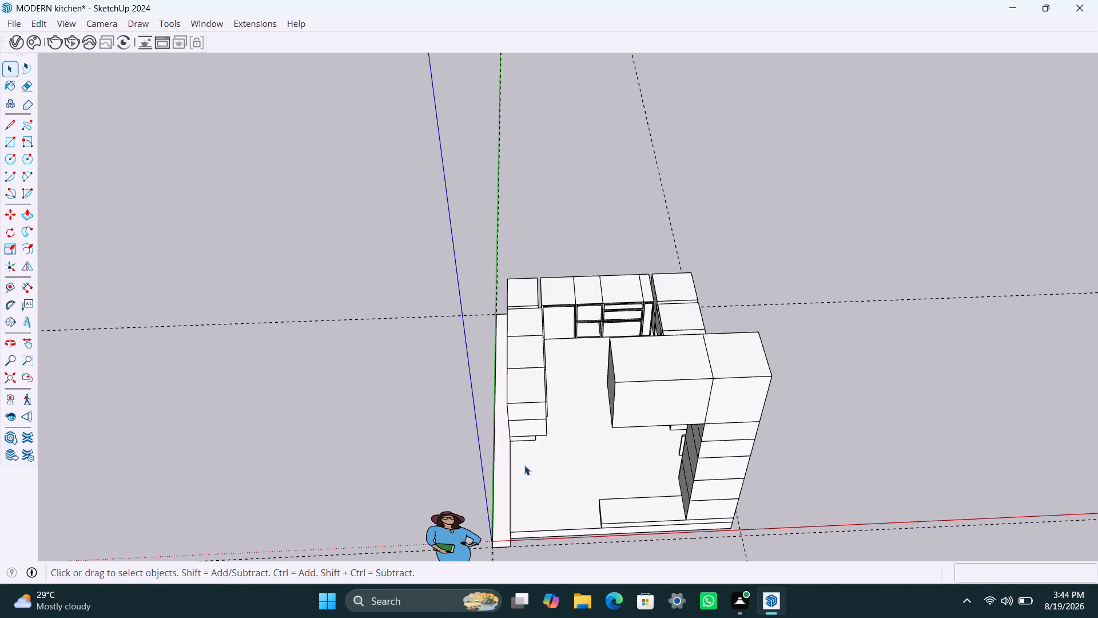
# Draw a rectangle from the base slab's bottom corner near the origin, filling the 4.5" strip out to the red-axis guide.
pyautogui.scroll(-2, 524, 465)
pyautogui.scroll(-5, 422, 378)
pyautogui.keyDown('shift'); pyautogui.moveTo(423, 390); pyautogui.dragTo(403, 291, button='middle'); pyautogui.keyUp('shift')
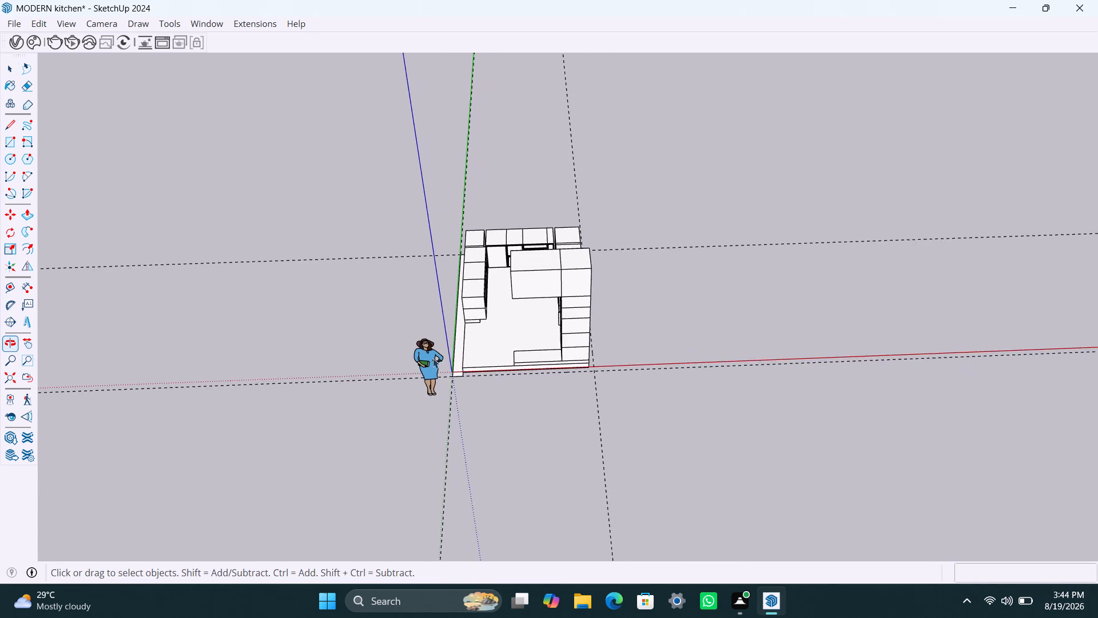
pyautogui.scroll(19, 495, 377)
pyautogui.moveTo(442, 370); pyautogui.dragTo(409, 365, button='middle')
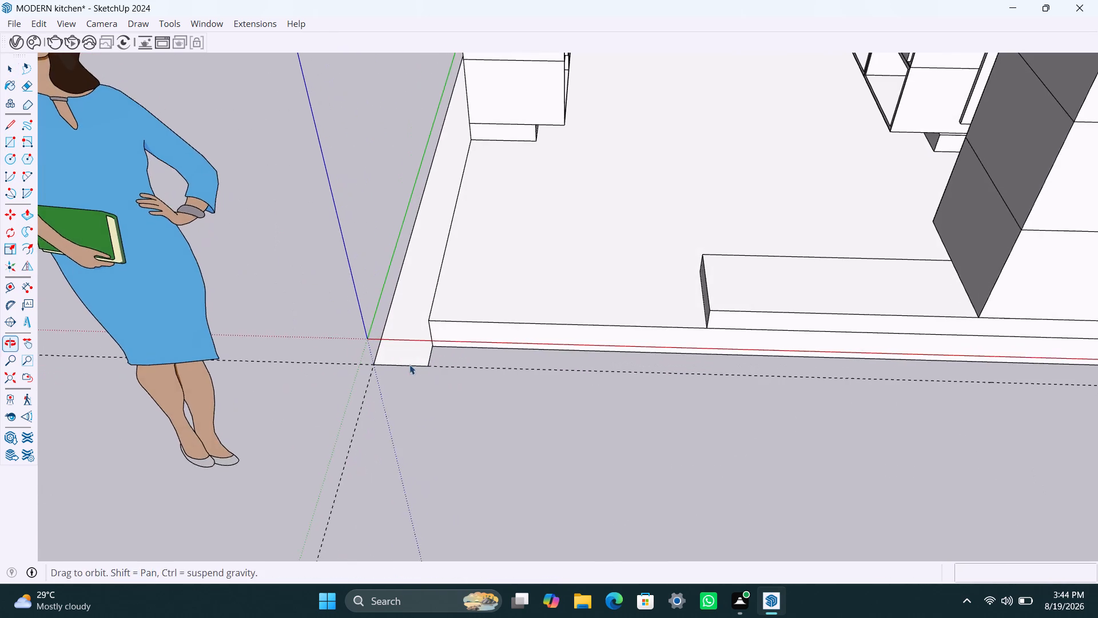
pyautogui.scroll(4, 424, 356)
pyautogui.press('r')
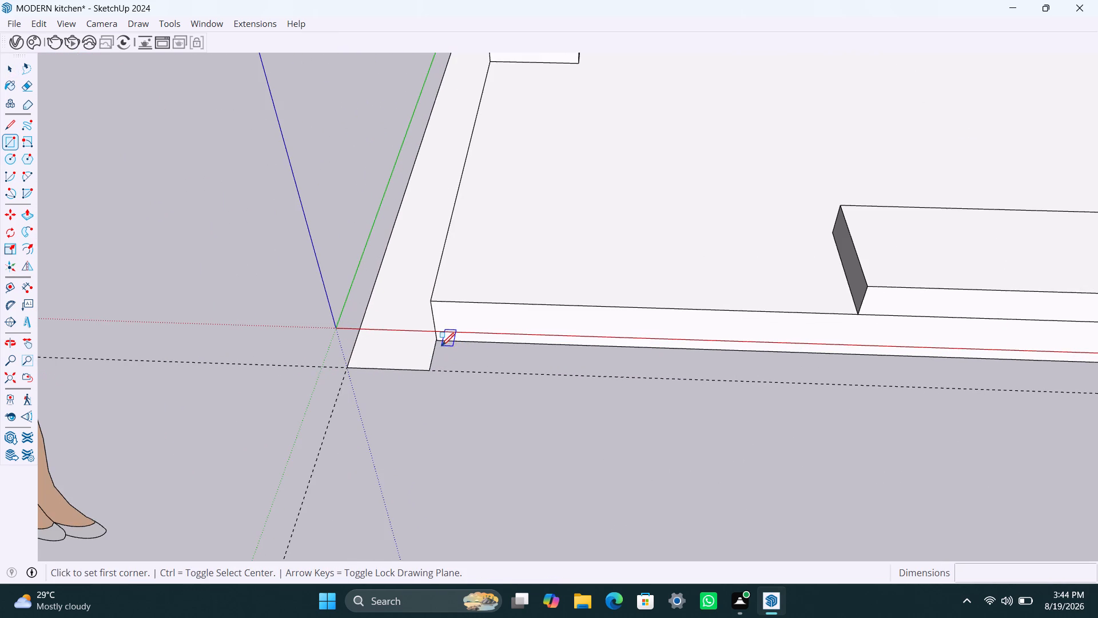
pyautogui.click(440, 343)
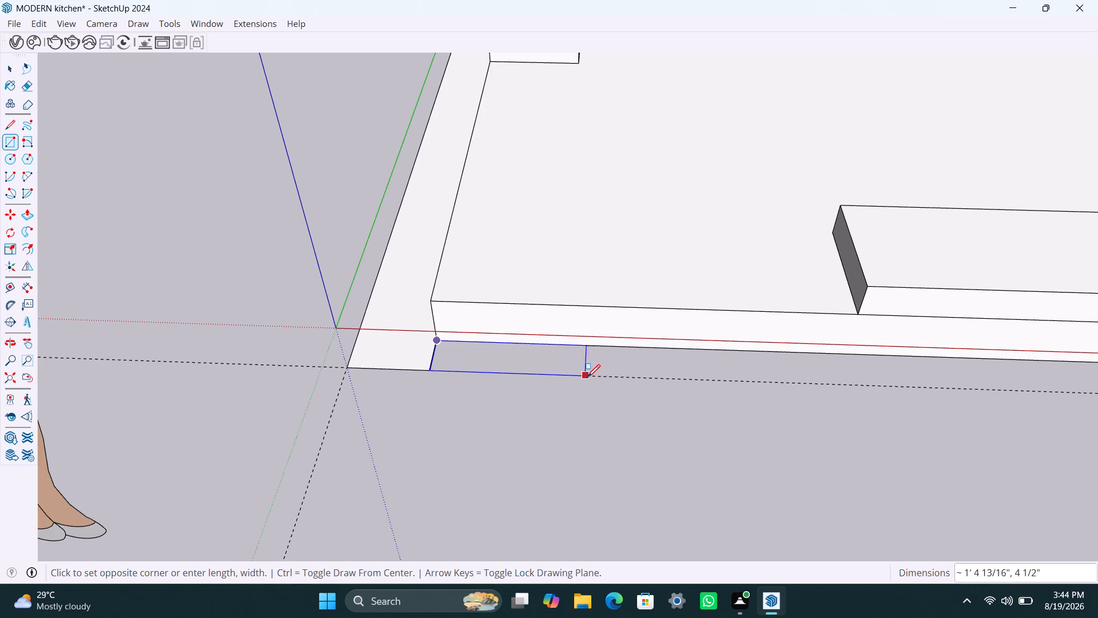
# Finish the rectangle strip along the floor's front edge out to the guide intersection, about 9' 6 3/4" by 4 1/2".
pyautogui.scroll(-13, 587, 377)
pyautogui.moveTo(609, 377); pyautogui.dragTo(438, 373, button='middle')
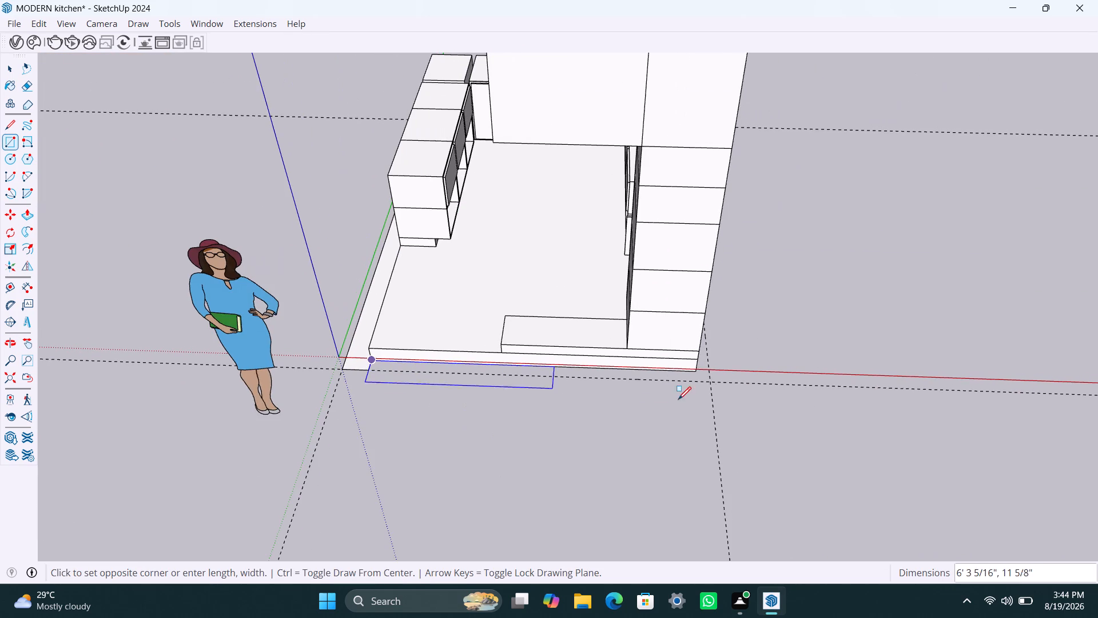
pyautogui.click(713, 382)
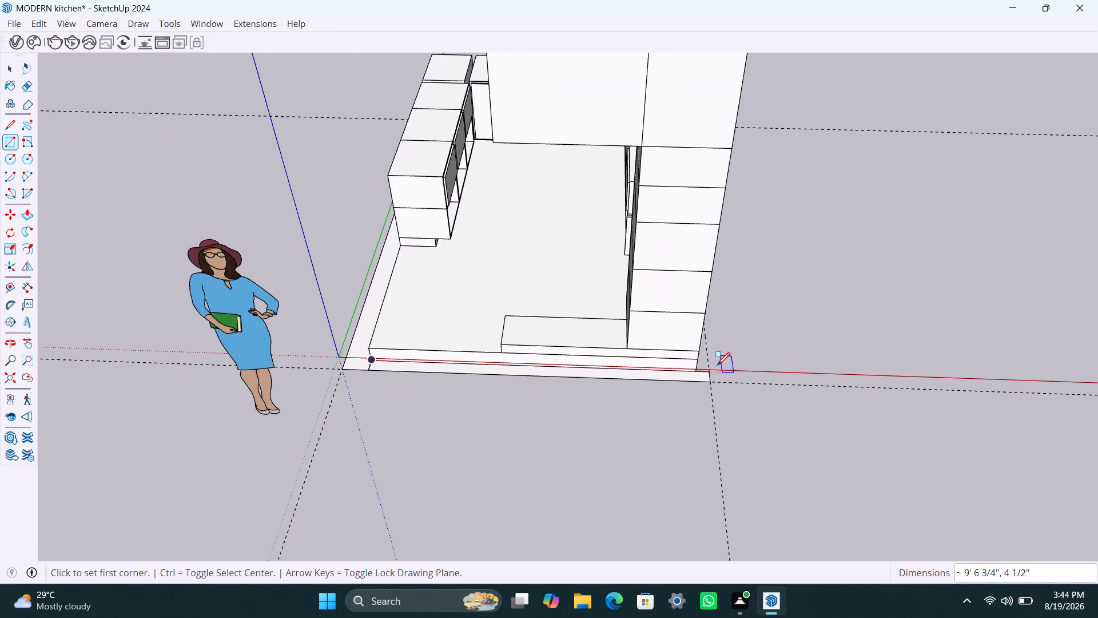
# Draw a rectangle strip along the floor's outer side, from the new front strip's outer corner to the rear guide line.
pyautogui.click(713, 369)
pyautogui.scroll(-4, 698, 340)
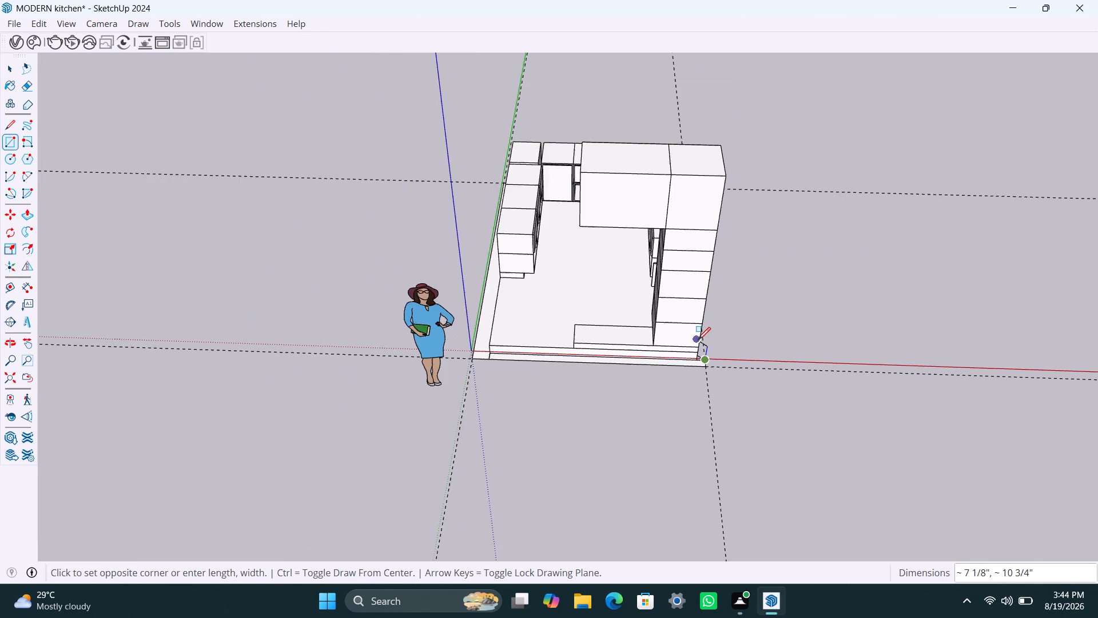
pyautogui.scroll(-5, 698, 340)
pyautogui.moveTo(688, 347); pyautogui.dragTo(480, 366, button='middle')
pyautogui.scroll(2, 515, 247)
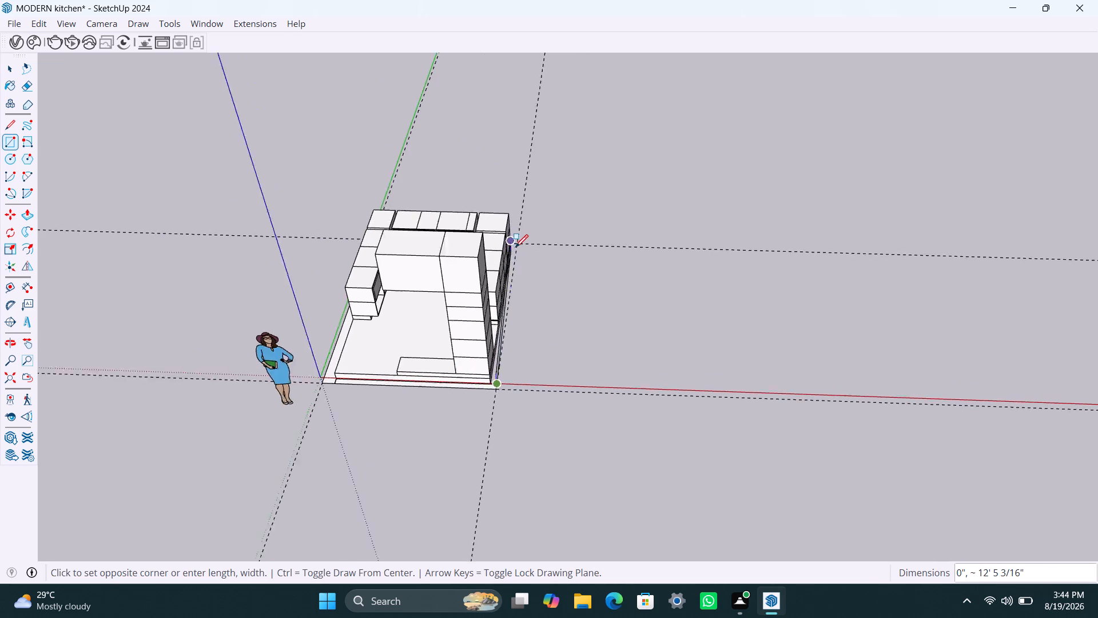
pyautogui.scroll(15, 515, 247)
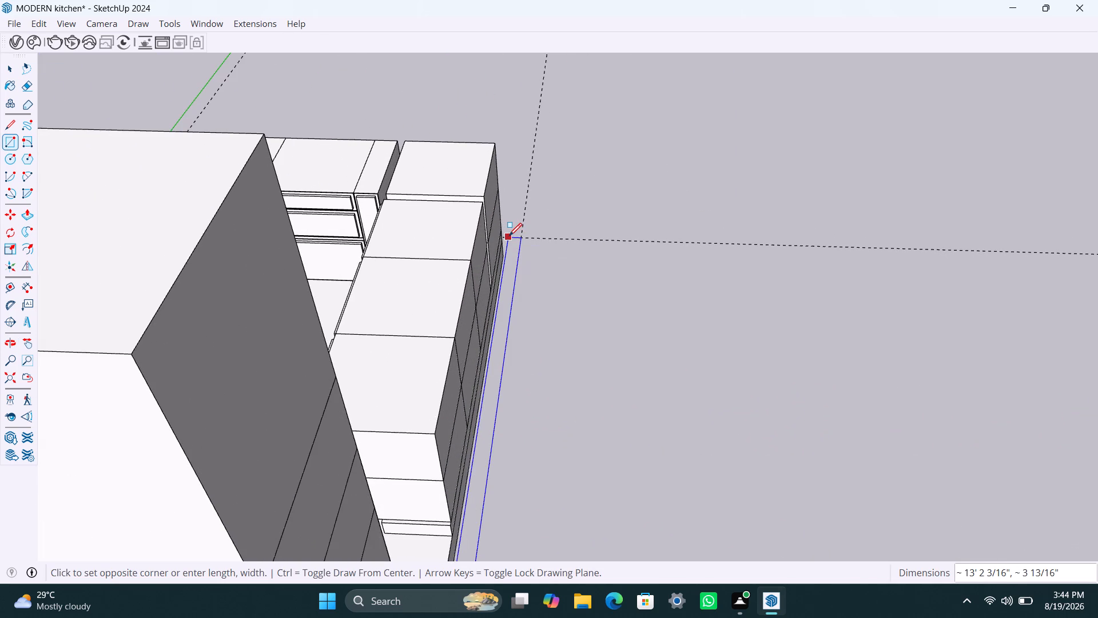
pyautogui.scroll(7, 507, 235)
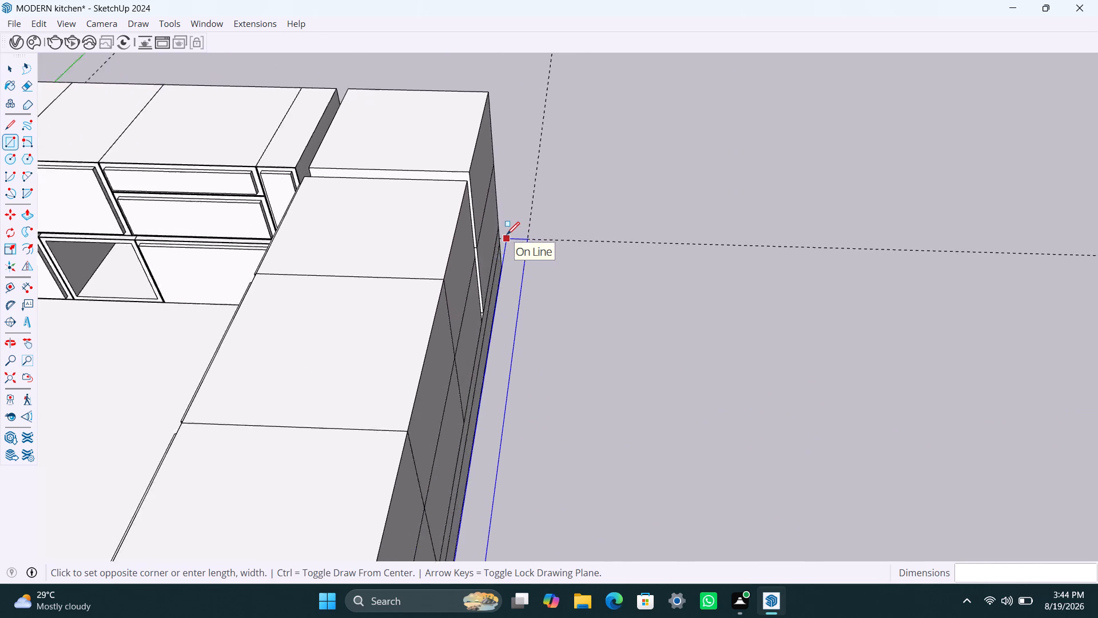
pyautogui.scroll(8, 507, 235)
pyautogui.click(507, 235)
# Draw a 9" wide rectangle strip, about 9' 2 3/8" long, behind the rear cabinets to meet the opposite side strip.
pyautogui.scroll(-5, 522, 242)
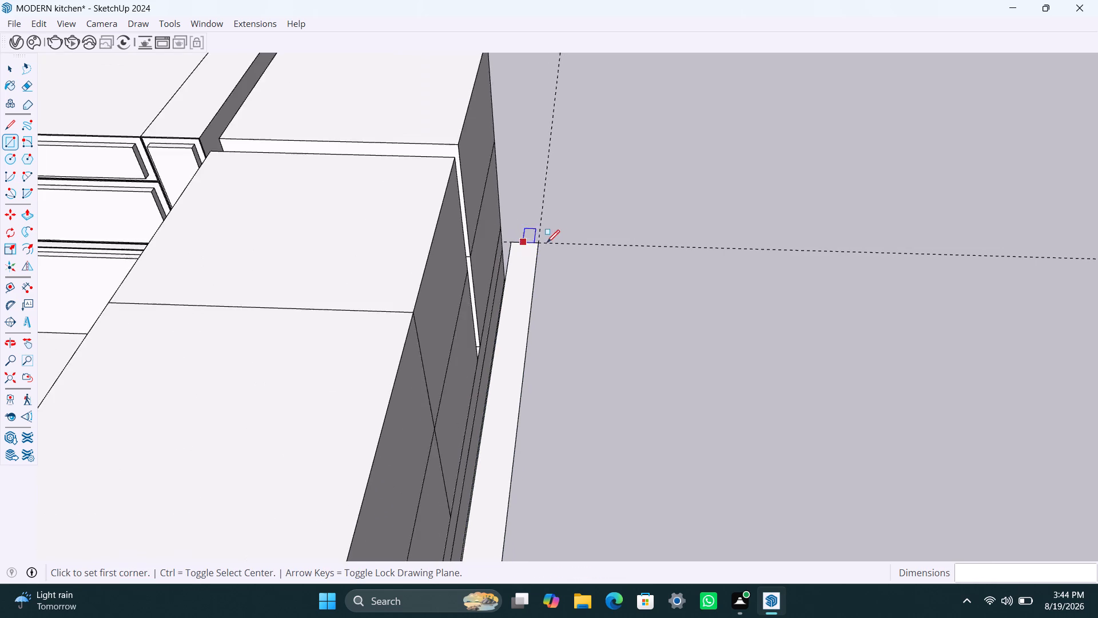
pyautogui.scroll(-20, 547, 243)
pyautogui.scroll(-3, 547, 243)
pyautogui.moveTo(567, 292); pyautogui.dragTo(178, 356, button='middle')
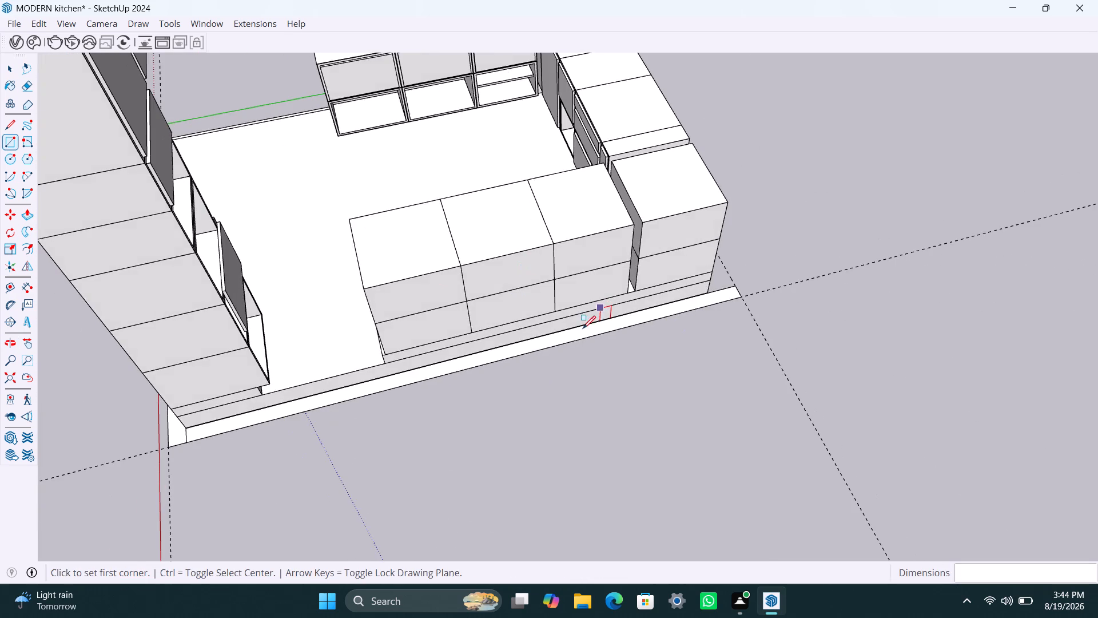
pyautogui.scroll(-4, 575, 362)
pyautogui.moveTo(611, 383); pyautogui.dragTo(336, 381, button='middle')
pyautogui.scroll(13, 774, 405)
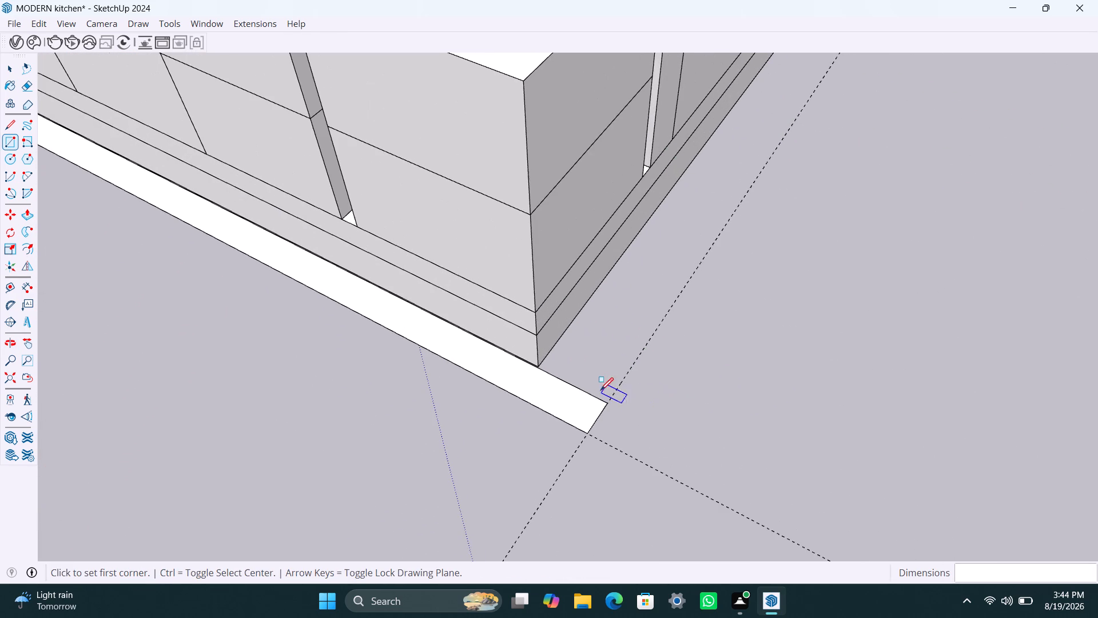
pyautogui.click(607, 401)
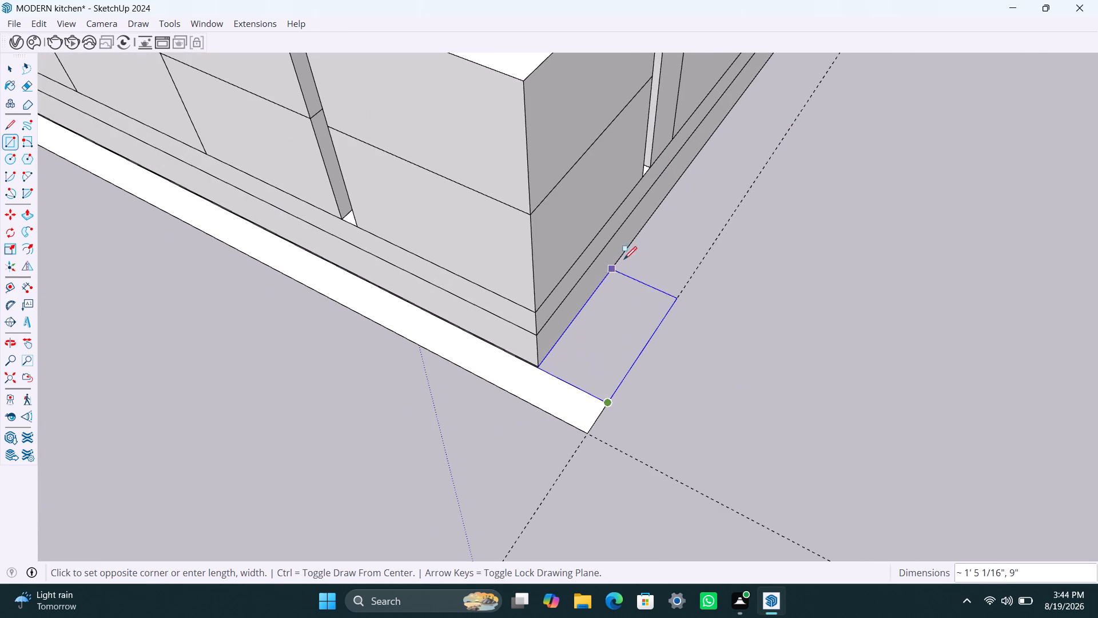
pyautogui.scroll(-20, 643, 250)
pyautogui.keyDown('shift'); pyautogui.moveTo(644, 249); pyautogui.dragTo(575, 308, button='middle'); pyautogui.keyUp('shift')
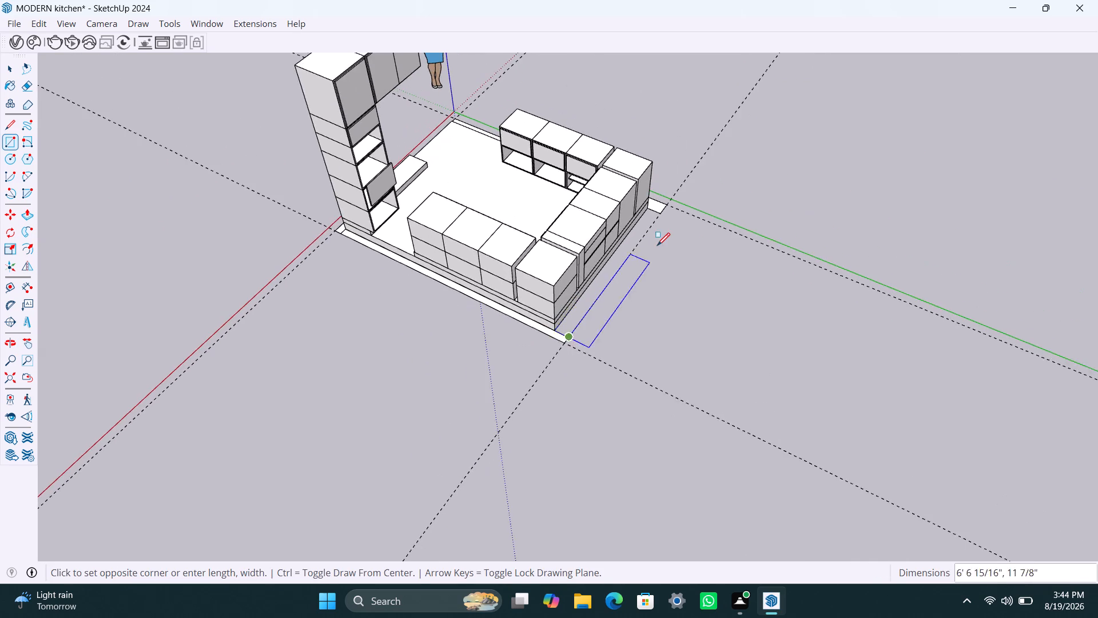
pyautogui.scroll(20, 658, 237)
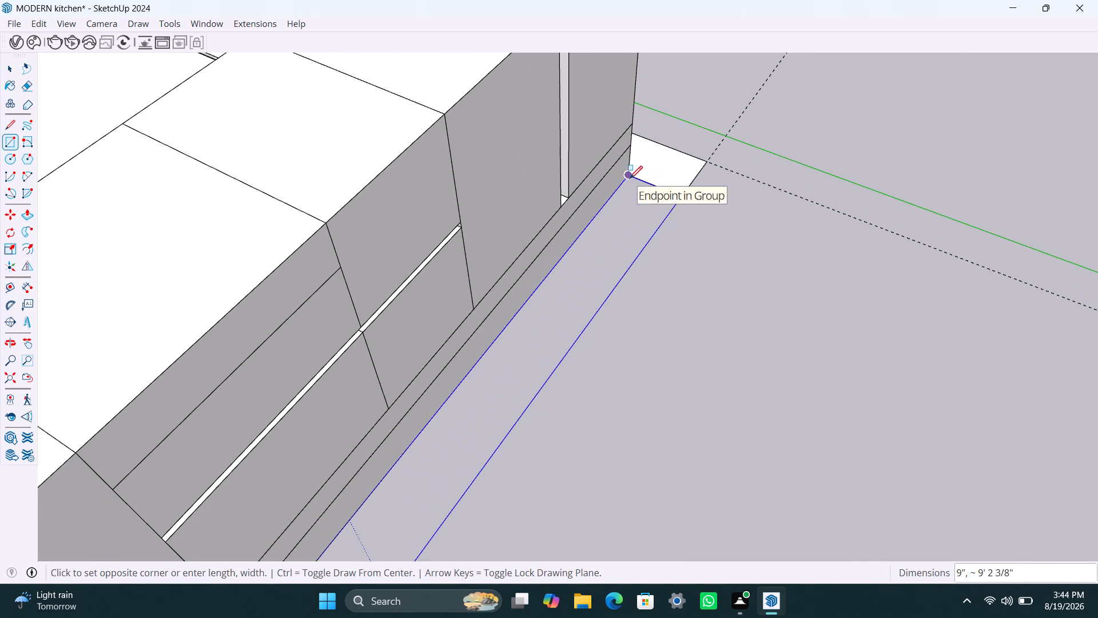
pyautogui.click(630, 179)
# Select all four strips around the floor with their edges and make them one group.
pyautogui.press('space')
pyautogui.click(642, 209)
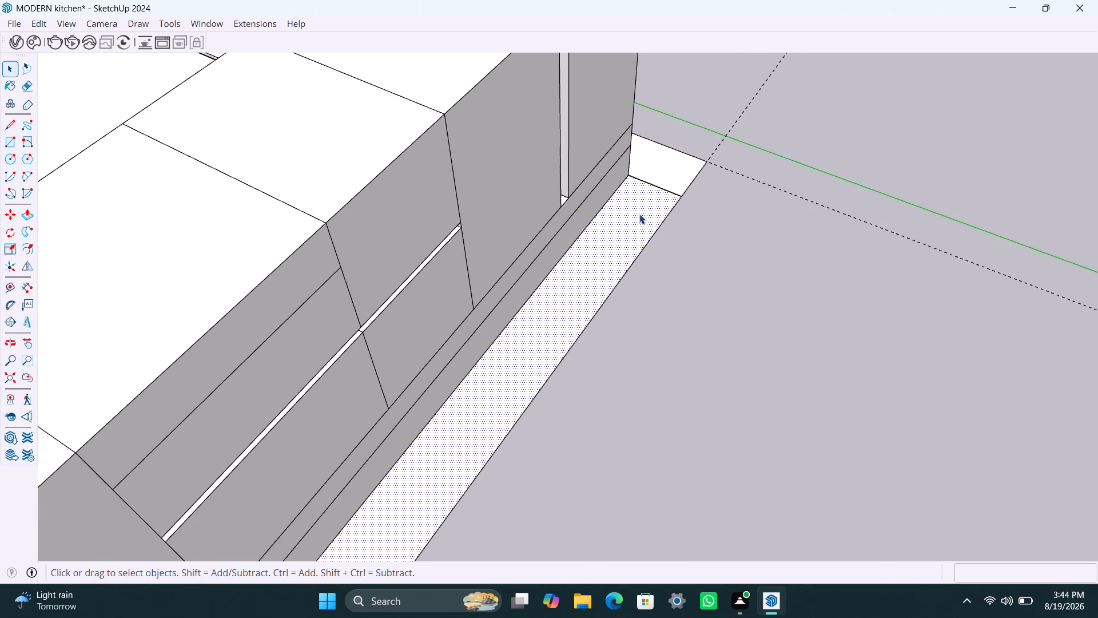
pyautogui.doubleClick(639, 214)
pyautogui.keyDown('shift'); pyautogui.doubleClick(659, 176); pyautogui.keyUp('shift')
pyautogui.scroll(-8, 615, 283)
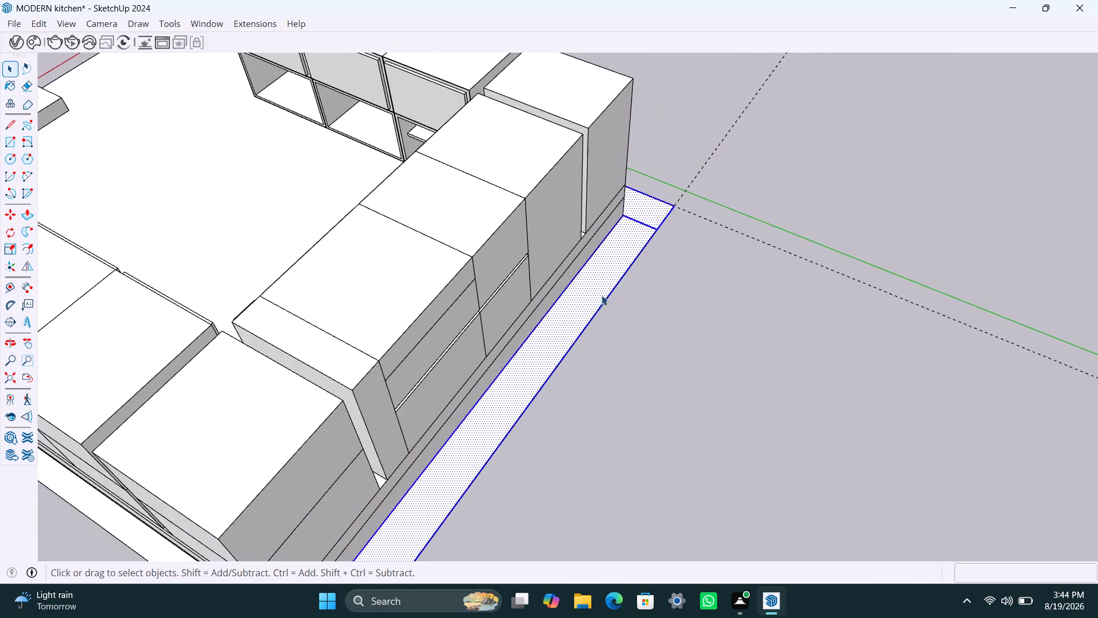
pyautogui.scroll(-11, 602, 295)
pyautogui.moveTo(580, 346); pyautogui.dragTo(709, 299, button='middle')
pyautogui.scroll(10, 562, 348)
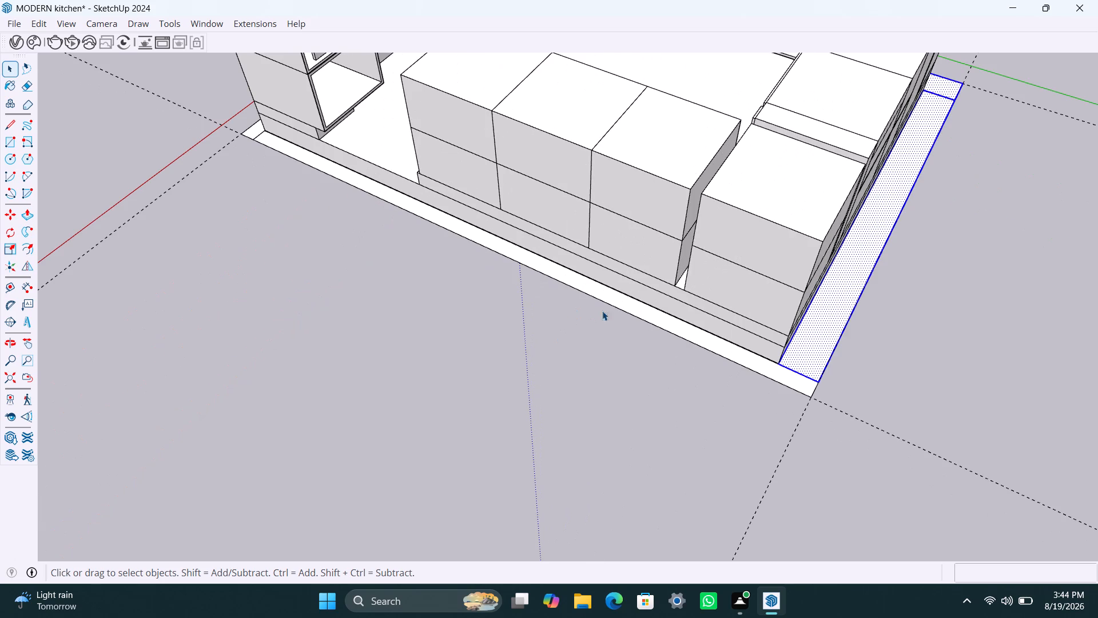
pyautogui.keyDown('shift'); pyautogui.doubleClick(619, 299); pyautogui.keyUp('shift')
pyautogui.scroll(-9, 510, 351)
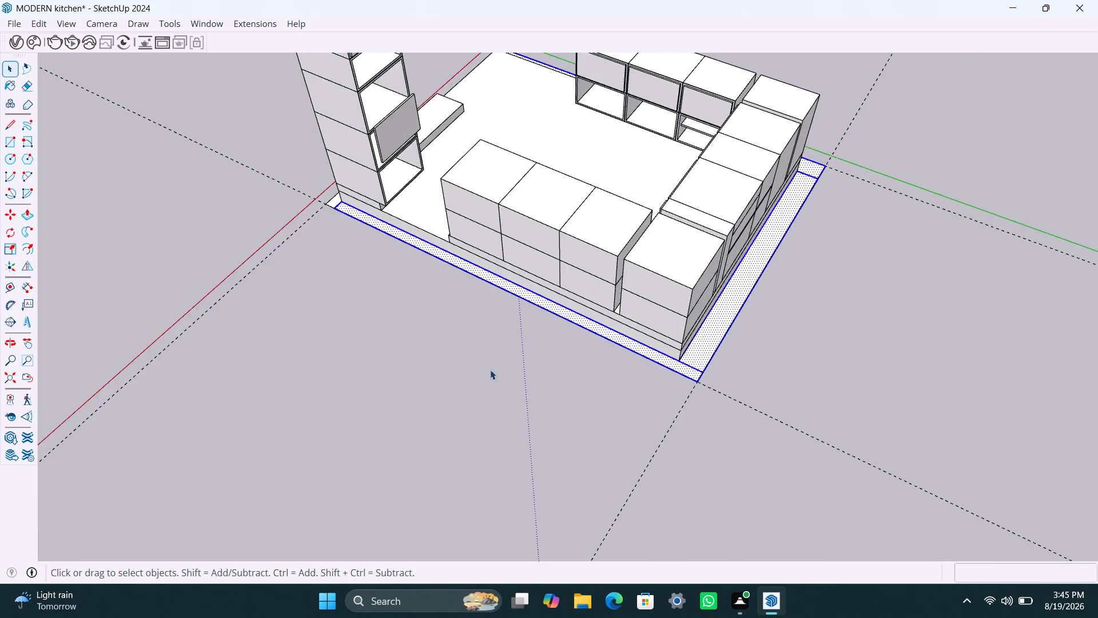
pyautogui.scroll(-3, 490, 370)
pyautogui.moveTo(439, 382); pyautogui.dragTo(765, 414, button='middle')
pyautogui.scroll(12, 401, 413)
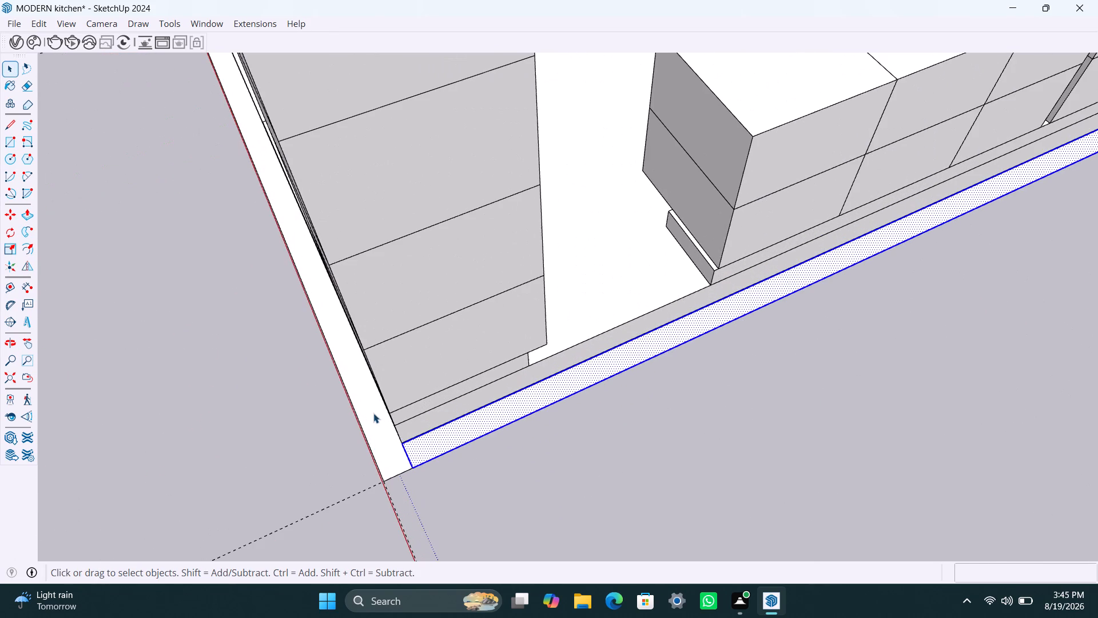
pyautogui.keyDown('shift'); pyautogui.doubleClick(372, 413); pyautogui.keyUp('shift')
pyautogui.rightClick(372, 413)
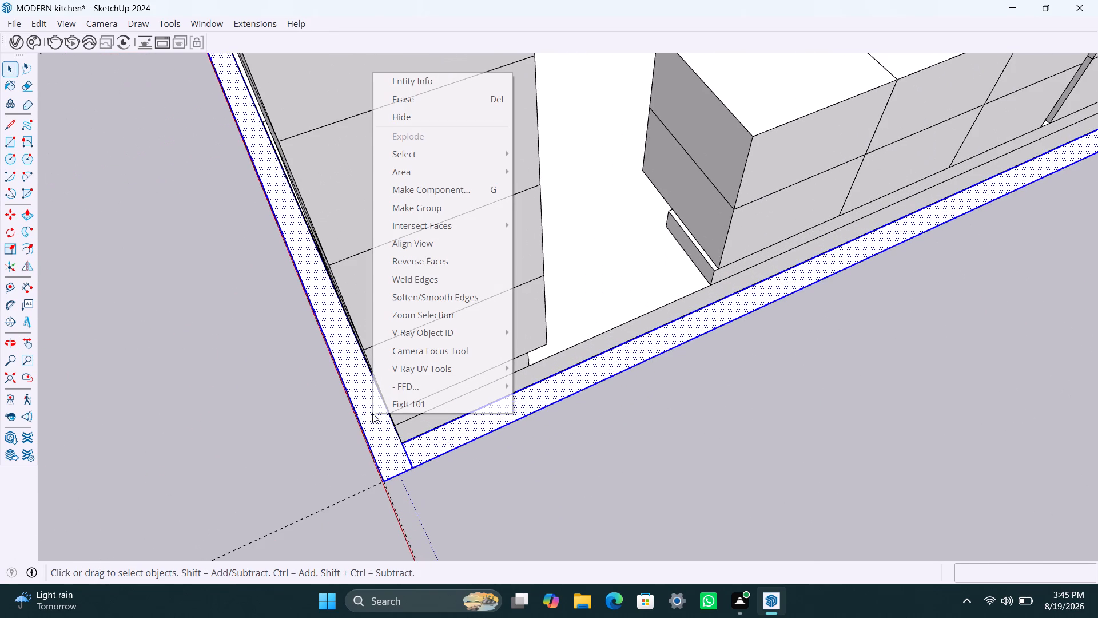
pyautogui.click(451, 203)
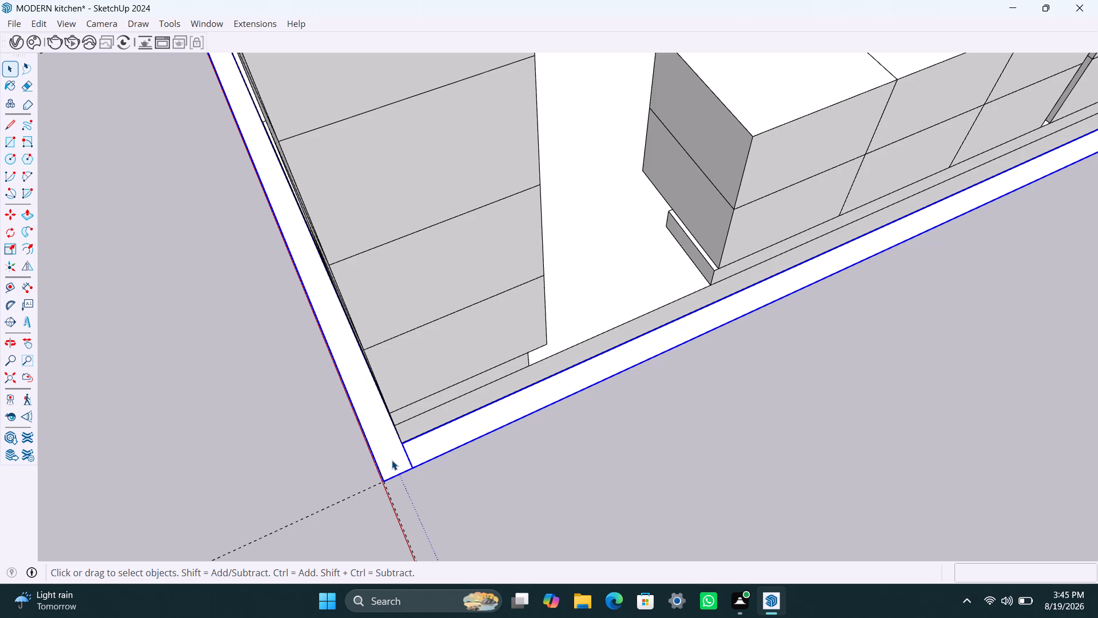
# Run FixIt 101 on the perimeter strip group to clean up its faces and edges.
pyautogui.click(392, 460)
pyautogui.click(441, 476)
pyautogui.click(404, 461)
pyautogui.rightClick(404, 461)
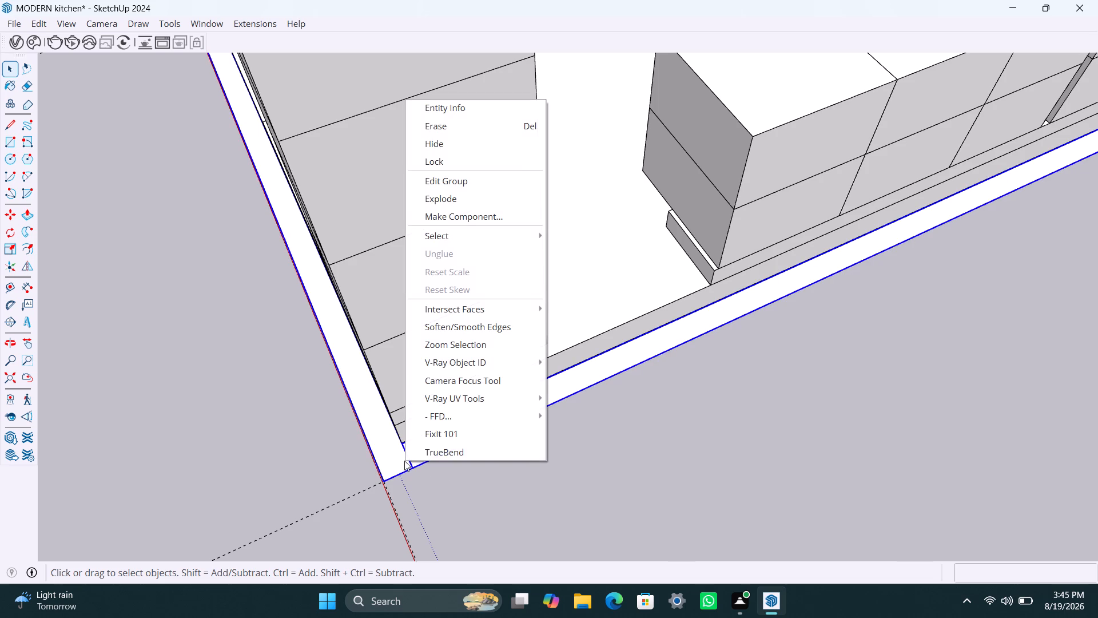
pyautogui.click(446, 433)
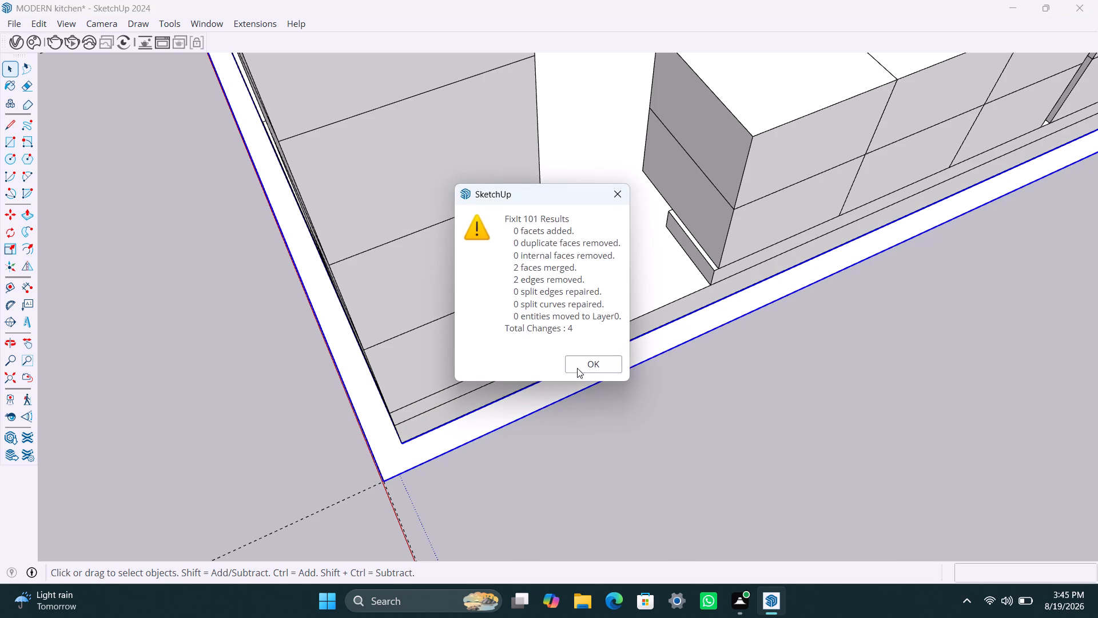
pyautogui.click(585, 365)
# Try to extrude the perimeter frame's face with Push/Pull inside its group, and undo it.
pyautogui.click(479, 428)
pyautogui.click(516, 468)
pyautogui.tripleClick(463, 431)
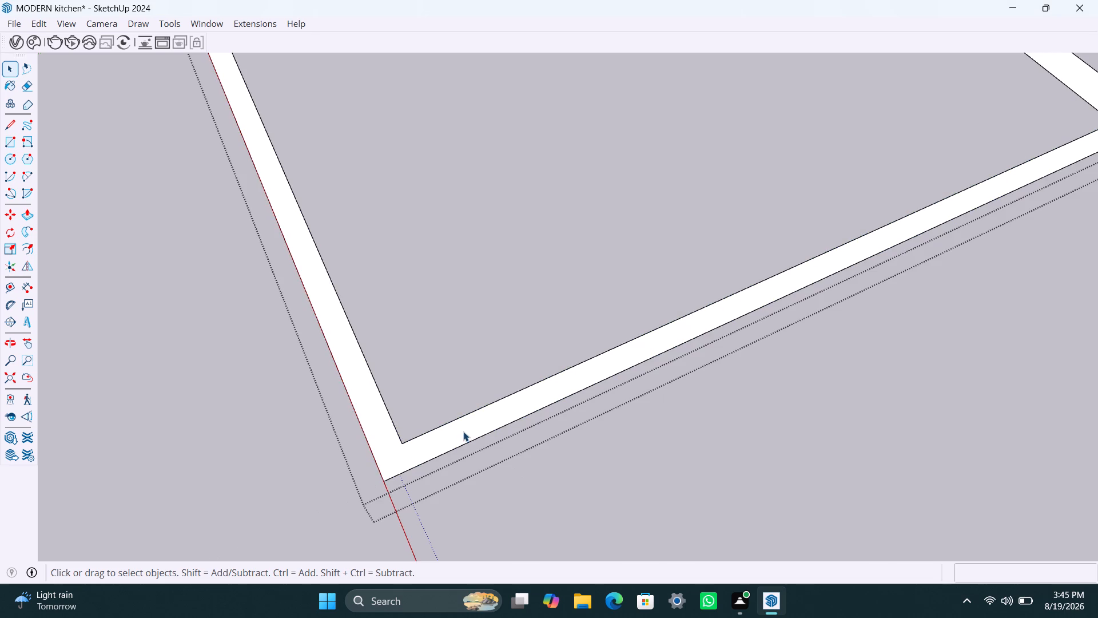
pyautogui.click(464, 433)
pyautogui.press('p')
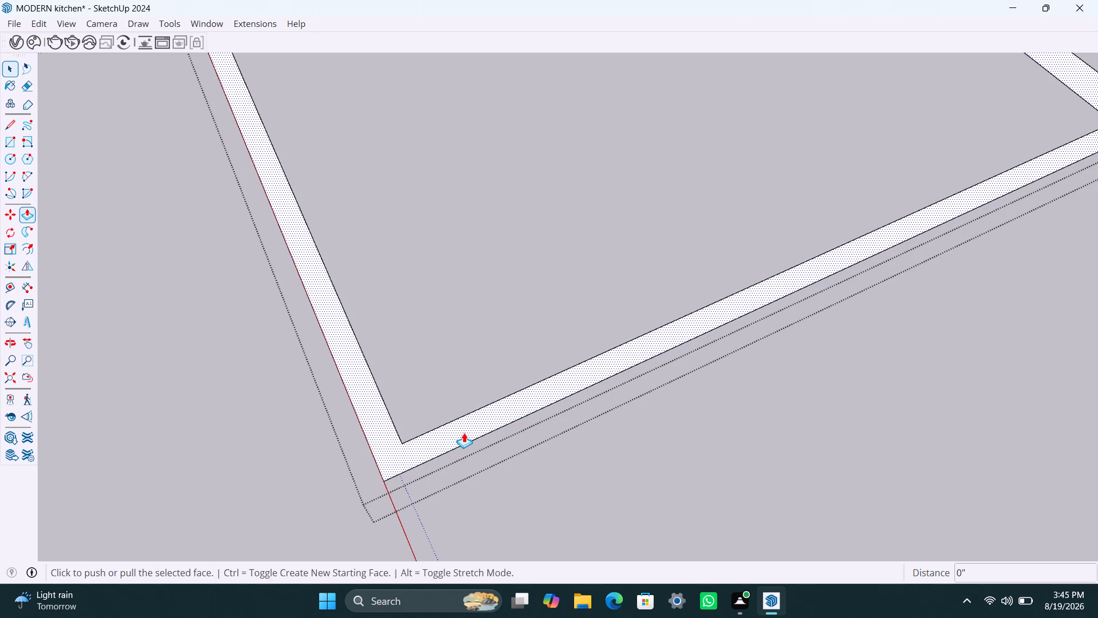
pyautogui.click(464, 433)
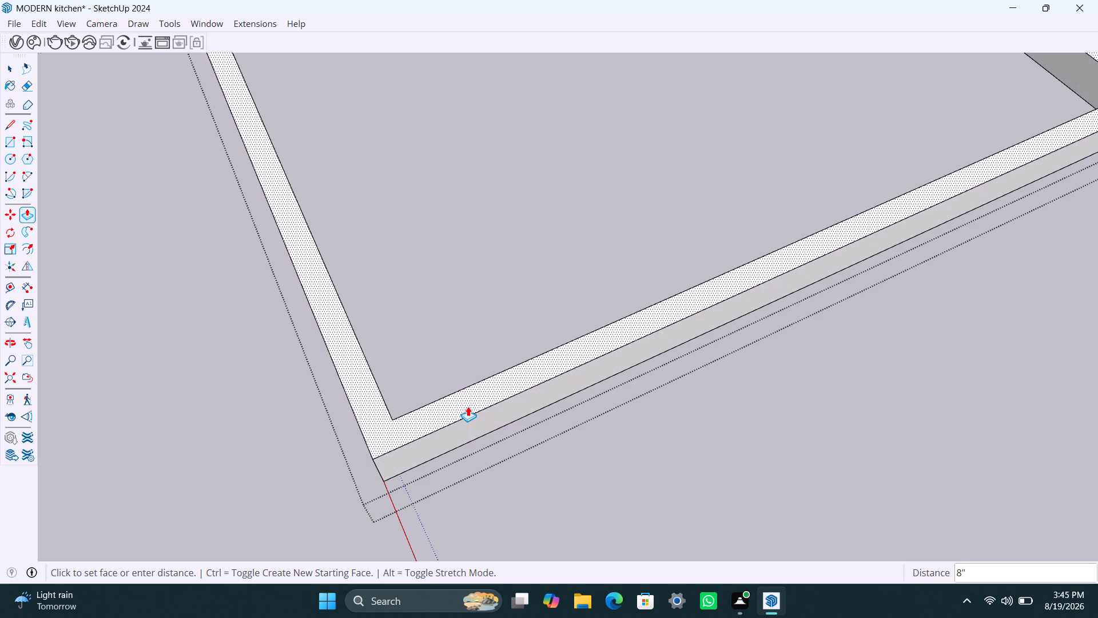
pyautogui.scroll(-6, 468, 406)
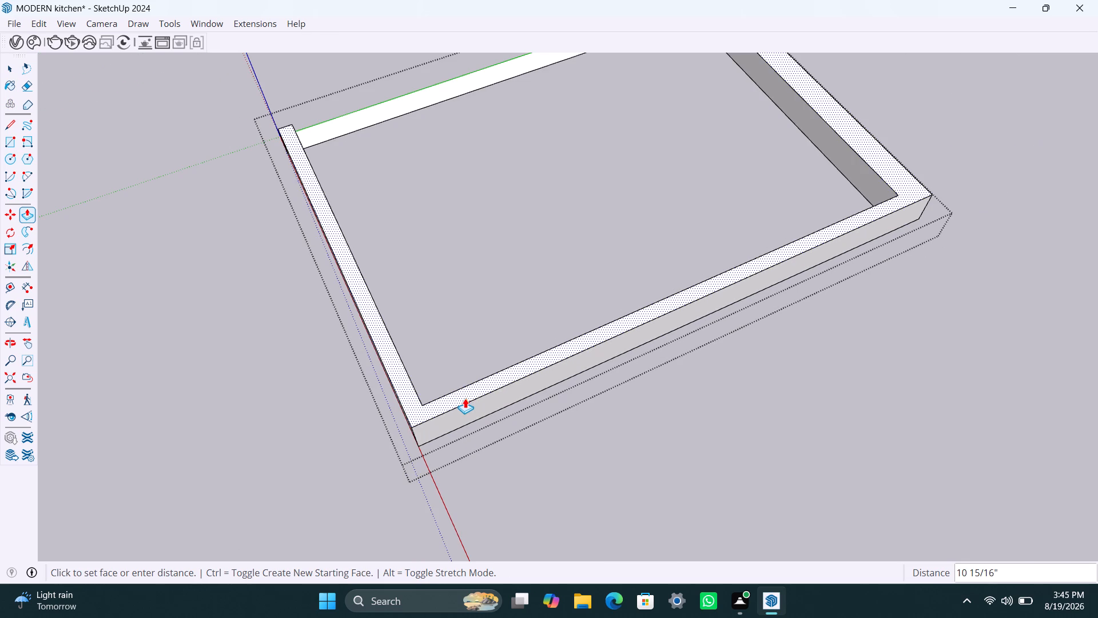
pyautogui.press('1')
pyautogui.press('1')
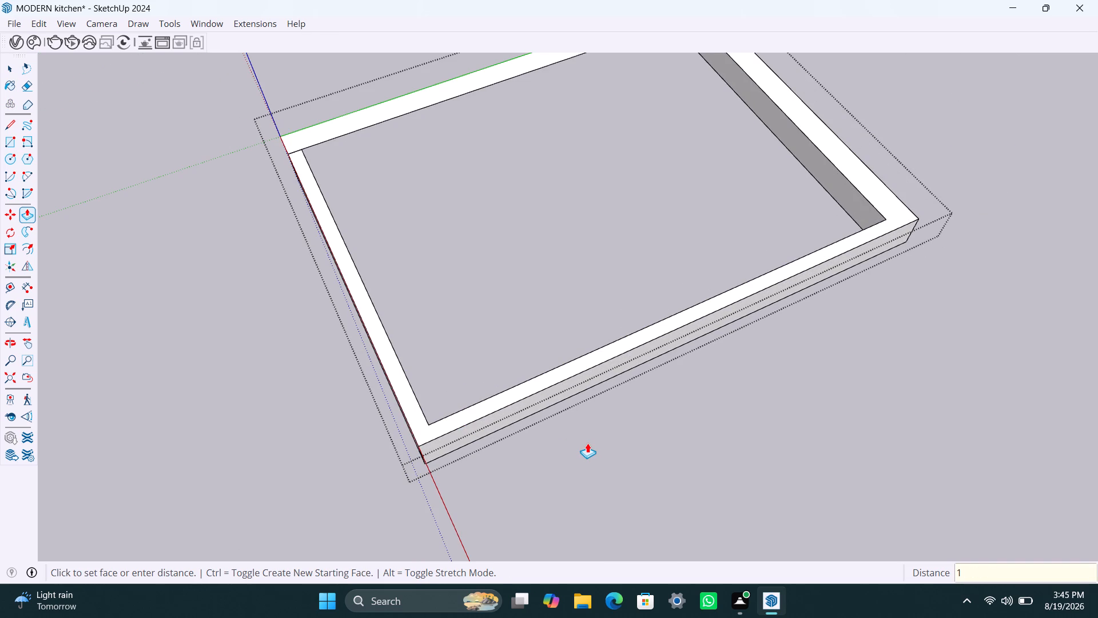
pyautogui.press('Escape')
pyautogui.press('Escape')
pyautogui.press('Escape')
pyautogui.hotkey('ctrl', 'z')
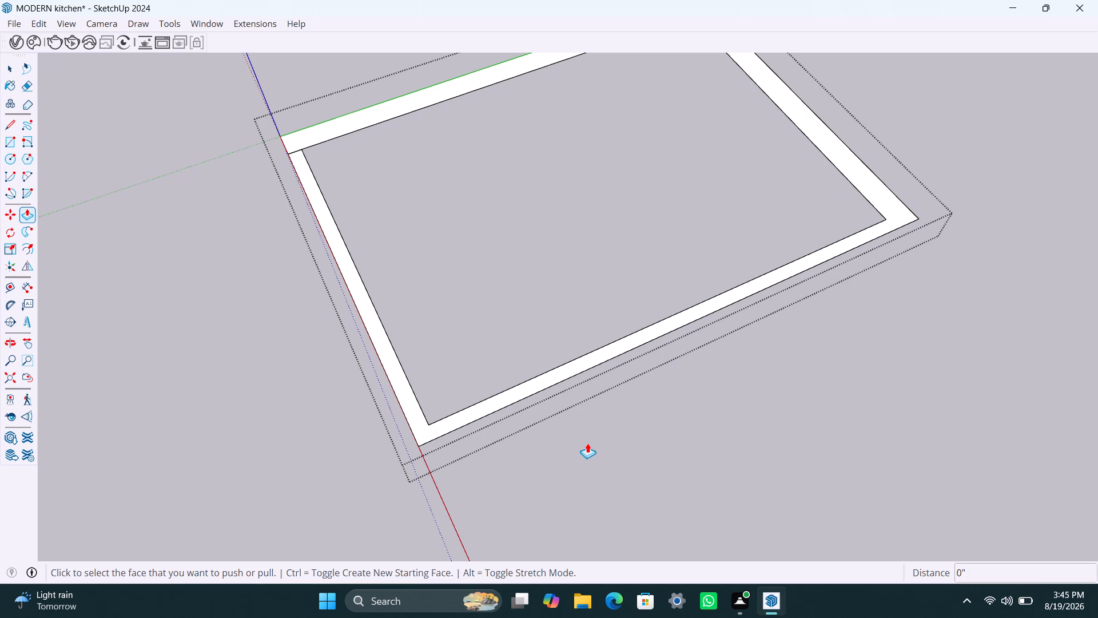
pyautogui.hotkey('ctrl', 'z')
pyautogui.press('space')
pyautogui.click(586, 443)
# Examine the floor slab and surrounding frame from below, including the slab's underside face within its group.
pyautogui.scroll(-3, 478, 447)
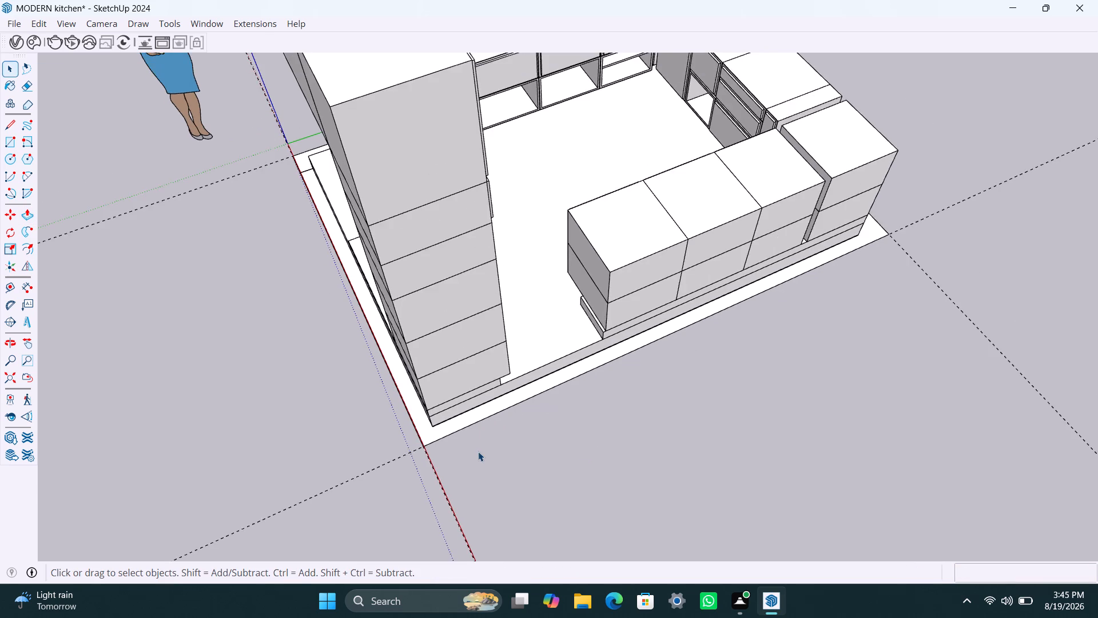
pyautogui.scroll(-1, 478, 451)
pyautogui.moveTo(462, 457); pyautogui.dragTo(483, 88, button='middle')
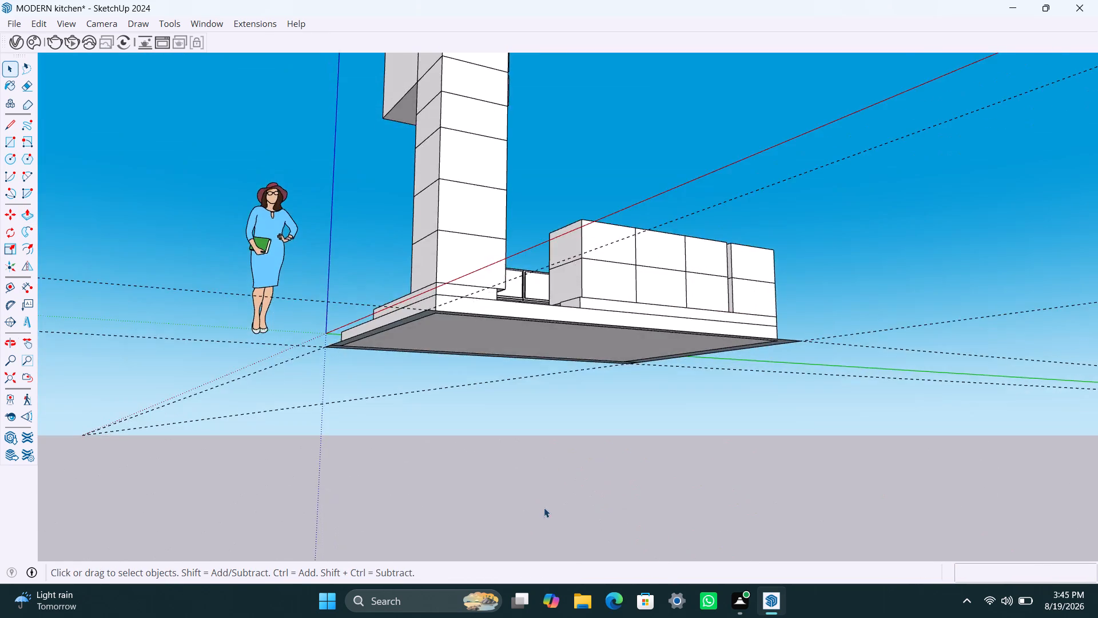
pyautogui.scroll(4, 544, 509)
pyautogui.scroll(-3, 452, 292)
pyautogui.moveTo(447, 275); pyautogui.dragTo(404, 264, button='middle')
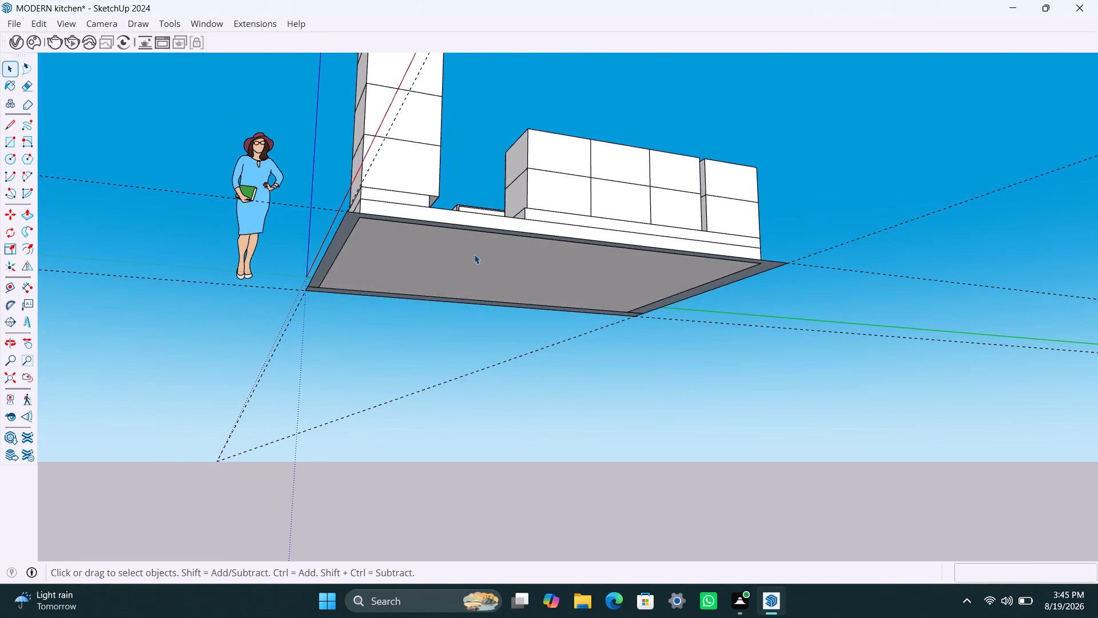
pyautogui.click(474, 254)
pyautogui.doubleClick(478, 256)
pyautogui.click(476, 266)
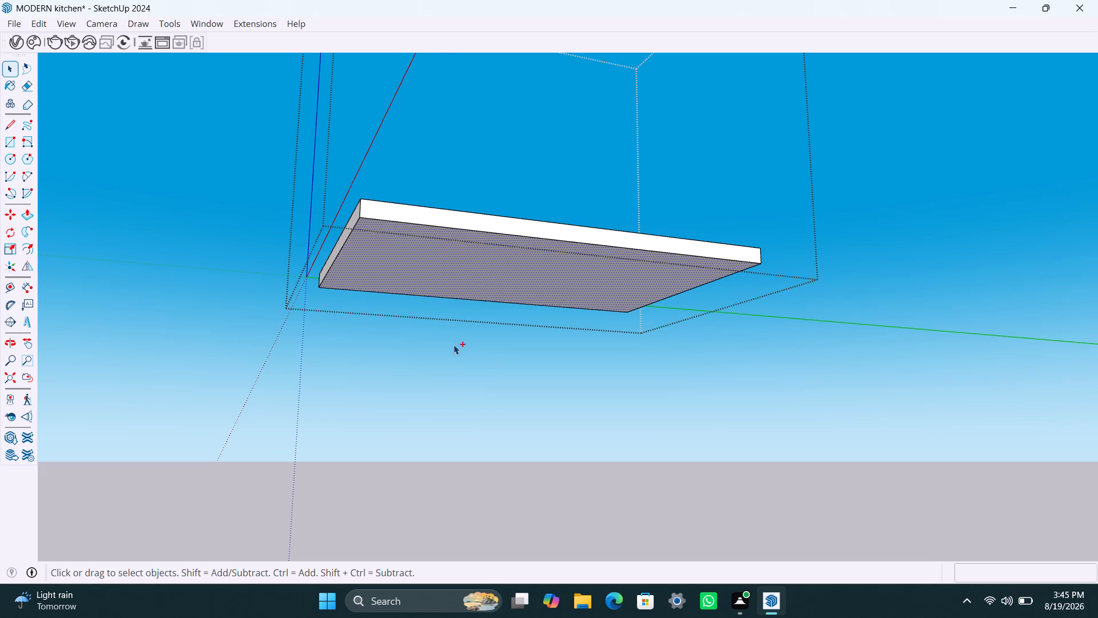
pyautogui.hotkey('ctrl', 'z')
pyautogui.click(389, 354)
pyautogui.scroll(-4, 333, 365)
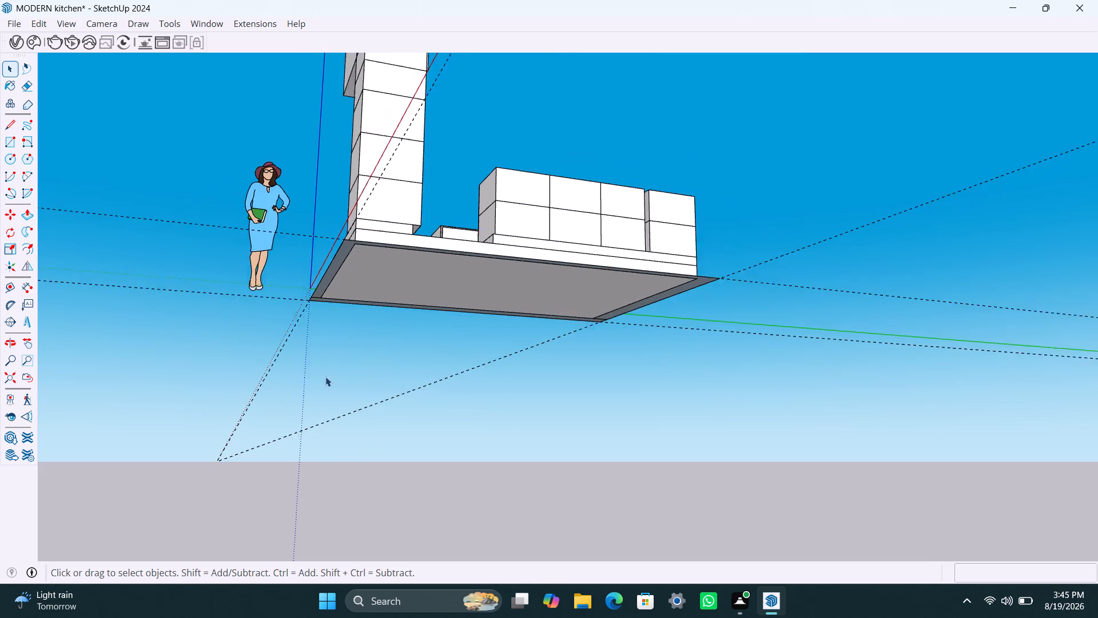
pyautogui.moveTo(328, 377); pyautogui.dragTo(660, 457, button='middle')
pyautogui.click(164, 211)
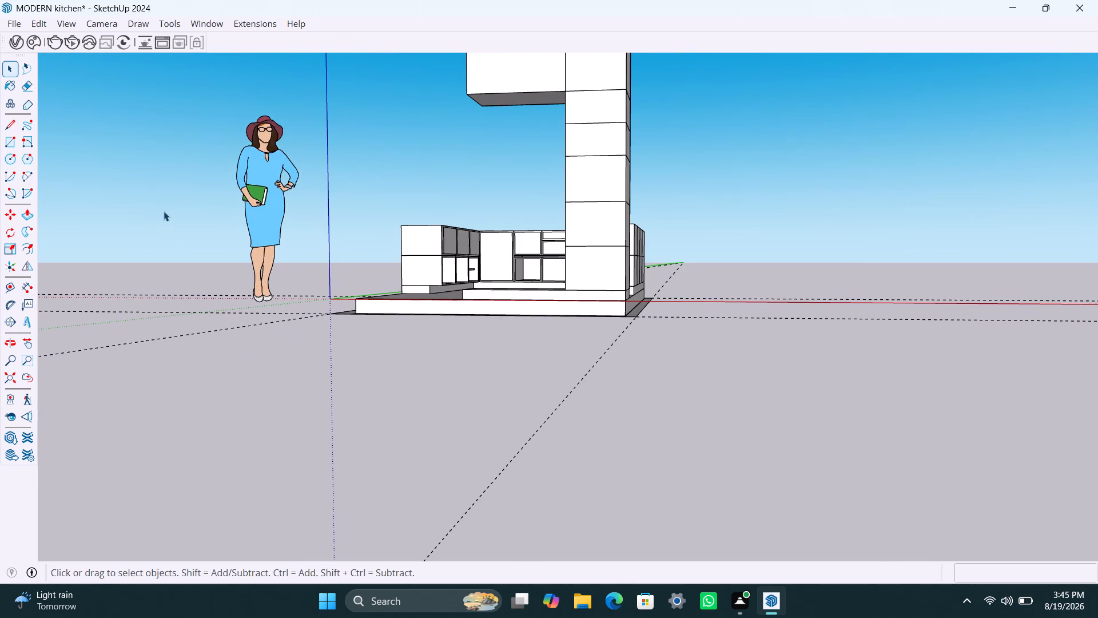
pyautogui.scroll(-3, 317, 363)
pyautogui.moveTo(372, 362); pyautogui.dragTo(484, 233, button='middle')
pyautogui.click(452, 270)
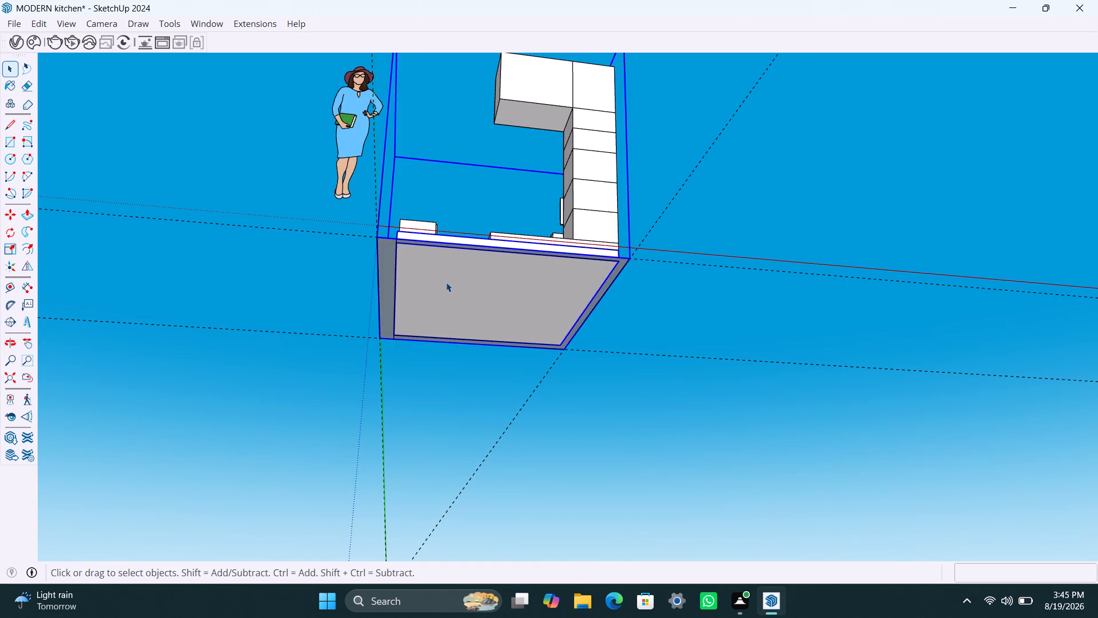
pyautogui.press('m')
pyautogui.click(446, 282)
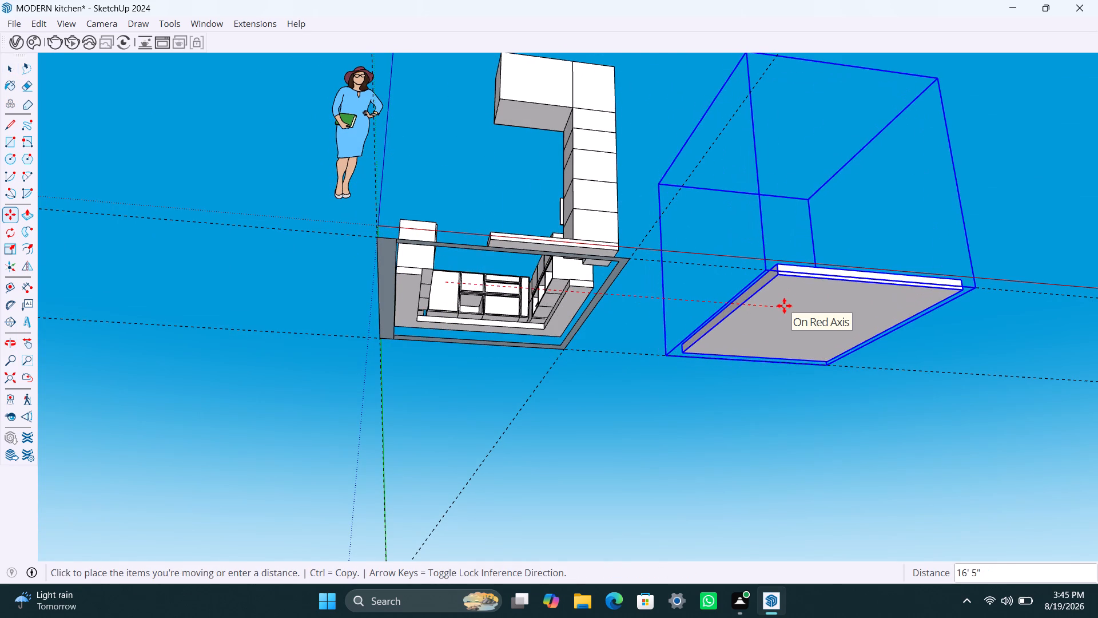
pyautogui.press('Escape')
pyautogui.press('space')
# Undo the clean-up and the grouping of the perimeter strips around the floor.
pyautogui.click(387, 274)
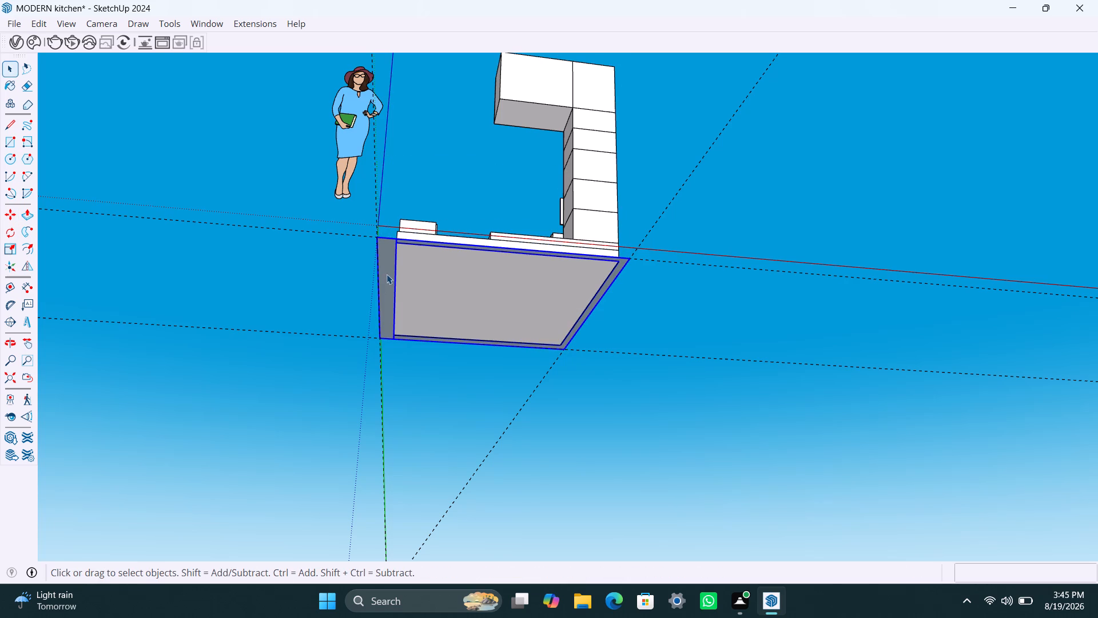
pyautogui.scroll(-4, 387, 277)
pyautogui.moveTo(388, 282); pyautogui.dragTo(382, 567, button='middle')
pyautogui.scroll(7, 391, 333)
pyautogui.hotkey('ctrl', 'z')
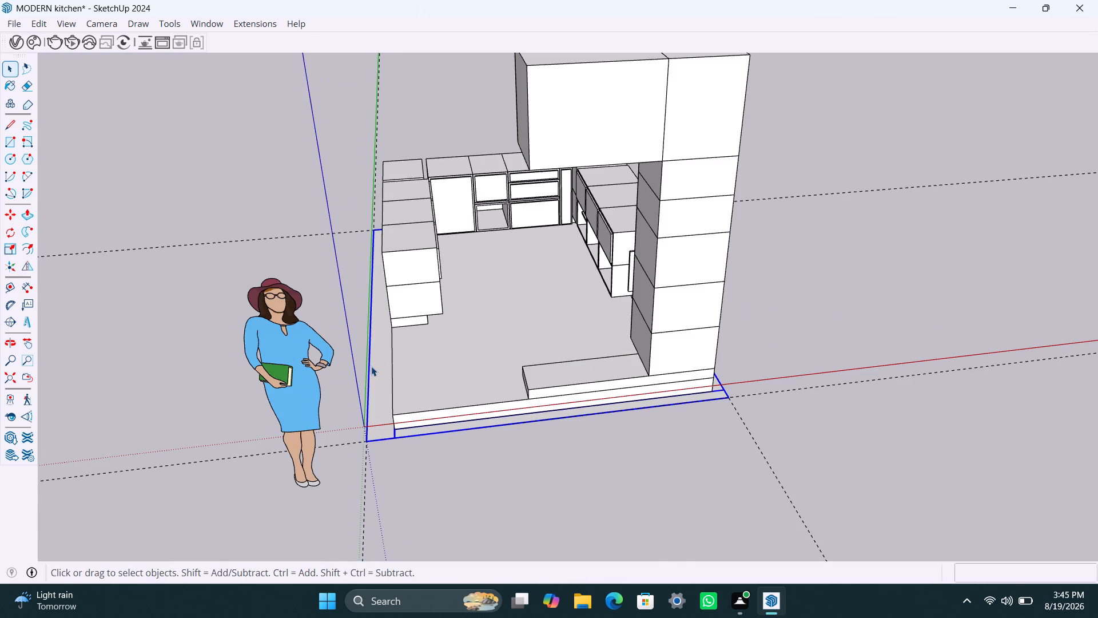
pyautogui.hotkey('ctrl', 'z')
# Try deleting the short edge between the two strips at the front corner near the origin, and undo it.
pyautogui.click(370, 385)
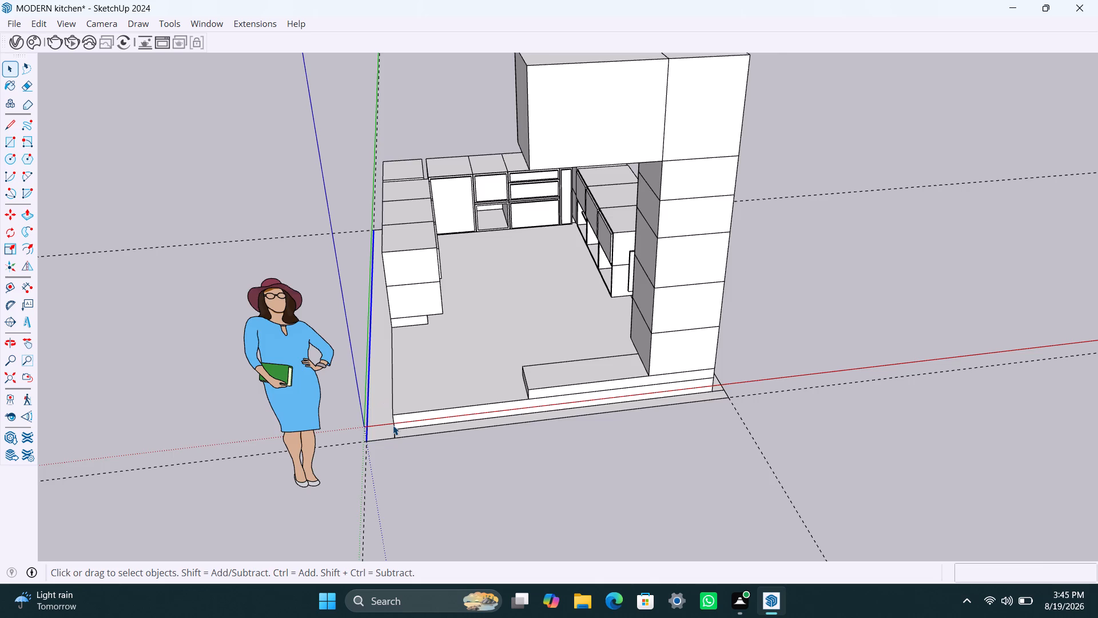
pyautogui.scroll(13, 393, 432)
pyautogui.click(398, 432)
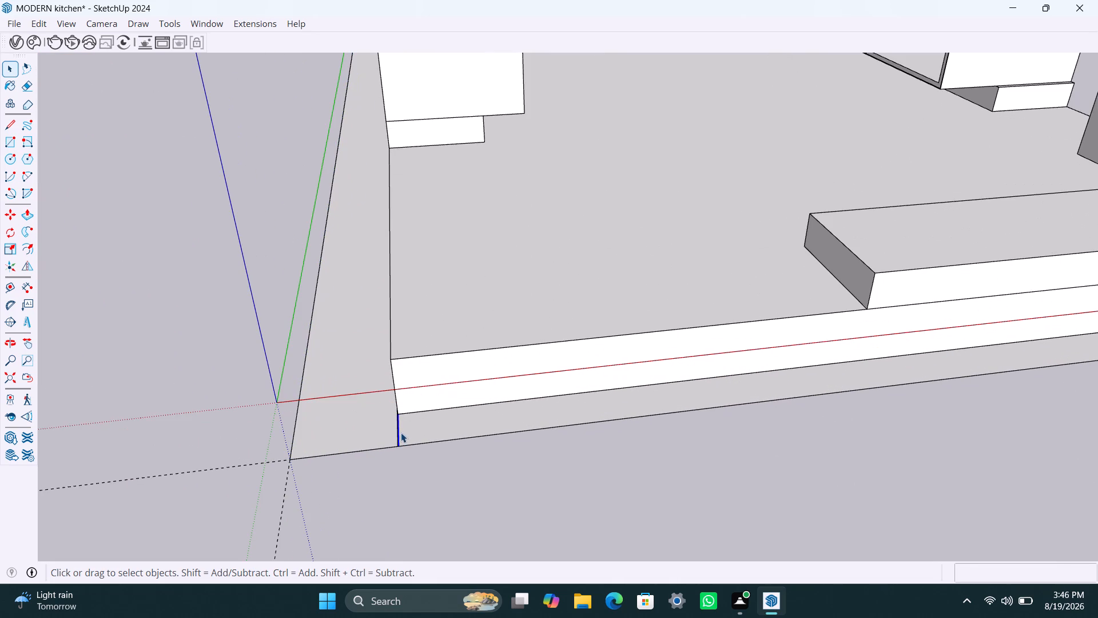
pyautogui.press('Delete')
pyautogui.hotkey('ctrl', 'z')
# Check the gap between the strips at the front corner and undo the perimeter strips drawn around the floor slab.
pyautogui.scroll(20, 398, 437)
pyautogui.scroll(2, 398, 437)
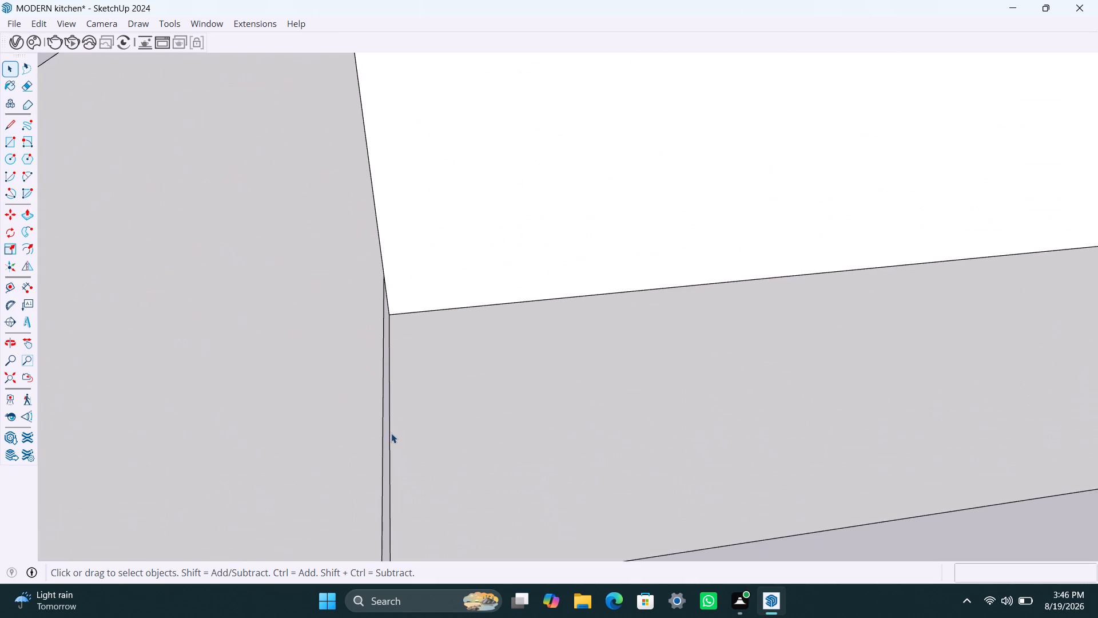
pyautogui.click(397, 431)
pyautogui.click(396, 435)
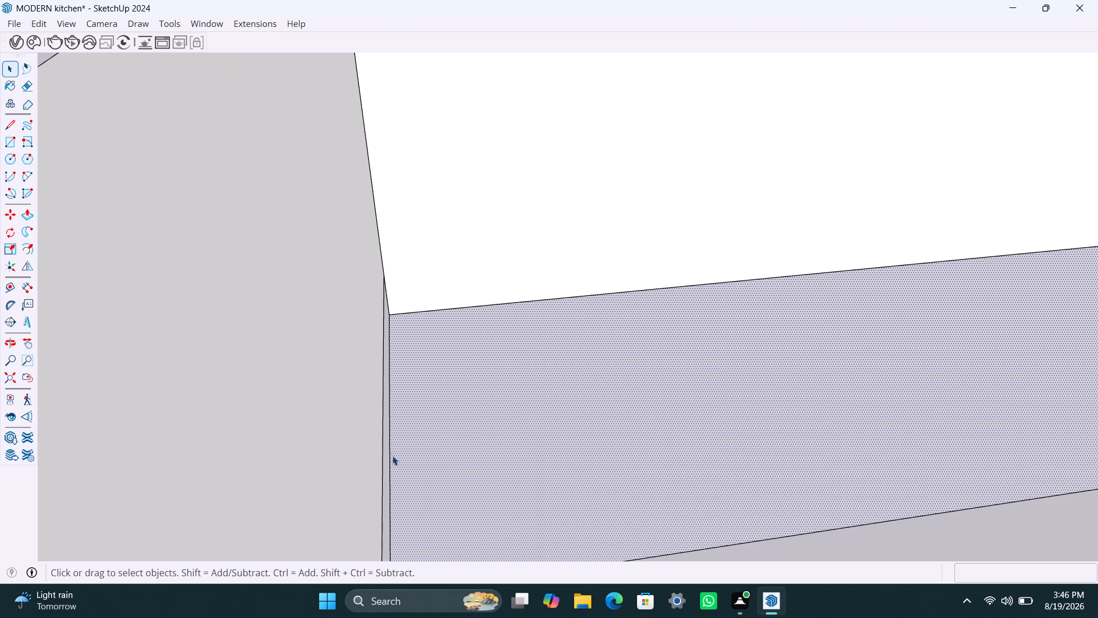
pyautogui.scroll(-20, 436, 502)
pyautogui.scroll(-7, 436, 502)
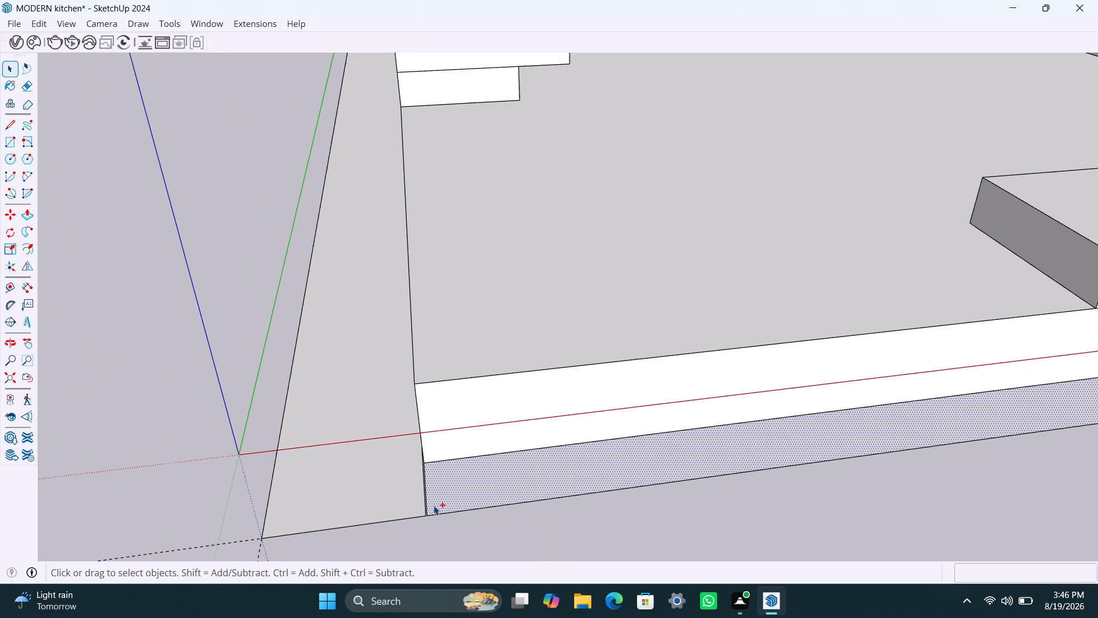
pyautogui.hotkey('ctrl', 'z')
pyautogui.hotkey('ctrl', 'z')
pyautogui.hotkey('ctrl', 'z')
pyautogui.hotkey('ctrl', 'z')
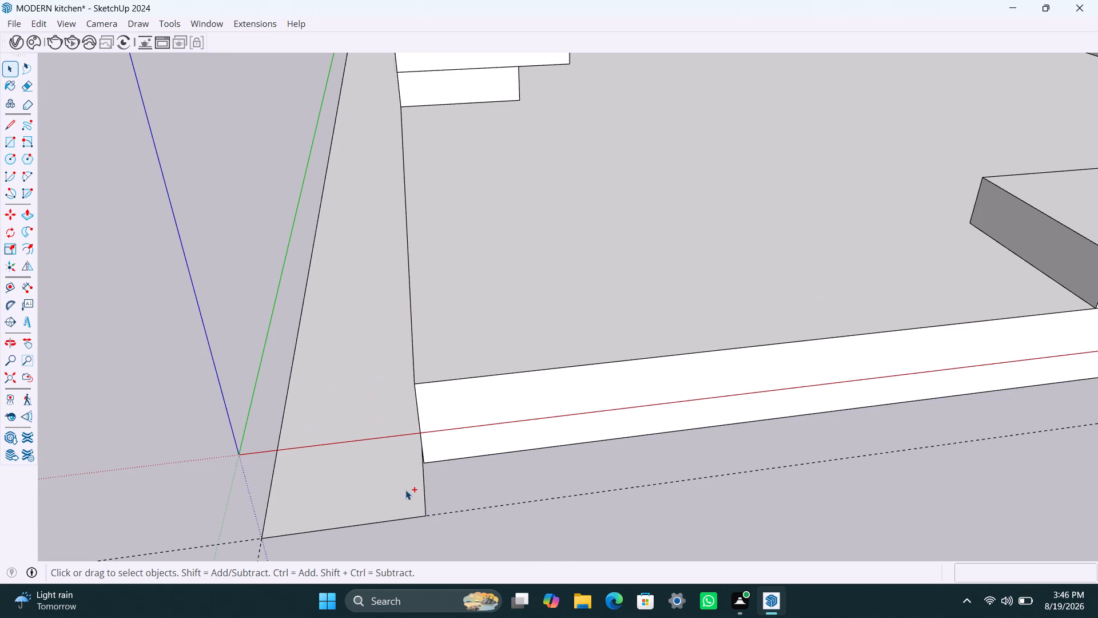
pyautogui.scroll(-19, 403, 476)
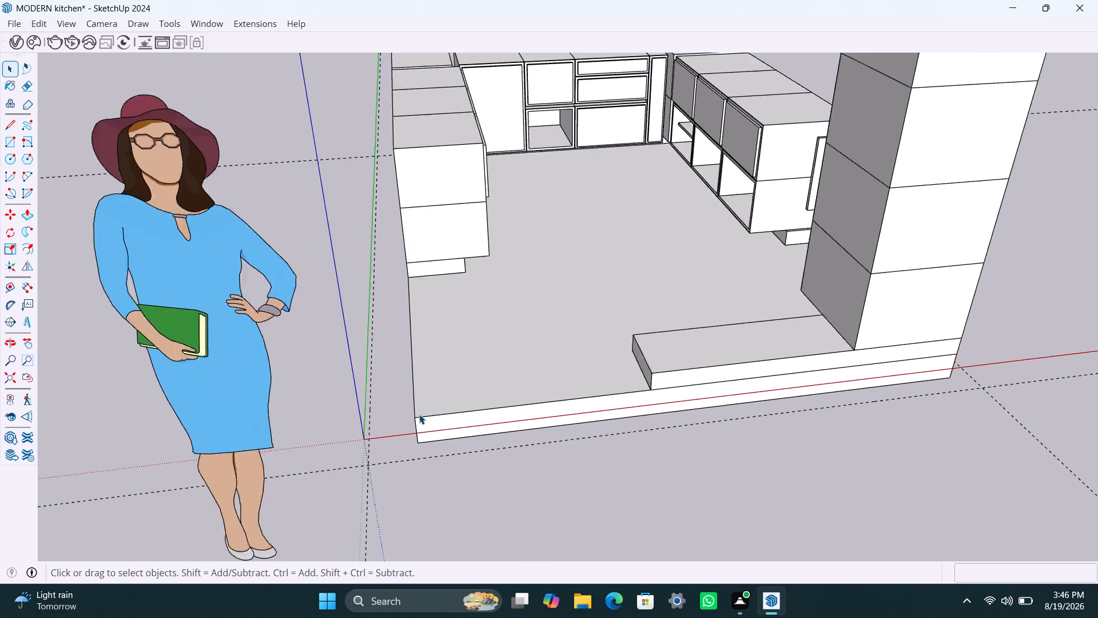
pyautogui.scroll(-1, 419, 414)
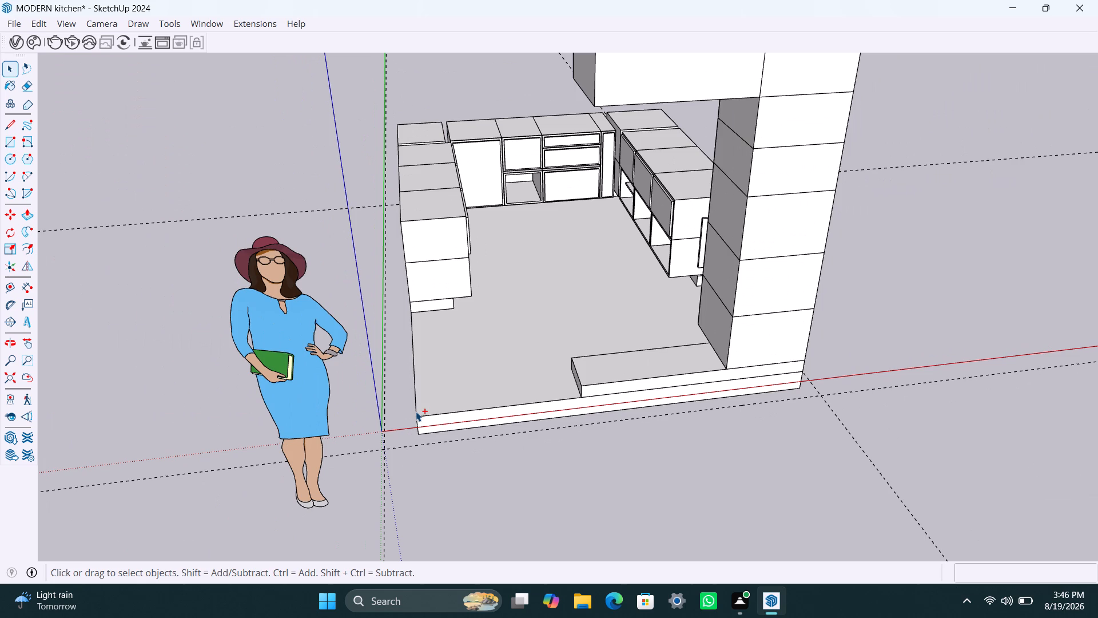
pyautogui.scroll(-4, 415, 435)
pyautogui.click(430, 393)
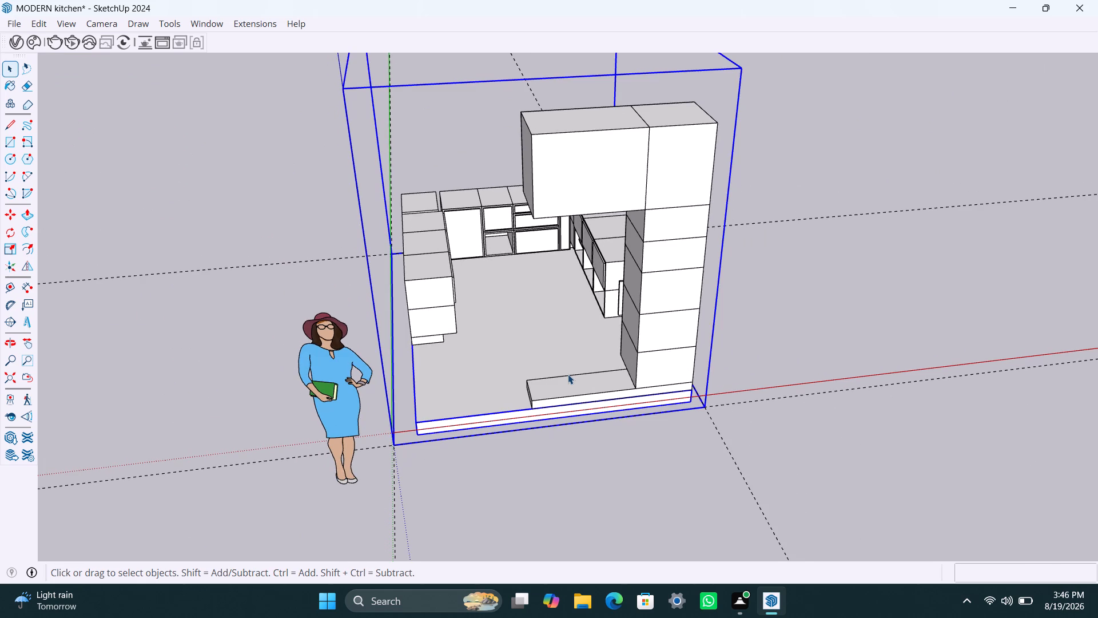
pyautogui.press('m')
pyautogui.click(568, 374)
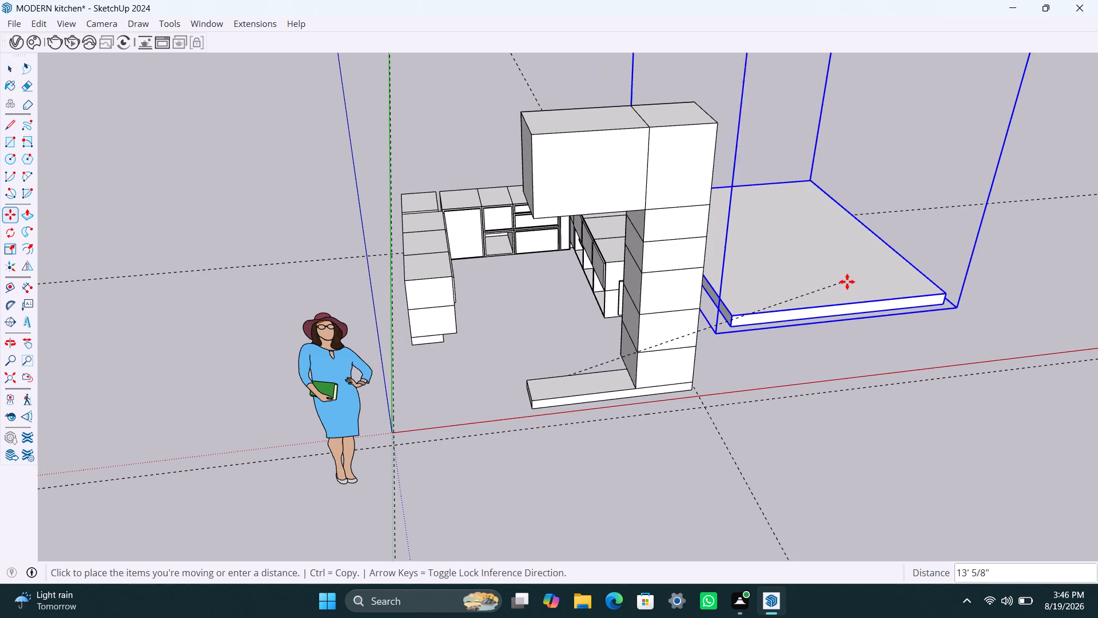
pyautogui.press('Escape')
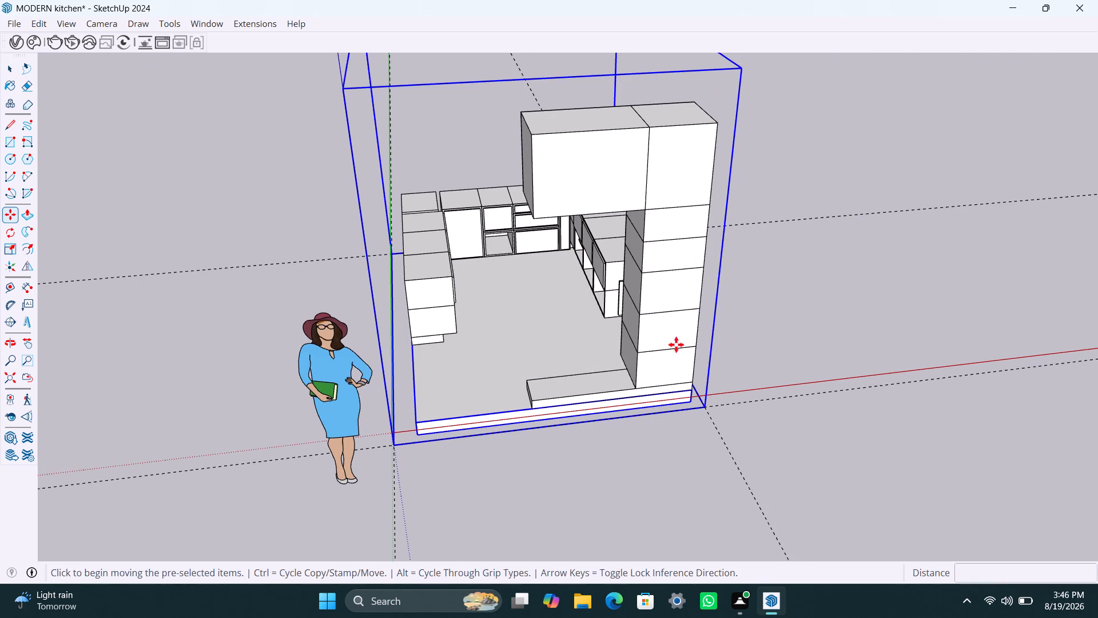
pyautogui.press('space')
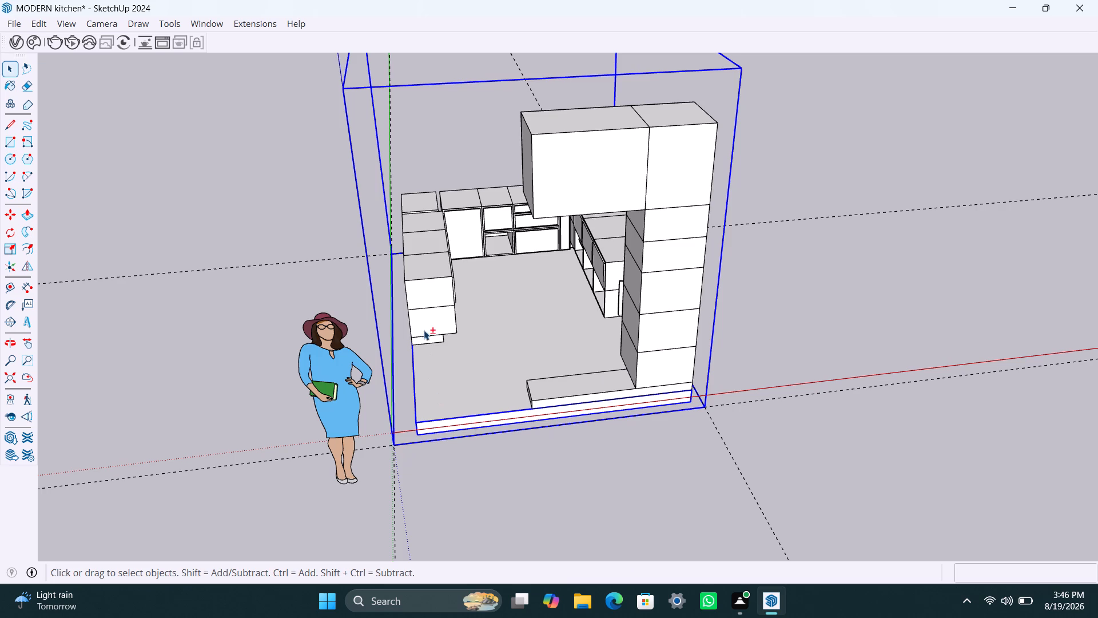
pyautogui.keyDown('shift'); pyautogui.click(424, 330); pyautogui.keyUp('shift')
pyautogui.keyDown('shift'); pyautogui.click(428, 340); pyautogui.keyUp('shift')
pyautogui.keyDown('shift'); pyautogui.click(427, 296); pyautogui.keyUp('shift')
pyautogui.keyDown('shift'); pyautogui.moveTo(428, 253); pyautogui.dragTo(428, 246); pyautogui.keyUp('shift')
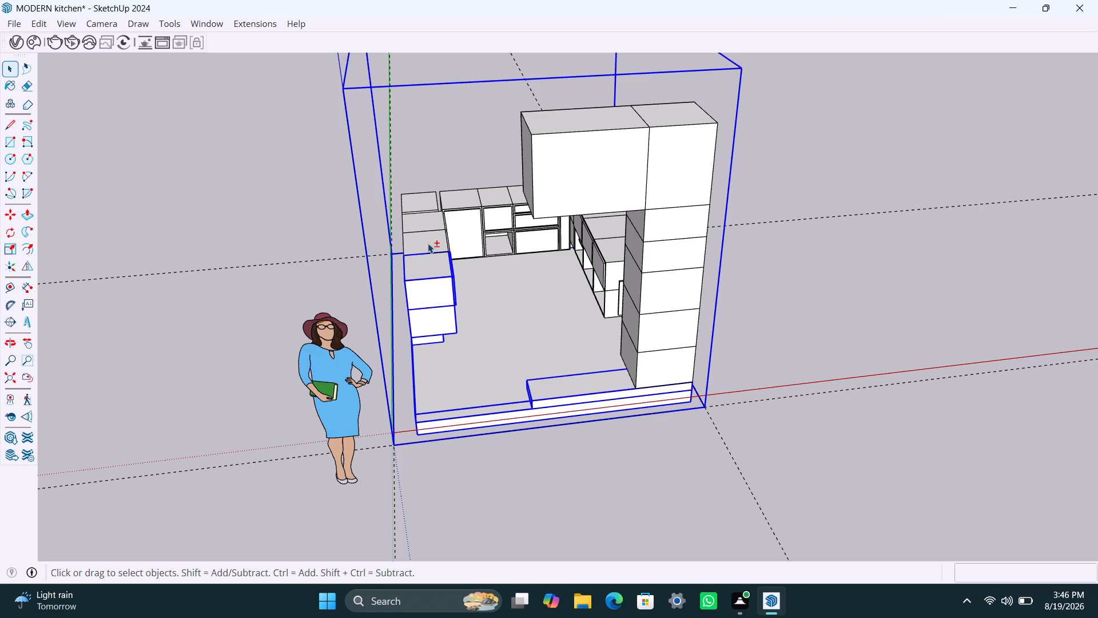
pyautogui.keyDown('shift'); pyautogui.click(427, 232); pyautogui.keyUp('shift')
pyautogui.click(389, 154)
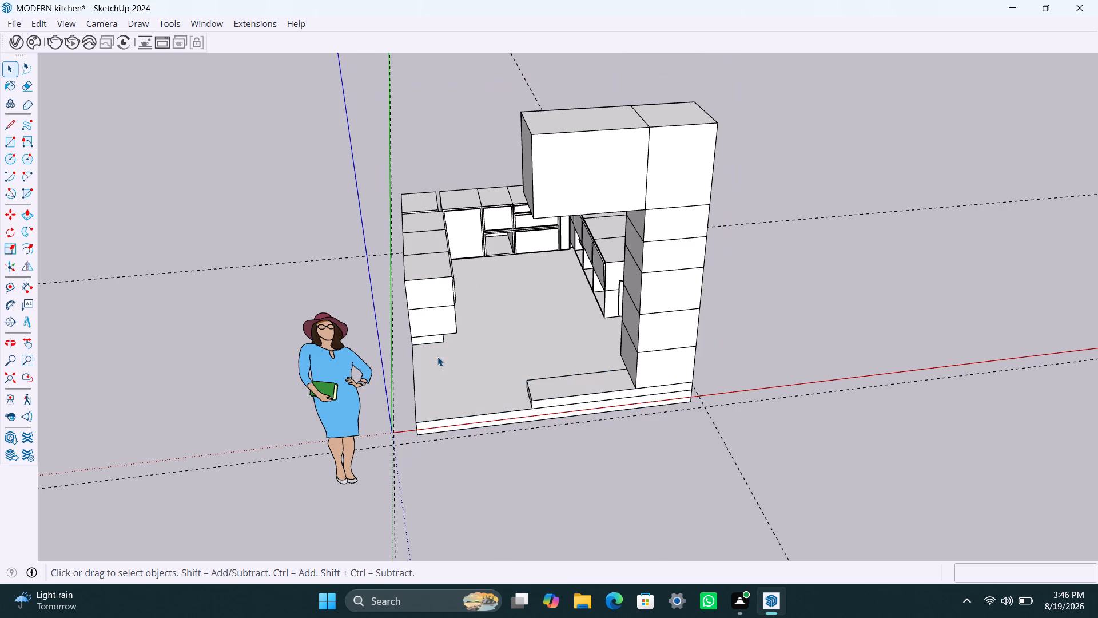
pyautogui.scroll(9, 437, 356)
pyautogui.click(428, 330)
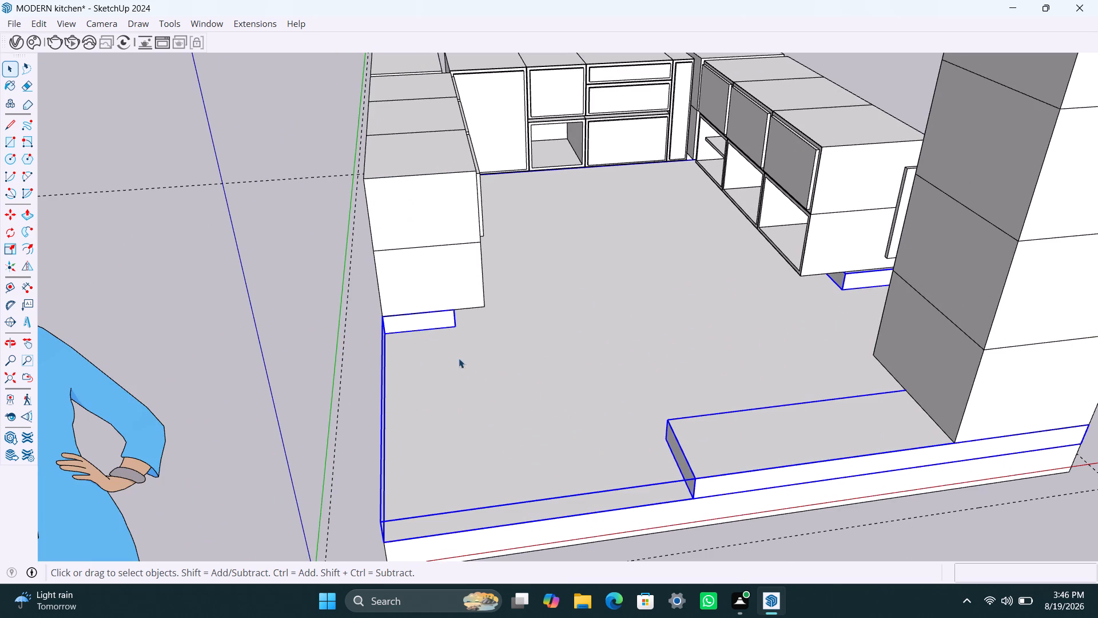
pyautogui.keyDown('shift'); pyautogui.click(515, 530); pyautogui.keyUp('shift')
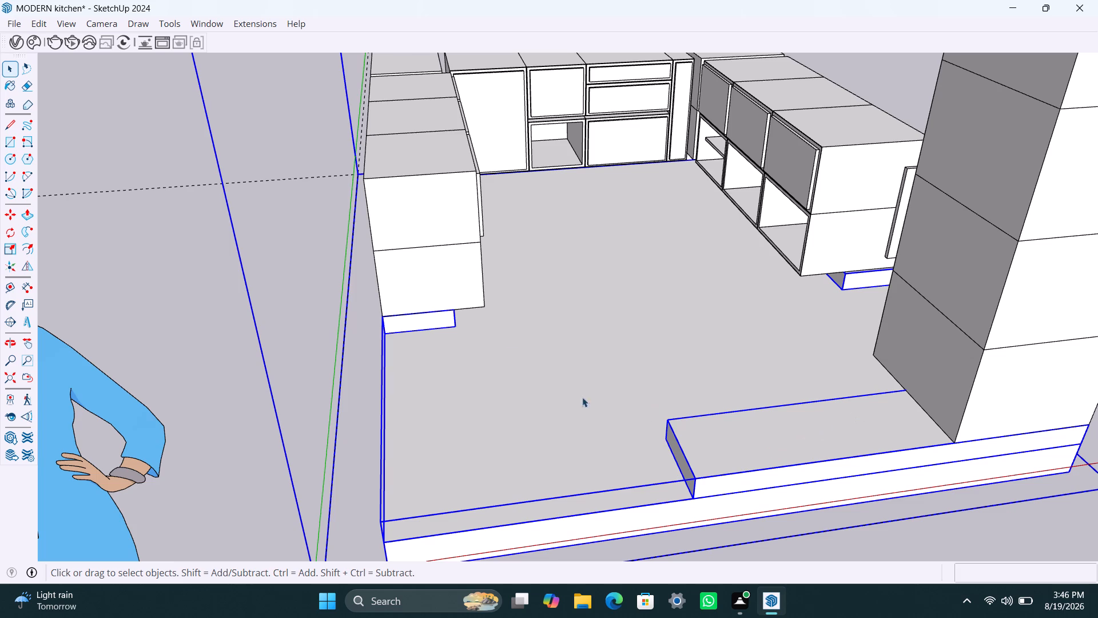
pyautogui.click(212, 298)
# Select the base cabinets and their doors along the kitchen's left side, up to the corner unit.
pyautogui.click(445, 273)
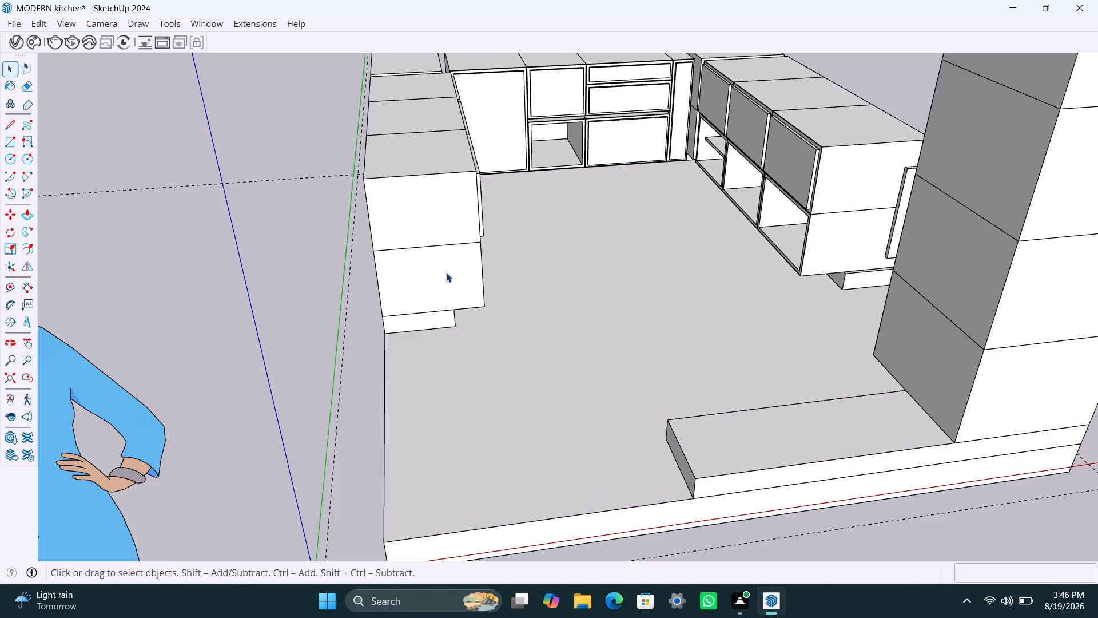
pyautogui.click(428, 228)
pyautogui.keyDown('shift'); pyautogui.moveTo(499, 264); pyautogui.dragTo(325, 270, button='middle'); pyautogui.keyUp('shift')
pyautogui.keyDown('shift'); pyautogui.click(253, 275); pyautogui.keyUp('shift')
pyautogui.keyDown('shift'); pyautogui.click(298, 216); pyautogui.keyUp('shift')
pyautogui.keyDown('shift'); pyautogui.click(286, 164); pyautogui.keyUp('shift')
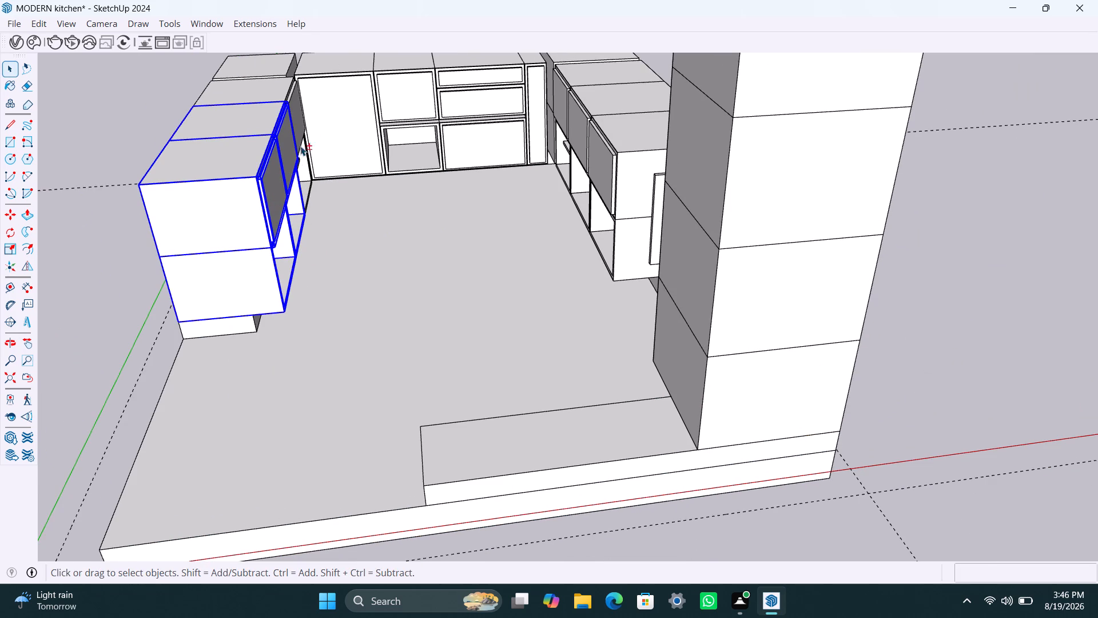
pyautogui.keyDown('shift'); pyautogui.click(298, 112); pyautogui.keyUp('shift')
pyautogui.keyDown('shift'); pyautogui.click(302, 152); pyautogui.keyUp('shift')
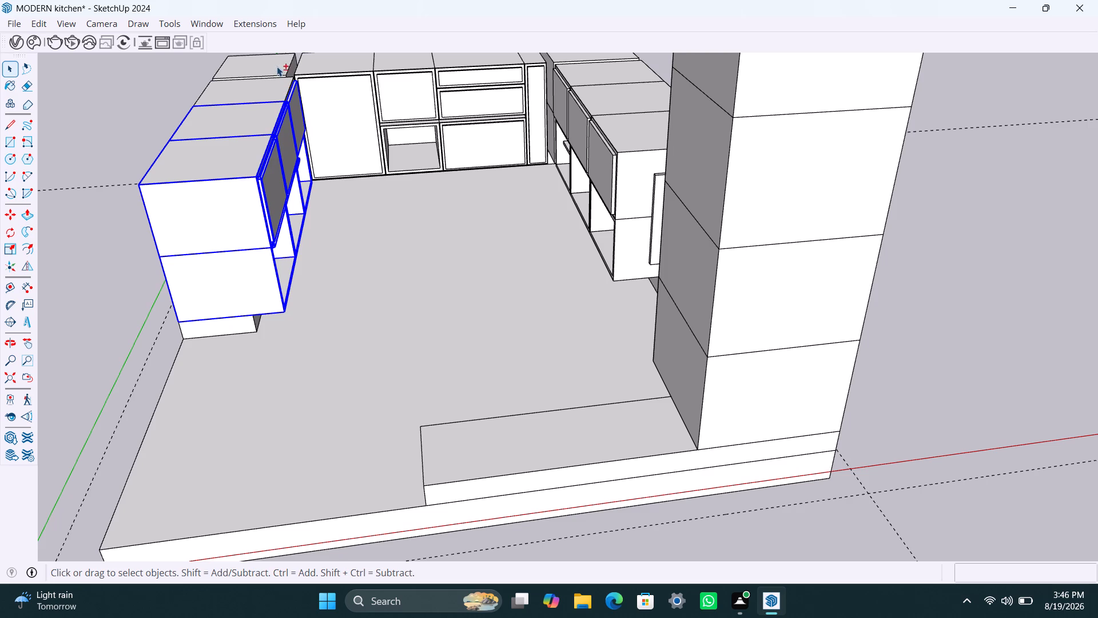
pyautogui.keyDown('shift'); pyautogui.click(277, 66); pyautogui.keyUp('shift')
# Add the back-wall cabinets to the selection, including the door, drawer, open-niche and narrow end units.
pyautogui.keyDown('shift'); pyautogui.scroll(4, 321, 138); pyautogui.keyUp('shift')
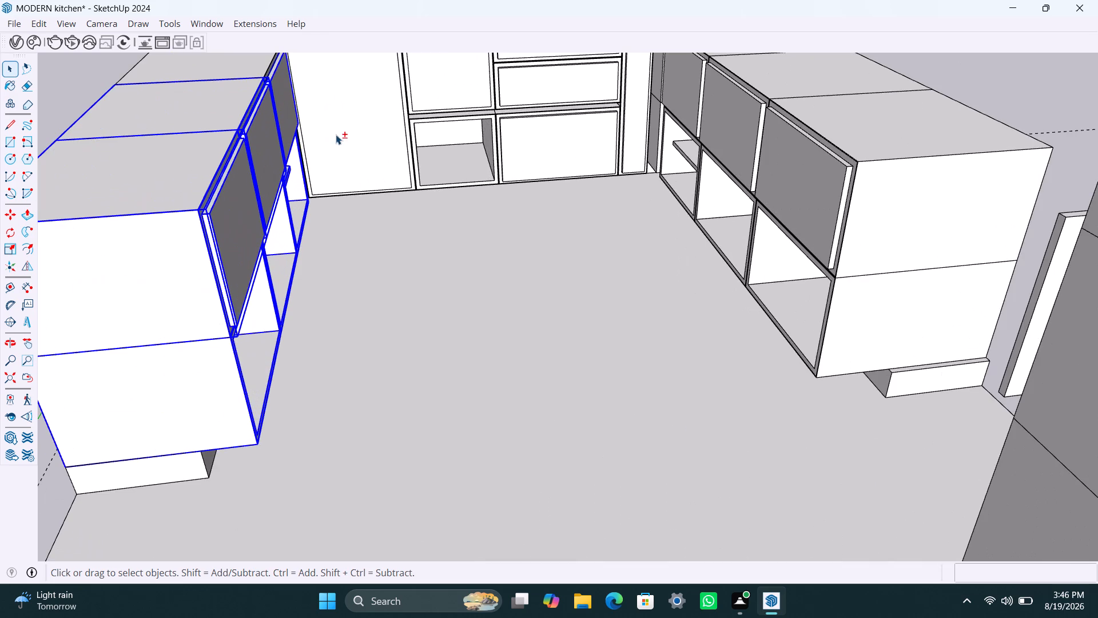
pyautogui.keyDown('shift'); pyautogui.click(336, 134); pyautogui.keyUp('shift')
pyautogui.keyDown('shift'); pyautogui.scroll(-5, 384, 167); pyautogui.keyUp('shift')
pyautogui.keyDown('shift'); pyautogui.click(415, 117); pyautogui.keyUp('shift')
pyautogui.keyDown('shift'); pyautogui.click(419, 144); pyautogui.keyUp('shift')
pyautogui.keyDown('shift'); pyautogui.click(472, 83); pyautogui.keyUp('shift')
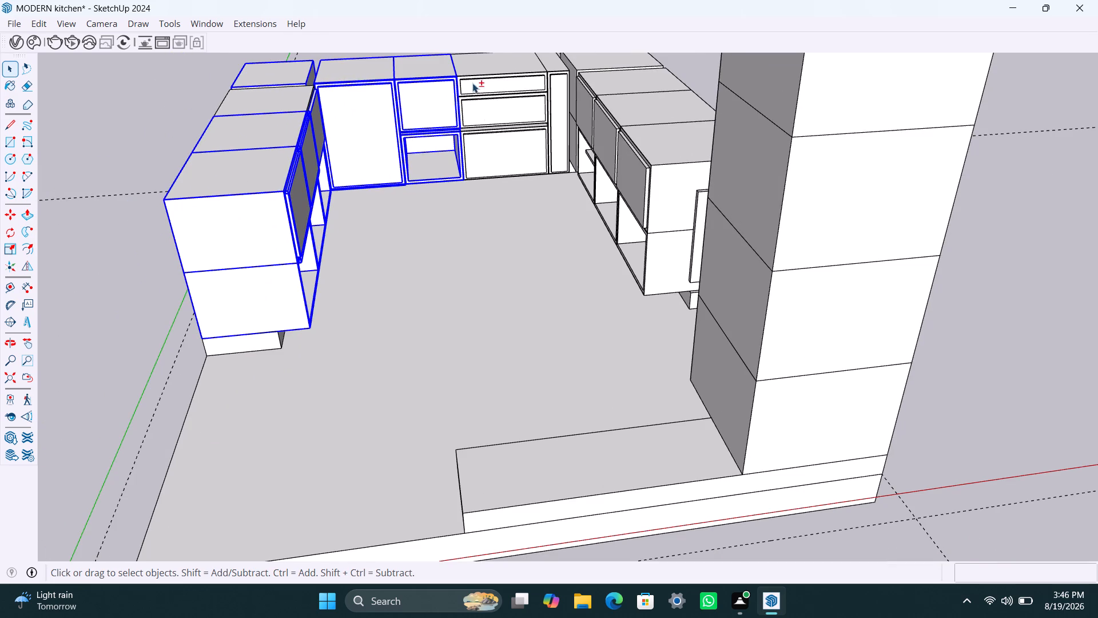
pyautogui.keyDown('shift'); pyautogui.click(486, 116); pyautogui.keyUp('shift')
pyautogui.keyDown('shift'); pyautogui.click(498, 140); pyautogui.keyUp('shift')
pyautogui.keyDown('shift'); pyautogui.click(556, 113); pyautogui.keyUp('shift')
# Add the opposite side run's base cabinets to the selection, including their doors and open lower compartments.
pyautogui.keyDown('shift'); pyautogui.click(580, 65); pyautogui.keyUp('shift')
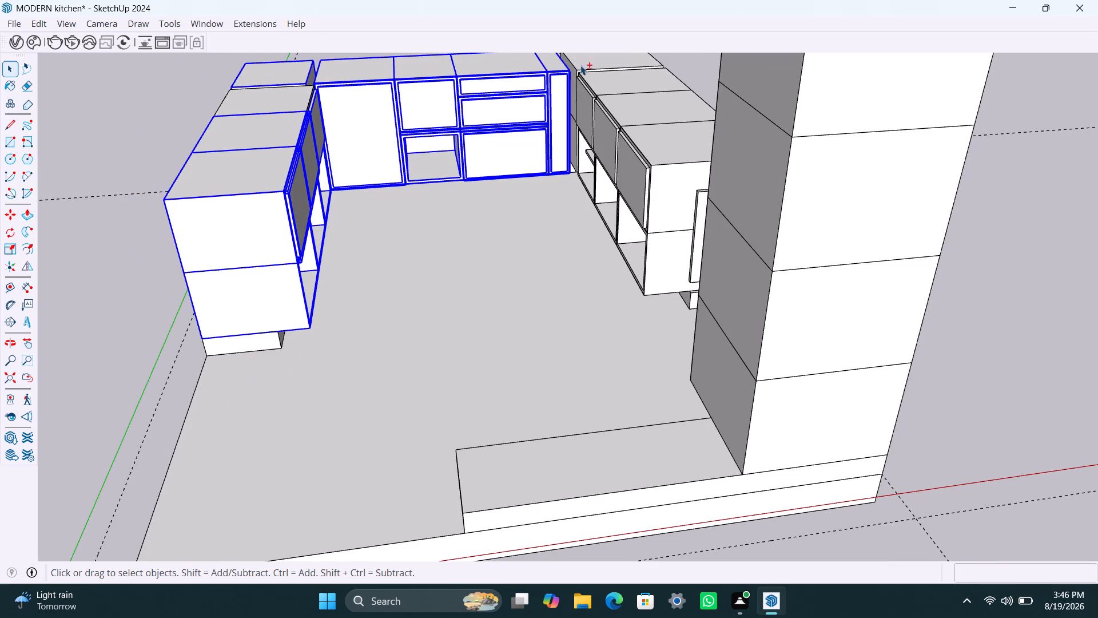
pyautogui.keyDown('shift'); pyautogui.scroll(9, 572, 140); pyautogui.keyUp('shift')
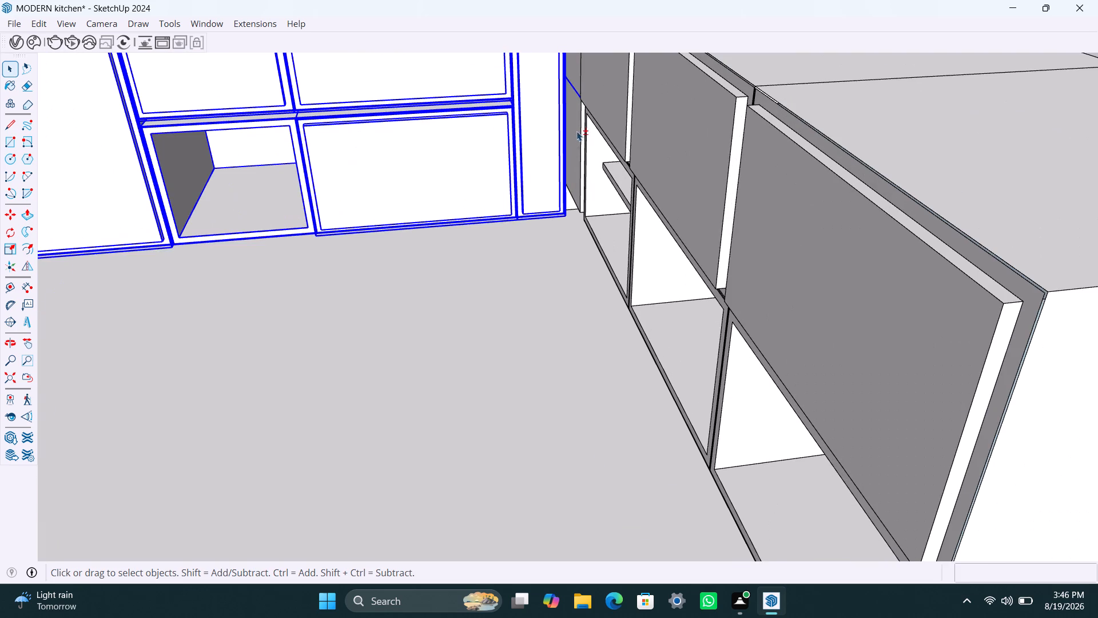
pyautogui.keyDown('shift'); pyautogui.click(577, 130); pyautogui.keyUp('shift')
pyautogui.keyDown('shift'); pyautogui.click(598, 161); pyautogui.keyUp('shift')
pyautogui.keyDown('shift'); pyautogui.click(611, 94); pyautogui.keyUp('shift')
pyautogui.keyDown('shift'); pyautogui.click(678, 138); pyautogui.keyUp('shift')
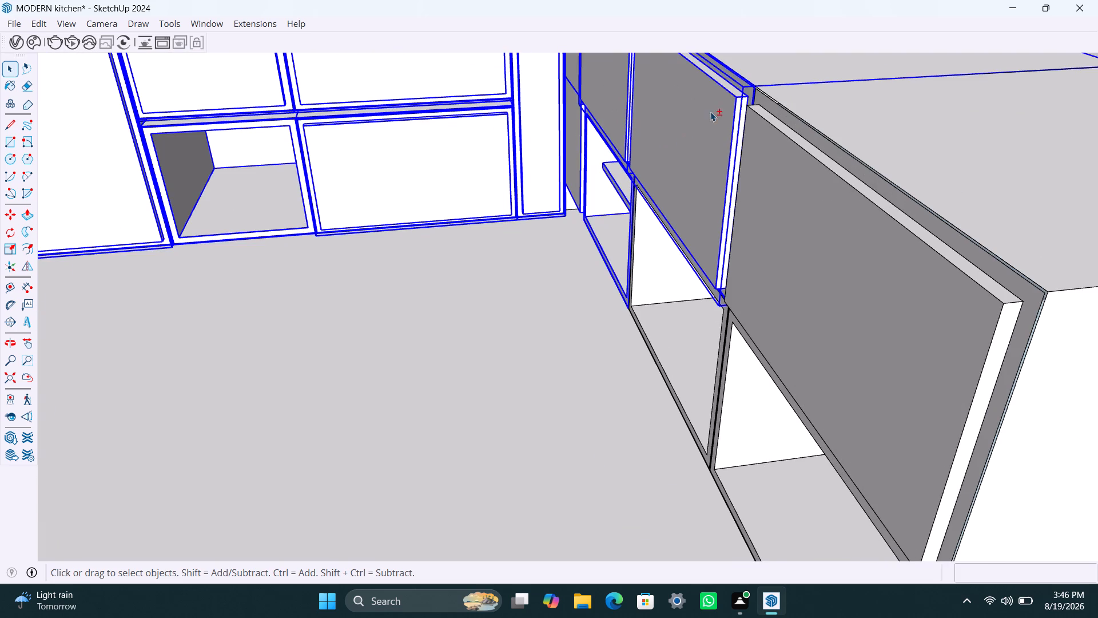
pyautogui.keyDown('shift'); pyautogui.click(679, 290); pyautogui.keyUp('shift')
pyautogui.keyDown('shift'); pyautogui.click(785, 266); pyautogui.keyUp('shift')
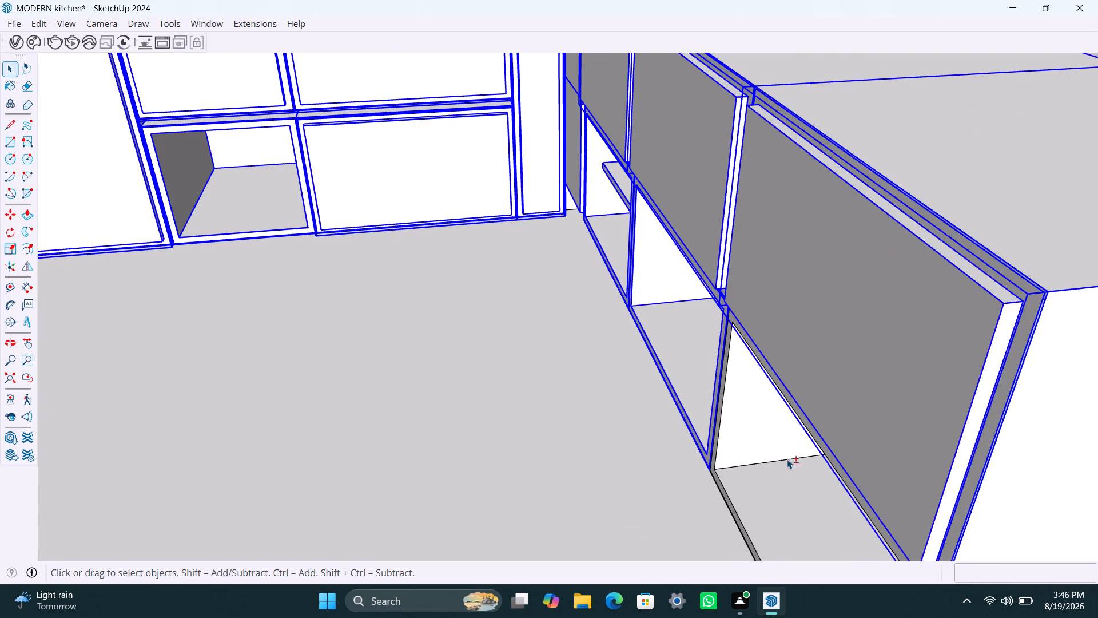
pyautogui.keyDown('shift'); pyautogui.click(786, 465); pyautogui.keyUp('shift')
# Add every stacked unit of the tall column and the two adjoining overhead wall cabinets to the selection.
pyautogui.keyDown('shift'); pyautogui.scroll(-18, 649, 442); pyautogui.keyUp('shift')
pyautogui.keyDown('shift'); pyautogui.moveTo(582, 421); pyautogui.dragTo(591, 379, button='middle'); pyautogui.keyUp('shift')
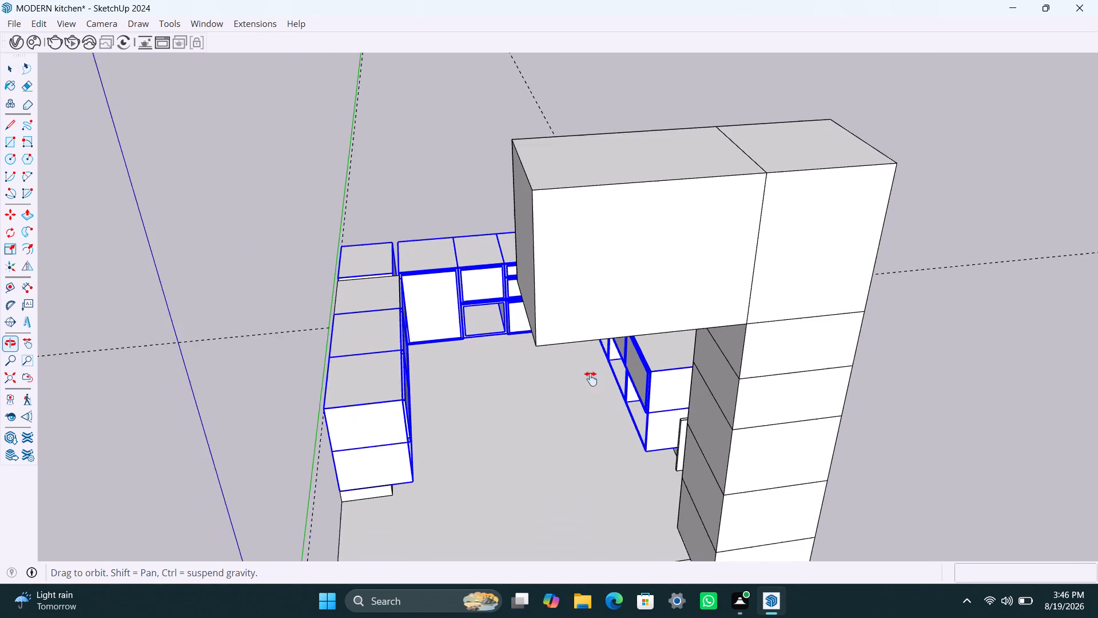
pyautogui.keyDown('shift'); pyautogui.moveTo(591, 379); pyautogui.dragTo(613, 339, button='middle'); pyautogui.keyUp('shift')
pyautogui.keyDown('shift'); pyautogui.scroll(3, 666, 418); pyautogui.keyUp('shift')
pyautogui.keyDown('shift'); pyautogui.moveTo(650, 453); pyautogui.dragTo(739, 451, button='middle'); pyautogui.keyUp('shift')
pyautogui.keyDown('shift'); pyautogui.scroll(-5, 733, 435); pyautogui.keyUp('shift')
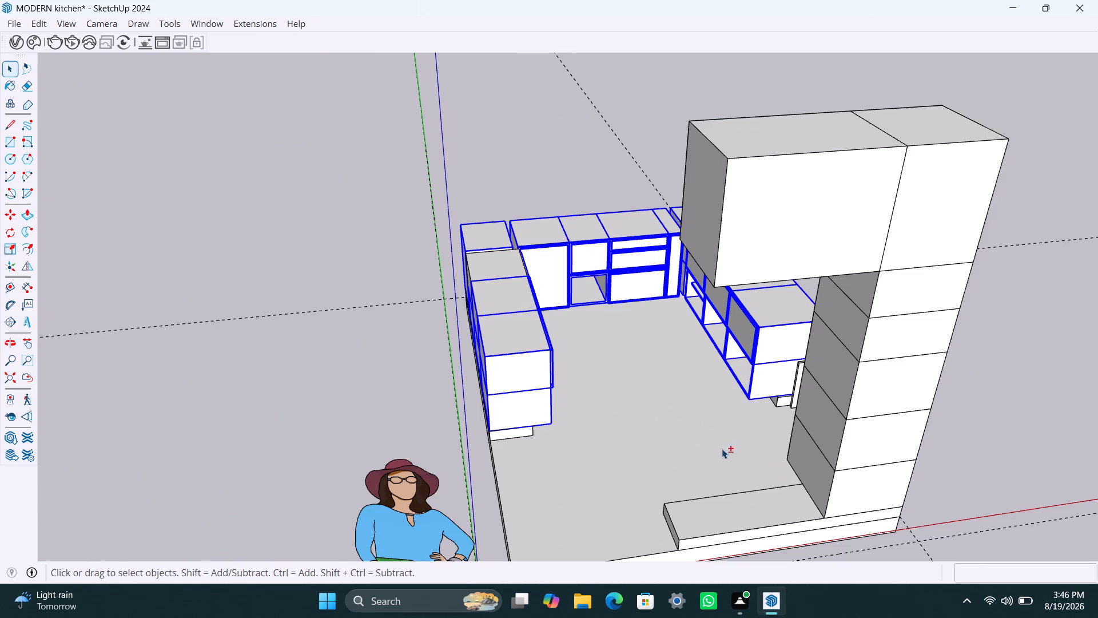
pyautogui.keyDown('shift'); pyautogui.middleClick(744, 468); pyautogui.keyUp('shift')
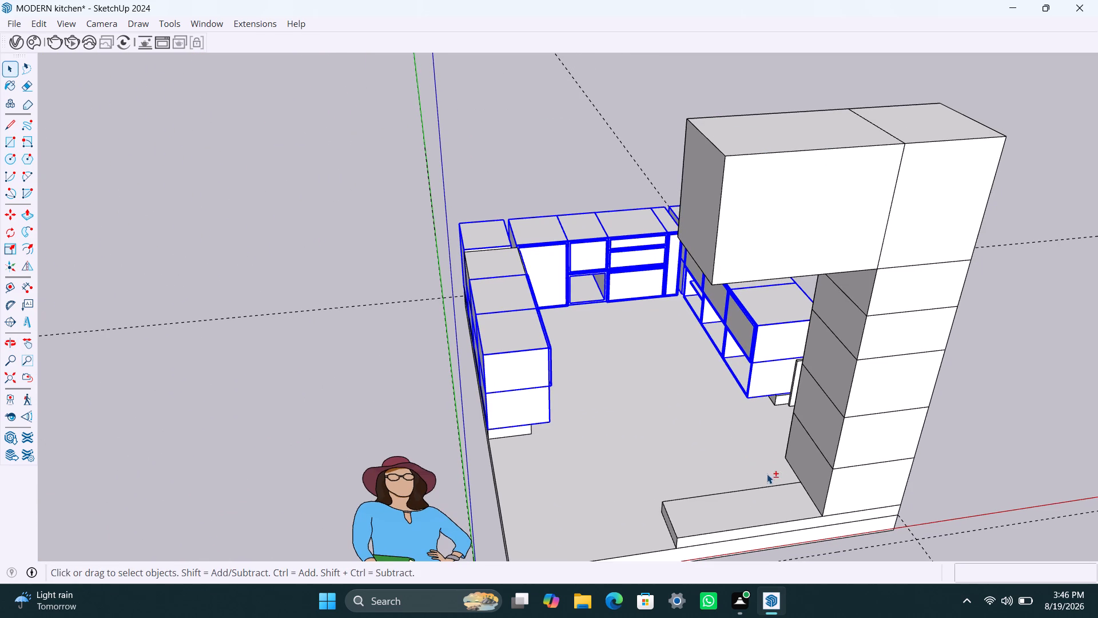
pyautogui.moveTo(802, 477); pyautogui.dragTo(138, 385, button='middle')
pyautogui.moveTo(309, 434); pyautogui.dragTo(437, 431, button='middle')
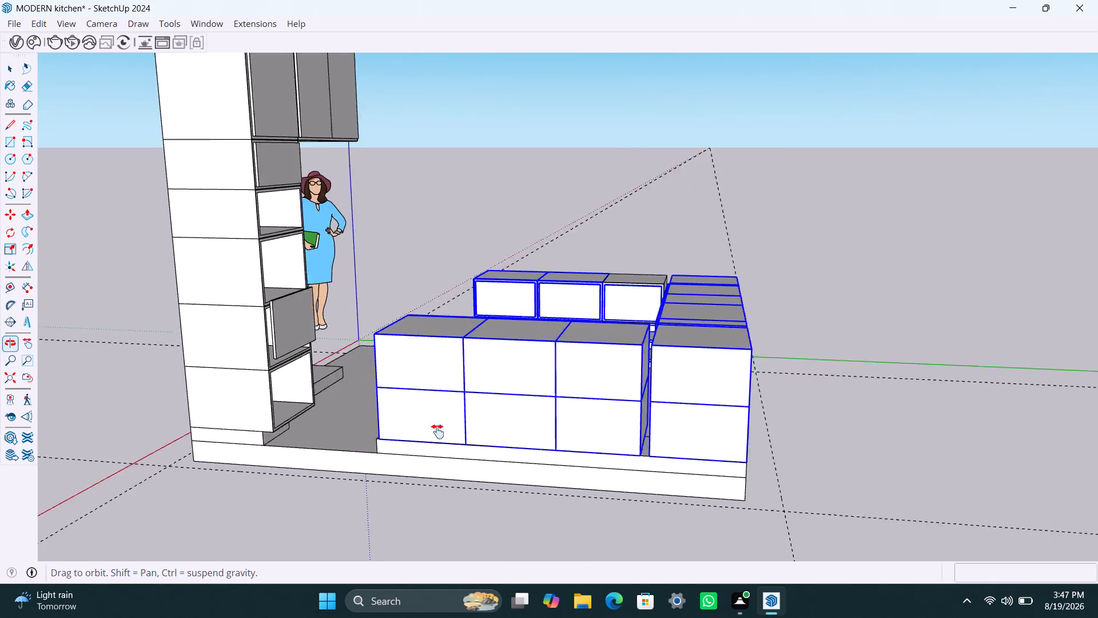
pyautogui.moveTo(437, 431); pyautogui.dragTo(607, 449, button='middle')
pyautogui.scroll(3, 517, 443)
pyautogui.moveTo(602, 469); pyautogui.dragTo(693, 494, button='middle')
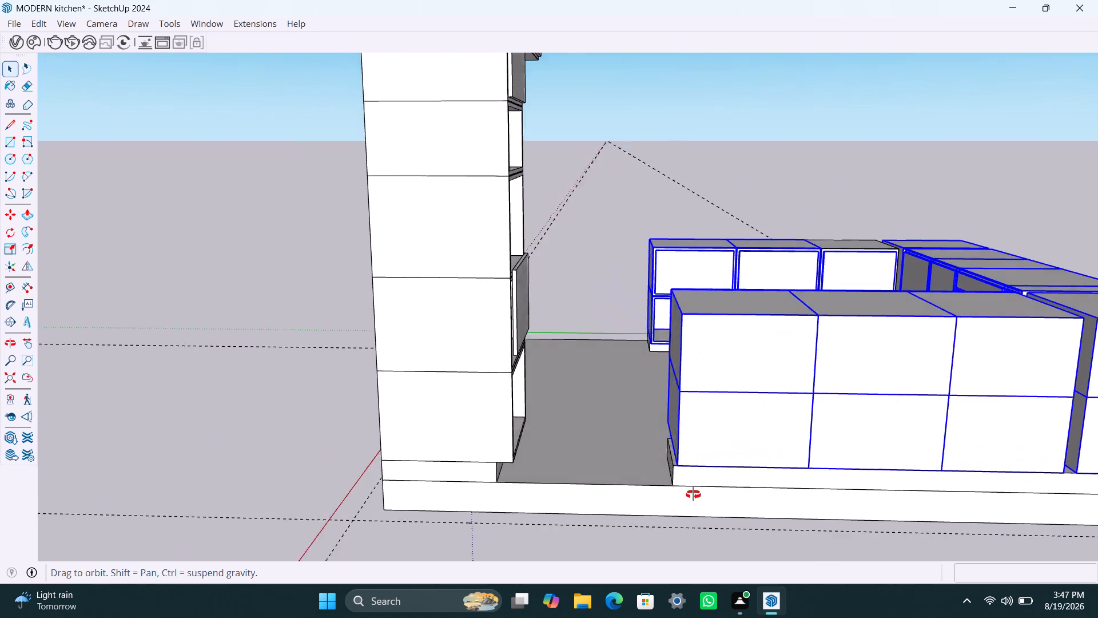
pyautogui.moveTo(693, 494); pyautogui.dragTo(340, 479, button='middle')
pyautogui.keyDown('shift'); pyautogui.moveTo(304, 394); pyautogui.dragTo(307, 386); pyautogui.keyUp('shift')
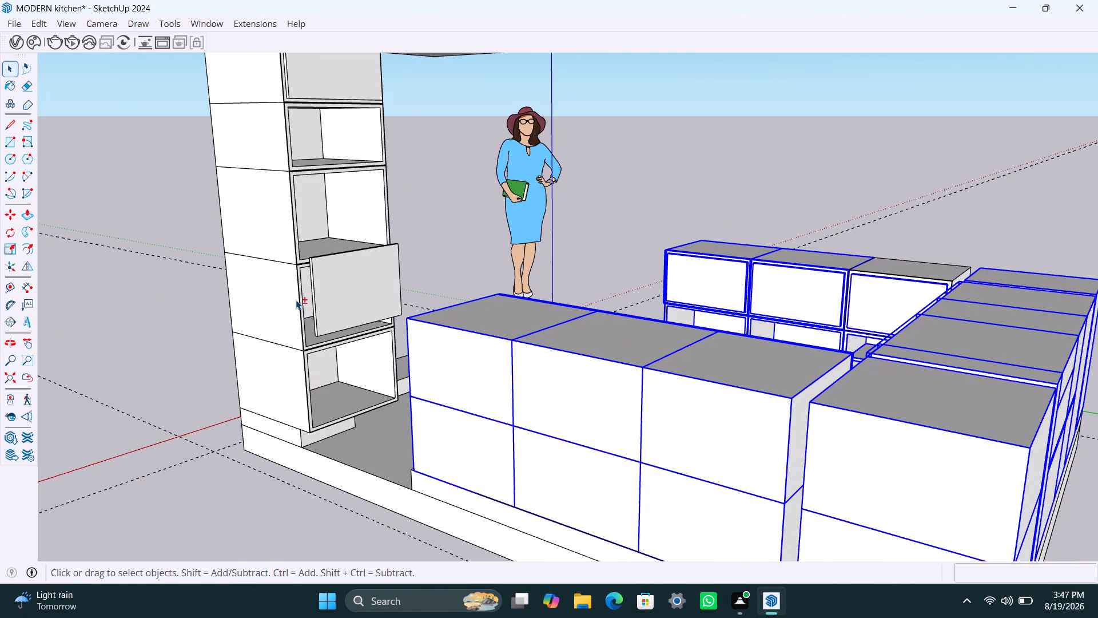
pyautogui.keyDown('shift'); pyautogui.click(304, 374); pyautogui.keyUp('shift')
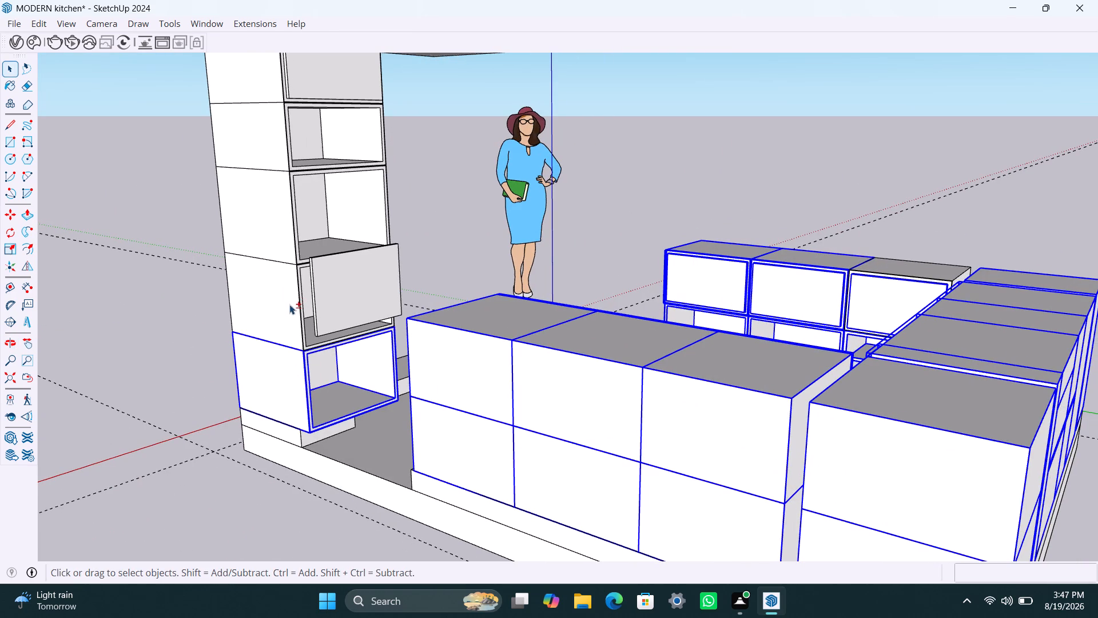
pyautogui.keyDown('shift'); pyautogui.scroll(-4, 293, 298); pyautogui.keyUp('shift')
pyautogui.keyDown('shift'); pyautogui.click(285, 290); pyautogui.keyUp('shift')
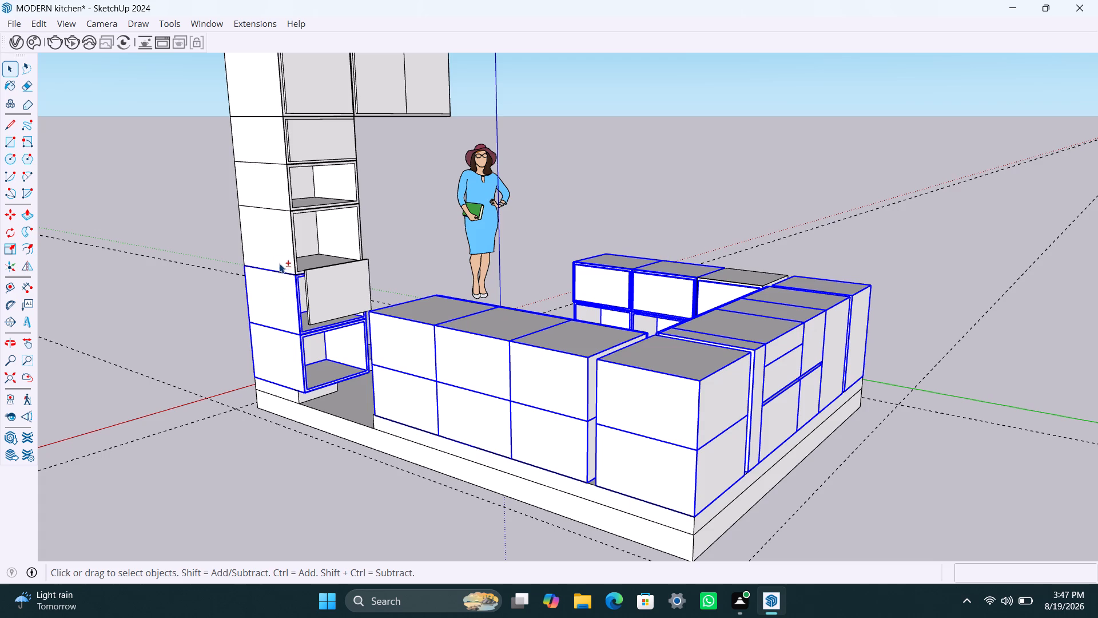
pyautogui.keyDown('shift'); pyautogui.click(277, 256); pyautogui.keyUp('shift')
pyautogui.keyDown('shift'); pyautogui.click(263, 191); pyautogui.keyUp('shift')
pyautogui.keyDown('shift'); pyautogui.click(266, 140); pyautogui.keyUp('shift')
pyautogui.keyDown('shift'); pyautogui.click(248, 101); pyautogui.keyUp('shift')
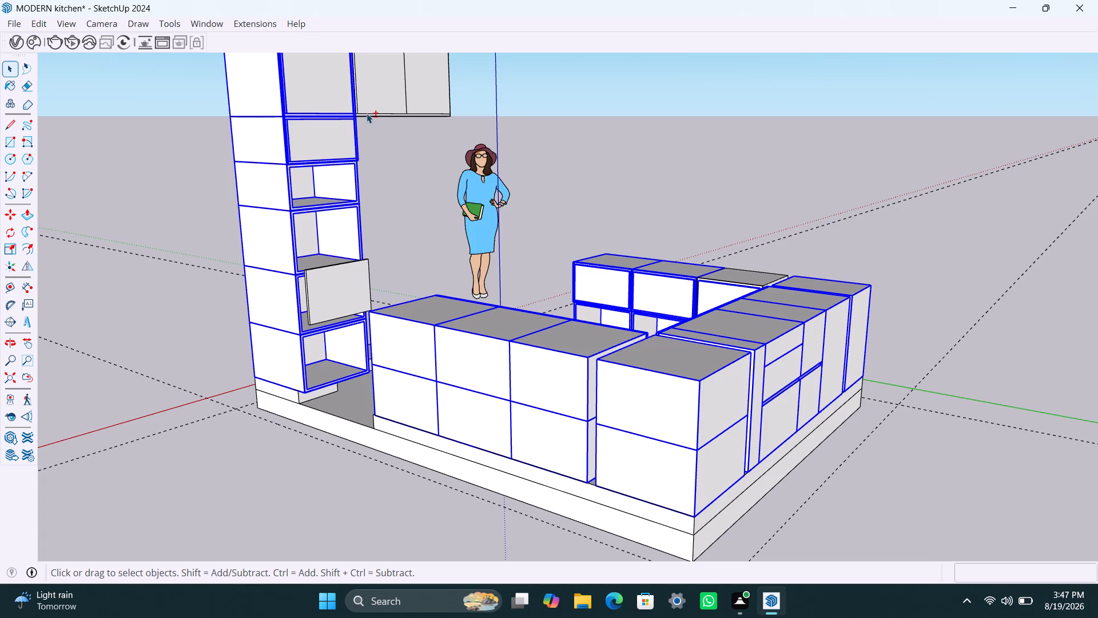
pyautogui.keyDown('shift'); pyautogui.click(383, 94); pyautogui.keyUp('shift')
pyautogui.keyDown('shift'); pyautogui.click(428, 100); pyautogui.keyUp('shift')
pyautogui.keyDown('shift'); pyautogui.click(395, 90); pyautogui.keyUp('shift')
# Add the tall column's displaced door panel to the selection and make all selected cabinets into one group.
pyautogui.scroll(2, 313, 280)
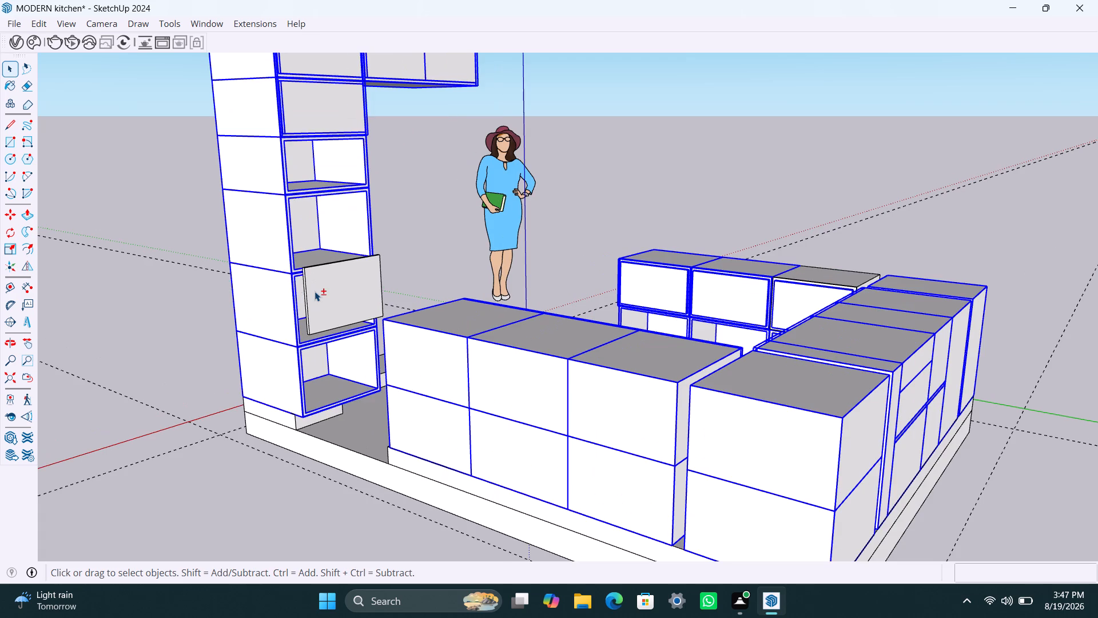
pyautogui.keyDown('shift'); pyautogui.click(315, 291); pyautogui.keyUp('shift')
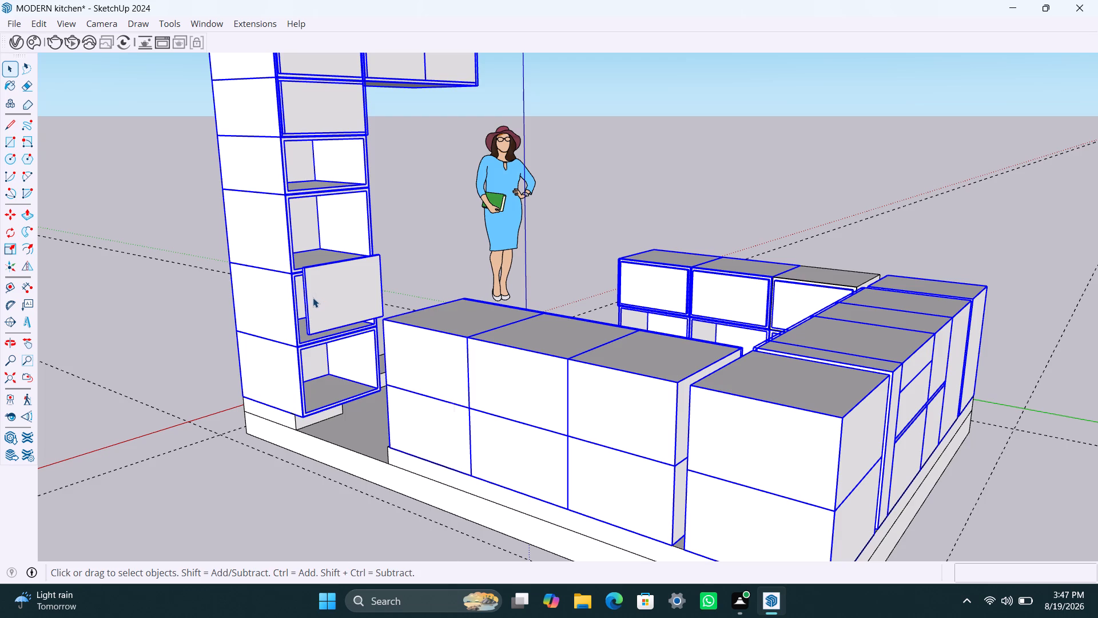
pyautogui.rightClick(313, 298)
pyautogui.click(358, 449)
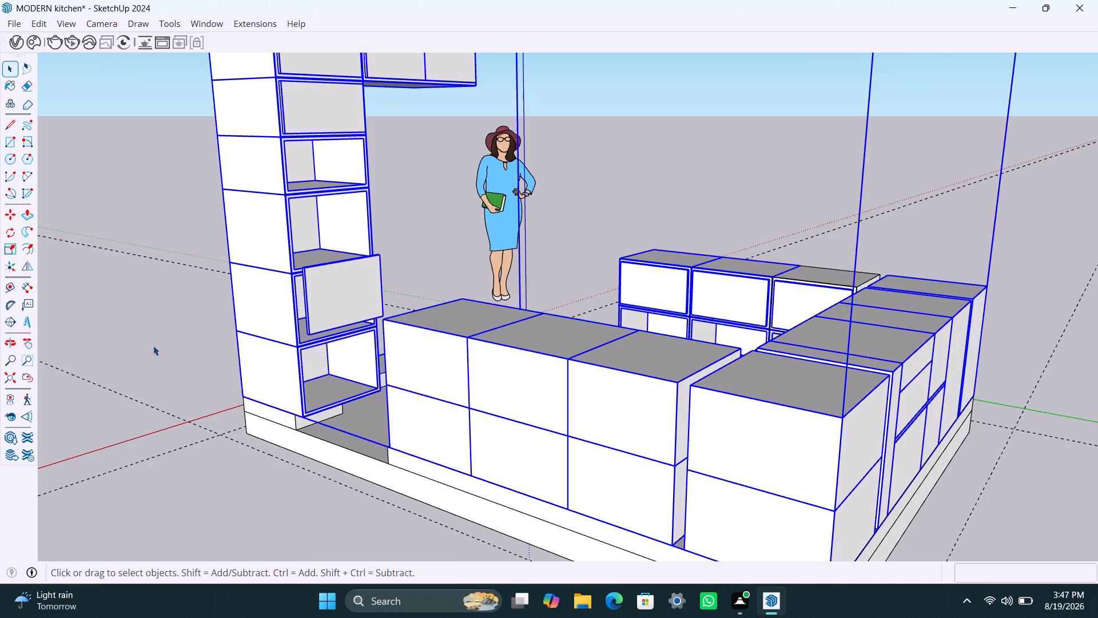
pyautogui.keyDown('shift'); pyautogui.click(284, 418); pyautogui.keyUp('shift')
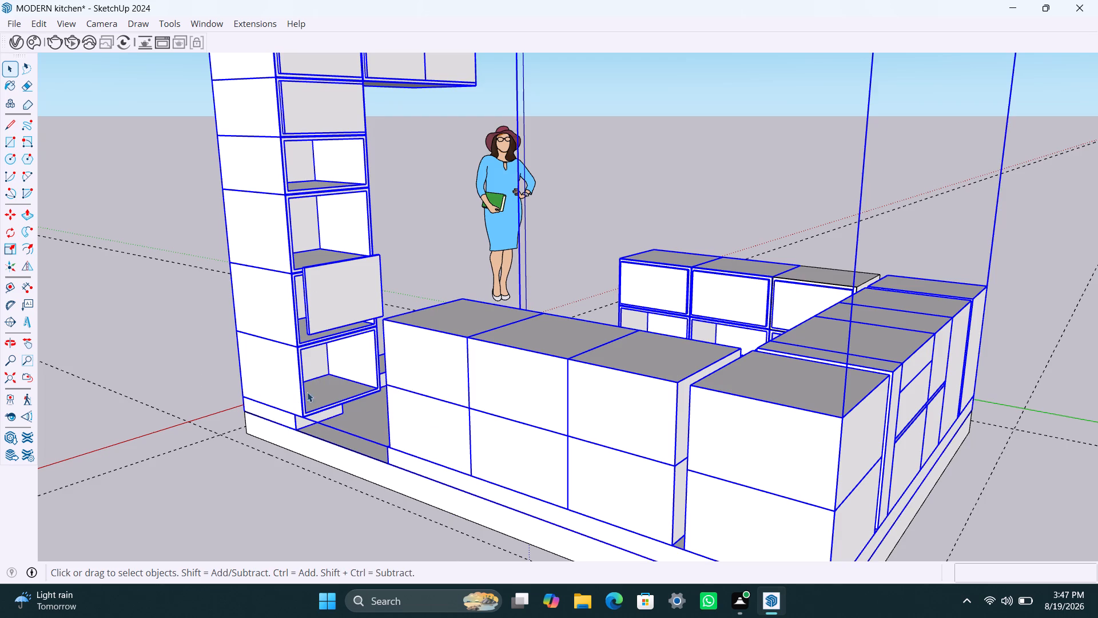
pyautogui.click(218, 280)
# Inside the cabinet group, move the tall column's displaced door panel about 8 3/16" toward its compartment by its lower corner.
pyautogui.scroll(3, 308, 308)
pyautogui.click(314, 304)
pyautogui.doubleClick(314, 304)
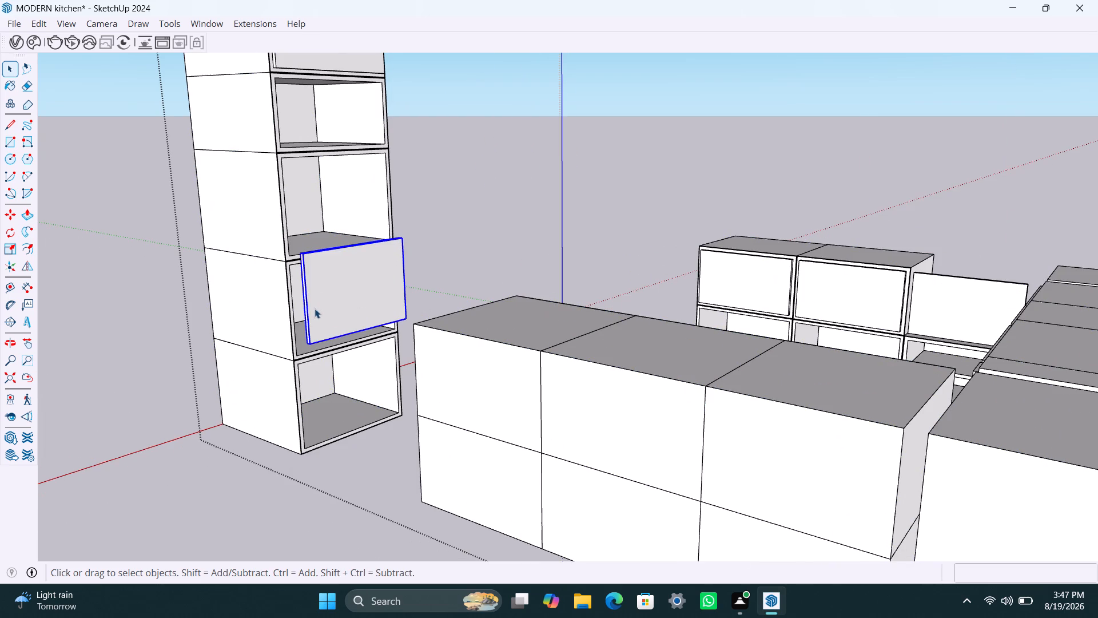
pyautogui.press('m')
pyautogui.click(307, 343)
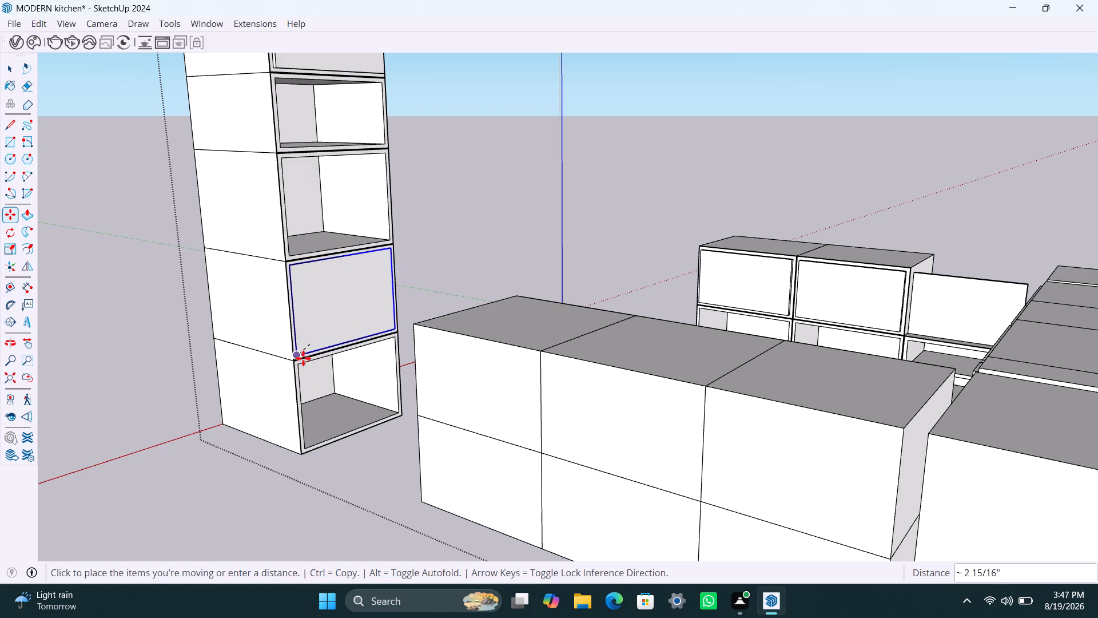
pyautogui.press('Escape')
pyautogui.scroll(8, 305, 360)
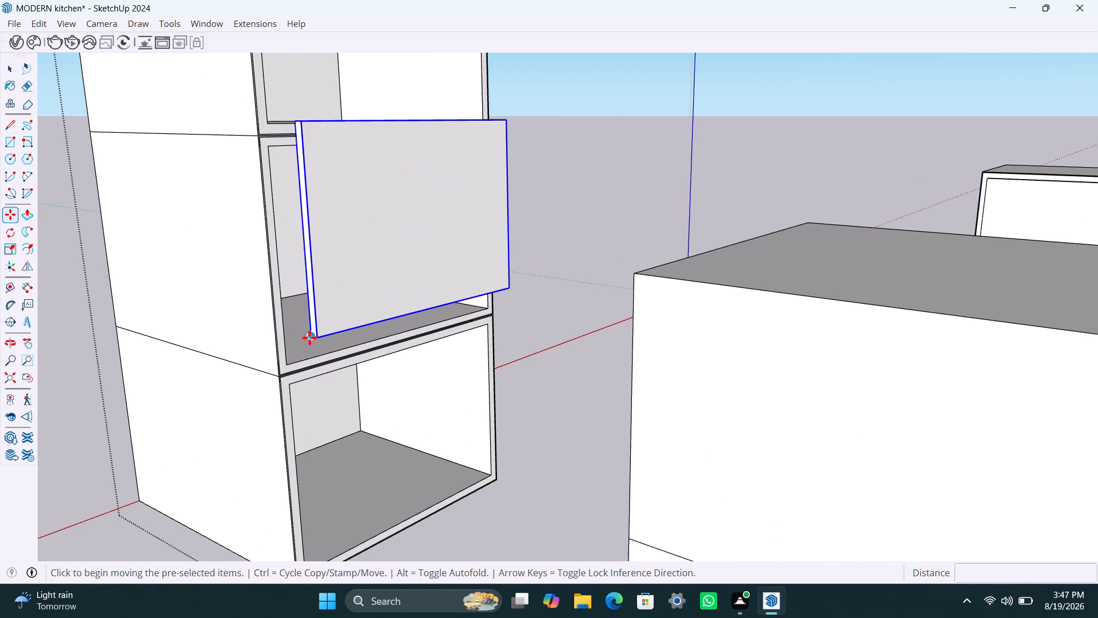
pyautogui.click(310, 338)
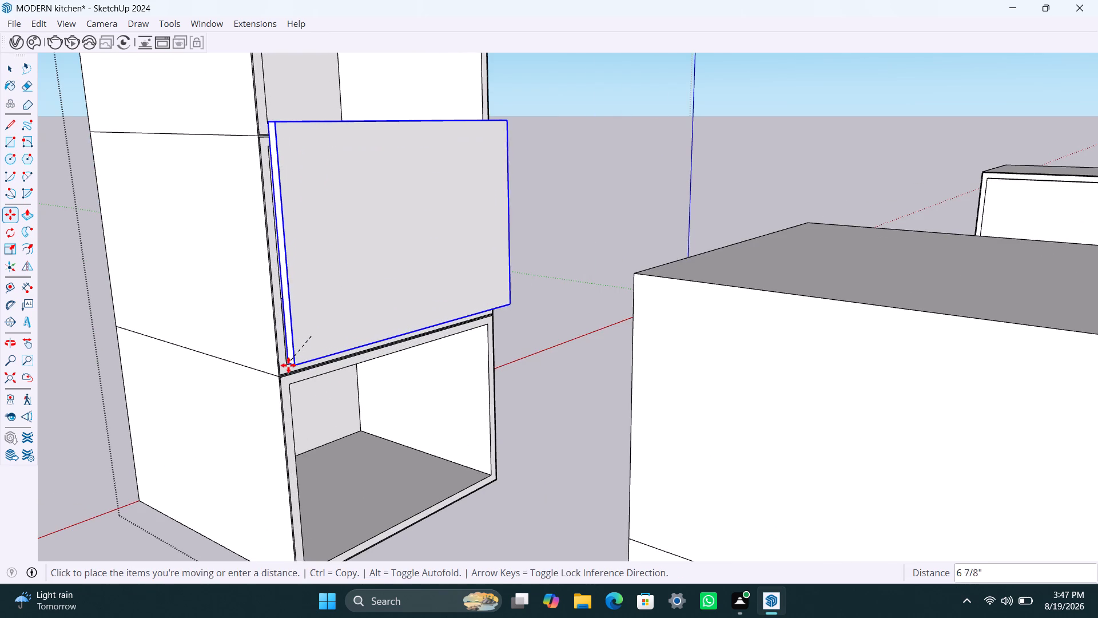
pyautogui.click(291, 370)
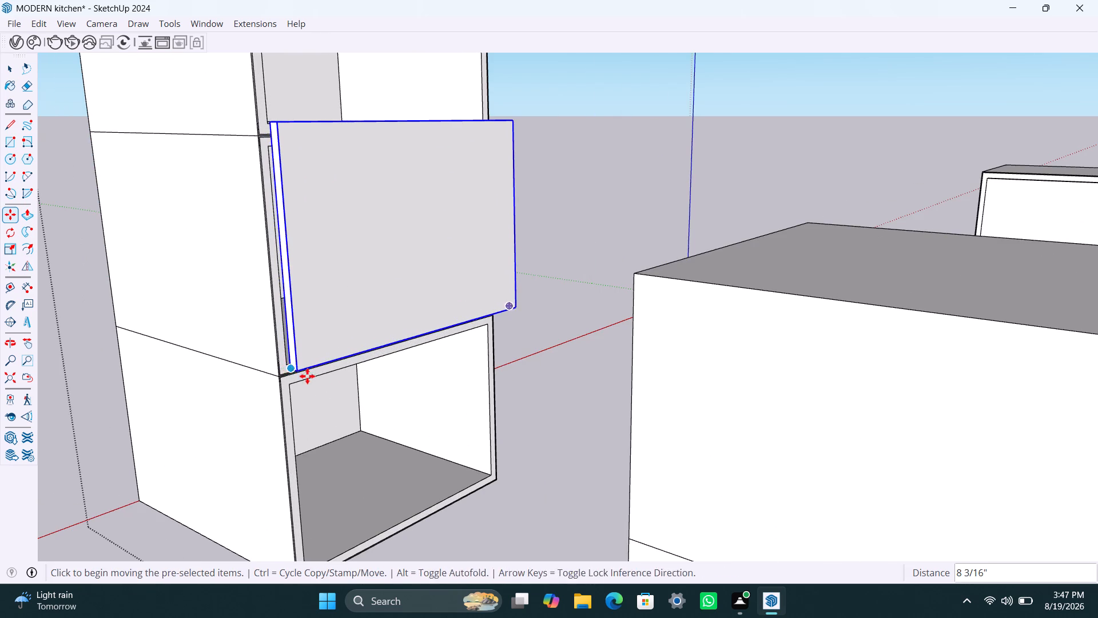
# Align the door panel's lower back corner with the compartment opening's inner corner and leave the cabinet group.
pyautogui.scroll(19, 287, 370)
pyautogui.click(302, 339)
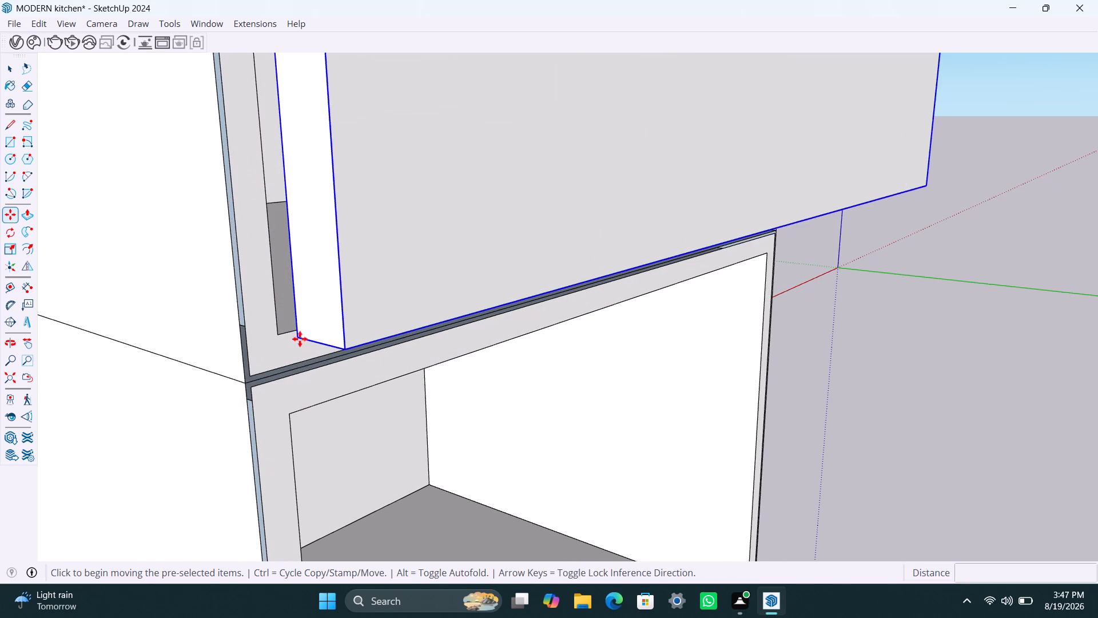
pyautogui.click(279, 333)
pyautogui.scroll(-12, 392, 362)
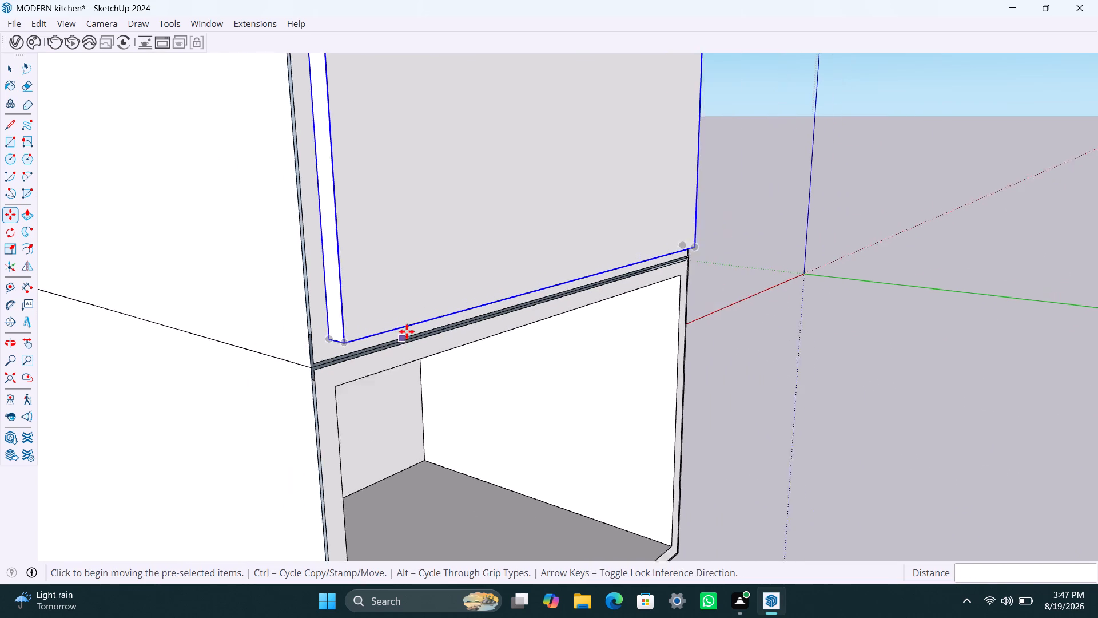
pyautogui.scroll(-20, 407, 331)
pyautogui.scroll(-20, 375, 335)
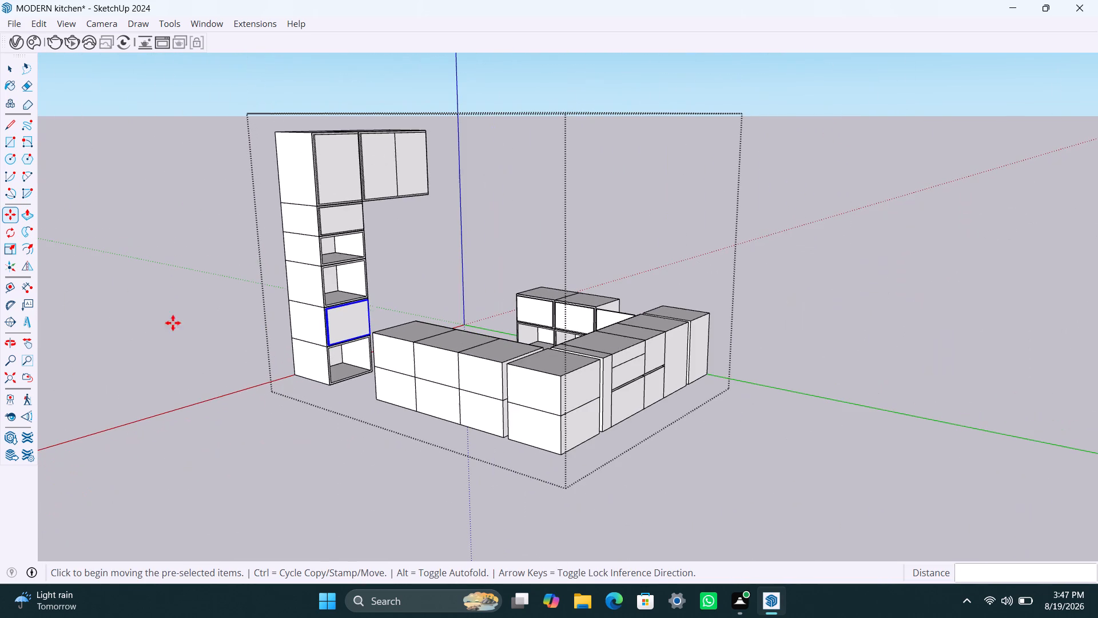
pyautogui.click(164, 285)
pyautogui.press('Escape')
pyautogui.press('space')
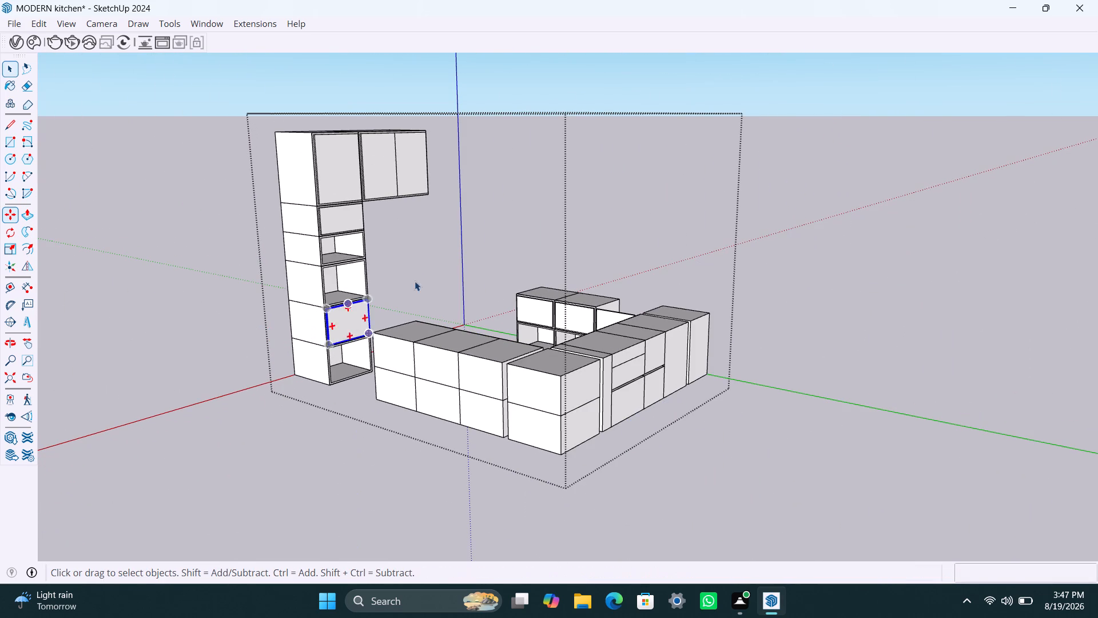
pyautogui.click(472, 252)
pyautogui.scroll(-4, 335, 356)
pyautogui.click(181, 307)
# Group the cabinet group together with the plinth, the floor slab and the remaining ungrouped base cabinet near the corner.
pyautogui.scroll(9, 311, 363)
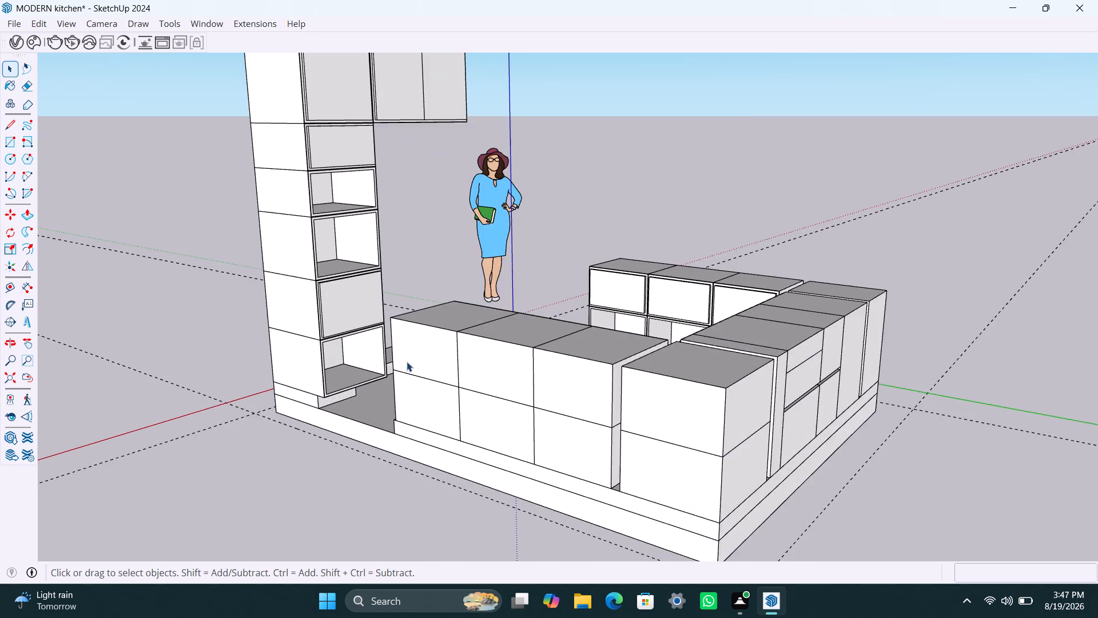
pyautogui.click(321, 328)
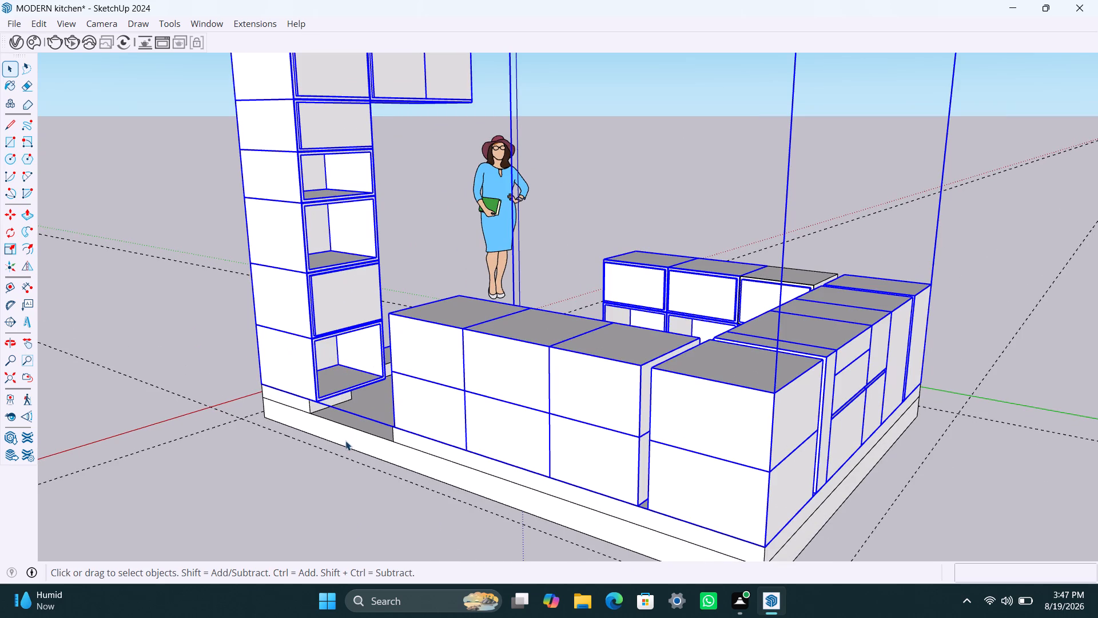
pyautogui.keyDown('shift'); pyautogui.click(318, 424); pyautogui.keyUp('shift')
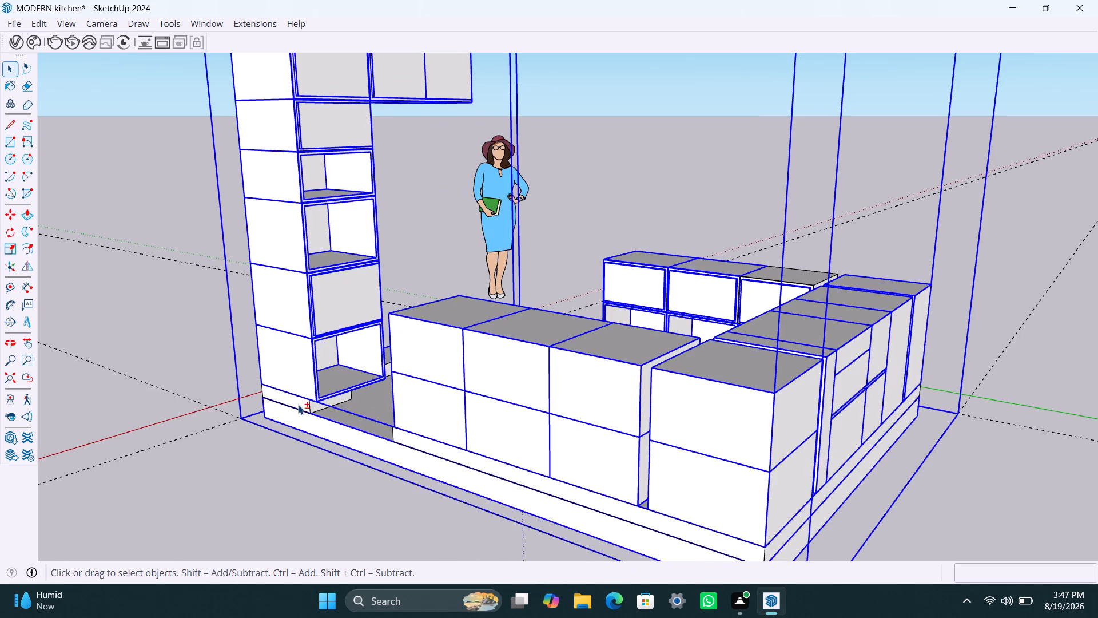
pyautogui.keyDown('shift'); pyautogui.click(298, 405); pyautogui.keyUp('shift')
pyautogui.scroll(-12, 325, 418)
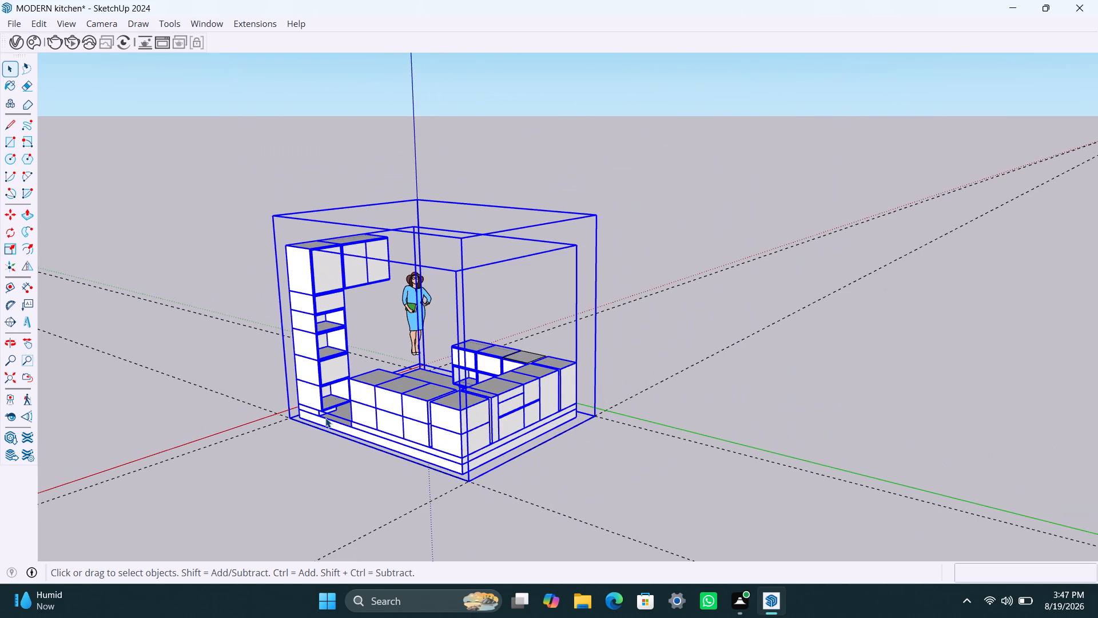
pyautogui.scroll(8, 539, 428)
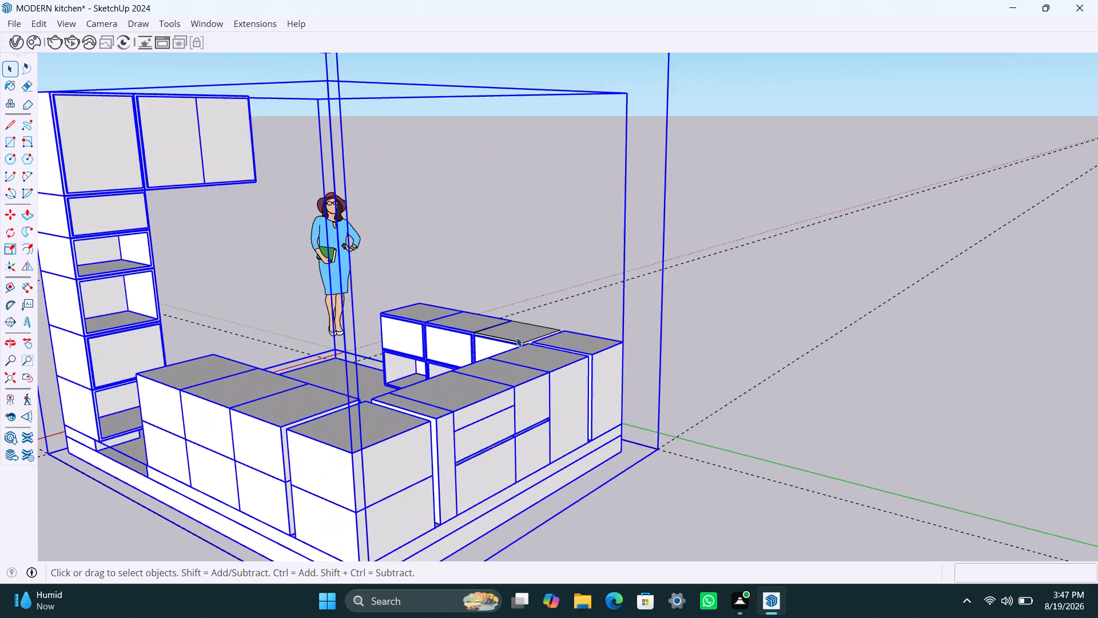
pyautogui.scroll(13, 516, 337)
pyautogui.keyDown('shift'); pyautogui.click(538, 342); pyautogui.keyUp('shift')
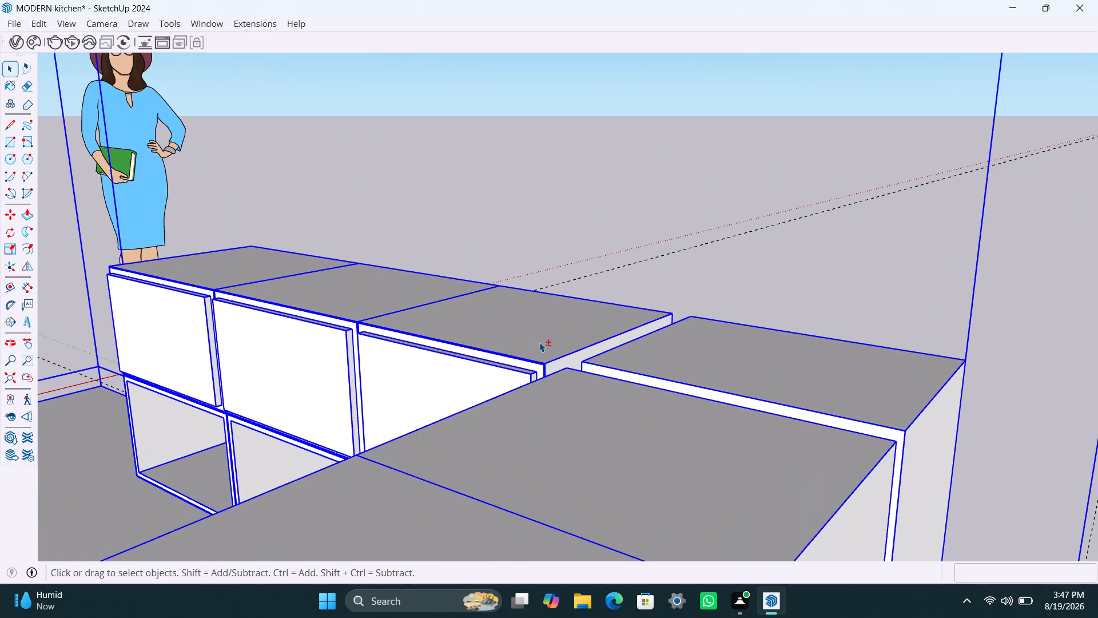
pyautogui.rightClick(475, 373)
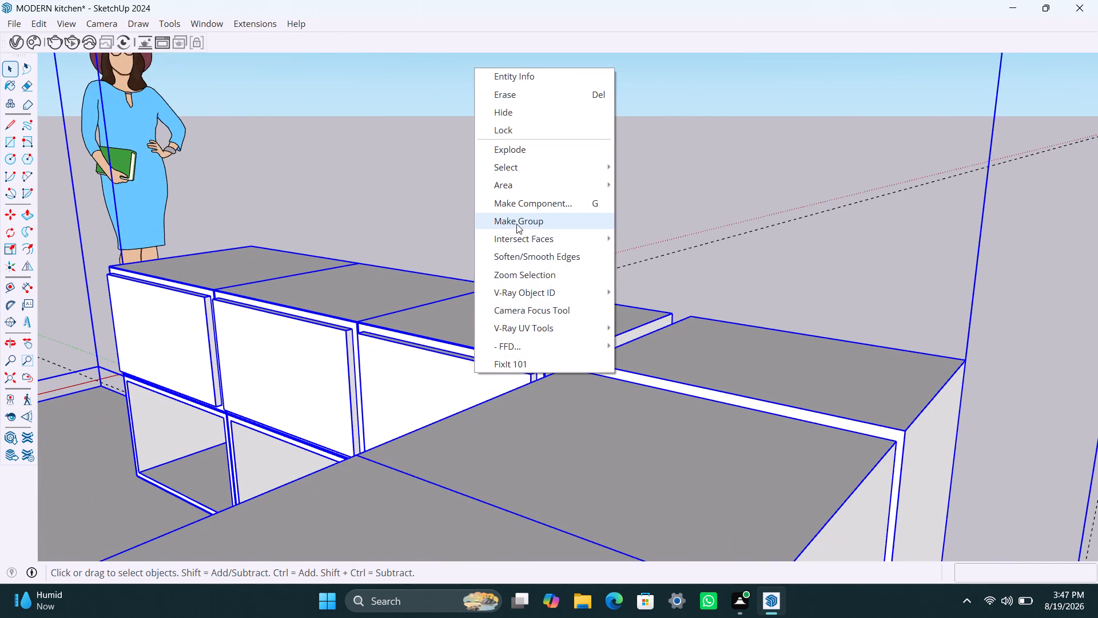
pyautogui.click(516, 224)
pyautogui.scroll(-20, 597, 407)
pyautogui.scroll(-11, 597, 407)
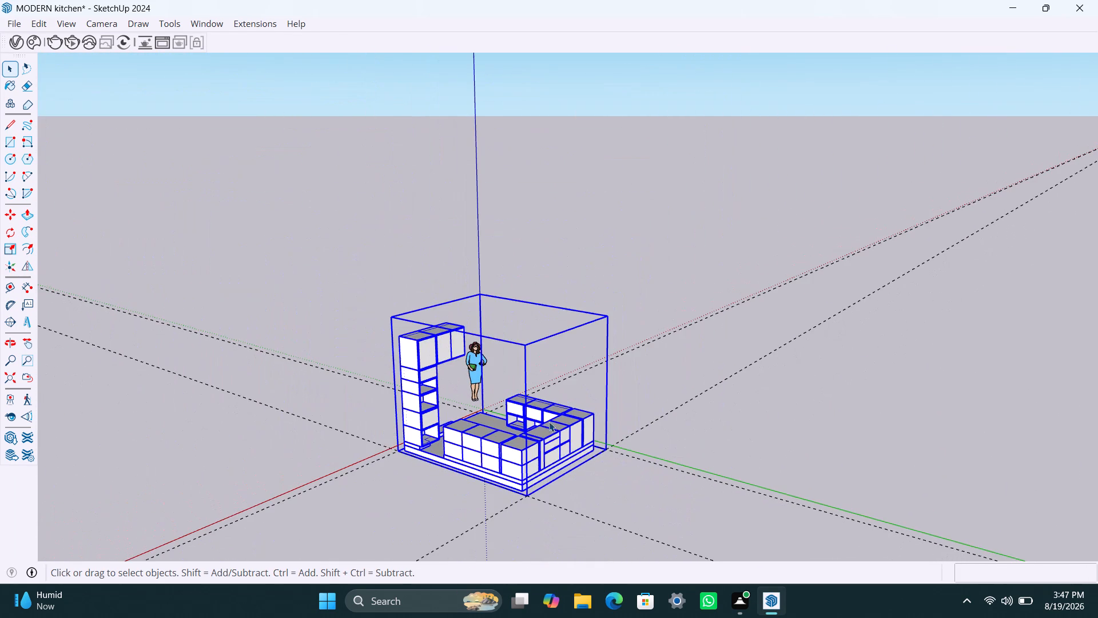
# Move the whole kitchen group away from the guide lines to open ground along the green axis and deselect it.
pyautogui.press('m')
pyautogui.click(532, 501)
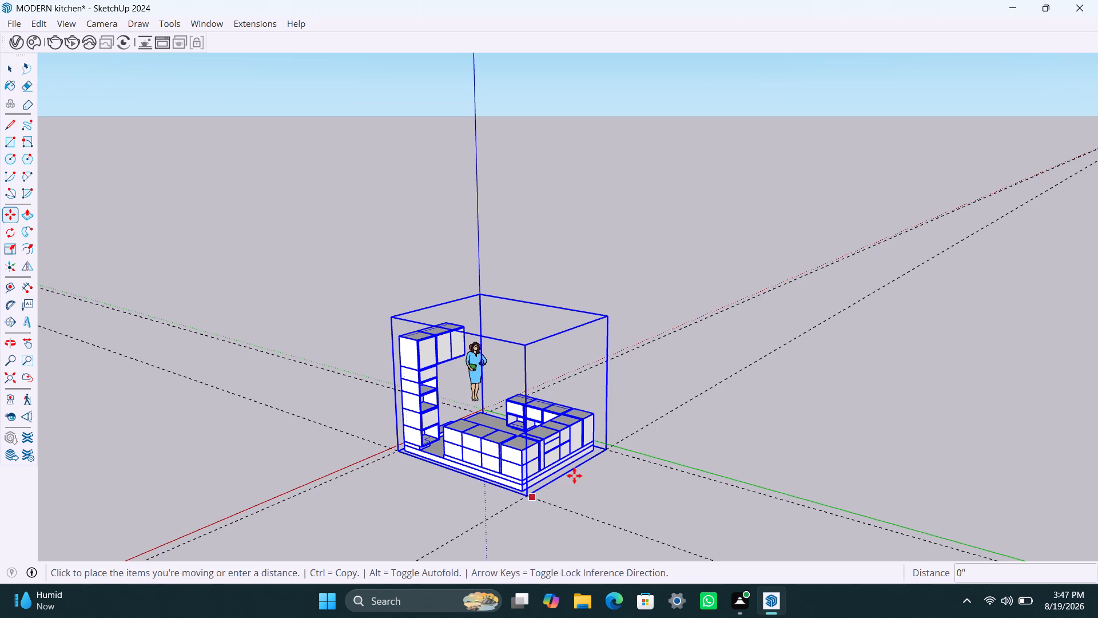
pyautogui.click(890, 476)
pyautogui.press('space')
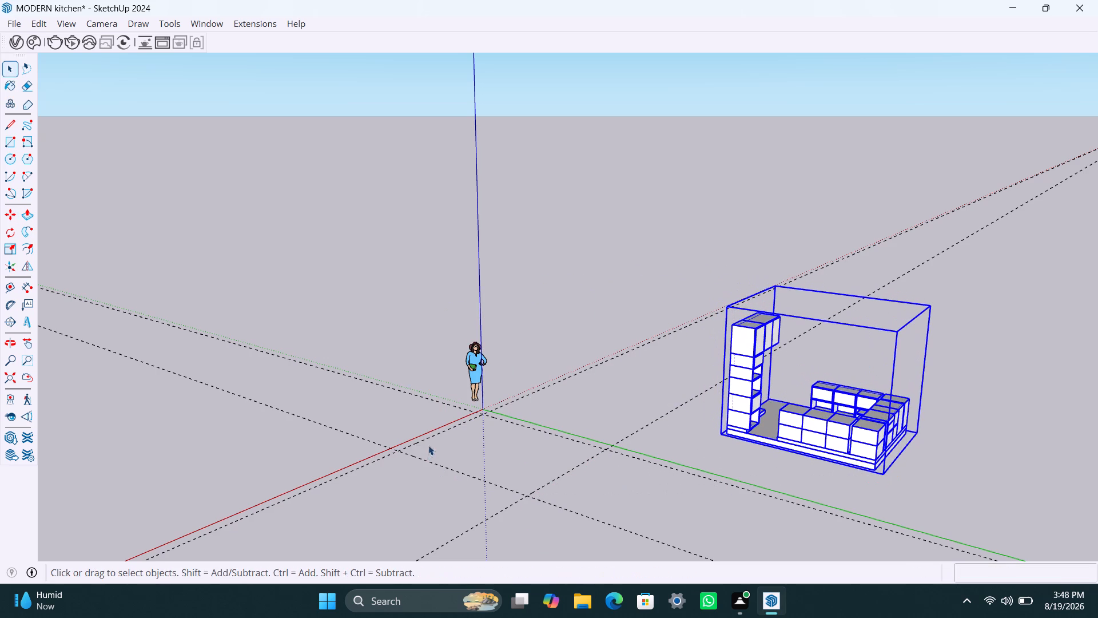
pyautogui.scroll(-6, 428, 449)
pyautogui.moveTo(377, 457); pyautogui.dragTo(557, 491, button='middle')
pyautogui.scroll(4, 510, 482)
pyautogui.click(345, 385)
# Draw a rectangle about 10' 3 3/4" by 13' 6 11/16" between the guide intersection near the origin and the diagonally opposite one.
pyautogui.scroll(2, 464, 457)
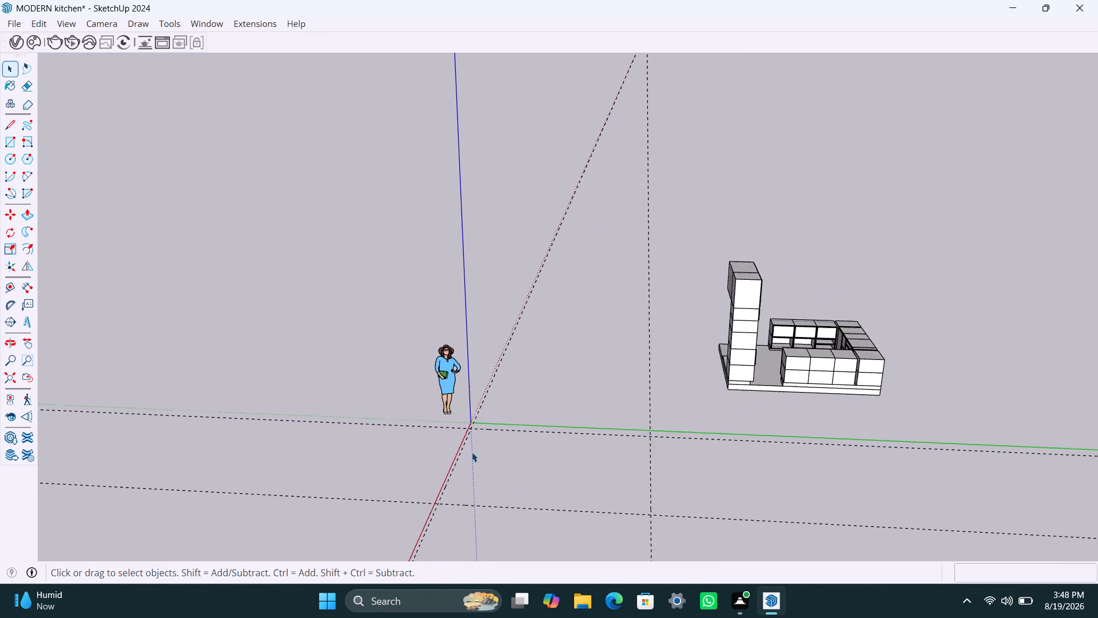
pyautogui.scroll(8, 472, 452)
pyautogui.scroll(-5, 482, 464)
pyautogui.moveTo(506, 476); pyautogui.dragTo(586, 378, button='middle')
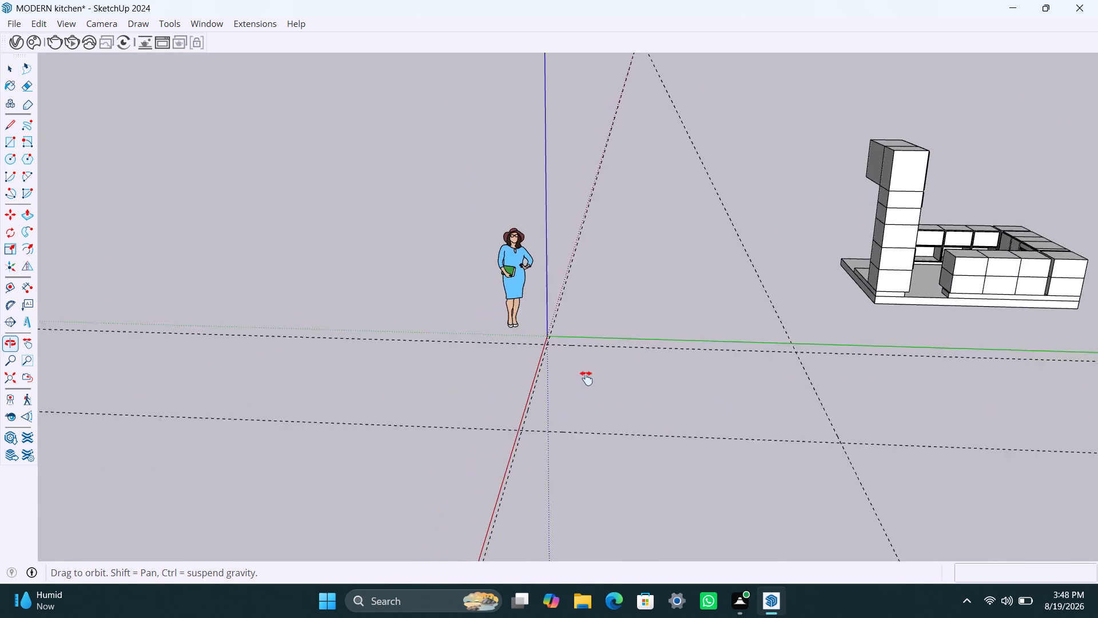
pyautogui.moveTo(586, 378); pyautogui.dragTo(586, 378, button='middle')
pyautogui.scroll(4, 562, 389)
pyautogui.press('r')
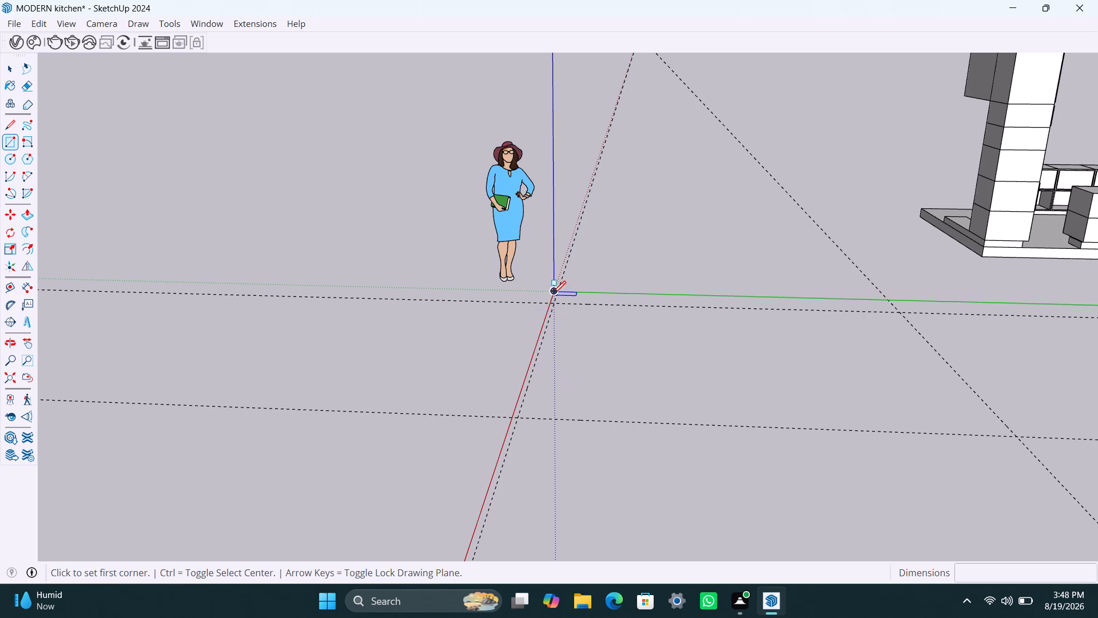
pyautogui.scroll(12, 542, 307)
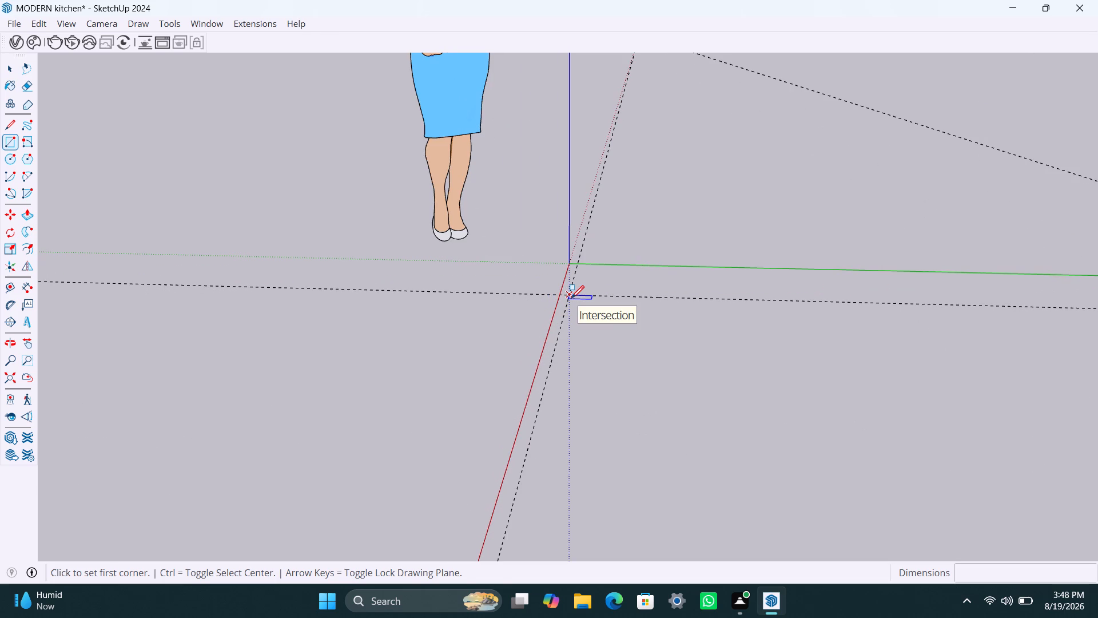
pyautogui.click(571, 298)
pyautogui.scroll(-19, 650, 373)
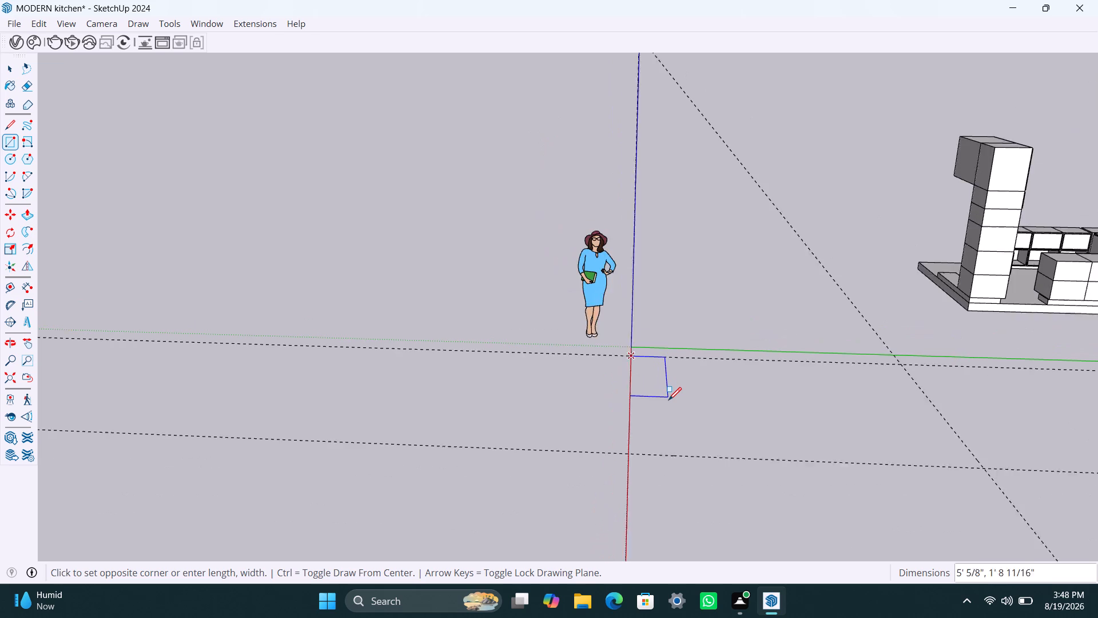
pyautogui.keyDown('shift'); pyautogui.moveTo(670, 401); pyautogui.dragTo(489, 313, button='middle'); pyautogui.keyUp('shift')
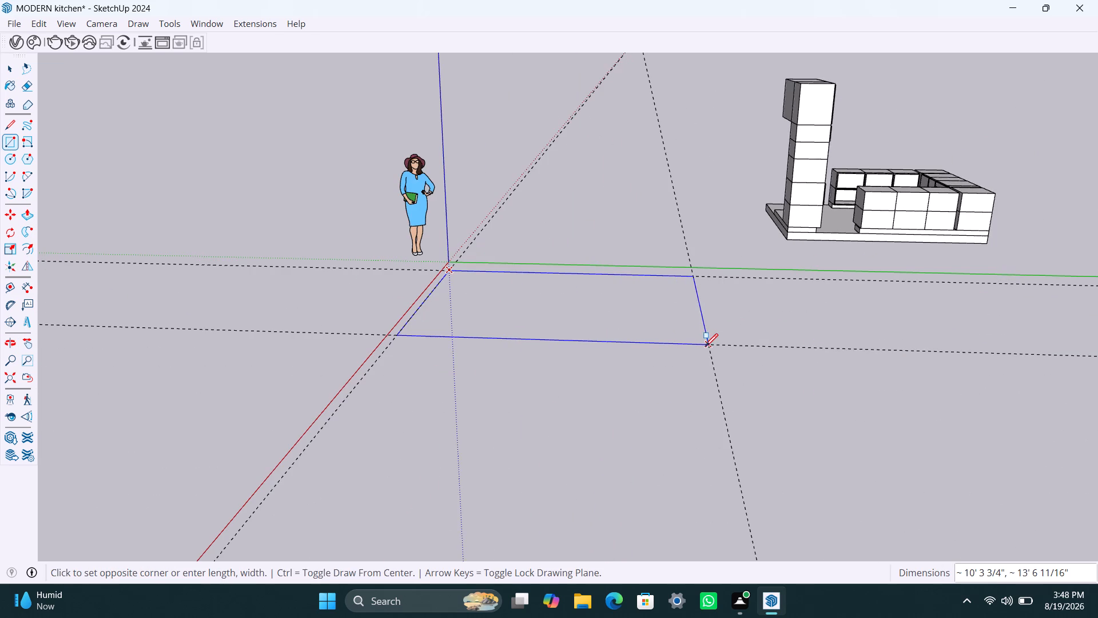
pyautogui.click(708, 345)
# Make the new rectangle's face and edges into a group.
pyautogui.press('space')
pyautogui.doubleClick(658, 313)
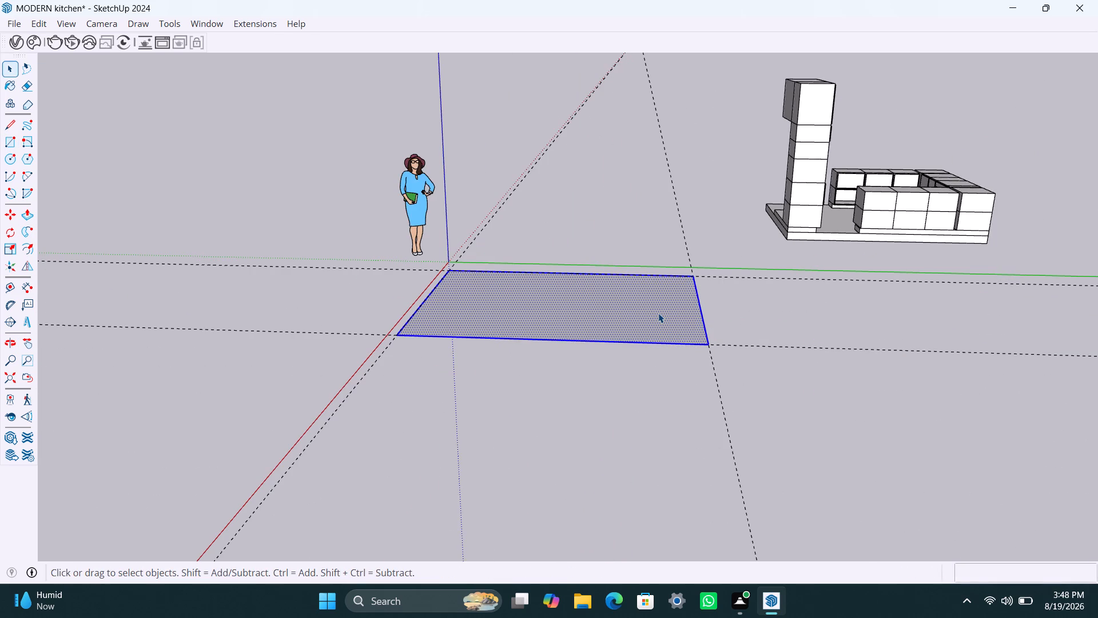
pyautogui.rightClick(622, 304)
pyautogui.click(673, 136)
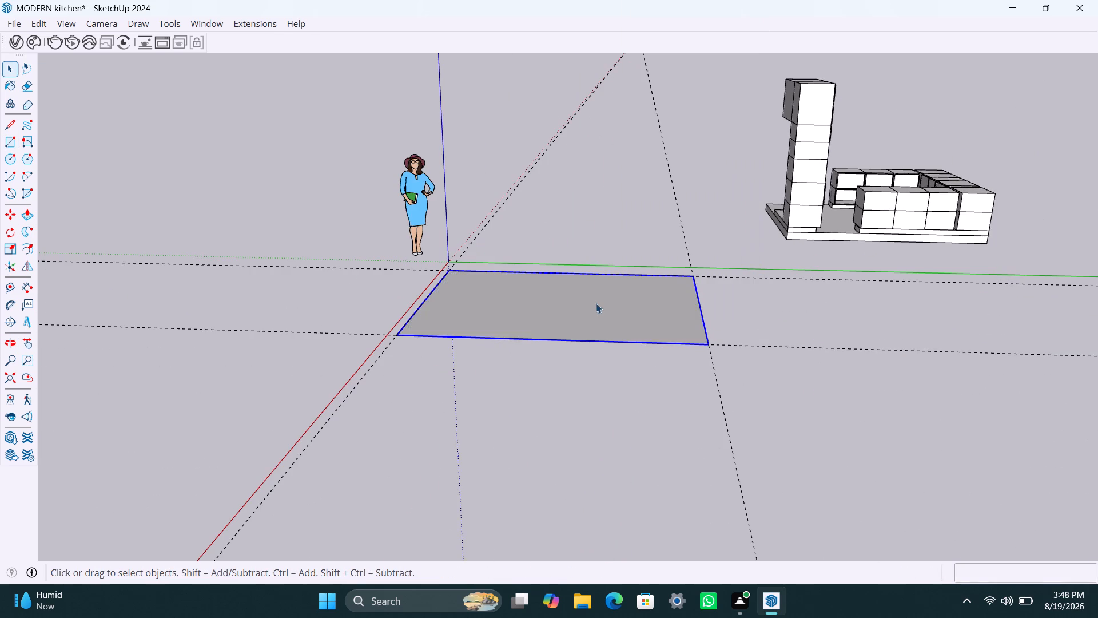
# Inside the rectangle group, offset the face's outline 9" inward.
pyautogui.doubleClick(595, 306)
pyautogui.click(584, 307)
pyautogui.scroll(-2, 564, 319)
pyautogui.moveTo(531, 323); pyautogui.dragTo(522, 438, button='middle')
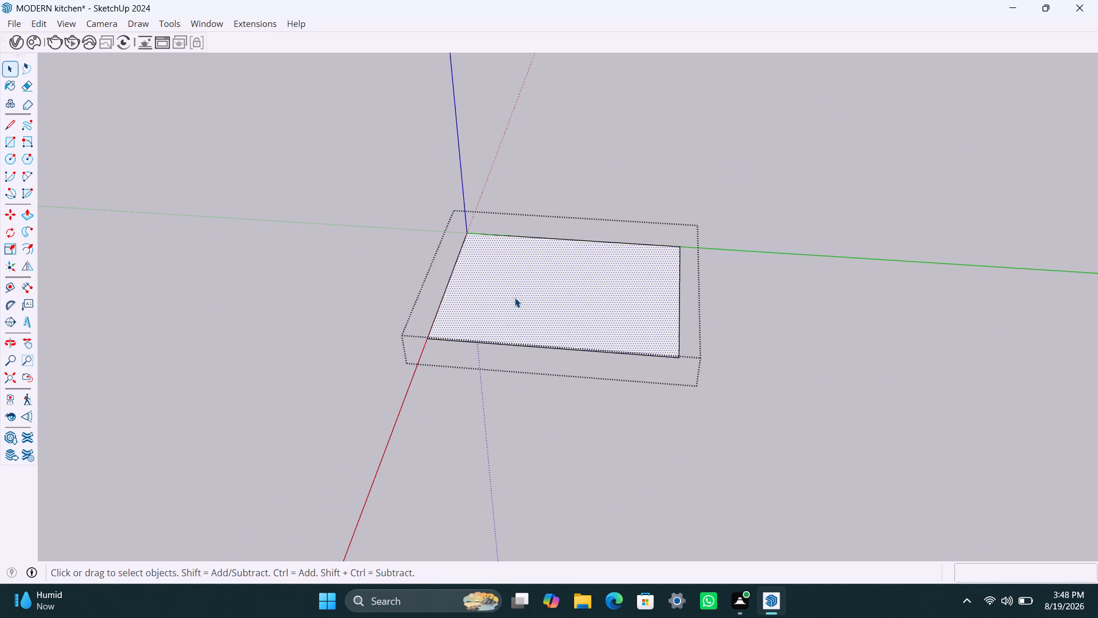
pyautogui.press('f')
pyautogui.click(494, 293)
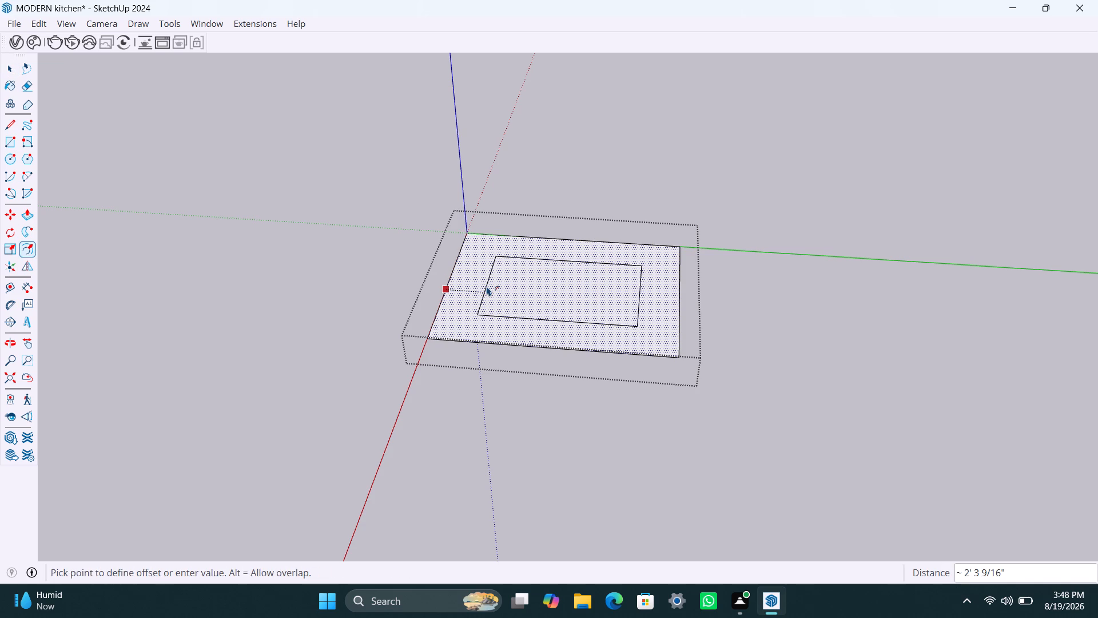
pyautogui.press('9')
pyautogui.hotkey('shift', '"')
pyautogui.press('Return')
# Move the inner long edge opposite the green axis 4.5" outward along the red axis toward the outer edge.
pyautogui.scroll(-5, 250, 362)
pyautogui.moveTo(236, 386); pyautogui.dragTo(733, 464, button='middle')
pyautogui.scroll(2, 500, 424)
pyautogui.moveTo(475, 454); pyautogui.dragTo(524, 477, button='middle')
pyautogui.scroll(2, 542, 397)
pyautogui.moveTo(541, 416); pyautogui.dragTo(541, 418, button='middle')
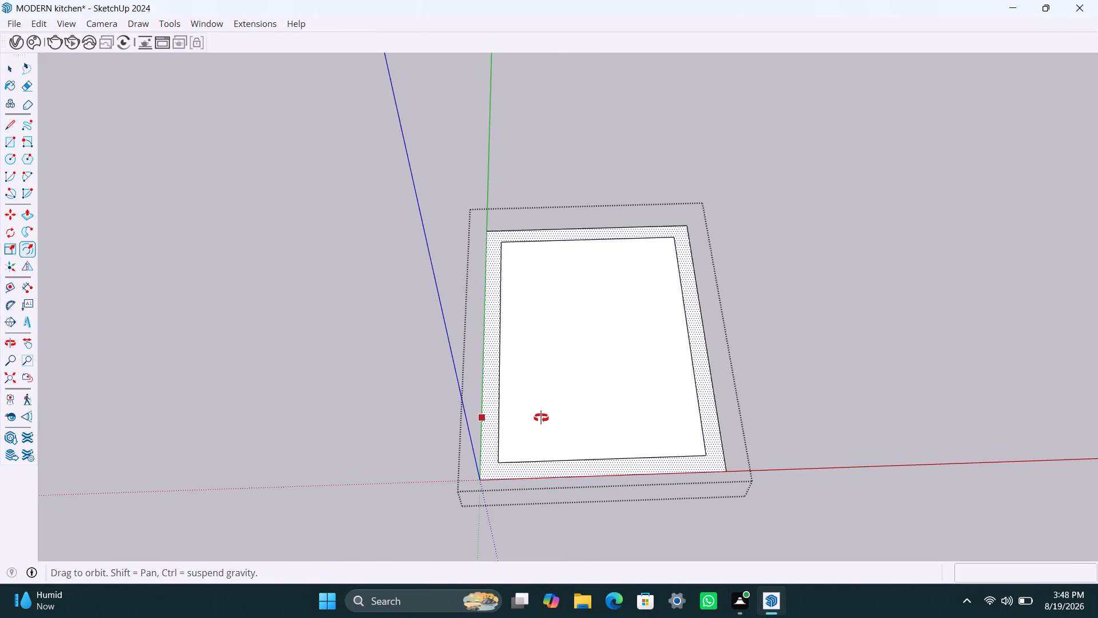
pyautogui.moveTo(541, 418); pyautogui.dragTo(528, 423, button='middle')
pyautogui.press('space')
pyautogui.click(693, 379)
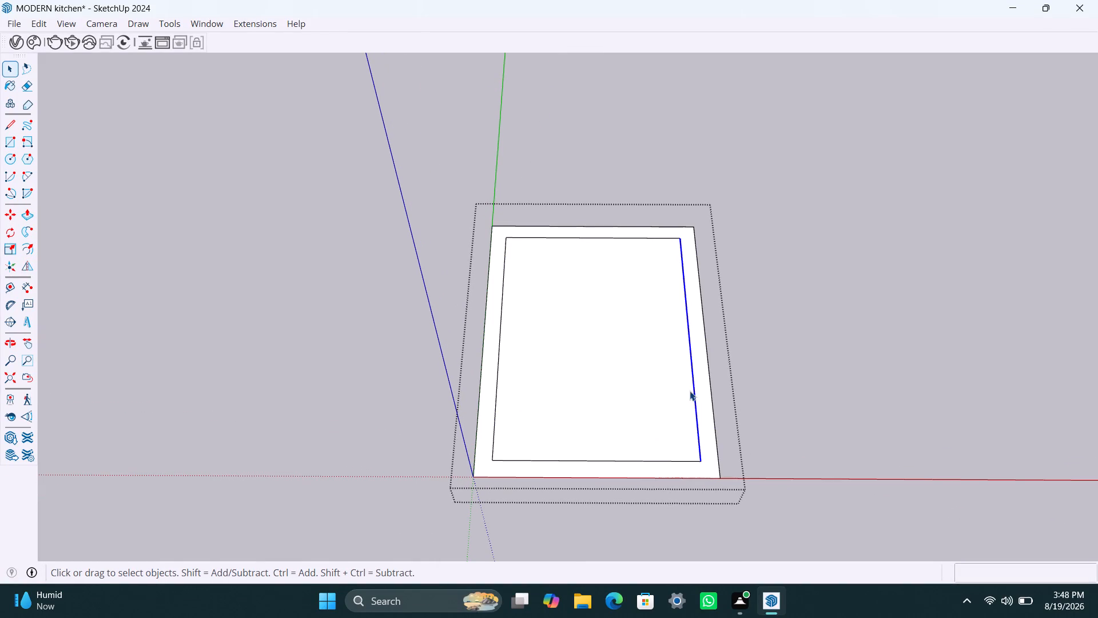
pyautogui.press('m')
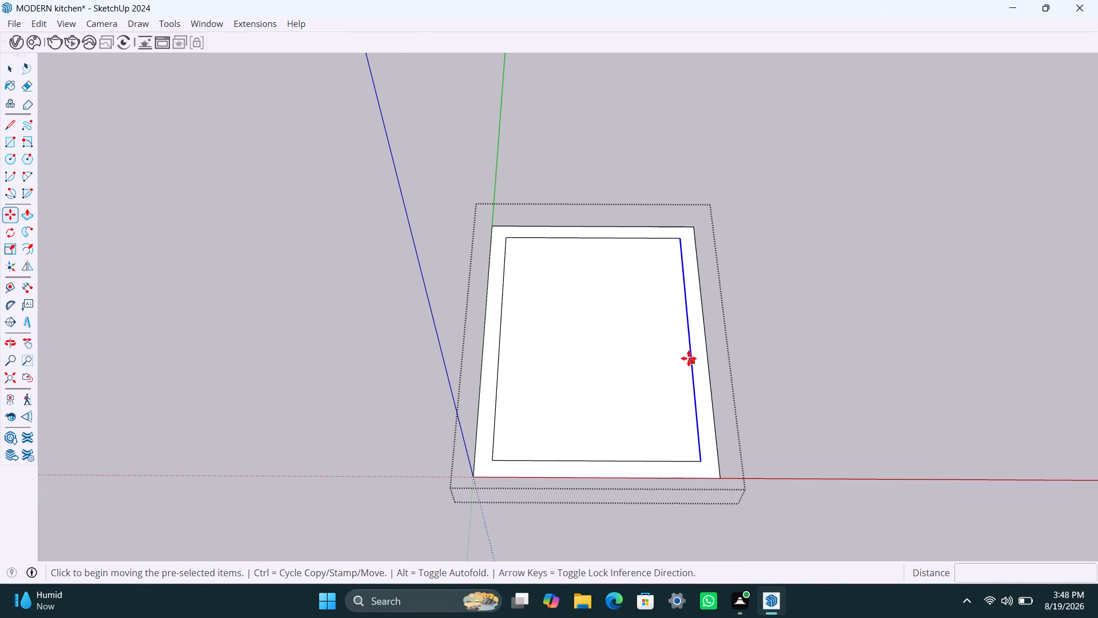
pyautogui.click(690, 355)
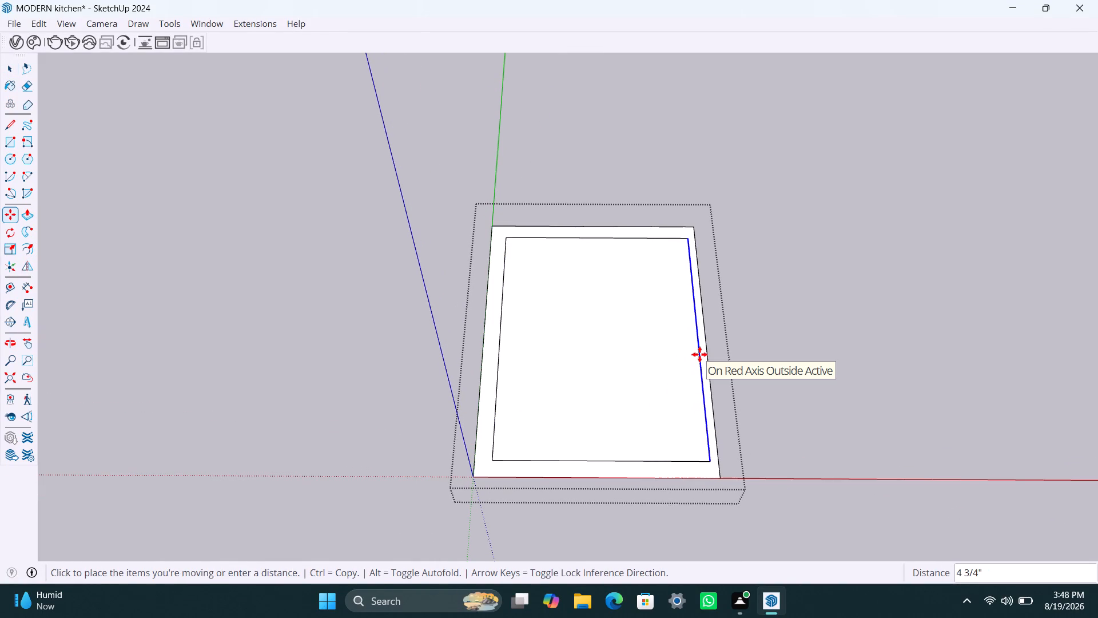
pyautogui.write('4.5"')
pyautogui.press('Return')
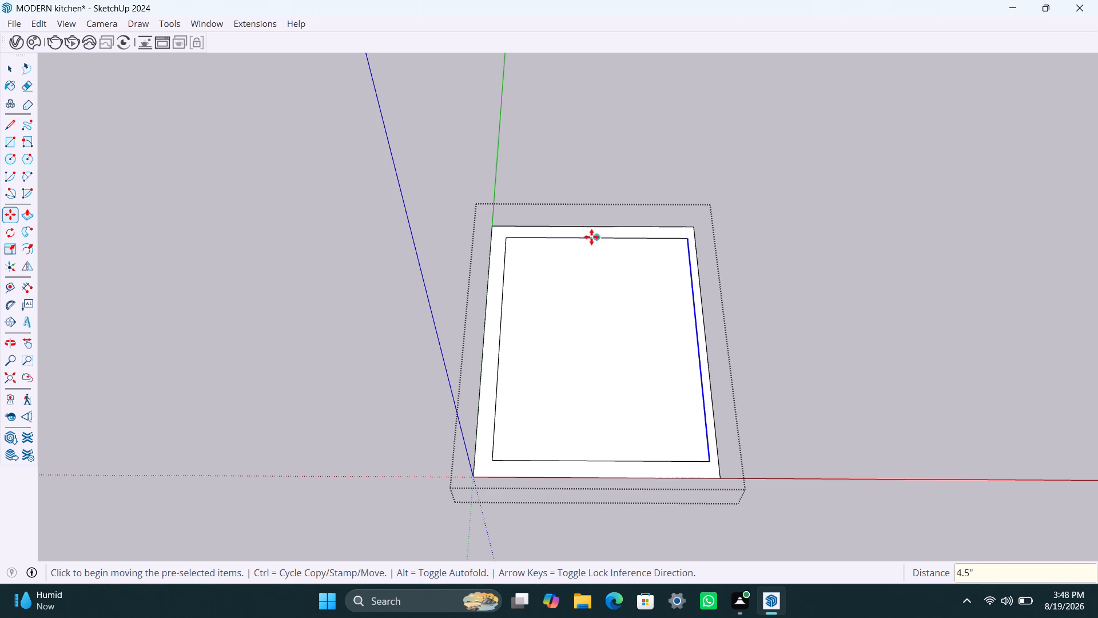
# Move the inner short edge beside the red axis 4.5" outward along the green axis and leave the group.
pyautogui.press('space')
pyautogui.click(591, 237)
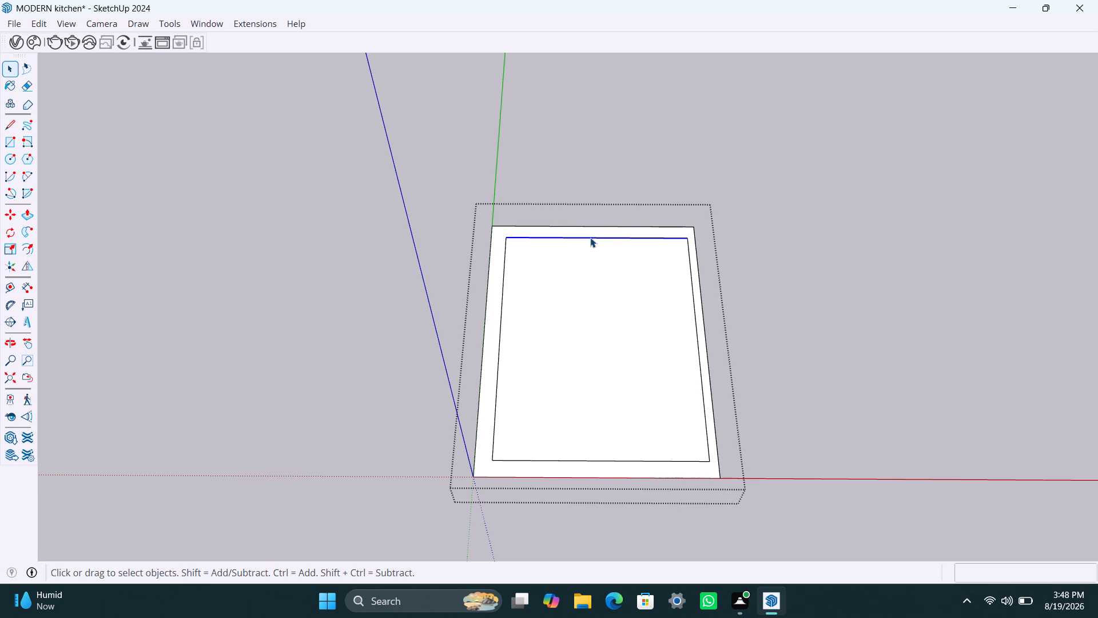
pyautogui.click(595, 461)
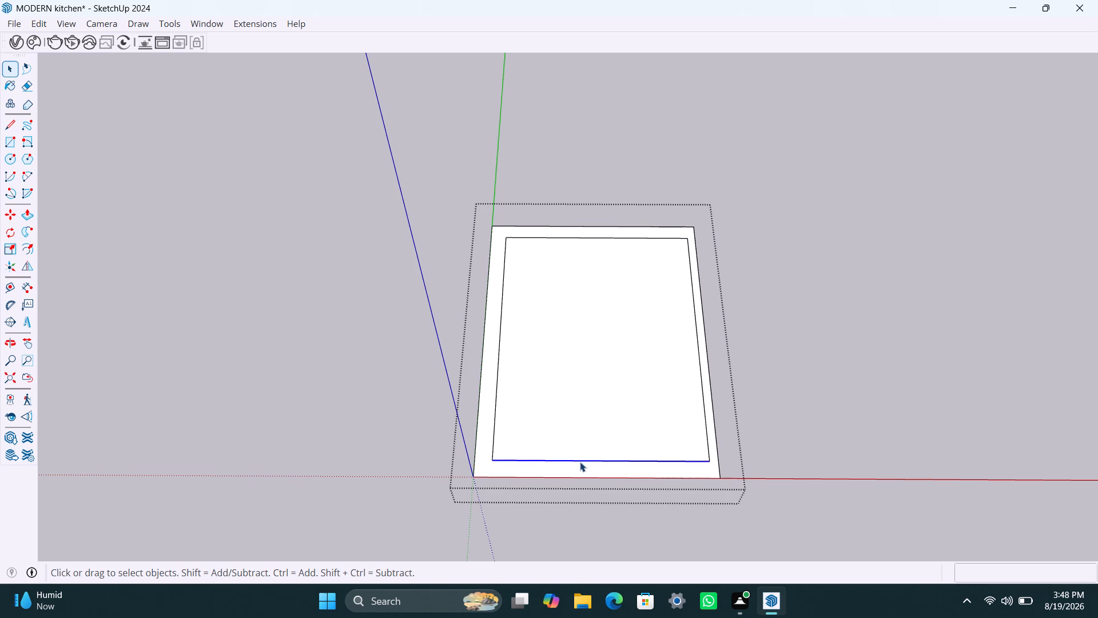
pyautogui.press('m')
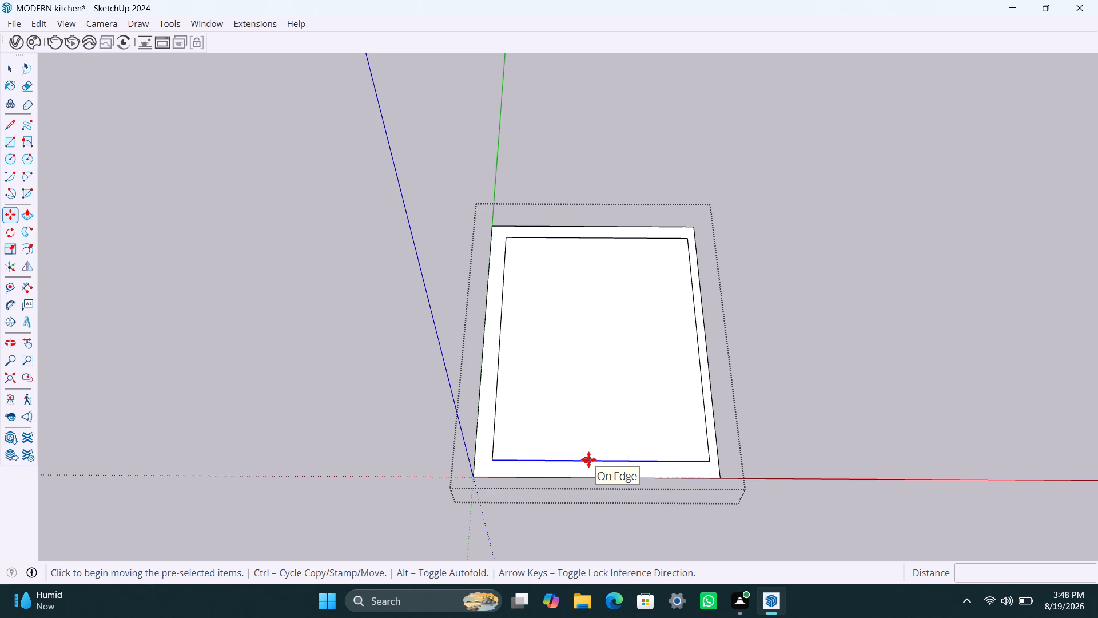
pyautogui.click(588, 459)
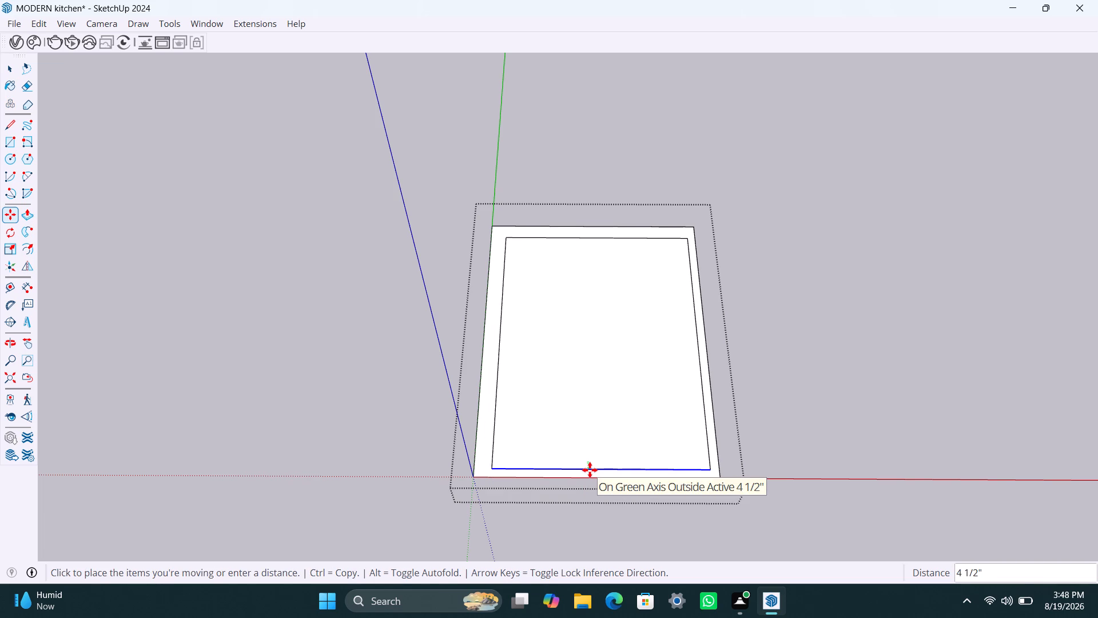
pyautogui.write('4.5"')
pyautogui.press('Return')
pyautogui.press('space')
pyautogui.click(755, 437)
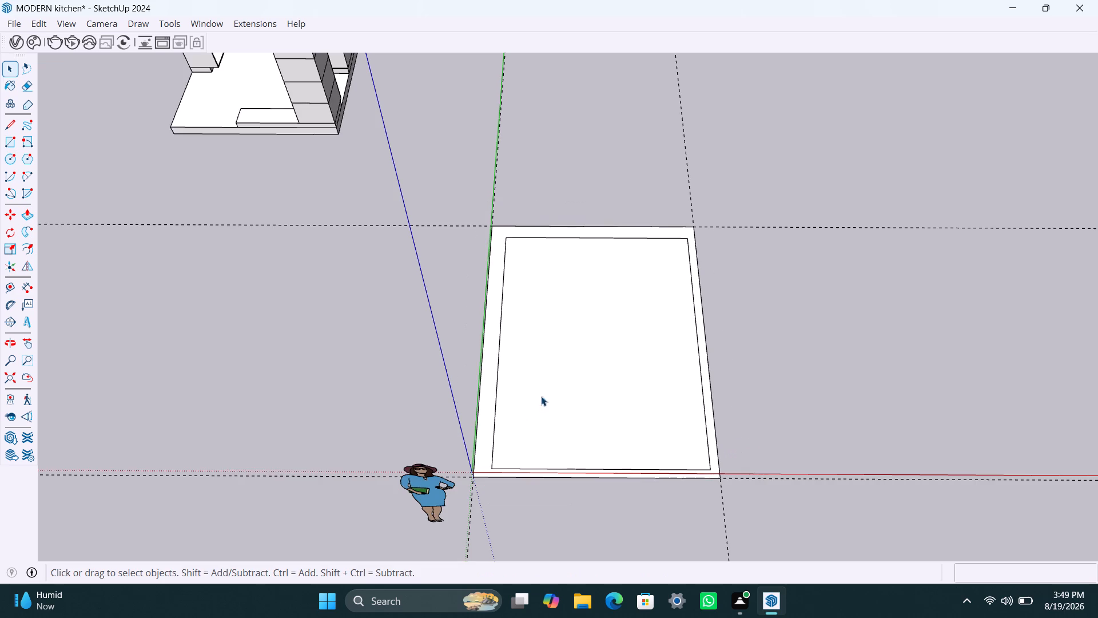
# Delete the central face inside the rectangle group, keeping only the perimeter band, and leave the group.
pyautogui.click(549, 392)
pyautogui.tripleClick(578, 390)
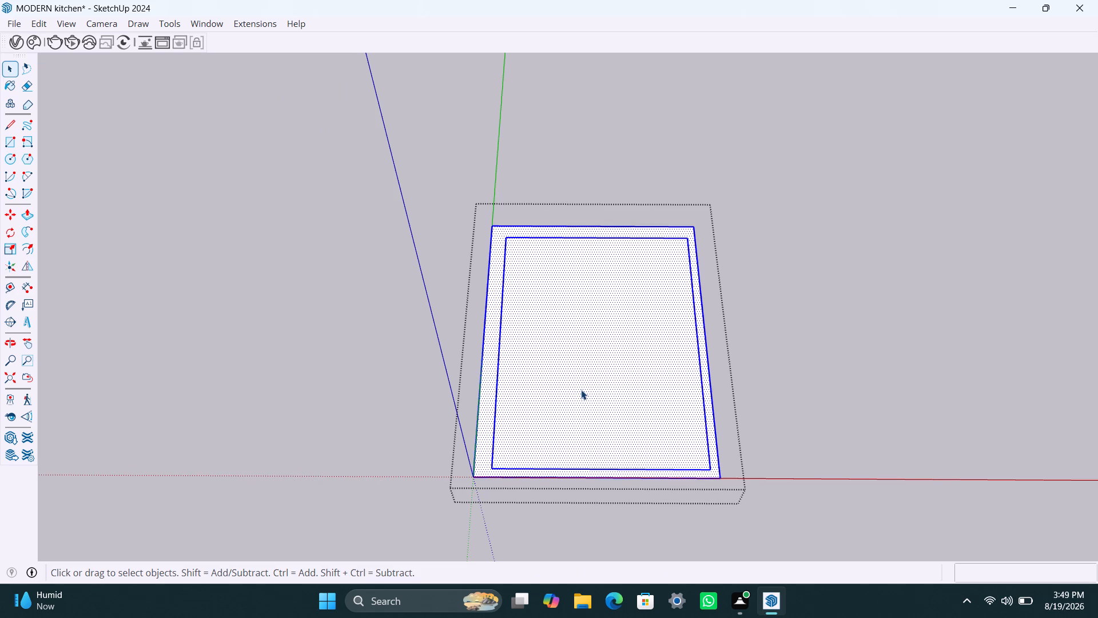
pyautogui.click(581, 390)
pyautogui.click(599, 394)
pyautogui.press('Delete')
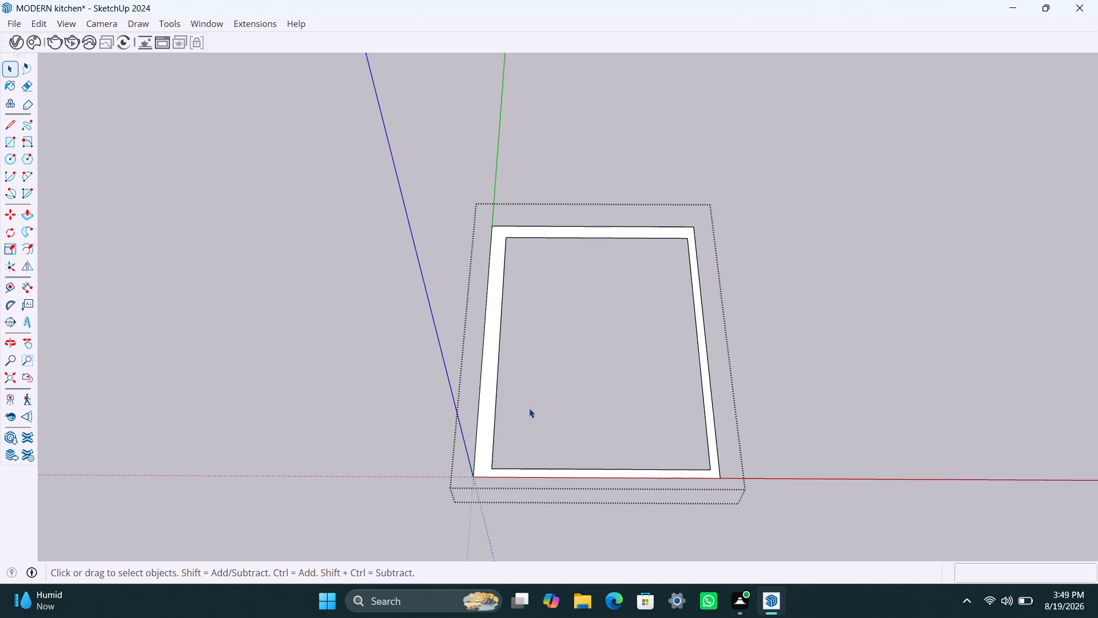
pyautogui.scroll(-5, 505, 397)
pyautogui.click(437, 297)
# Delete all the guide lines from the model.
pyautogui.scroll(2, 518, 425)
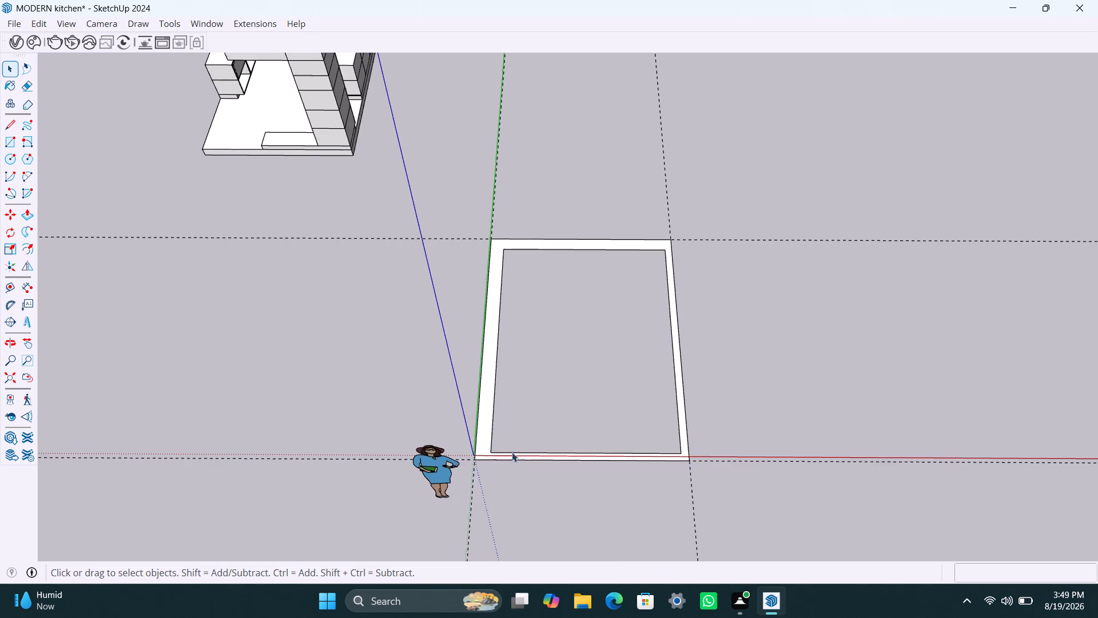
pyautogui.scroll(15, 502, 456)
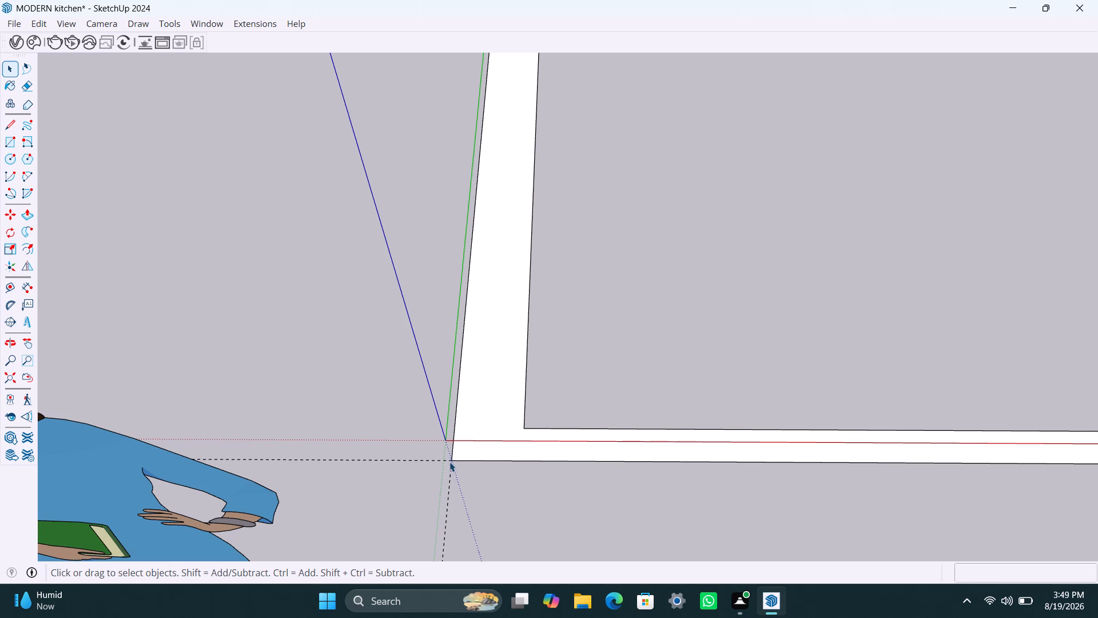
pyautogui.click(454, 460)
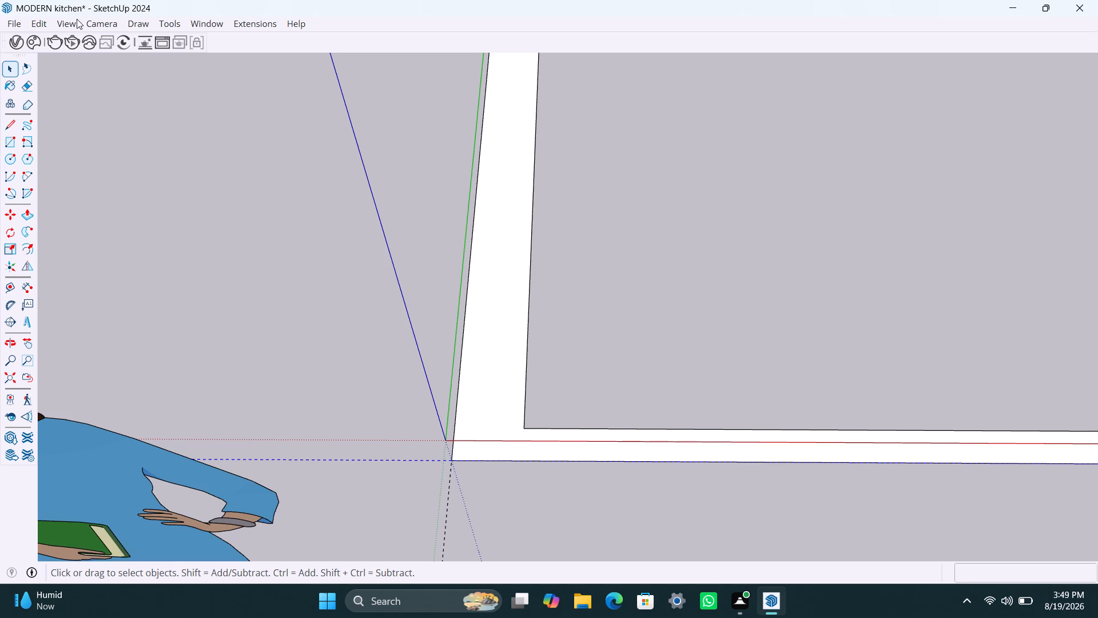
pyautogui.click(47, 23)
pyautogui.click(104, 175)
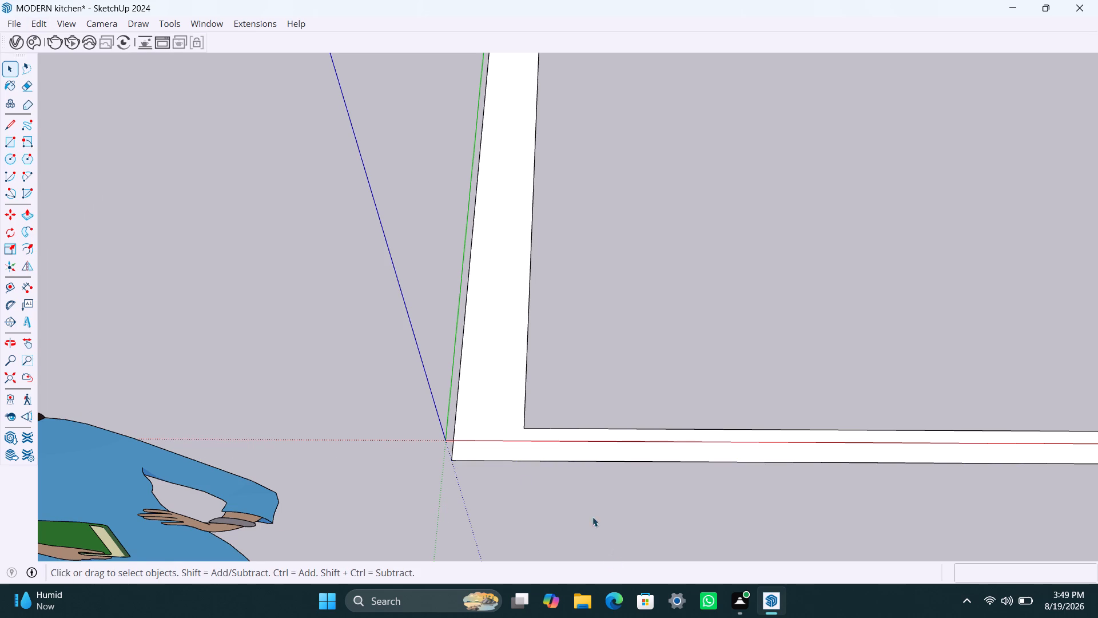
# Move the perimeter band group by its outer corner onto the origin and deselect it.
pyautogui.click(508, 426)
pyautogui.press('m')
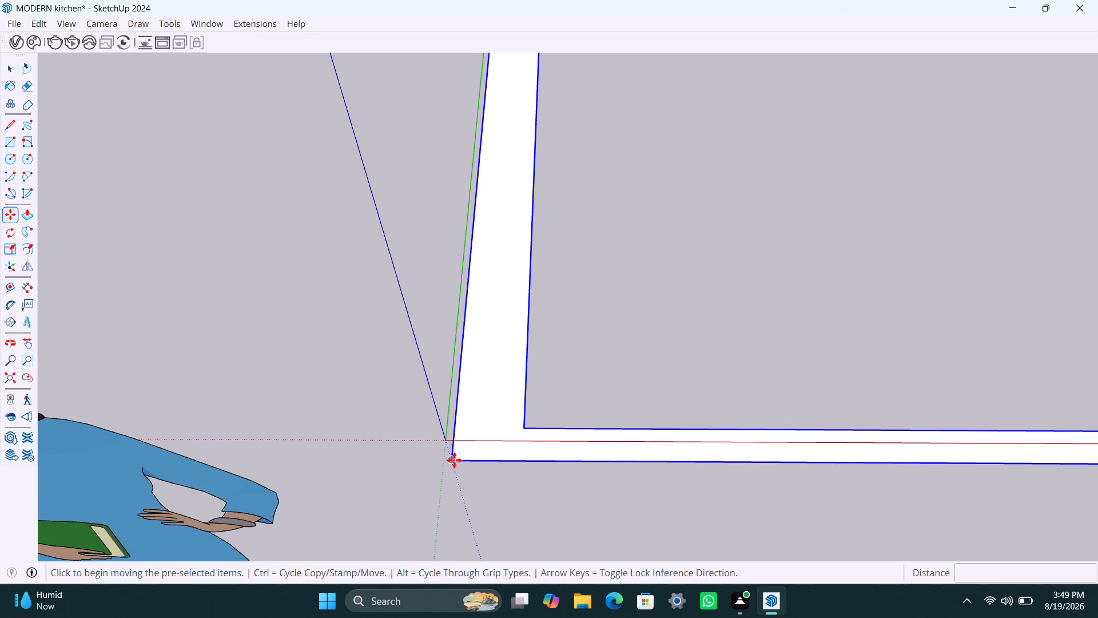
pyautogui.click(452, 459)
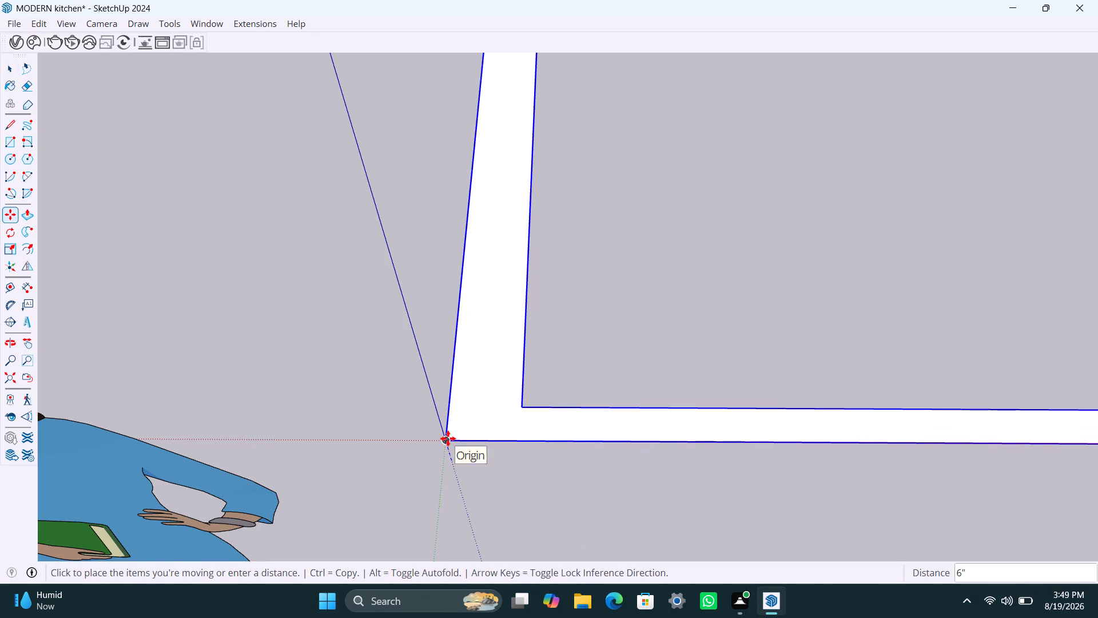
pyautogui.click(448, 438)
pyautogui.press('space')
pyautogui.click(381, 422)
# Move the grouped kitchen from its spot beyond the origin onto the perimeter band, near the inner corner by the red axis.
pyautogui.scroll(-17, 459, 408)
pyautogui.scroll(-5, 656, 248)
pyautogui.click(322, 97)
pyautogui.click(343, 117)
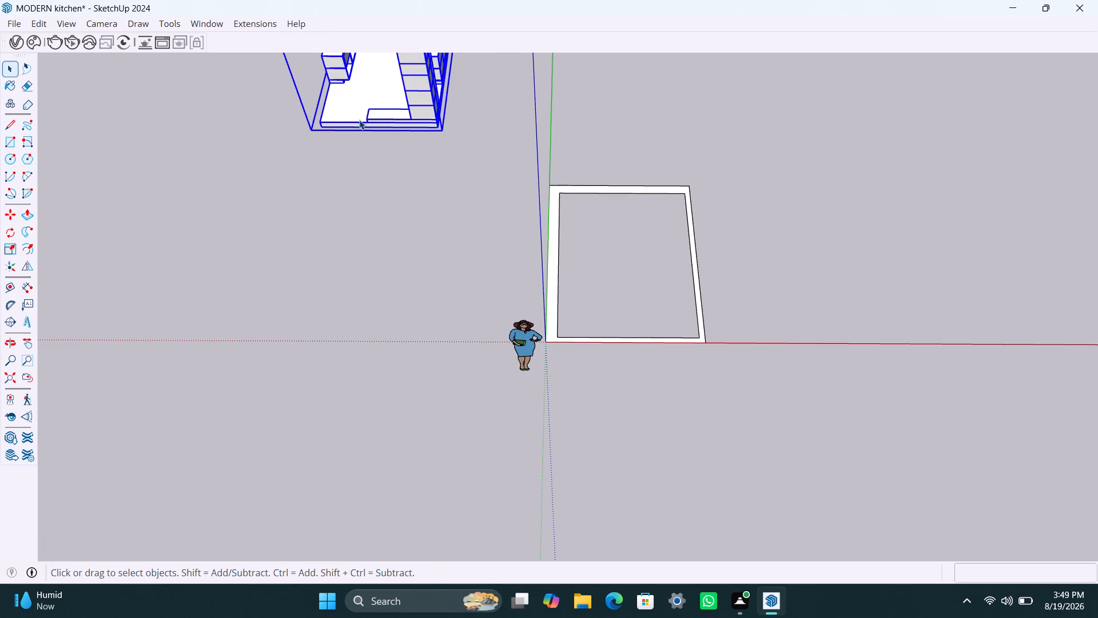
pyautogui.press('m')
pyautogui.click(441, 131)
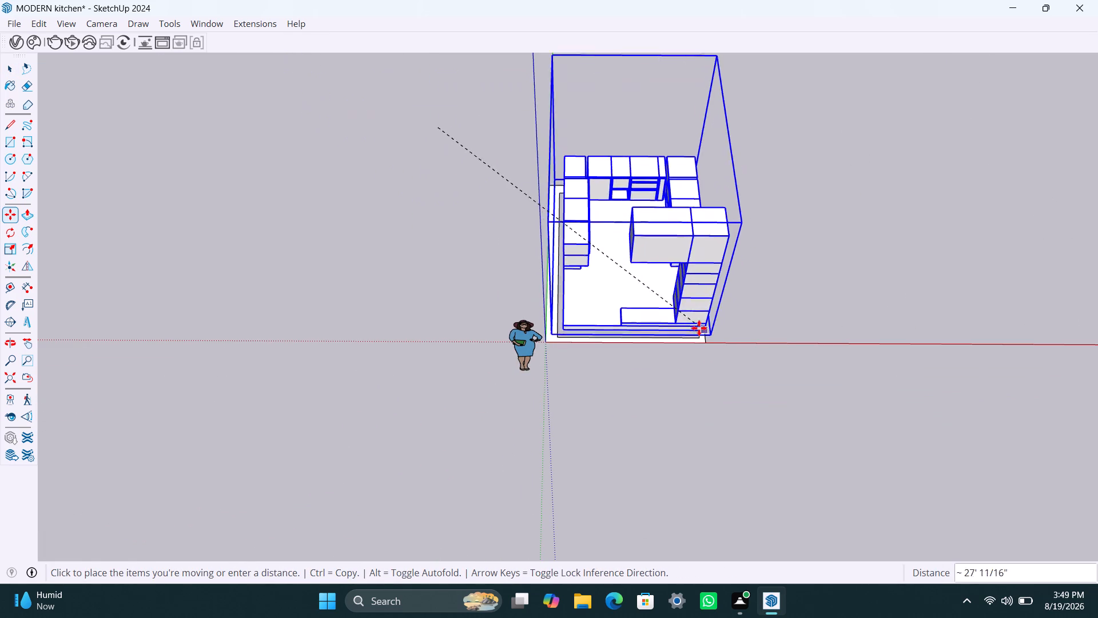
pyautogui.click(698, 333)
pyautogui.press('space')
pyautogui.click(739, 326)
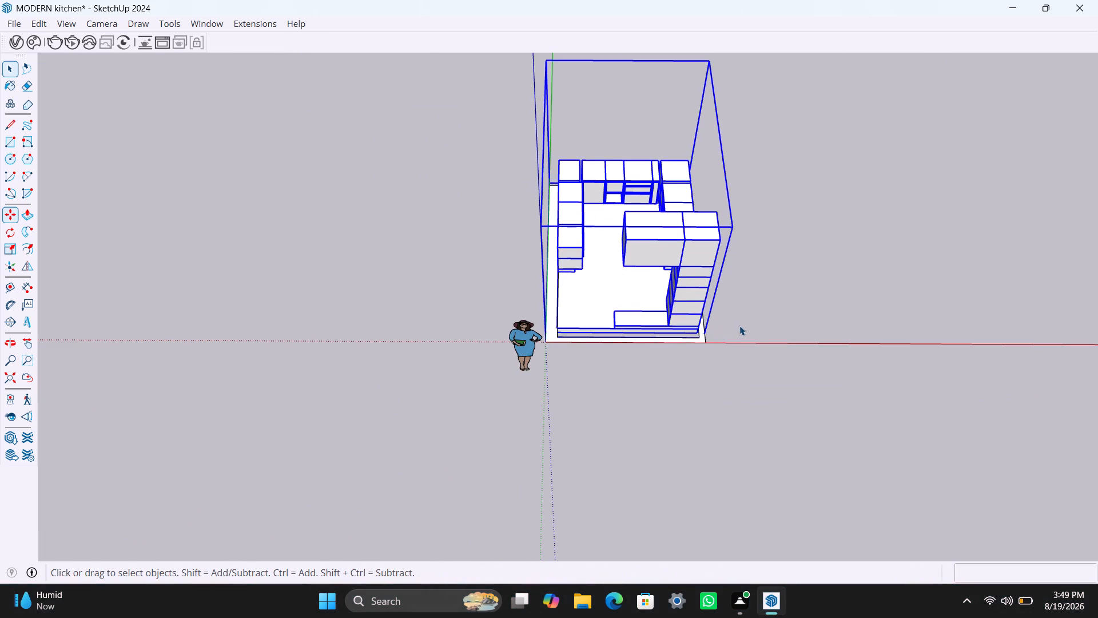
# Move the kitchen group again by its floor's bottom corner onto the perimeter band's inner corner near the red axis.
pyautogui.scroll(14, 674, 334)
pyautogui.click(730, 337)
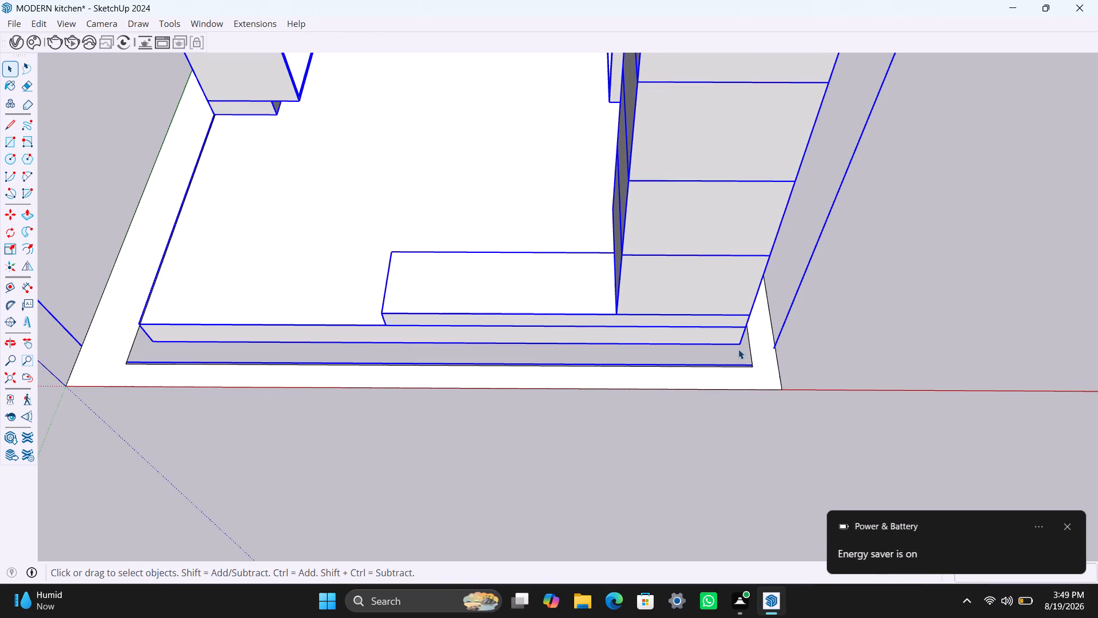
pyautogui.press('m')
pyautogui.click(740, 345)
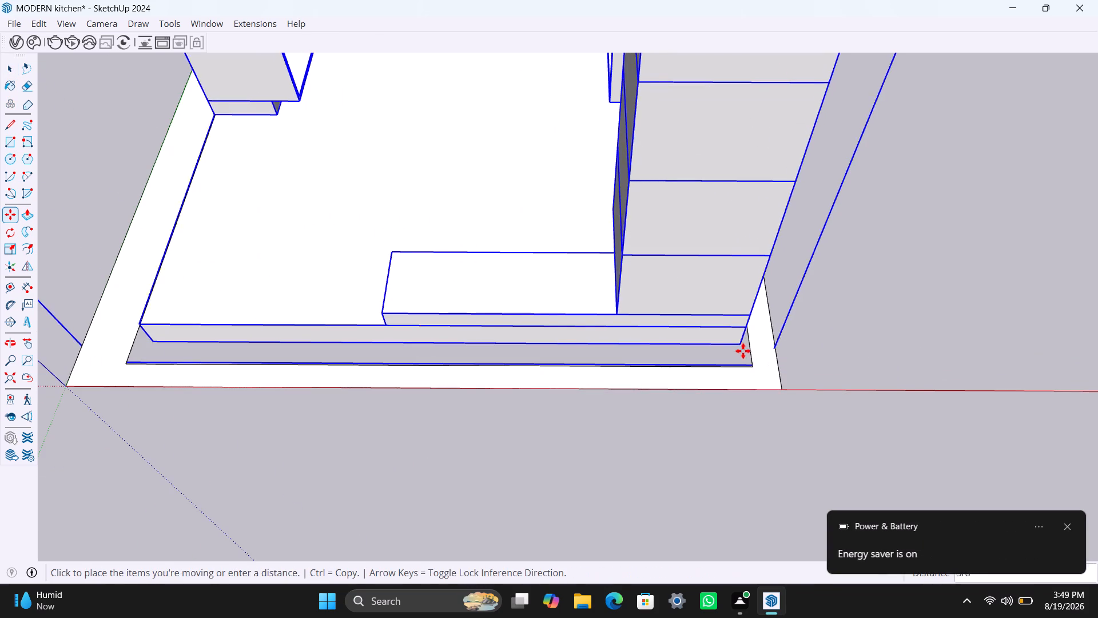
pyautogui.click(747, 367)
pyautogui.press('space')
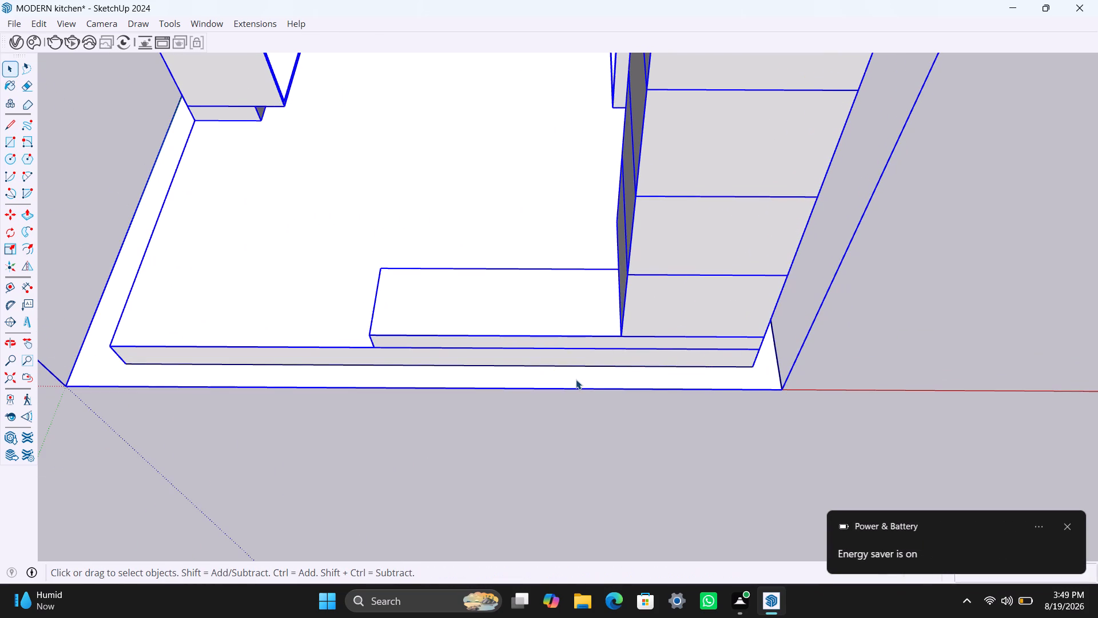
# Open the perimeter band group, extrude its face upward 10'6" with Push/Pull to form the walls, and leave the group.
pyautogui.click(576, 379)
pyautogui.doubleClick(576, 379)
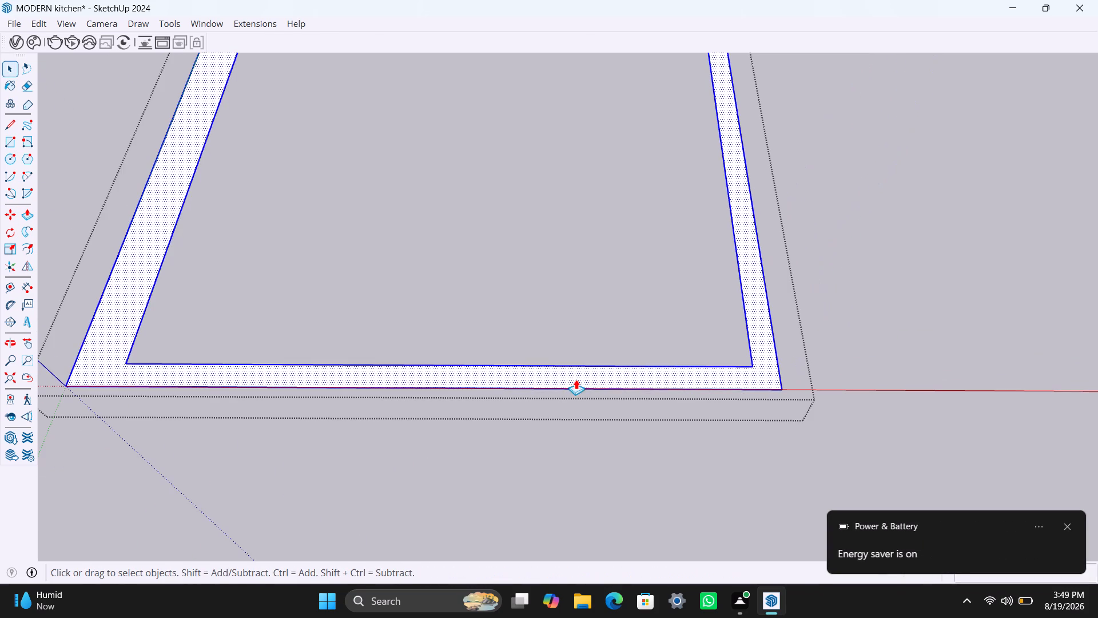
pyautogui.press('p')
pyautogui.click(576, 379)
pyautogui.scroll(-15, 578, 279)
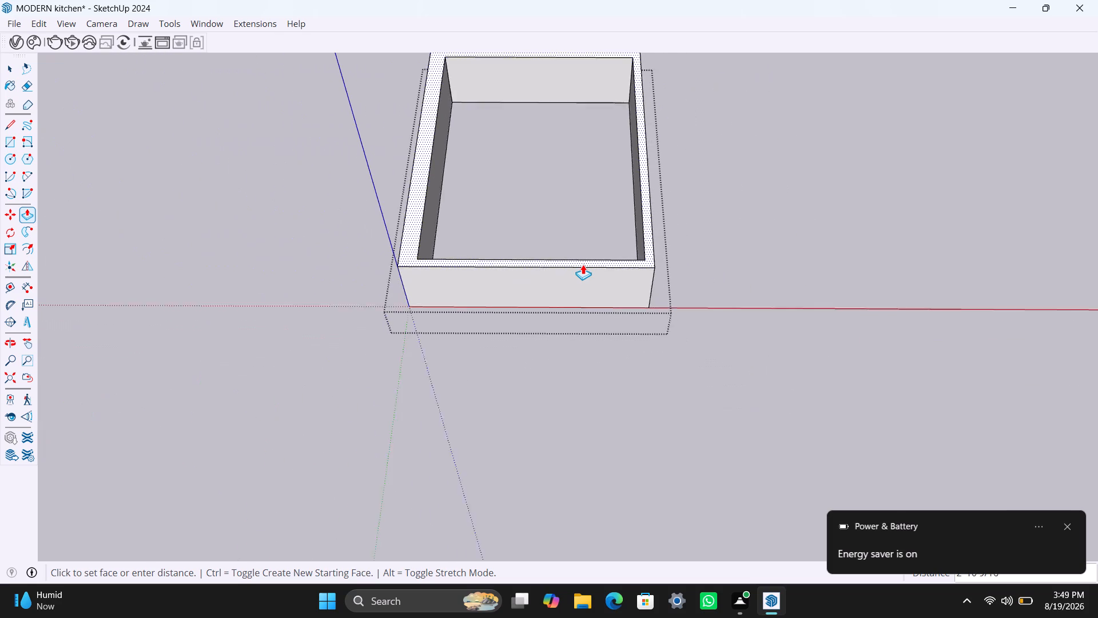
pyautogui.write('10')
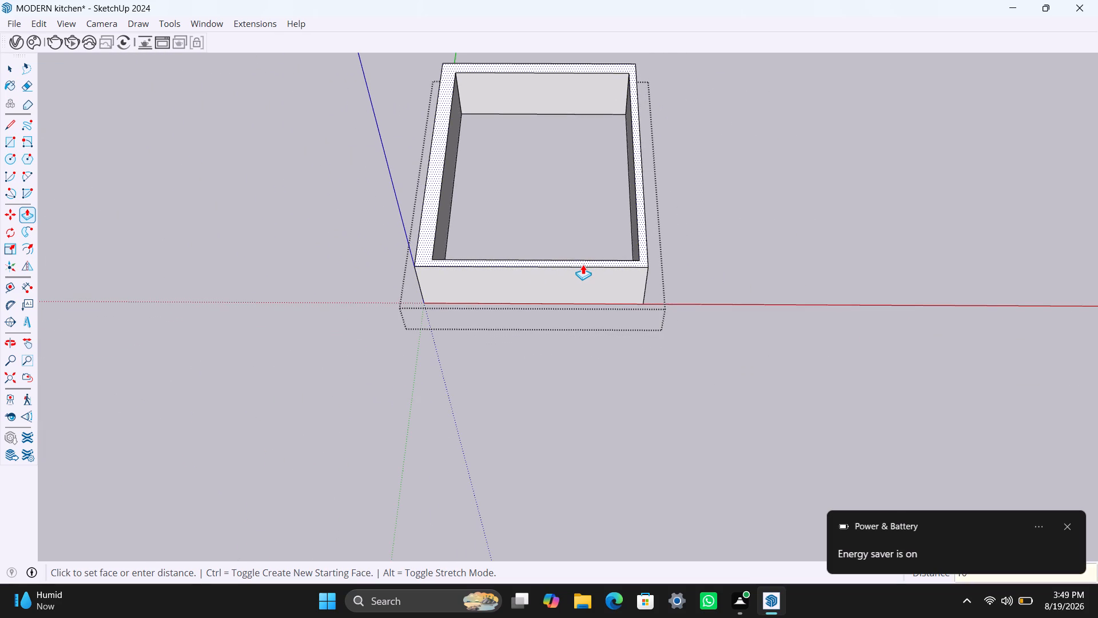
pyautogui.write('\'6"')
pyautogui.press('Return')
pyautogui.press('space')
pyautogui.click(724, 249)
# Examine the extruded walls and the kitchen inside them from several sides.
pyautogui.scroll(-6, 644, 270)
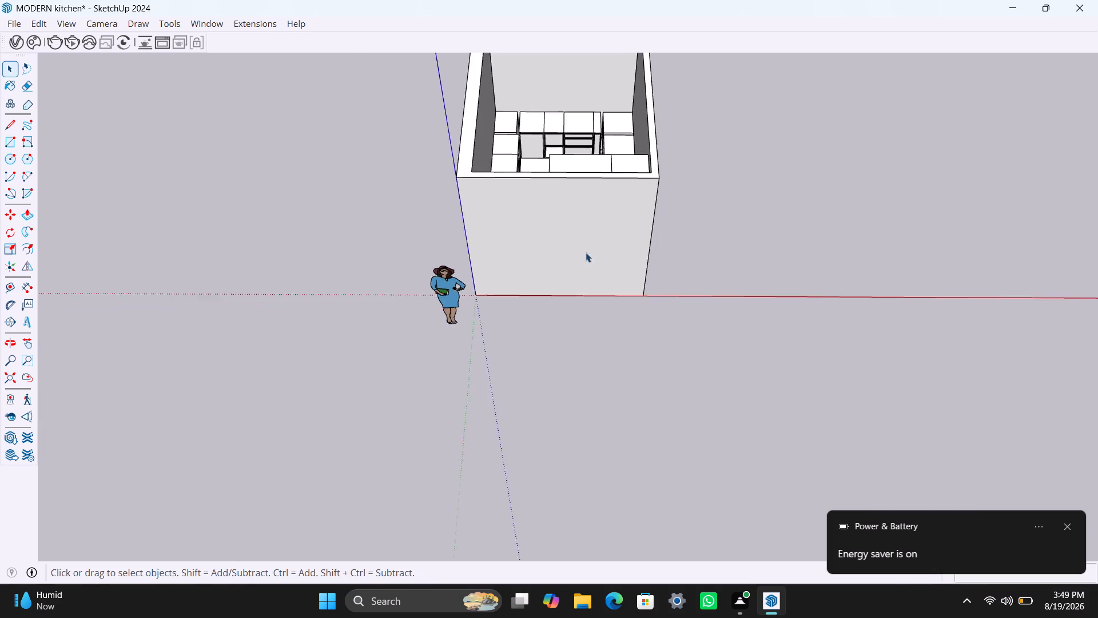
pyautogui.scroll(-6, 586, 252)
pyautogui.moveTo(551, 265); pyautogui.dragTo(793, 228, button='middle')
pyautogui.scroll(4, 401, 275)
pyautogui.moveTo(365, 269); pyautogui.dragTo(715, 275, button='middle')
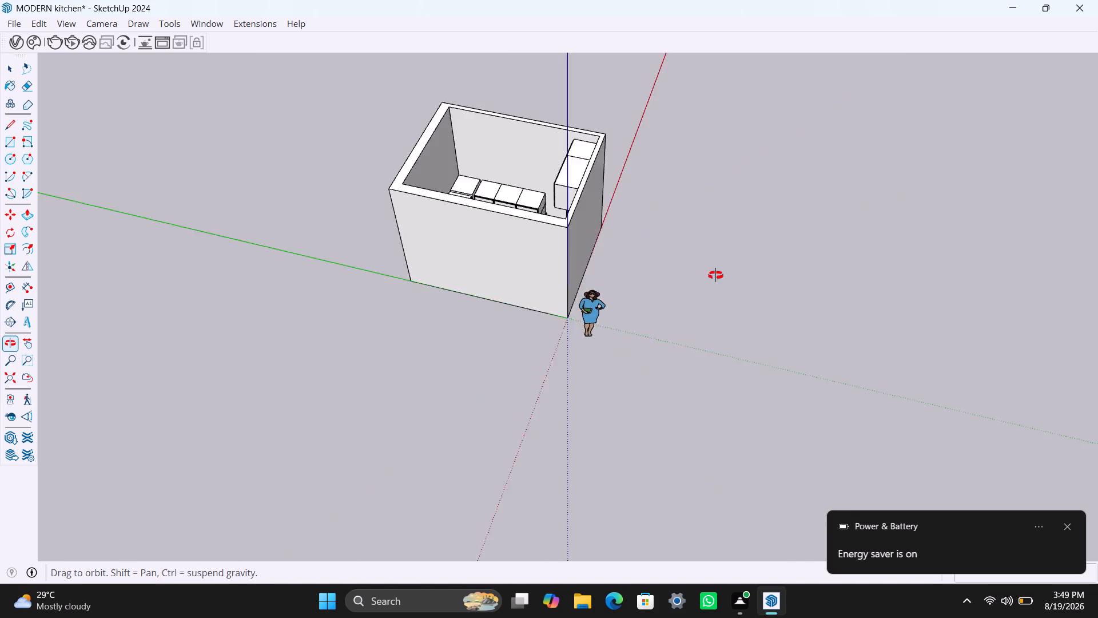
pyautogui.moveTo(715, 275); pyautogui.dragTo(819, 251, button='middle')
pyautogui.scroll(3, 321, 222)
pyautogui.moveTo(358, 230); pyautogui.dragTo(601, 232, button='middle')
pyautogui.scroll(2, 424, 235)
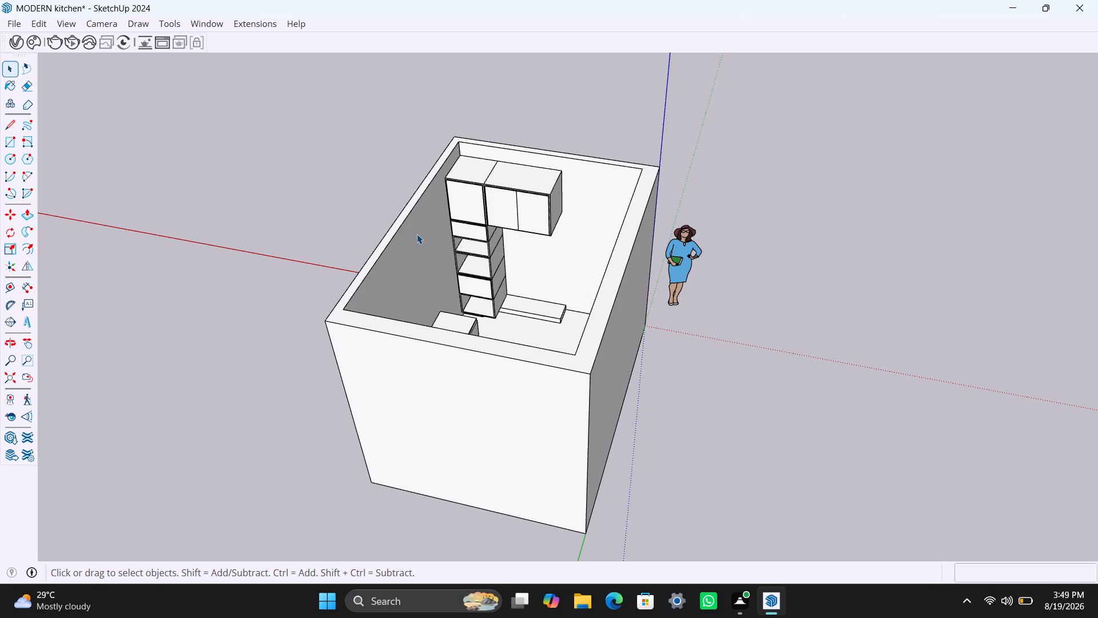
# Save the kitchen model.
pyautogui.hotkey('ctrl', 's')
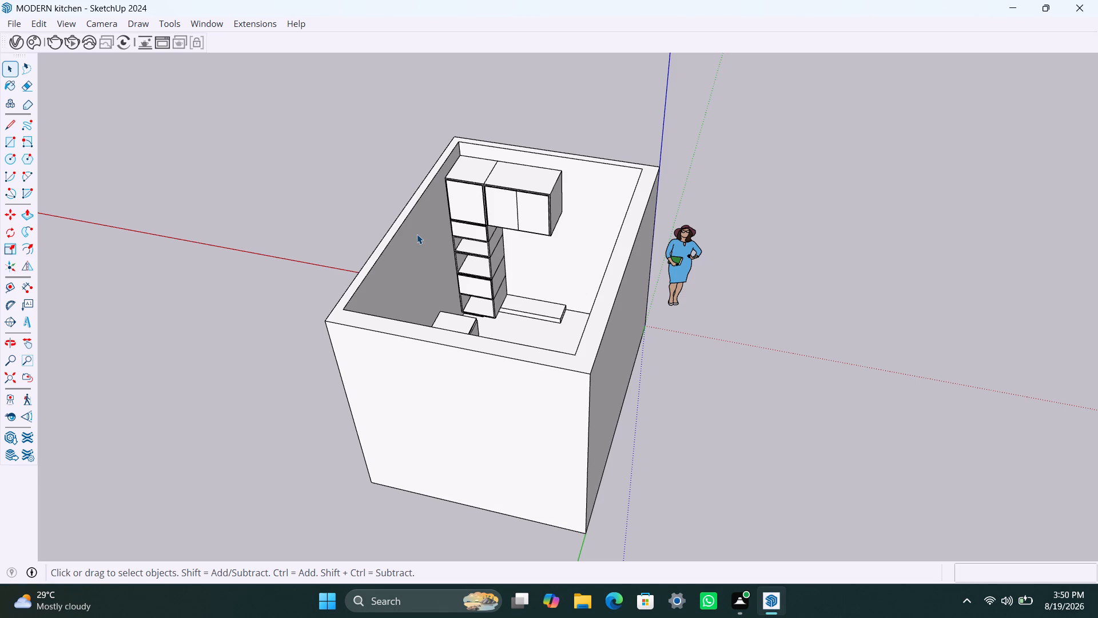
# Inspect the kitchen interior from above and around, checking how the cabinets sit against the walls.
pyautogui.scroll(-3, 494, 266)
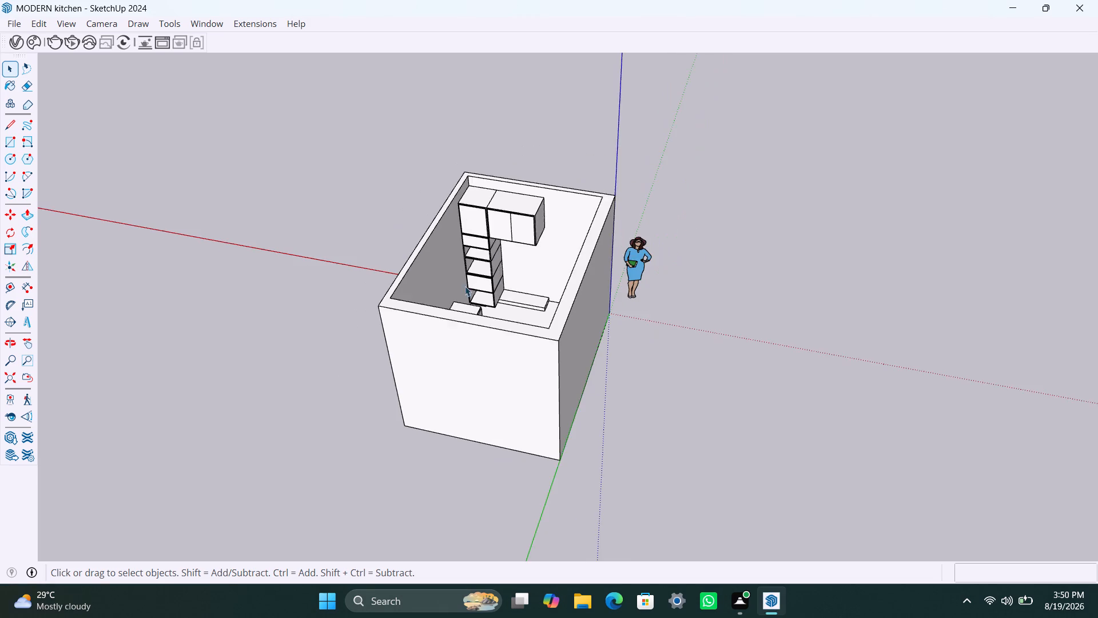
pyautogui.moveTo(470, 290); pyautogui.dragTo(614, 318, button='middle')
pyautogui.scroll(3, 537, 298)
pyautogui.moveTo(511, 322); pyautogui.dragTo(545, 415, button='middle')
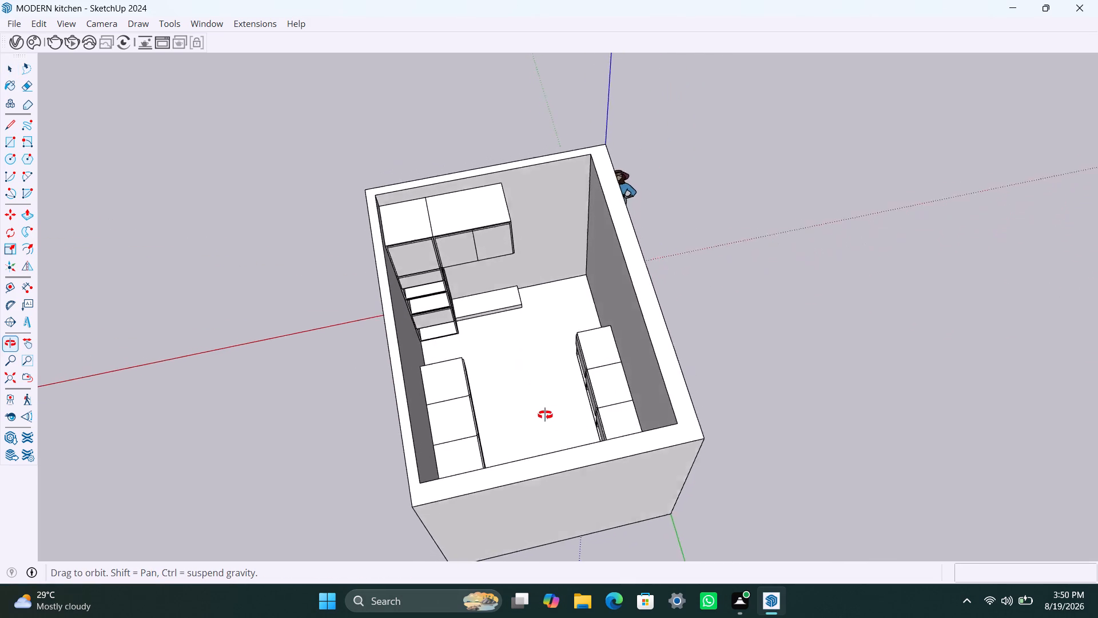
pyautogui.moveTo(545, 415); pyautogui.dragTo(547, 417, button='middle')
pyautogui.scroll(4, 404, 367)
pyautogui.moveTo(367, 386); pyautogui.dragTo(405, 388, button='middle')
pyautogui.scroll(4, 421, 399)
pyautogui.moveTo(440, 389); pyautogui.dragTo(438, 389, button='middle')
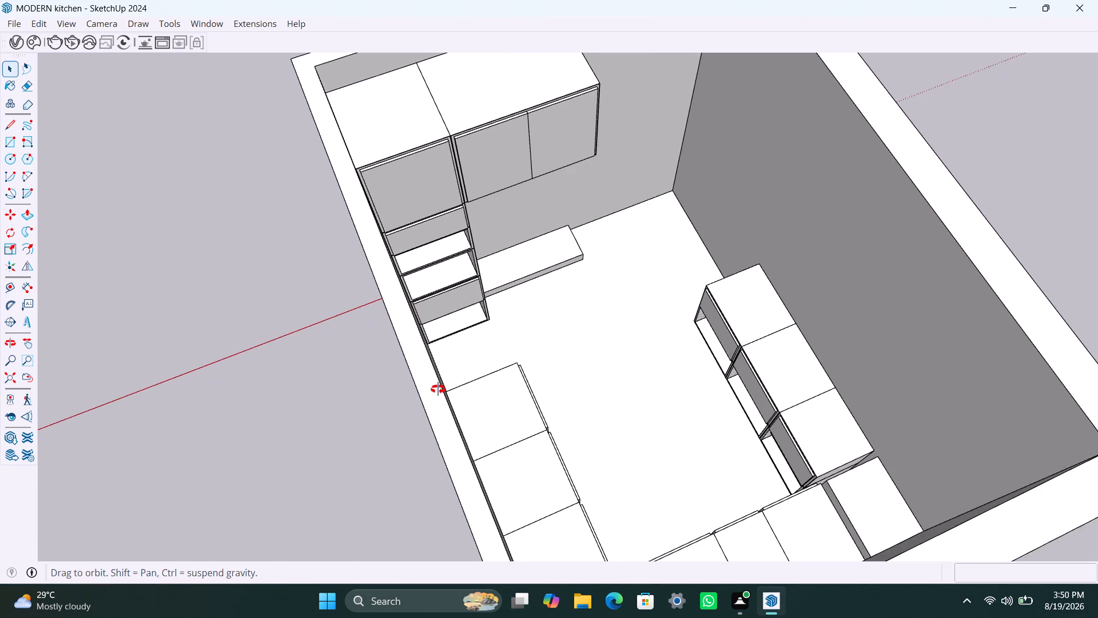
pyautogui.moveTo(438, 389); pyautogui.dragTo(277, 394, button='middle')
pyautogui.scroll(-3, 439, 323)
pyautogui.moveTo(445, 320); pyautogui.dragTo(236, 342, button='middle')
pyautogui.scroll(-2, 542, 253)
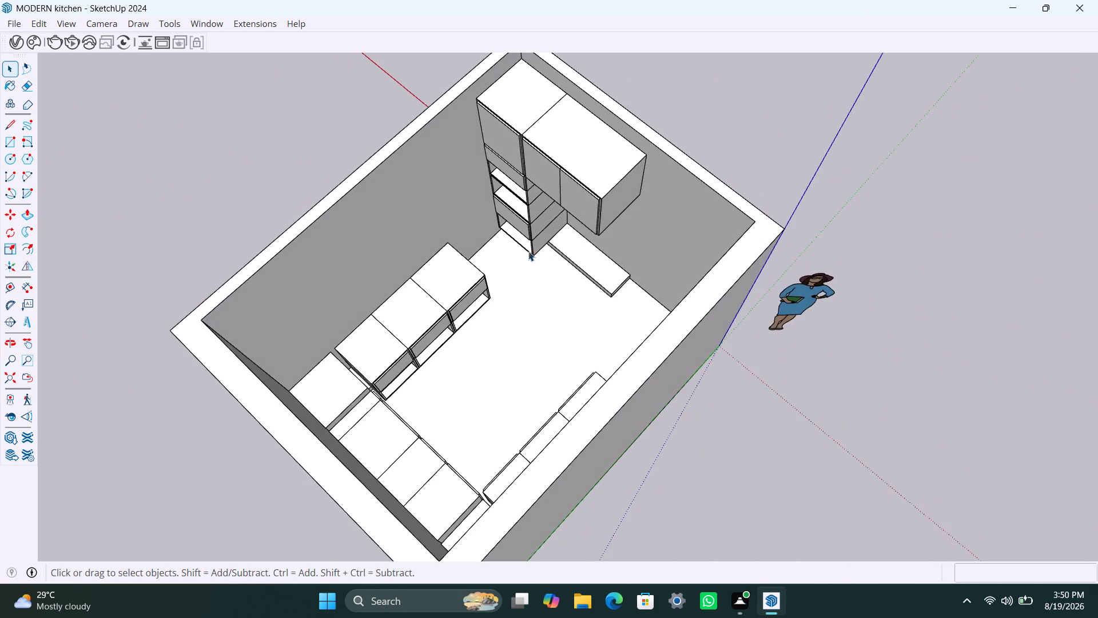
pyautogui.scroll(-2, 528, 251)
pyautogui.moveTo(528, 262); pyautogui.dragTo(368, 287, button='middle')
pyautogui.scroll(3, 513, 231)
pyautogui.moveTo(543, 257); pyautogui.dragTo(503, 267, button='middle')
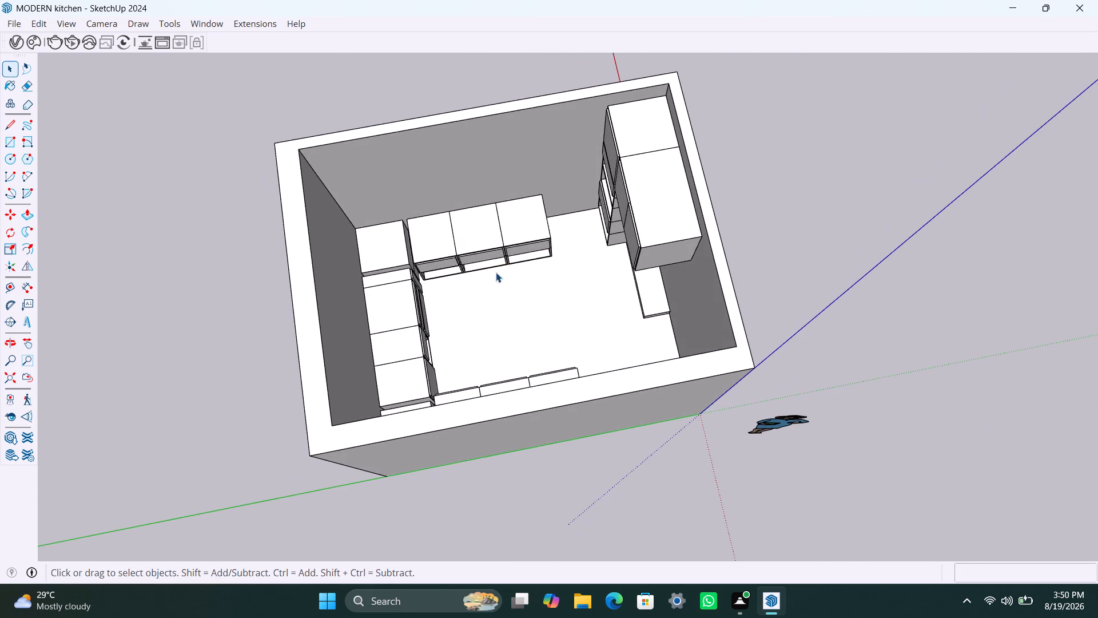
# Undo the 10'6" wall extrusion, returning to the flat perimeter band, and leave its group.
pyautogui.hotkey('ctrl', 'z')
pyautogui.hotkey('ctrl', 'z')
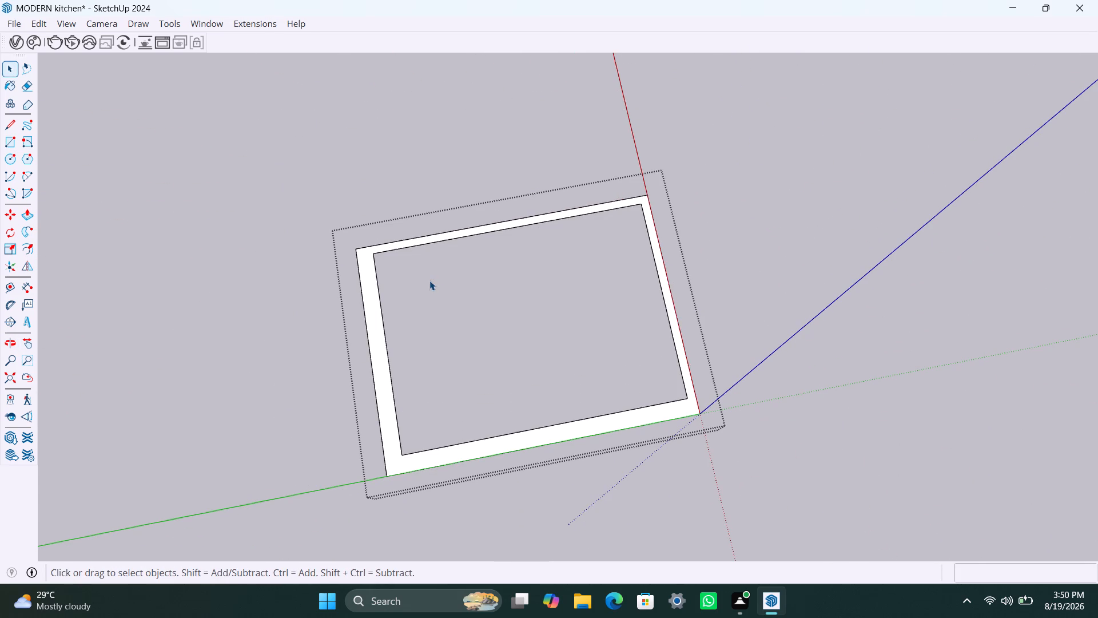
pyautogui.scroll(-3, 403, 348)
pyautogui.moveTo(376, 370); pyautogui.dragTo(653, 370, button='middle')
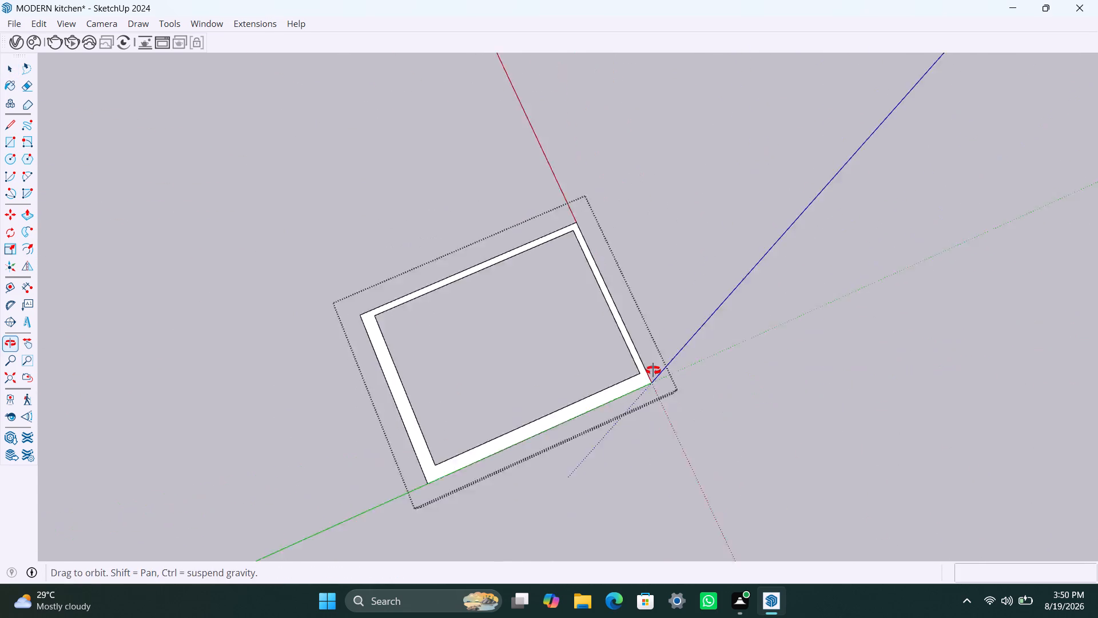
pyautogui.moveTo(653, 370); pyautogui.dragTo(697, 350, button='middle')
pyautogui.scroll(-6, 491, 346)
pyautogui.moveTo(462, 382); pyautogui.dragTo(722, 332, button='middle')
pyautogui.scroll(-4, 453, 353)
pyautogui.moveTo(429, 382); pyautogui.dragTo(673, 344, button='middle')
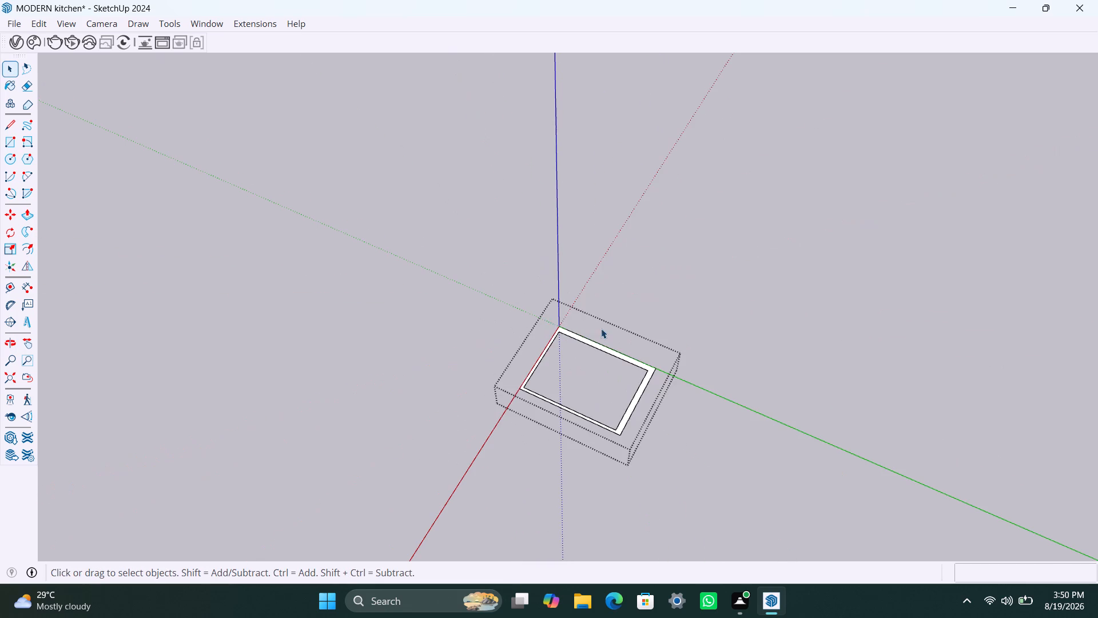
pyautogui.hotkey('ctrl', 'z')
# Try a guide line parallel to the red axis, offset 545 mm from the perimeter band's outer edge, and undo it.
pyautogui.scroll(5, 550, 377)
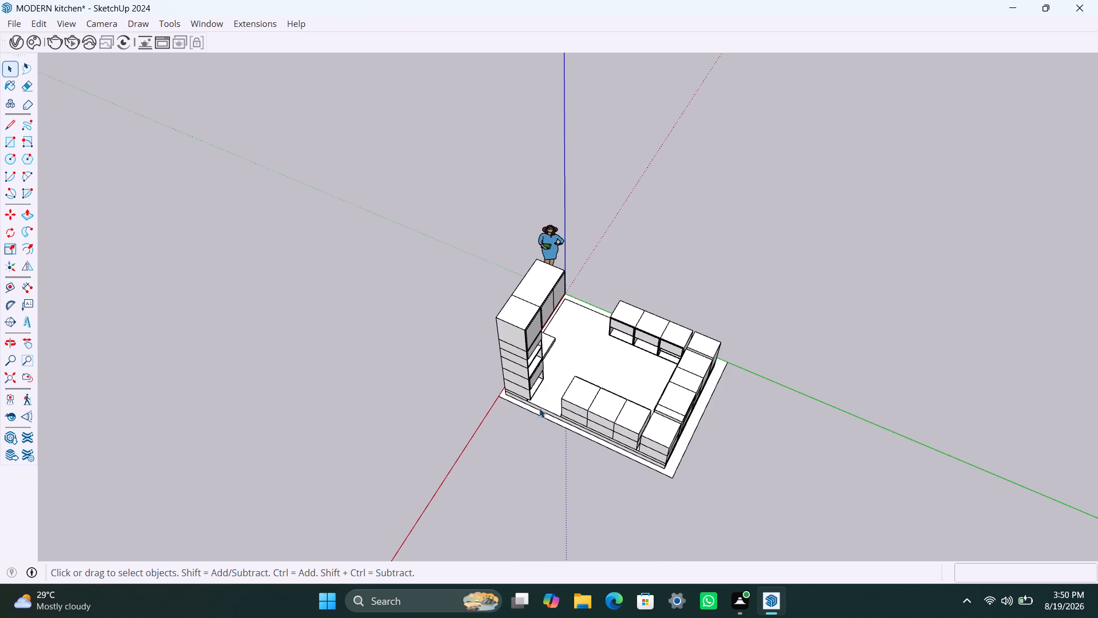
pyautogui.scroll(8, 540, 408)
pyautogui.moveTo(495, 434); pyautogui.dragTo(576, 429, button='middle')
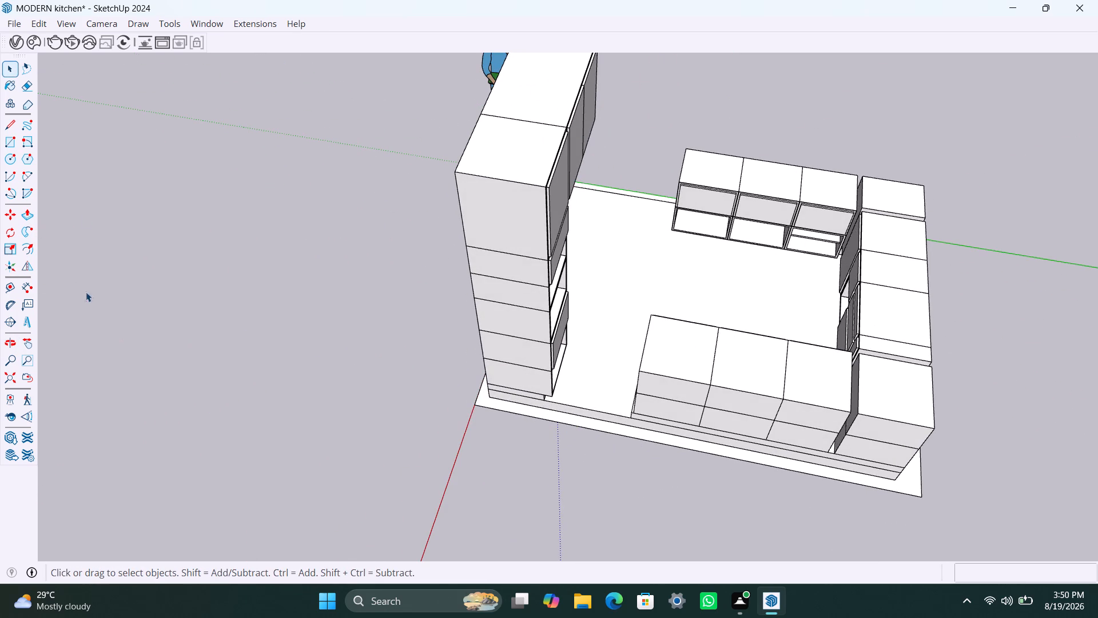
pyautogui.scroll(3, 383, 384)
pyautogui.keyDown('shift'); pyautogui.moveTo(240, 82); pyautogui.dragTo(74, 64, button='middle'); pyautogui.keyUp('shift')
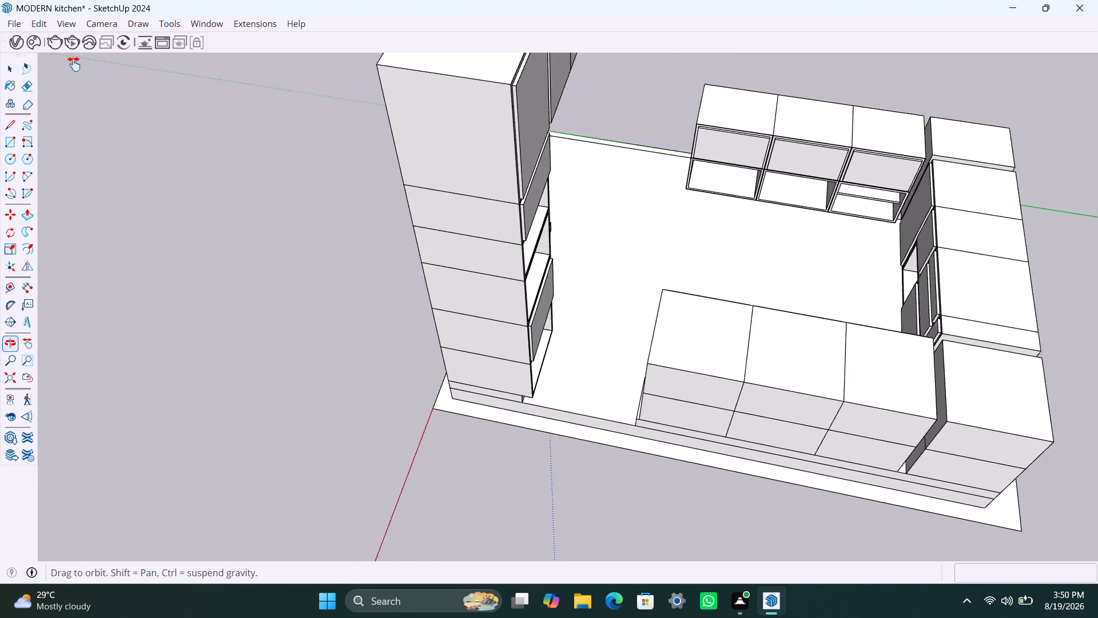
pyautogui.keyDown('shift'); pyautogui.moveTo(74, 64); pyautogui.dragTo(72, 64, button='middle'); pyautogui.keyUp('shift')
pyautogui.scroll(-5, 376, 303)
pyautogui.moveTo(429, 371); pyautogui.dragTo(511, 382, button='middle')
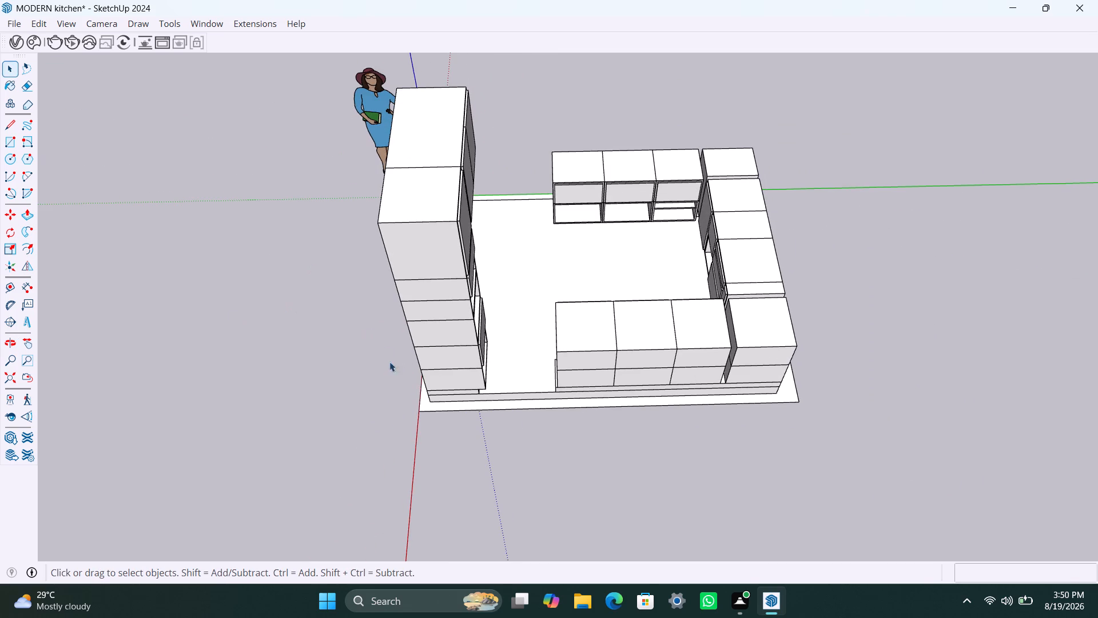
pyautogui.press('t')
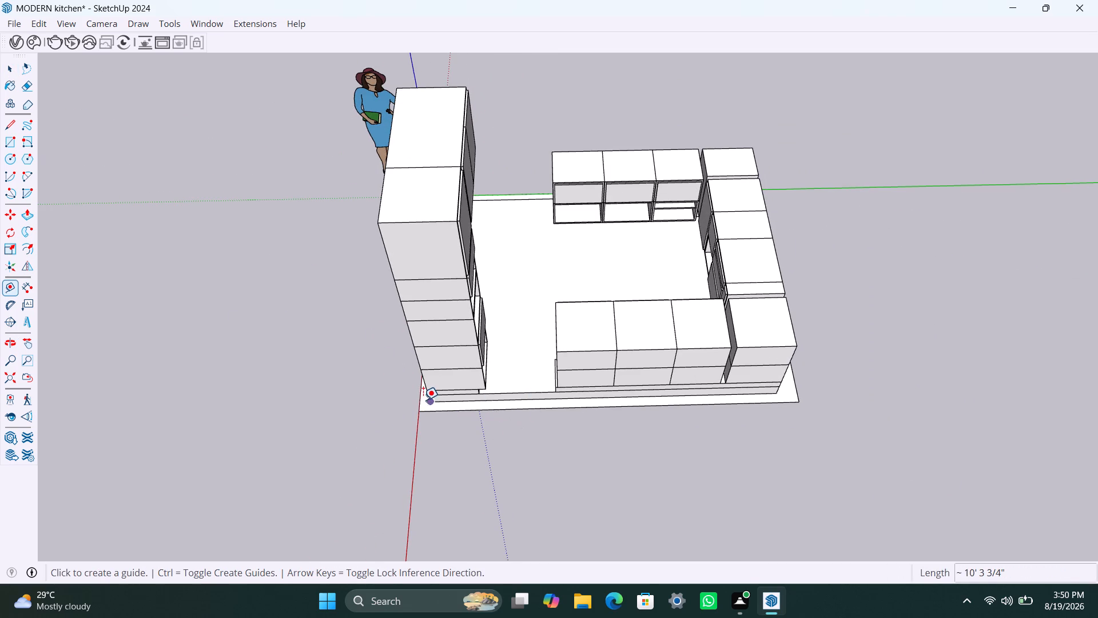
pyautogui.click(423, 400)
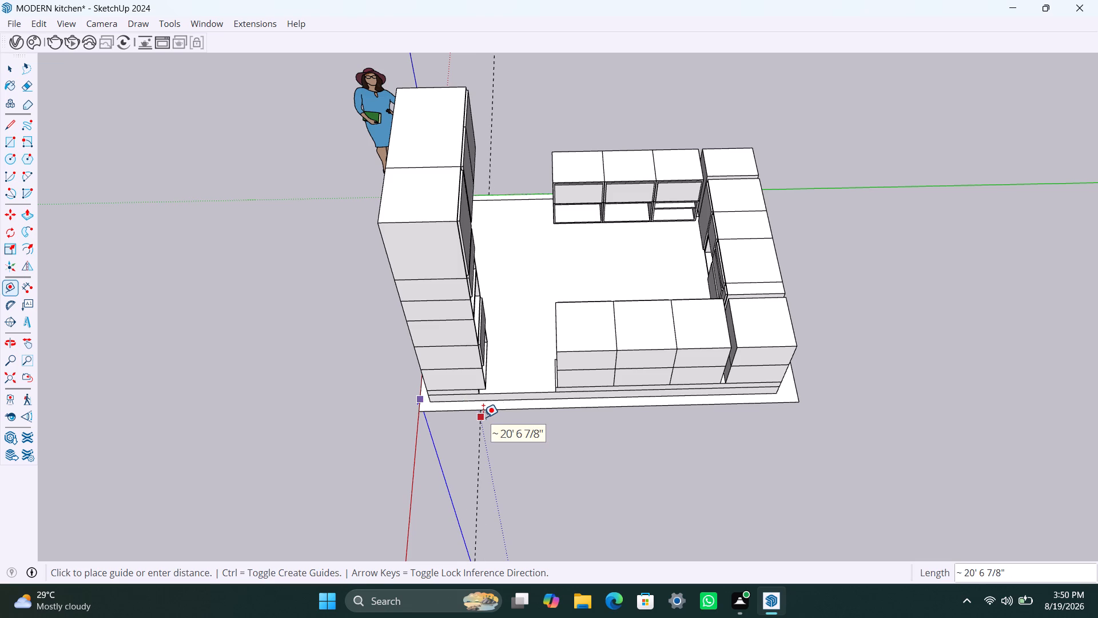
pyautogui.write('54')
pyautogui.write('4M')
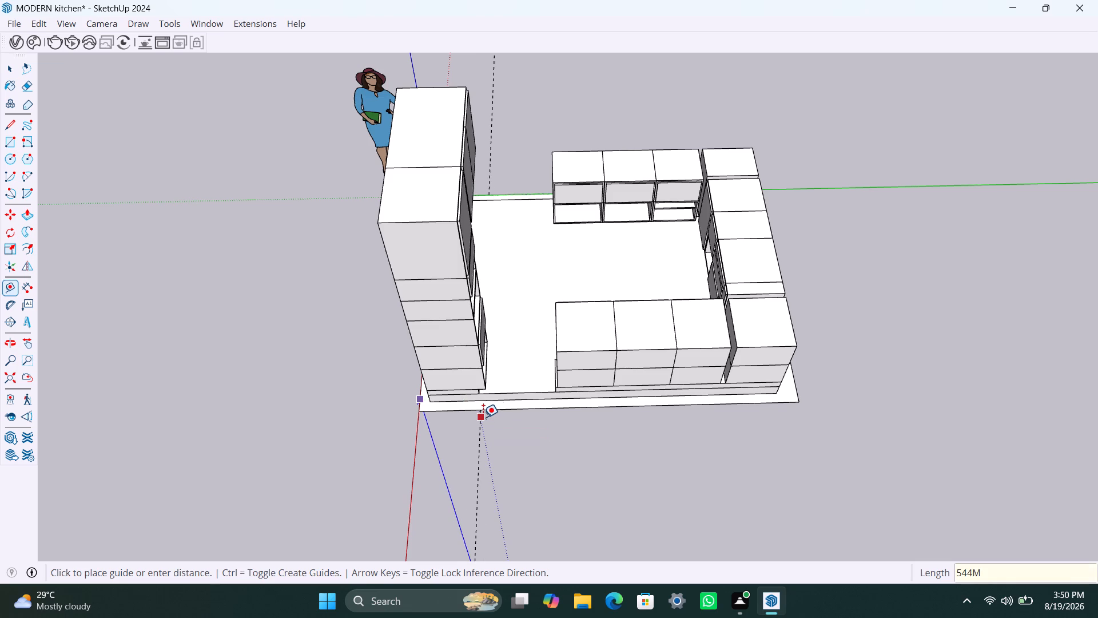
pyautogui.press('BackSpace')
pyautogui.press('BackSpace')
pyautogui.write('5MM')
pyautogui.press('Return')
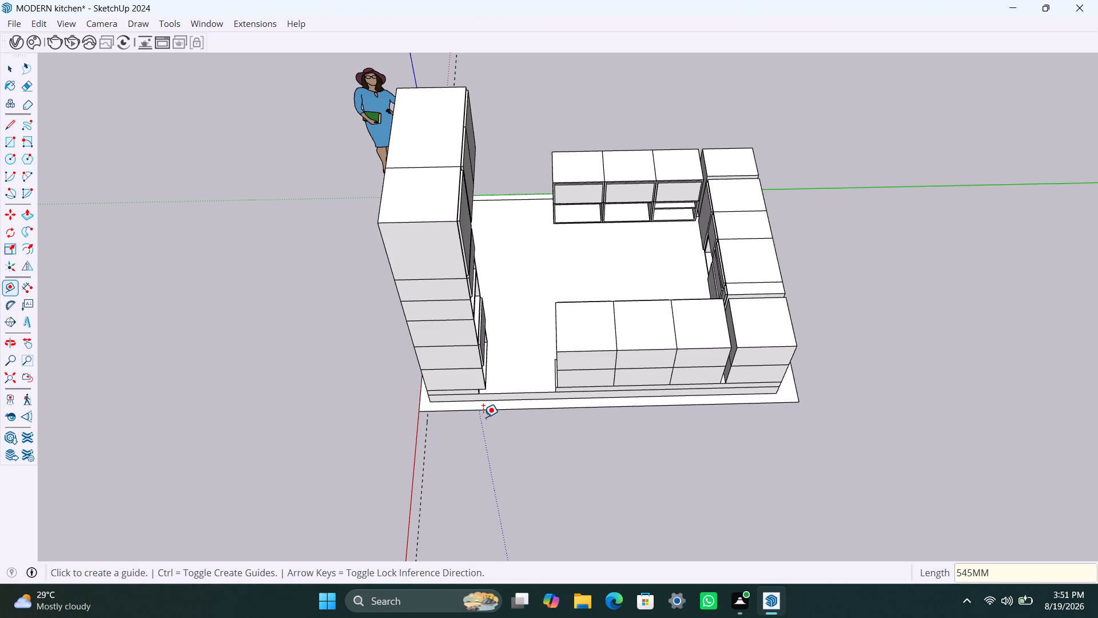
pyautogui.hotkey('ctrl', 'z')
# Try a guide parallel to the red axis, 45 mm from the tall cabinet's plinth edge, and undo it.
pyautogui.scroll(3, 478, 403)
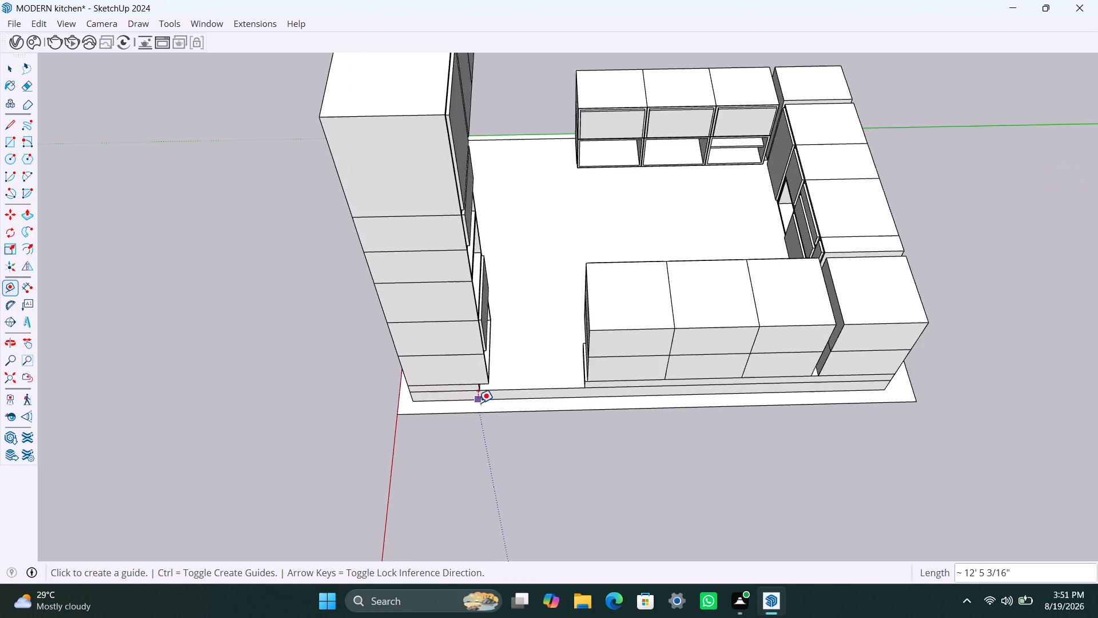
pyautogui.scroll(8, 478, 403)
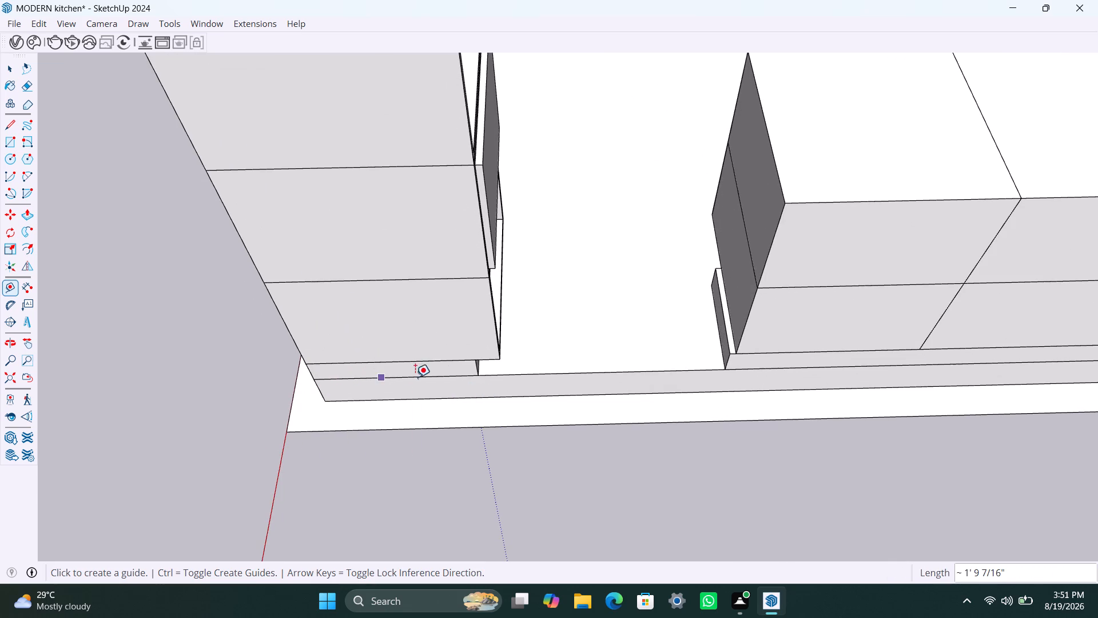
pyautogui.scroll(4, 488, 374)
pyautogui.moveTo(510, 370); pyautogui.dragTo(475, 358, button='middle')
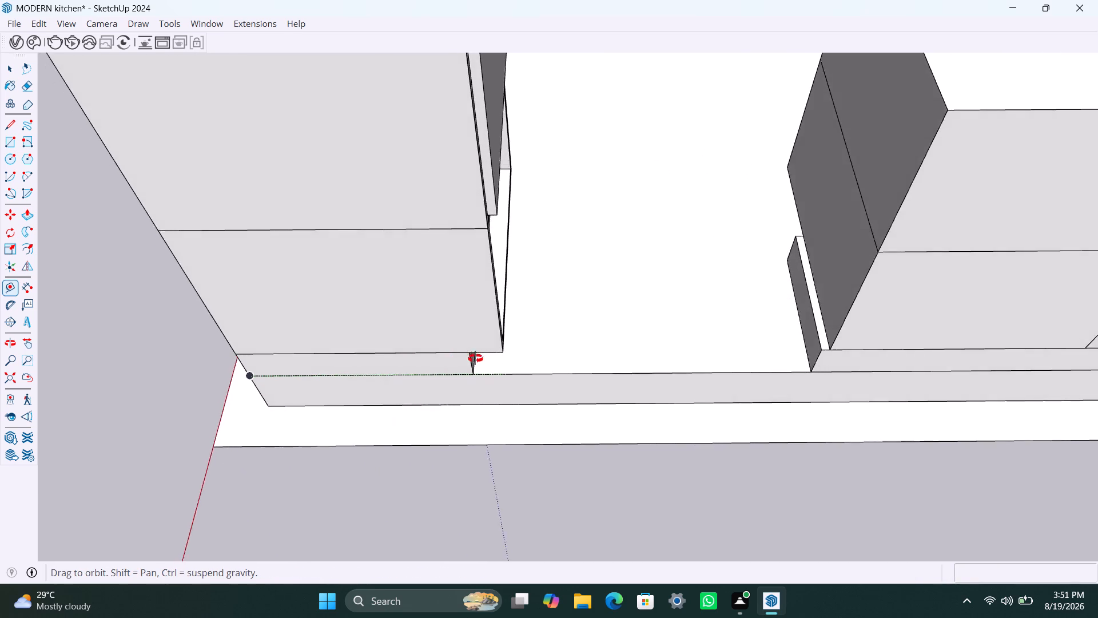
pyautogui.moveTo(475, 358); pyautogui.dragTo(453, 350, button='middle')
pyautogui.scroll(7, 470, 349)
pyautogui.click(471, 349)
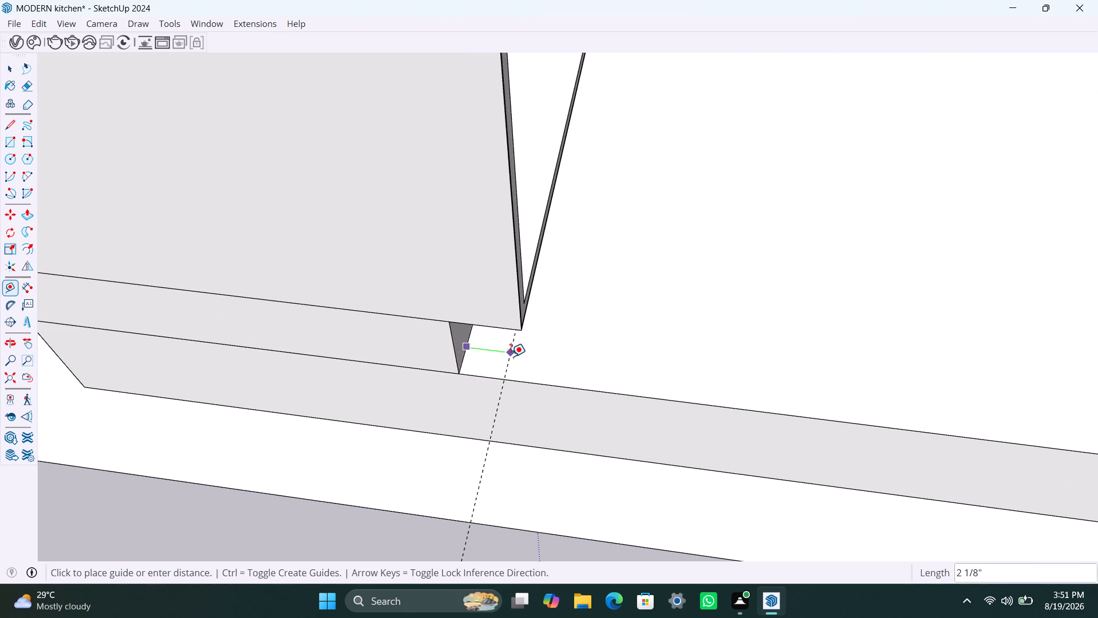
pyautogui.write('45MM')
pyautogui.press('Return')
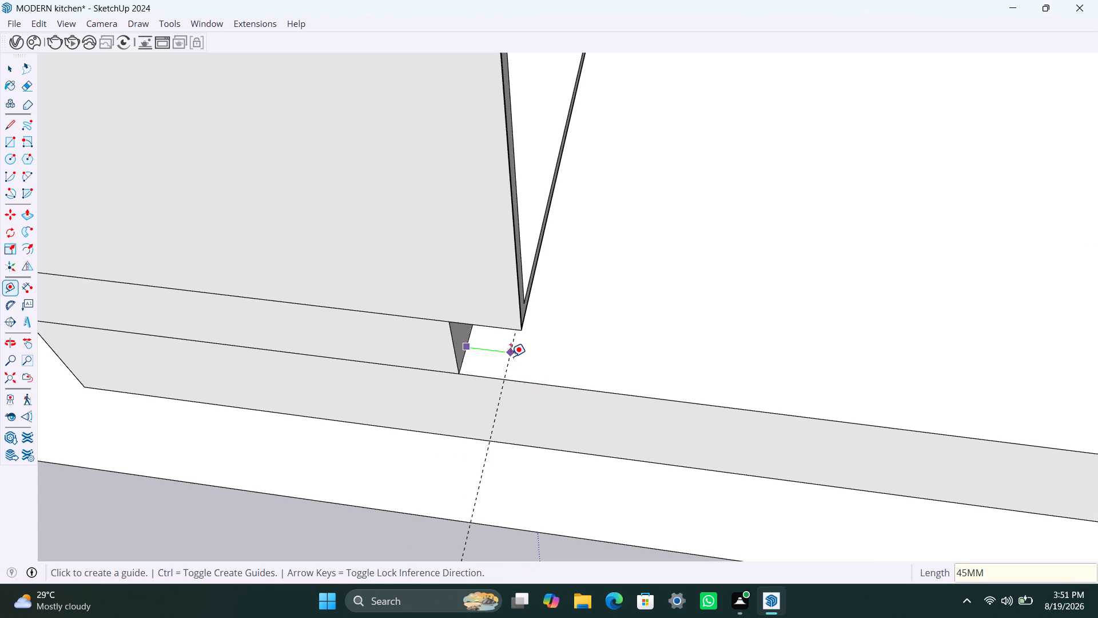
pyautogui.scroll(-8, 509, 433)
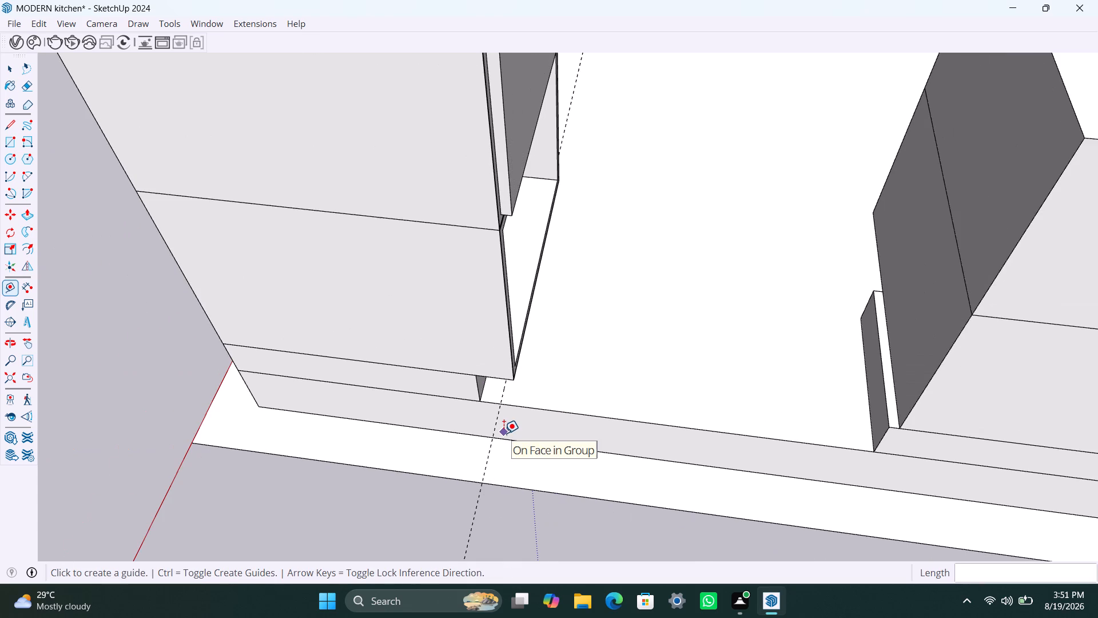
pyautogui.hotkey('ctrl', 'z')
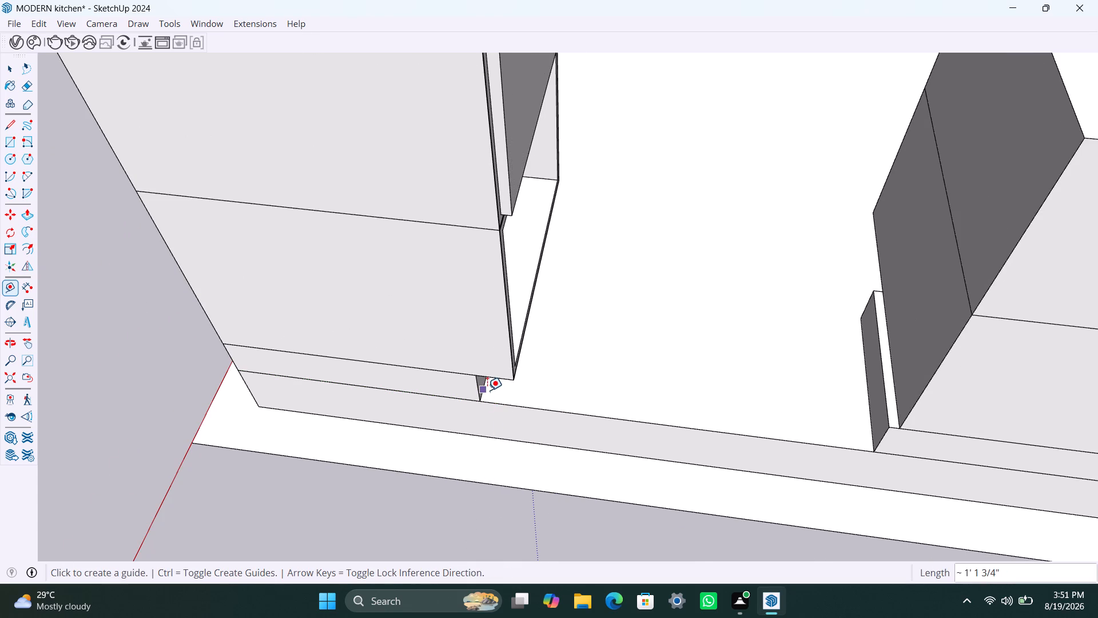
# Place a guide parallel to the red axis, 45 mm from the tall cabinet's plinth edge toward the open floor.
pyautogui.click(487, 390)
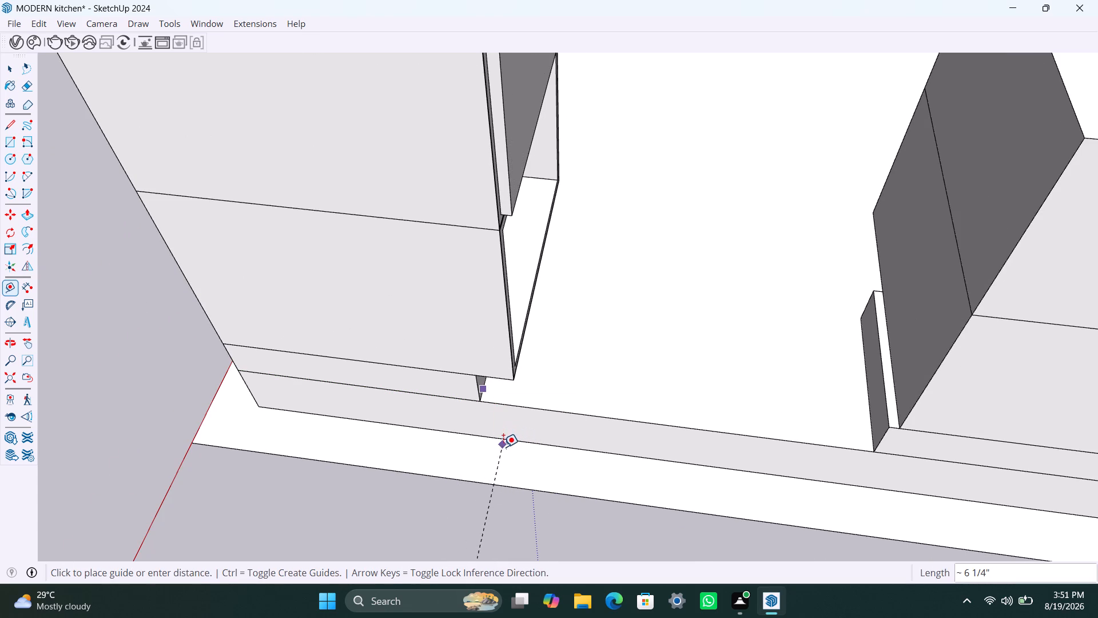
pyautogui.write('45MM')
pyautogui.press('Return')
pyautogui.press('space')
# Move the new guide about 4 7/16" so it lies on the perimeter band's outer edge.
pyautogui.scroll(-4, 496, 451)
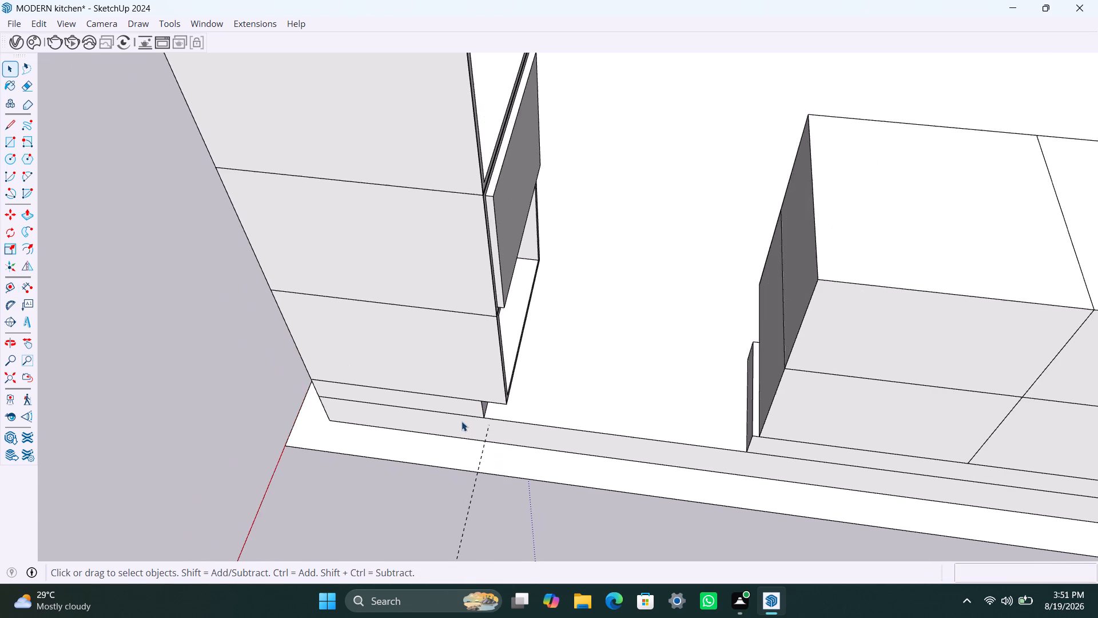
pyautogui.scroll(-3, 477, 453)
pyautogui.moveTo(491, 470); pyautogui.dragTo(514, 459, button='middle')
pyautogui.scroll(3, 504, 463)
pyautogui.moveTo(503, 456); pyautogui.dragTo(500, 439, button='middle')
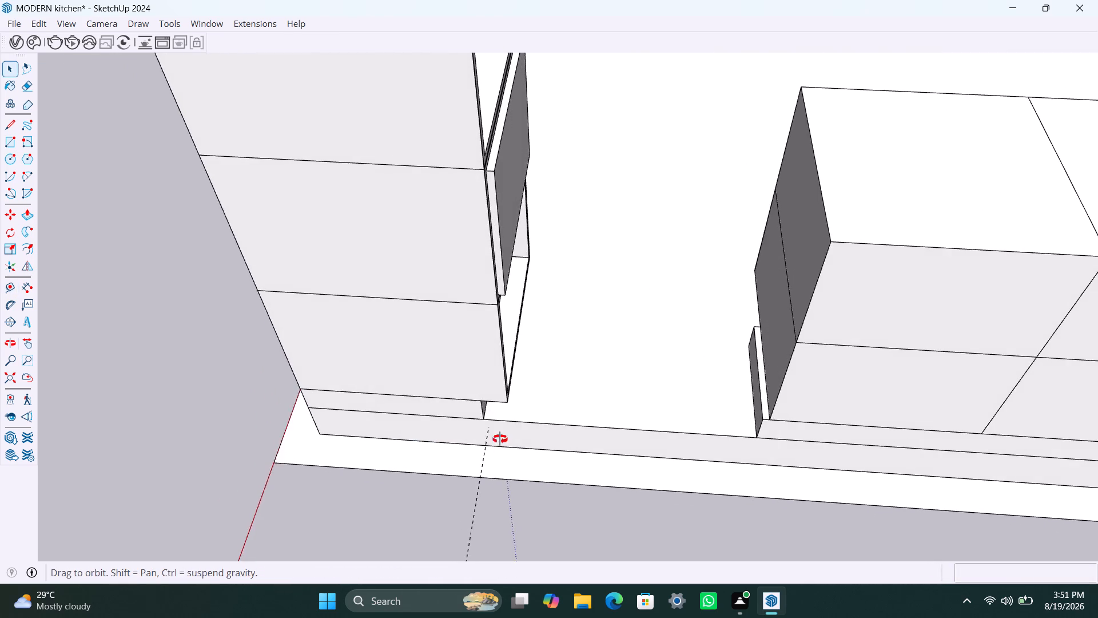
pyautogui.moveTo(500, 439); pyautogui.dragTo(499, 410, button='middle')
pyautogui.scroll(3, 480, 456)
pyautogui.click(479, 457)
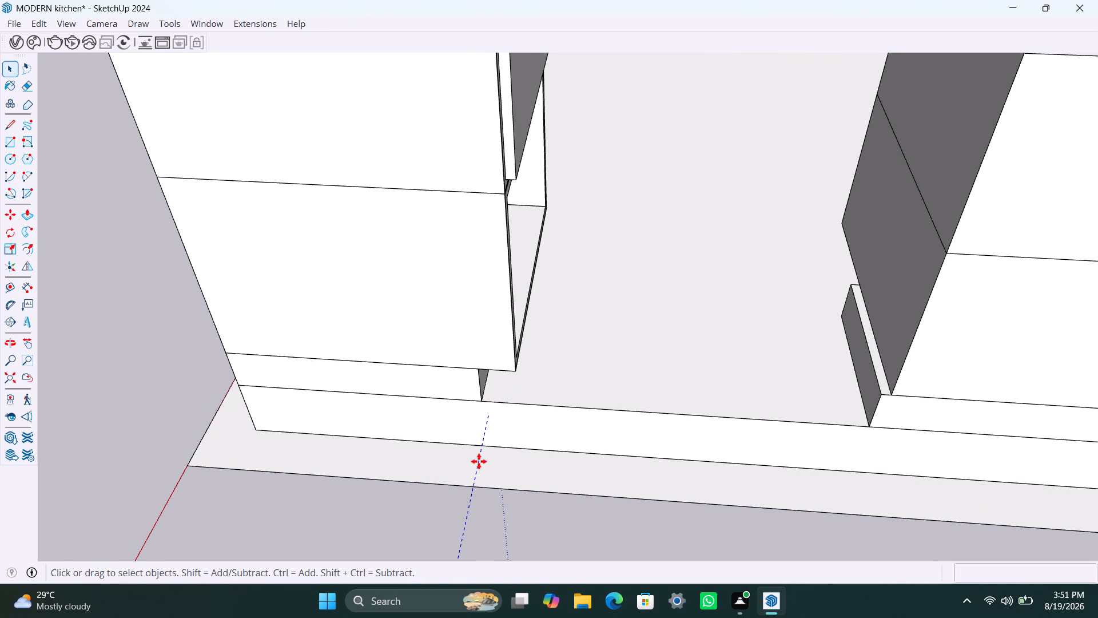
pyautogui.press('m')
pyautogui.click(479, 463)
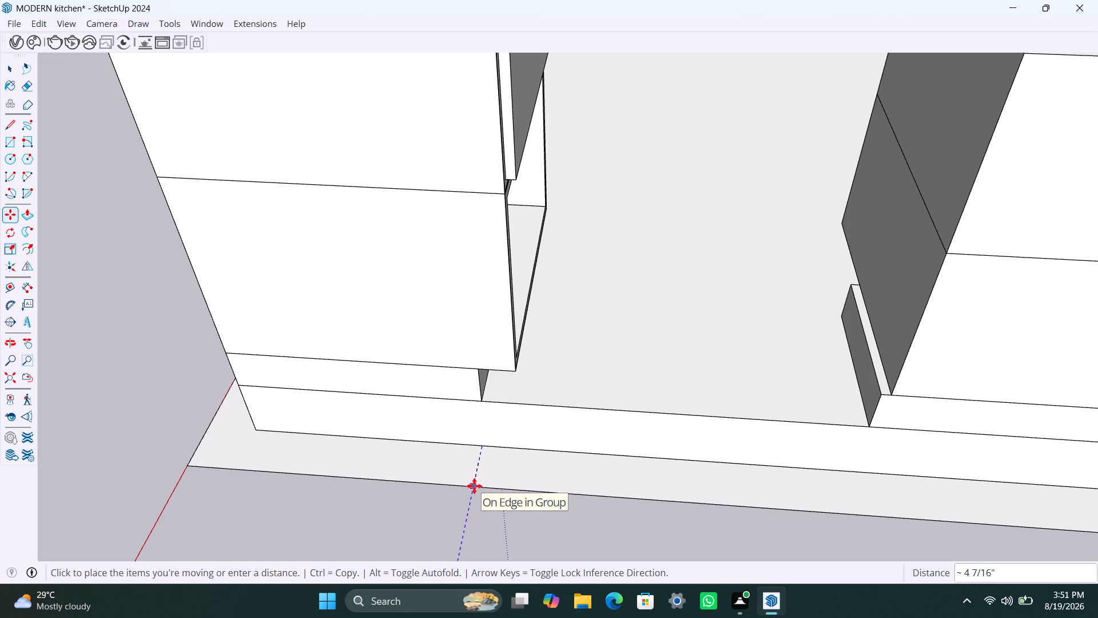
pyautogui.click(474, 486)
pyautogui.press('space')
pyautogui.click(502, 524)
# Place a parallel guide 825 mm from the moved guide, toward the row of base cabinets.
pyautogui.scroll(-3, 474, 485)
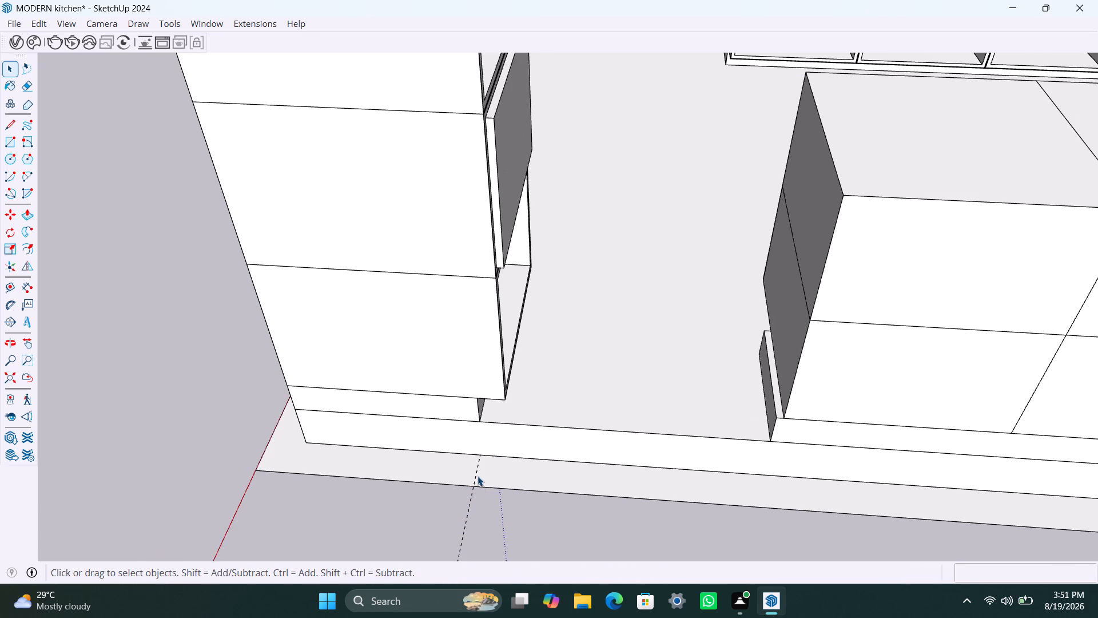
pyautogui.click(478, 476)
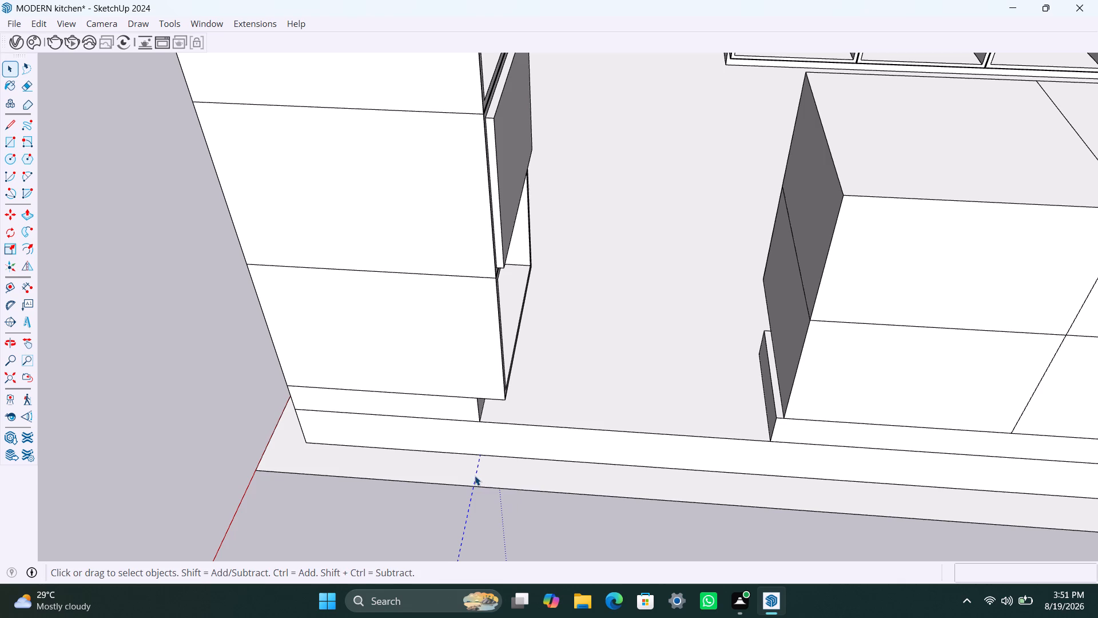
pyautogui.press('t')
pyautogui.click(474, 476)
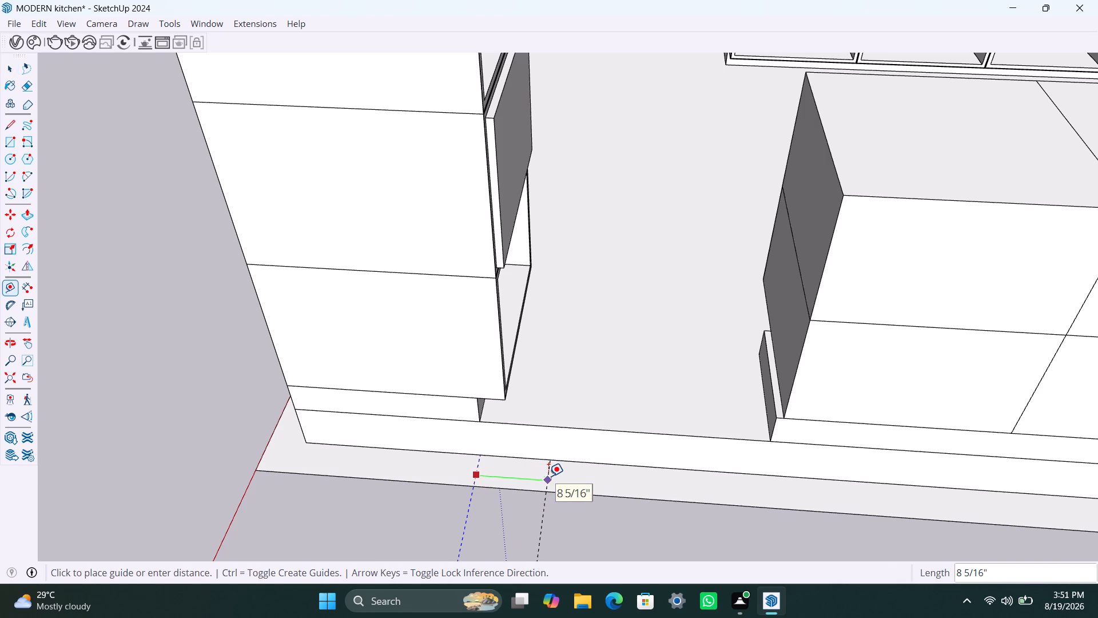
pyautogui.write('825MM')
pyautogui.press('Return')
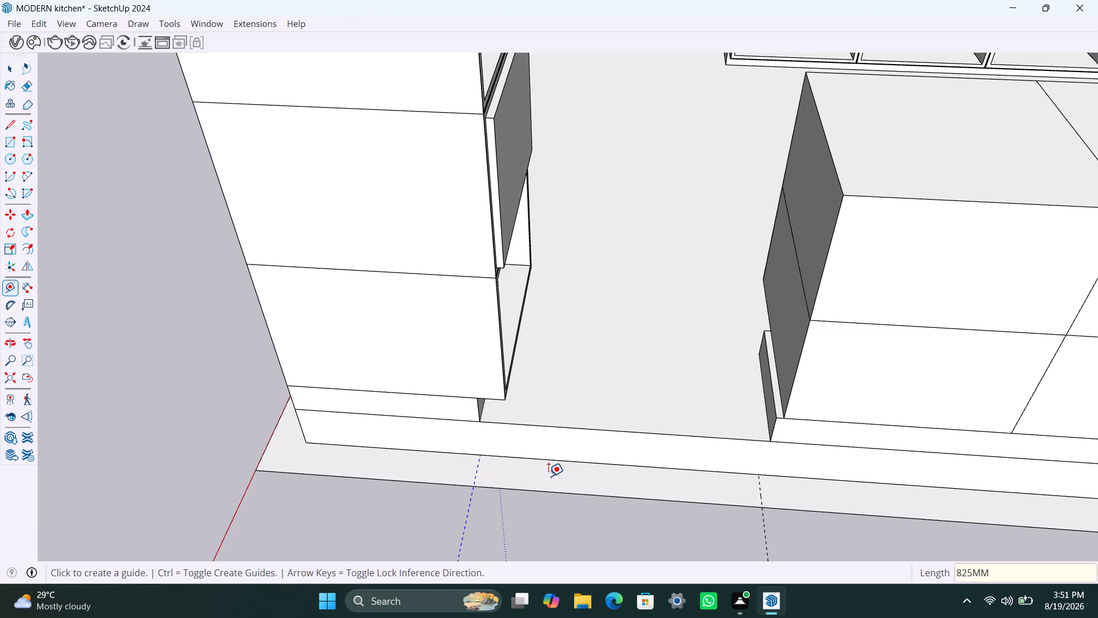
pyautogui.press('space')
# Inspect the two guides from around the kitchen, checking where they cross the perimeter band on both sides.
pyautogui.scroll(-4, 642, 429)
pyautogui.moveTo(635, 422); pyautogui.dragTo(633, 422, button='middle')
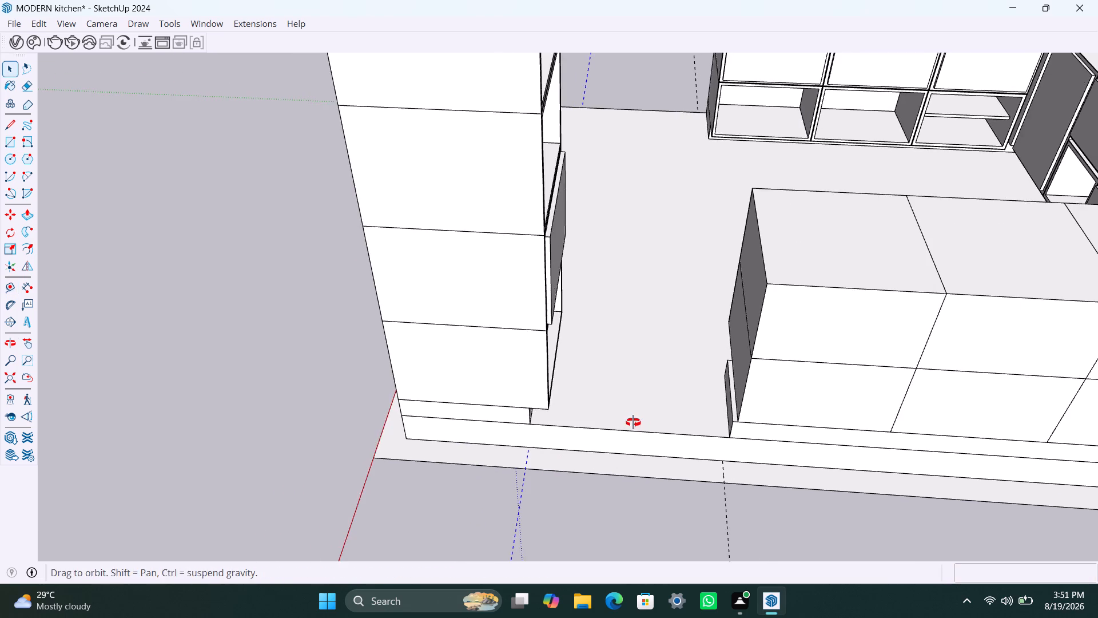
pyautogui.moveTo(633, 422); pyautogui.dragTo(596, 414, button='middle')
pyautogui.click(610, 344)
pyautogui.click(254, 378)
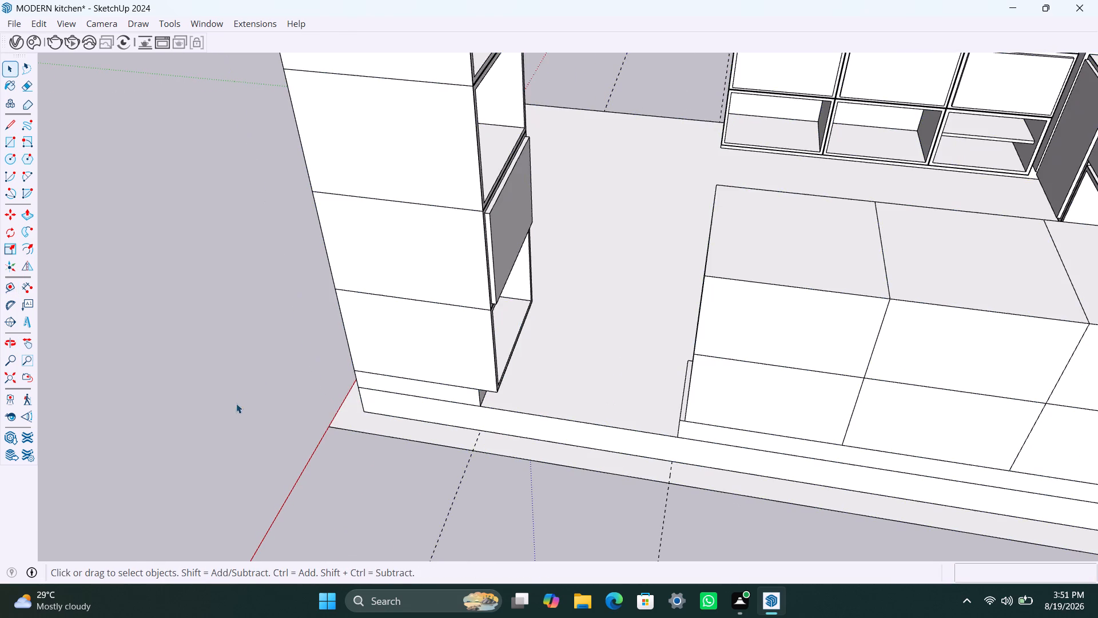
pyautogui.scroll(-3, 289, 421)
pyautogui.moveTo(272, 427); pyautogui.dragTo(440, 430, button='middle')
pyautogui.moveTo(371, 413); pyautogui.dragTo(257, 417, button='middle')
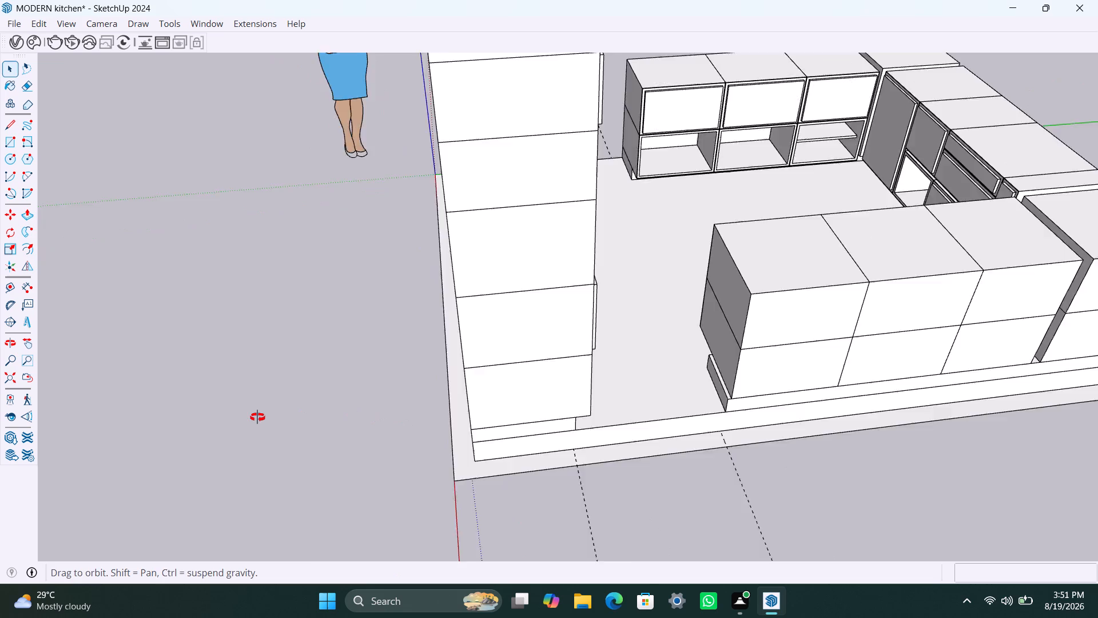
pyautogui.moveTo(257, 417); pyautogui.dragTo(225, 419, button='middle')
pyautogui.scroll(-5, 246, 417)
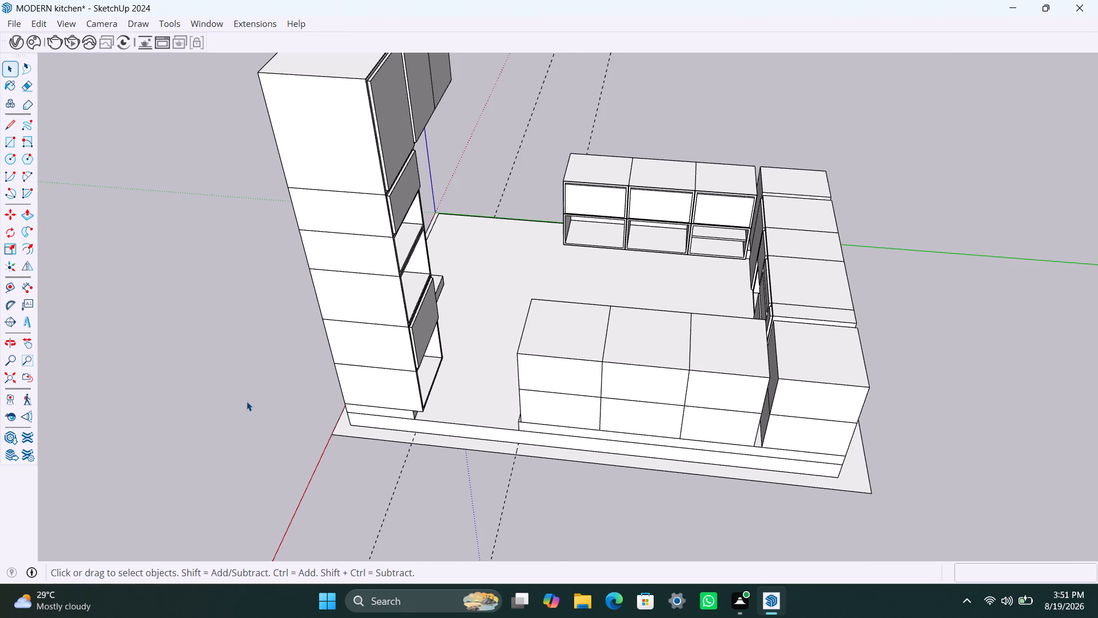
pyautogui.scroll(-3, 218, 396)
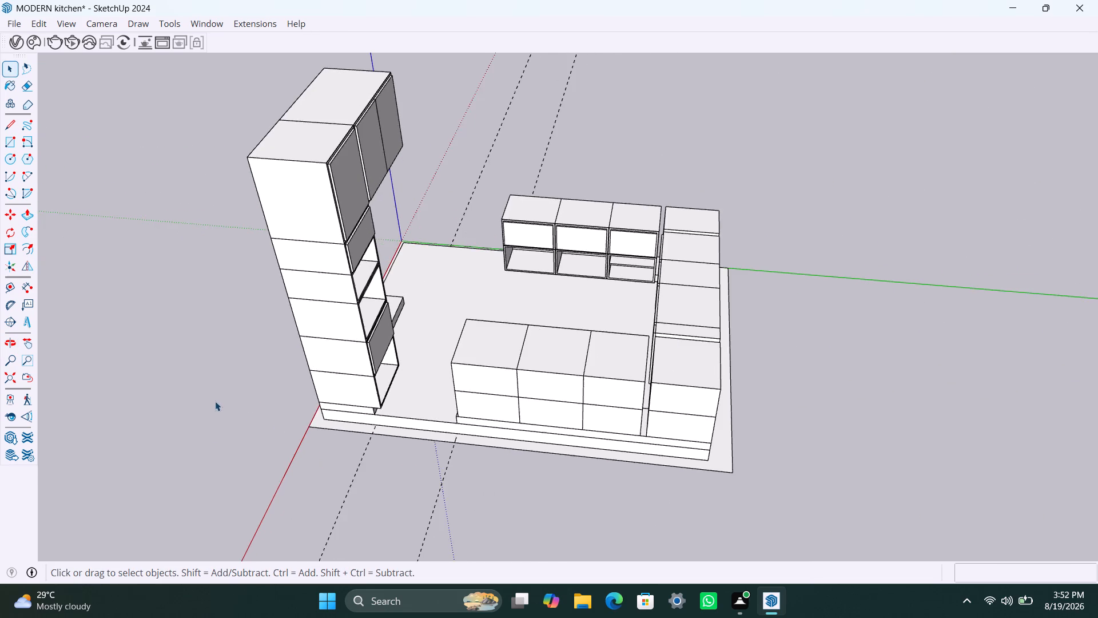
pyautogui.moveTo(216, 404); pyautogui.dragTo(606, 435, button='middle')
pyautogui.scroll(-3, 441, 459)
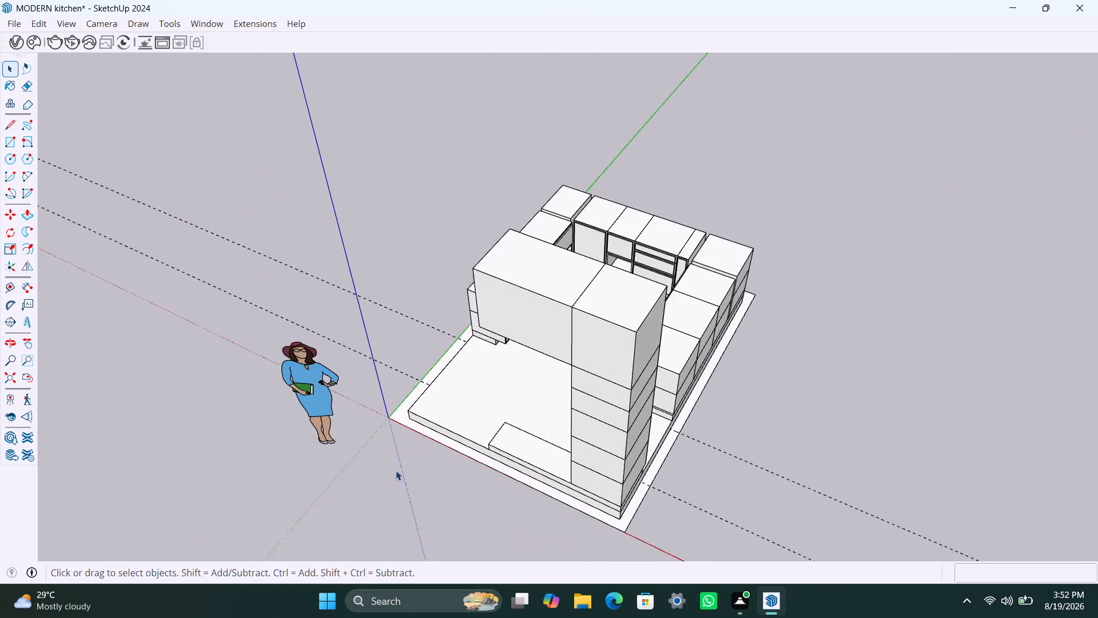
pyautogui.moveTo(396, 470); pyautogui.dragTo(616, 455, button='middle')
pyautogui.scroll(-3, 381, 427)
pyautogui.moveTo(343, 442); pyautogui.dragTo(527, 452, button='middle')
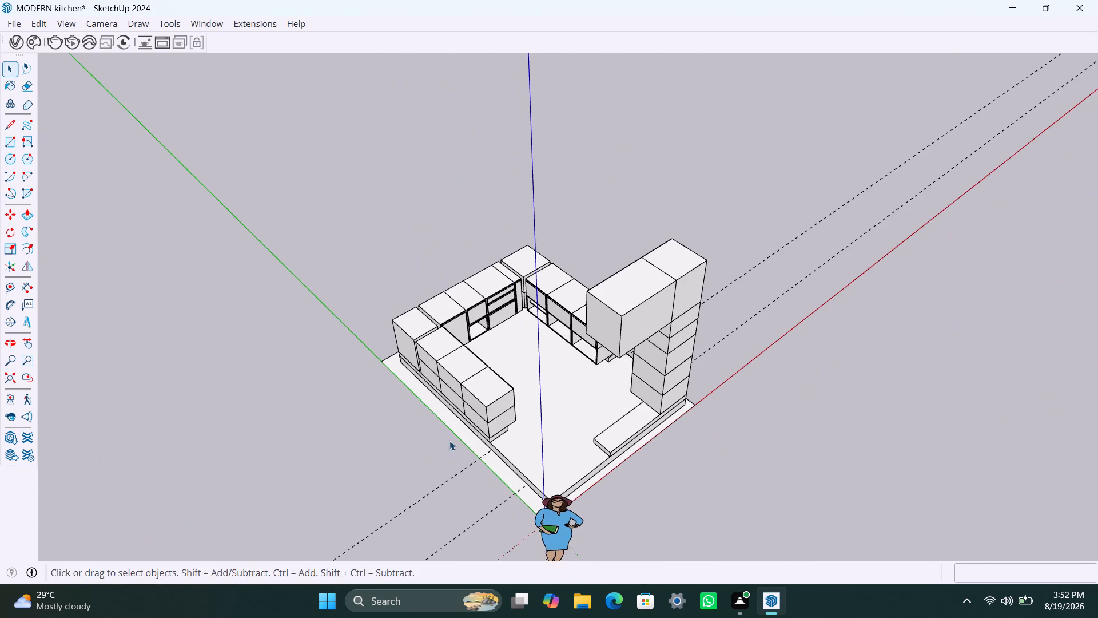
pyautogui.moveTo(445, 441); pyautogui.dragTo(582, 447, button='middle')
pyautogui.scroll(4, 511, 494)
pyautogui.moveTo(474, 509); pyautogui.dragTo(581, 501, button='middle')
pyautogui.scroll(4, 585, 486)
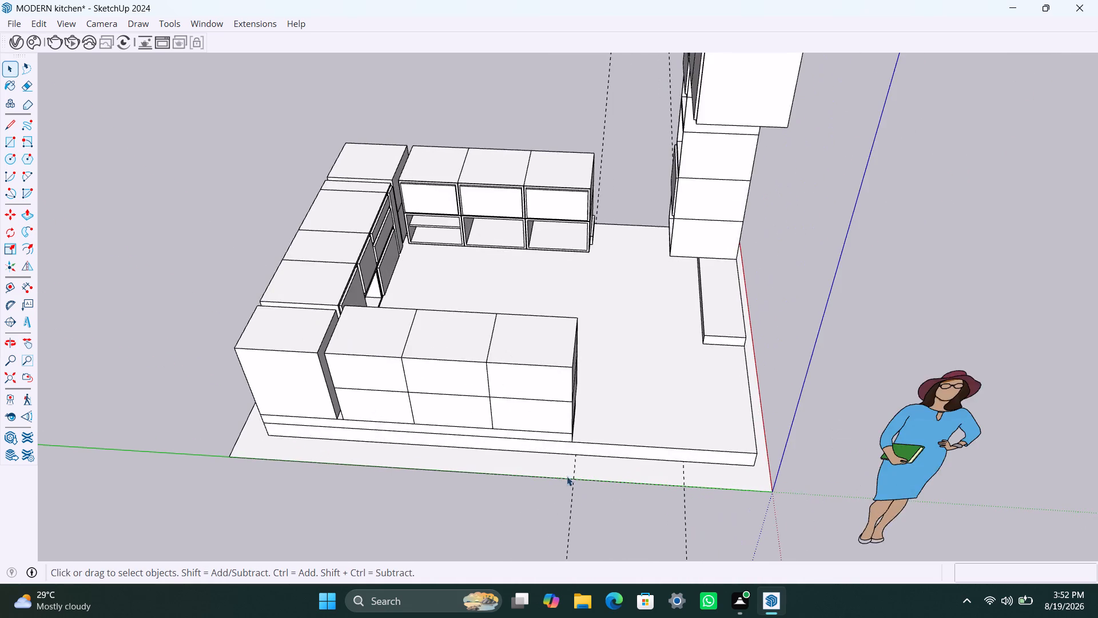
pyautogui.scroll(6, 571, 459)
pyautogui.keyDown('shift'); pyautogui.moveTo(546, 379); pyautogui.dragTo(483, 342, button='middle'); pyautogui.keyUp('shift')
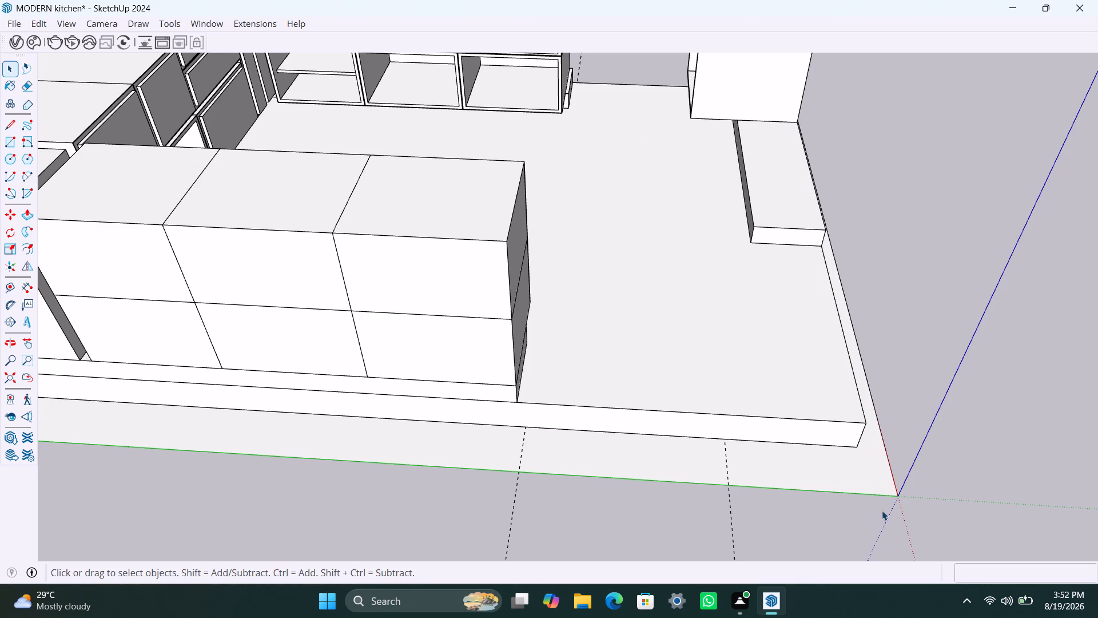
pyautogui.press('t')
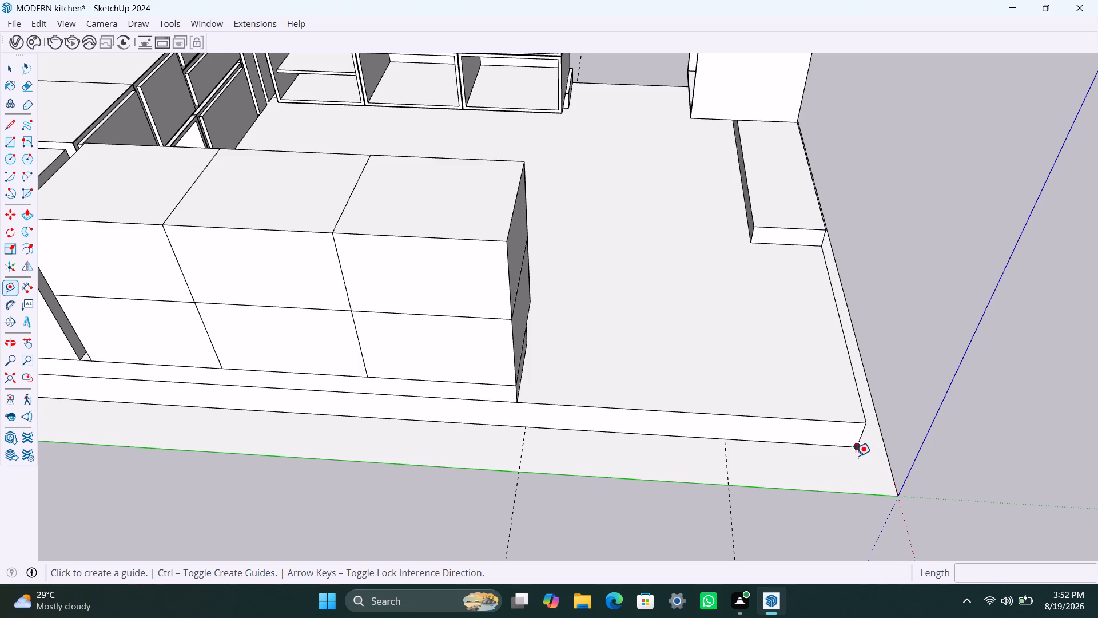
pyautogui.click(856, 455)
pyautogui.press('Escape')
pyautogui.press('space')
# Place a guide parallel to the red axis, 1120 mm from the floor slab's bottom edge nearest the origin.
pyautogui.scroll(3, 851, 474)
pyautogui.moveTo(860, 455); pyautogui.dragTo(782, 431, button='middle')
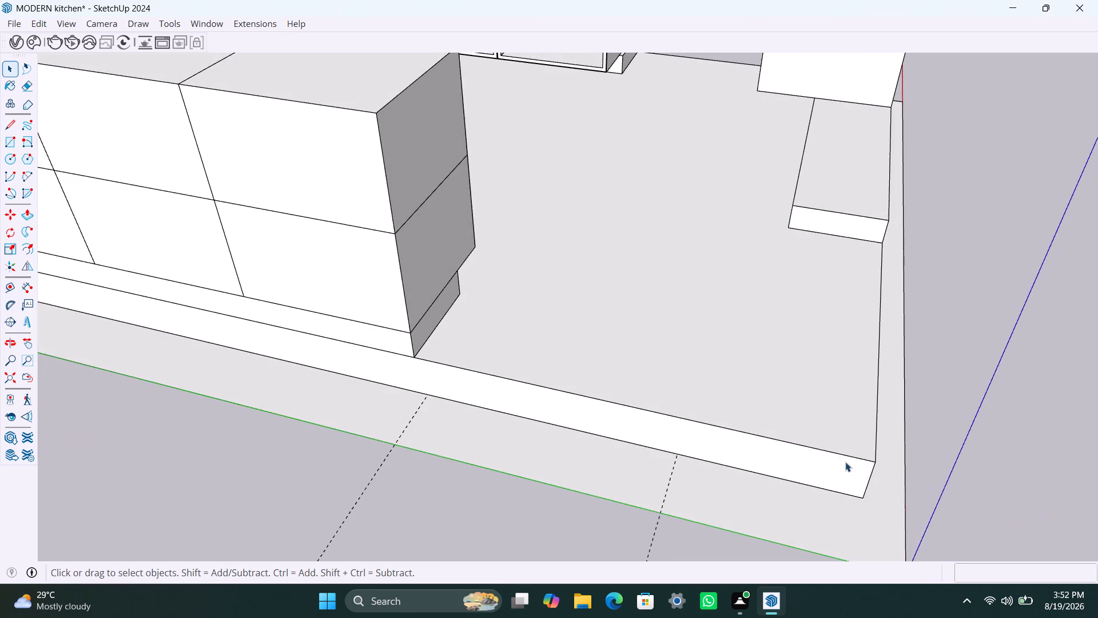
pyautogui.scroll(3, 864, 470)
pyautogui.moveTo(860, 490); pyautogui.dragTo(757, 409, button='middle')
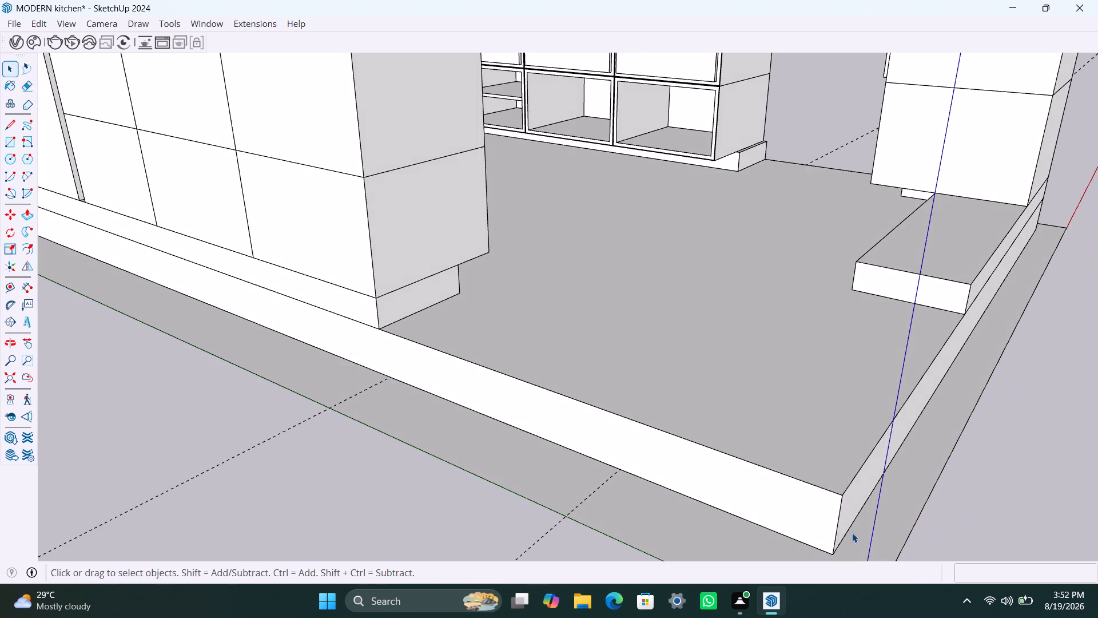
pyautogui.press('t')
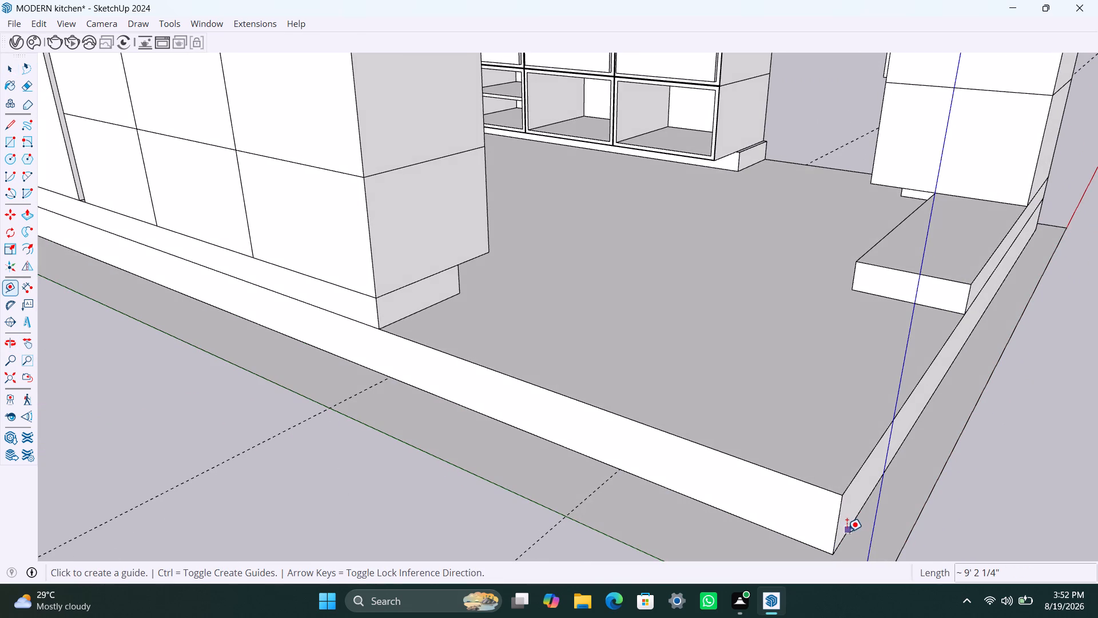
pyautogui.click(847, 532)
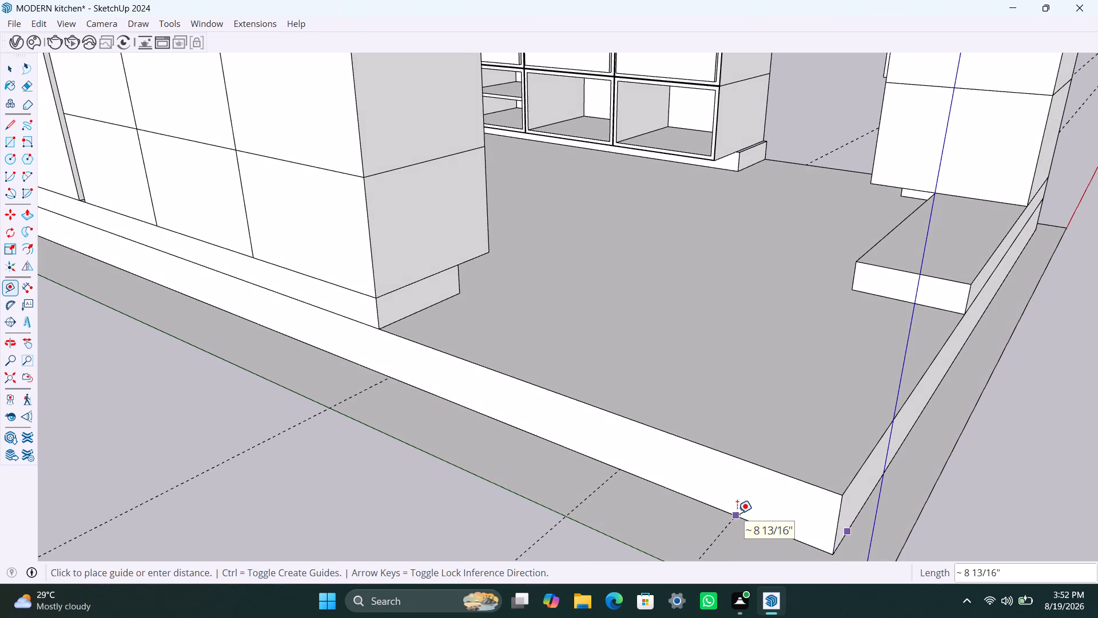
pyautogui.write('1120MM')
pyautogui.press('Return')
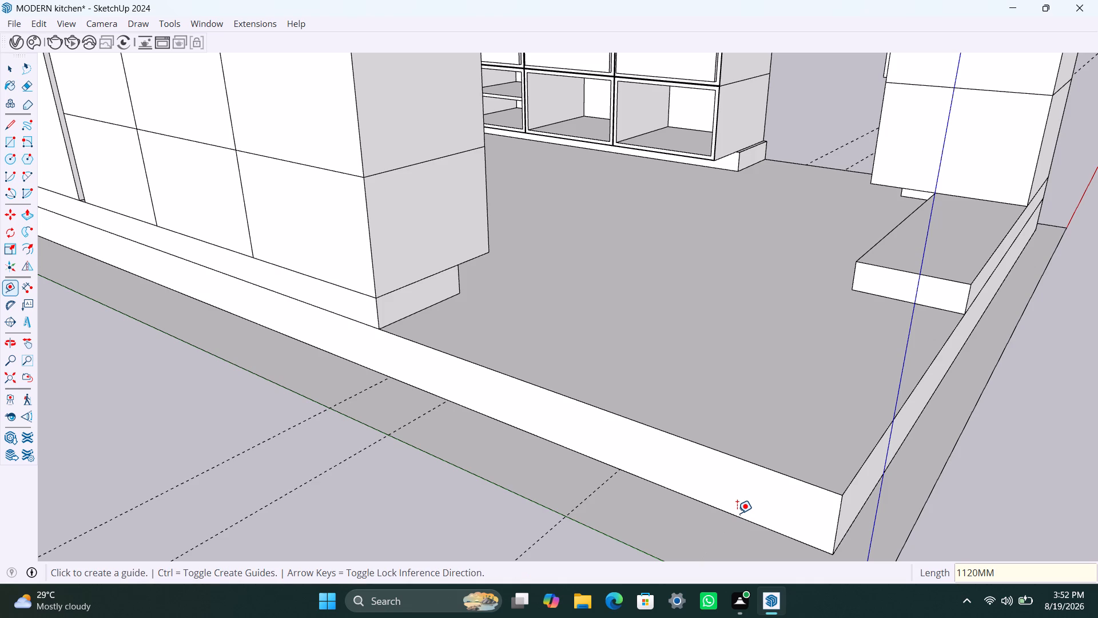
pyautogui.press('Escape')
# Check where the three guides cross the perimeter band along the green axis, beside the end of the base cabinets.
pyautogui.scroll(-3, 515, 476)
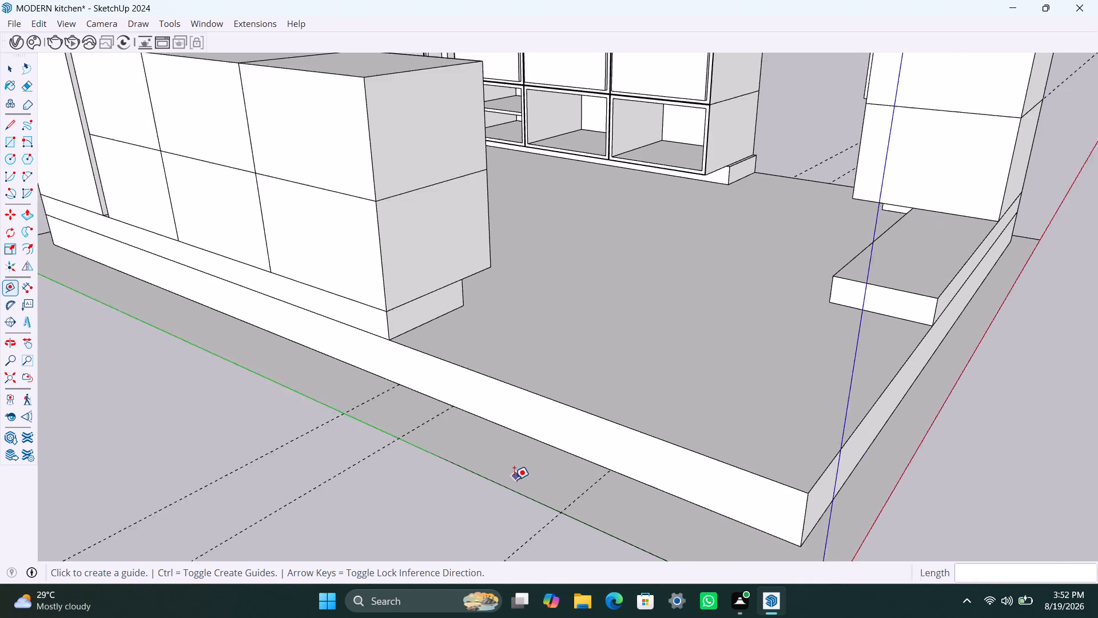
pyautogui.scroll(-6, 514, 480)
pyautogui.press('space')
pyautogui.scroll(-3, 523, 471)
pyautogui.moveTo(513, 477); pyautogui.dragTo(615, 485, button='middle')
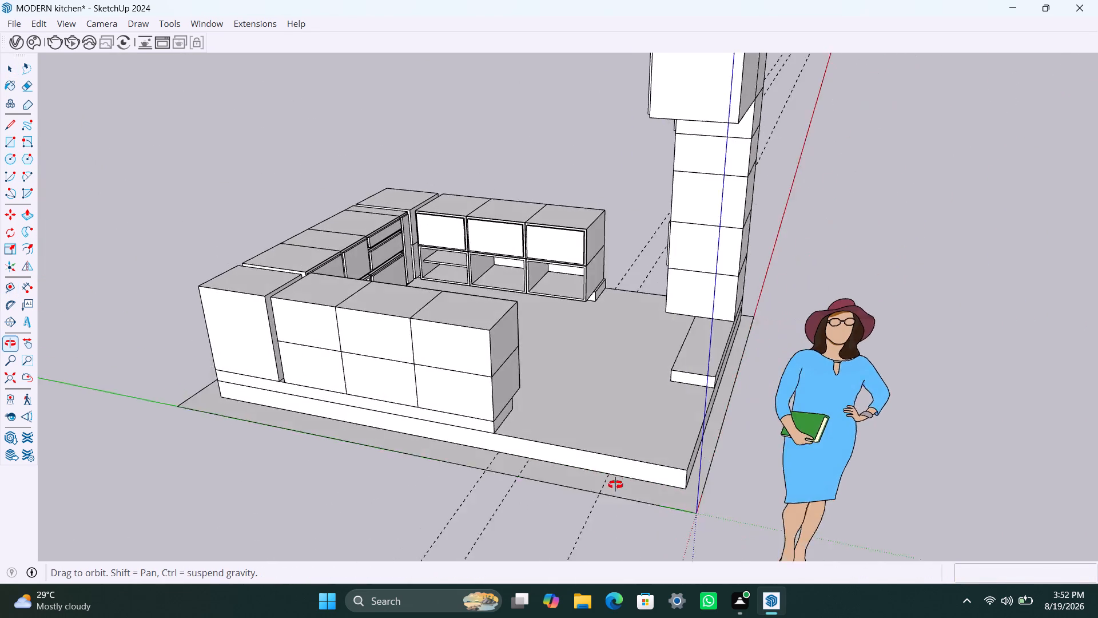
pyautogui.moveTo(615, 485); pyautogui.dragTo(734, 465, button='middle')
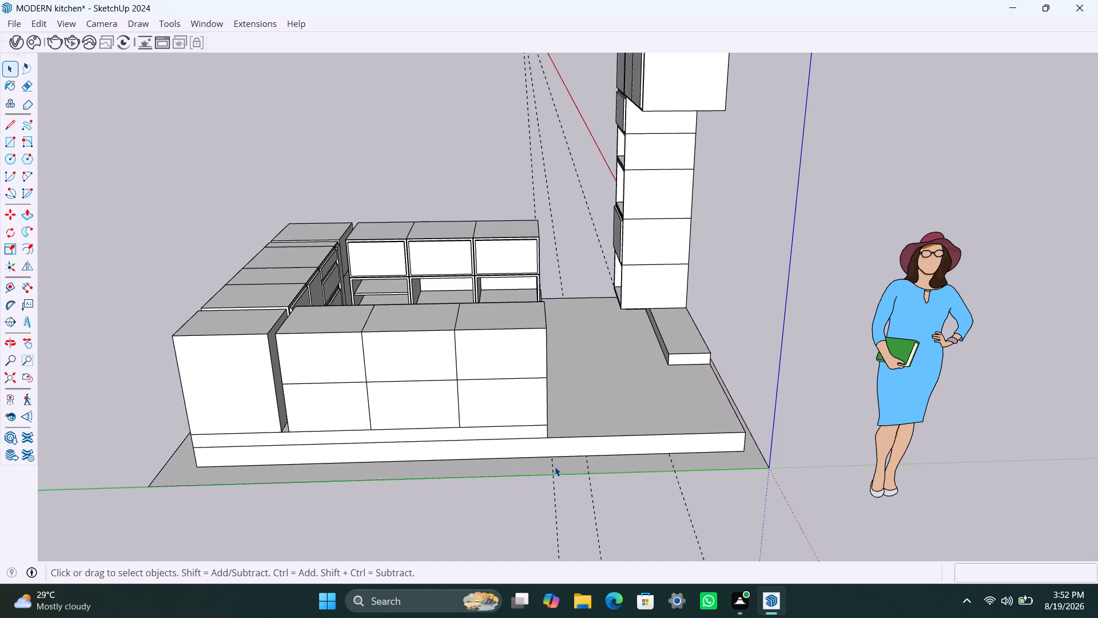
# Move the kitchen group about 25' 1 3/8" away from the perimeter wall base, clear of the band.
pyautogui.scroll(-3, 604, 376)
pyautogui.moveTo(603, 373); pyautogui.dragTo(602, 410, button='middle')
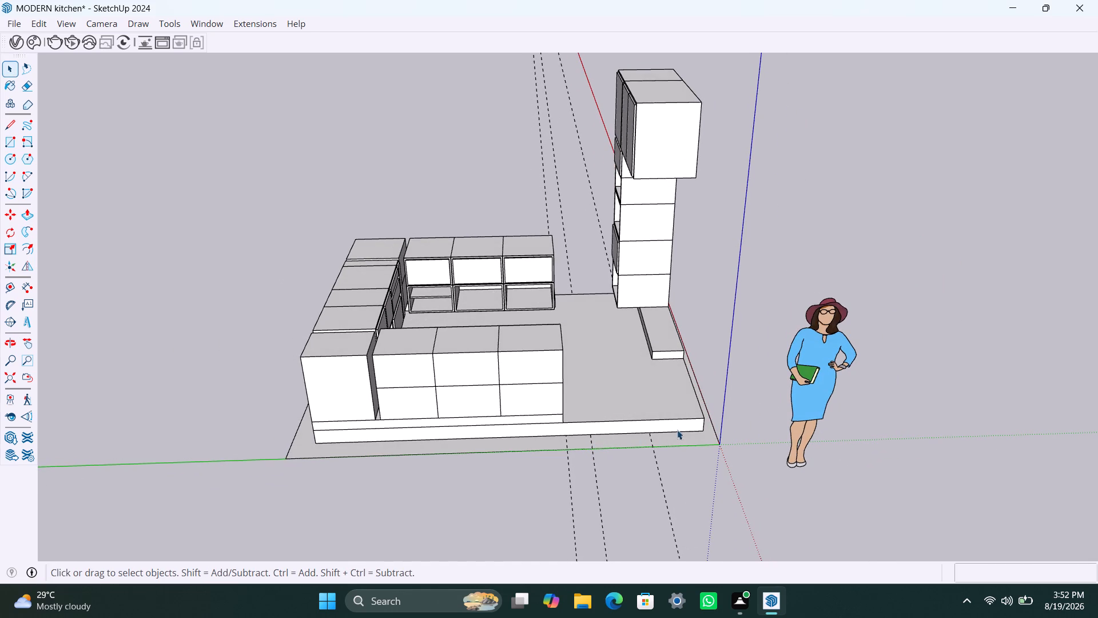
pyautogui.click(607, 389)
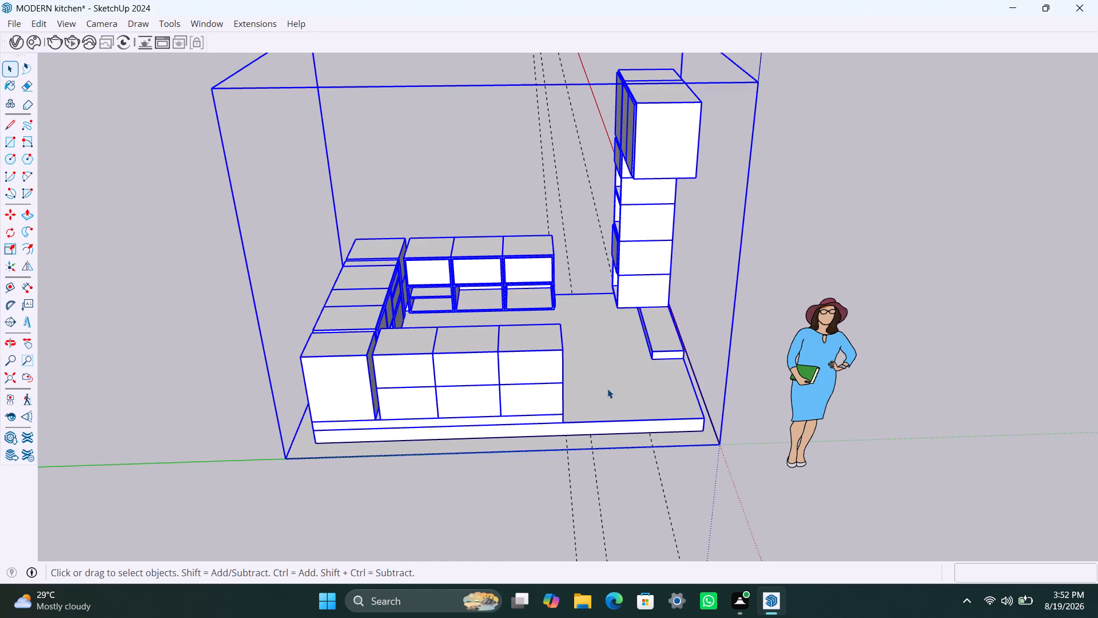
pyautogui.press('m')
pyautogui.click(658, 413)
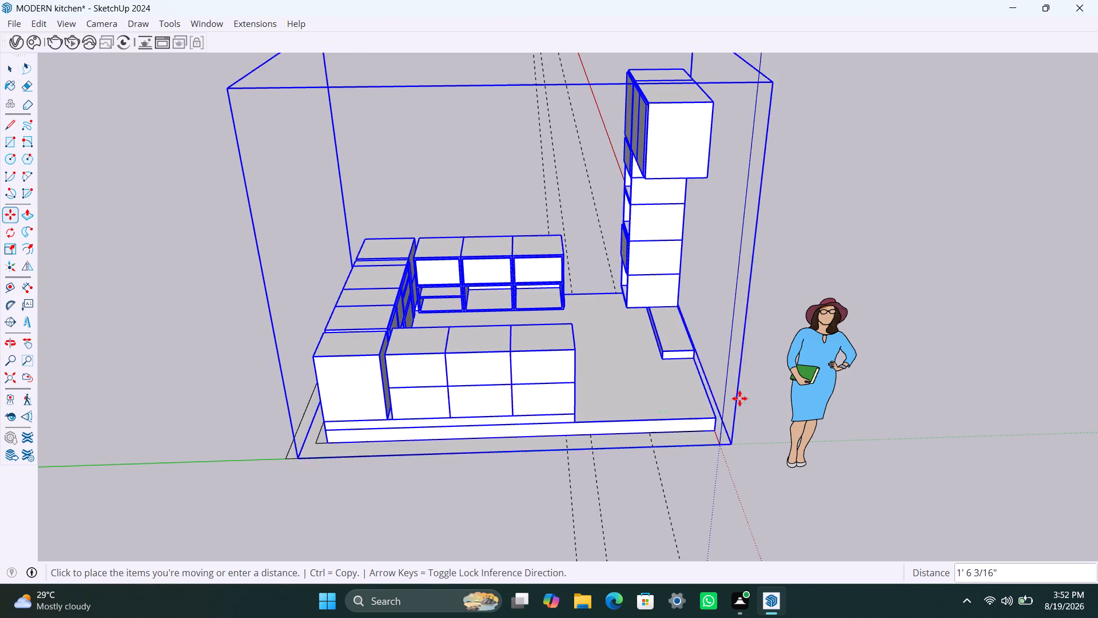
pyautogui.click(950, 213)
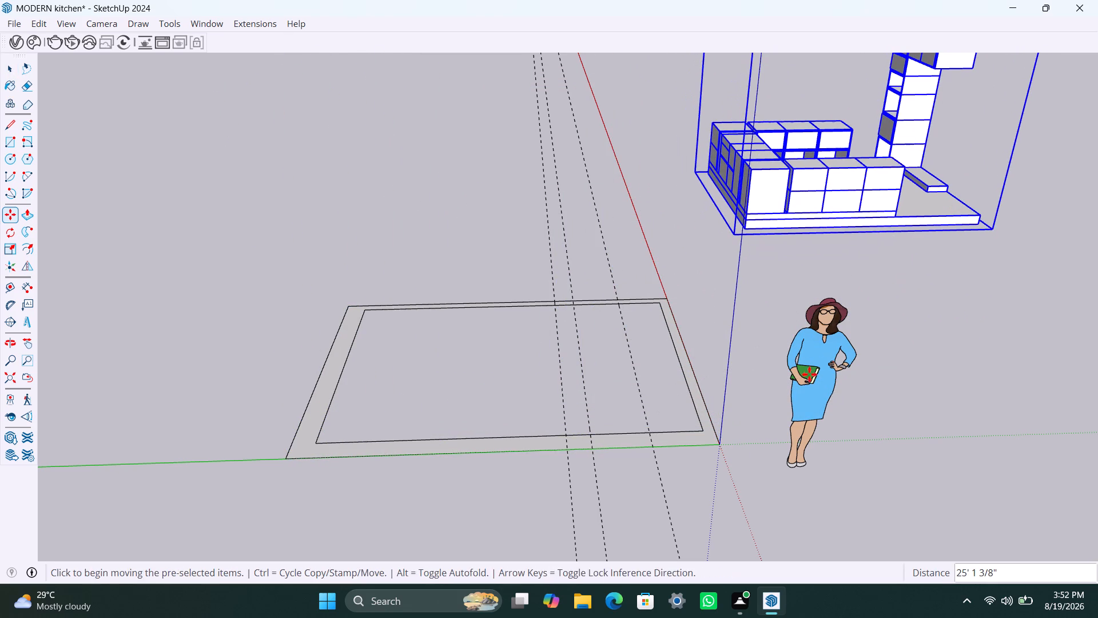
pyautogui.press('space')
pyautogui.scroll(-2, 707, 327)
pyautogui.press('Escape')
pyautogui.scroll(1, 608, 267)
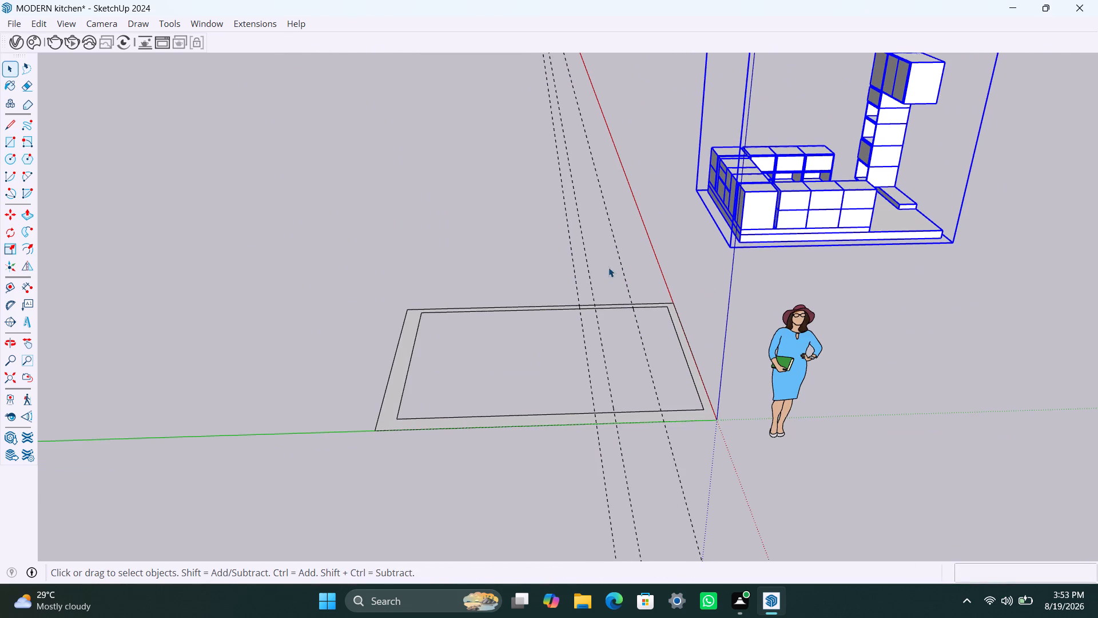
# Draw lines across the perimeter band's far side, opposite the green axis, along the two outermost of the three guides.
pyautogui.scroll(1, 608, 267)
pyautogui.moveTo(600, 278); pyautogui.dragTo(594, 343, button='middle')
pyautogui.scroll(8, 584, 303)
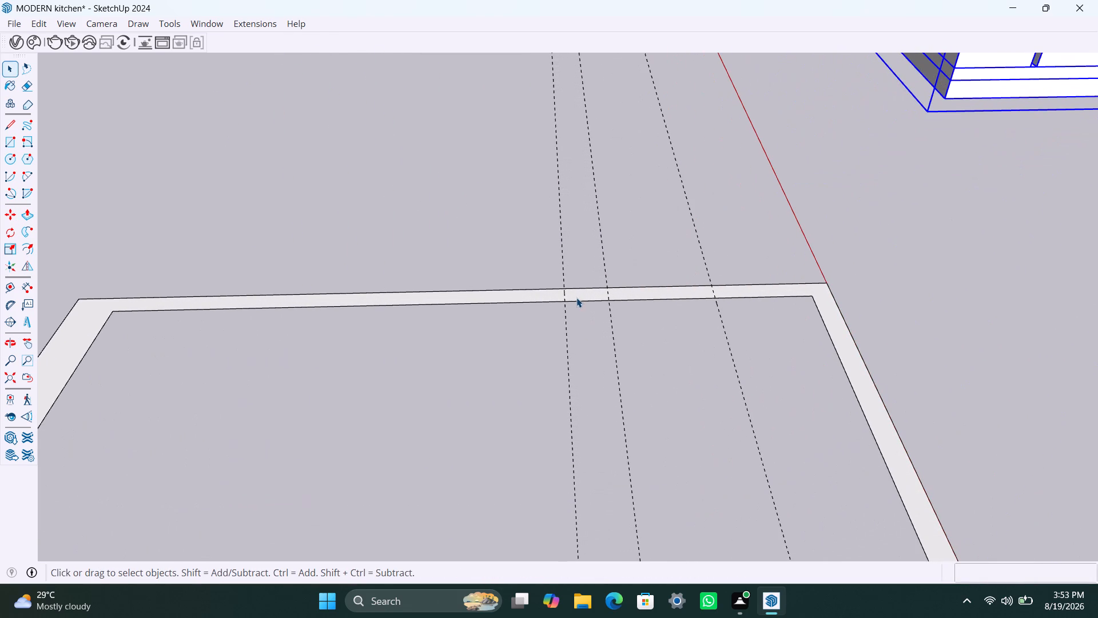
pyautogui.press('l')
pyautogui.click(564, 300)
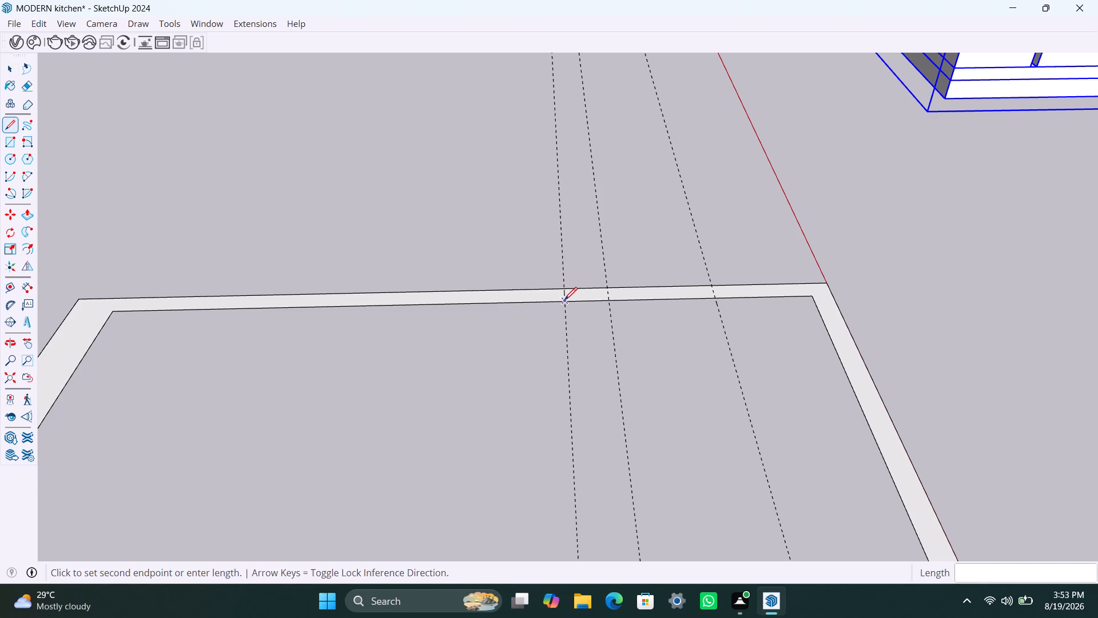
pyautogui.click(567, 289)
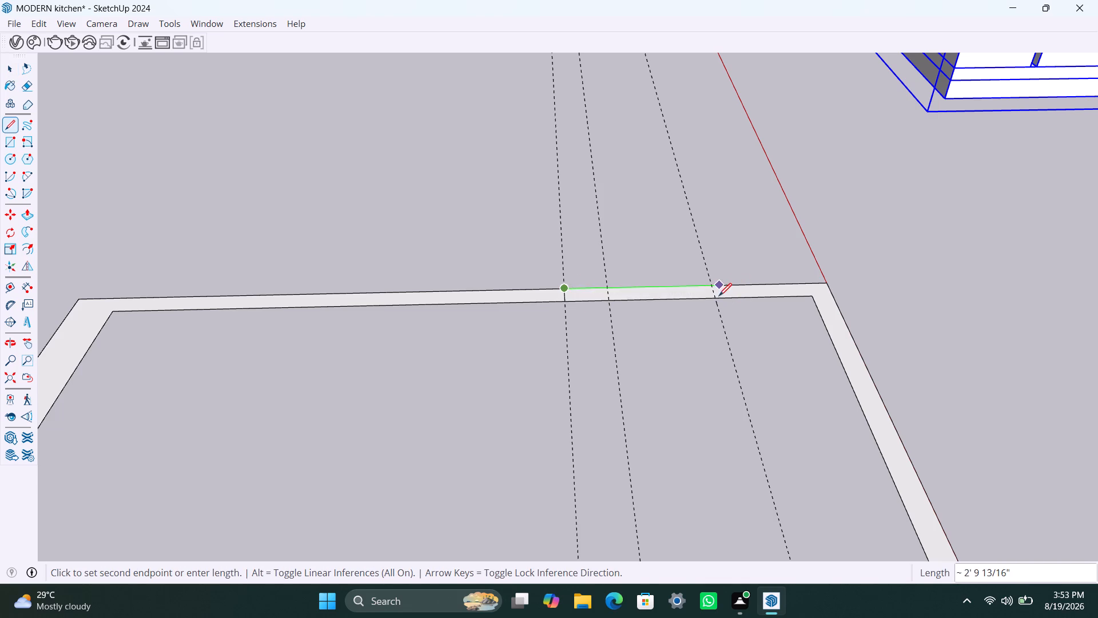
pyautogui.press('space')
pyautogui.press('l')
pyautogui.click(717, 299)
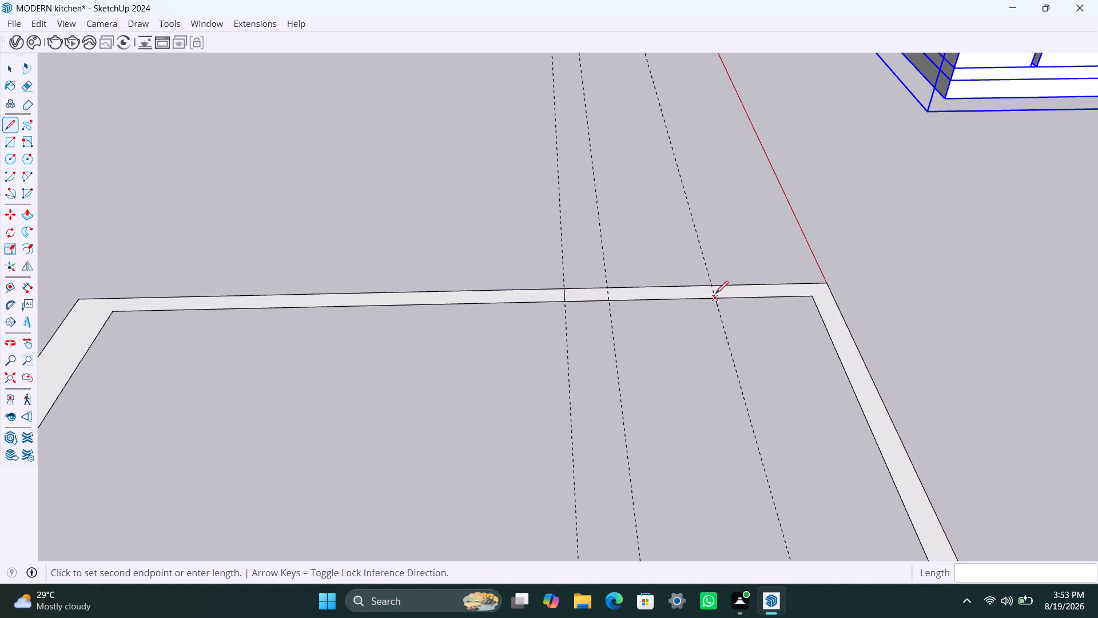
pyautogui.click(713, 284)
pyautogui.press('space')
# Open the perimeter band group for editing and select its face.
pyautogui.scroll(-4, 617, 355)
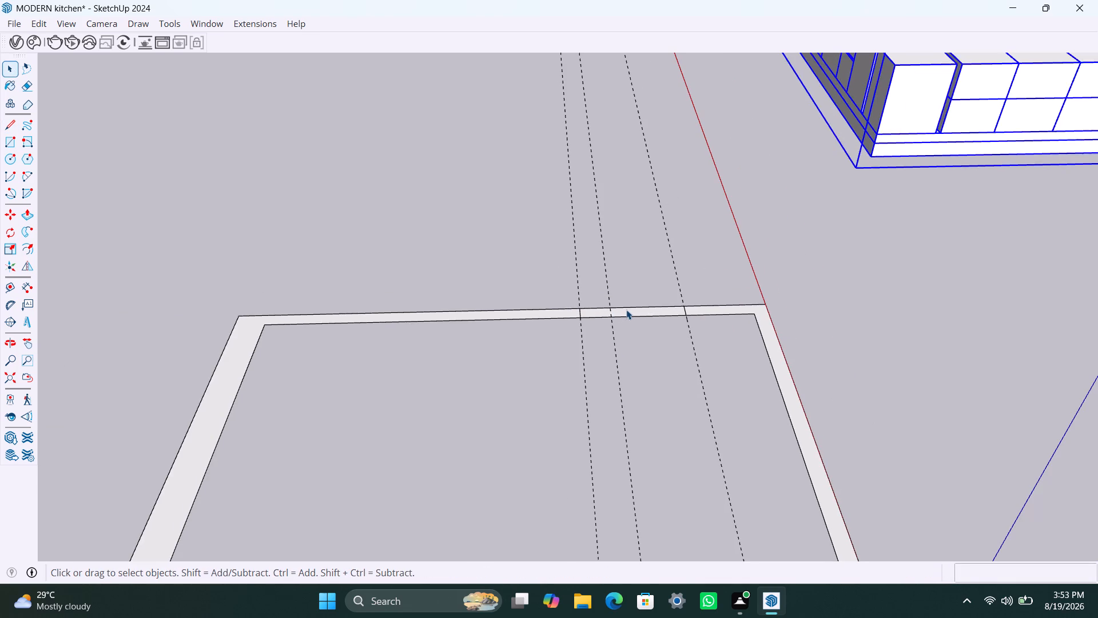
pyautogui.click(626, 310)
pyautogui.tripleClick(627, 310)
pyautogui.click(628, 310)
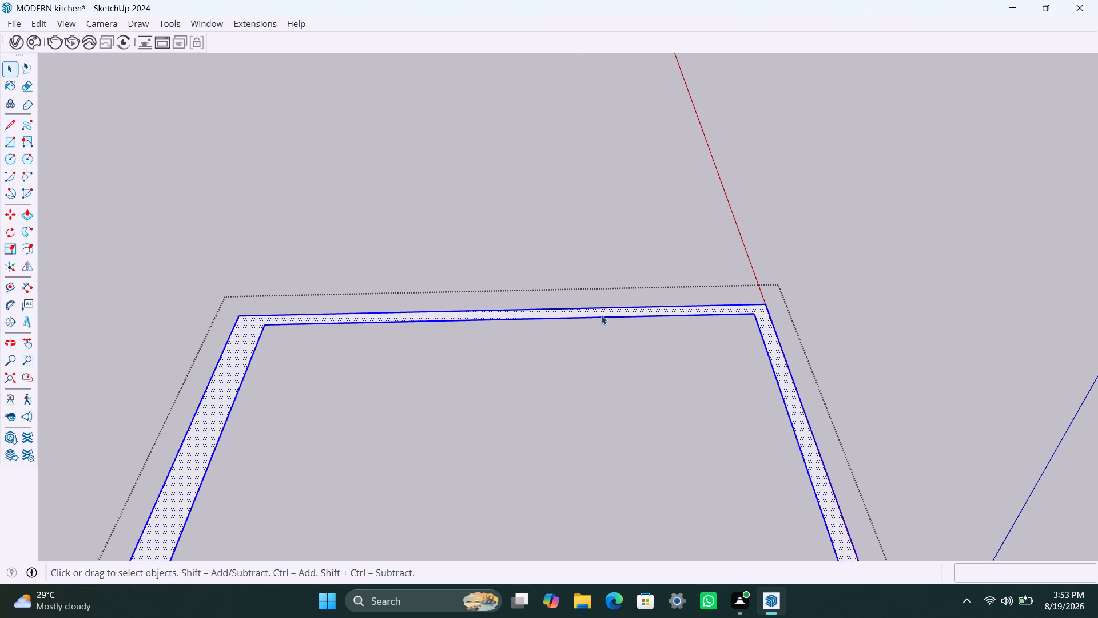
pyautogui.scroll(8, 601, 315)
pyautogui.click(606, 256)
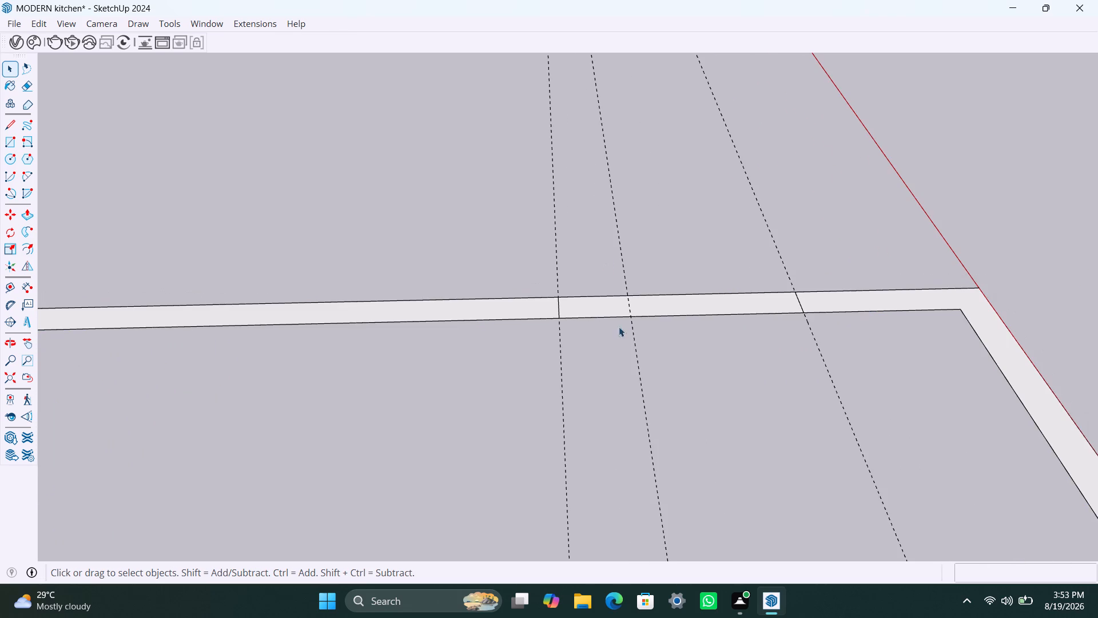
pyautogui.scroll(3, 586, 322)
pyautogui.click(583, 307)
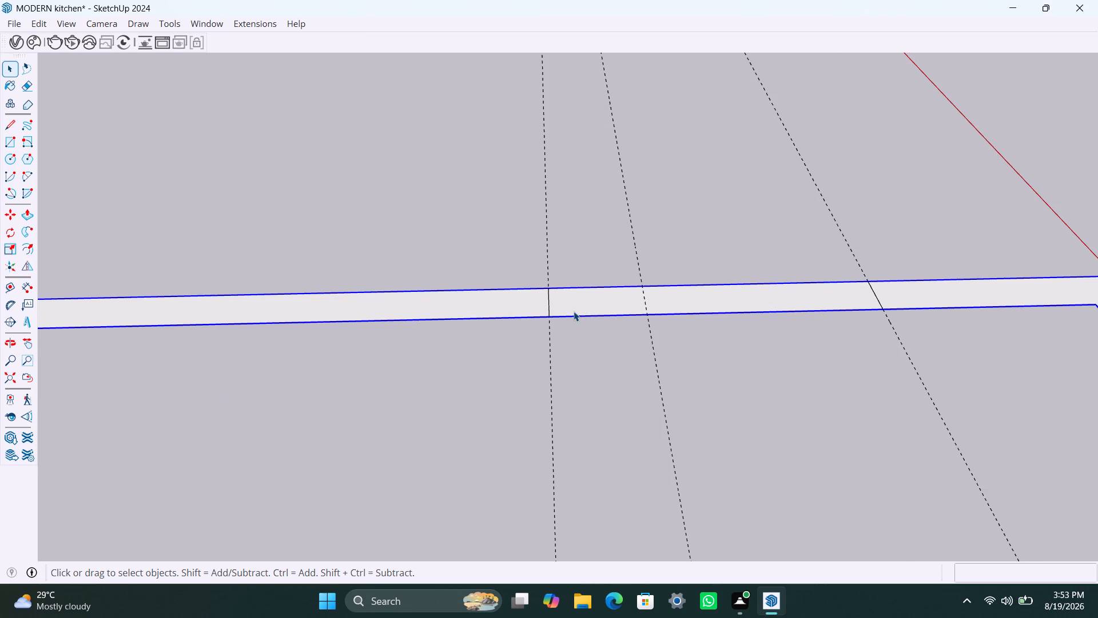
pyautogui.doubleClick(574, 311)
pyautogui.click(574, 311)
pyautogui.scroll(-12, 575, 311)
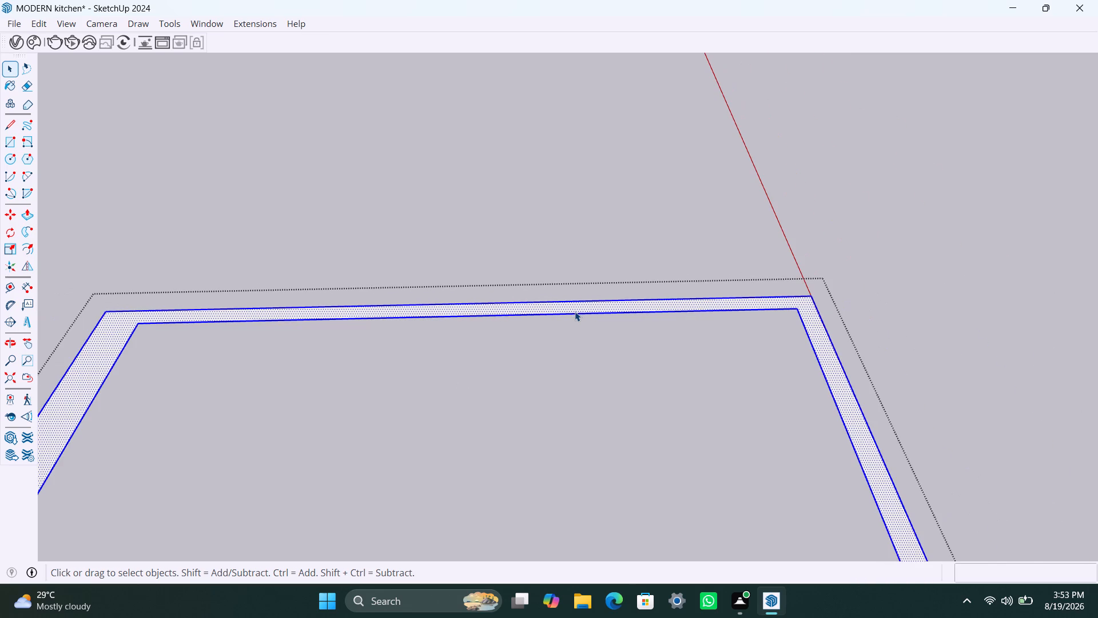
pyautogui.click(576, 312)
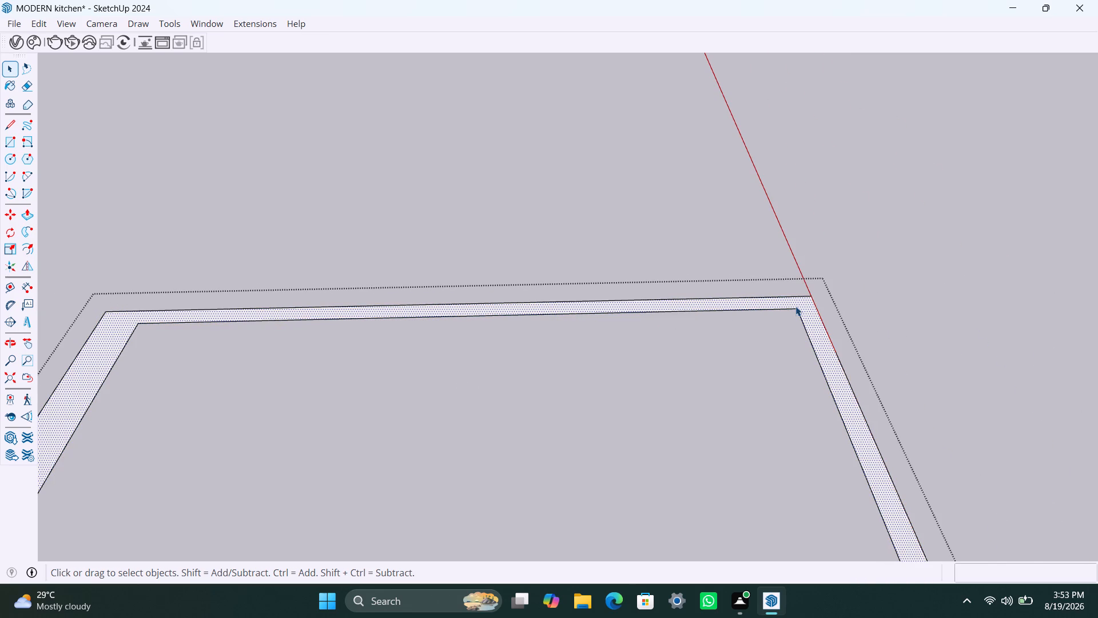
# Draw a 4 1/2" line across the band from its far inner corner near the red axis to the outer edge.
pyautogui.press('l')
pyautogui.click(795, 308)
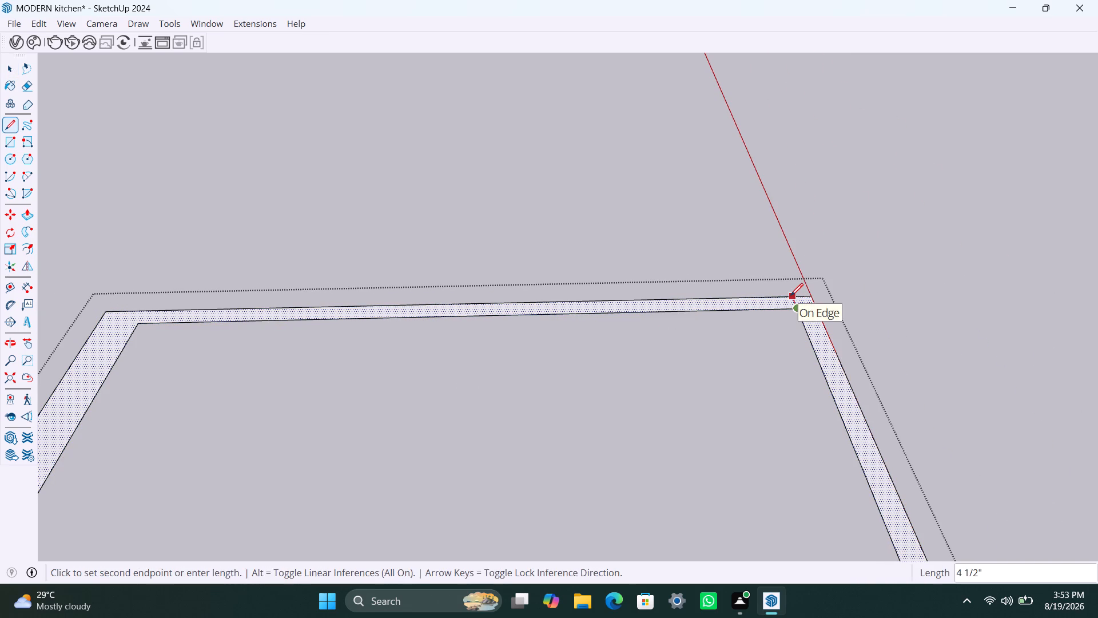
pyautogui.click(790, 296)
pyautogui.press('space')
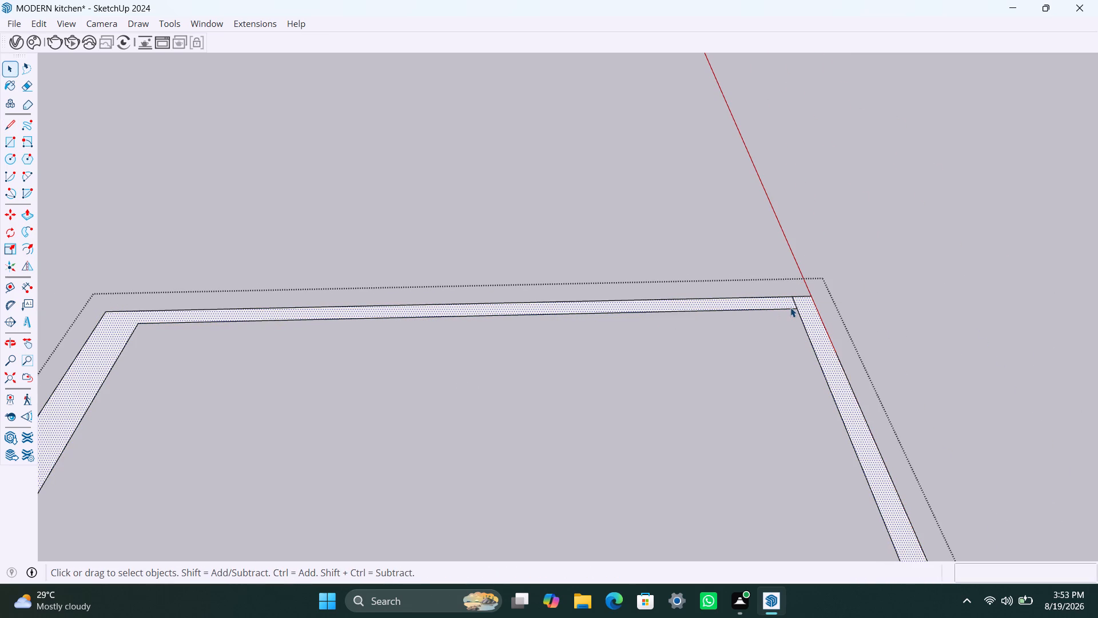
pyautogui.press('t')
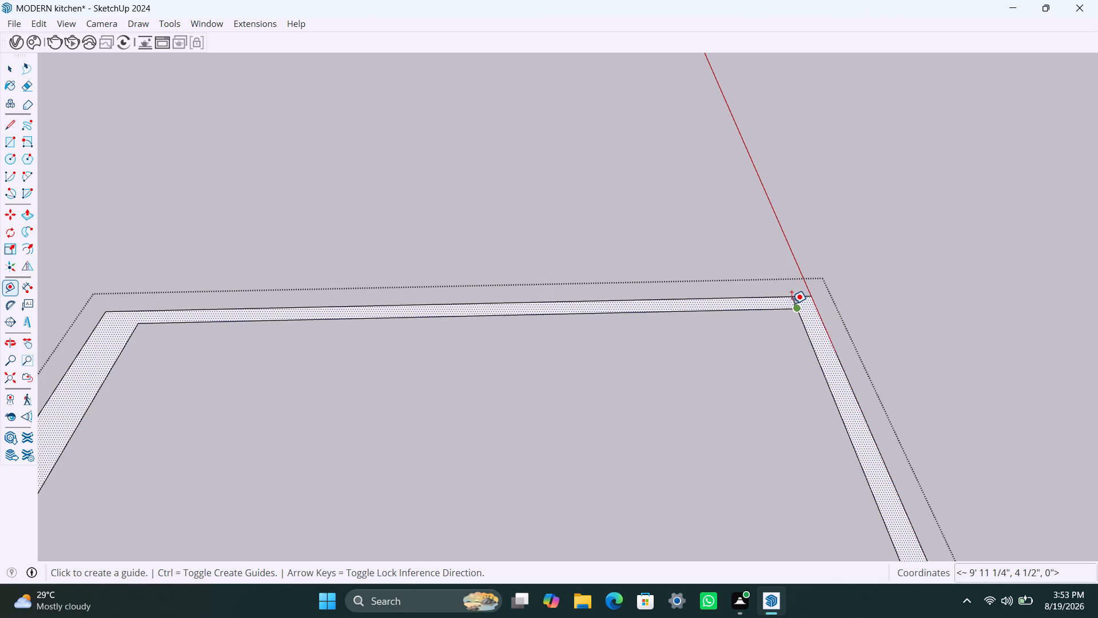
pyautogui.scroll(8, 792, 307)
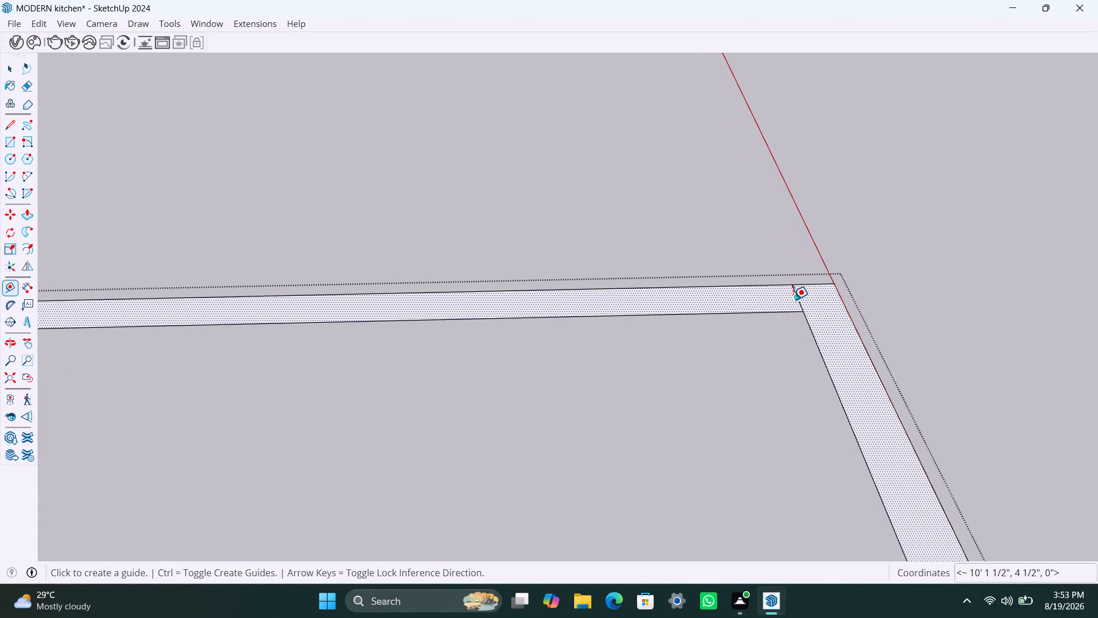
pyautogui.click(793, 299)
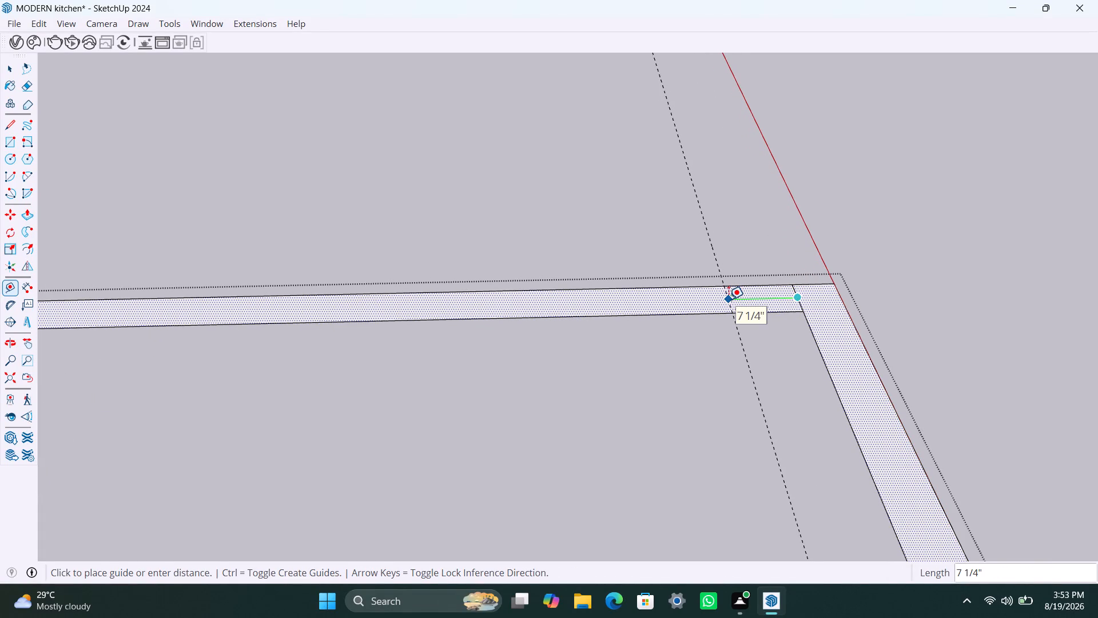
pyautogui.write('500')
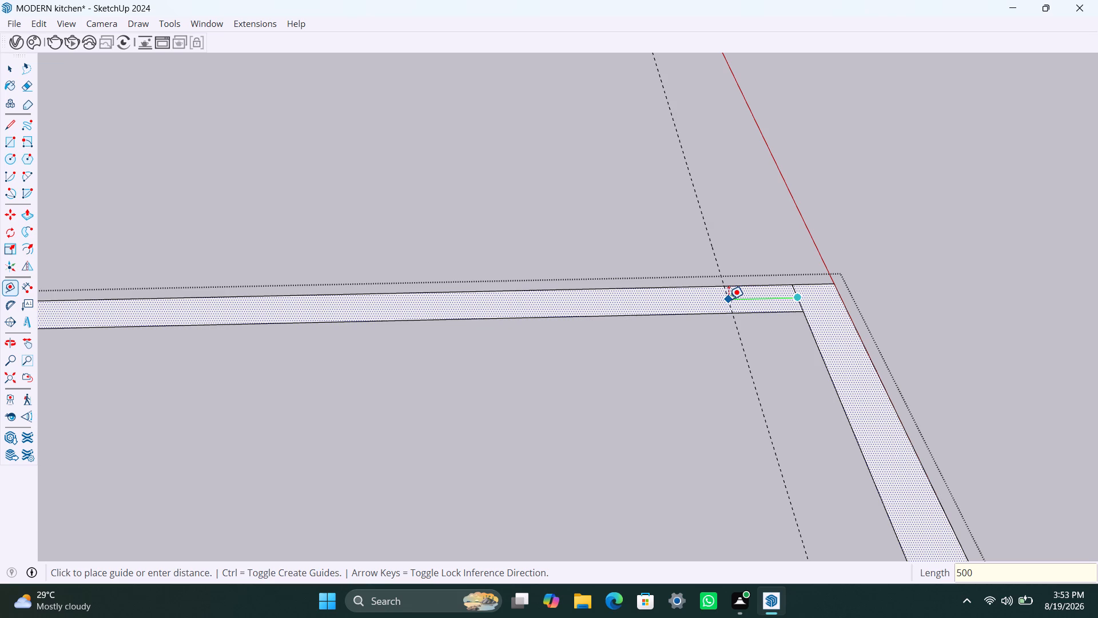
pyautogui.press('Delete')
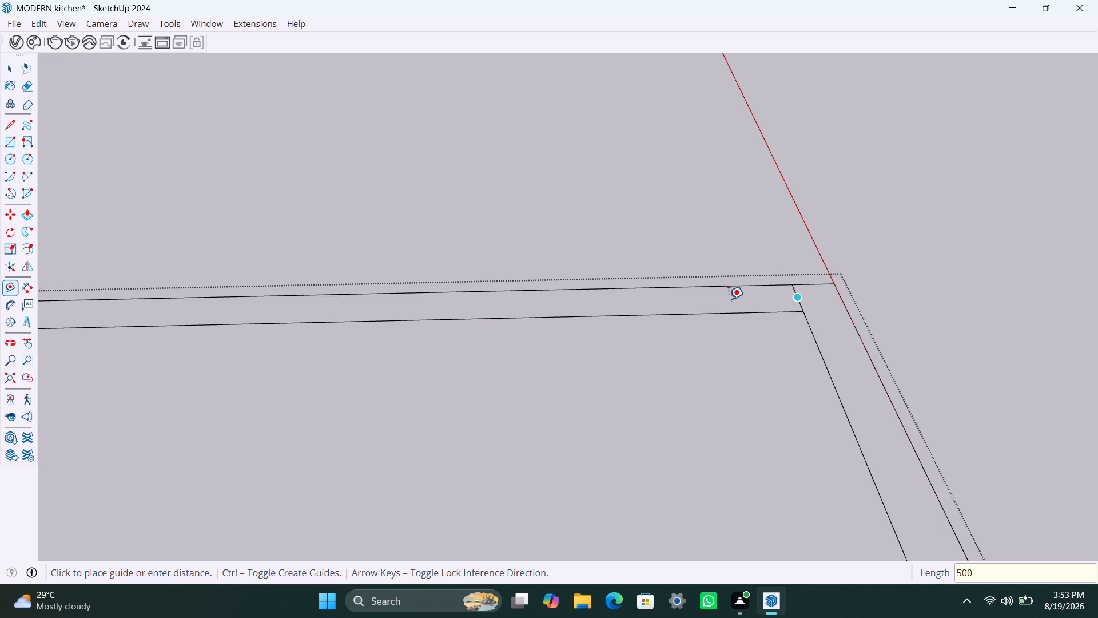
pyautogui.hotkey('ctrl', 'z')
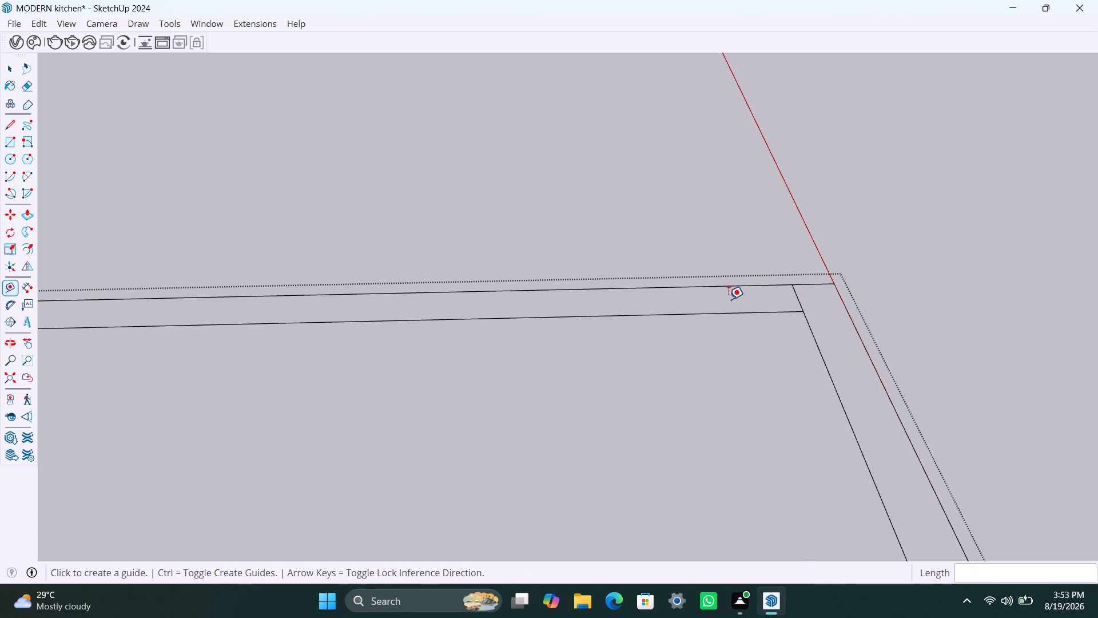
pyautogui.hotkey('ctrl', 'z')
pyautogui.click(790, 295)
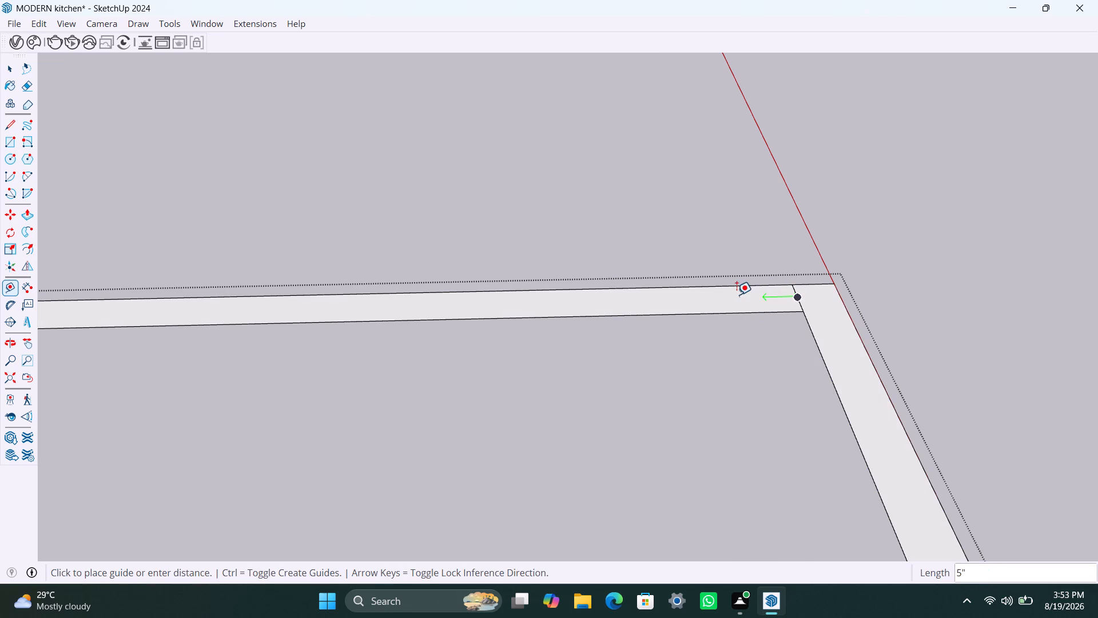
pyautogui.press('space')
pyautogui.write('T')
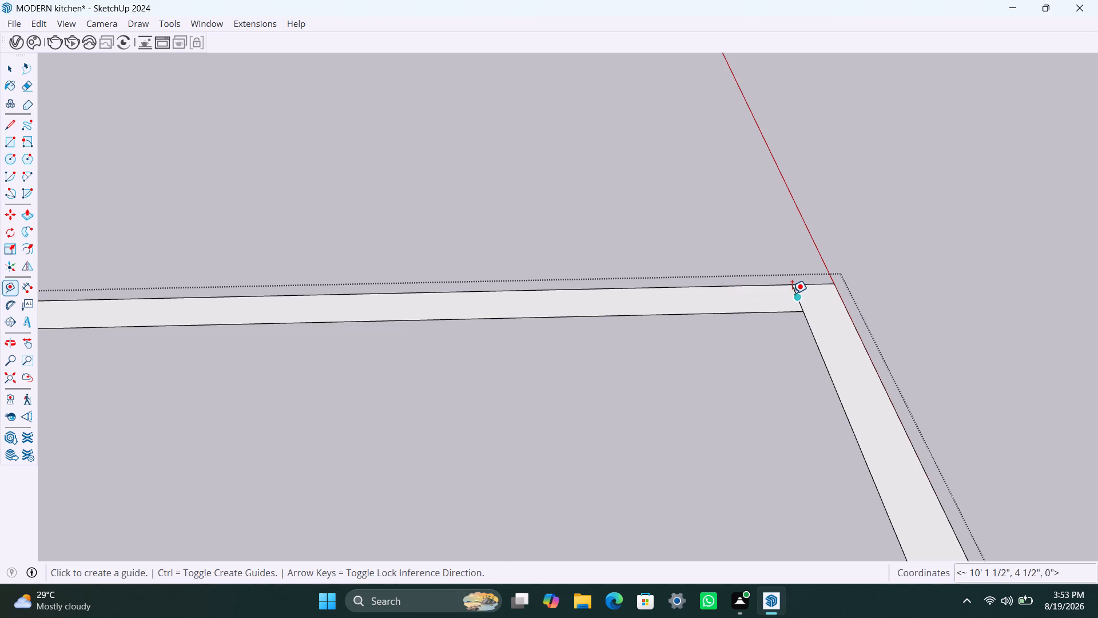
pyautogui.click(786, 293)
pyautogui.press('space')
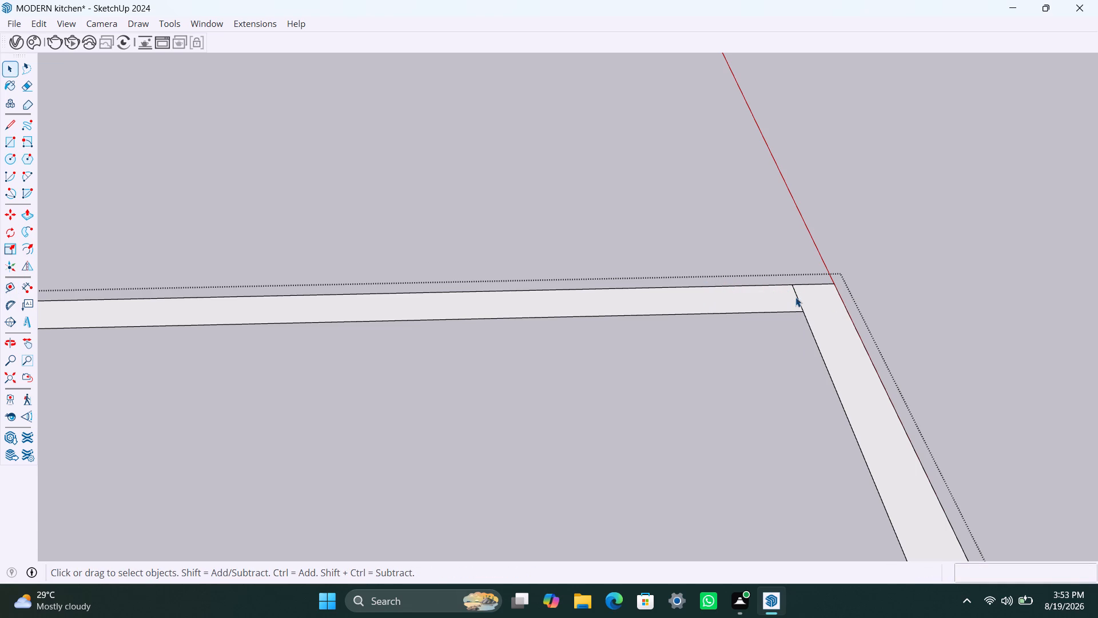
# Place a guide 545 mm from the short corner line, along the band's far side and away from the red axis.
pyautogui.press('t')
pyautogui.scroll(5, 799, 302)
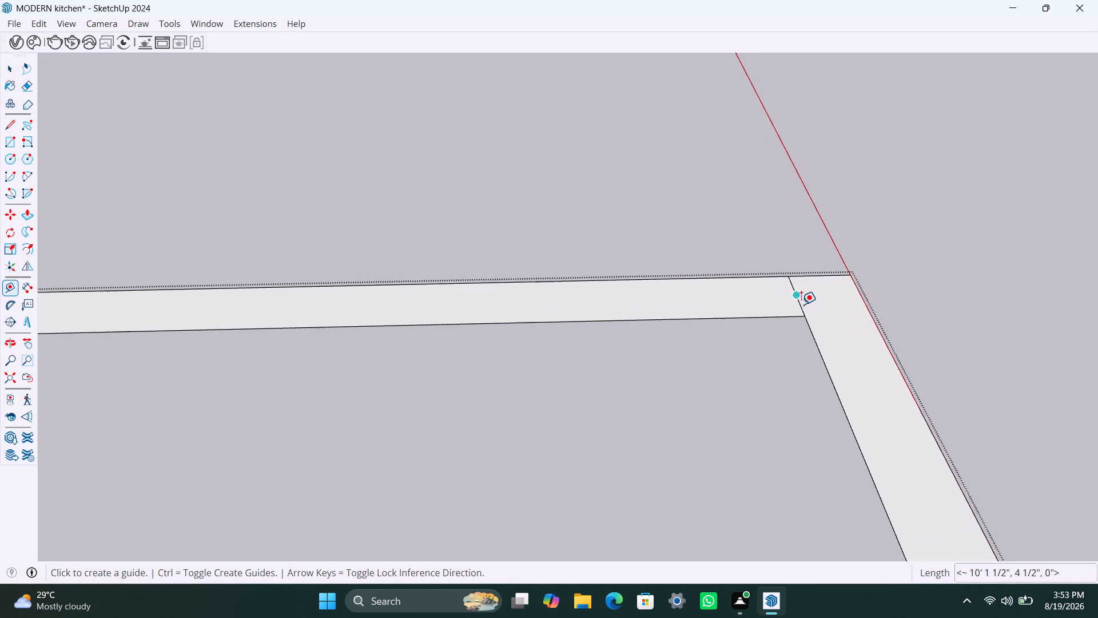
pyautogui.click(801, 308)
pyautogui.write('545MM')
pyautogui.press('Return')
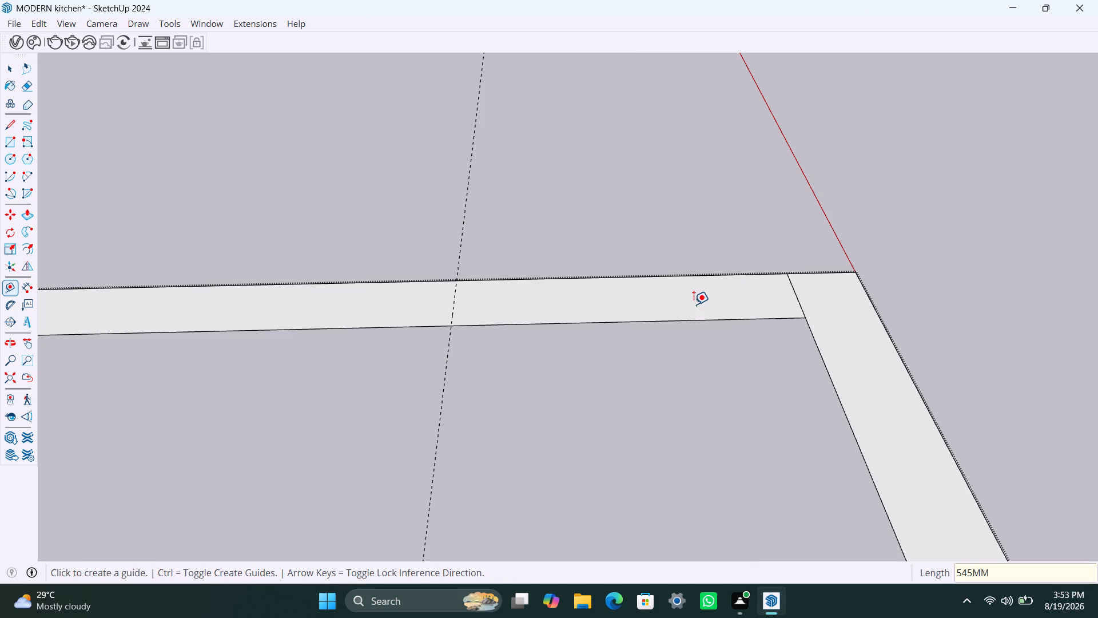
# Place a parallel guide 825 mm from the 545 mm guide, farther away from the red axis.
pyautogui.click(456, 307)
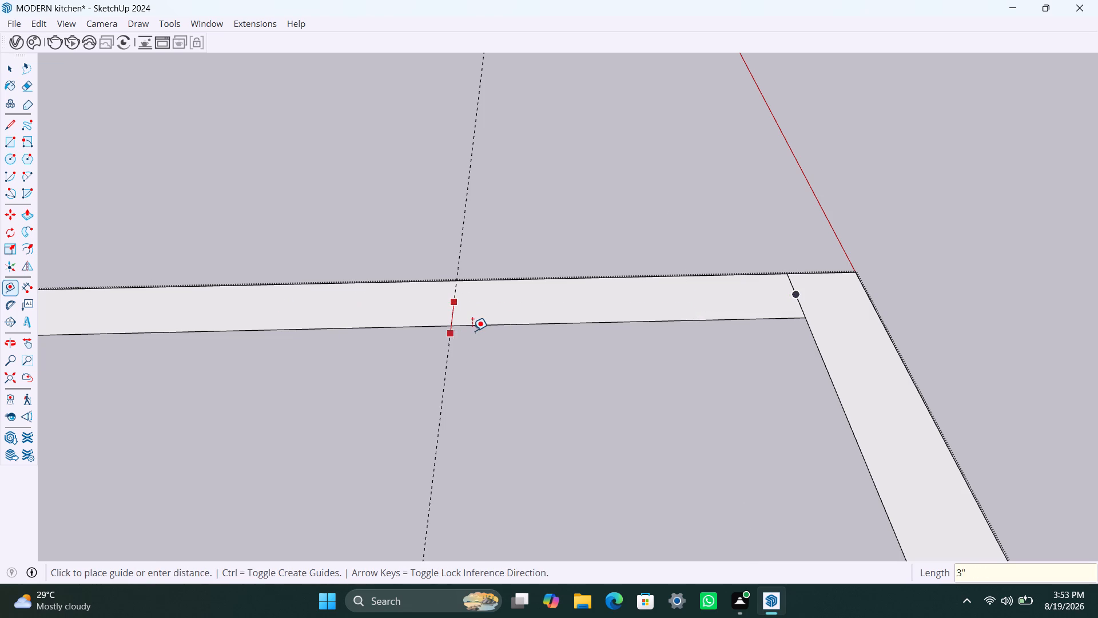
pyautogui.press('Escape')
pyautogui.click(448, 350)
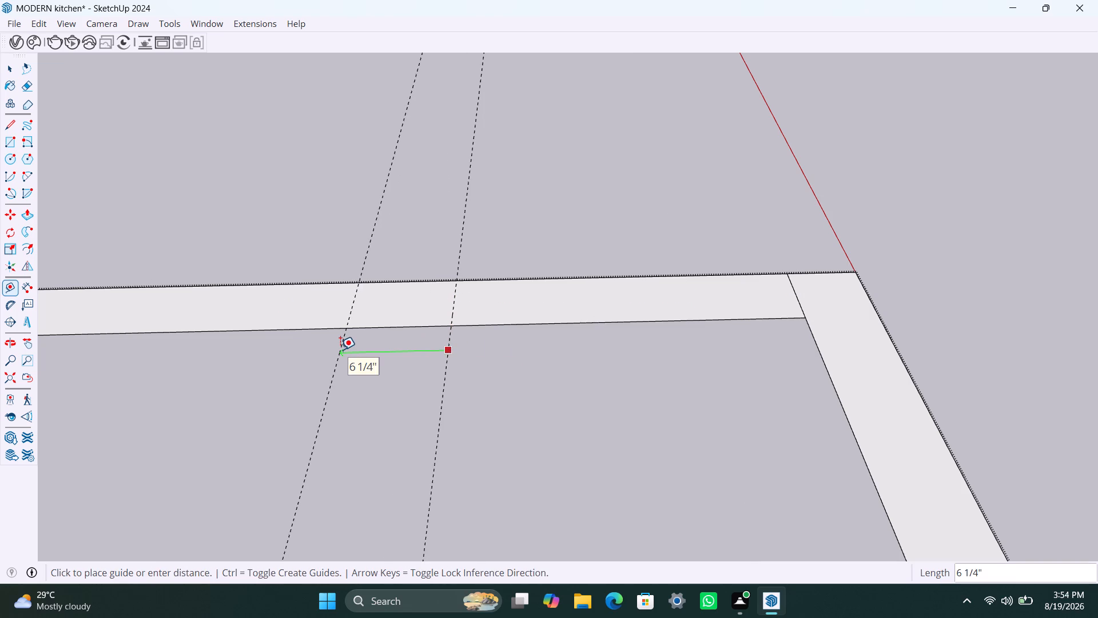
pyautogui.press('8')
pyautogui.write('25MM')
pyautogui.press('Return')
# Draw 4 1/2" lines across the band's far side along both guides, marking the two edges of the 825 mm opening.
pyautogui.scroll(-17, 333, 348)
pyautogui.scroll(-4, 323, 384)
pyautogui.keyDown('shift'); pyautogui.moveTo(324, 395); pyautogui.dragTo(399, 372, button='middle'); pyautogui.keyUp('shift')
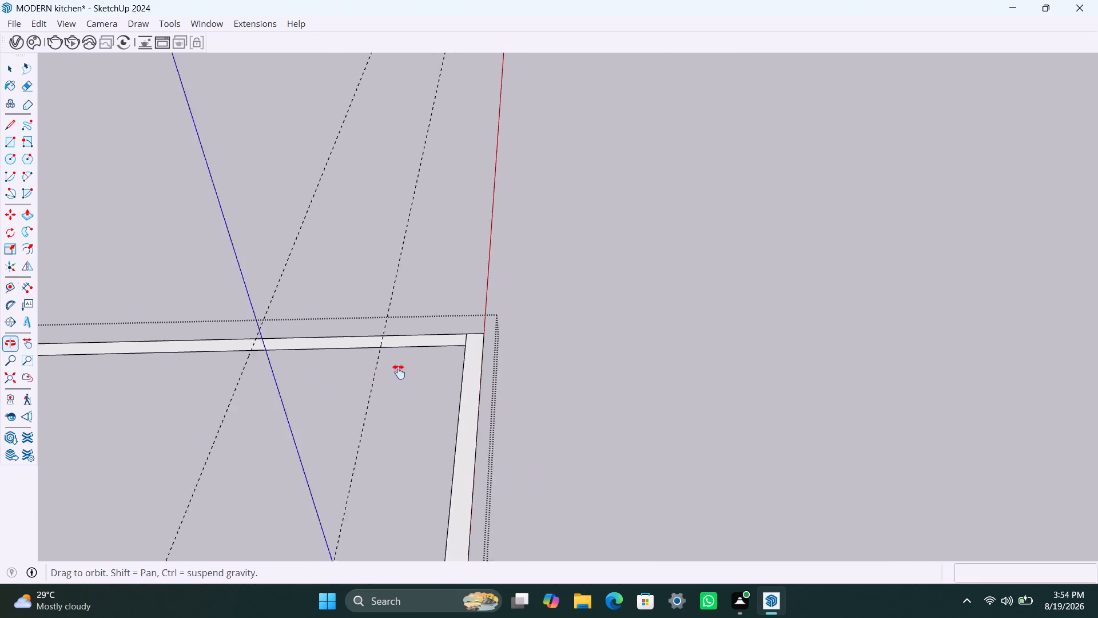
pyautogui.keyDown('shift'); pyautogui.moveTo(399, 372); pyautogui.dragTo(449, 363, button='middle'); pyautogui.keyUp('shift')
pyautogui.scroll(12, 464, 332)
pyautogui.press('space')
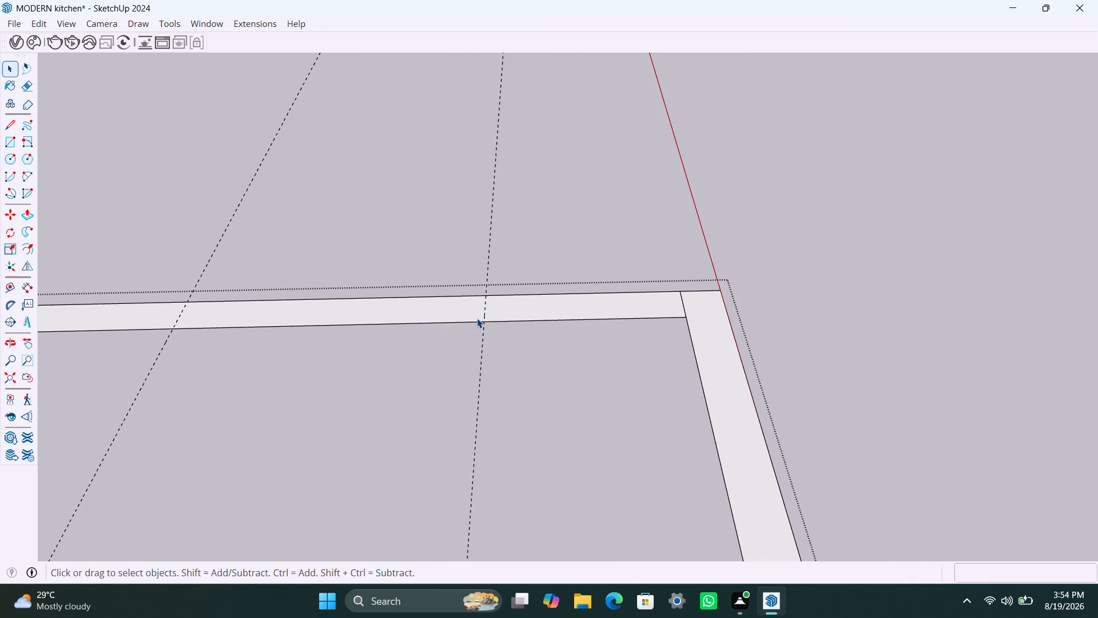
pyautogui.press('l')
pyautogui.click(486, 322)
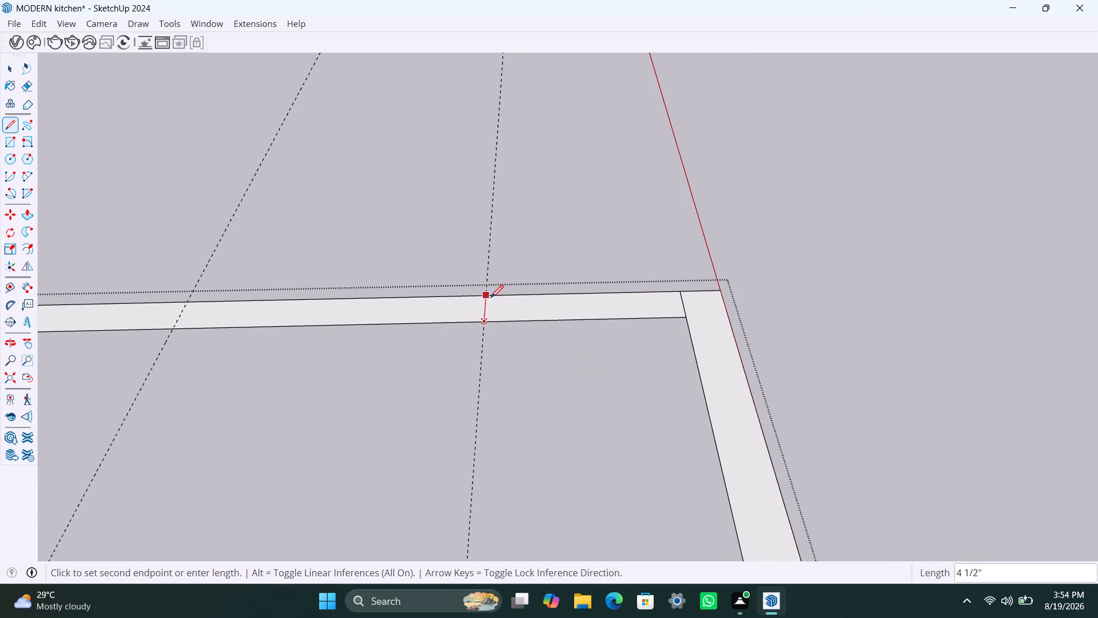
pyautogui.click(491, 298)
pyautogui.press('space')
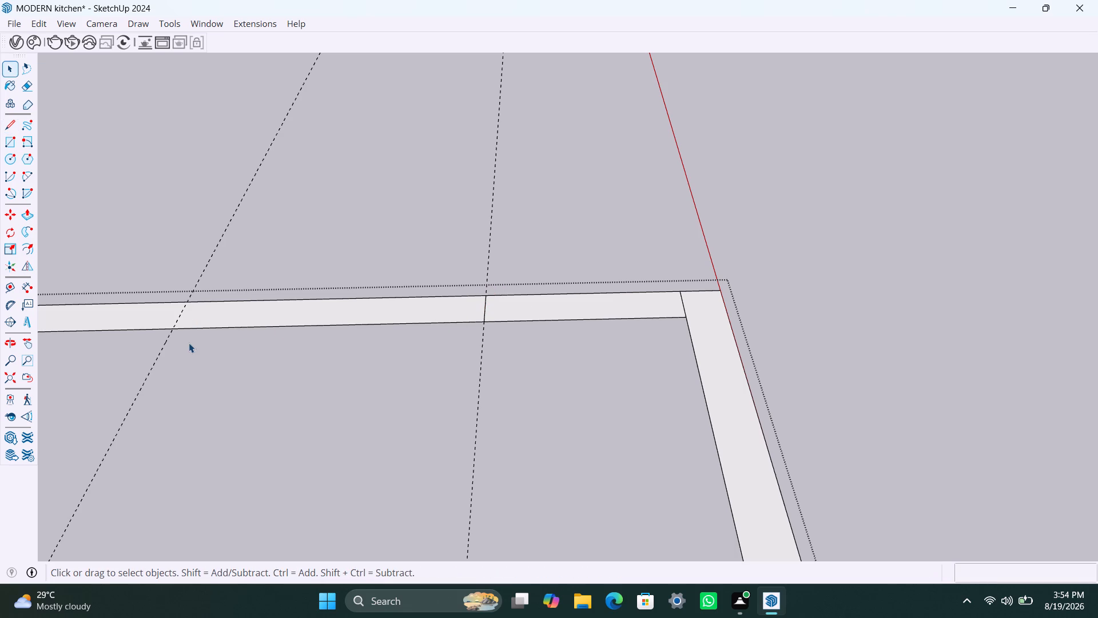
pyautogui.press('l')
pyautogui.click(173, 329)
pyautogui.click(190, 300)
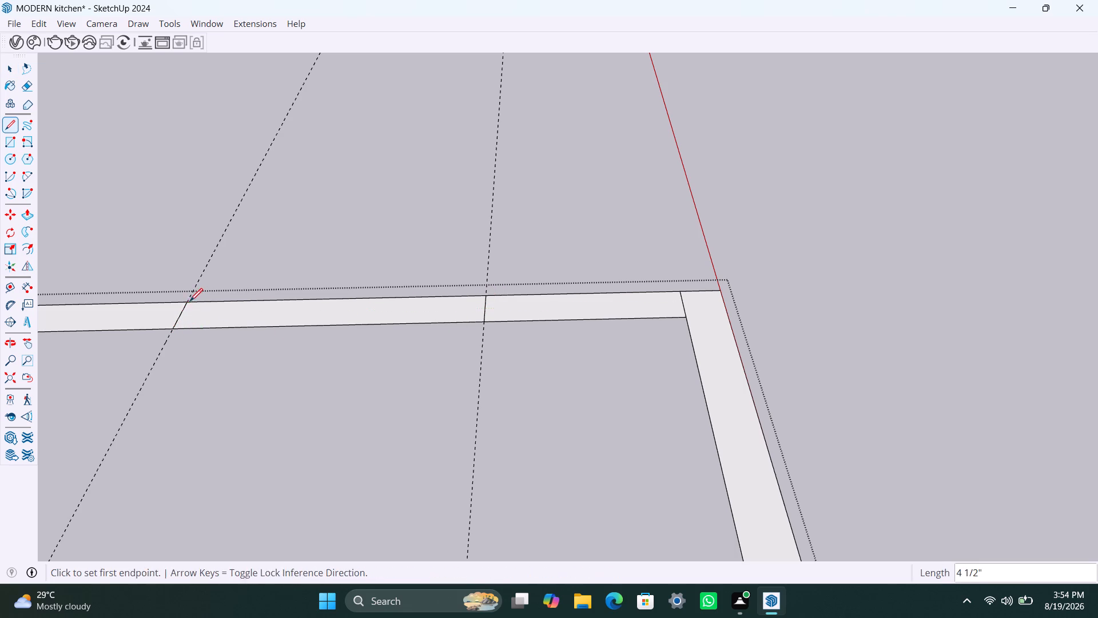
# Delete the short line at the band's far corner near the red axis and clear all guides in the open group.
pyautogui.press('space')
pyautogui.click(682, 304)
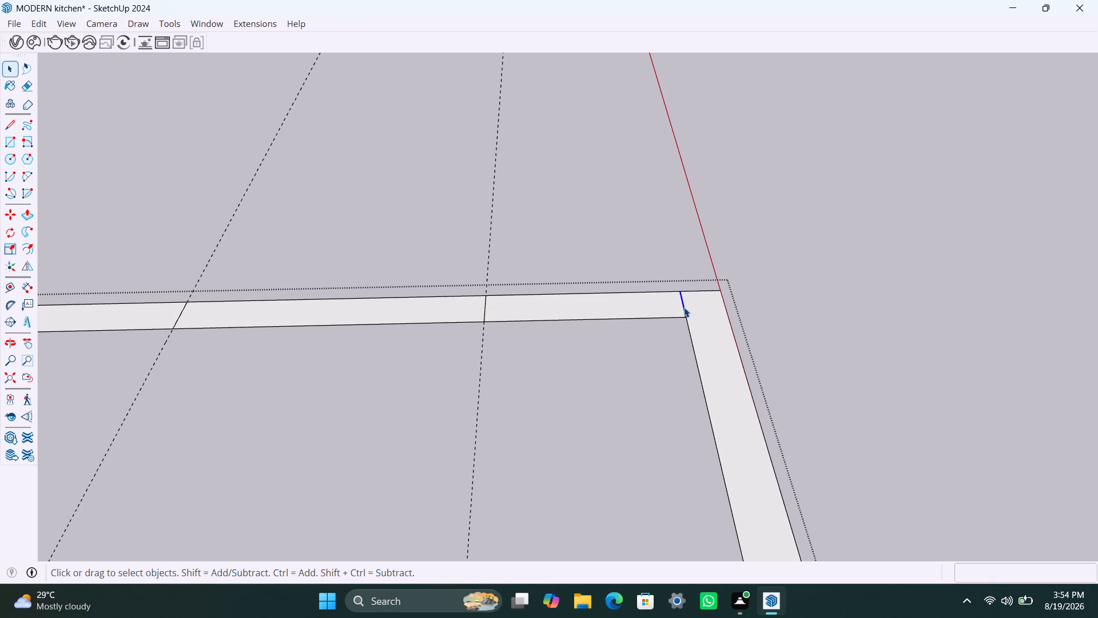
pyautogui.press('Delete')
pyautogui.scroll(-5, 554, 458)
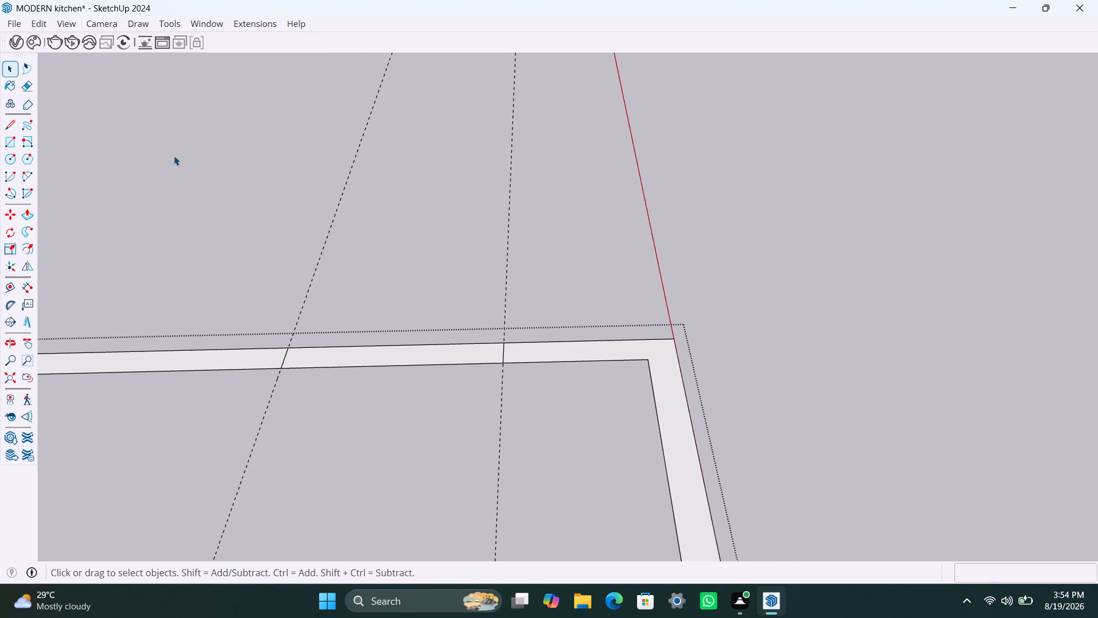
pyautogui.click(46, 23)
pyautogui.click(94, 164)
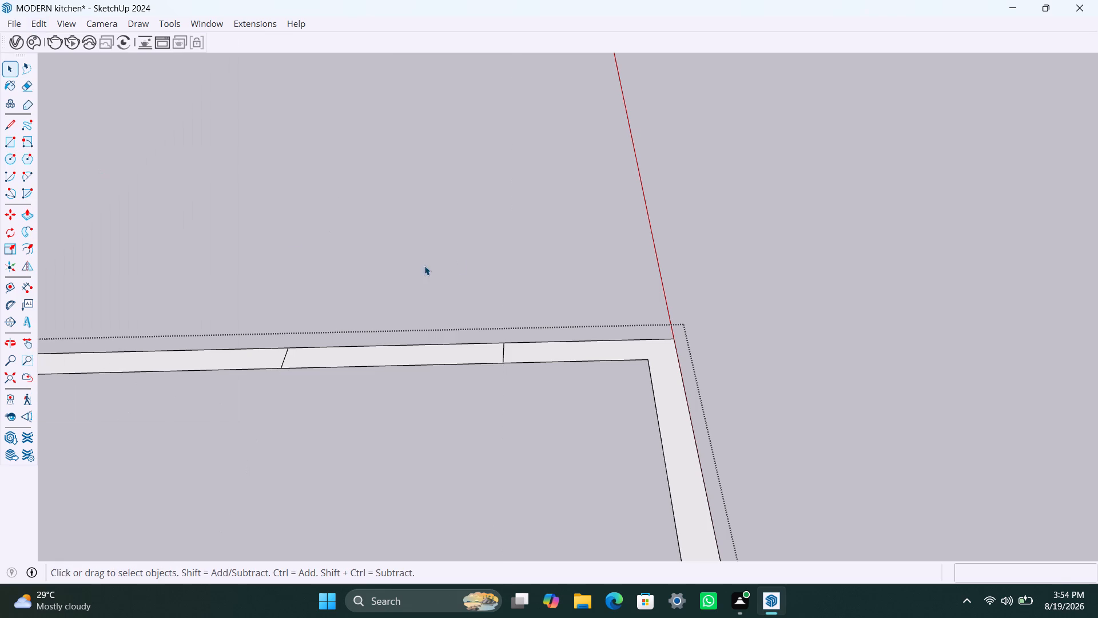
# Place a guide 1120 mm from the inner edge of the band's red-axis side, across the near side by the green axis.
pyautogui.scroll(-20, 400, 285)
pyautogui.scroll(-3, 409, 335)
pyautogui.moveTo(409, 375); pyautogui.dragTo(409, 375, button='middle')
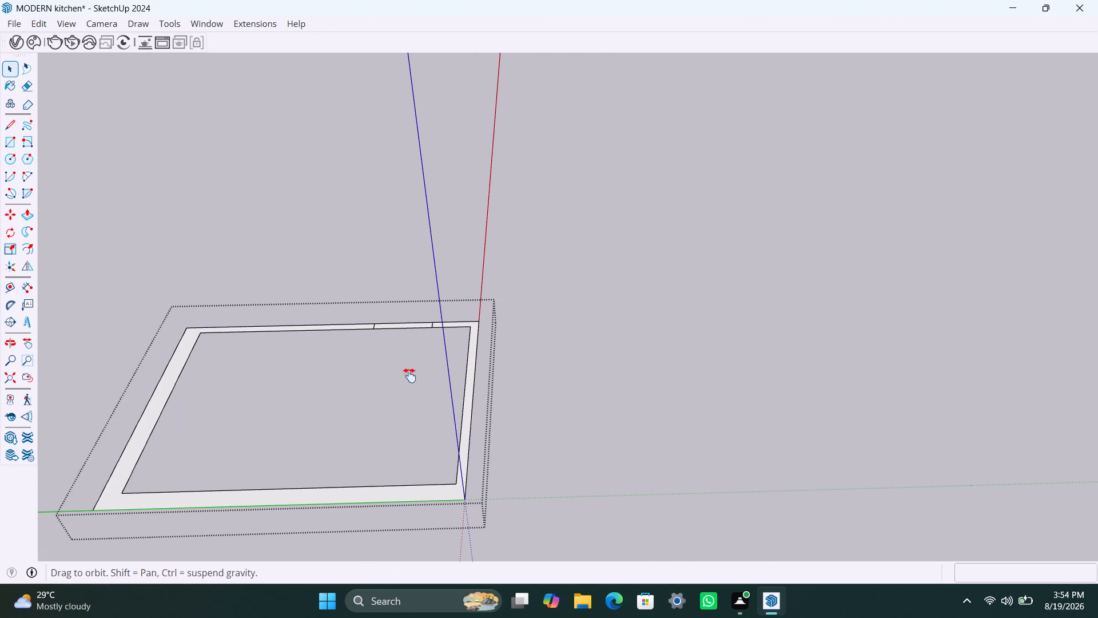
pyautogui.moveTo(409, 375); pyautogui.dragTo(527, 332, button='middle')
pyautogui.scroll(12, 578, 418)
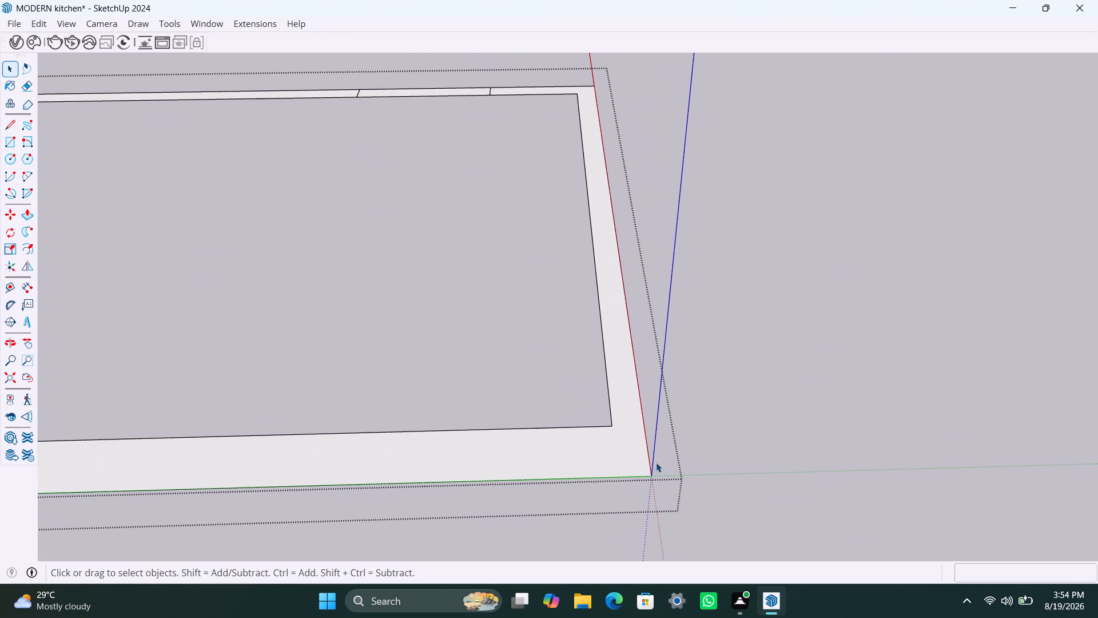
pyautogui.click(612, 421)
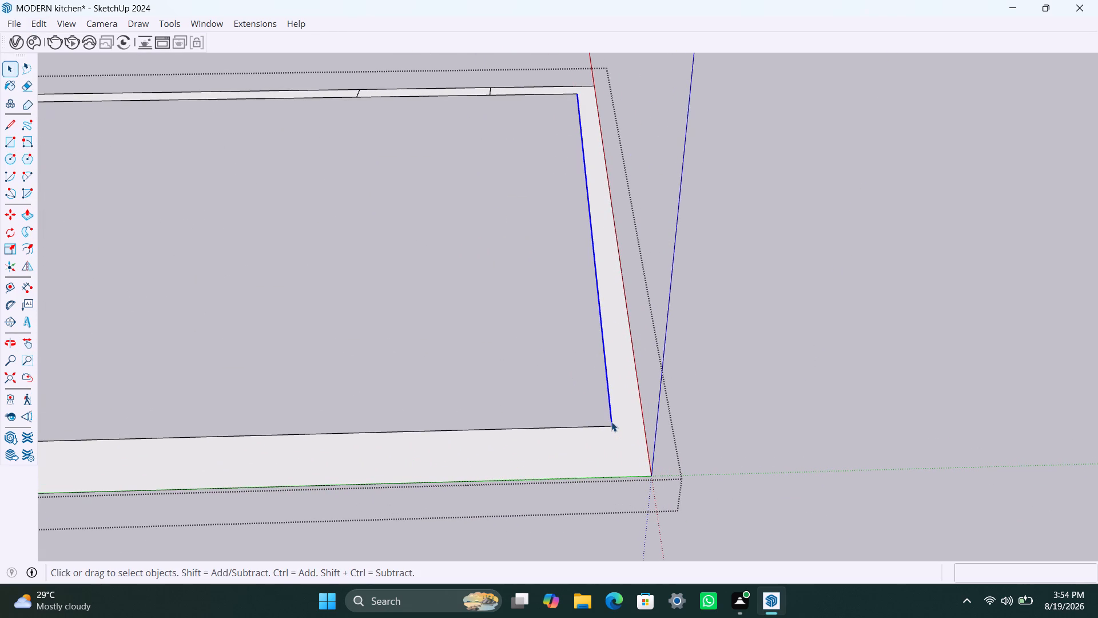
pyautogui.press('t')
pyautogui.click(610, 409)
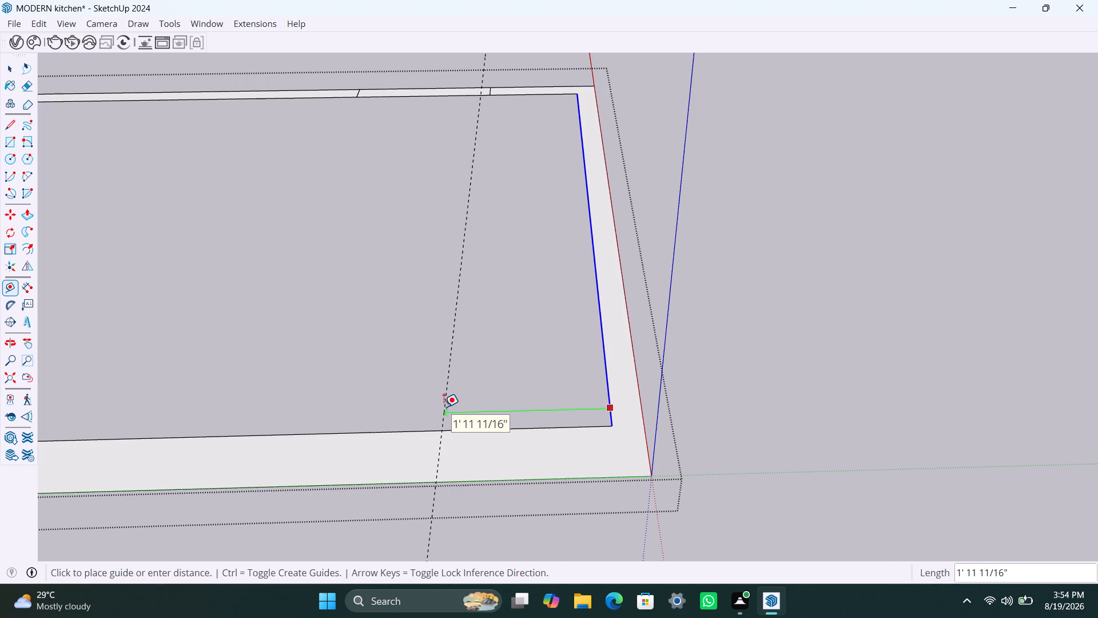
pyautogui.write('1120MM')
pyautogui.press('Return')
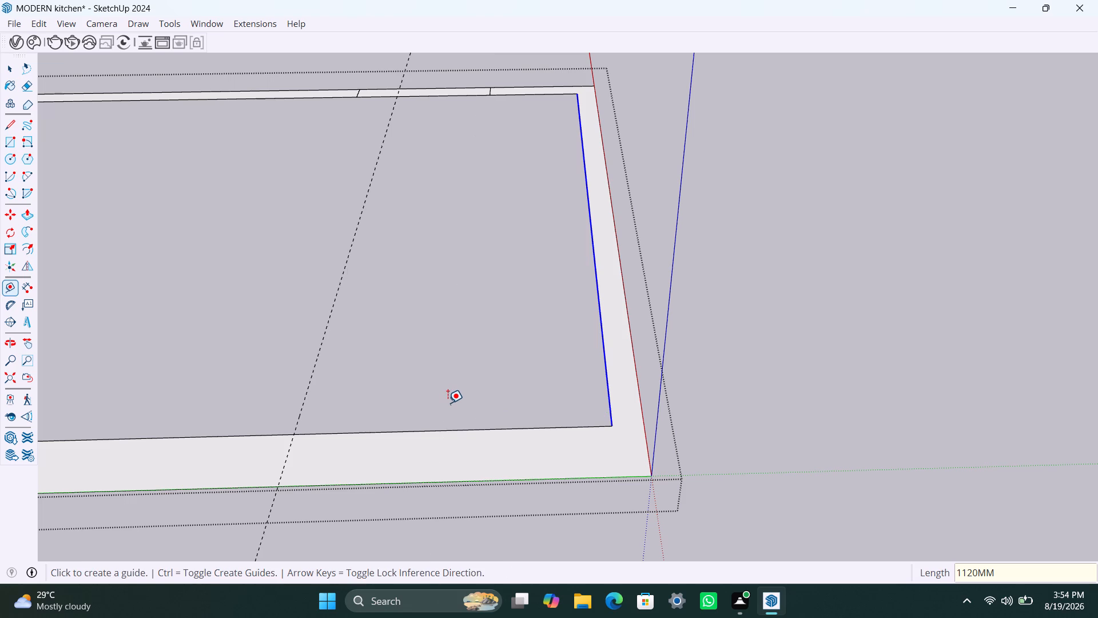
pyautogui.press('space')
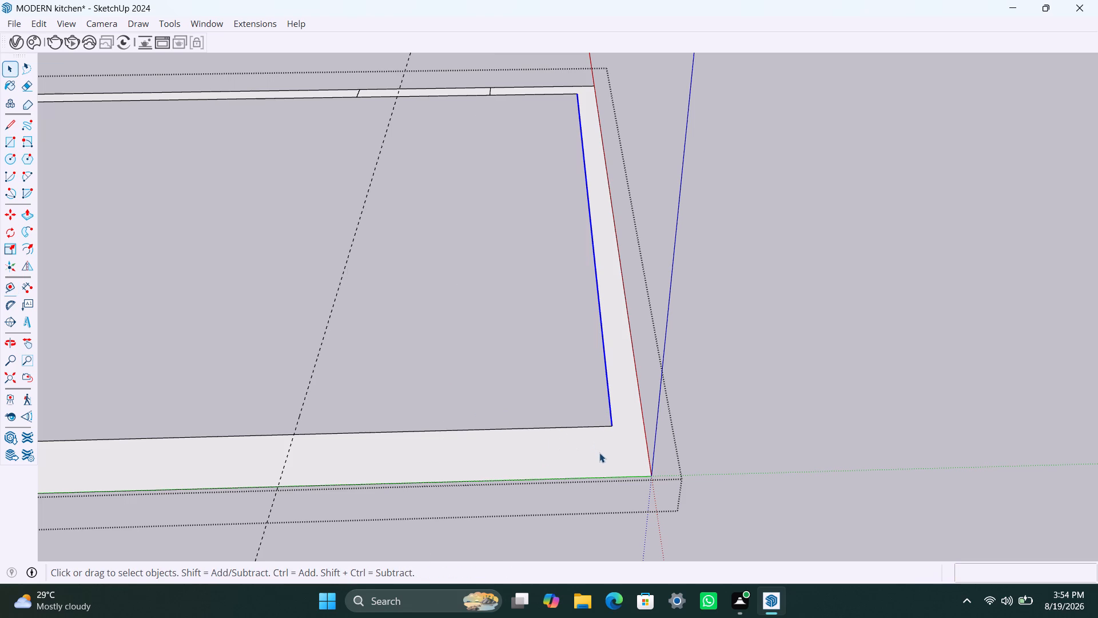
# Draw lines across the near band from the inner corner by the origin to the outer edge and, 9" long, along the 1120 mm guide.
pyautogui.press('l')
pyautogui.click(614, 423)
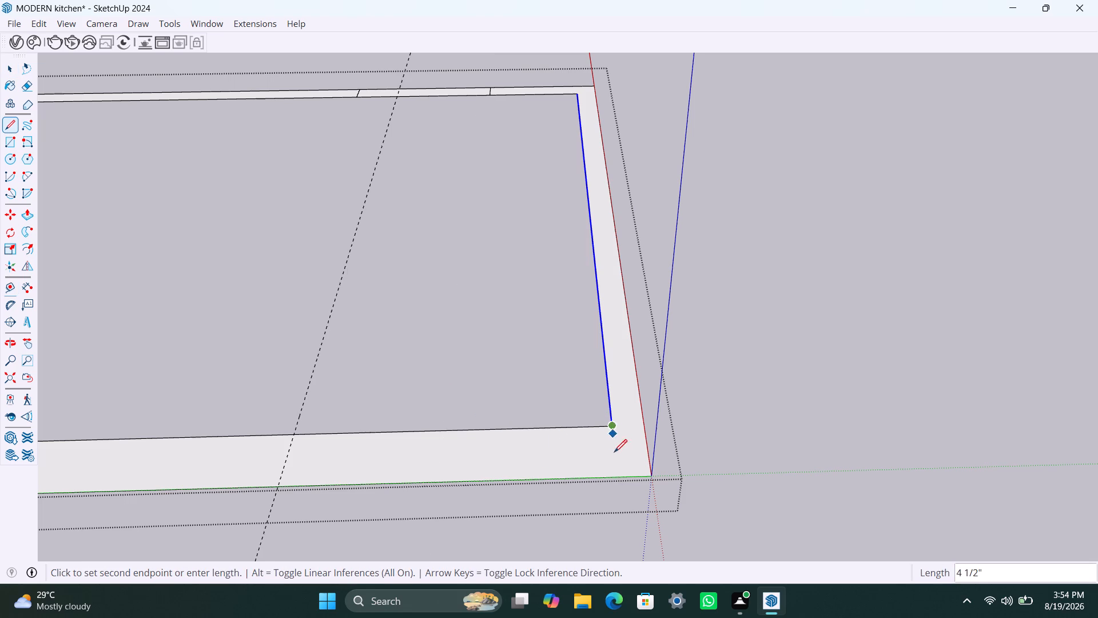
pyautogui.click(614, 476)
pyautogui.press('space')
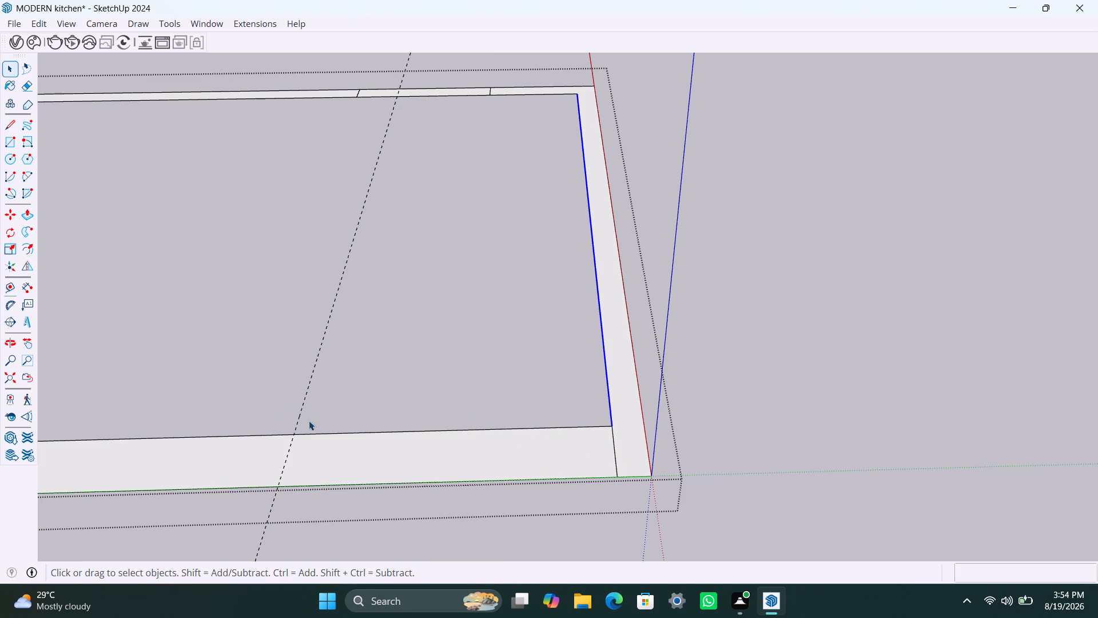
pyautogui.press('l')
pyautogui.click(294, 435)
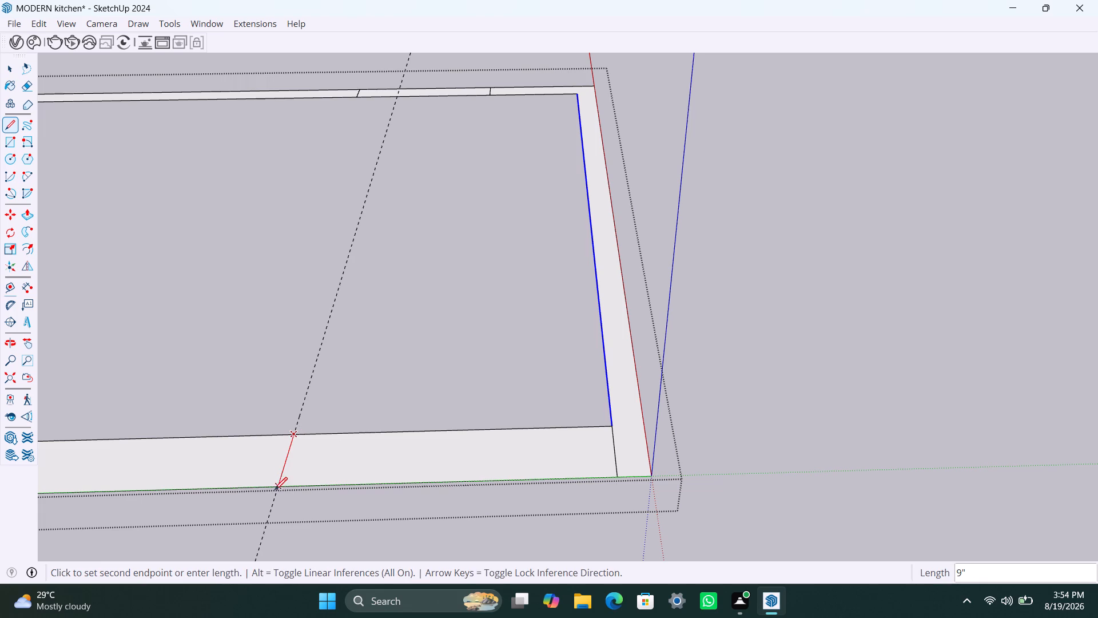
pyautogui.click(279, 486)
pyautogui.press('space')
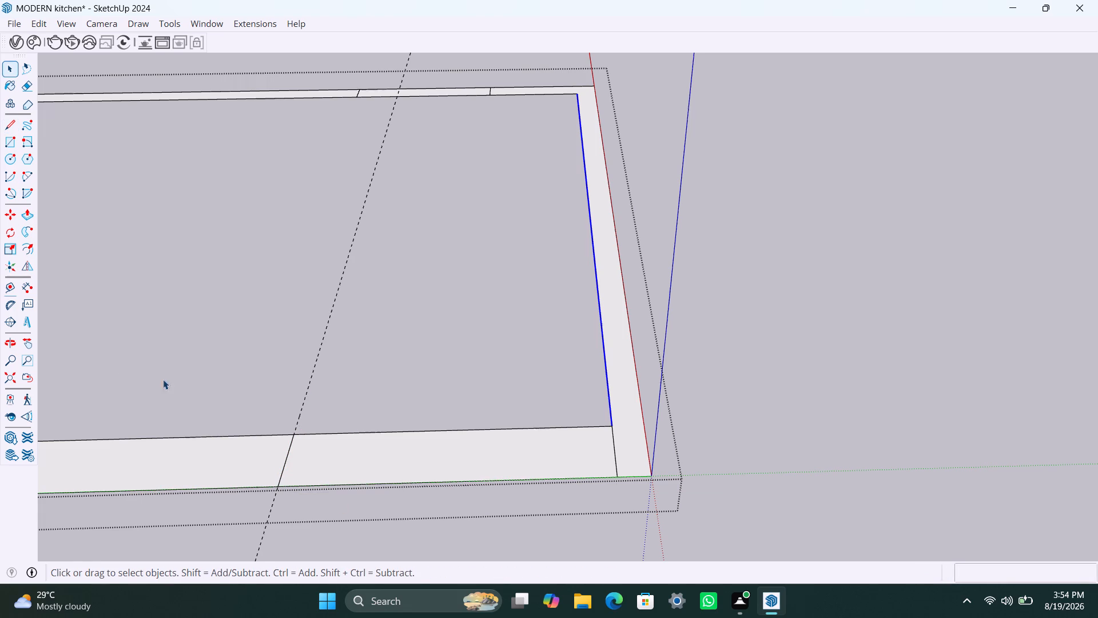
# Delete the guides inside the wall base group, close the group, and delete the remaining guides outside it.
pyautogui.click(42, 19)
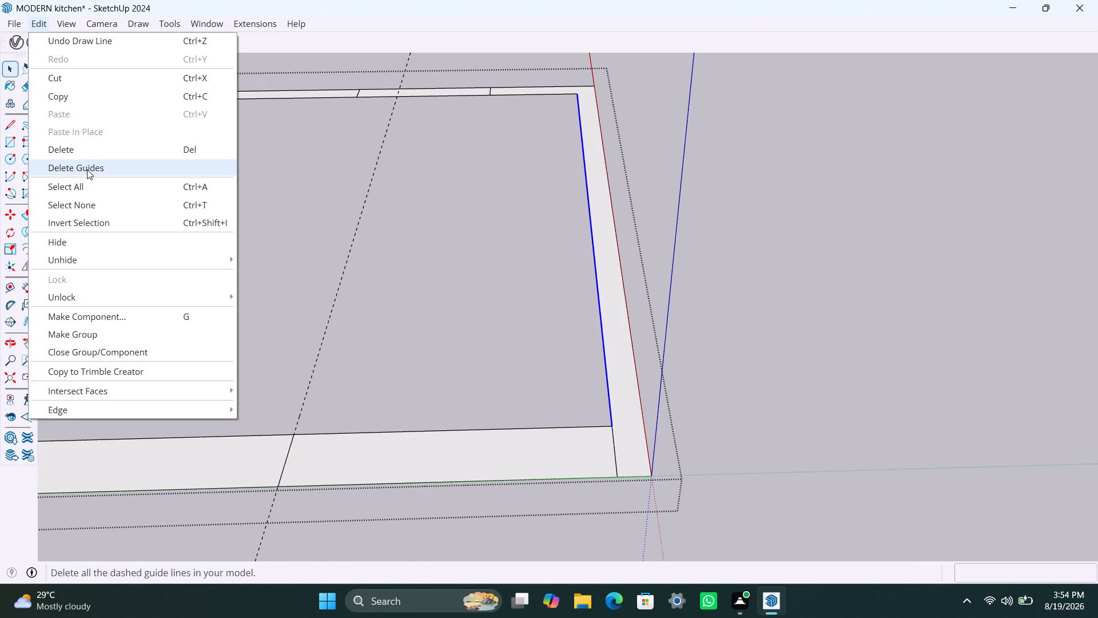
pyautogui.click(87, 169)
pyautogui.scroll(-10, 352, 267)
pyautogui.click(605, 189)
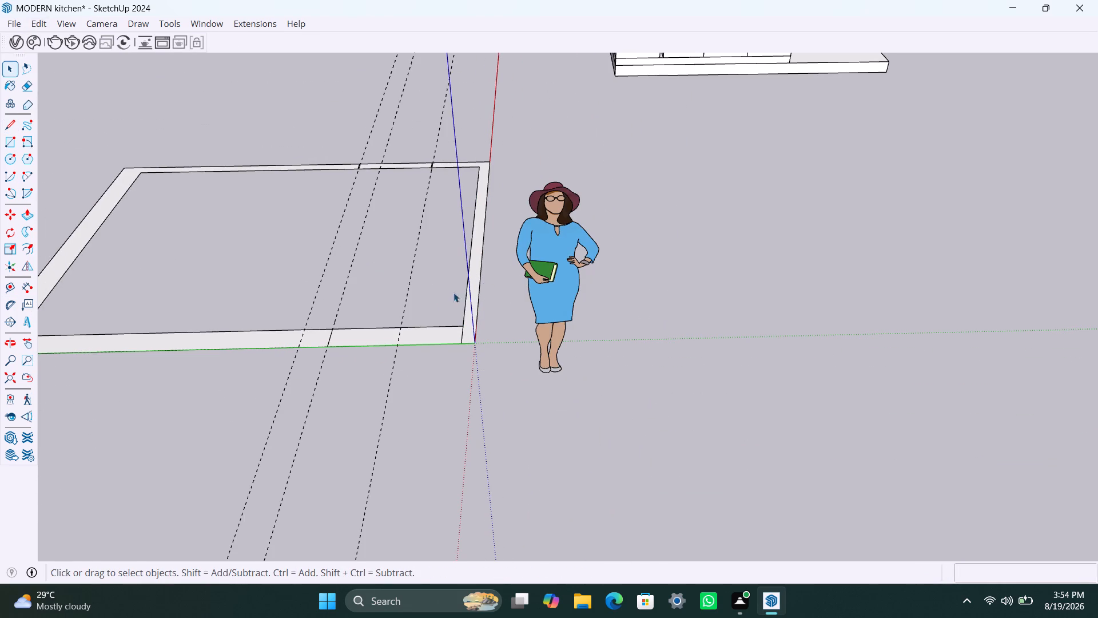
pyautogui.click(38, 23)
pyautogui.click(103, 170)
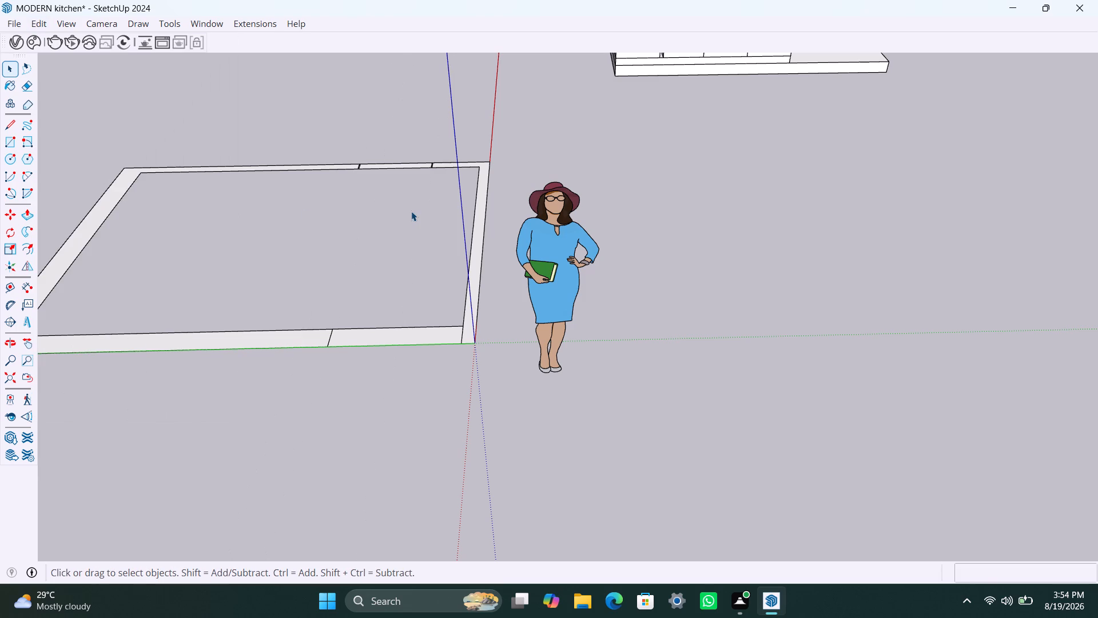
# Delete the loose duplicate line beside the far band's opening mark farthest from the red axis.
pyautogui.scroll(2, 405, 216)
pyautogui.moveTo(401, 193); pyautogui.dragTo(403, 302, button='middle')
pyautogui.scroll(9, 340, 102)
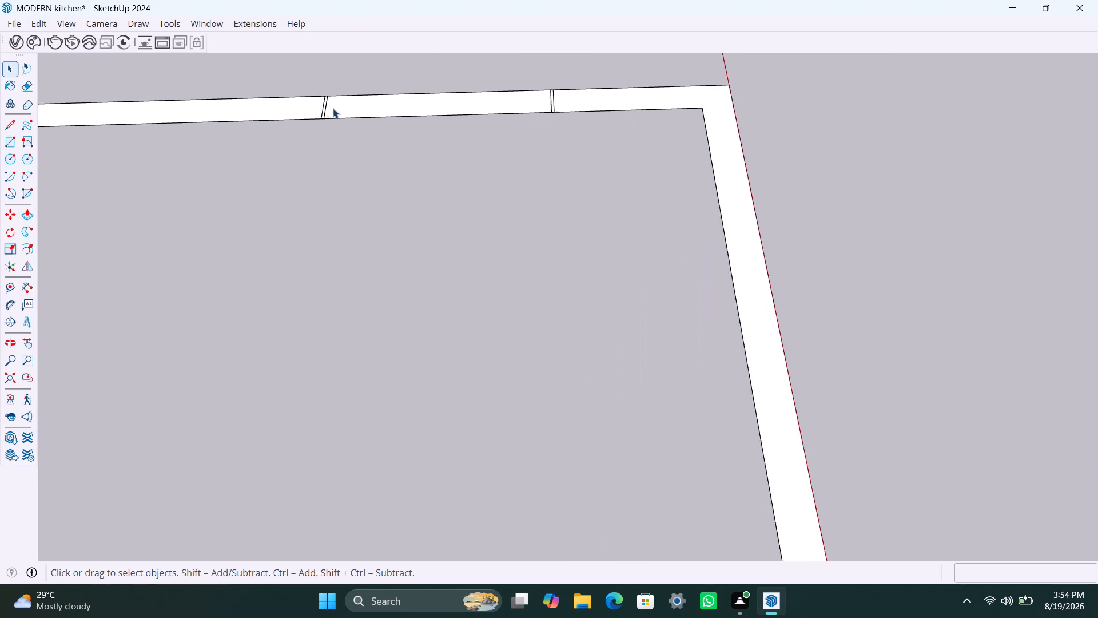
pyautogui.scroll(5, 333, 108)
pyautogui.scroll(-9, 398, 110)
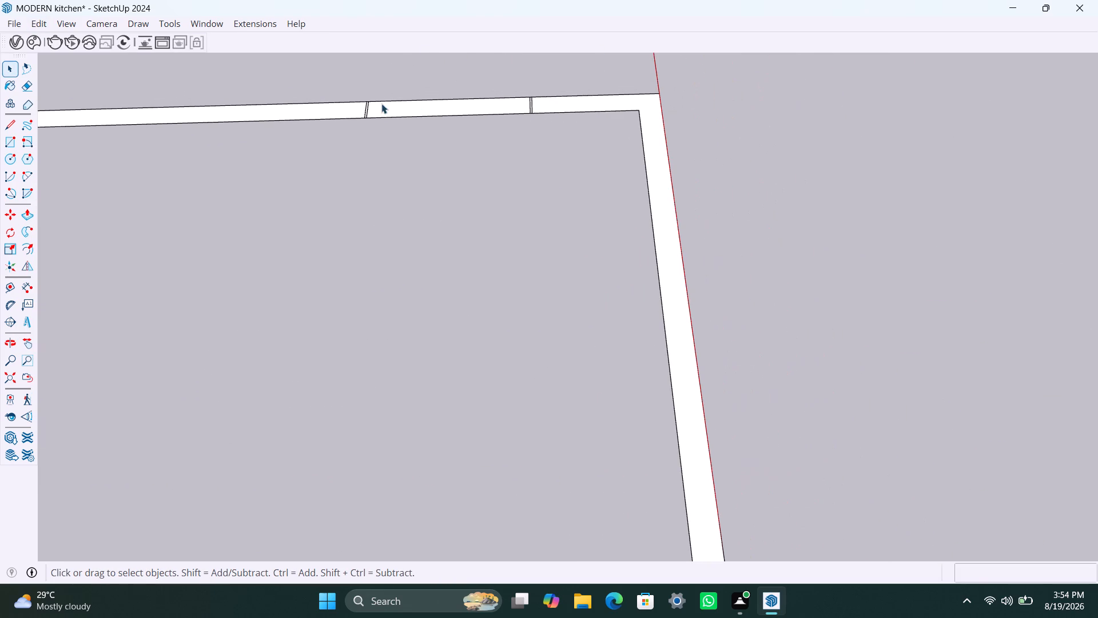
pyautogui.scroll(9, 377, 107)
pyautogui.click(362, 110)
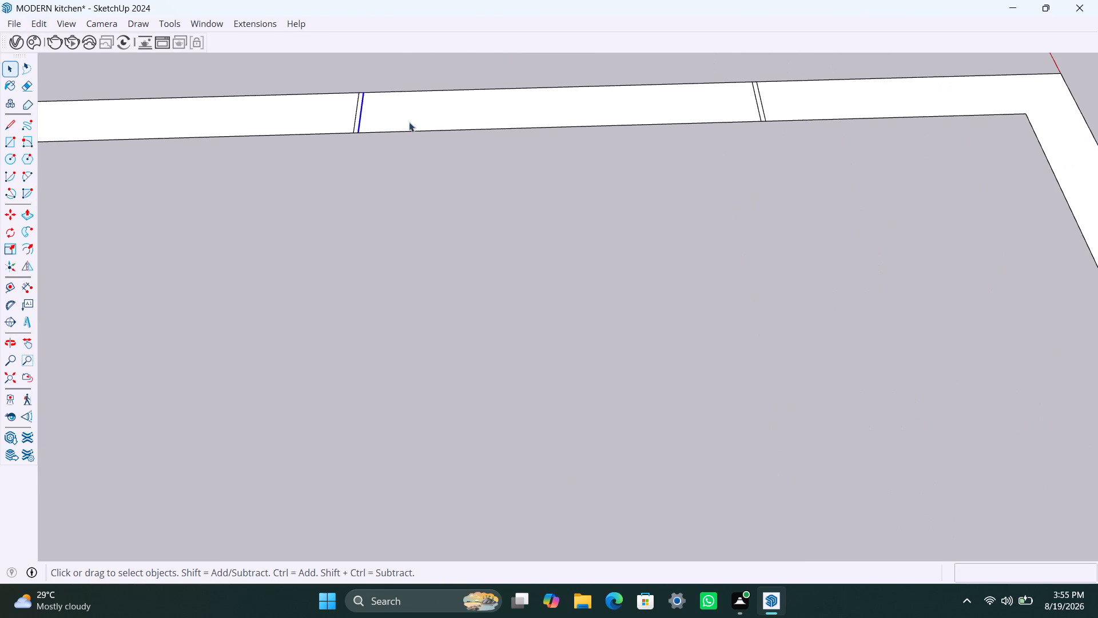
pyautogui.press('Delete')
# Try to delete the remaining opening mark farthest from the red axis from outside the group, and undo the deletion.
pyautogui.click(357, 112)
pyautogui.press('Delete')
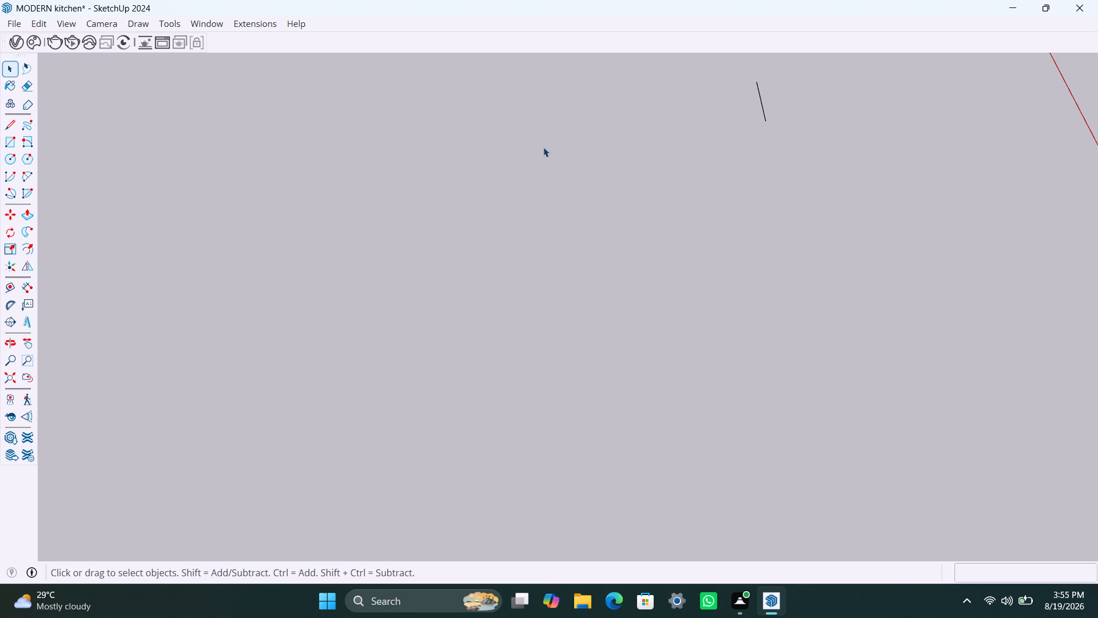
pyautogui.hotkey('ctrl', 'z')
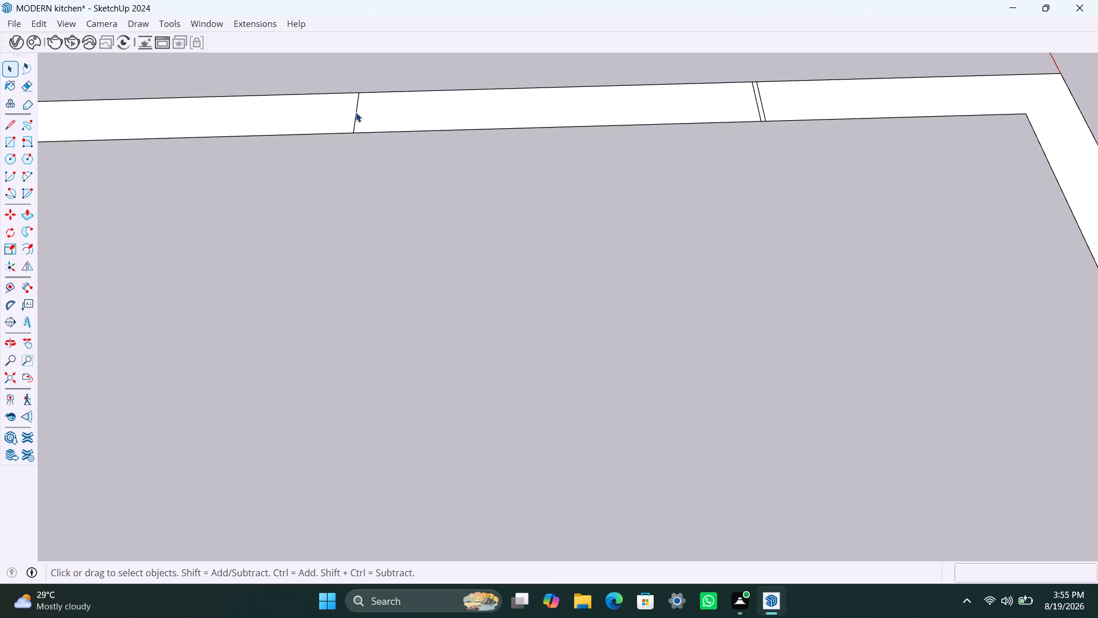
# Open the wall base group for editing and delete both opening lines across its far band.
pyautogui.click(356, 112)
pyautogui.tripleClick(357, 116)
pyautogui.click(355, 117)
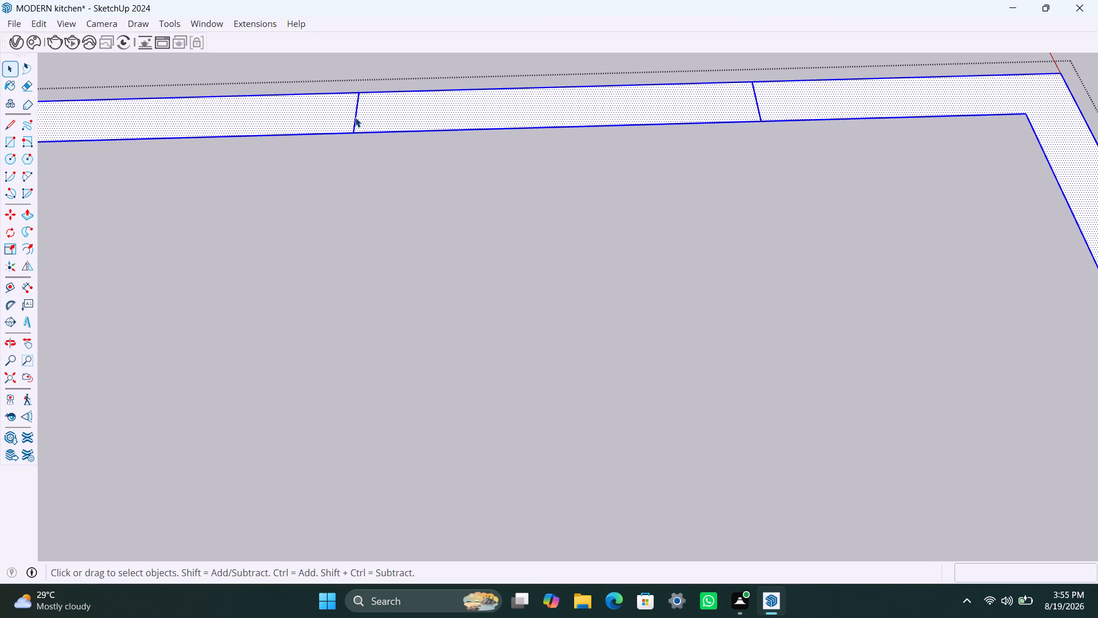
pyautogui.click(357, 115)
pyautogui.click(357, 114)
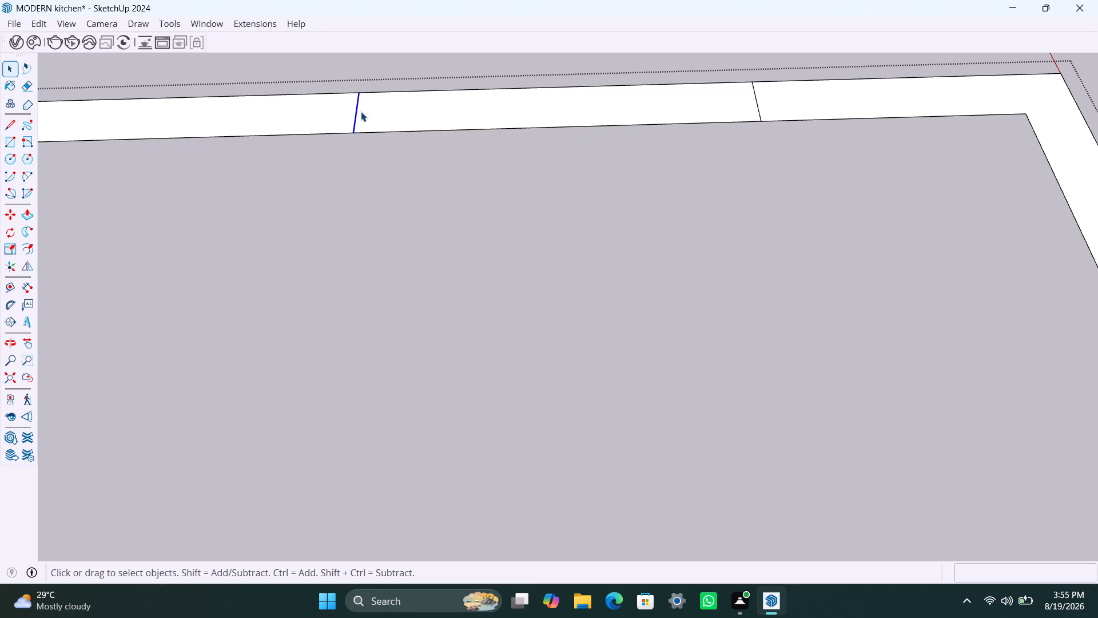
pyautogui.press('BackSpace')
pyautogui.press('Delete')
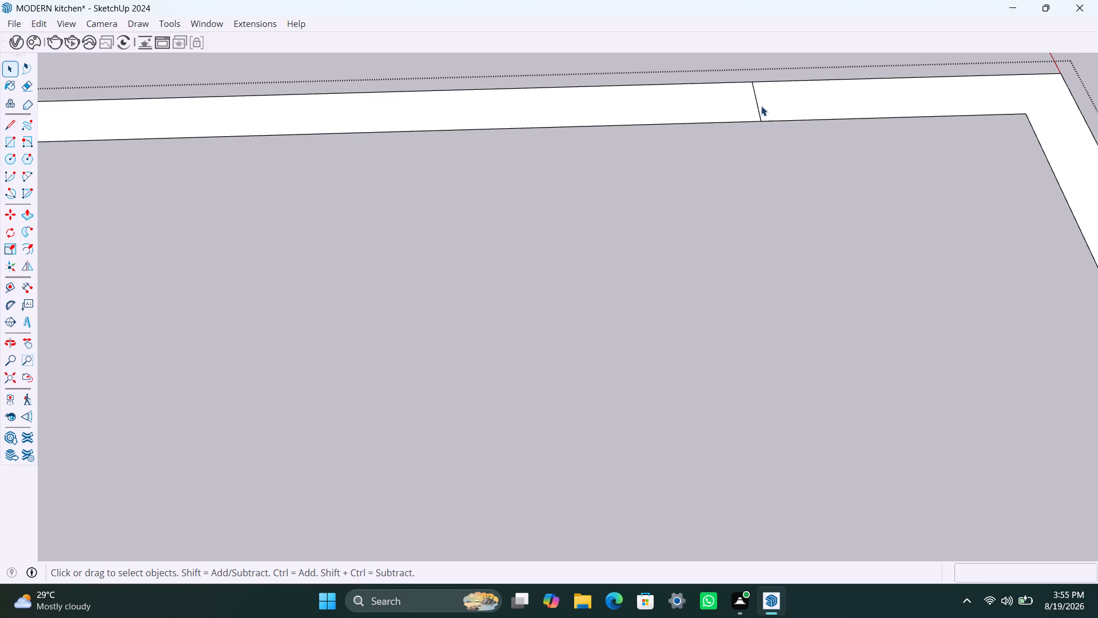
pyautogui.click(758, 106)
pyautogui.press('Delete')
# Place a guide 545 mm from the inner edge of the band's red-axis side, crossing the far band.
pyautogui.scroll(-9, 630, 174)
pyautogui.scroll(1, 591, 188)
pyautogui.scroll(-4, 591, 188)
pyautogui.moveTo(417, 252); pyautogui.dragTo(409, 328, button='middle')
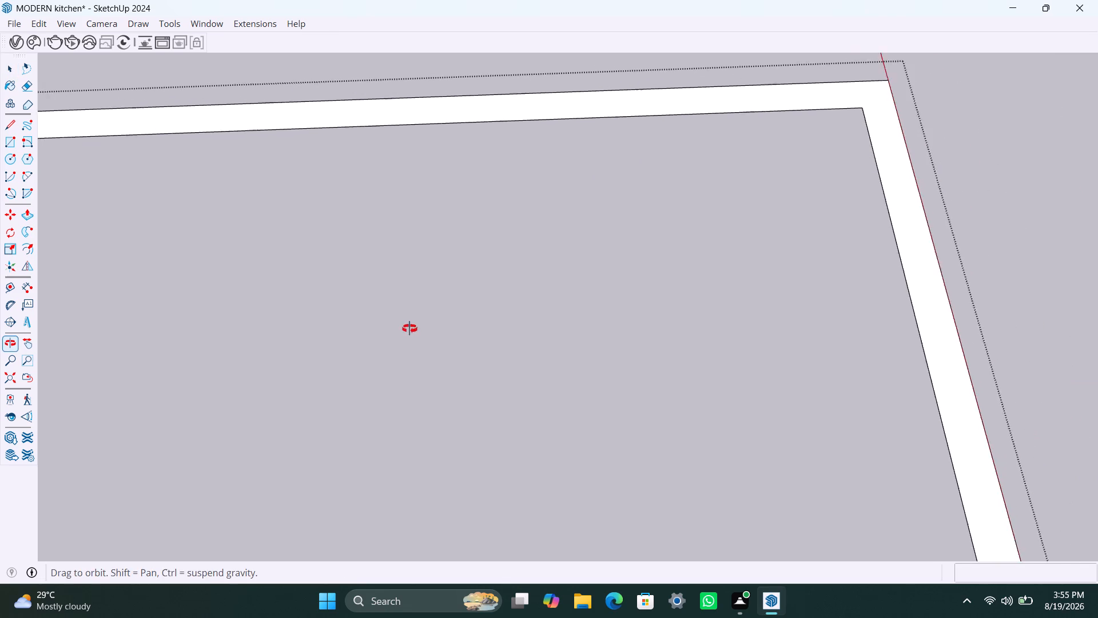
pyautogui.moveTo(409, 328); pyautogui.dragTo(409, 331, button='middle')
pyautogui.scroll(-4, 430, 296)
pyautogui.middleClick(446, 304)
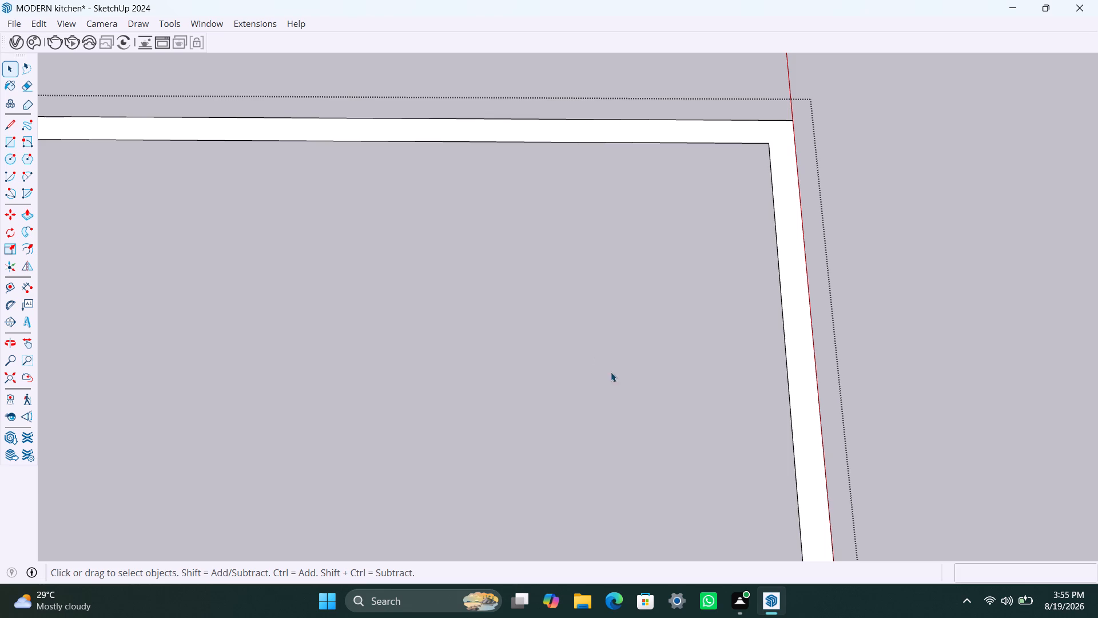
pyautogui.click(714, 129)
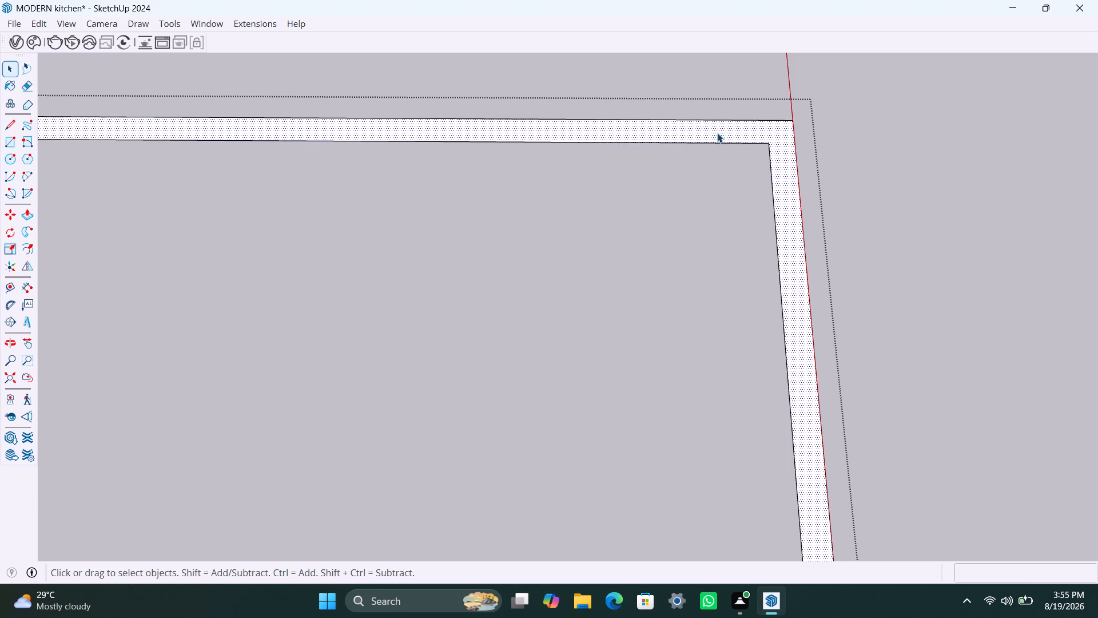
pyautogui.scroll(2, 766, 137)
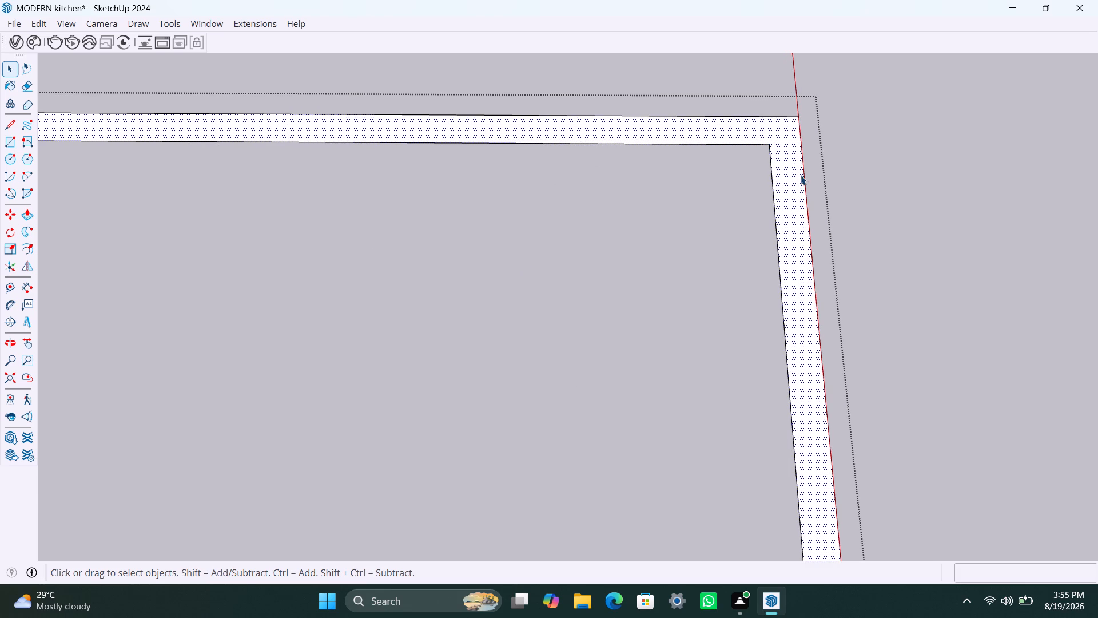
pyautogui.press('l')
pyautogui.press('space')
pyautogui.click(770, 163)
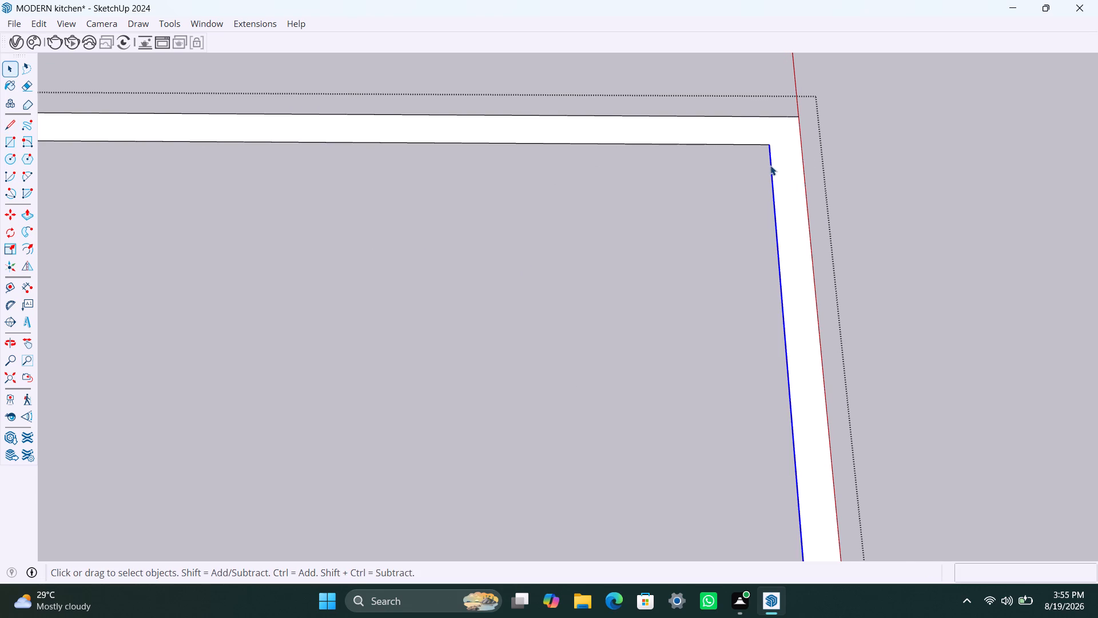
pyautogui.press('t')
pyautogui.click(771, 183)
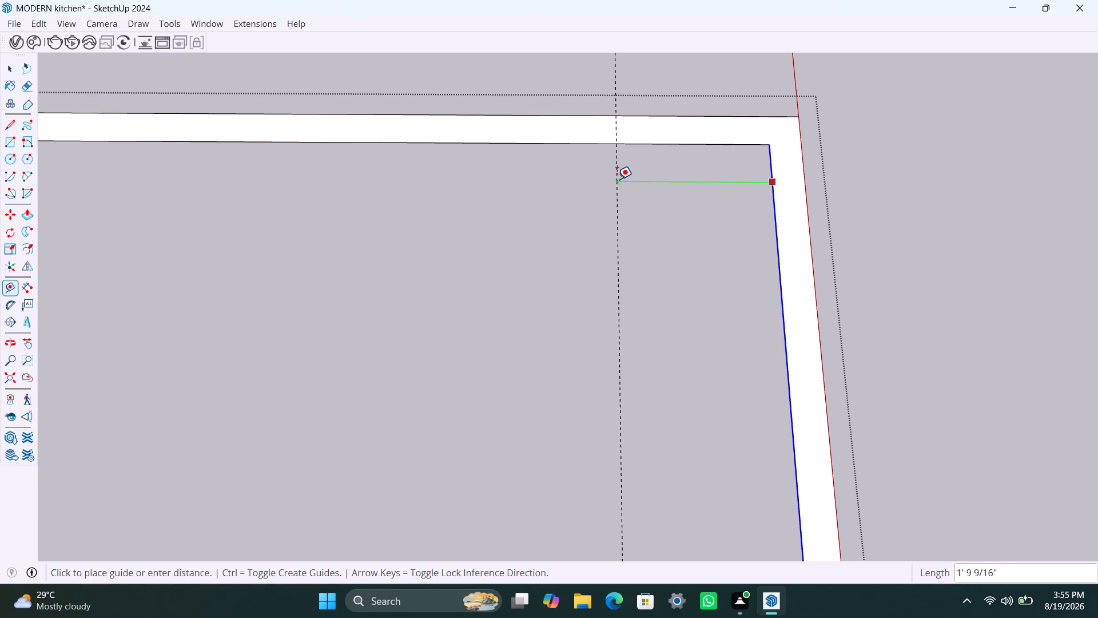
pyautogui.write('545MM')
pyautogui.press('Return')
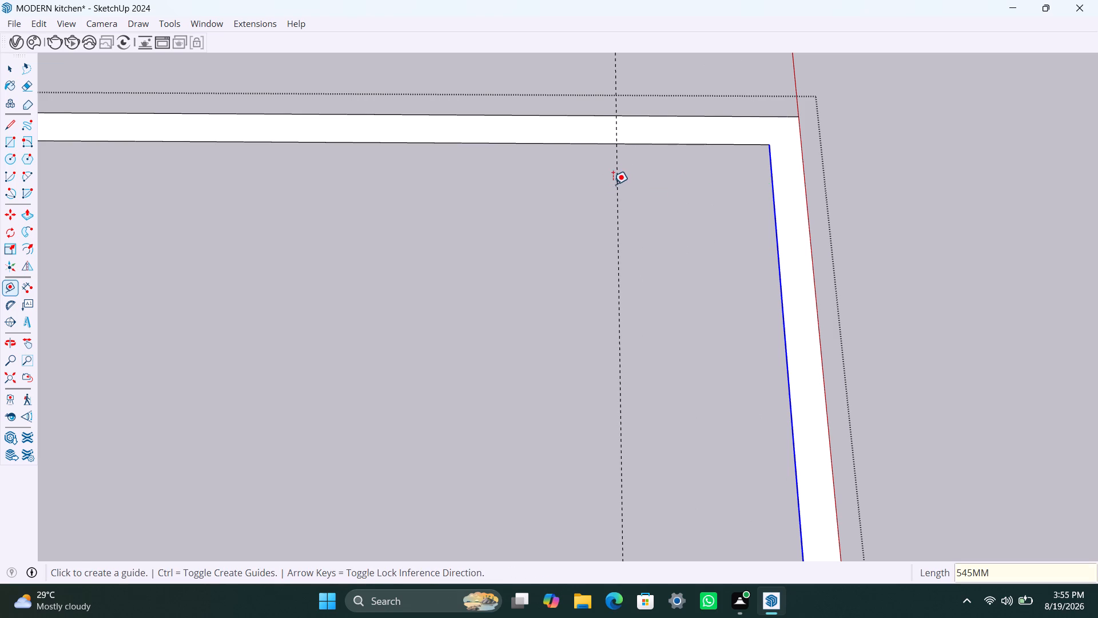
# Place a parallel guide 825 mm from the 545 mm guide, farther from the red axis.
pyautogui.click(616, 181)
pyautogui.write('825MM')
pyautogui.press('Return')
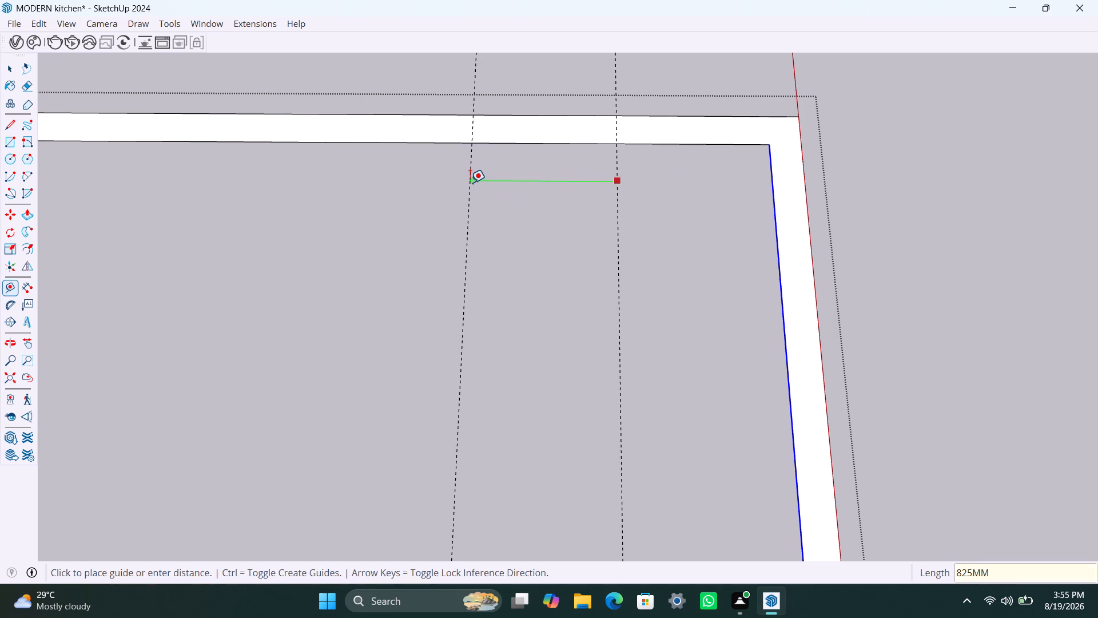
pyautogui.press('space')
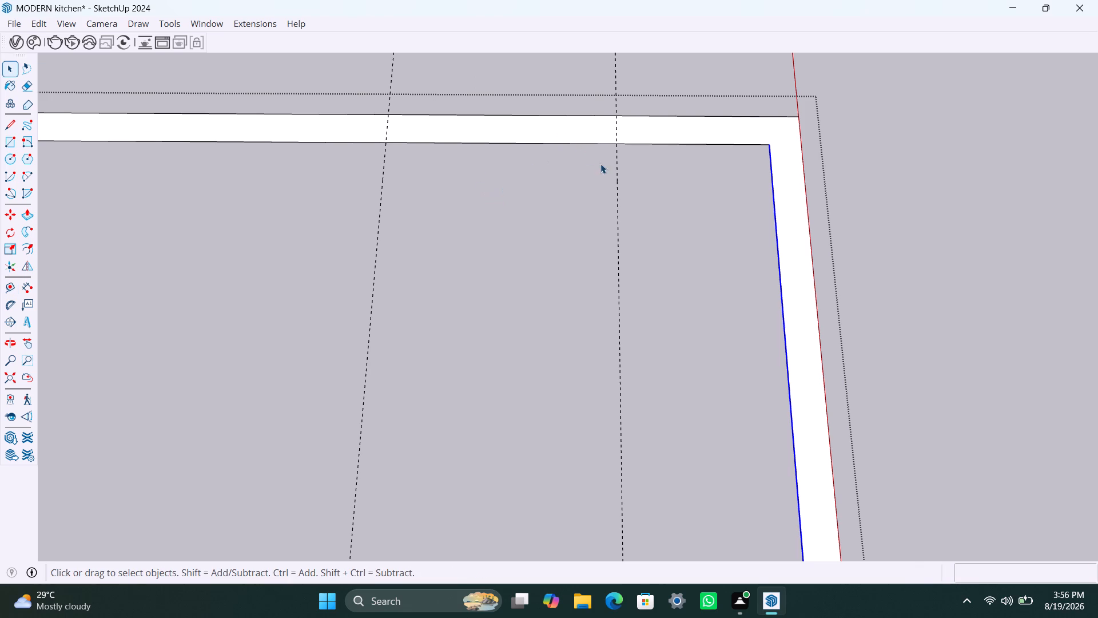
# Draw two lines across the wall base's far band along the two guides to mark the opening.
pyautogui.press('l')
pyautogui.click(615, 142)
pyautogui.click(617, 118)
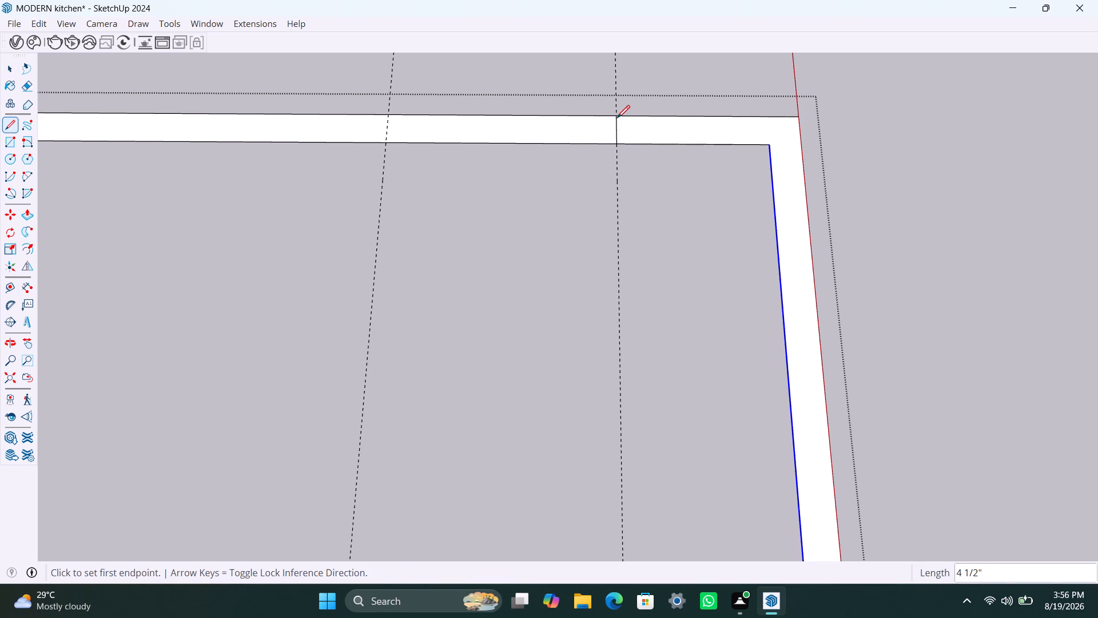
pyautogui.moveTo(387, 141); pyautogui.dragTo(387, 135)
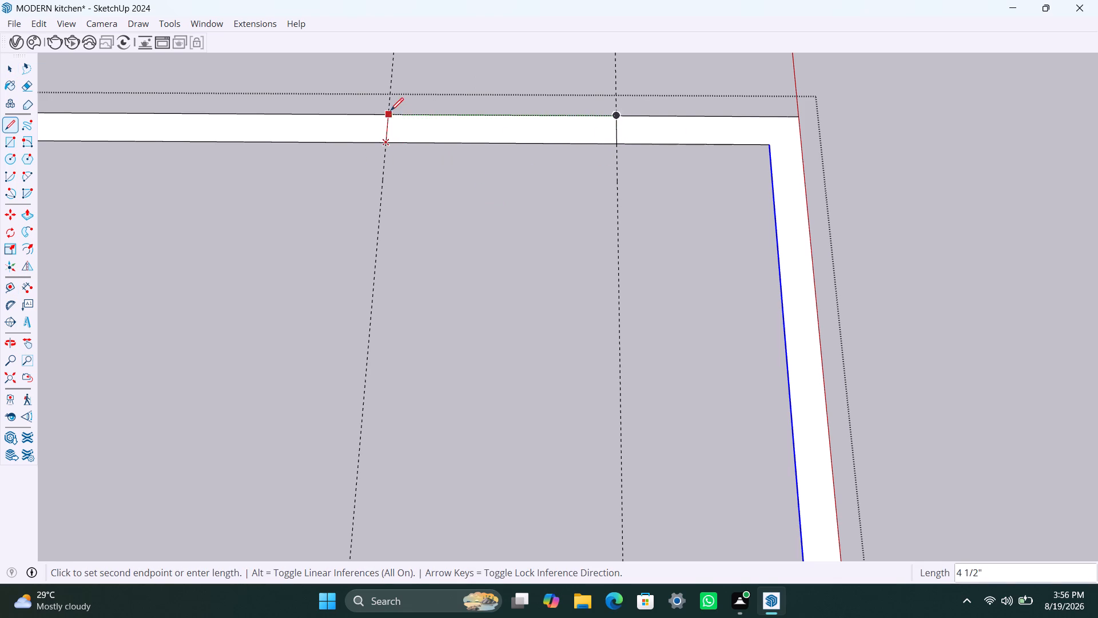
pyautogui.click(391, 110)
pyautogui.press('space')
pyautogui.click(431, 172)
# Delete all guides and leave the wall base group.
pyautogui.scroll(-13, 510, 229)
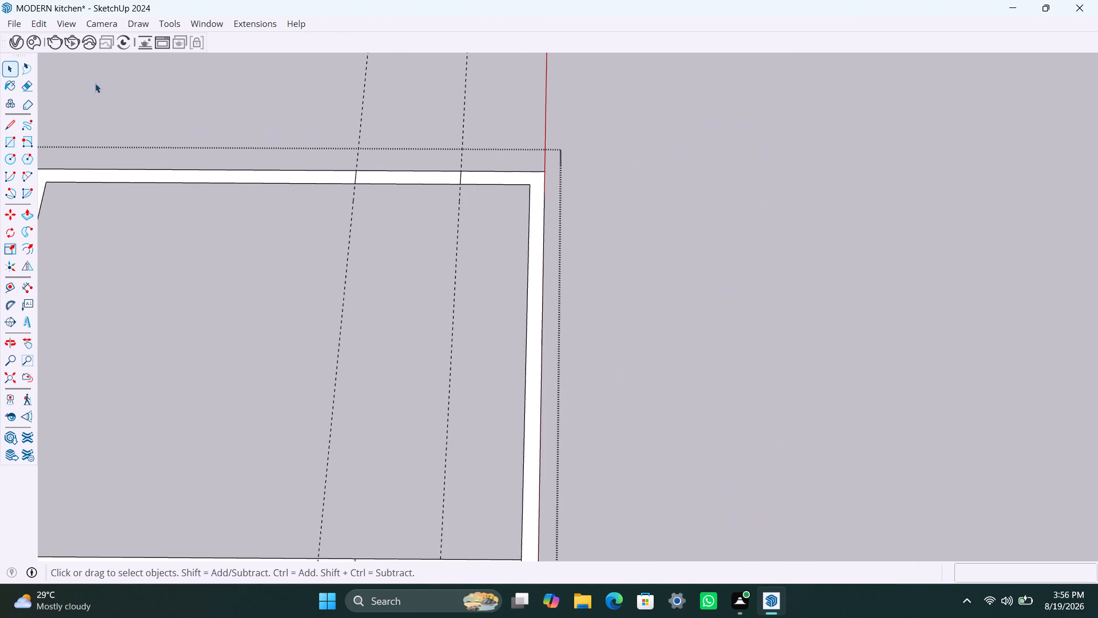
pyautogui.click(30, 24)
pyautogui.click(100, 163)
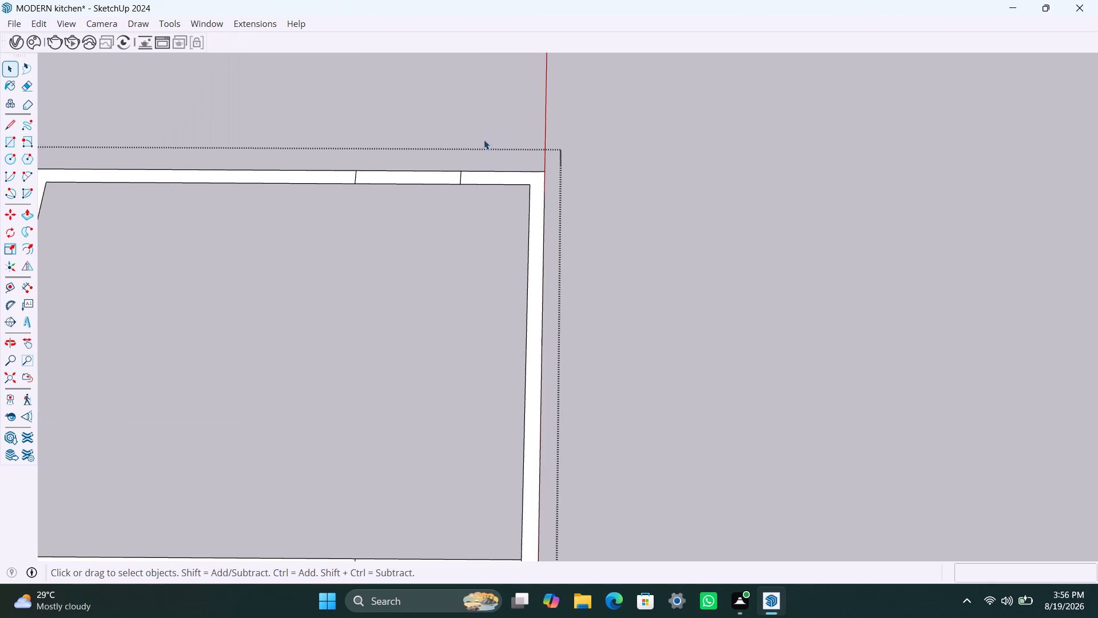
pyautogui.click(451, 105)
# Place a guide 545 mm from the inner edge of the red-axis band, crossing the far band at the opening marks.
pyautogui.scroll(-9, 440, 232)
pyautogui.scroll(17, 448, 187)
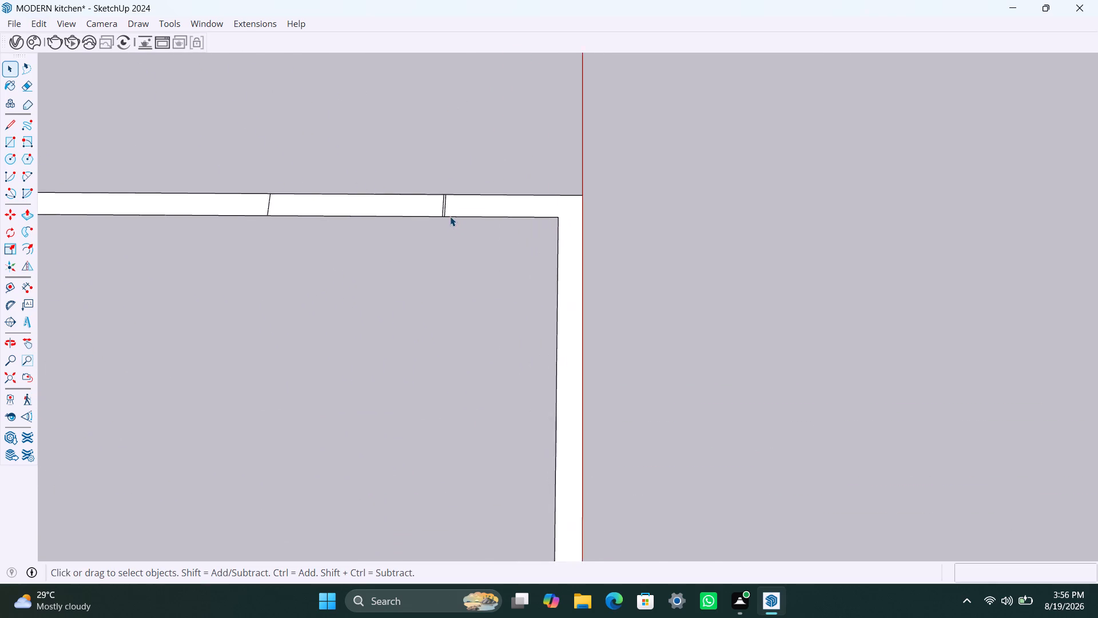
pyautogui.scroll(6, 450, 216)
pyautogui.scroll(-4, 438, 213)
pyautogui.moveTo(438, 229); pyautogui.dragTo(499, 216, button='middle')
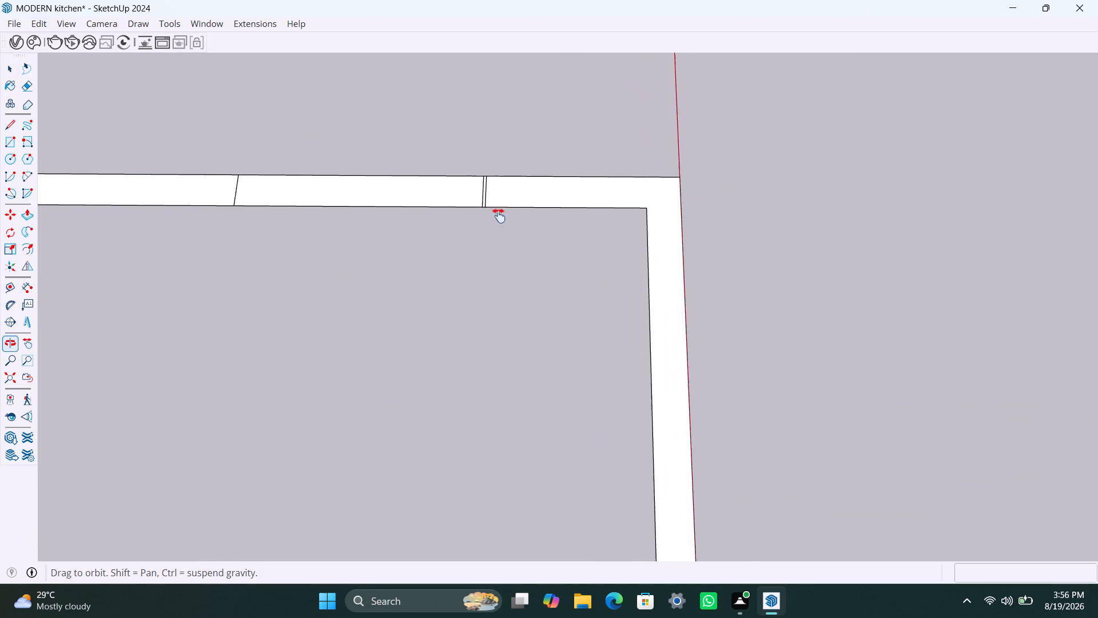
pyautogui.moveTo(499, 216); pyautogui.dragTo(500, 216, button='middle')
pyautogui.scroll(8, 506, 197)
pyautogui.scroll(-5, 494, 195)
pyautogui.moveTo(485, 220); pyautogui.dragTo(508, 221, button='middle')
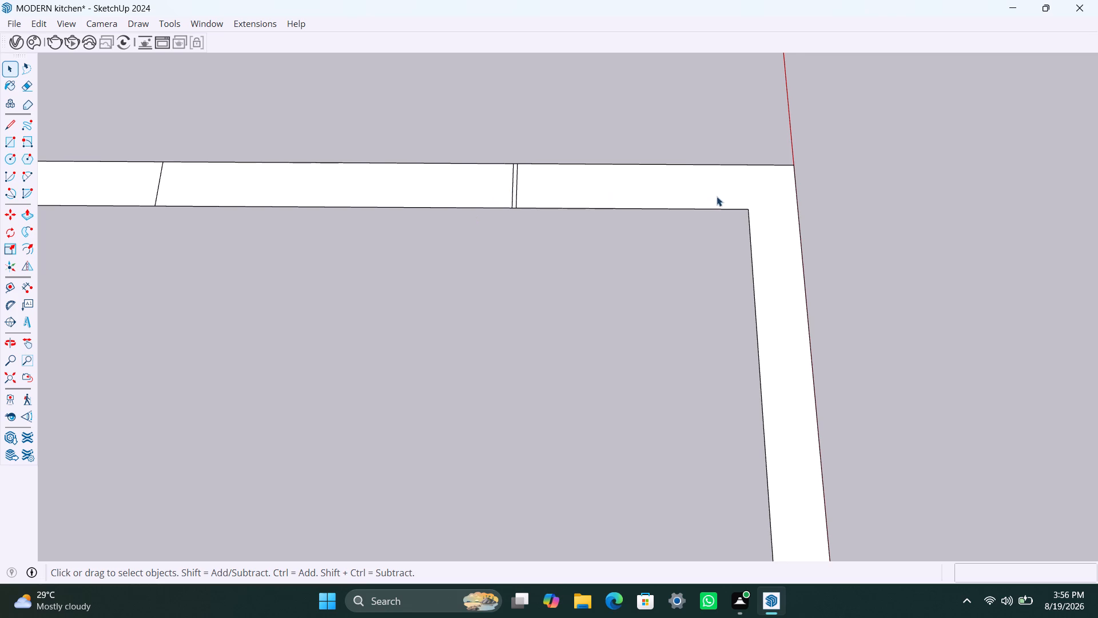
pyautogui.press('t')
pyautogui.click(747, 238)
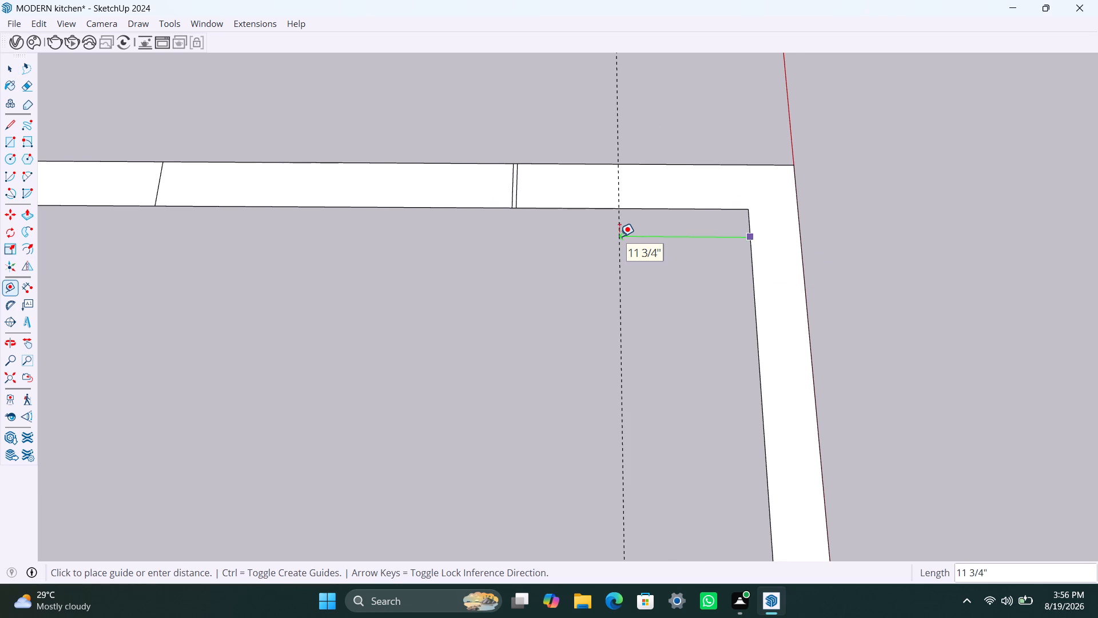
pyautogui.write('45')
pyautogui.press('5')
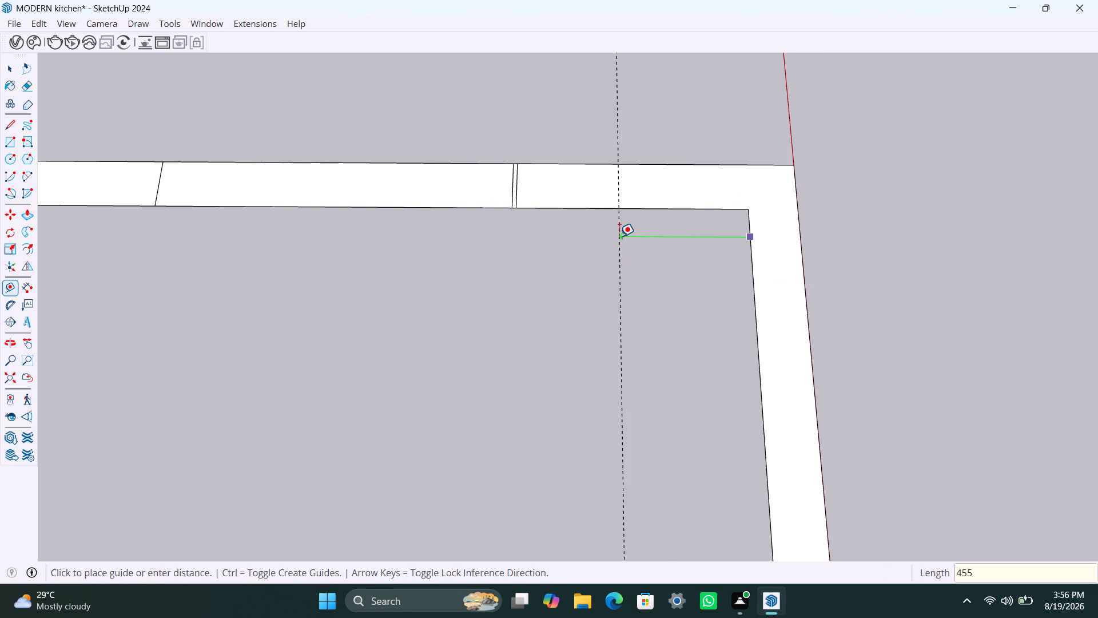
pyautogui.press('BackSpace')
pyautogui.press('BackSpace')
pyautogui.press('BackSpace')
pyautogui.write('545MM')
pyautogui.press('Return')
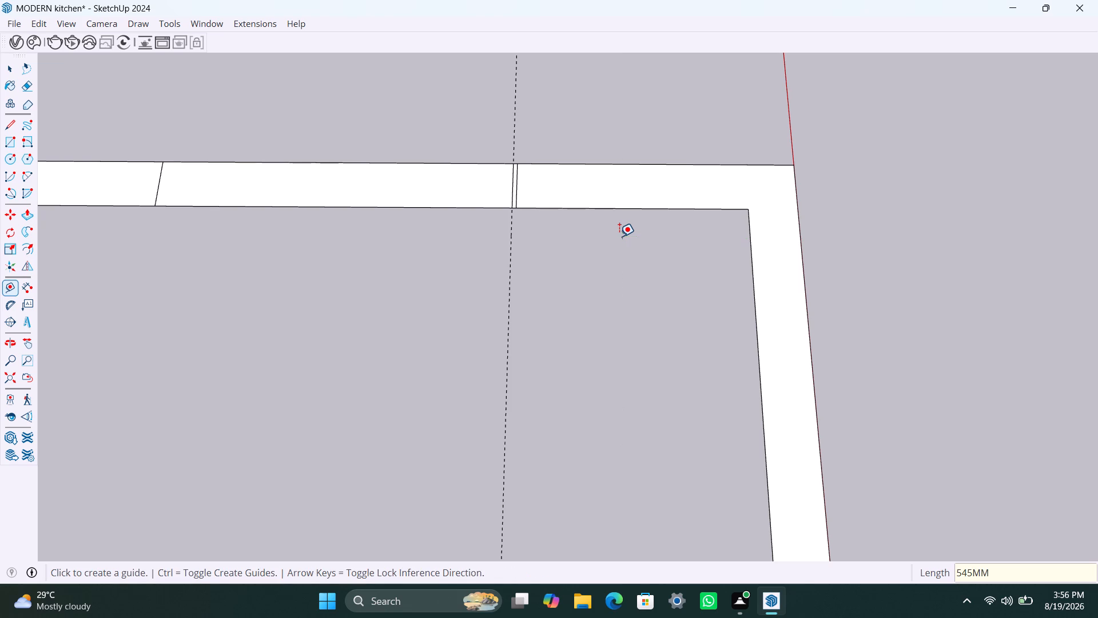
# Examine the closely spaced opening lines beside the 545 mm guide, from inside and outside the wall base group.
pyautogui.press('space')
pyautogui.click(538, 158)
pyautogui.scroll(7, 521, 192)
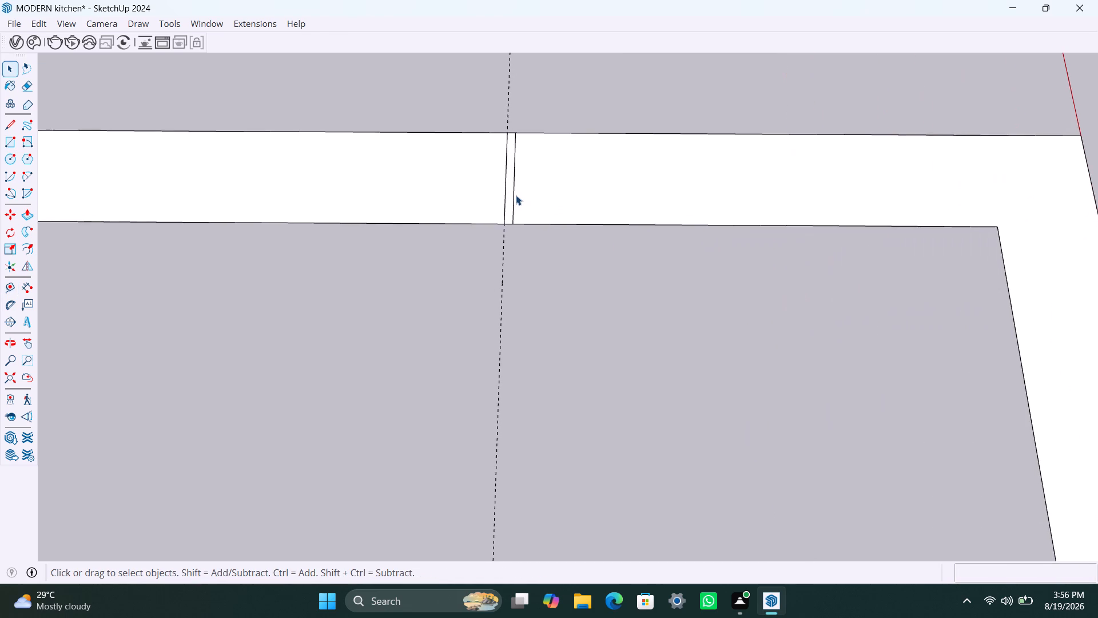
pyautogui.click(516, 195)
pyautogui.doubleClick(516, 195)
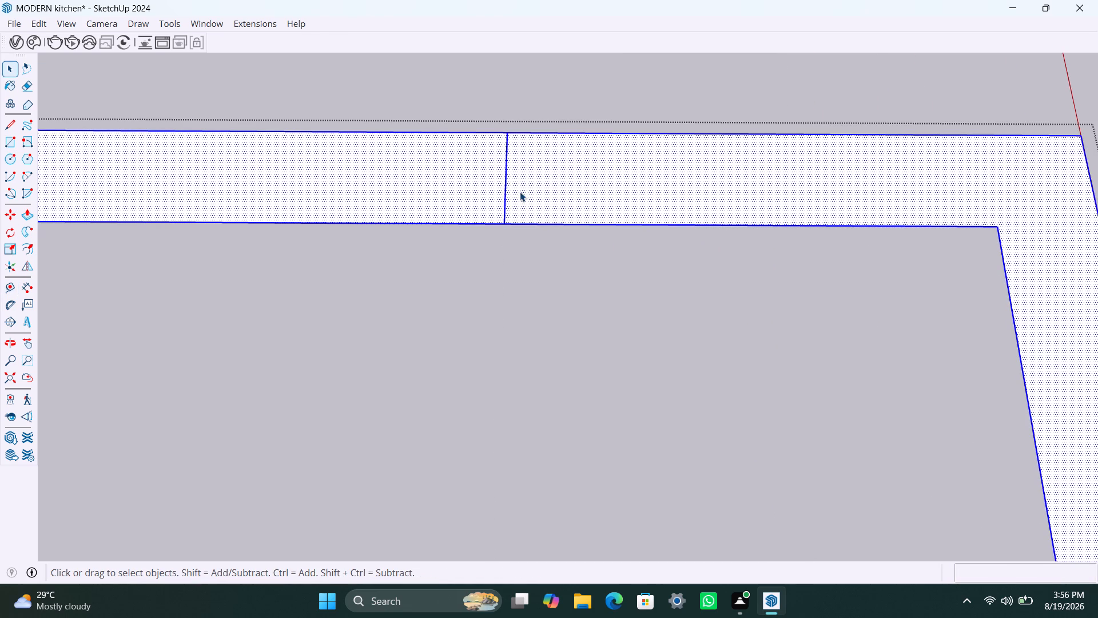
pyautogui.tripleClick(518, 190)
pyautogui.scroll(-10, 526, 186)
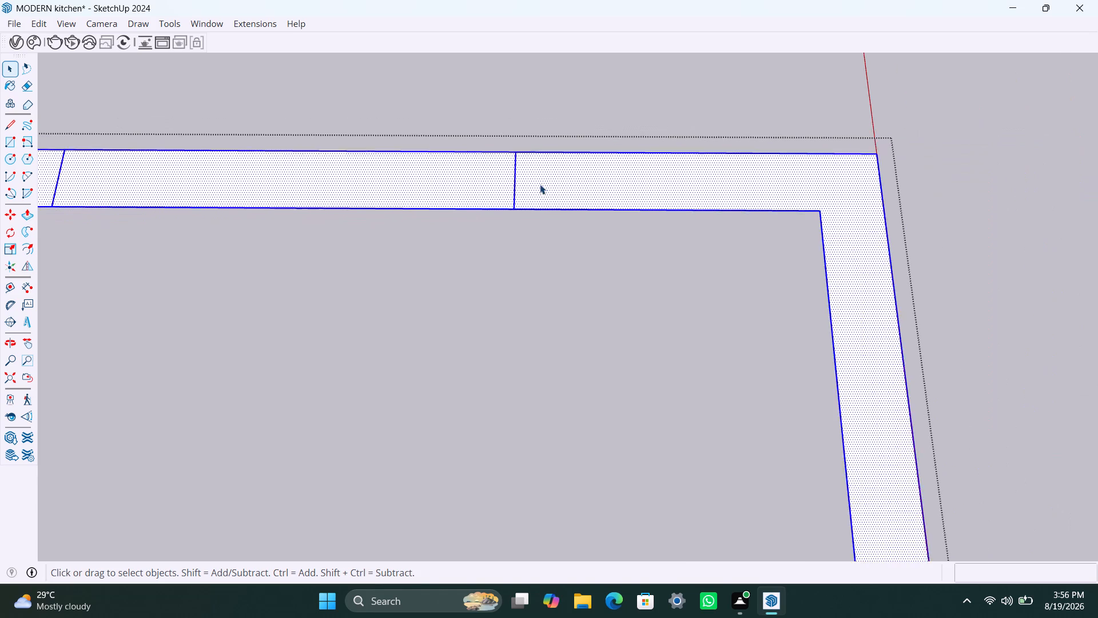
pyautogui.scroll(-19, 540, 184)
pyautogui.click(536, 120)
pyautogui.scroll(2, 534, 192)
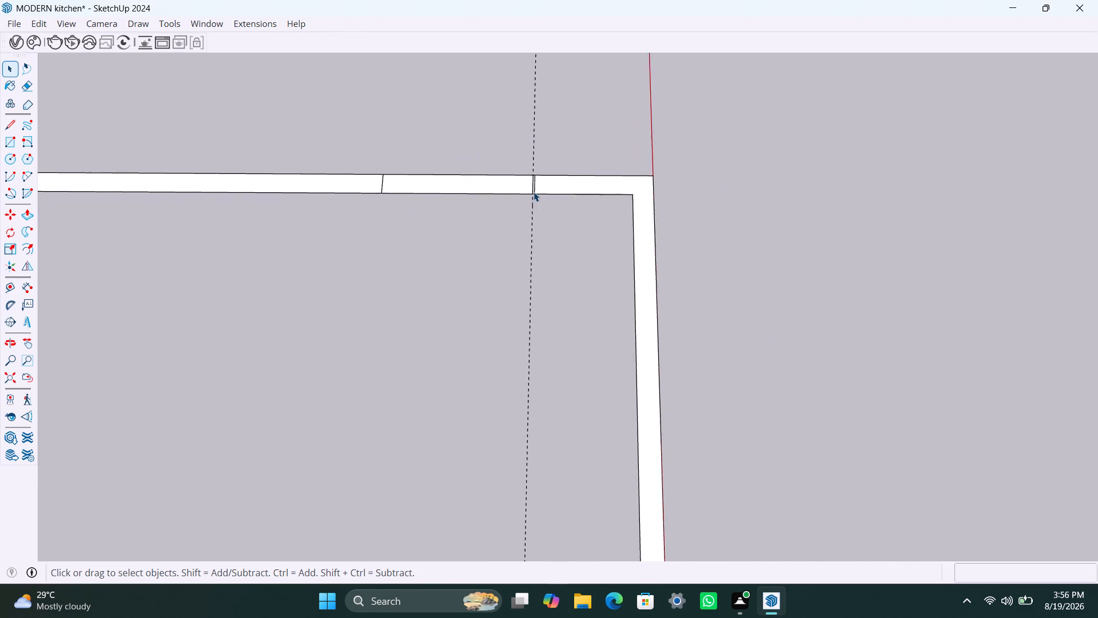
pyautogui.scroll(6, 534, 192)
pyautogui.scroll(-17, 532, 192)
pyautogui.click(772, 116)
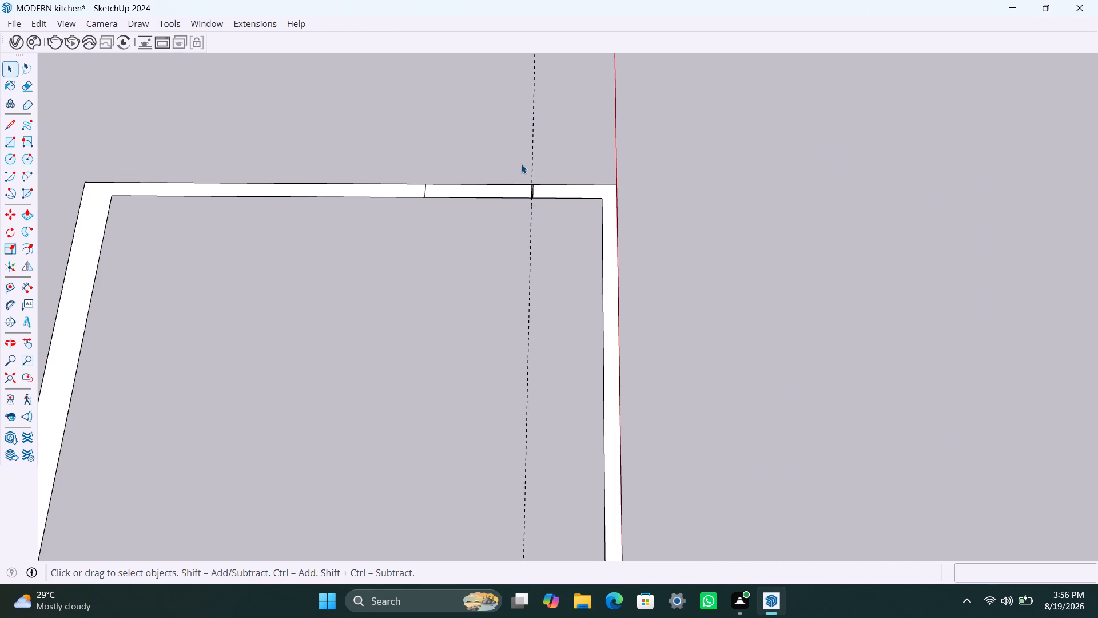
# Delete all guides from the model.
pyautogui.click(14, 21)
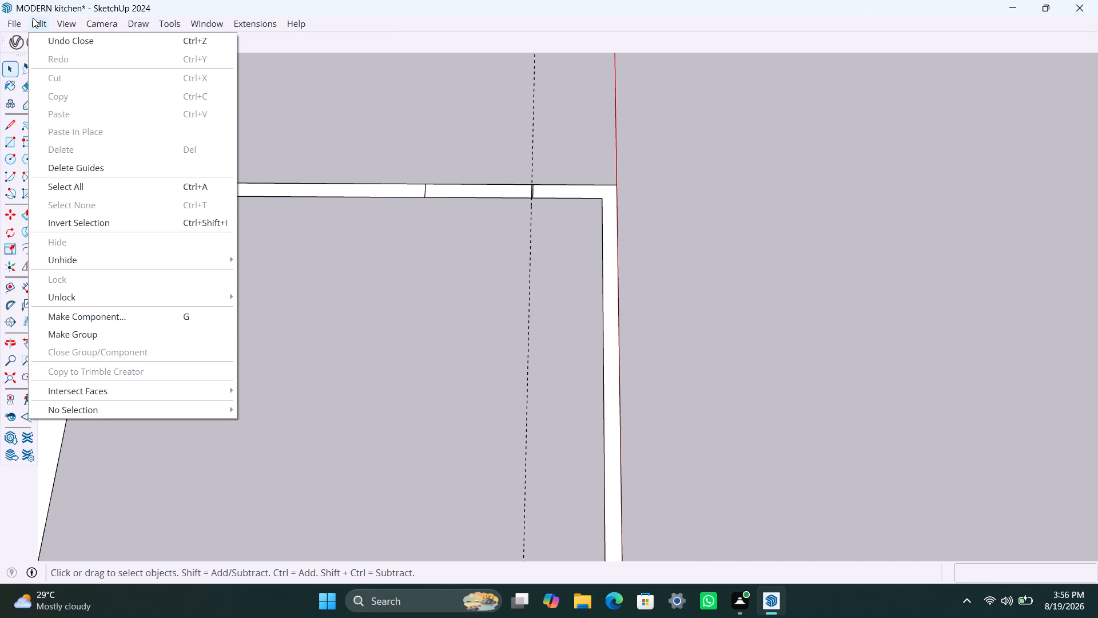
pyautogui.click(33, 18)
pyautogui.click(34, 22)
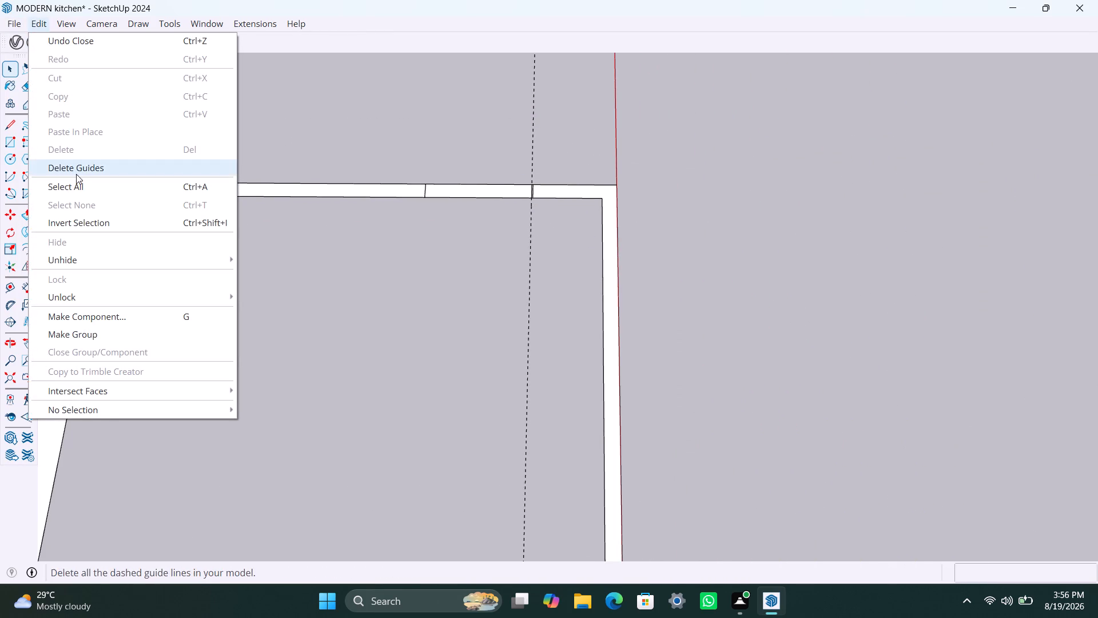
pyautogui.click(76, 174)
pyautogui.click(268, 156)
# Open the wall base group and cut the green-axis band's opening by deleting its marked face and its outer and inner edges.
pyautogui.scroll(-12, 317, 287)
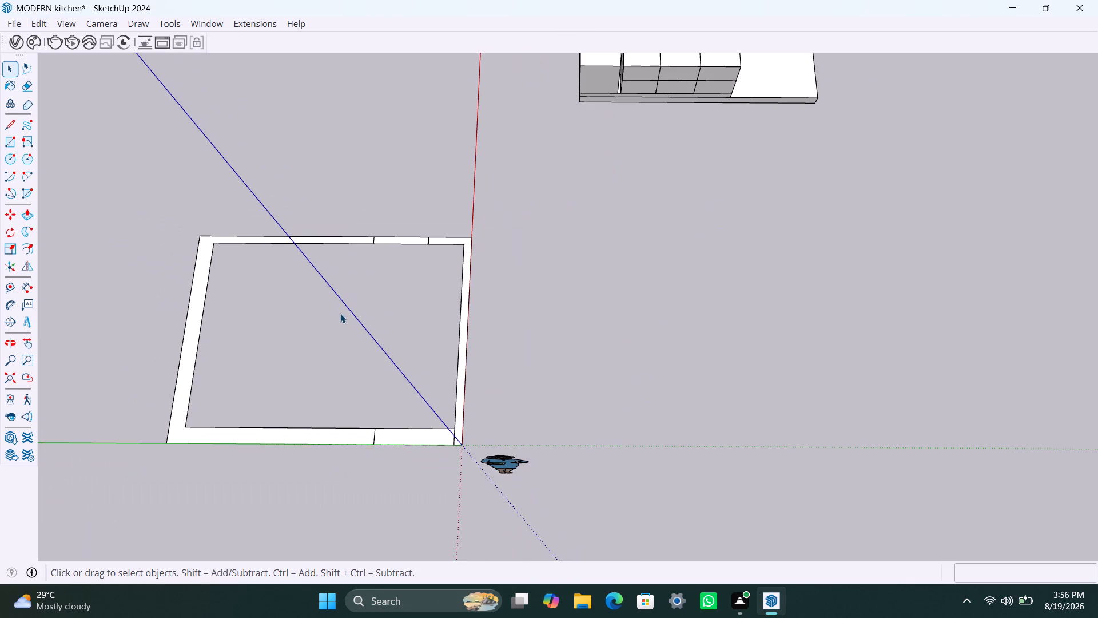
pyautogui.scroll(3, 328, 617)
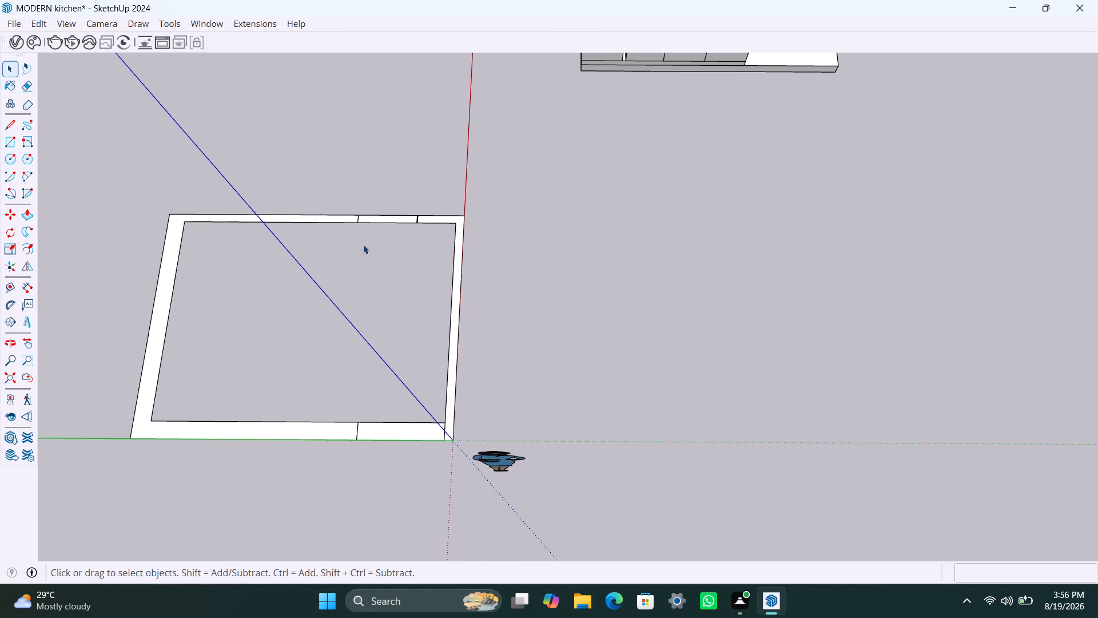
pyautogui.scroll(2, 344, 268)
pyautogui.moveTo(384, 337); pyautogui.dragTo(421, 320, button='middle')
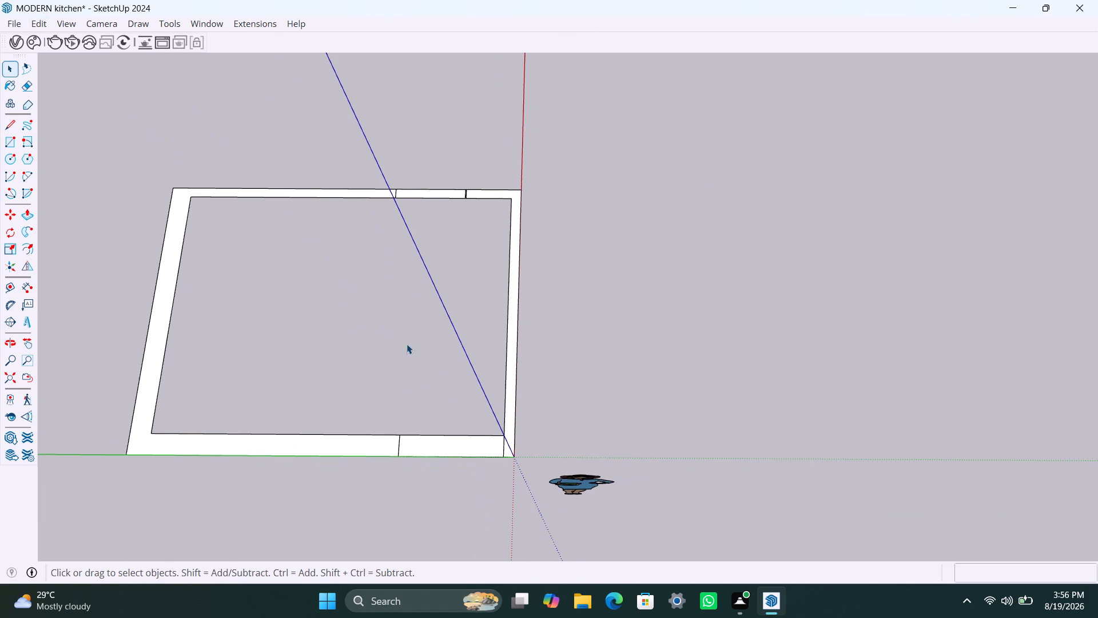
pyautogui.click(451, 445)
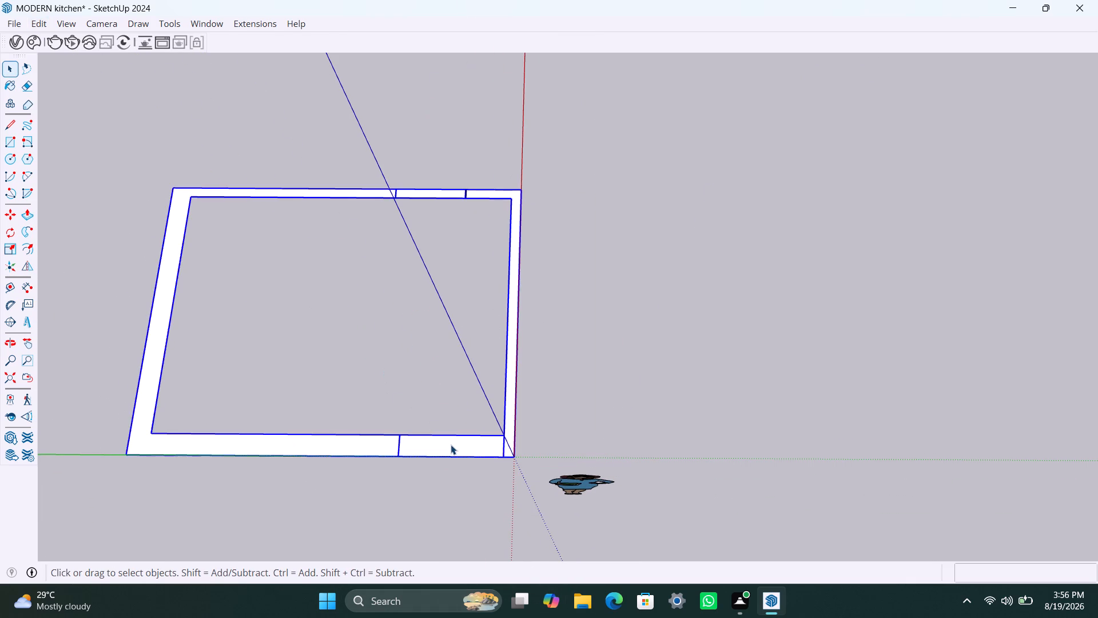
pyautogui.tripleClick(451, 445)
pyautogui.click(450, 447)
pyautogui.click(433, 445)
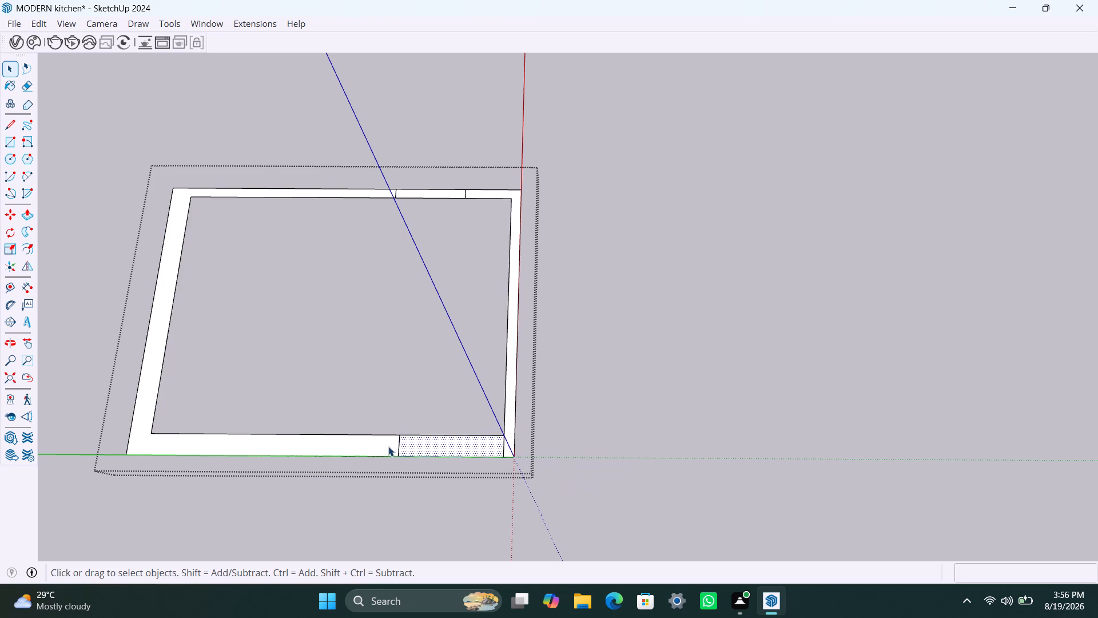
pyautogui.press('Delete')
pyautogui.click(433, 455)
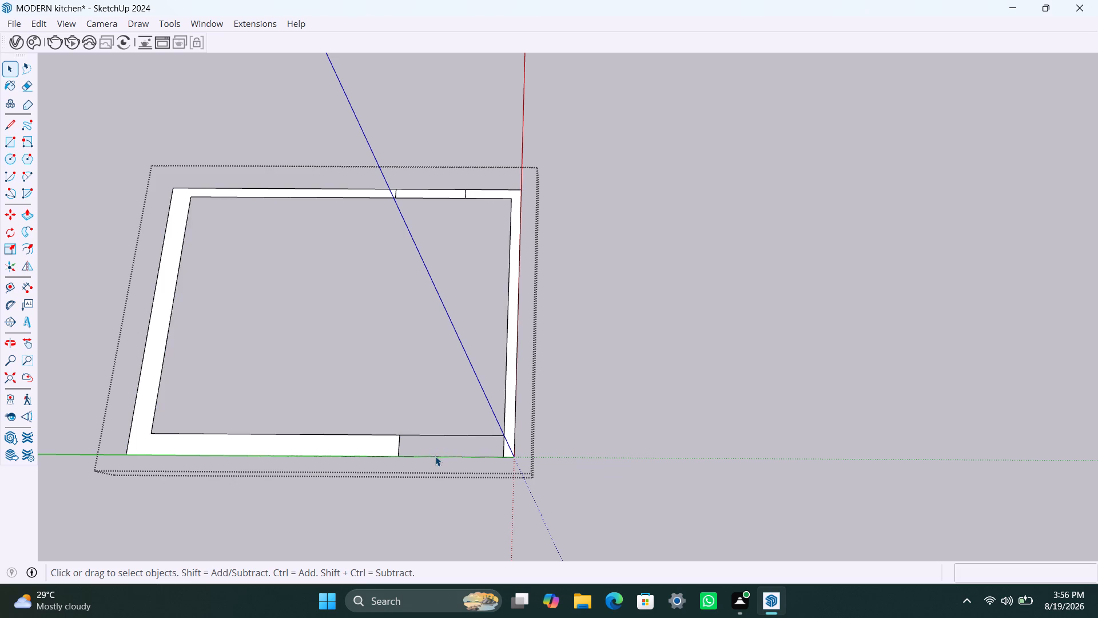
pyautogui.click(435, 456)
pyautogui.press('Delete')
pyautogui.click(437, 435)
pyautogui.press('Delete')
# Cut the far band's opening by deleting its outer and inner edges between the marks, and leave the group.
pyautogui.scroll(6, 429, 167)
pyautogui.click(431, 198)
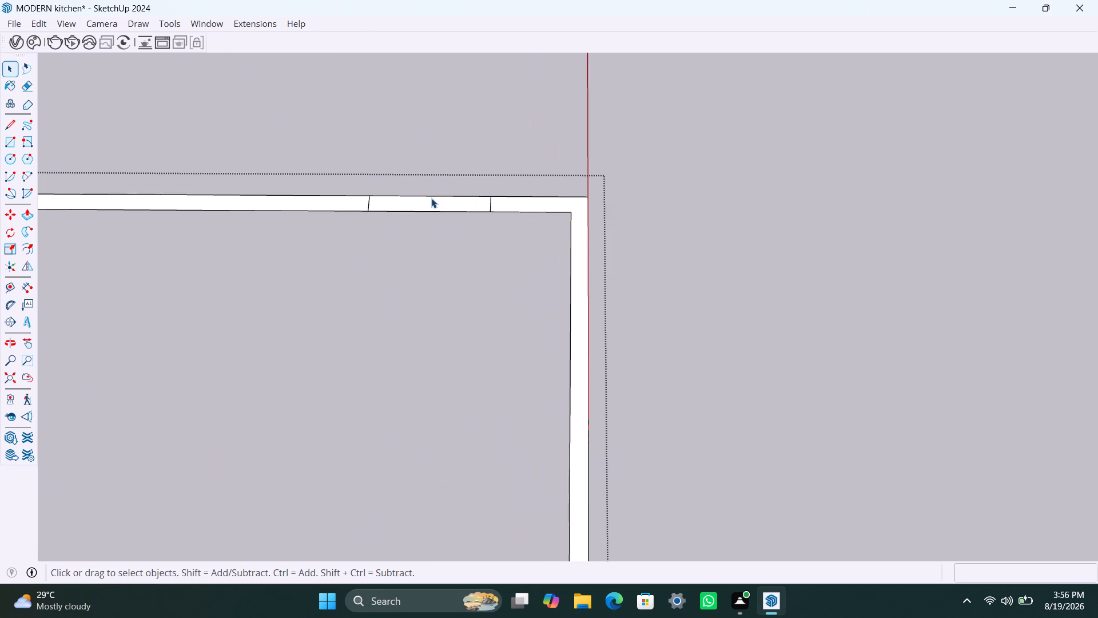
pyautogui.press('Delete')
pyautogui.click(437, 209)
pyautogui.click(440, 212)
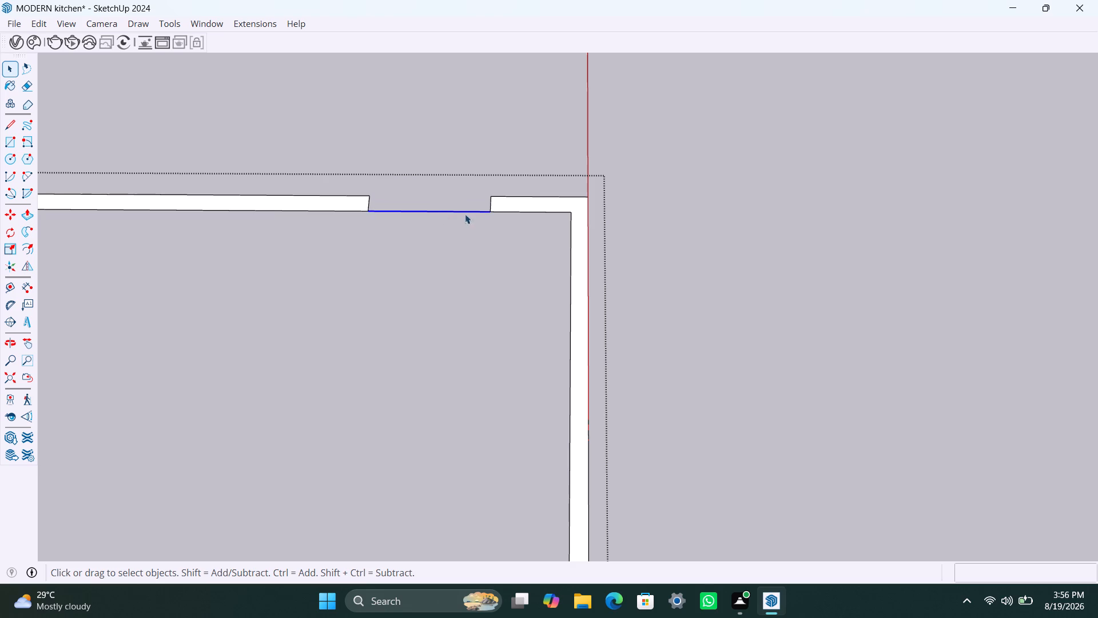
pyautogui.press('Delete')
pyautogui.scroll(-16, 437, 194)
pyautogui.click(563, 159)
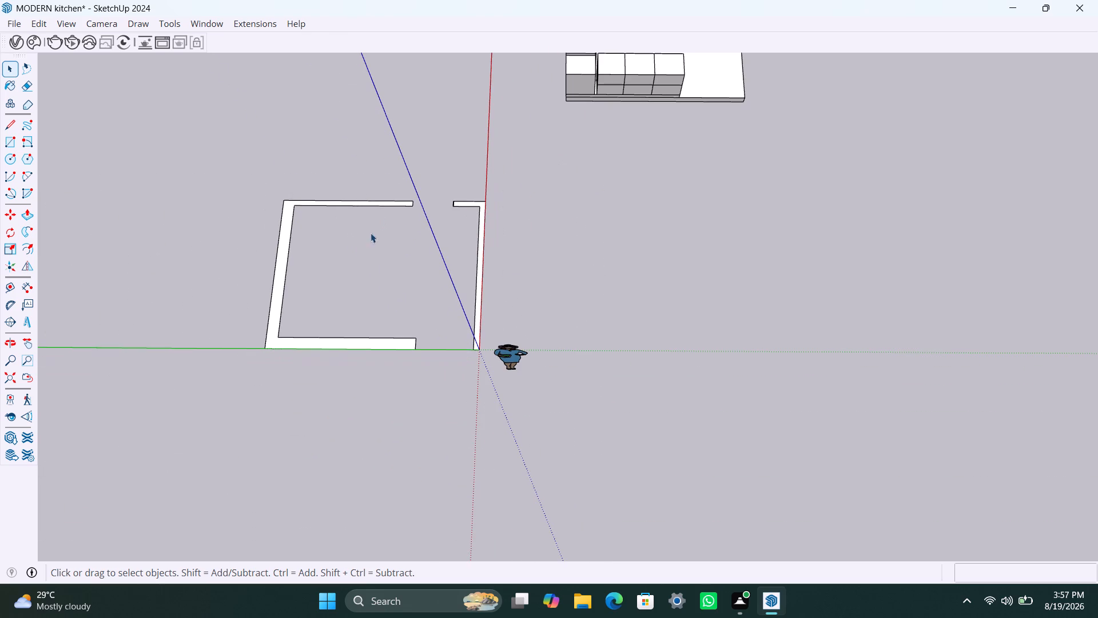
# Reopen the wall base group and Push/Pull the large C-shaped face up 10'6".
pyautogui.click(285, 233)
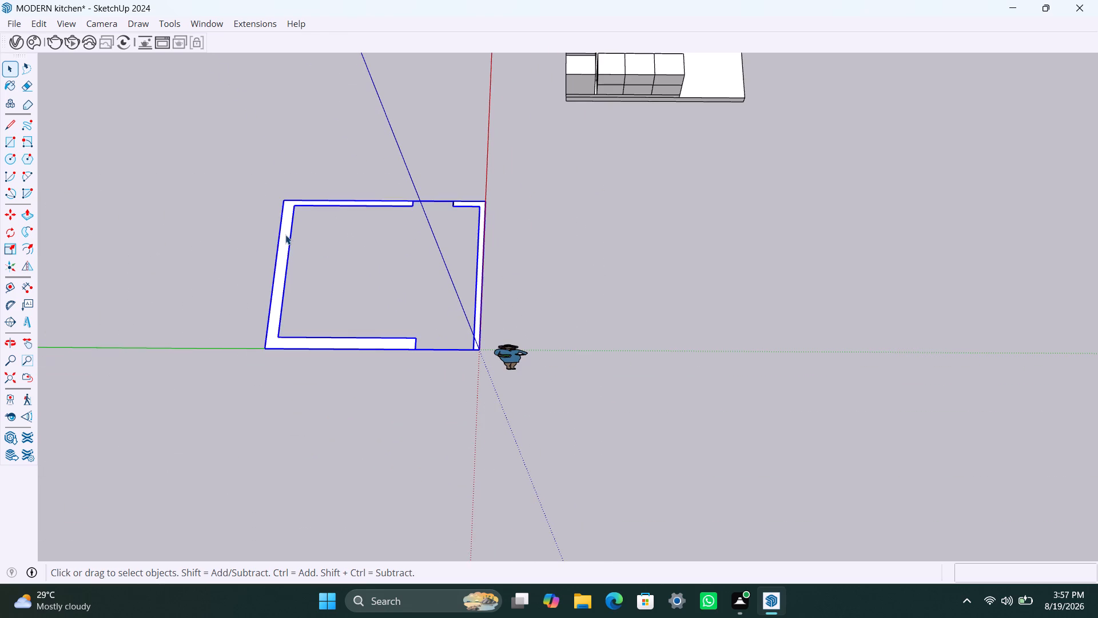
pyautogui.doubleClick(285, 235)
pyautogui.click(285, 235)
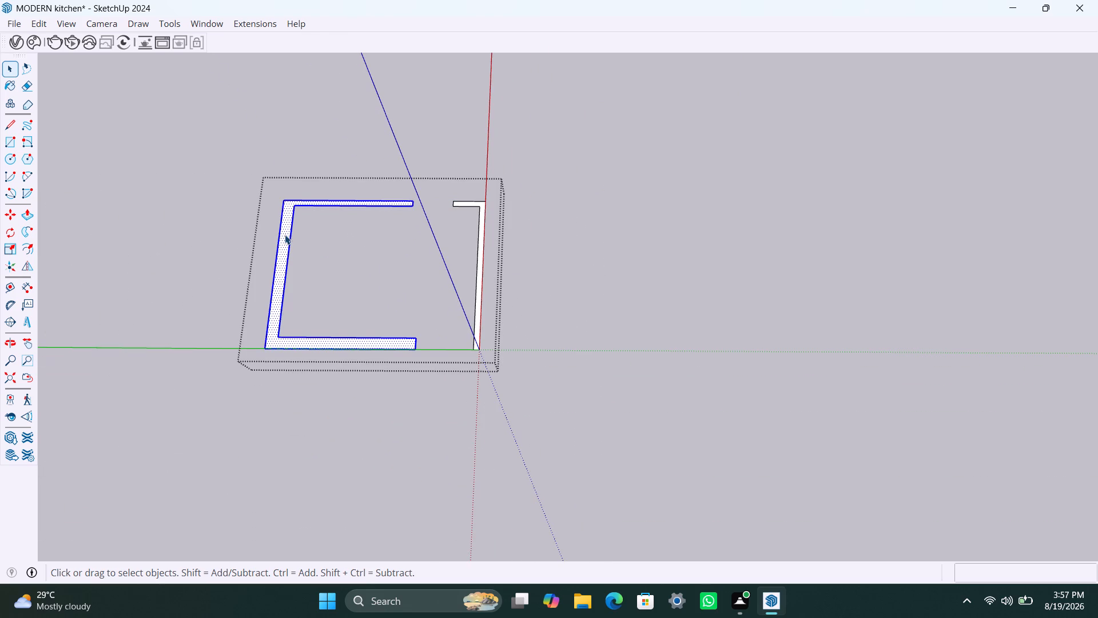
pyautogui.press('p')
pyautogui.click(285, 235)
pyautogui.write('10')
pyautogui.write('\'6"')
pyautogui.press('Return')
pyautogui.press('space')
# Push/Pull the remaining L-shaped wall face along the red axis to the same height, and leave the group.
pyautogui.click(479, 204)
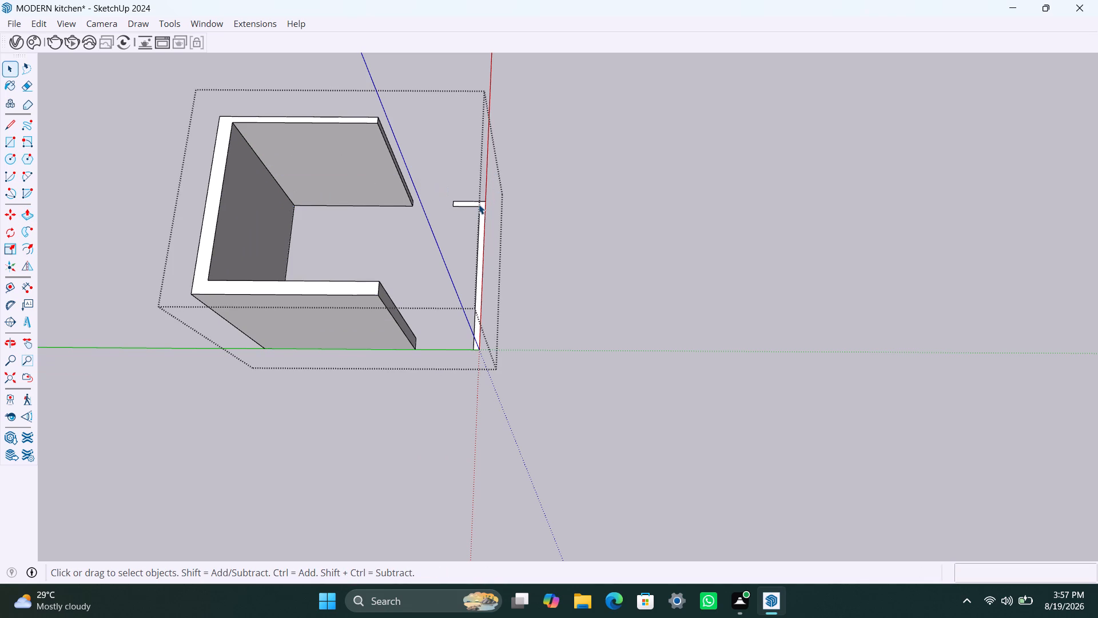
pyautogui.scroll(4, 482, 209)
pyautogui.press('p')
pyautogui.doubleClick(482, 209)
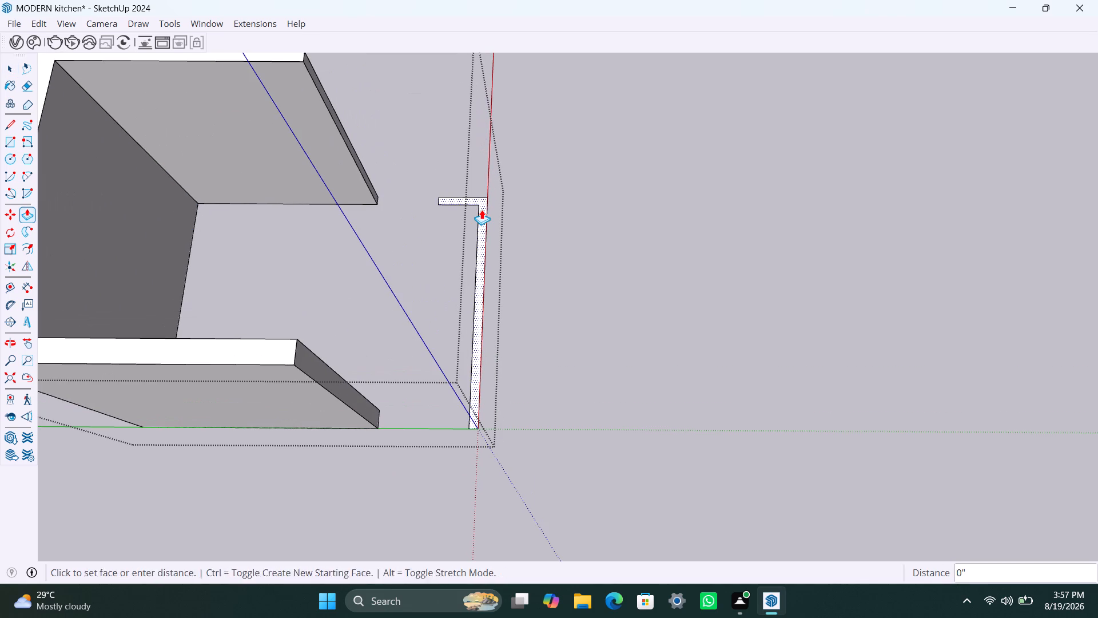
pyautogui.scroll(-11, 574, 199)
pyautogui.press('space')
pyautogui.click(589, 208)
pyautogui.scroll(-5, 586, 209)
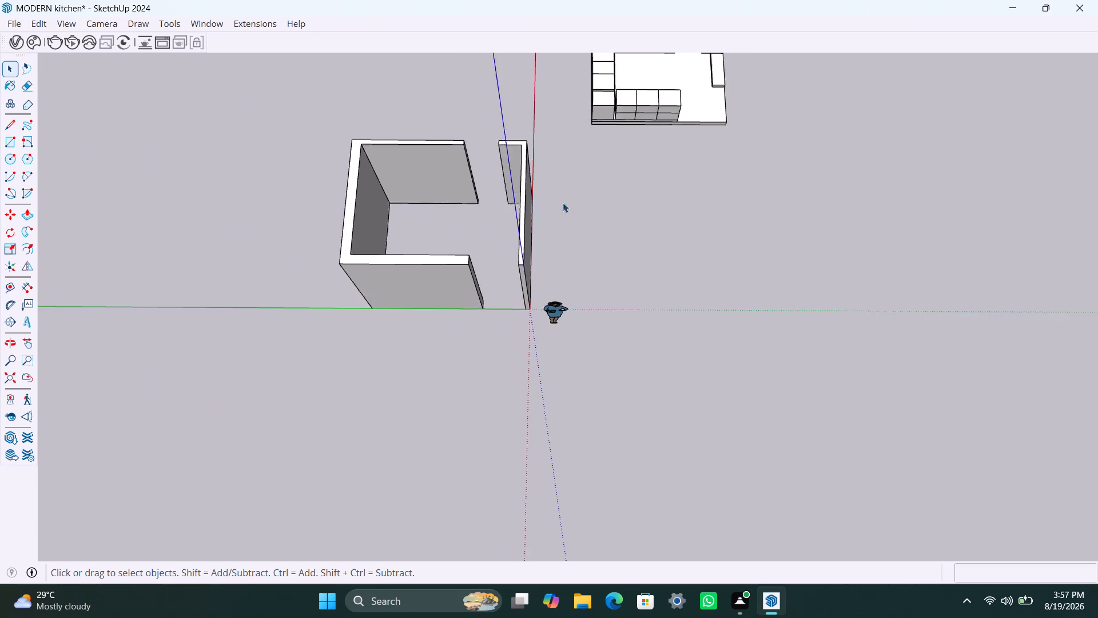
# Move the kitchen group by its near bottom corner onto the walls' outer corner at the origin.
pyautogui.click(621, 108)
pyautogui.press('m')
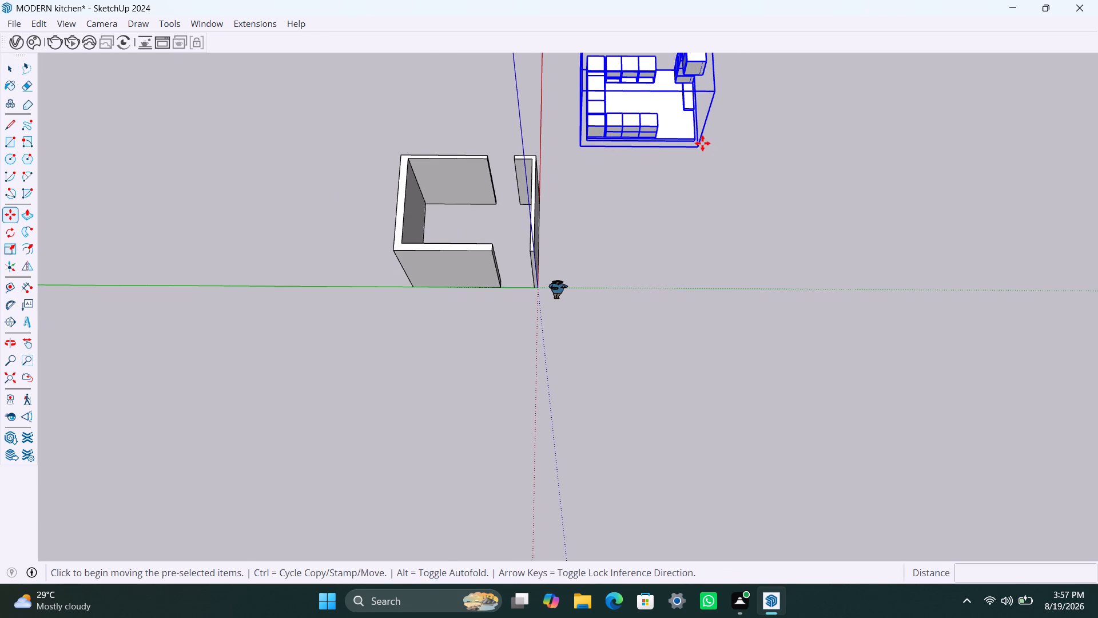
pyautogui.click(702, 143)
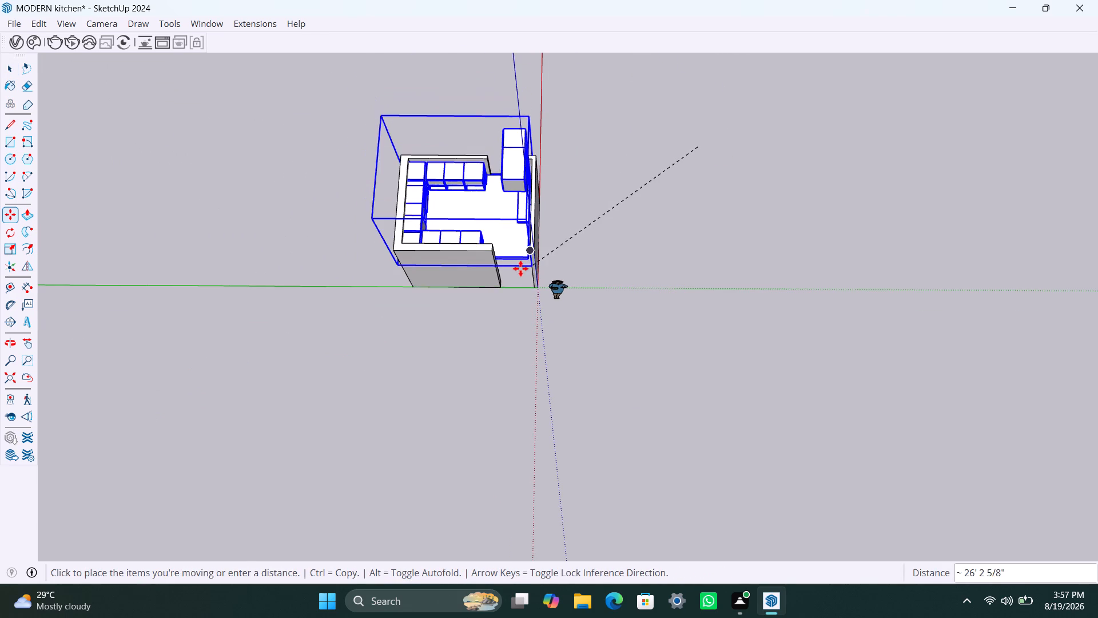
pyautogui.scroll(14, 519, 292)
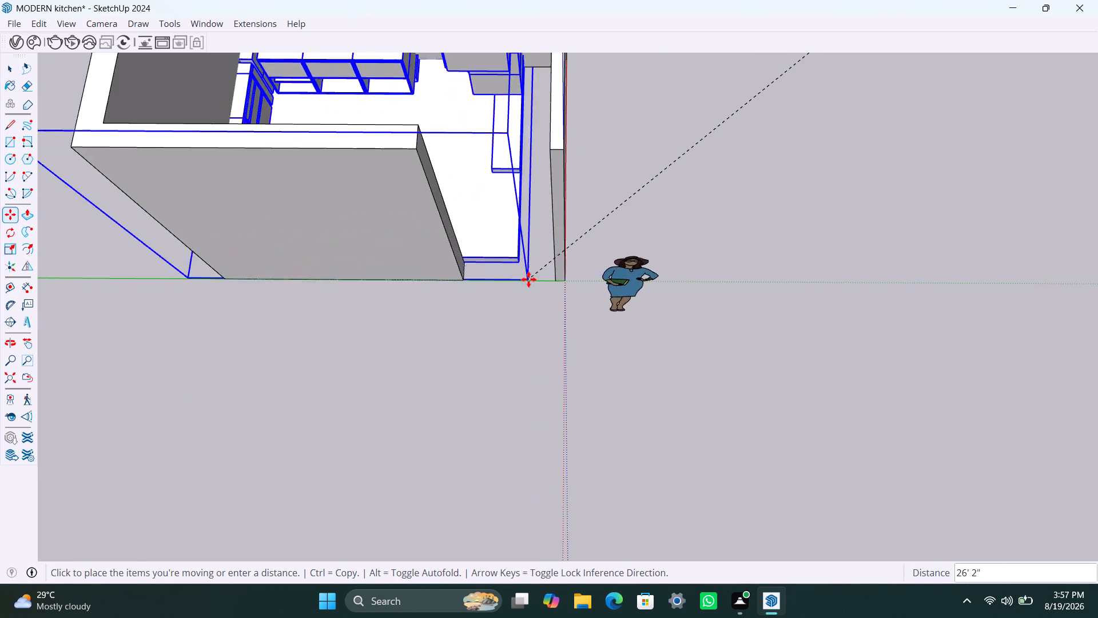
pyautogui.scroll(7, 528, 279)
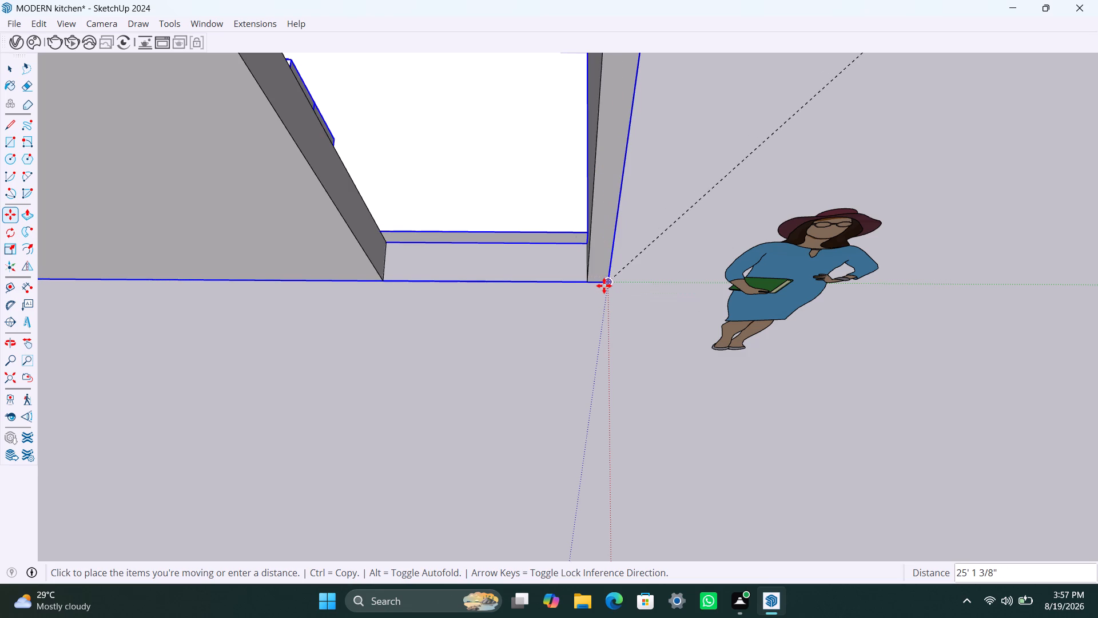
pyautogui.click(604, 286)
# Examine how the kitchen floor and cabinets sit against the walls at both openings, and clear the selection.
pyautogui.scroll(9, 559, 274)
pyautogui.moveTo(483, 247); pyautogui.dragTo(457, 196, button='middle')
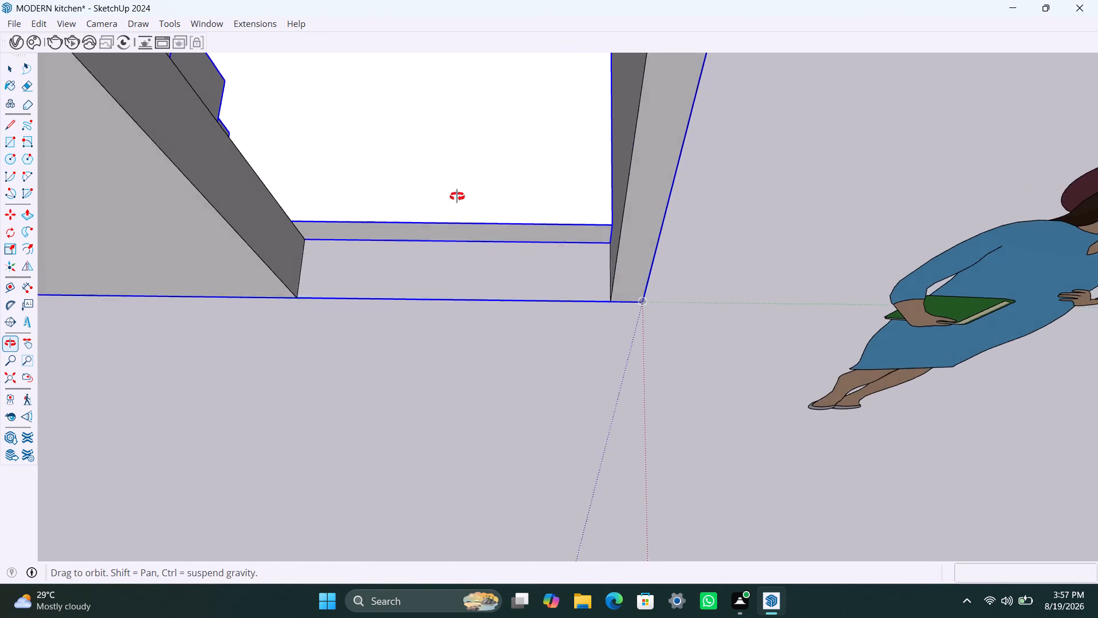
pyautogui.moveTo(457, 196); pyautogui.dragTo(448, 111, button='middle')
pyautogui.scroll(3, 529, 254)
pyautogui.moveTo(526, 268); pyautogui.dragTo(573, 135, button='middle')
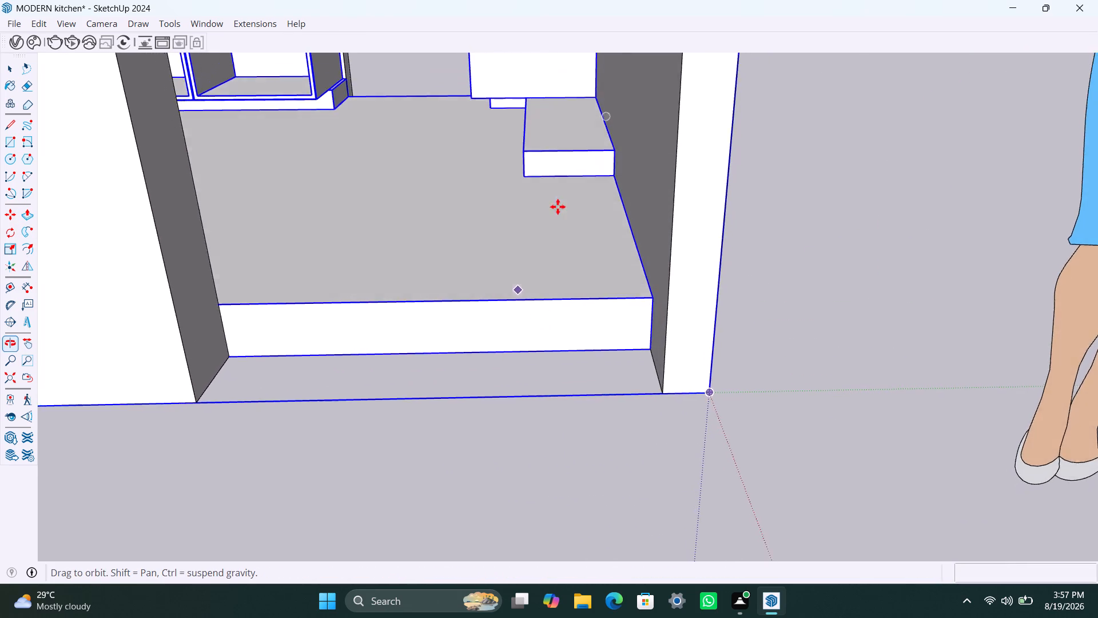
pyautogui.scroll(-10, 539, 320)
pyautogui.moveTo(517, 320); pyautogui.dragTo(197, 334, button='middle')
pyautogui.scroll(-5, 331, 318)
pyautogui.moveTo(607, 312); pyautogui.dragTo(58, 319, button='middle')
pyautogui.moveTo(631, 379); pyautogui.dragTo(345, 309, button='middle')
pyautogui.scroll(2, 539, 334)
pyautogui.moveTo(549, 336); pyautogui.dragTo(571, 290, button='middle')
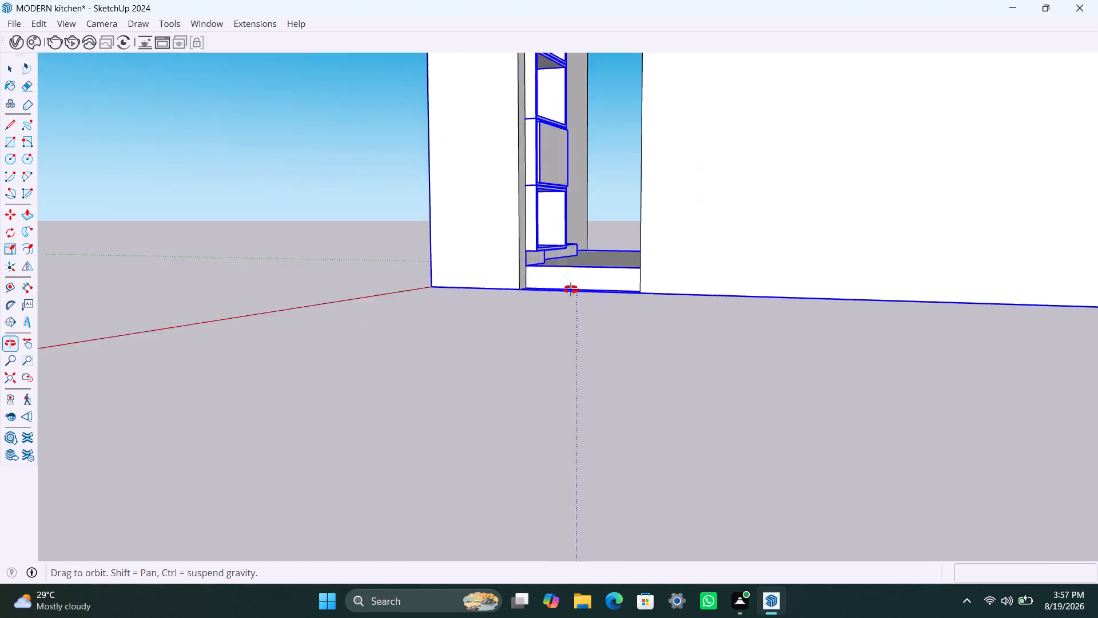
pyautogui.moveTo(571, 290); pyautogui.dragTo(636, 134, button='middle')
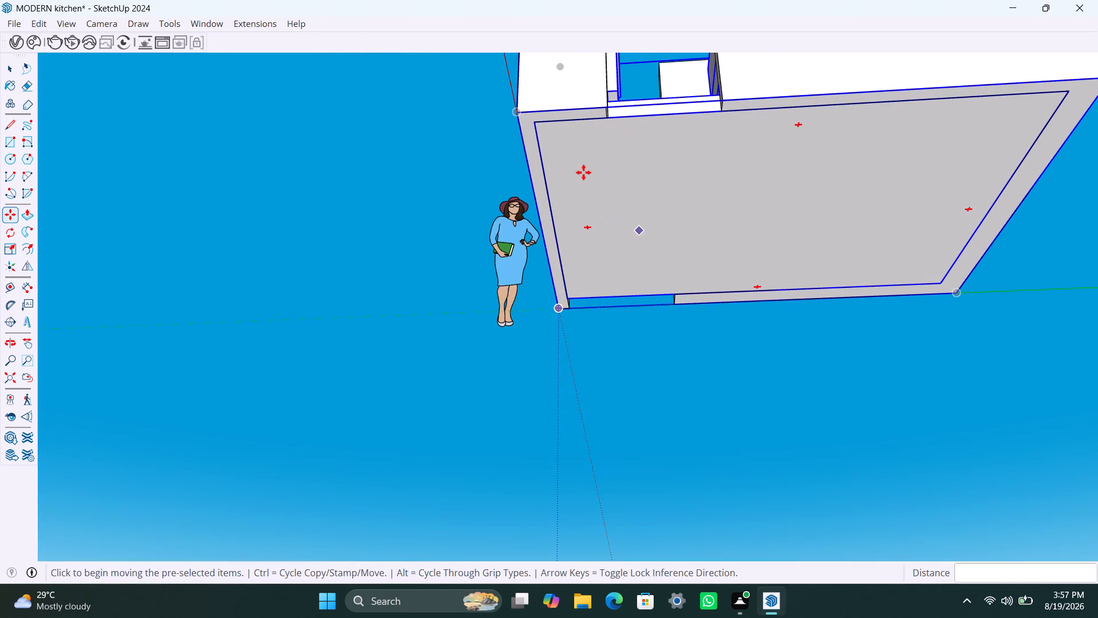
pyautogui.moveTo(601, 178); pyautogui.dragTo(594, 340, button='middle')
pyautogui.scroll(3, 624, 241)
pyautogui.moveTo(618, 254); pyautogui.dragTo(610, 285, button='middle')
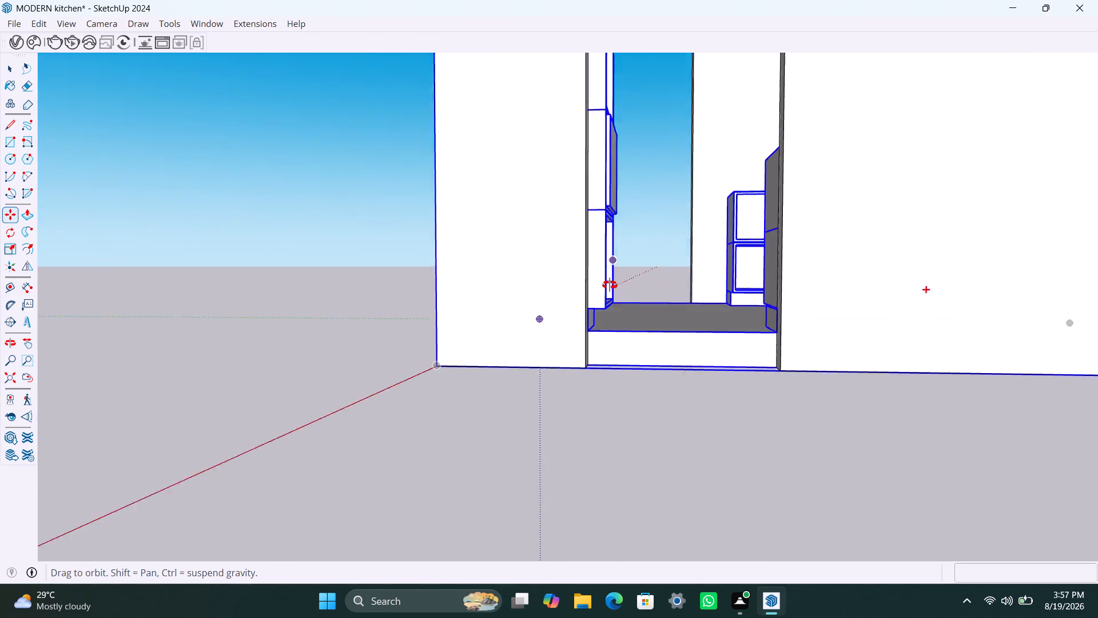
pyautogui.moveTo(610, 285); pyautogui.dragTo(604, 312, button='middle')
pyautogui.scroll(3, 610, 387)
pyautogui.moveTo(620, 358); pyautogui.dragTo(595, 429, button='middle')
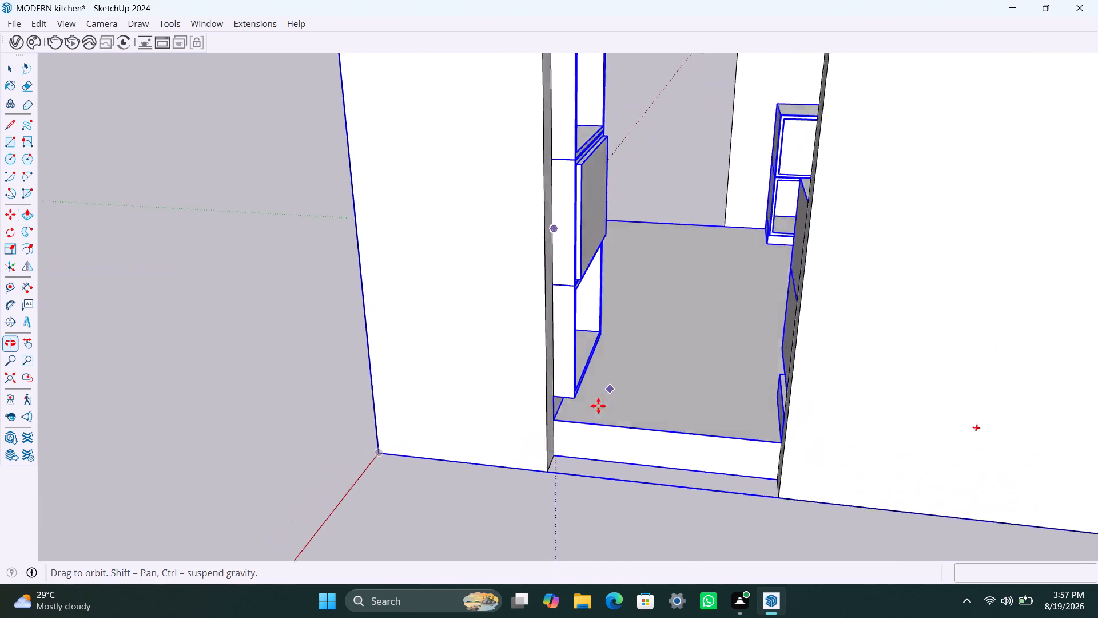
pyautogui.scroll(3, 608, 366)
pyautogui.moveTo(618, 365); pyautogui.dragTo(562, 401, button='middle')
pyautogui.scroll(-11, 567, 385)
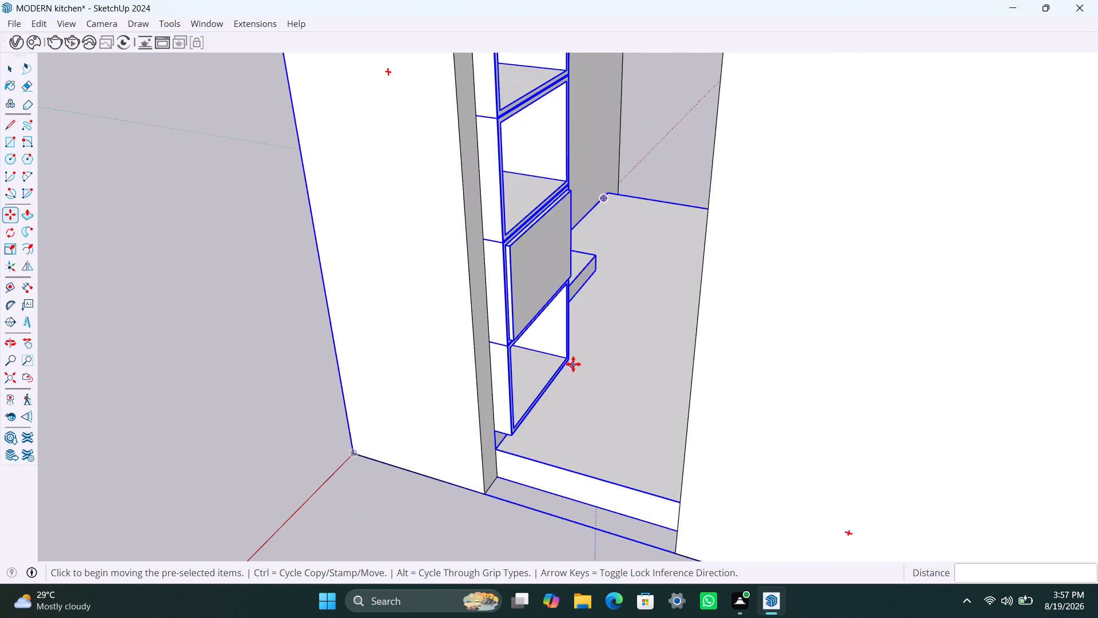
pyautogui.scroll(-5, 563, 323)
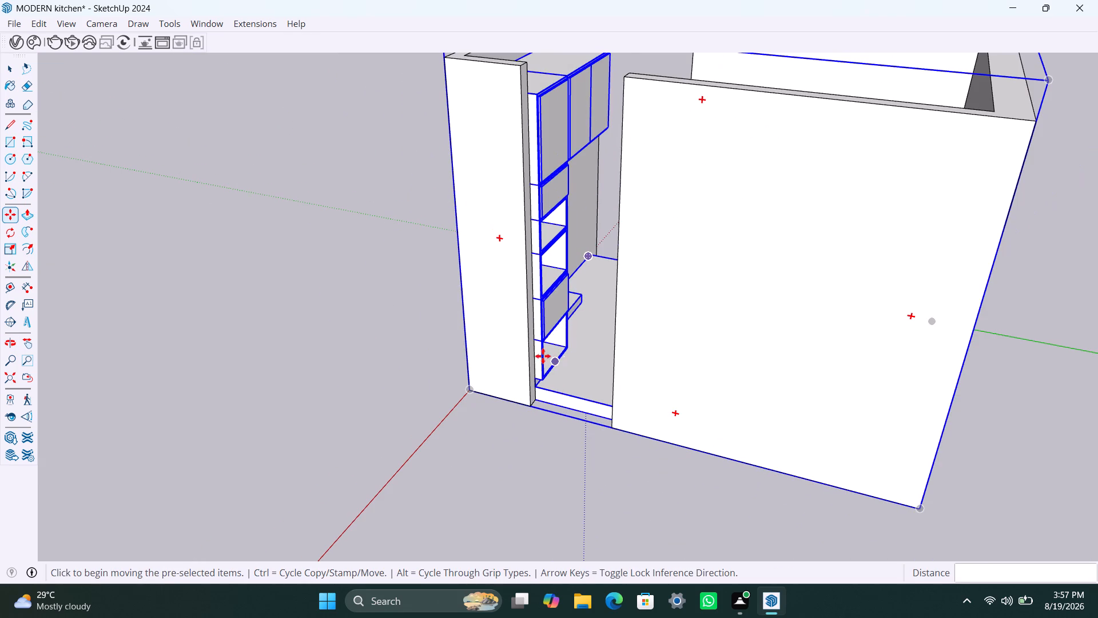
pyautogui.moveTo(544, 337); pyautogui.dragTo(602, 342, button='middle')
pyautogui.scroll(-3, 586, 293)
pyautogui.moveTo(592, 295); pyautogui.dragTo(437, 365, button='middle')
pyautogui.scroll(-3, 521, 262)
pyautogui.moveTo(572, 223); pyautogui.dragTo(462, 291, button='middle')
pyautogui.scroll(3, 533, 264)
pyautogui.moveTo(553, 270); pyautogui.dragTo(806, 270, button='middle')
pyautogui.scroll(1, 646, 382)
pyautogui.moveTo(559, 375); pyautogui.dragTo(839, 400, button='middle')
pyautogui.scroll(3, 686, 405)
pyautogui.moveTo(590, 365); pyautogui.dragTo(690, 381, button='middle')
pyautogui.scroll(15, 633, 312)
pyautogui.moveTo(632, 327); pyautogui.dragTo(655, 341, button='middle')
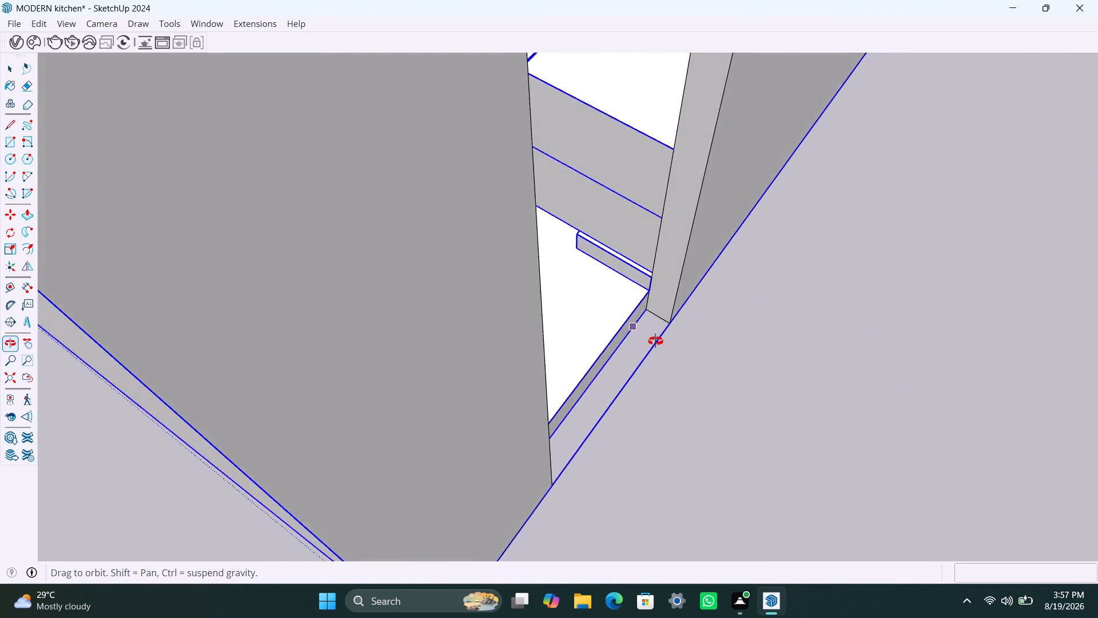
pyautogui.moveTo(655, 341); pyautogui.dragTo(704, 355, button='middle')
pyautogui.scroll(-4, 640, 348)
pyautogui.moveTo(625, 352); pyautogui.dragTo(359, 389, button='middle')
pyautogui.scroll(-3, 837, 379)
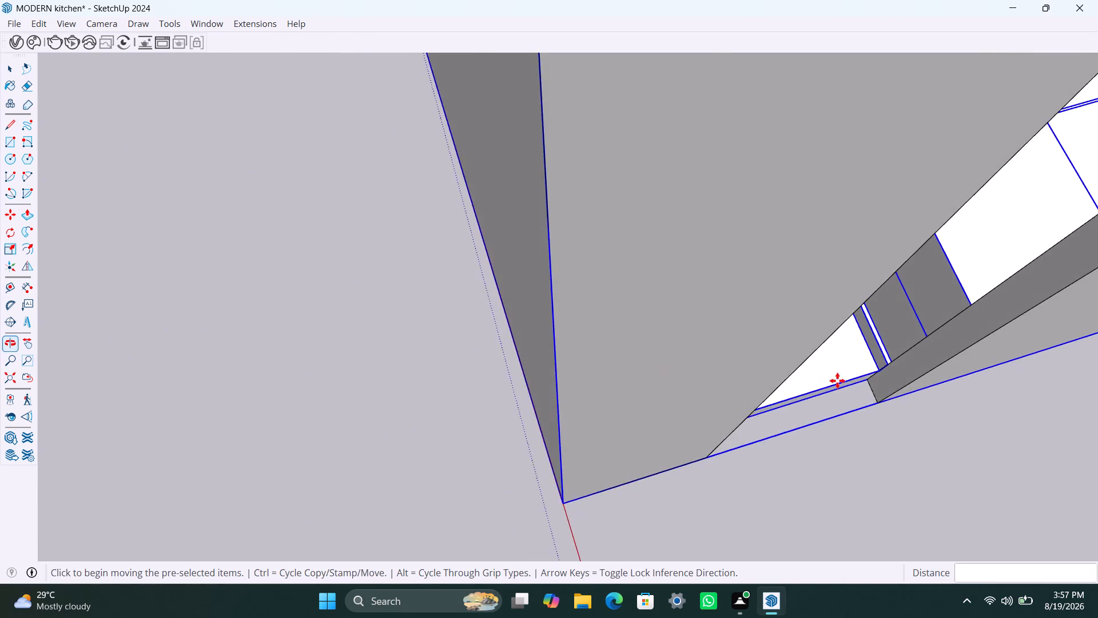
pyautogui.scroll(-4, 837, 381)
pyautogui.scroll(-7, 805, 285)
pyautogui.moveTo(589, 224); pyautogui.dragTo(1055, 252, button='middle')
pyautogui.scroll(-6, 403, 302)
pyautogui.moveTo(286, 314); pyautogui.dragTo(785, 284, button='middle')
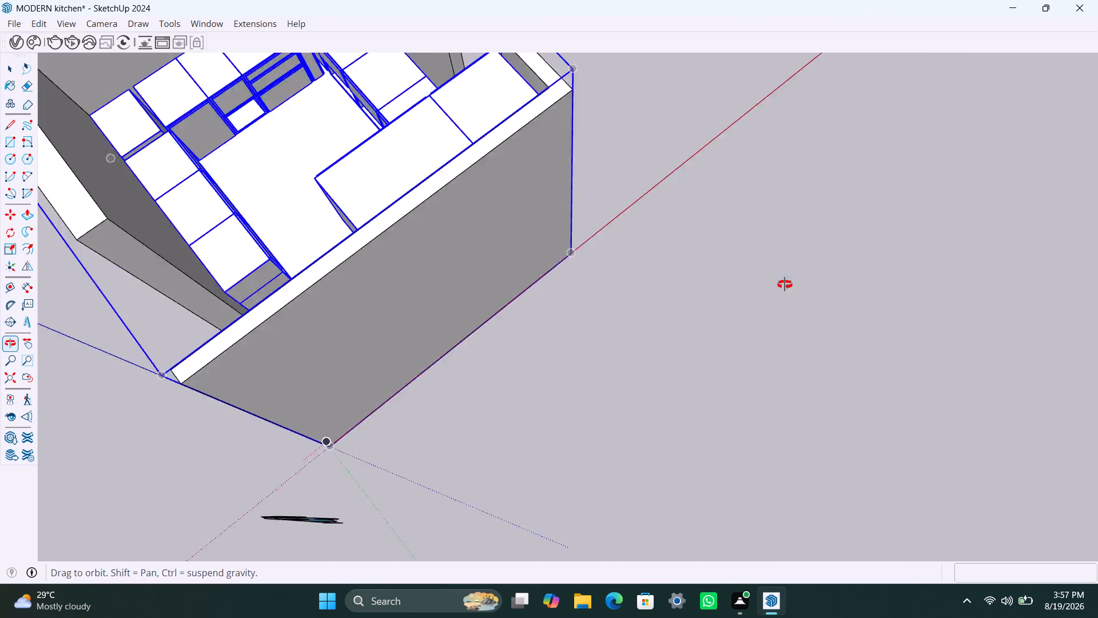
pyautogui.moveTo(785, 284); pyautogui.dragTo(815, 278, button='middle')
pyautogui.scroll(4, 312, 355)
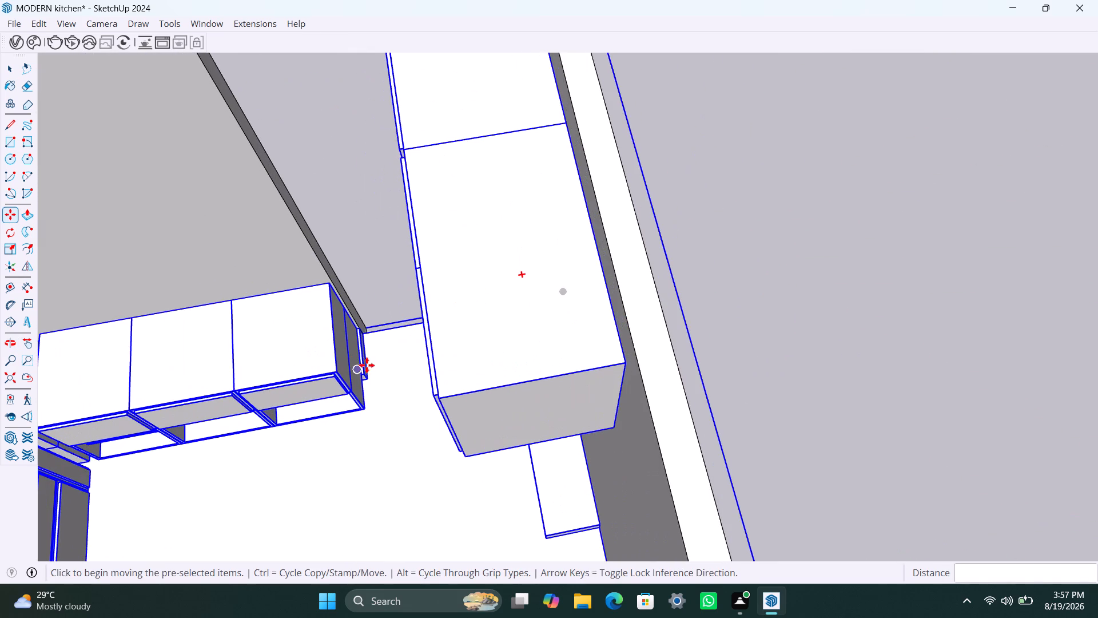
pyautogui.moveTo(367, 365); pyautogui.dragTo(425, 360, button='middle')
pyautogui.press('space')
pyautogui.click(439, 285)
# Examine the wall tops, the cabinets and the underside of the floor for alignment with the wall base.
pyautogui.scroll(2, 433, 351)
pyautogui.moveTo(426, 361); pyautogui.dragTo(478, 347, button='middle')
pyautogui.scroll(1, 478, 347)
pyautogui.scroll(-11, 455, 370)
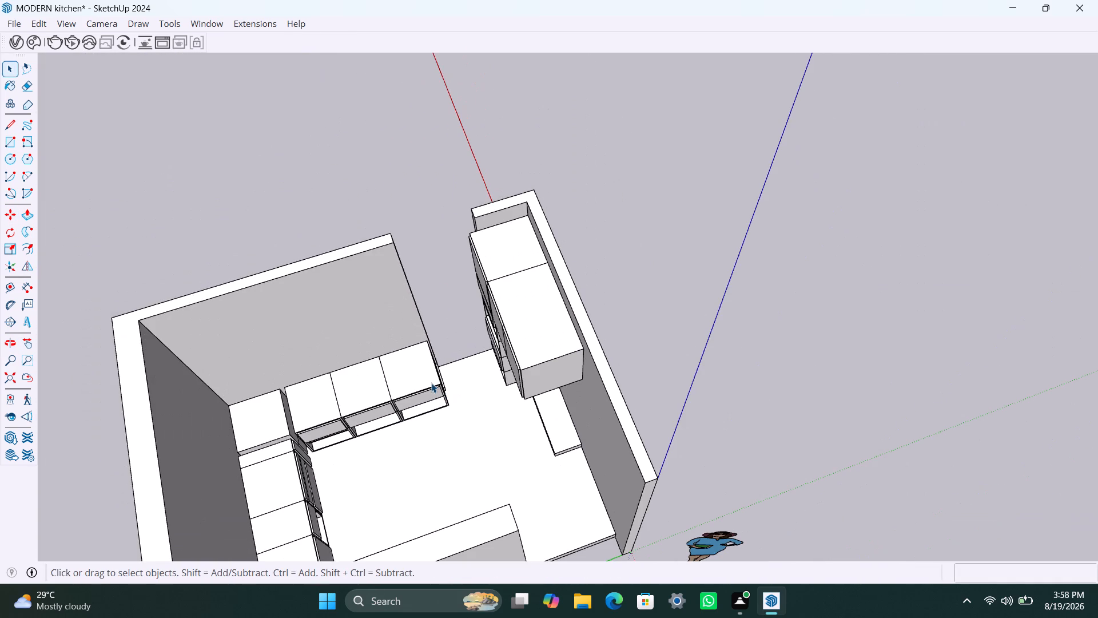
pyautogui.keyDown('shift'); pyautogui.moveTo(431, 383); pyautogui.dragTo(595, 284, button='middle'); pyautogui.keyUp('shift')
pyautogui.scroll(4, 463, 386)
pyautogui.moveTo(424, 409); pyautogui.dragTo(445, 272, button='middle')
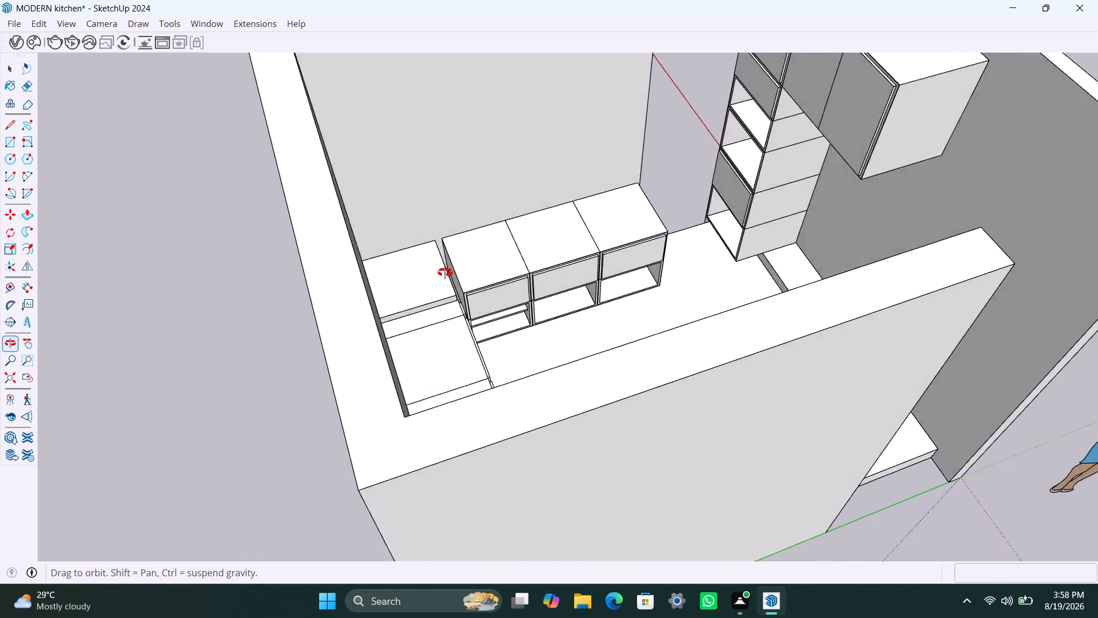
pyautogui.moveTo(445, 272); pyautogui.dragTo(403, 0, button='middle')
pyautogui.scroll(3, 387, 449)
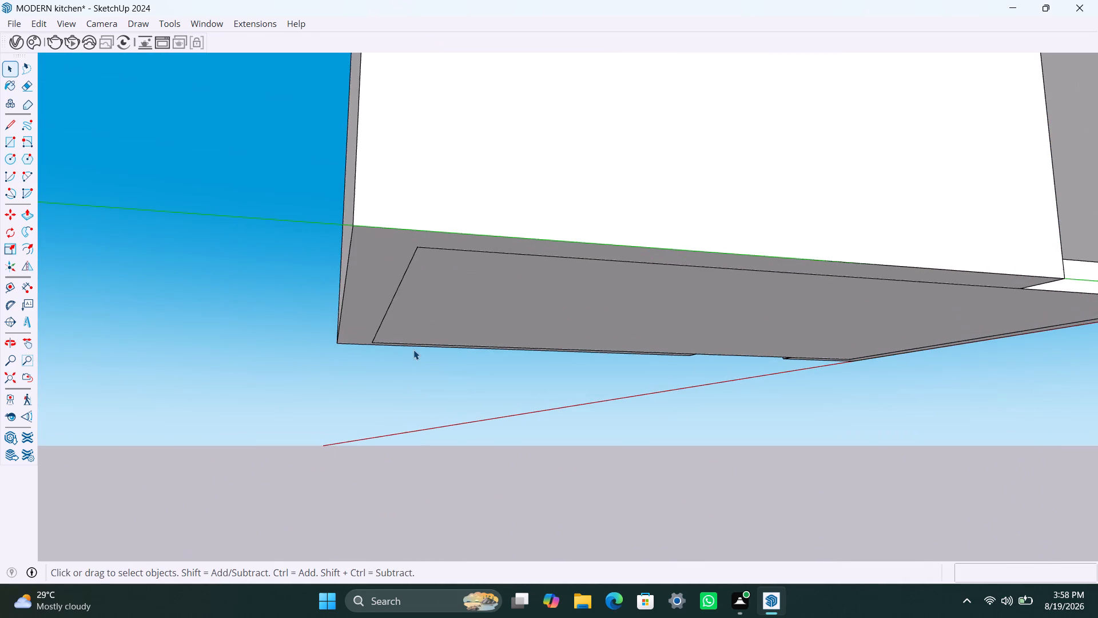
pyautogui.scroll(-1, 407, 348)
pyautogui.moveTo(433, 327); pyautogui.dragTo(312, 243, button='middle')
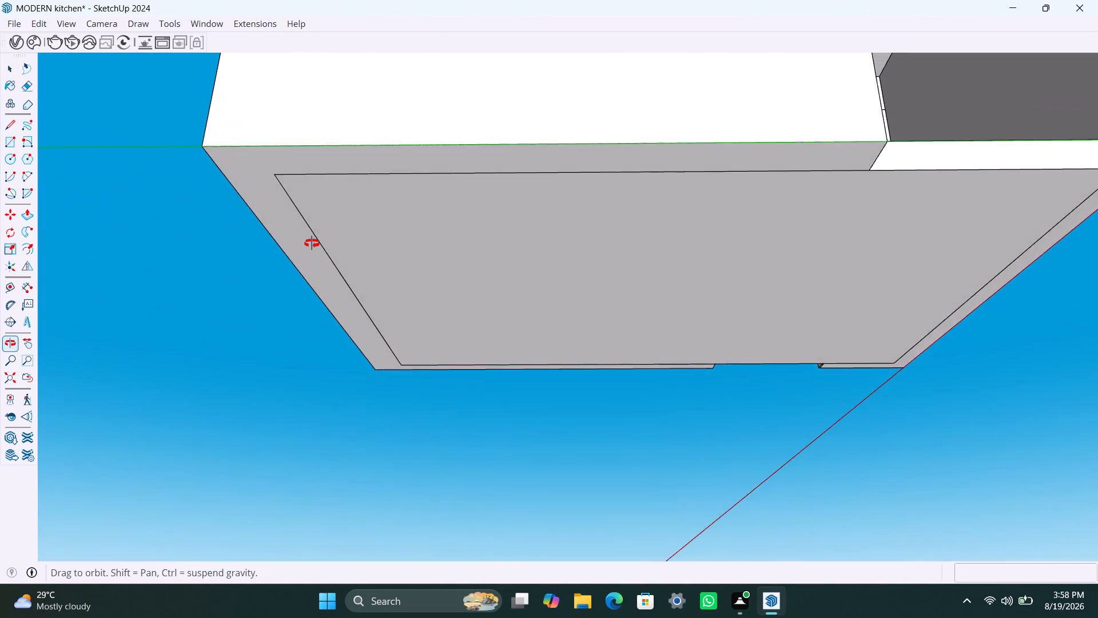
pyautogui.moveTo(312, 243); pyautogui.dragTo(309, 243, button='middle')
pyautogui.scroll(1, 475, 289)
pyautogui.moveTo(475, 286); pyautogui.dragTo(470, 214, button='middle')
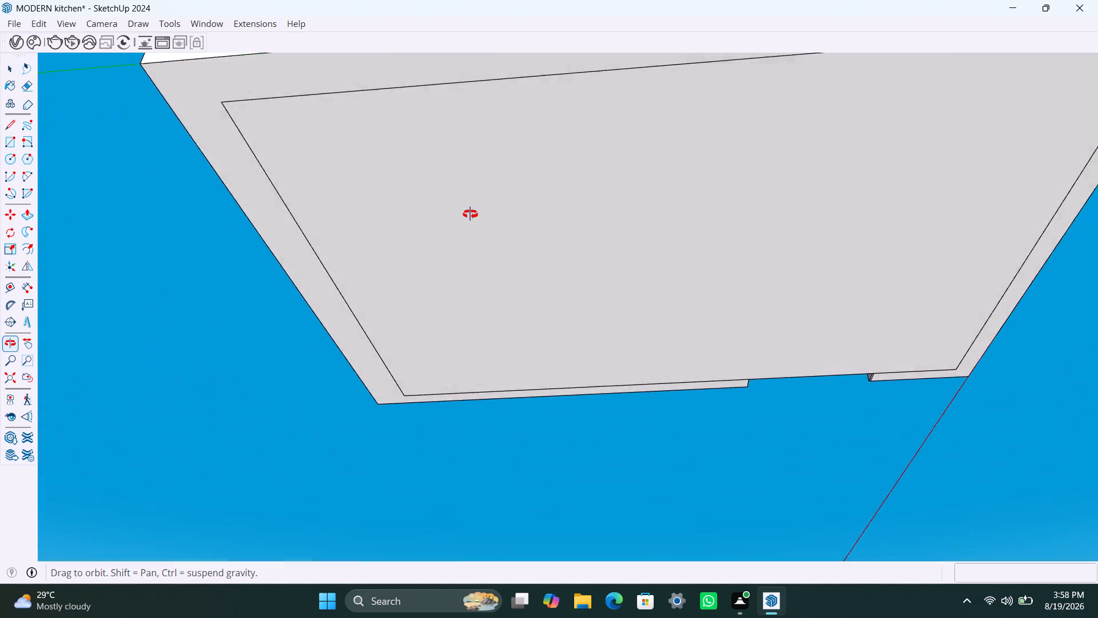
pyautogui.moveTo(470, 214); pyautogui.dragTo(452, 490, button='middle')
# Inspect the kitchen interior and the floor edge at the far wall opening.
pyautogui.scroll(-10, 496, 411)
pyautogui.moveTo(498, 369); pyautogui.dragTo(498, 412, button='middle')
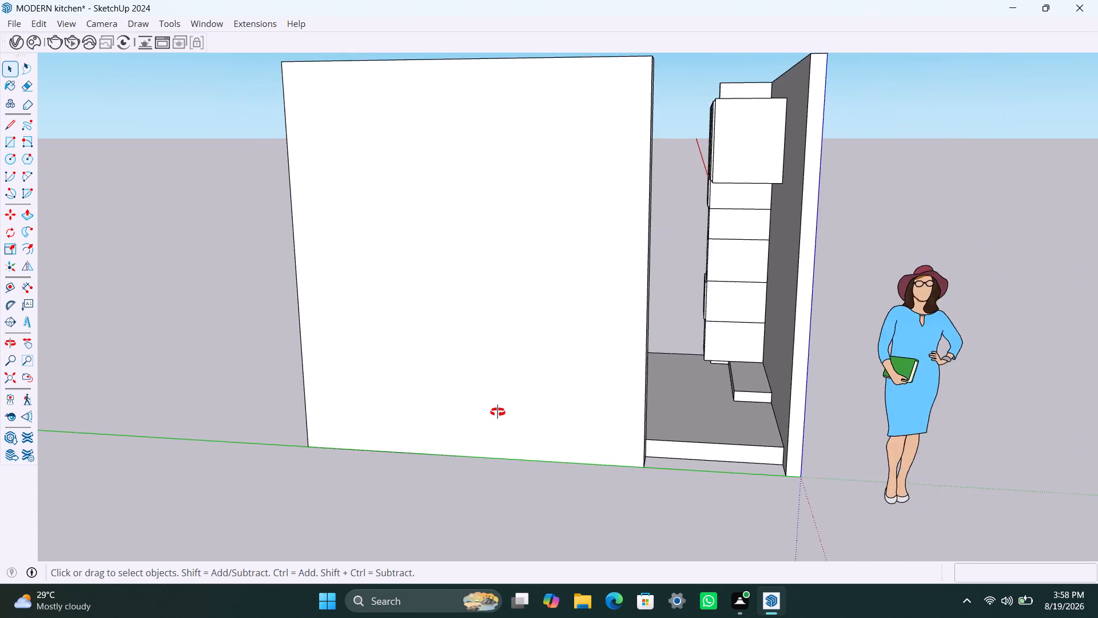
pyautogui.moveTo(498, 412); pyautogui.dragTo(510, 581, button='middle')
pyautogui.scroll(4, 571, 311)
pyautogui.moveTo(582, 294); pyautogui.dragTo(571, 441, button='middle')
pyautogui.scroll(3, 600, 295)
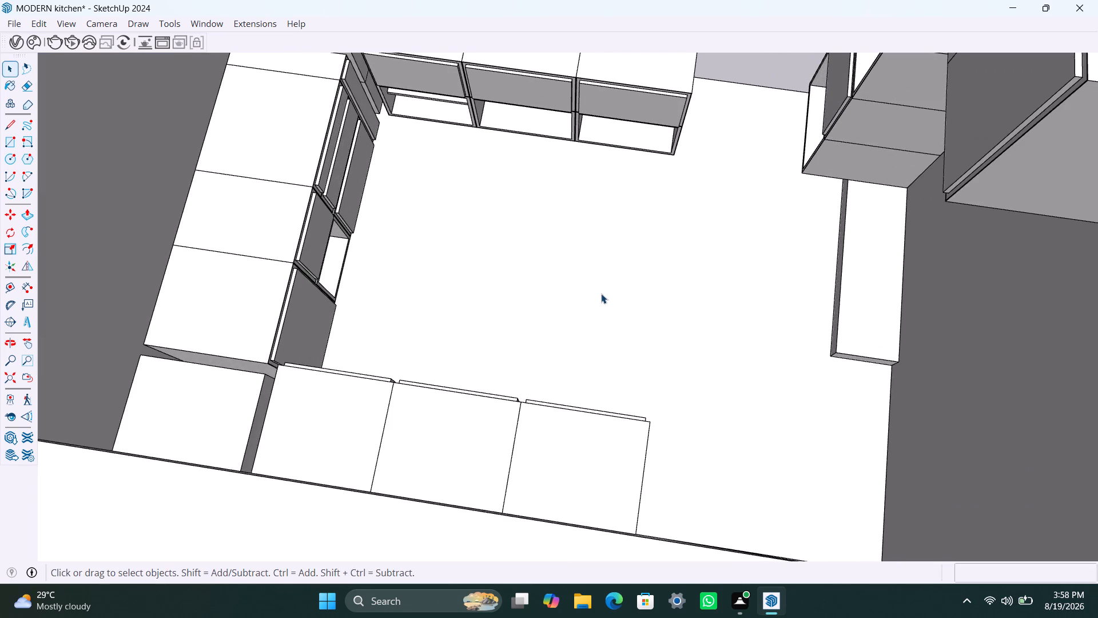
pyautogui.moveTo(601, 294); pyautogui.dragTo(523, 344, button='middle')
pyautogui.scroll(-4, 555, 305)
pyautogui.moveTo(566, 288); pyautogui.dragTo(504, 347, button='middle')
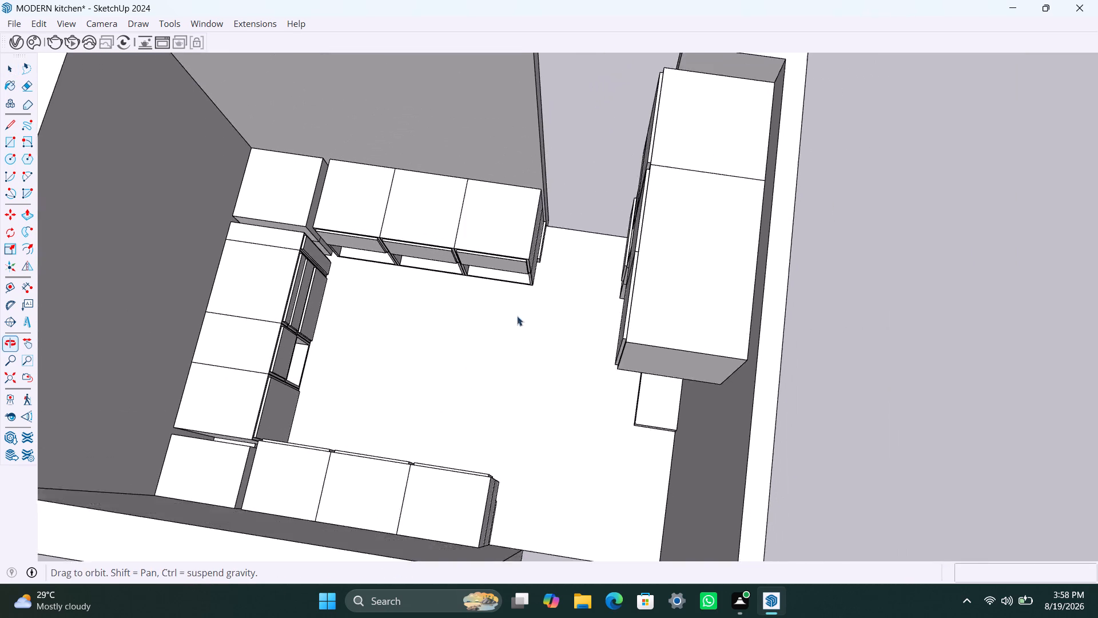
pyautogui.scroll(4, 548, 263)
pyautogui.moveTo(542, 257); pyautogui.dragTo(507, 287, button='middle')
pyautogui.scroll(10, 505, 251)
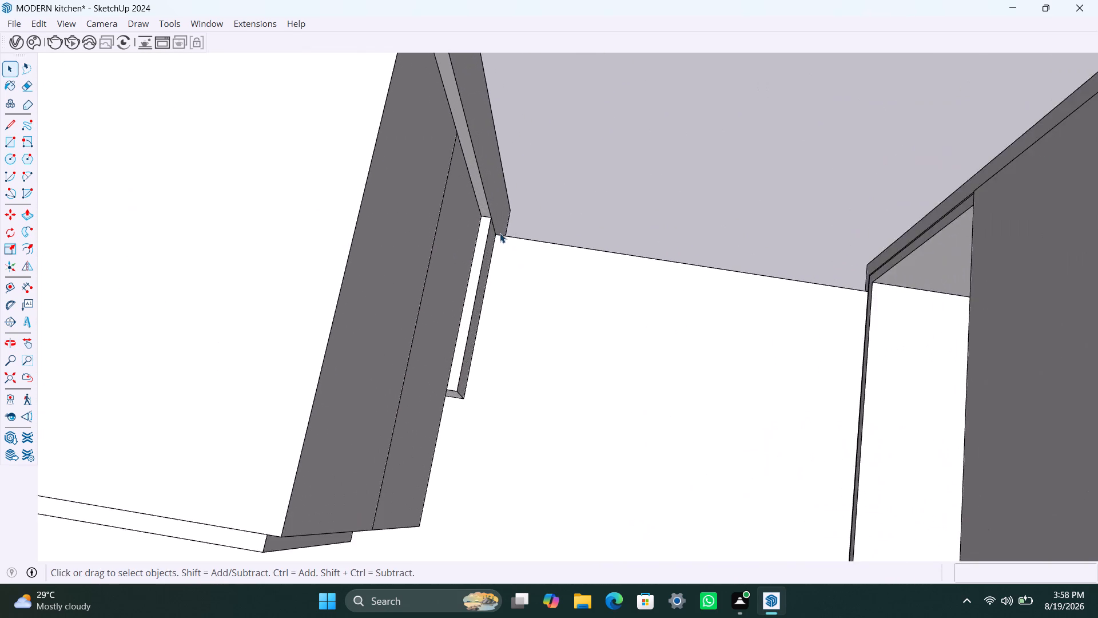
pyautogui.scroll(8, 500, 233)
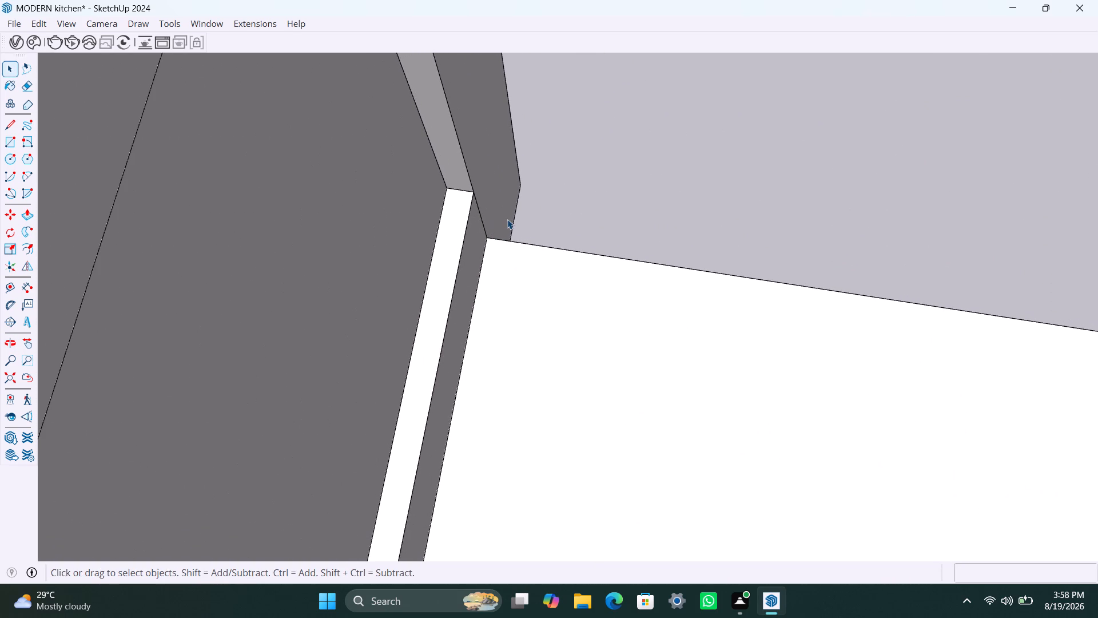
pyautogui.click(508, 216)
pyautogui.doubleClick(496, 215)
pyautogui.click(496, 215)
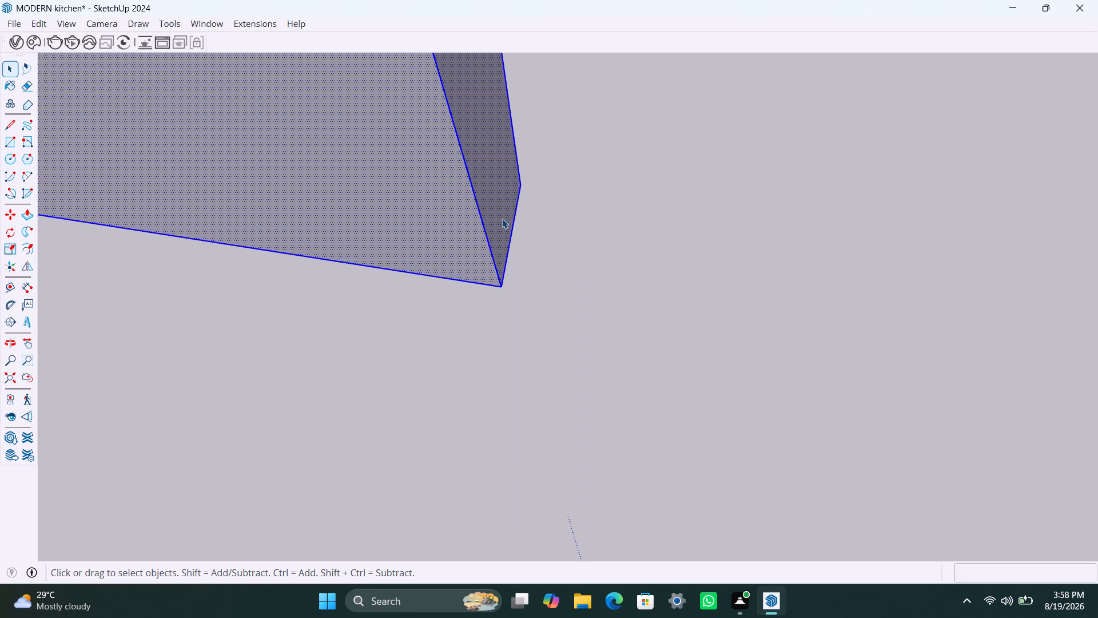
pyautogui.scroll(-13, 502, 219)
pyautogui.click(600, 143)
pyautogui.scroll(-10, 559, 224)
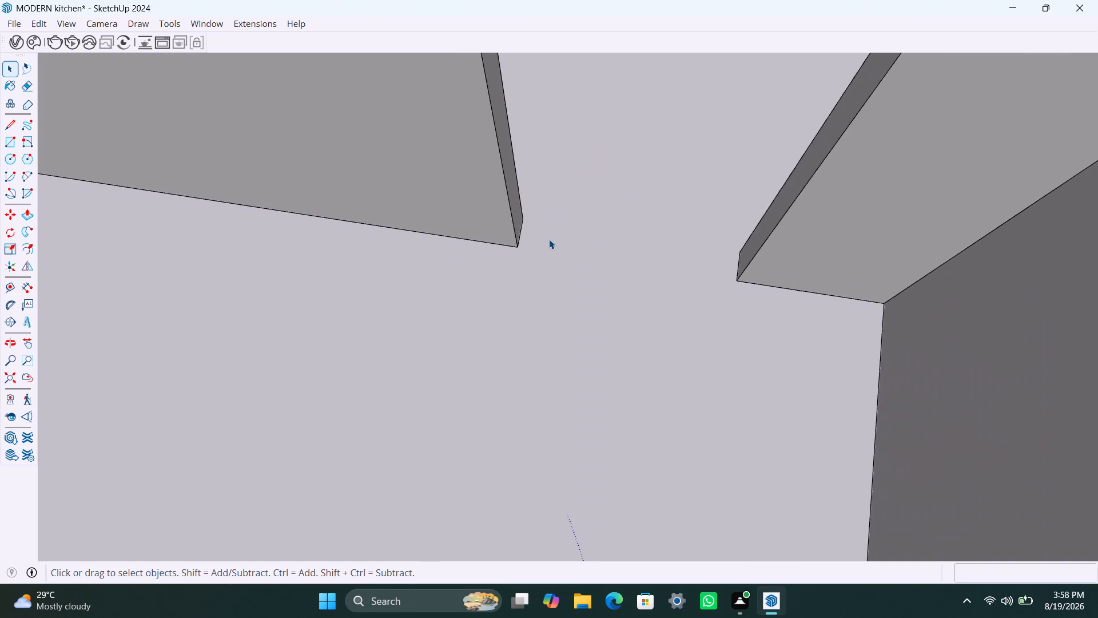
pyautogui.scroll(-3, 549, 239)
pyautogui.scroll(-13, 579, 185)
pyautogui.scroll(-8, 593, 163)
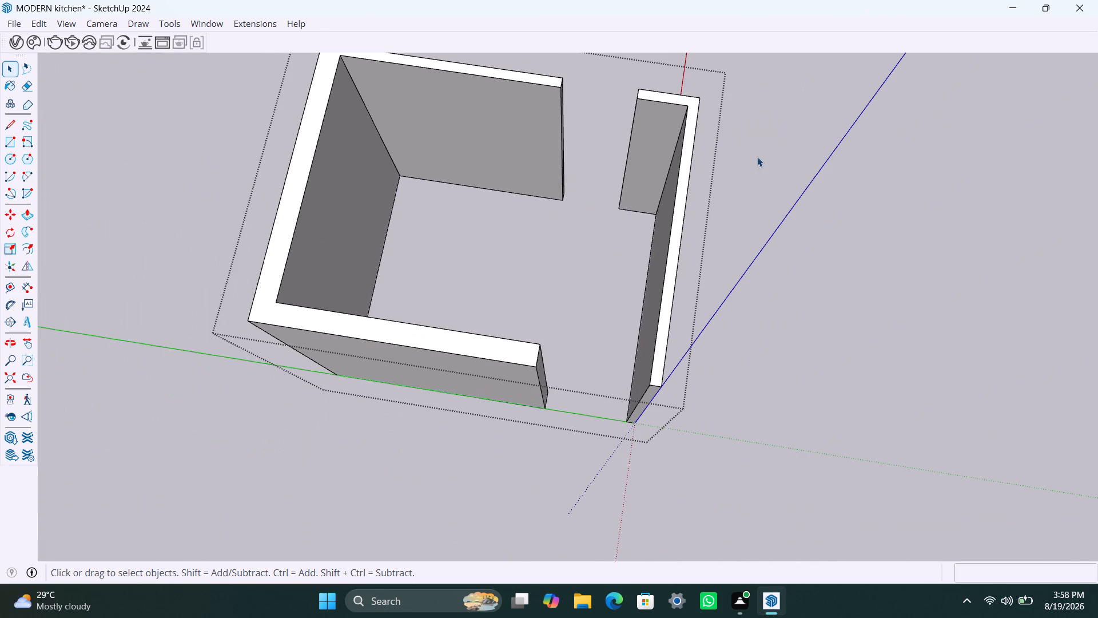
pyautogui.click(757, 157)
# Combine the kitchen group and the wall group into one group, and clear the selection.
pyautogui.rightClick(540, 179)
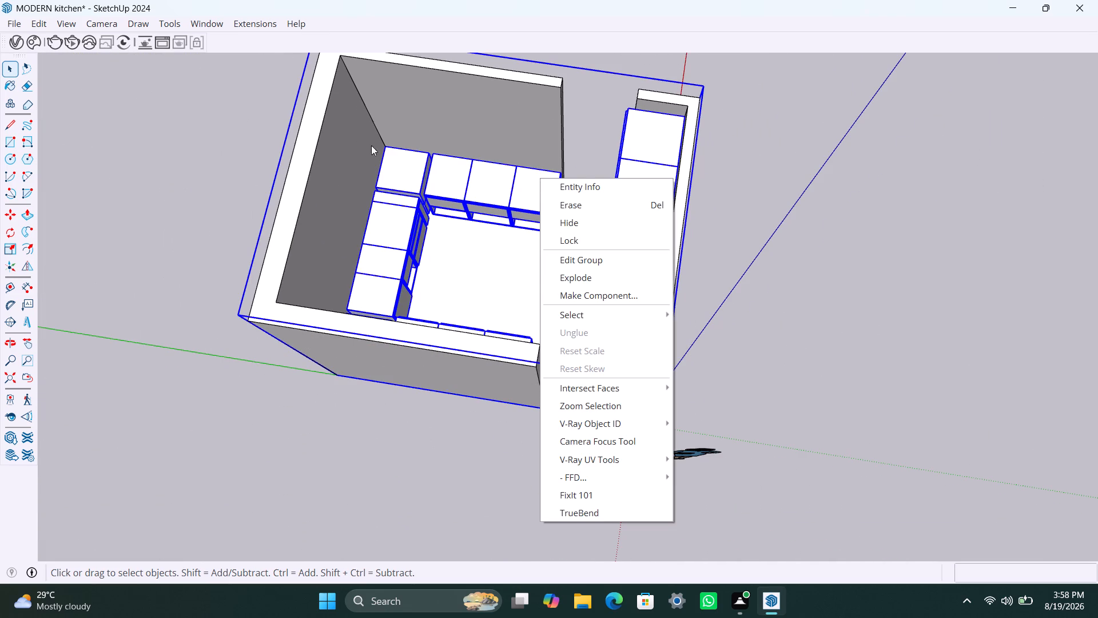
pyautogui.keyDown('shift'); pyautogui.click(323, 184); pyautogui.keyUp('shift')
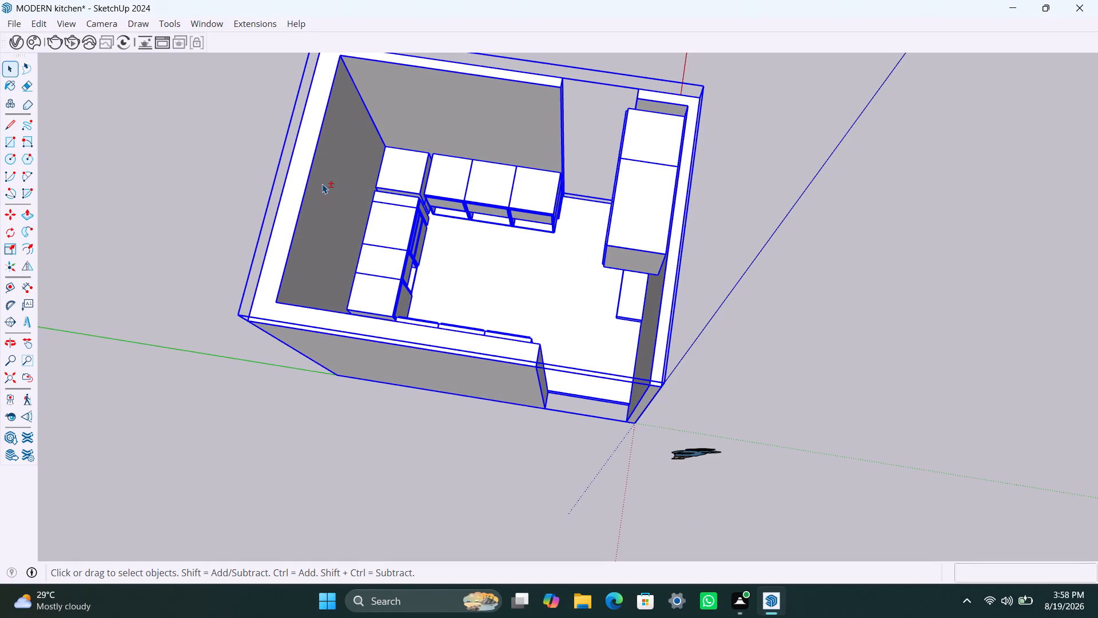
pyautogui.keyDown('shift'); pyautogui.rightClick(322, 184); pyautogui.keyUp('shift')
pyautogui.click(385, 334)
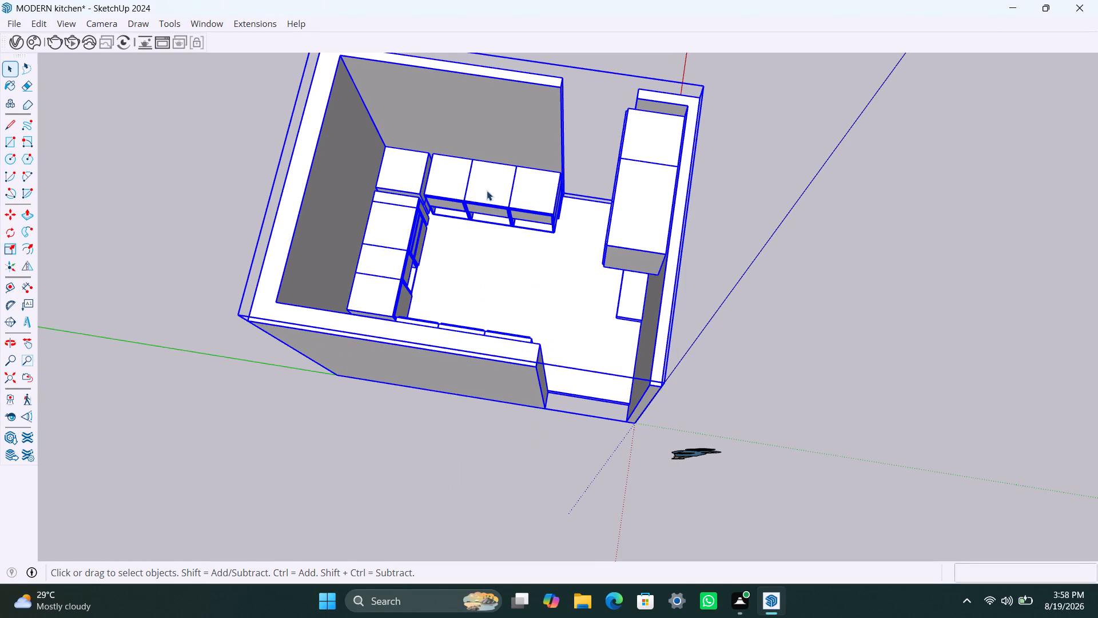
pyautogui.click(596, 80)
# Examine the cabinet ends and the floor edge at the far wall opening from inside and outside.
pyautogui.scroll(6, 560, 183)
pyautogui.moveTo(564, 205); pyautogui.dragTo(436, 215, button='middle')
pyautogui.scroll(1, 560, 205)
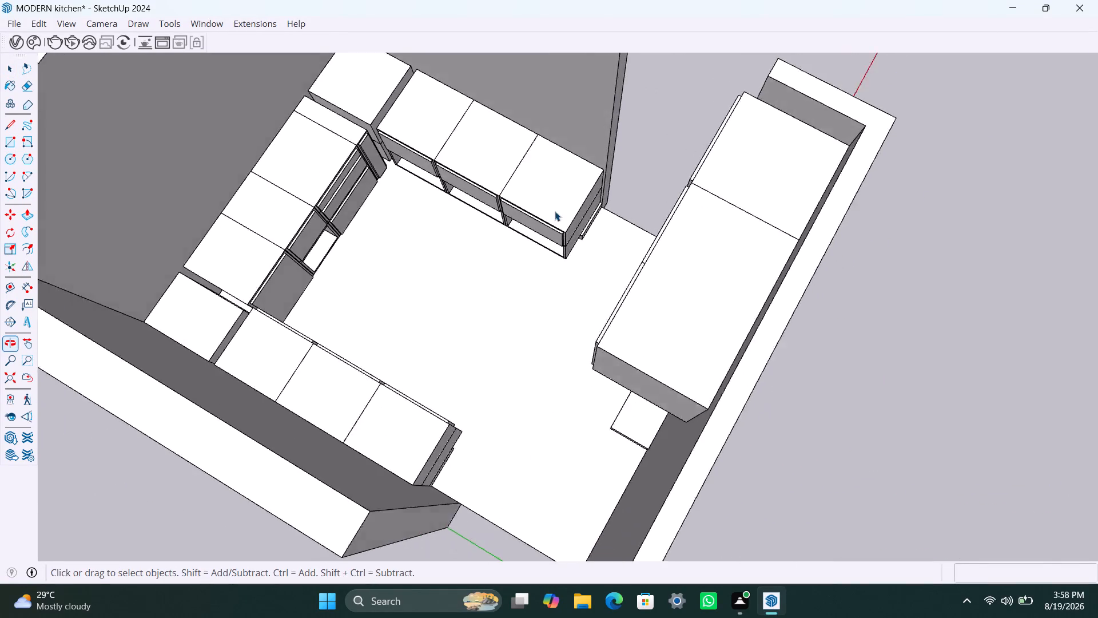
pyautogui.scroll(4, 556, 208)
pyautogui.moveTo(593, 208); pyautogui.dragTo(376, 204, button='middle')
pyautogui.scroll(3, 694, 278)
pyautogui.moveTo(688, 272); pyautogui.dragTo(494, 279, button='middle')
pyautogui.scroll(8, 755, 336)
pyautogui.scroll(-8, 690, 361)
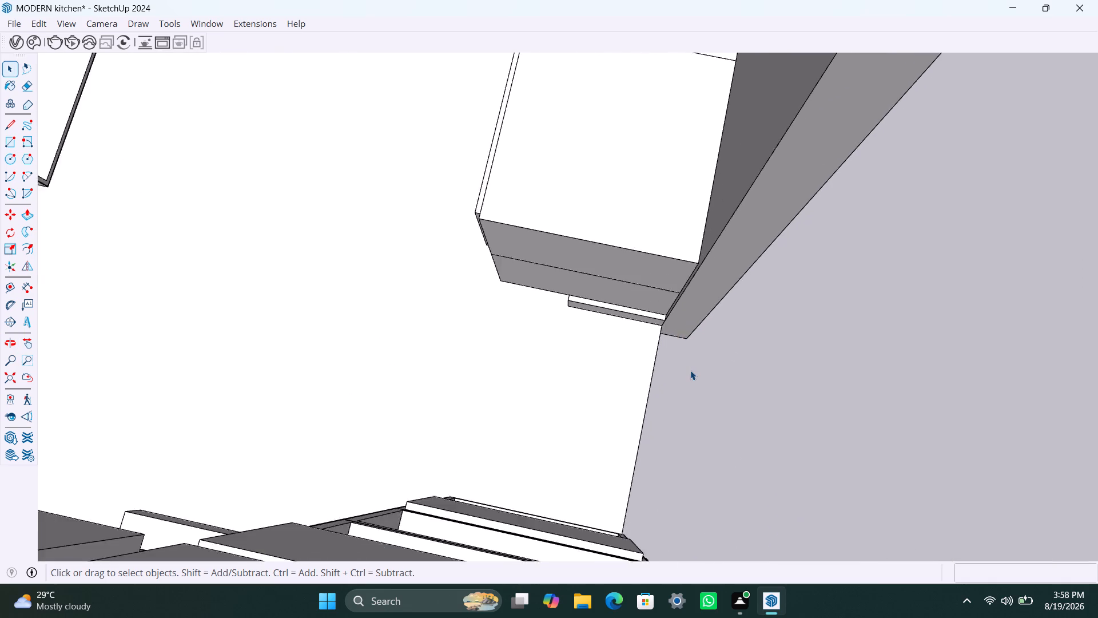
pyautogui.scroll(-6, 690, 370)
pyautogui.moveTo(709, 374); pyautogui.dragTo(349, 335, button='middle')
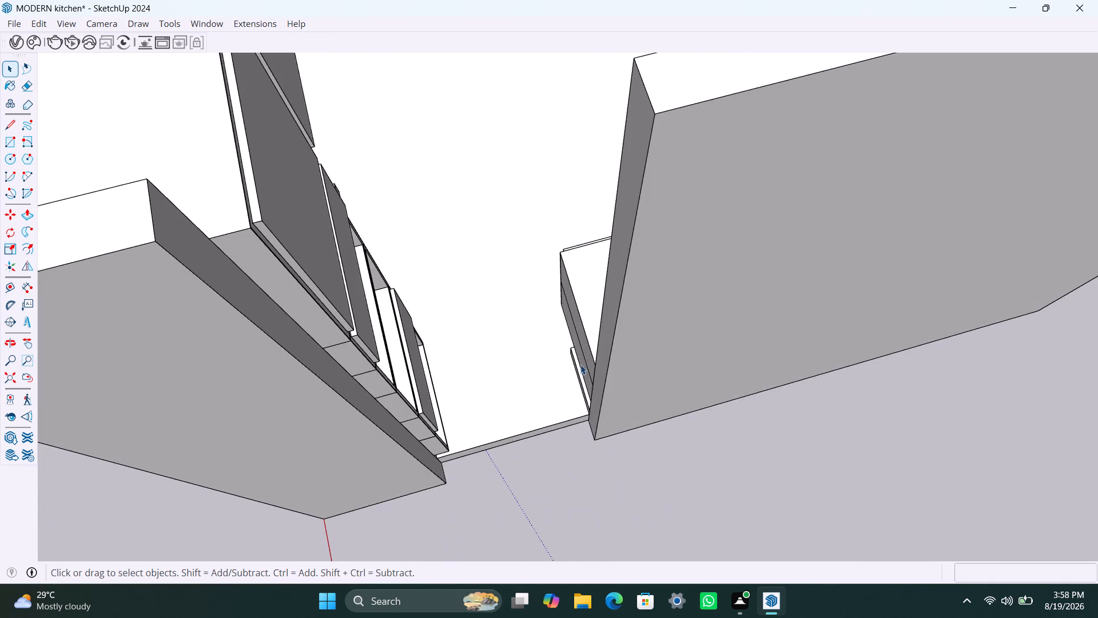
# Open the nested kitchen groups down to the base plinth at the far wall opening, examine its end, and close the groups.
pyautogui.scroll(4, 580, 386)
pyautogui.scroll(-3, 585, 403)
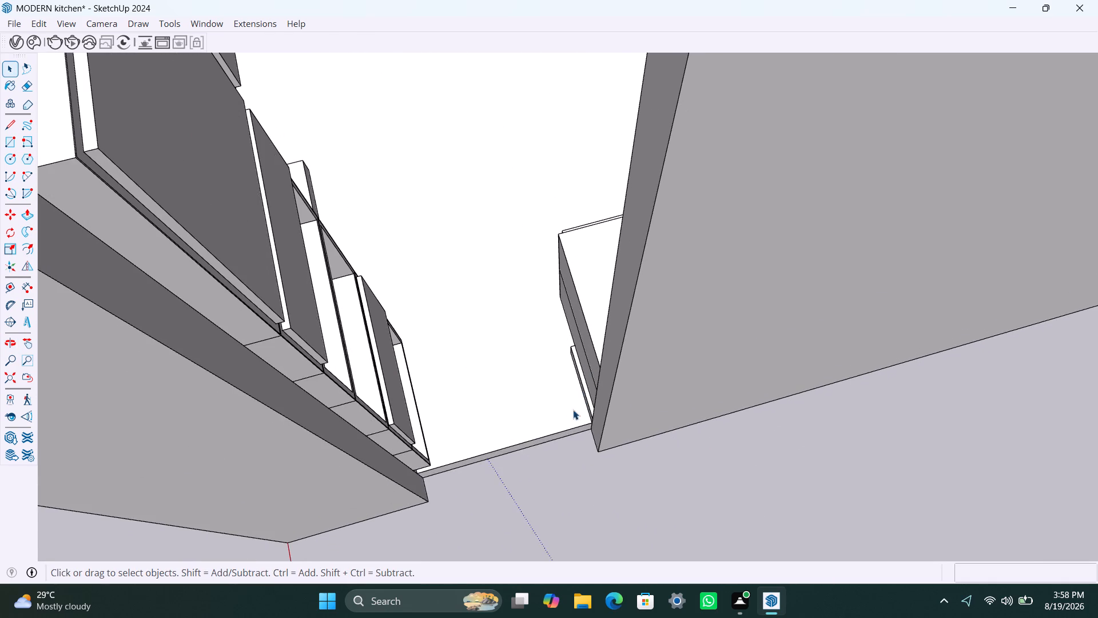
pyautogui.moveTo(574, 410); pyautogui.dragTo(681, 368, button='middle')
pyautogui.scroll(9, 610, 397)
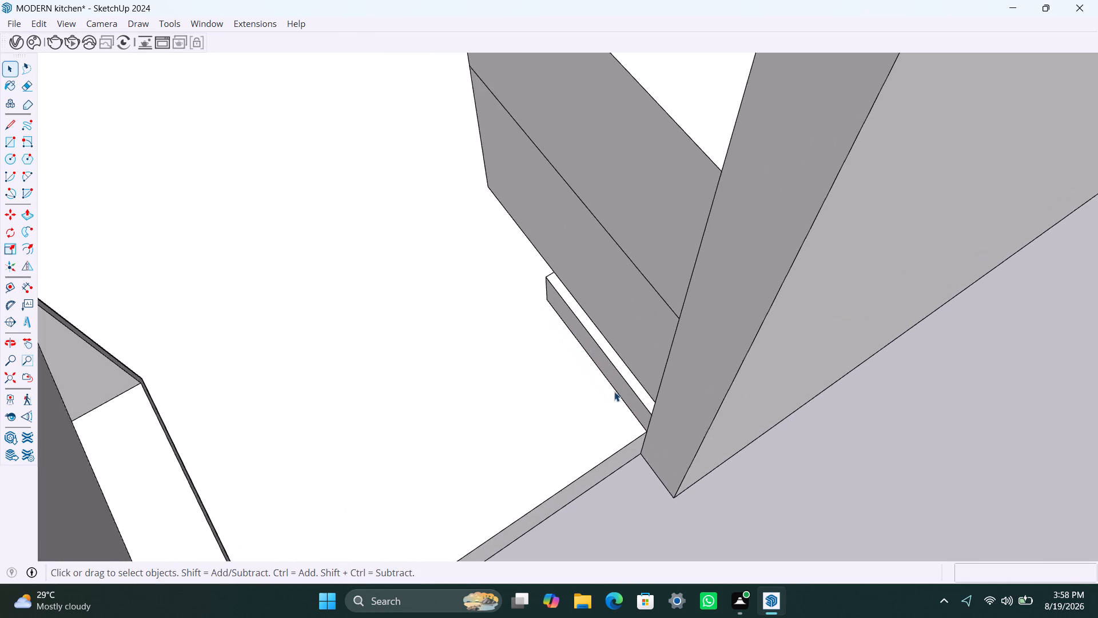
pyautogui.tripleClick(620, 381)
pyautogui.click(620, 381)
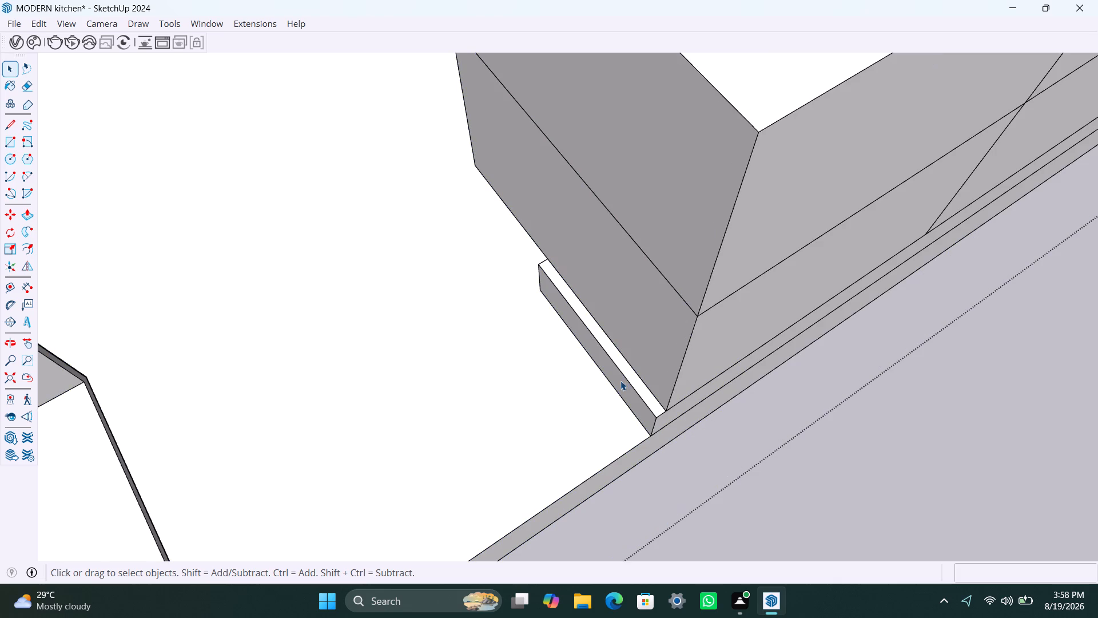
pyautogui.click(620, 386)
pyautogui.doubleClick(626, 388)
pyautogui.click(628, 390)
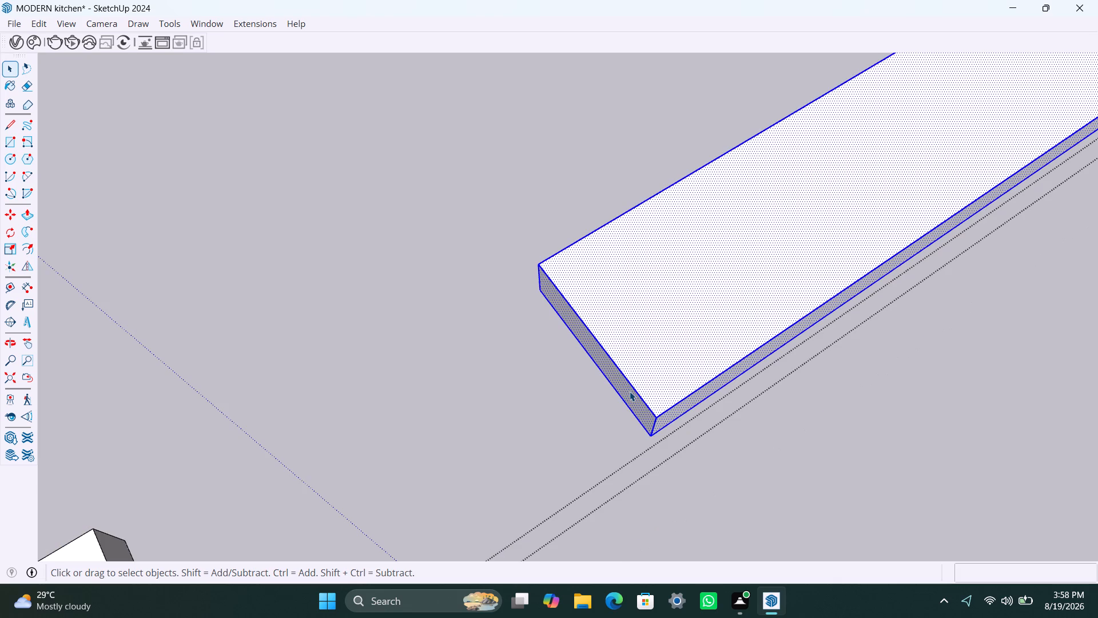
pyautogui.click(630, 391)
pyautogui.scroll(-12, 471, 330)
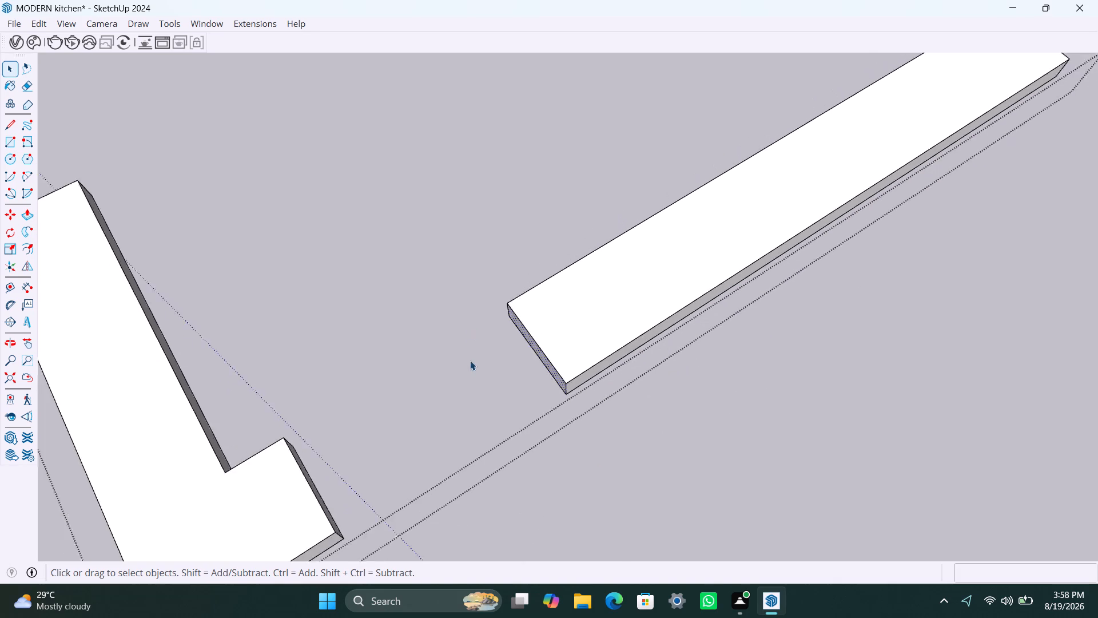
pyautogui.scroll(-20, 470, 360)
pyautogui.scroll(-5, 470, 360)
pyautogui.click(795, 156)
pyautogui.click(789, 208)
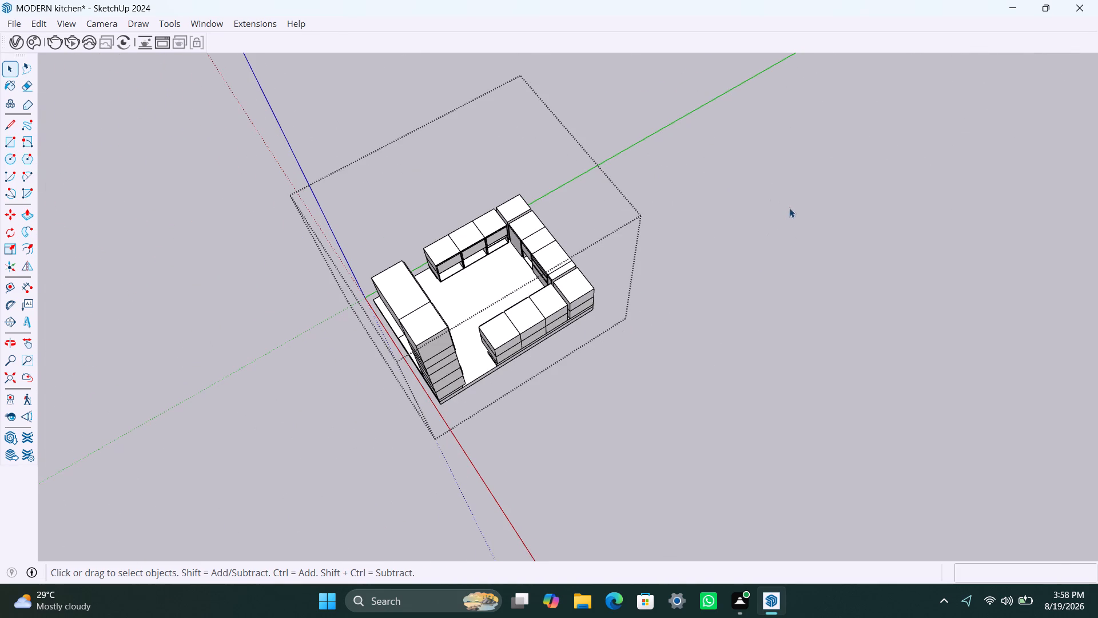
pyautogui.click(759, 287)
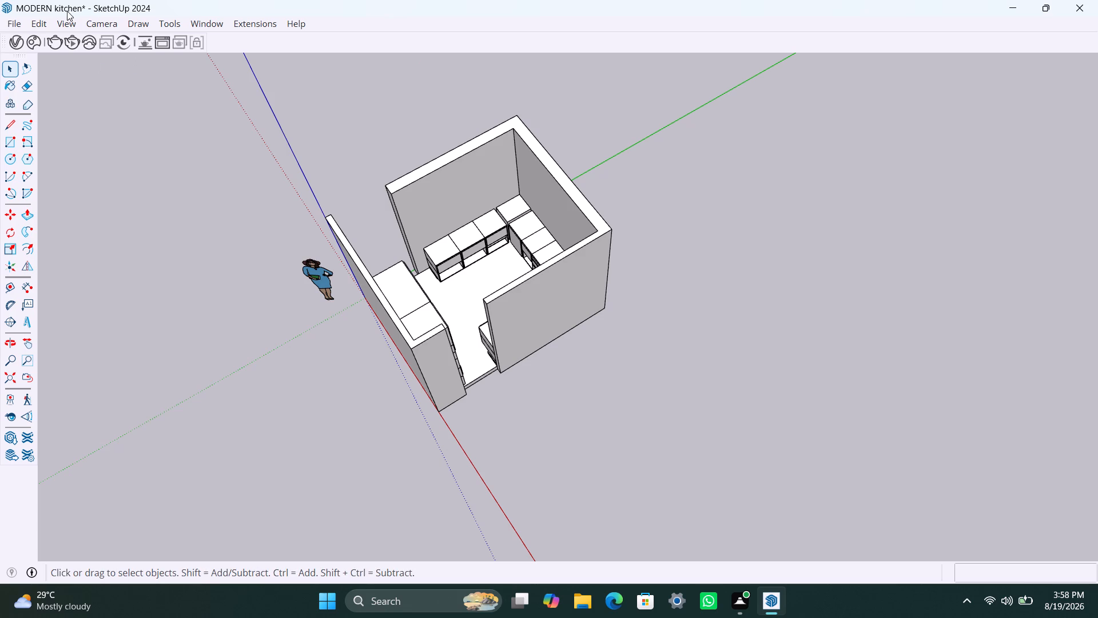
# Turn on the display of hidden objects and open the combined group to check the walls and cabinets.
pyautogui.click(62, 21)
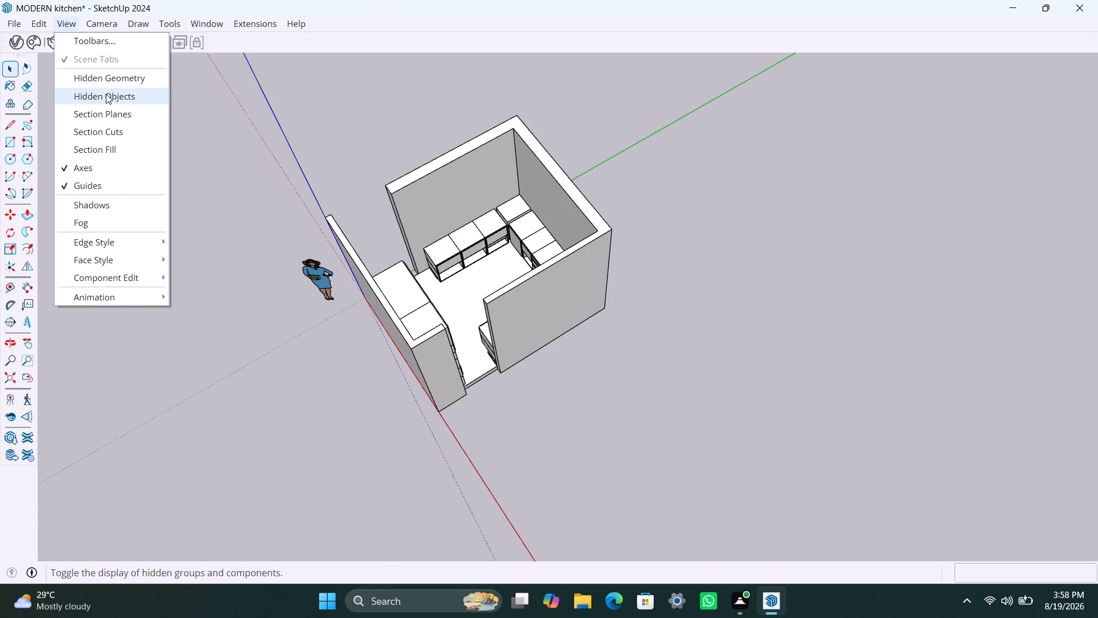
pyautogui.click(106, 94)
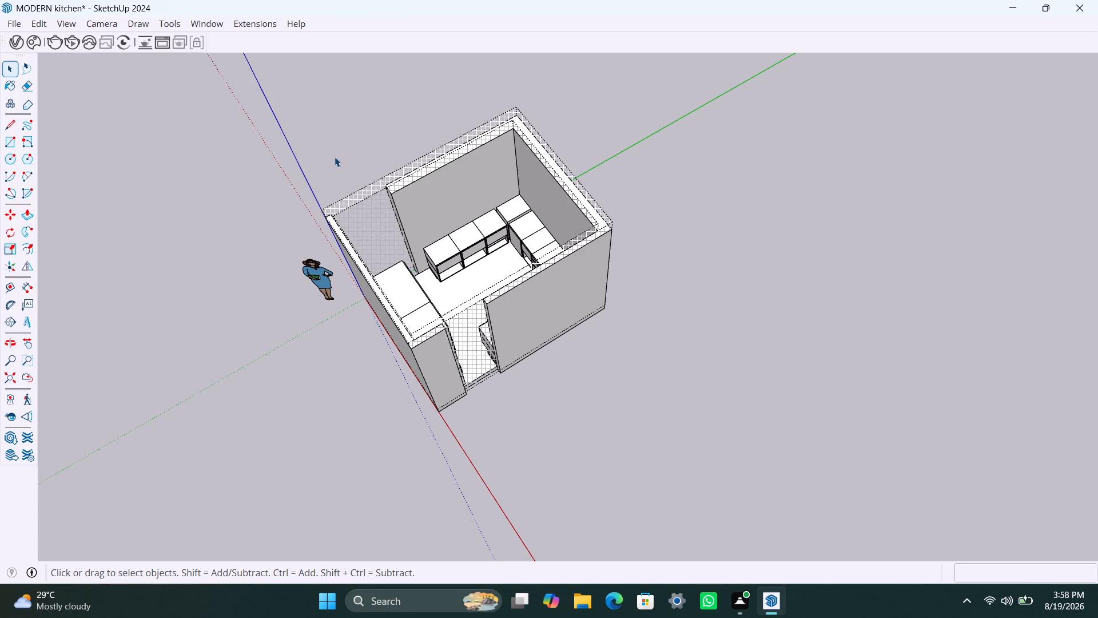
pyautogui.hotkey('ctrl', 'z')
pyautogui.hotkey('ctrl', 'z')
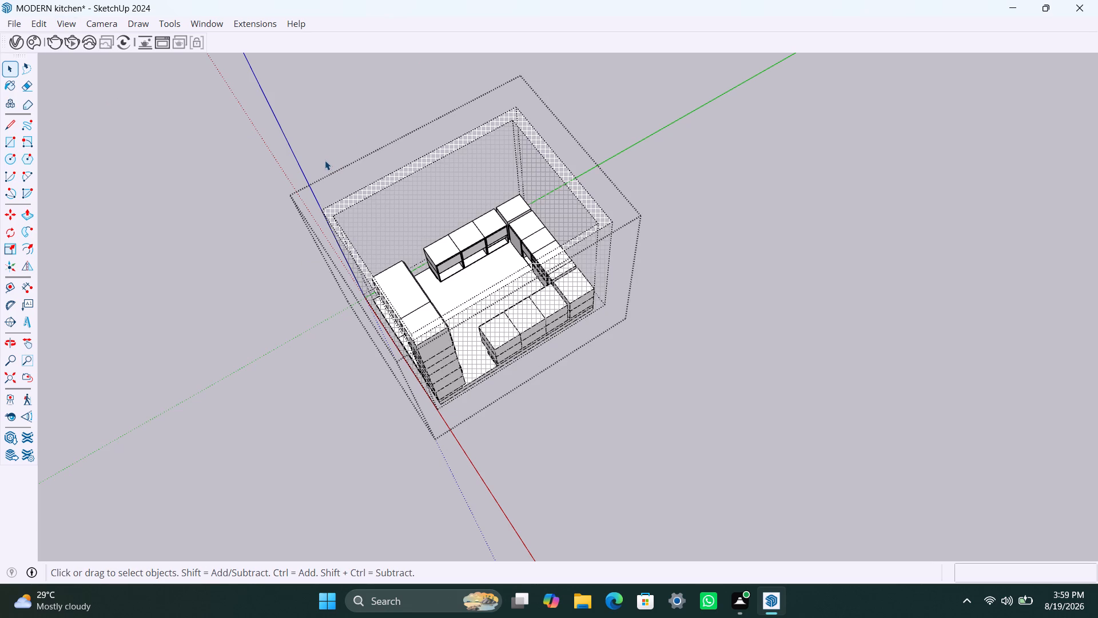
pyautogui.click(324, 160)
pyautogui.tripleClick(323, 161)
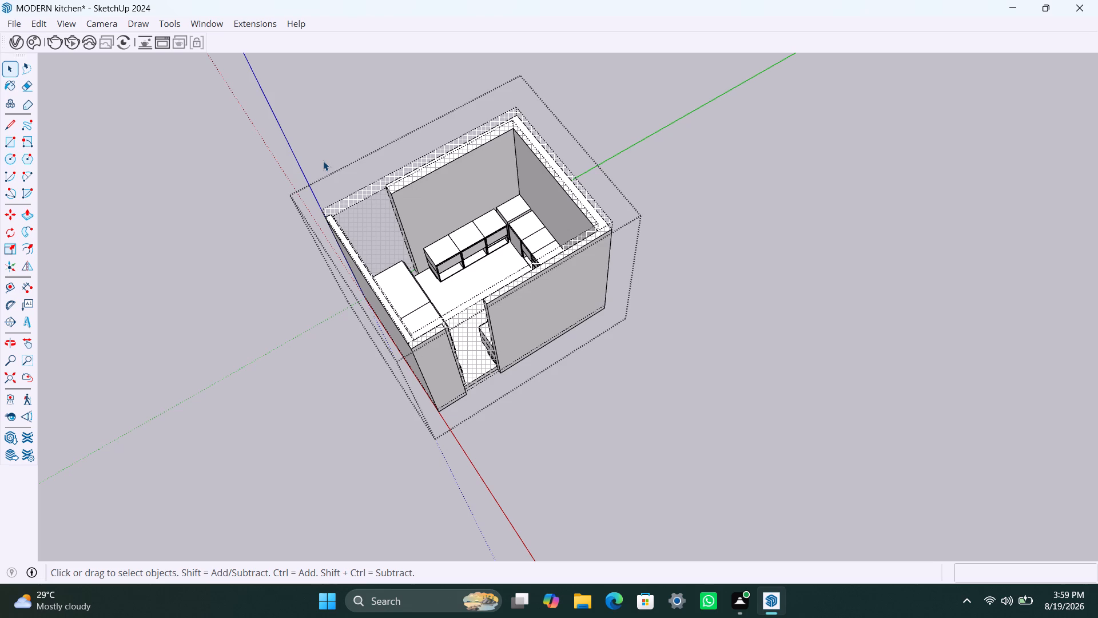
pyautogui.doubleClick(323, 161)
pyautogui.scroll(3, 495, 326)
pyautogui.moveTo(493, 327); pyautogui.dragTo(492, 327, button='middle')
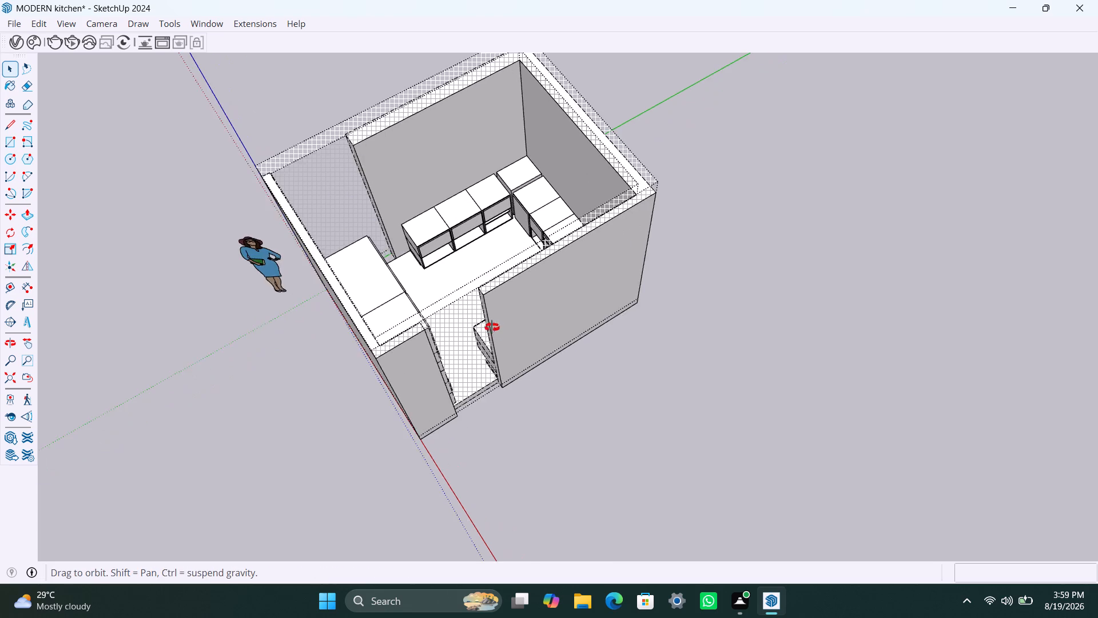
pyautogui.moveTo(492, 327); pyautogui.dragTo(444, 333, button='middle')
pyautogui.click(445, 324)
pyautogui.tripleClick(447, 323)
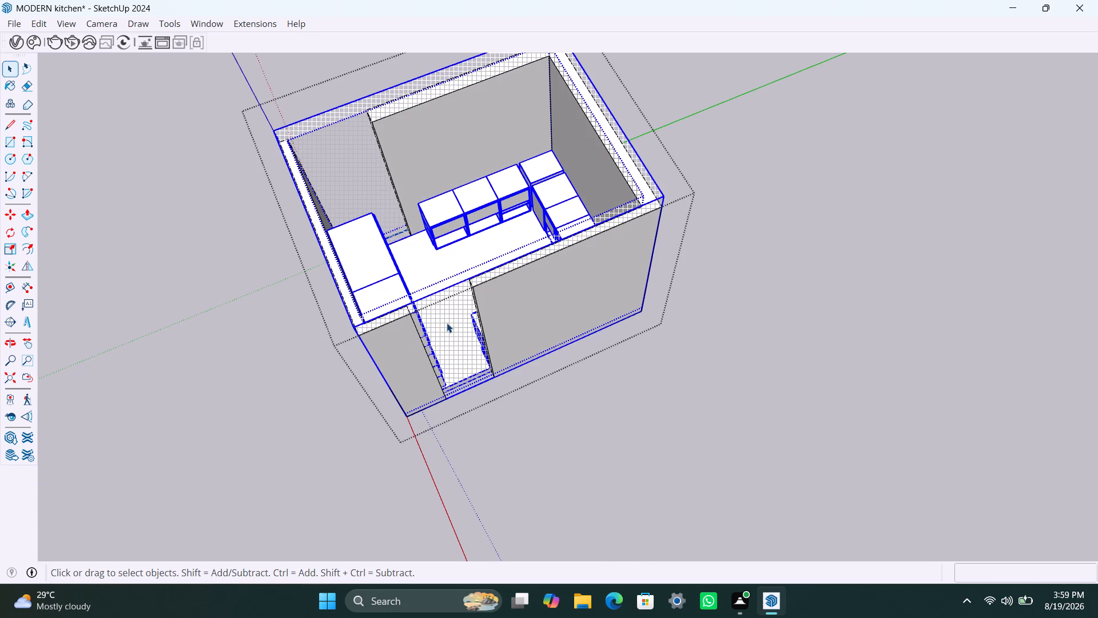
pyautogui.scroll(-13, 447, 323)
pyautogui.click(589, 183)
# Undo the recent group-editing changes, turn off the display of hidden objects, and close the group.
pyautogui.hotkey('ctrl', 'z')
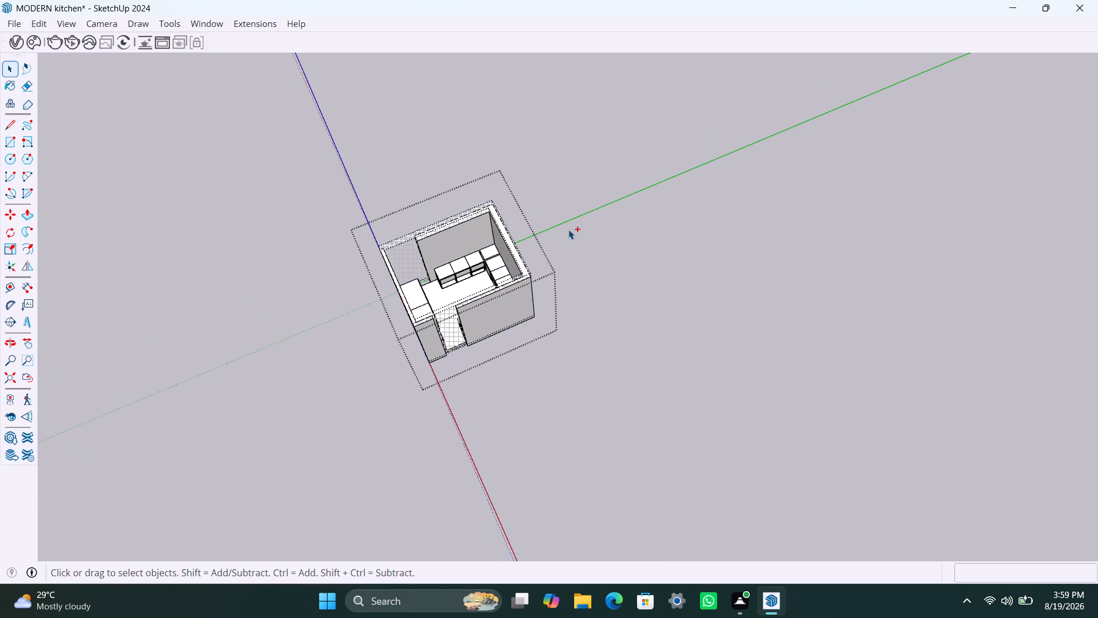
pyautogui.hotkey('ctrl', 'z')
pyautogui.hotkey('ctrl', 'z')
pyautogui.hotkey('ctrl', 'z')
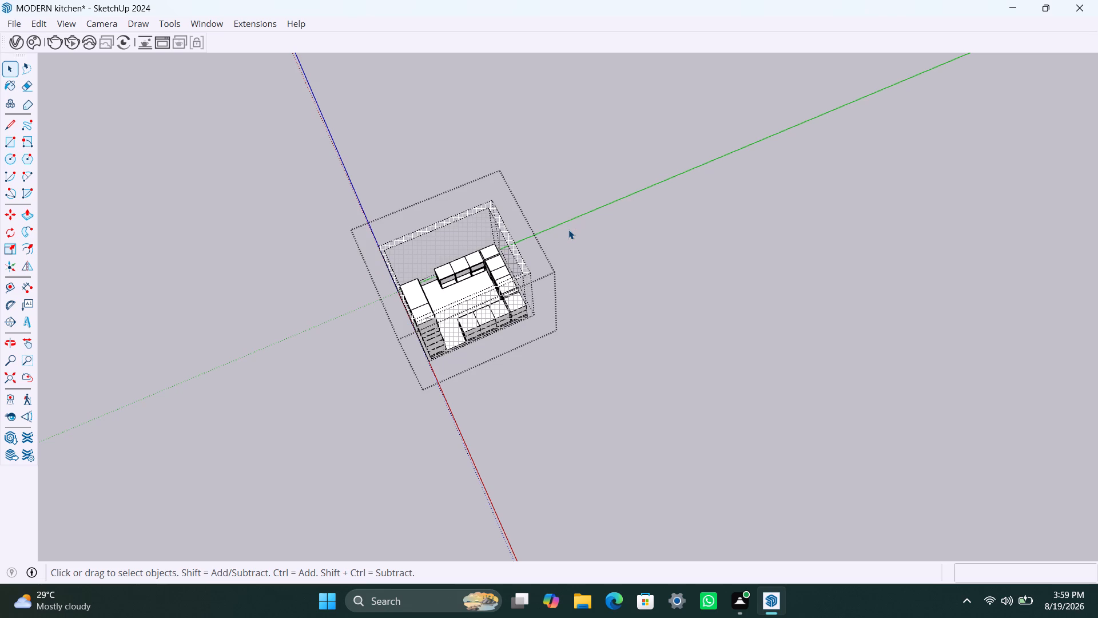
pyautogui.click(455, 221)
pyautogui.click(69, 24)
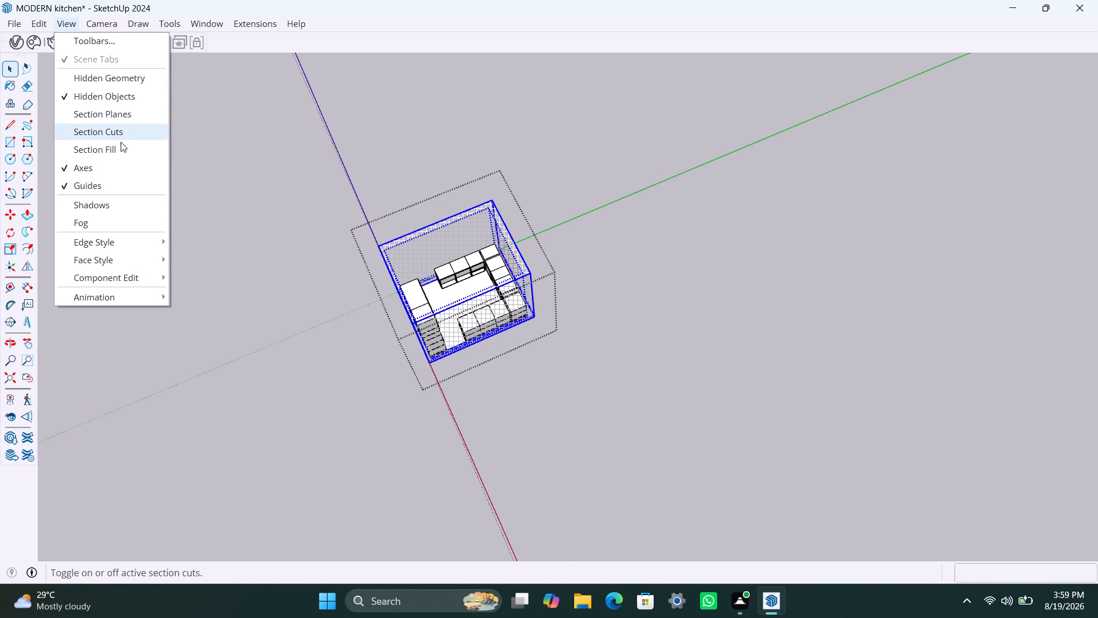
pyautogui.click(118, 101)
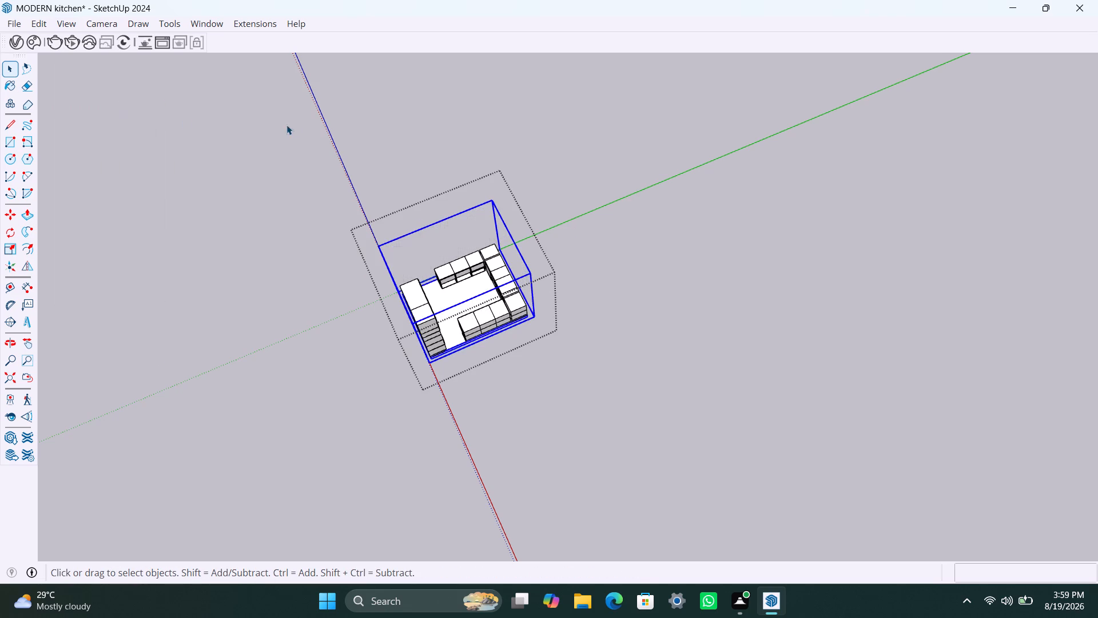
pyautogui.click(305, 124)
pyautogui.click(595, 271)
# Turn on the display of hidden geometry and clear the selection.
pyautogui.scroll(2, 427, 318)
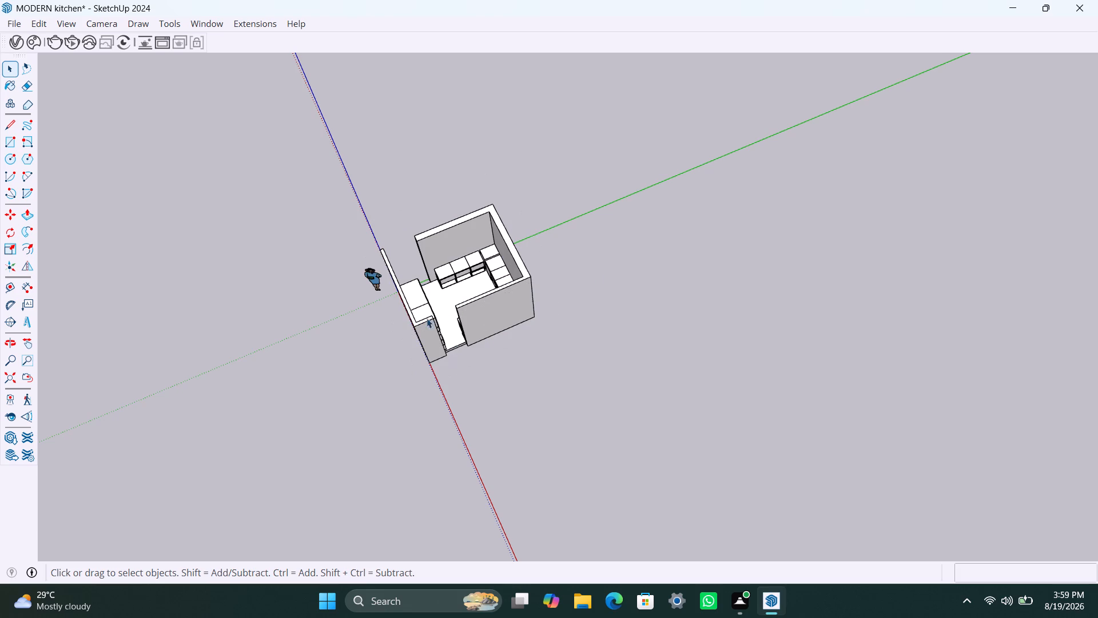
pyautogui.scroll(2, 427, 318)
pyautogui.moveTo(411, 338); pyautogui.dragTo(474, 340, button='middle')
pyautogui.click(464, 270)
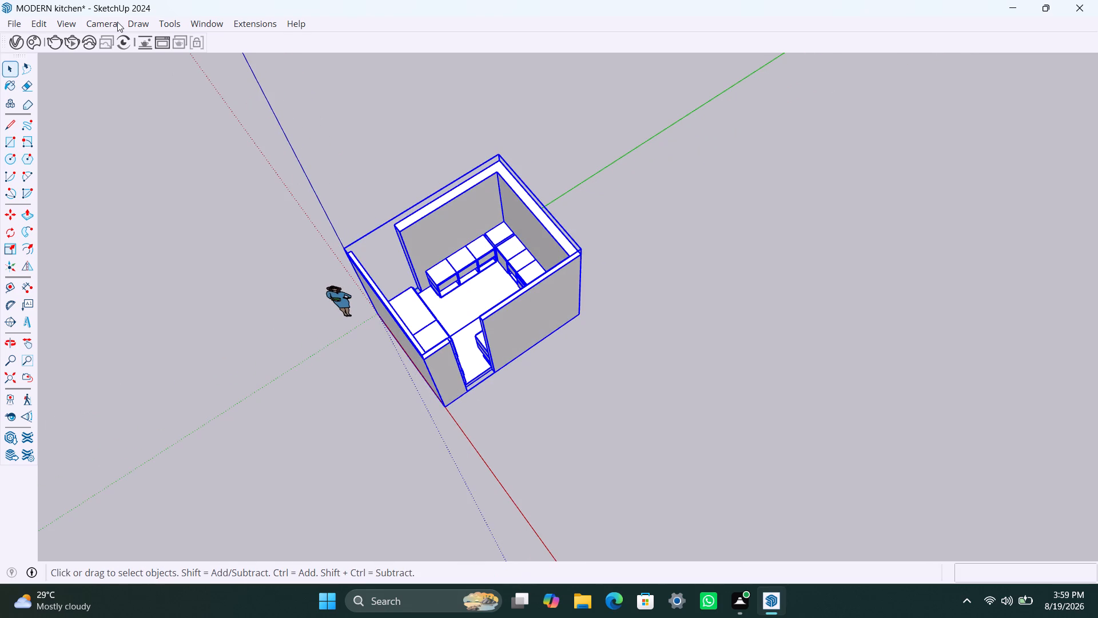
pyautogui.click(73, 22)
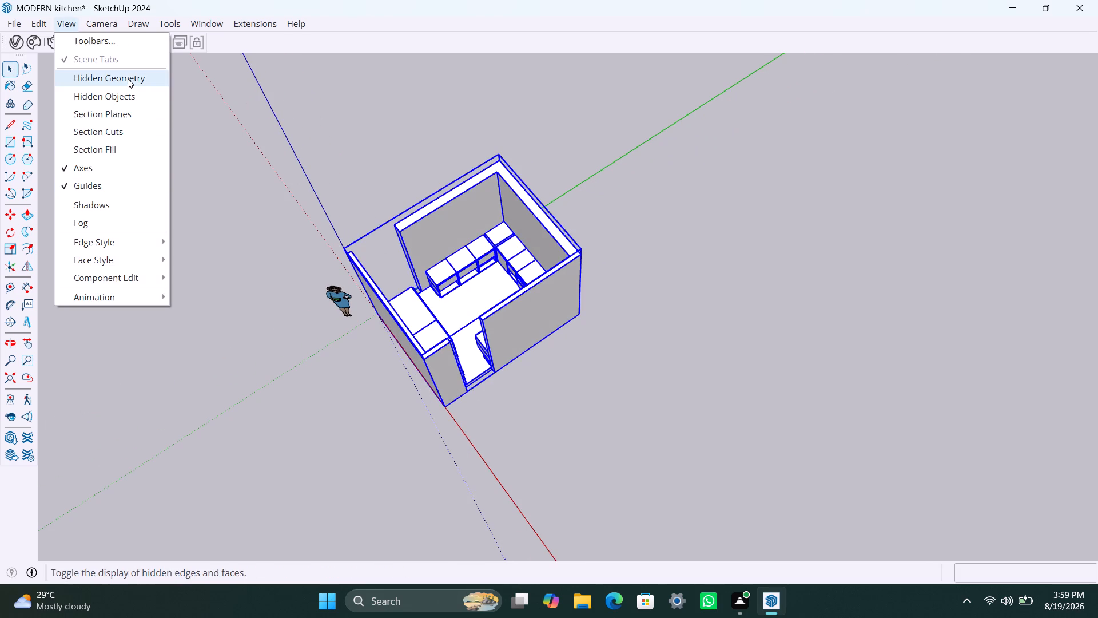
pyautogui.click(128, 78)
pyautogui.click(603, 382)
# Open the nested kitchen groups to the base plinth beside the far wall opening and examine how the surrounding model displays.
pyautogui.scroll(3, 512, 338)
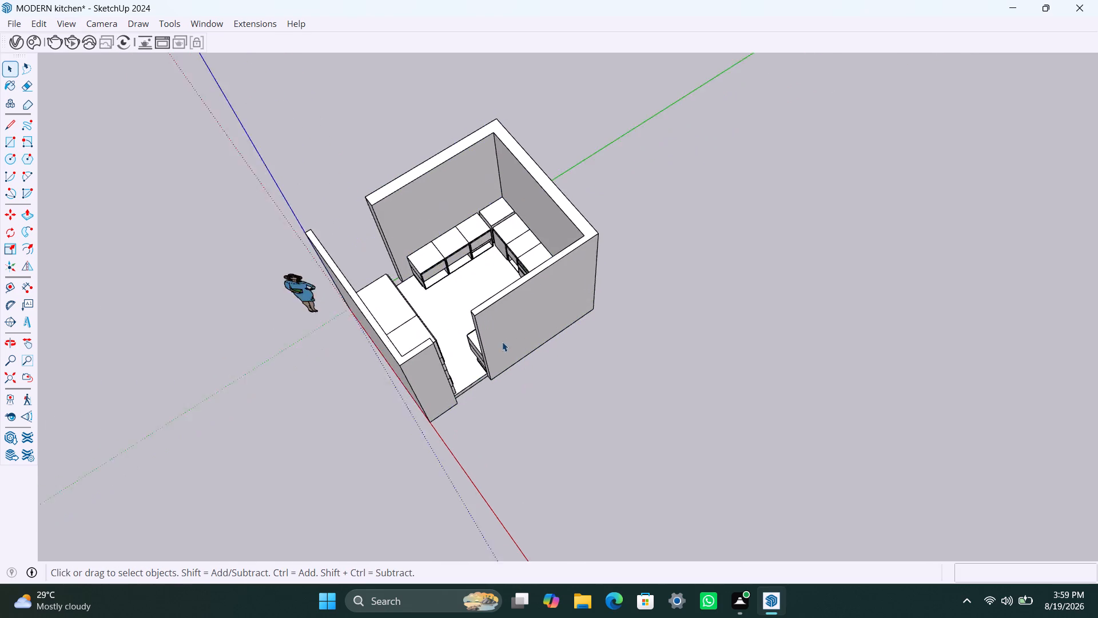
pyautogui.scroll(5, 502, 342)
pyautogui.scroll(13, 460, 373)
pyautogui.click(474, 404)
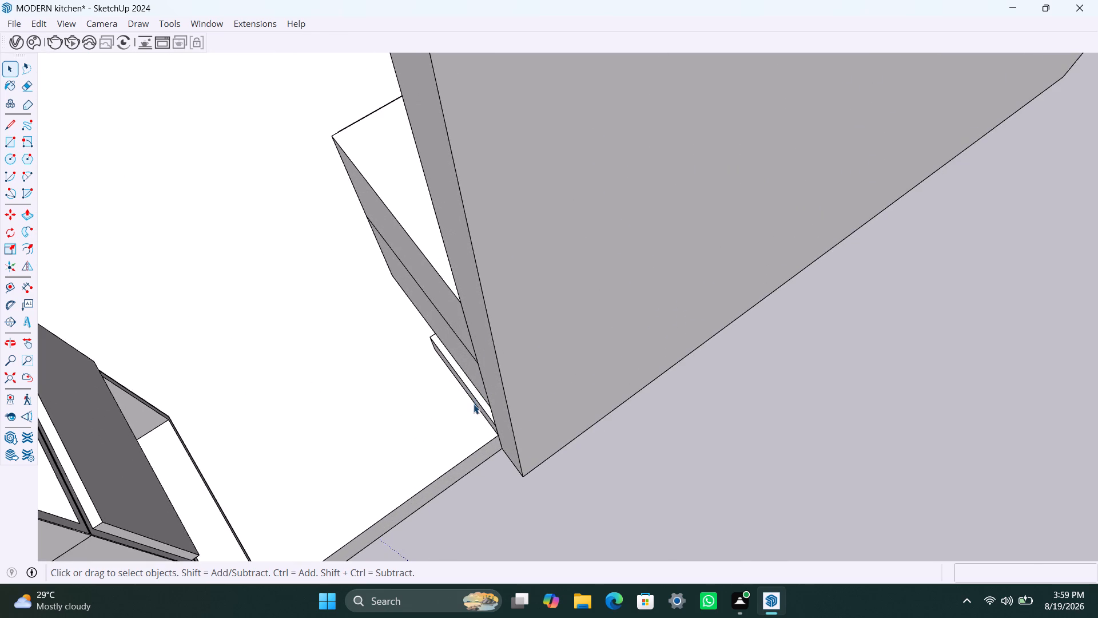
pyautogui.doubleClick(475, 404)
pyautogui.tripleClick(476, 404)
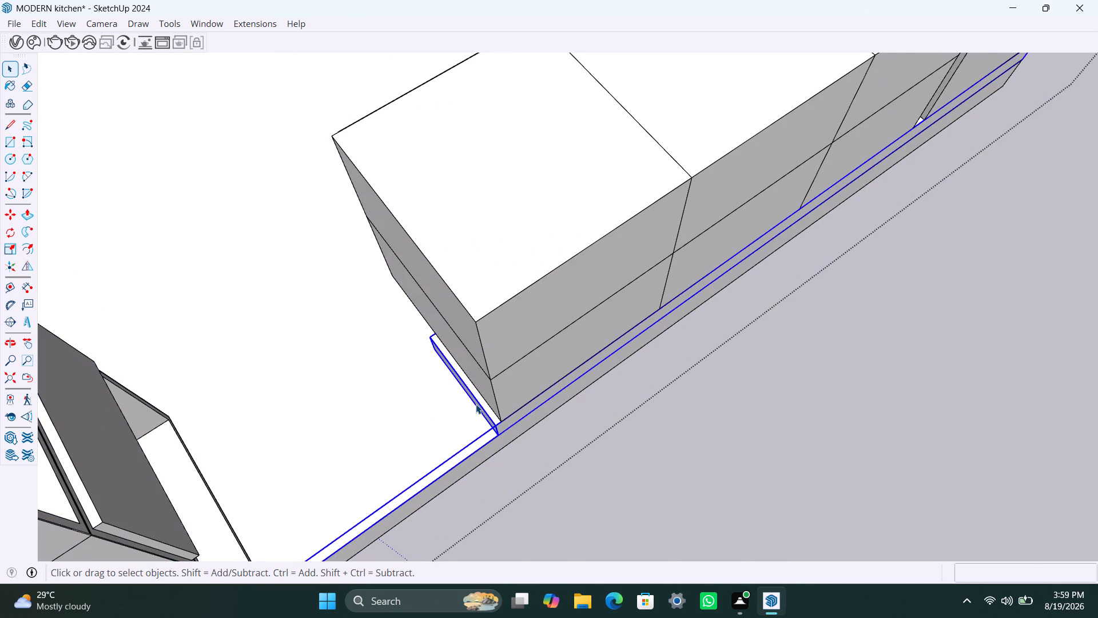
pyautogui.tripleClick(476, 404)
pyautogui.scroll(-20, 479, 382)
pyautogui.scroll(-2, 479, 382)
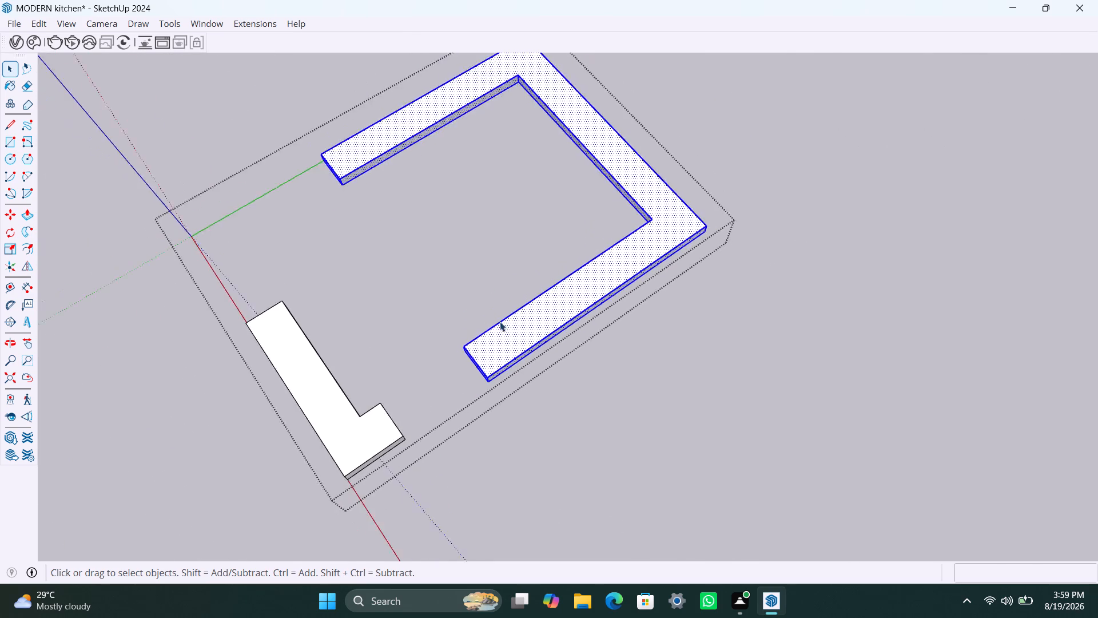
pyautogui.scroll(-10, 500, 322)
pyautogui.click(444, 149)
# Turn on profile edges in the edge style and reopen the kitchen group.
pyautogui.click(63, 18)
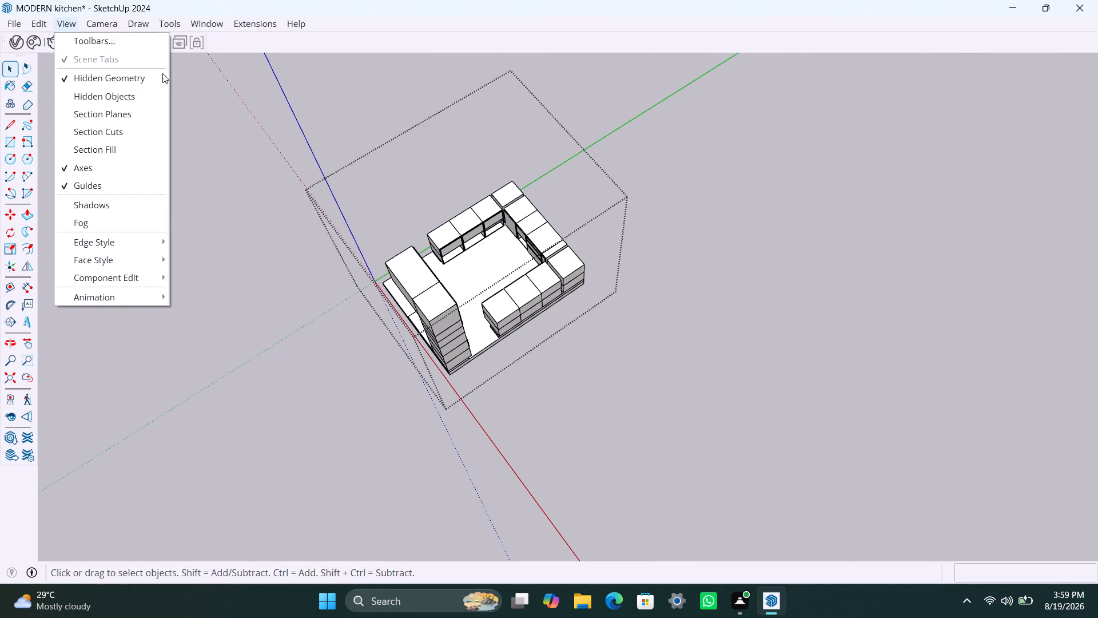
pyautogui.click(134, 243)
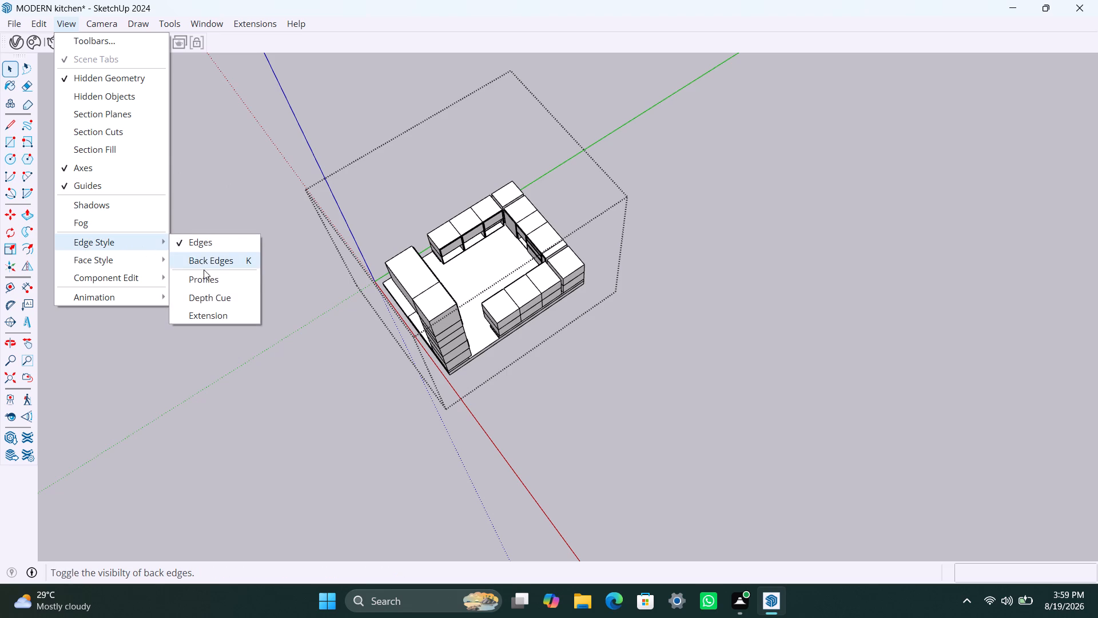
pyautogui.click(210, 283)
pyautogui.click(241, 233)
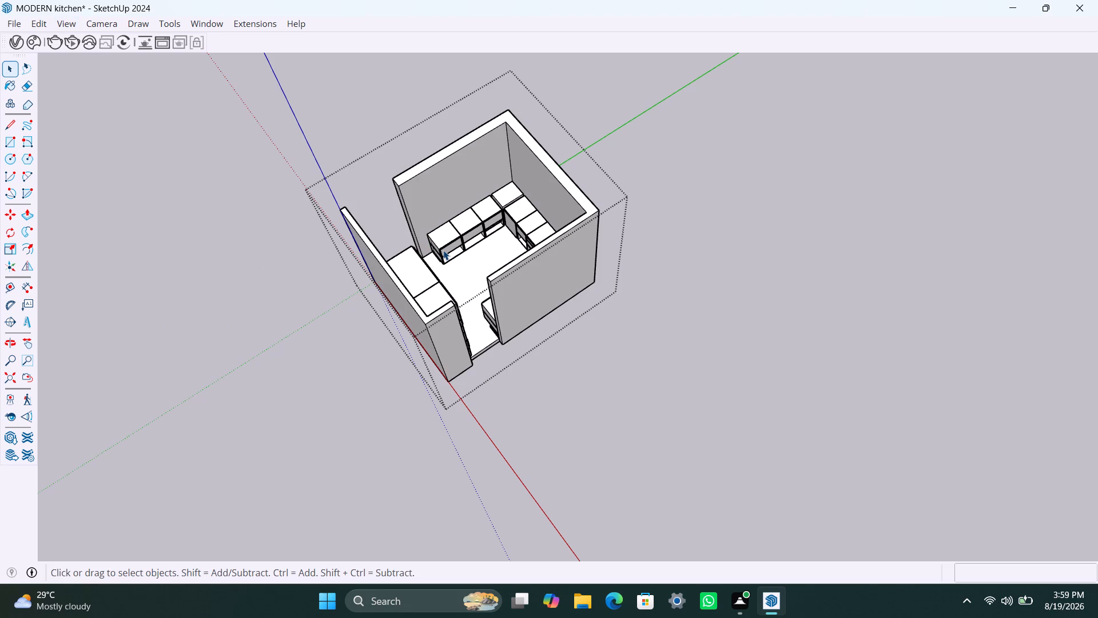
pyautogui.tripleClick(443, 250)
pyautogui.doubleClick(442, 250)
pyautogui.click(145, 242)
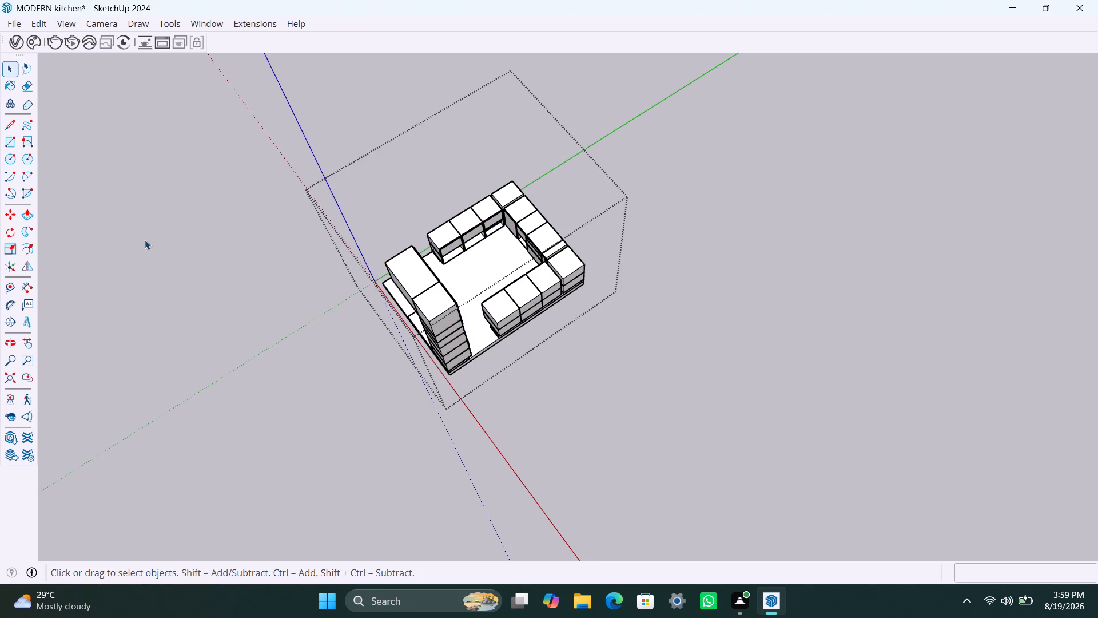
# Turn off hiding the rest of the model during component editing, and close the kitchen group.
pyautogui.click(55, 27)
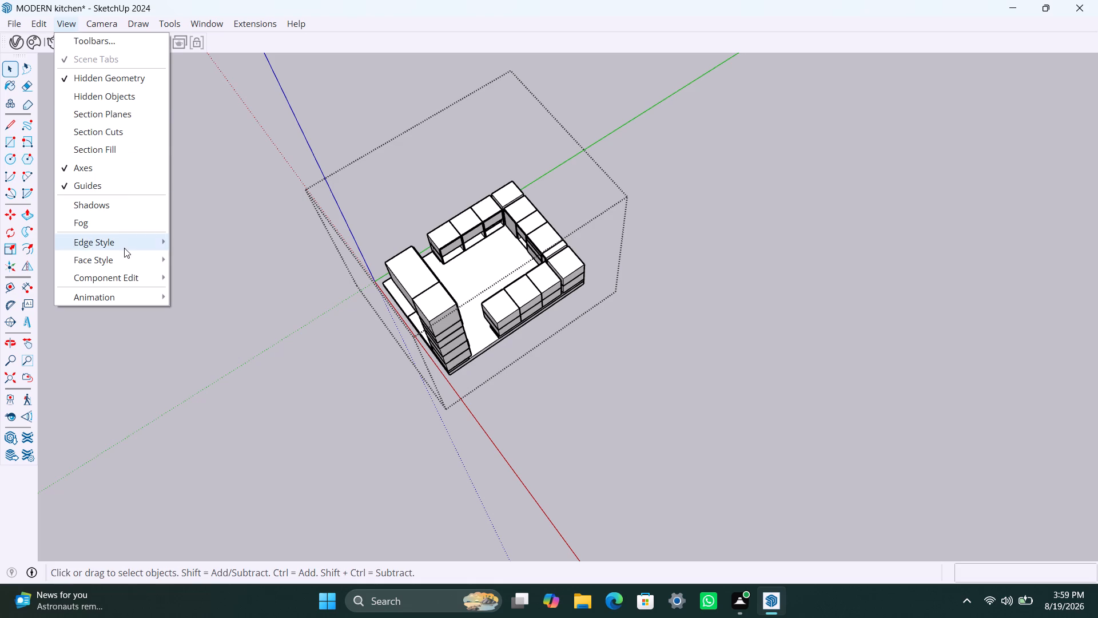
pyautogui.click(124, 255)
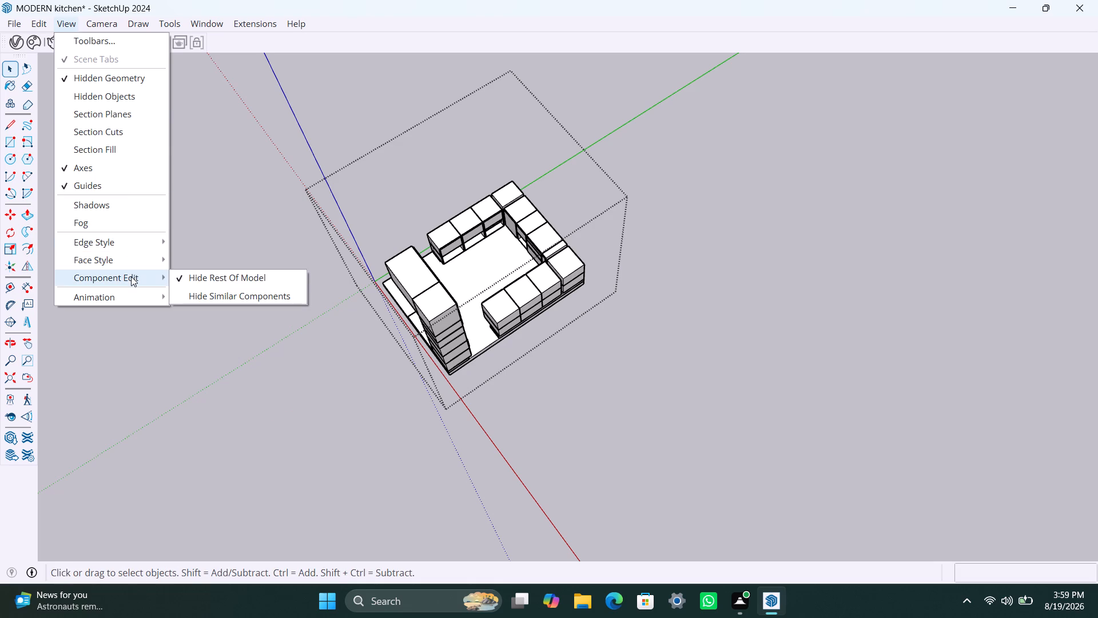
pyautogui.click(179, 278)
pyautogui.click(272, 148)
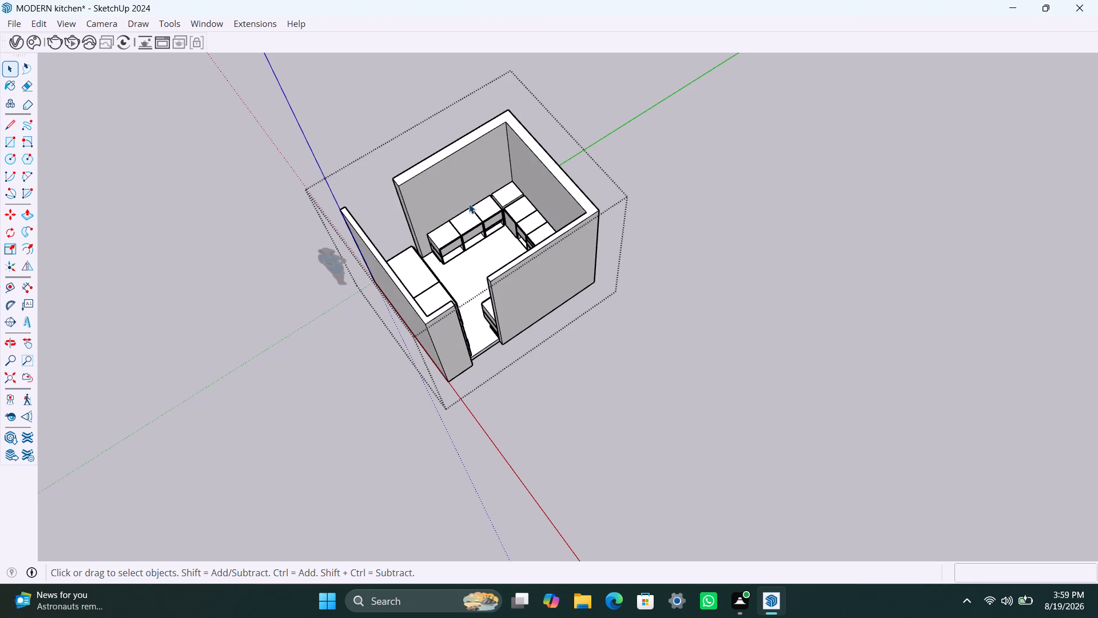
# Open the wall group and the kitchen group in turn to check how the surrounding model displays during editing.
pyautogui.scroll(2, 407, 201)
pyautogui.click(281, 107)
pyautogui.tripleClick(407, 188)
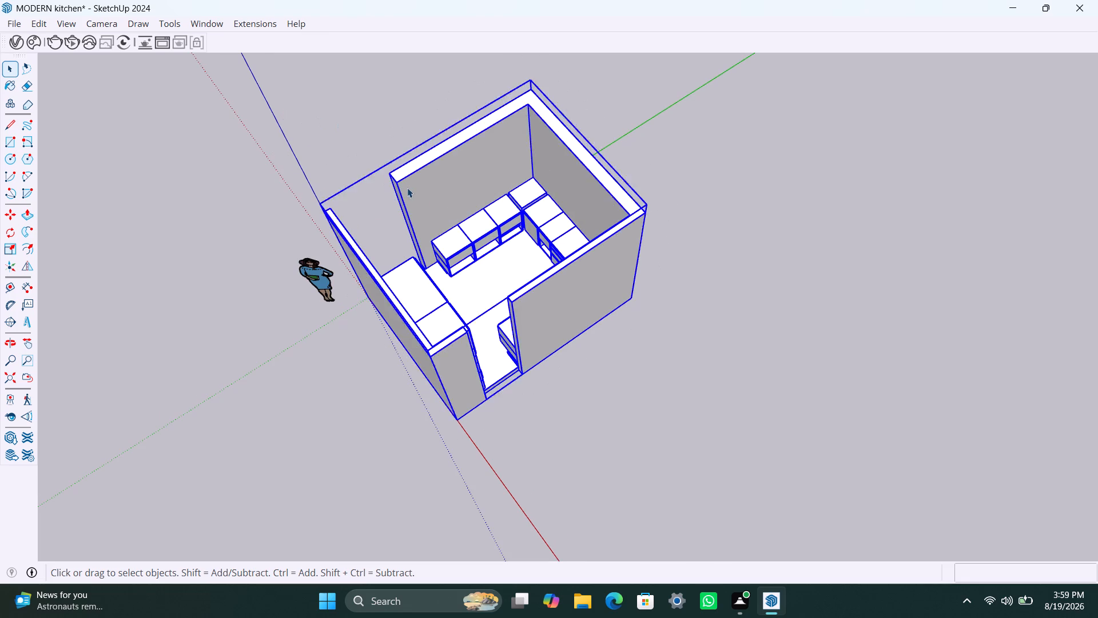
pyautogui.tripleClick(408, 188)
pyautogui.tripleClick(452, 256)
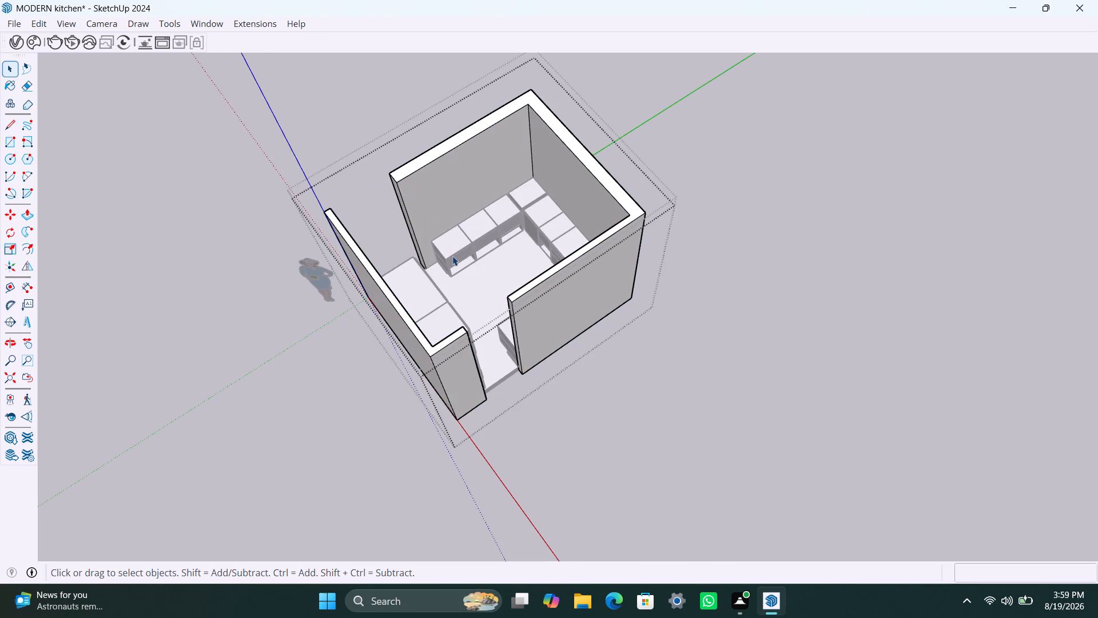
pyautogui.tripleClick(454, 259)
pyautogui.click(361, 125)
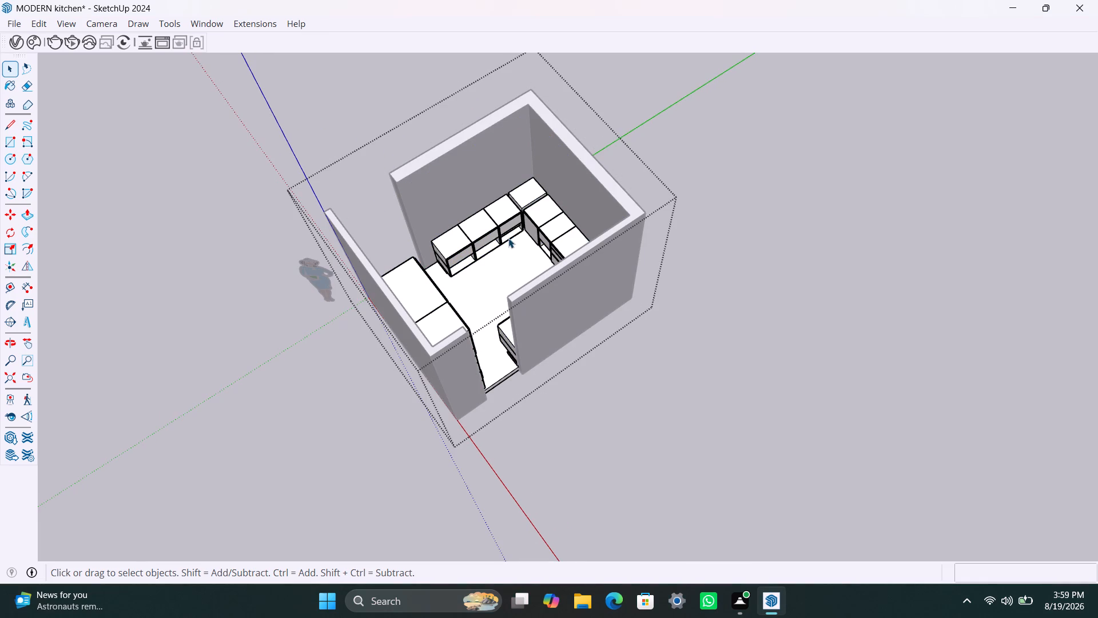
# Examine the cabinets, walls and openings from outside, above and several sides.
pyautogui.click(747, 153)
pyautogui.scroll(13, 512, 324)
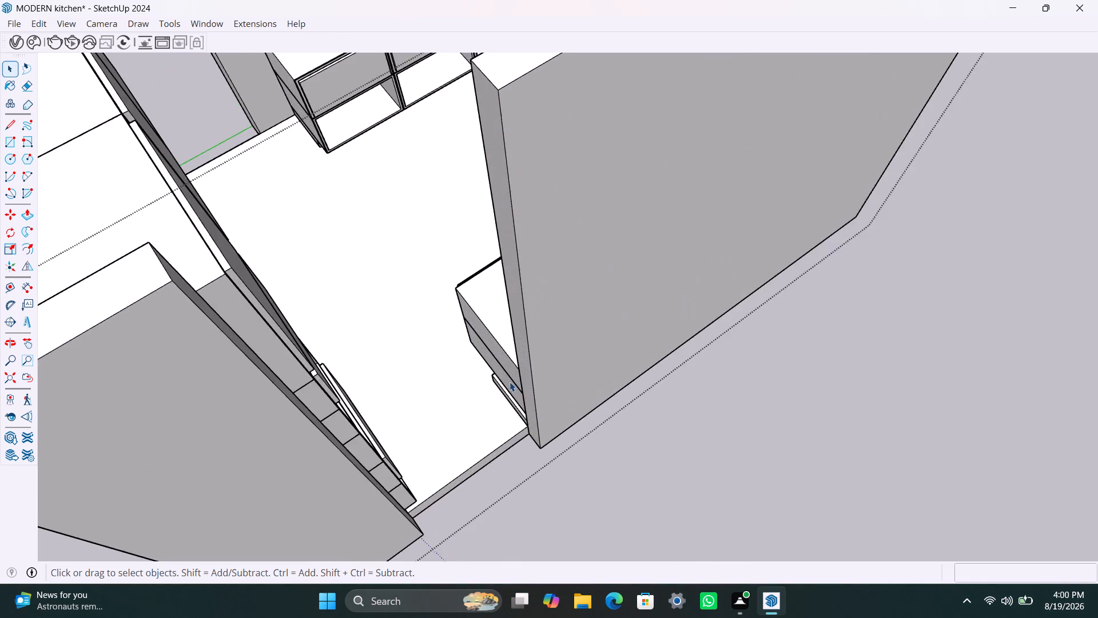
pyautogui.scroll(4, 510, 382)
pyautogui.moveTo(503, 386); pyautogui.dragTo(455, 248, button='middle')
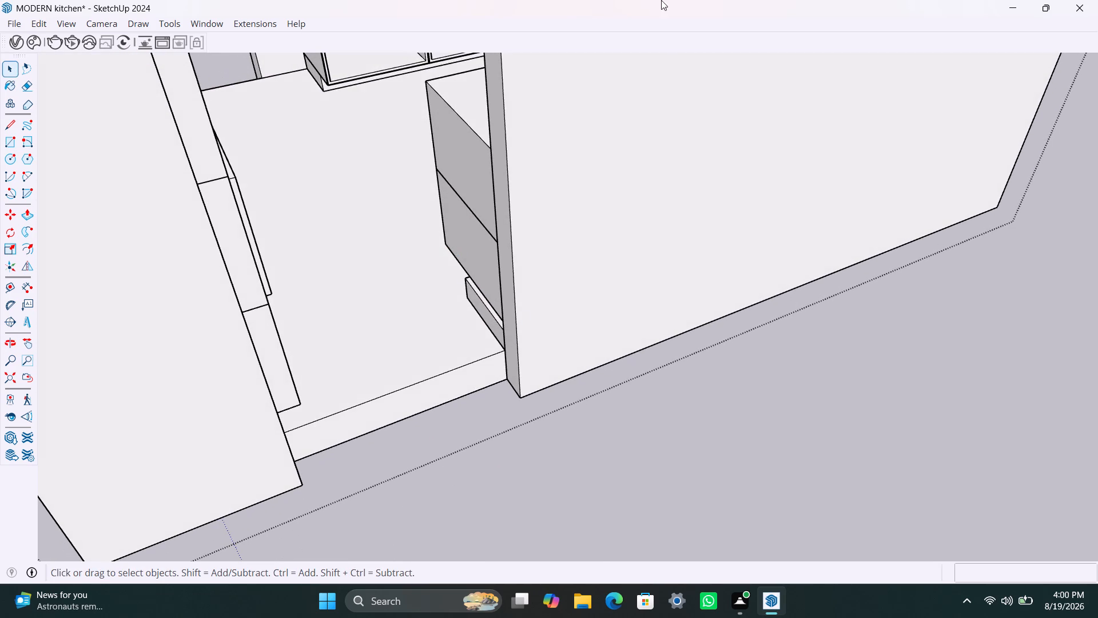
pyautogui.scroll(7, 507, 399)
pyautogui.scroll(-4, 498, 374)
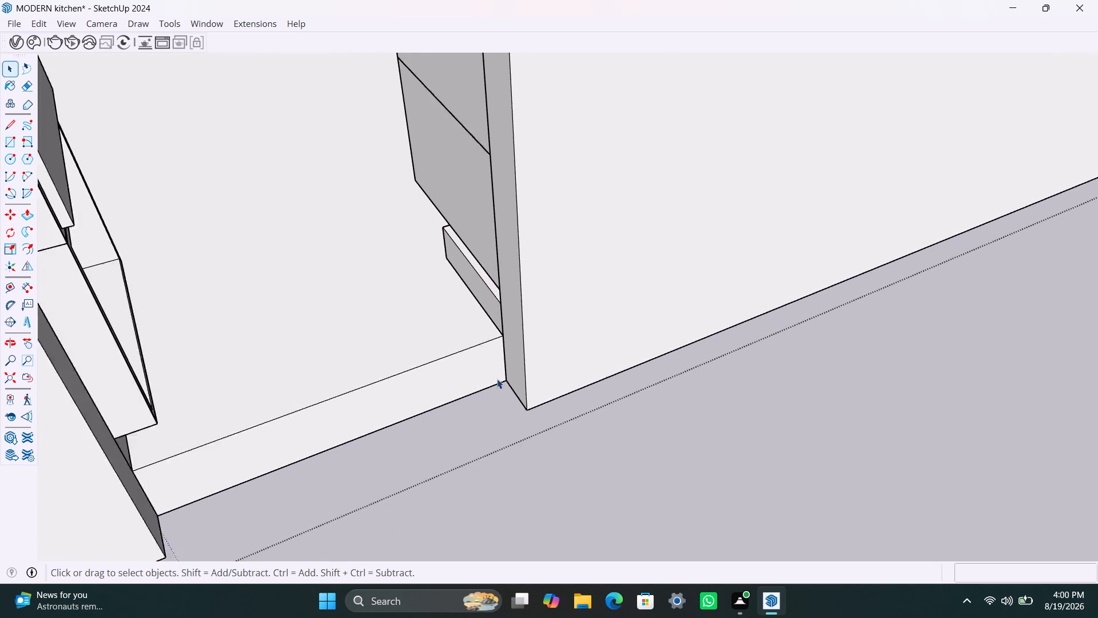
pyautogui.scroll(-14, 184, 409)
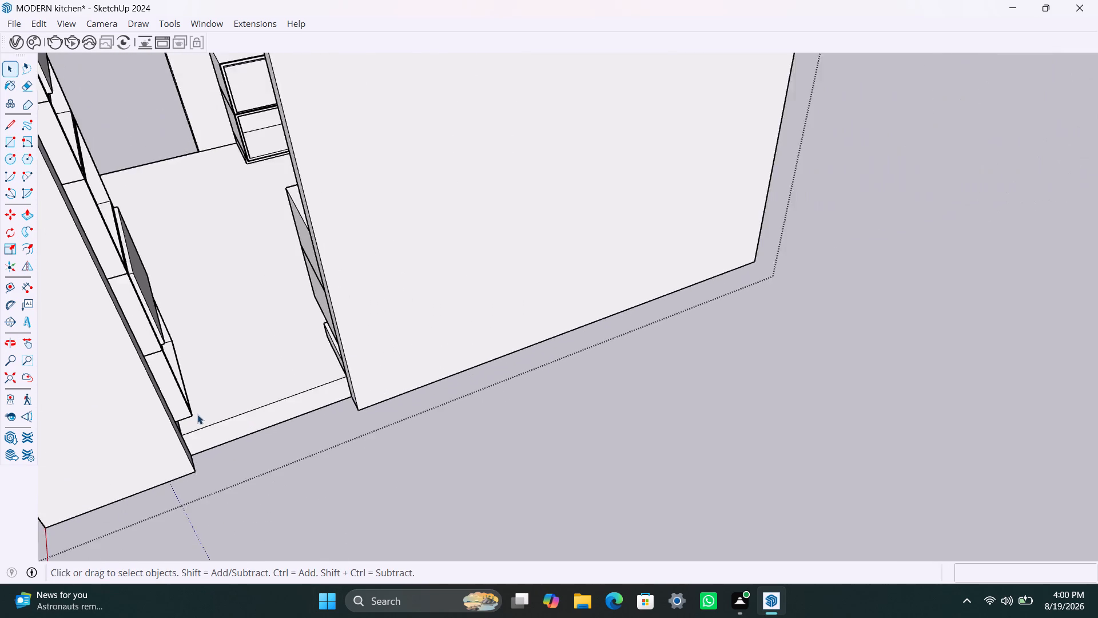
pyautogui.scroll(-6, 197, 414)
pyautogui.moveTo(226, 413); pyautogui.dragTo(67, 439, button='middle')
pyautogui.scroll(-7, 157, 385)
pyautogui.moveTo(234, 403); pyautogui.dragTo(105, 407, button='middle')
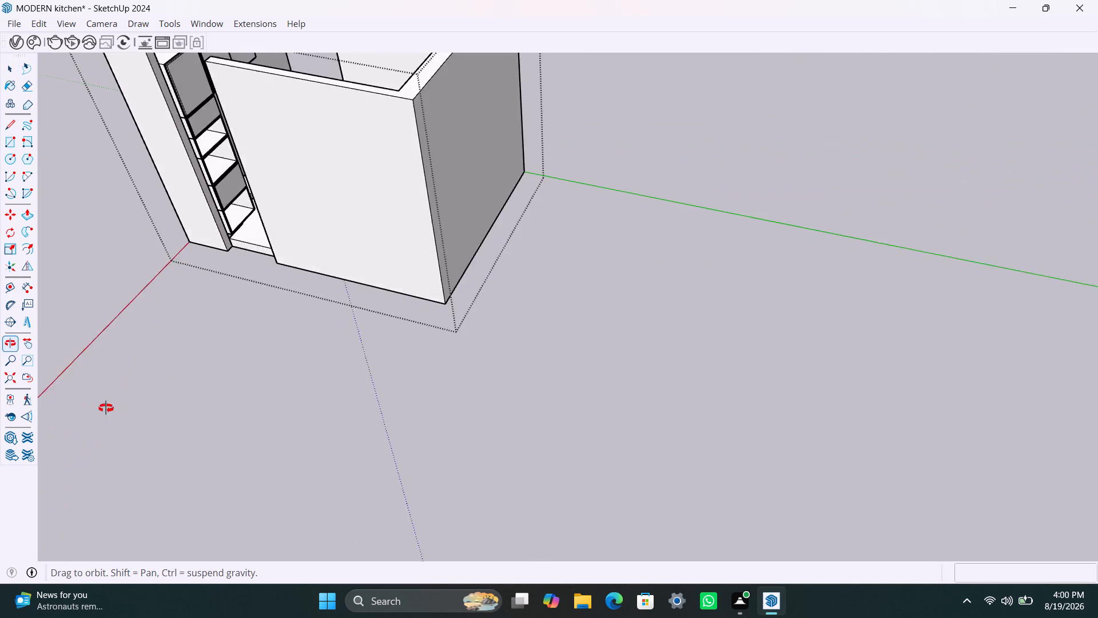
pyautogui.scroll(-5, 145, 391)
pyautogui.moveTo(256, 398); pyautogui.dragTo(164, 407, button='middle')
pyautogui.scroll(-6, 228, 215)
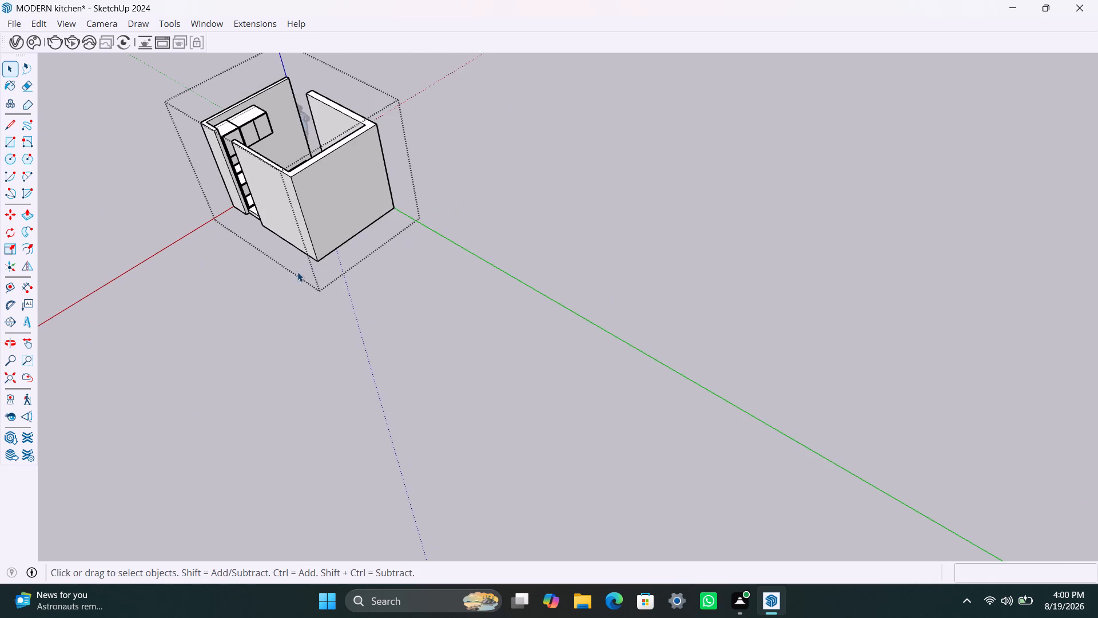
pyautogui.keyDown('shift'); pyautogui.moveTo(297, 272); pyautogui.dragTo(193, 320, button='middle'); pyautogui.keyUp('shift')
pyautogui.scroll(4, 200, 189)
pyautogui.moveTo(202, 195); pyautogui.dragTo(37, 243, button='middle')
pyautogui.scroll(-2, 228, 133)
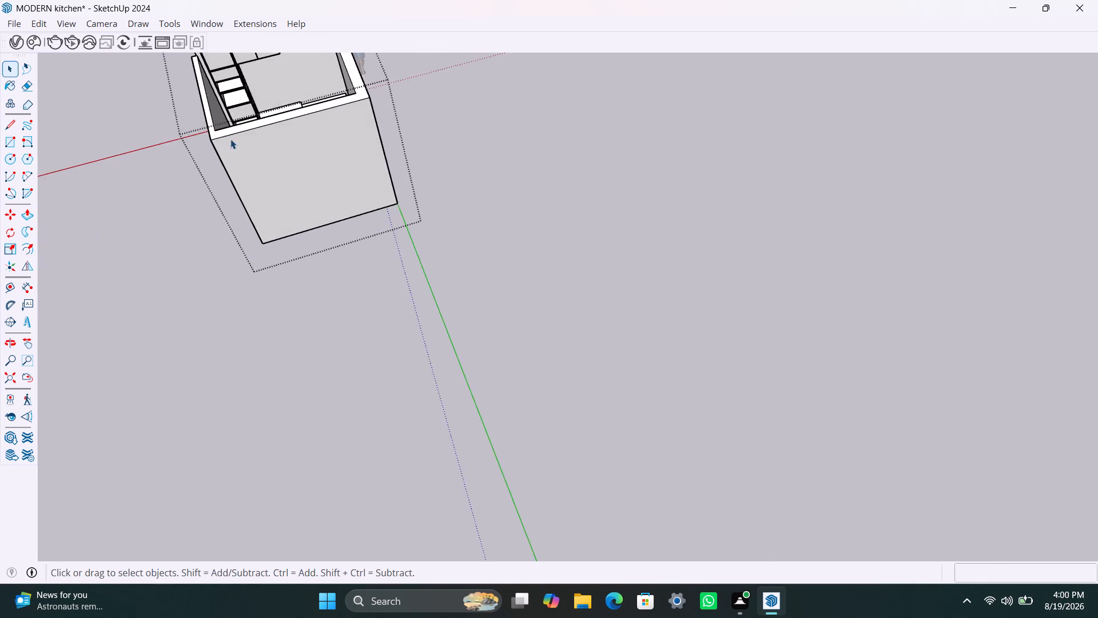
pyautogui.scroll(-2, 230, 139)
pyautogui.keyDown('shift'); pyautogui.moveTo(279, 167); pyautogui.dragTo(297, 310, button='middle'); pyautogui.keyUp('shift')
pyautogui.scroll(3, 275, 184)
pyautogui.moveTo(266, 224); pyautogui.dragTo(238, 228, button='middle')
pyautogui.scroll(2, 206, 230)
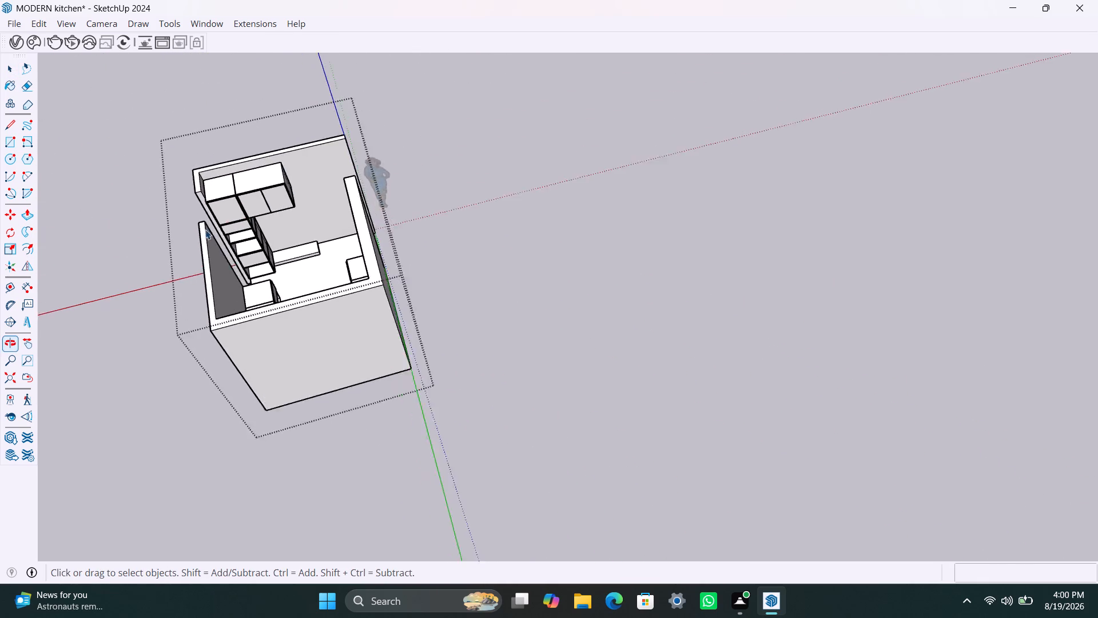
pyautogui.scroll(8, 205, 229)
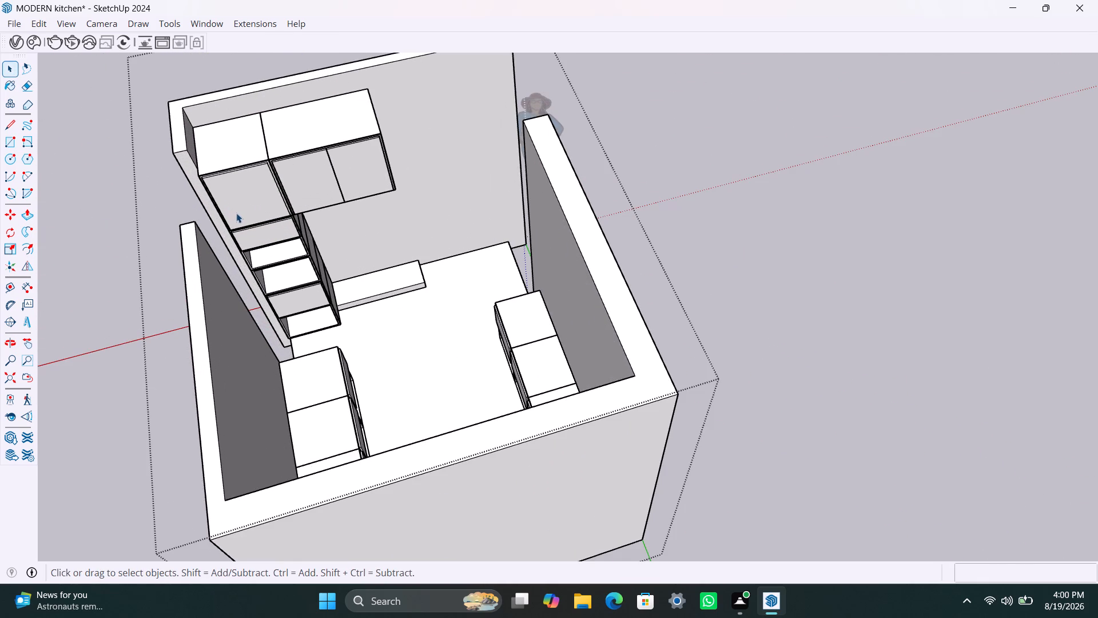
pyautogui.scroll(-13, 245, 220)
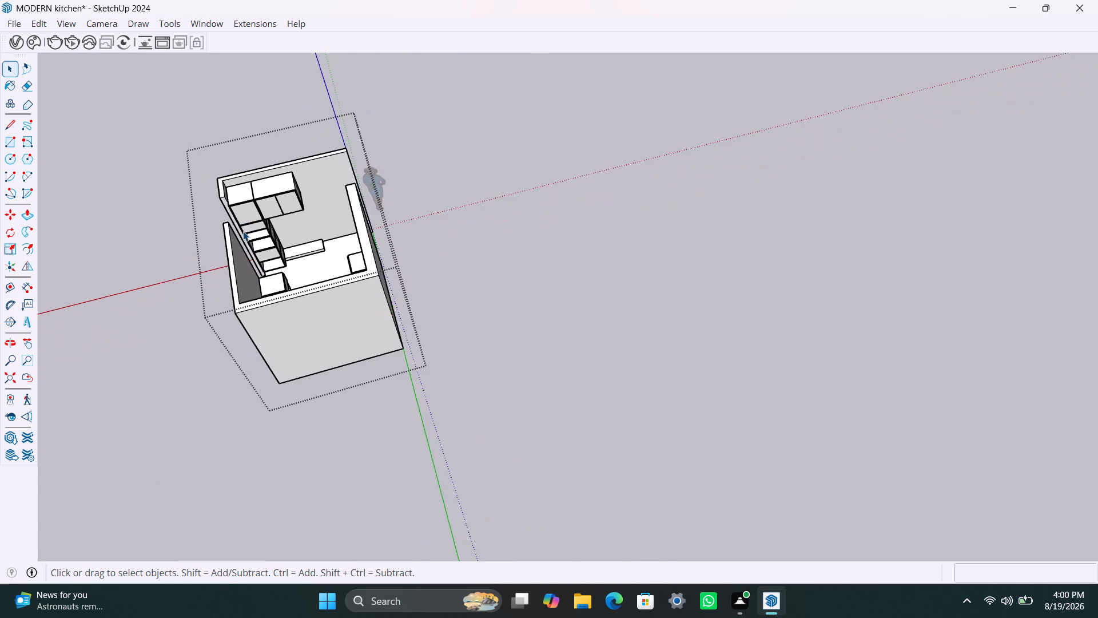
pyautogui.moveTo(260, 253); pyautogui.dragTo(423, 226, button='middle')
pyautogui.scroll(-5, 258, 423)
pyautogui.moveTo(238, 439); pyautogui.dragTo(393, 391, button='middle')
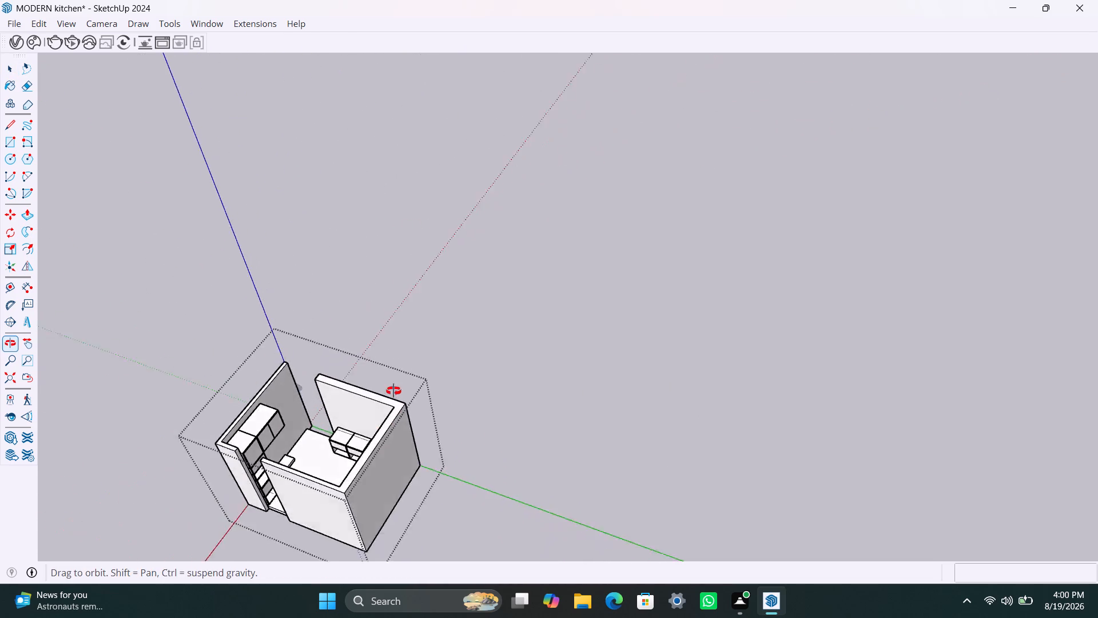
pyautogui.moveTo(393, 391); pyautogui.dragTo(401, 386, button='middle')
pyautogui.scroll(-5, 351, 456)
pyautogui.scroll(14, 279, 467)
pyautogui.moveTo(309, 479); pyautogui.dragTo(304, 480, button='middle')
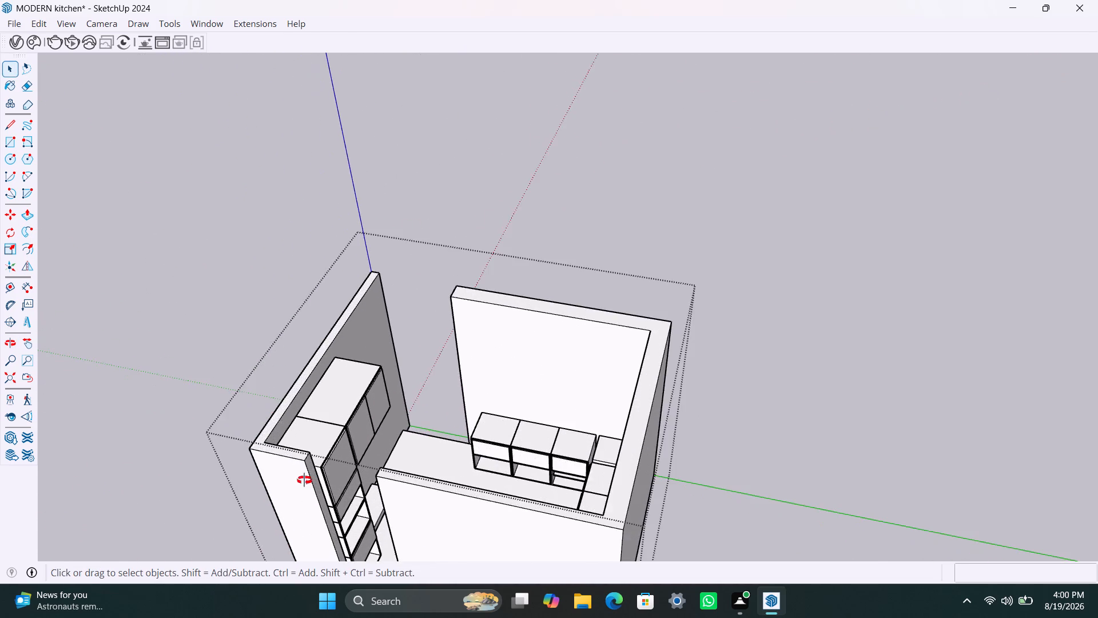
pyautogui.moveTo(304, 480); pyautogui.dragTo(273, 485, button='middle')
pyautogui.scroll(9, 284, 445)
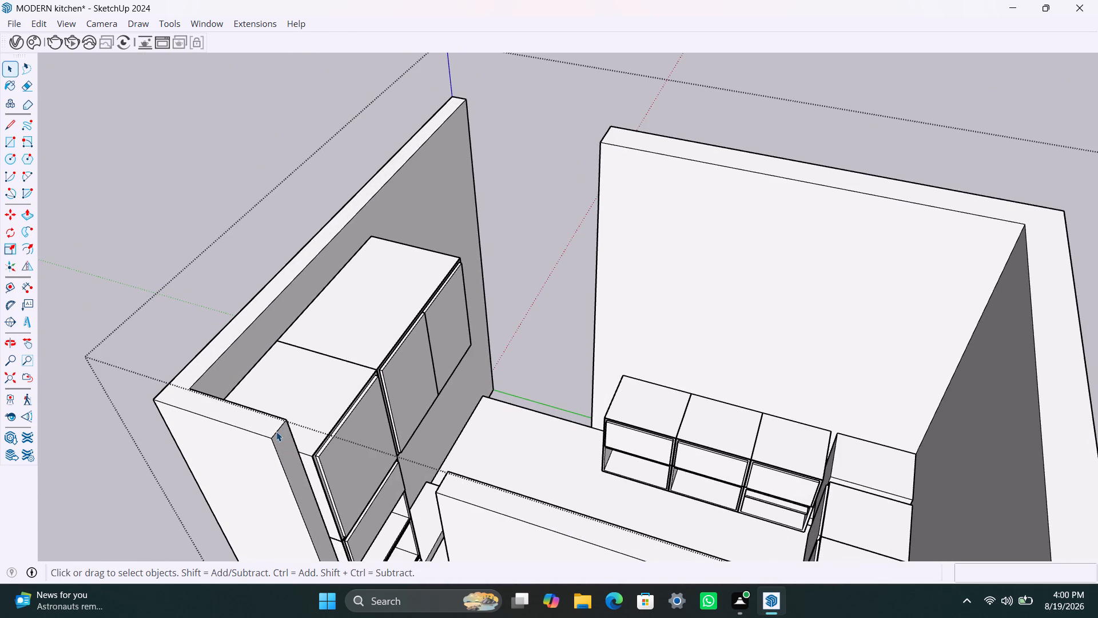
# Inside the wall group, copy the short top edge of the cabinet wall's free end 3' down its end face, and close the group.
pyautogui.click(276, 431)
pyautogui.doubleClick(278, 433)
pyautogui.click(276, 434)
pyautogui.click(276, 434)
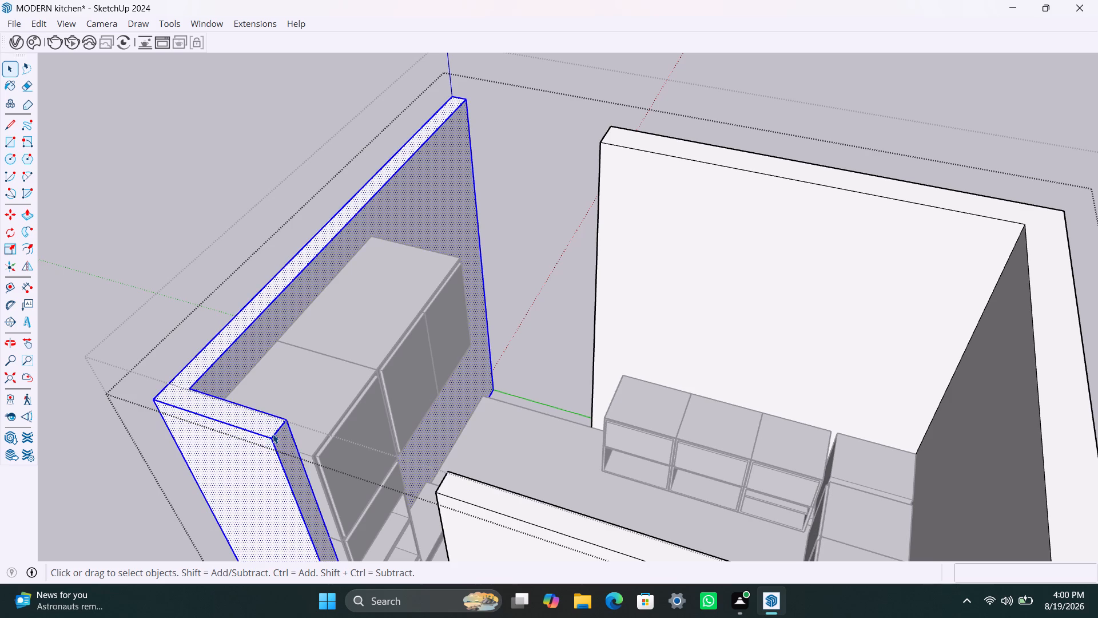
pyautogui.click(273, 434)
pyautogui.press('m')
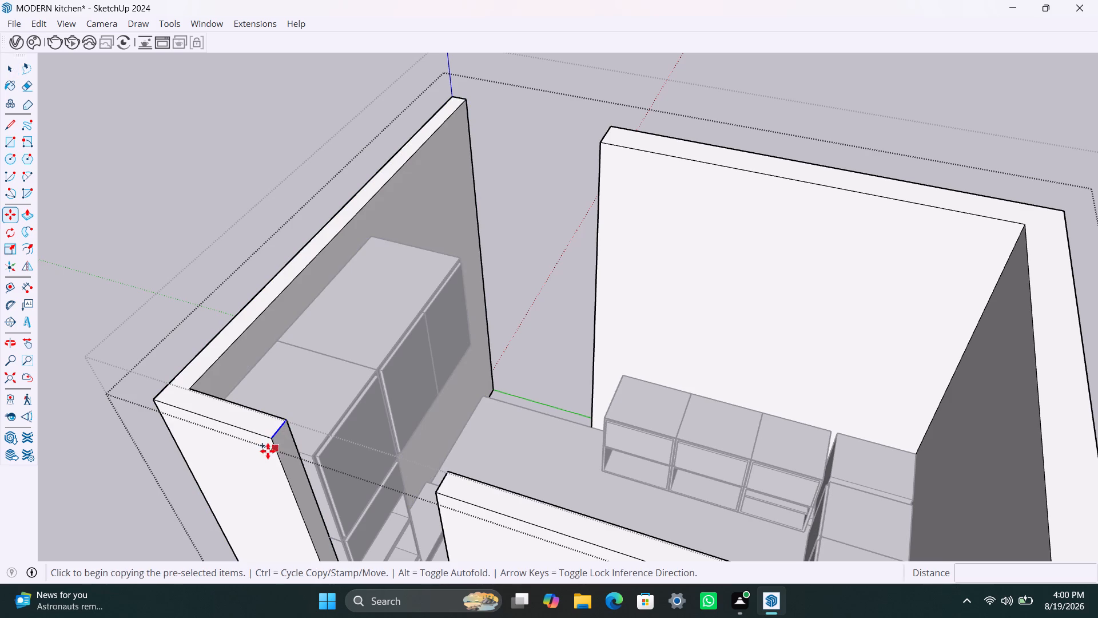
pyautogui.click(271, 443)
pyautogui.write("3'")
pyautogui.press('Return')
pyautogui.press('space')
pyautogui.scroll(-2, 300, 450)
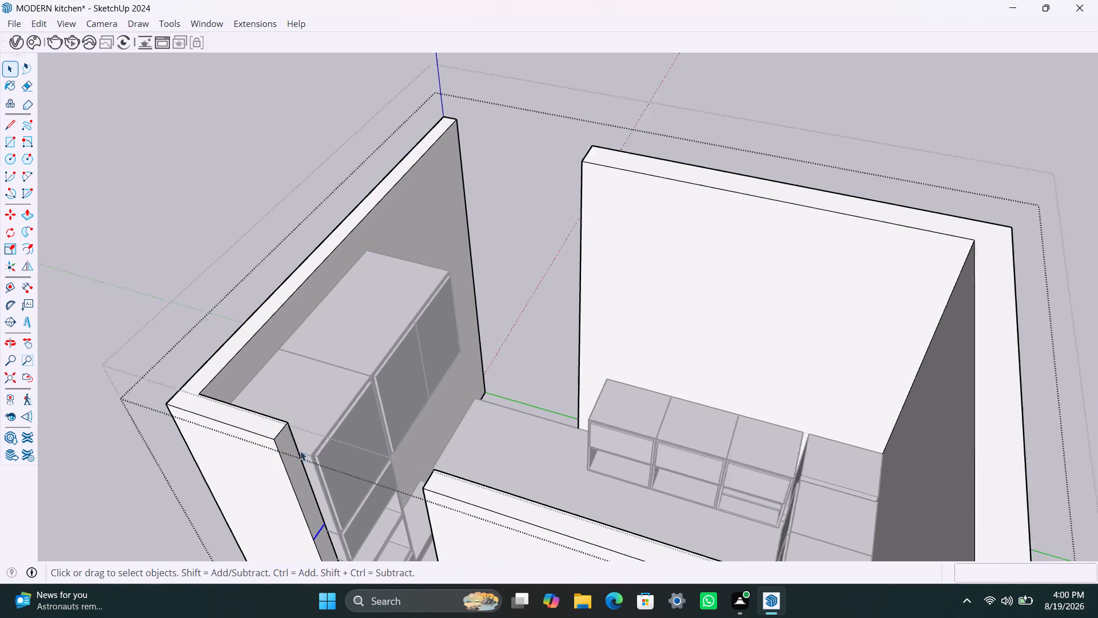
pyautogui.scroll(-8, 300, 451)
pyautogui.moveTo(308, 487); pyautogui.dragTo(296, 484, button='middle')
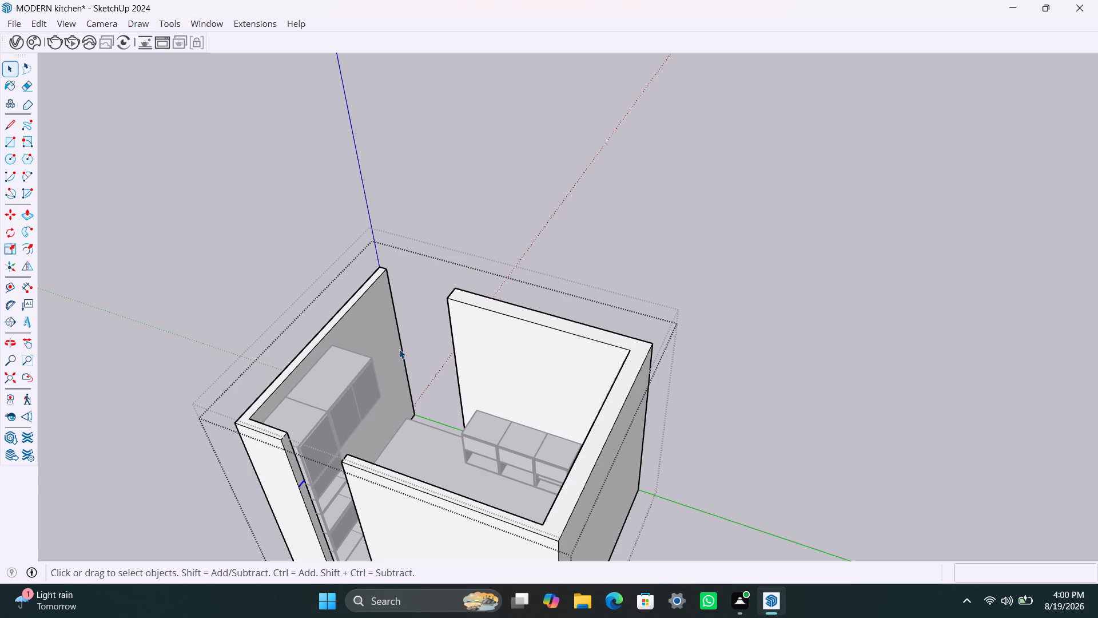
pyautogui.click(217, 233)
# Place a guide line 40 mm above the rear top edge of the wall-hung cabinets.
pyautogui.scroll(-5, 312, 340)
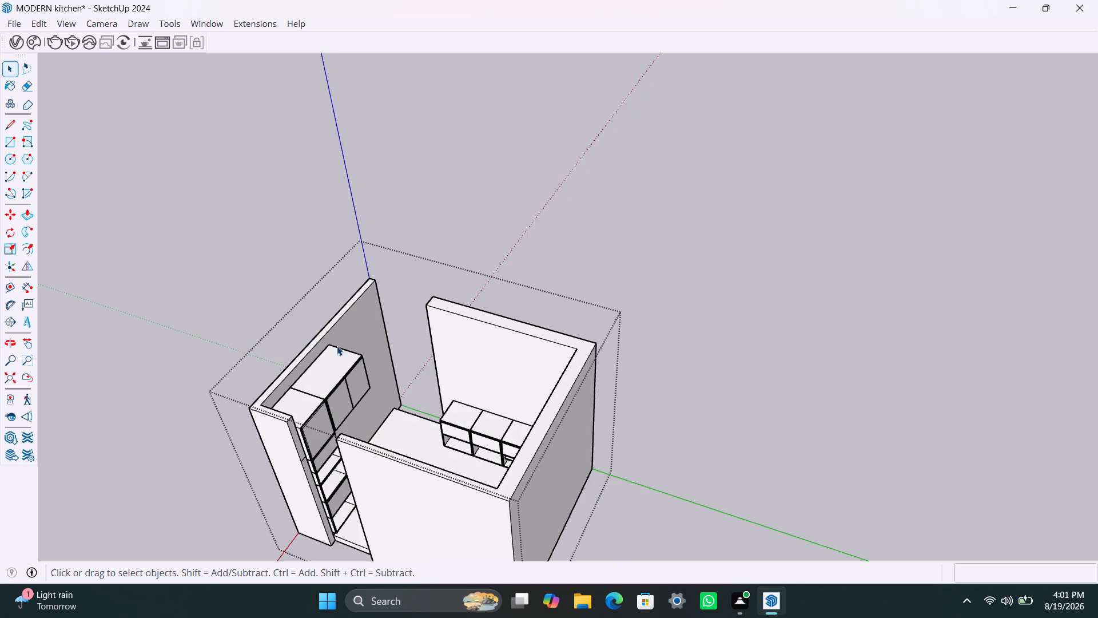
pyautogui.moveTo(339, 347); pyautogui.dragTo(150, 363, button='middle')
pyautogui.scroll(5, 265, 299)
pyautogui.moveTo(379, 265); pyautogui.dragTo(277, 288, button='middle')
pyautogui.scroll(6, 367, 226)
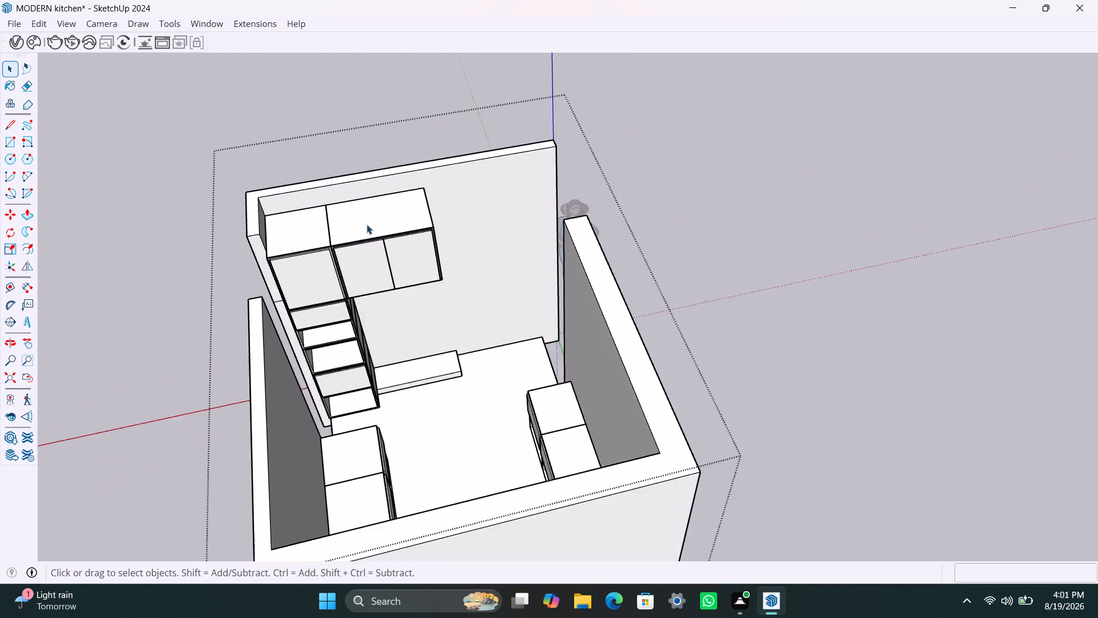
pyautogui.scroll(4, 367, 224)
pyautogui.click(329, 189)
pyautogui.doubleClick(331, 193)
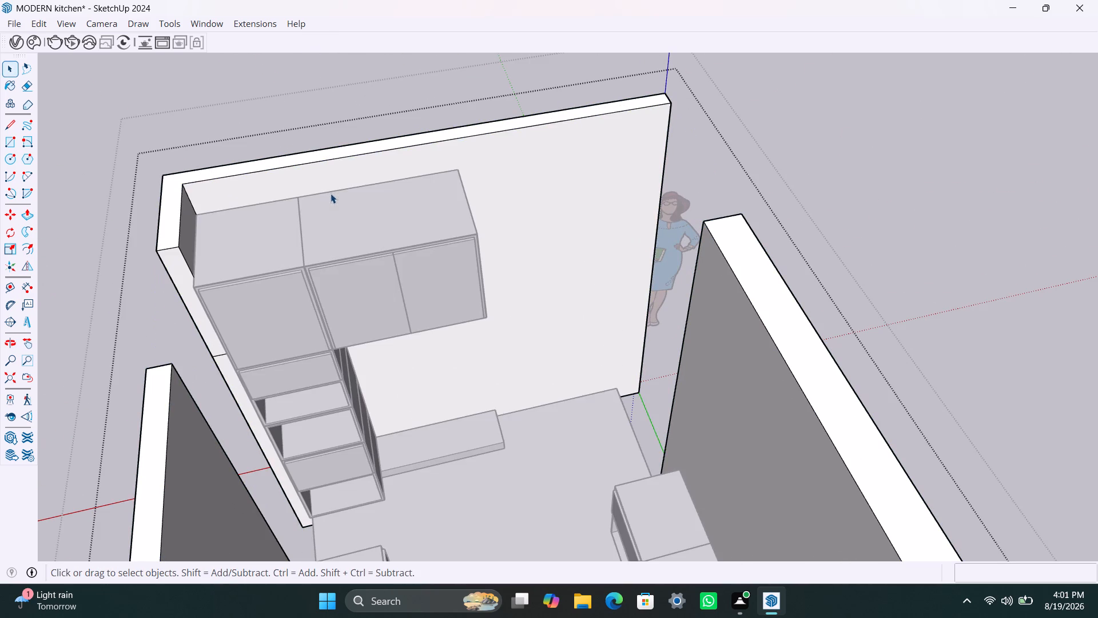
pyautogui.click(331, 193)
pyautogui.click(273, 127)
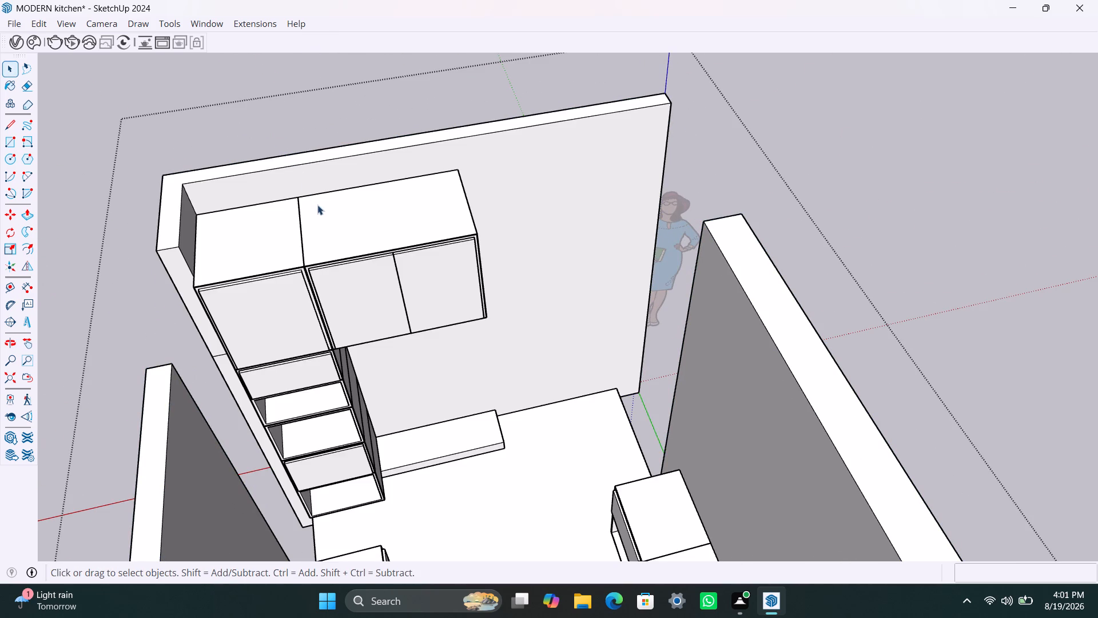
pyautogui.press('t')
pyautogui.click(347, 189)
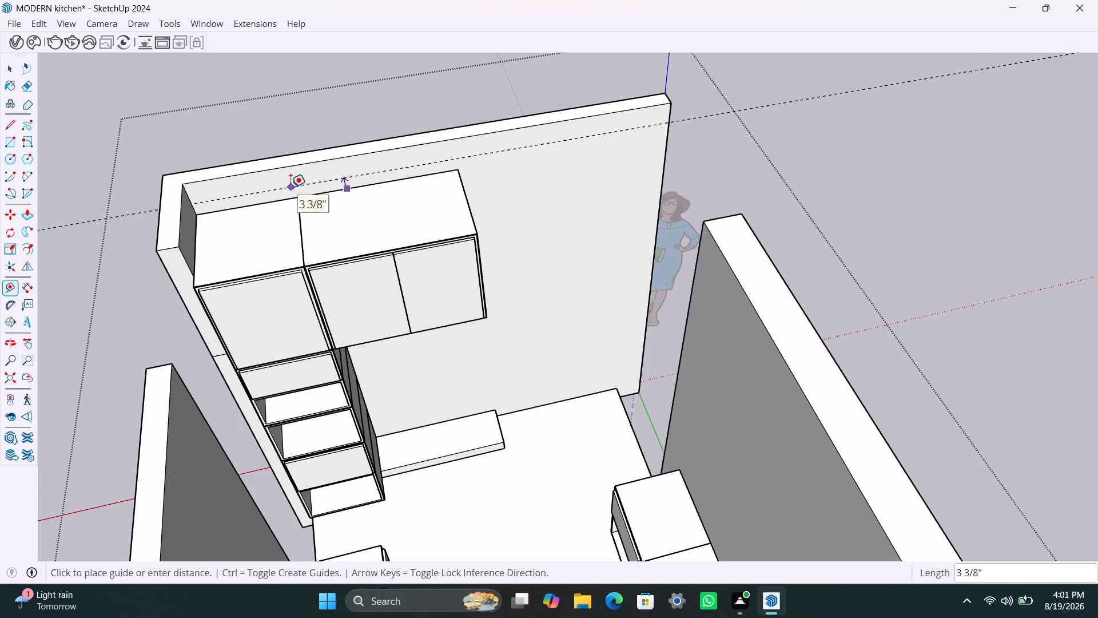
pyautogui.write('40MM')
pyautogui.press('Return')
pyautogui.press('space')
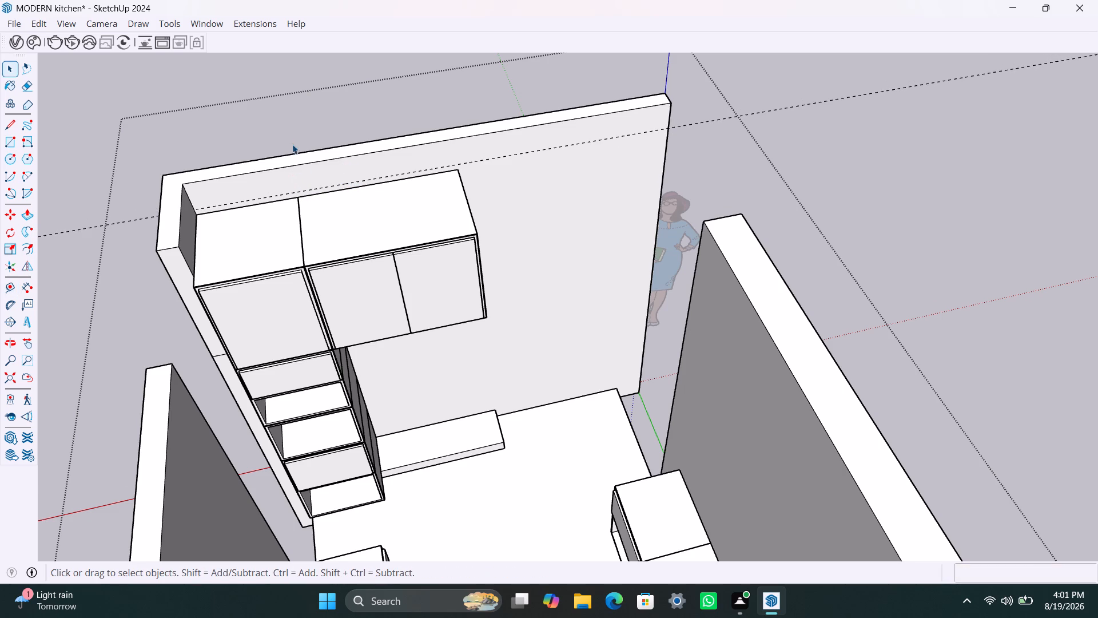
pyautogui.scroll(15, 269, 188)
pyautogui.scroll(-5, 223, 208)
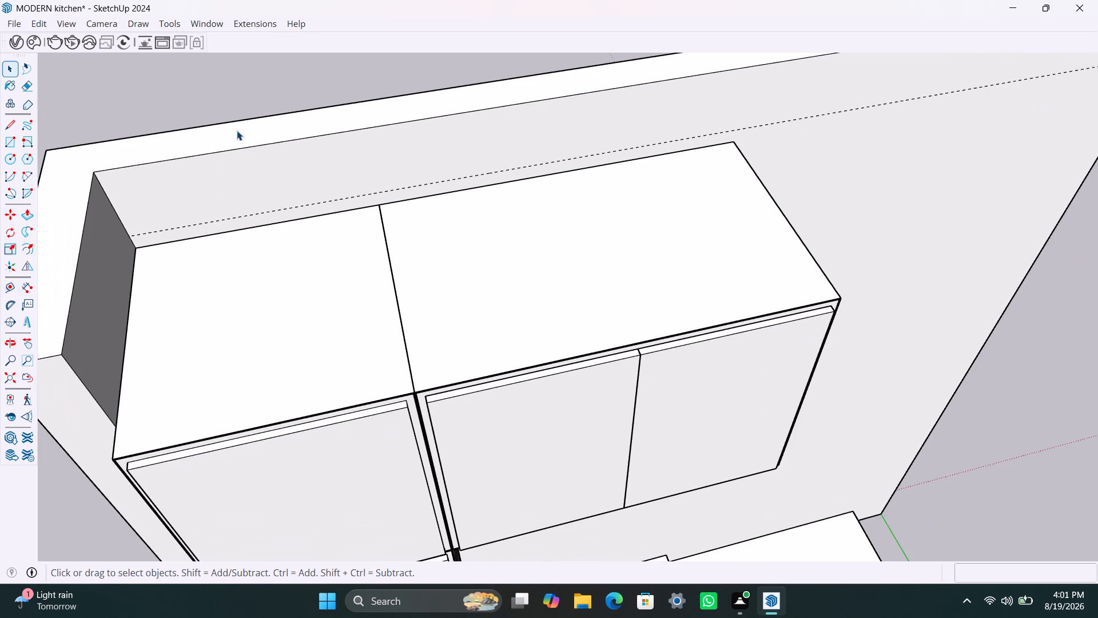
# Push the top face of the wall behind the tall and wall-hung cabinets down to the guide line.
pyautogui.click(237, 130)
pyautogui.tripleClick(237, 136)
pyautogui.click(237, 136)
pyautogui.click(238, 137)
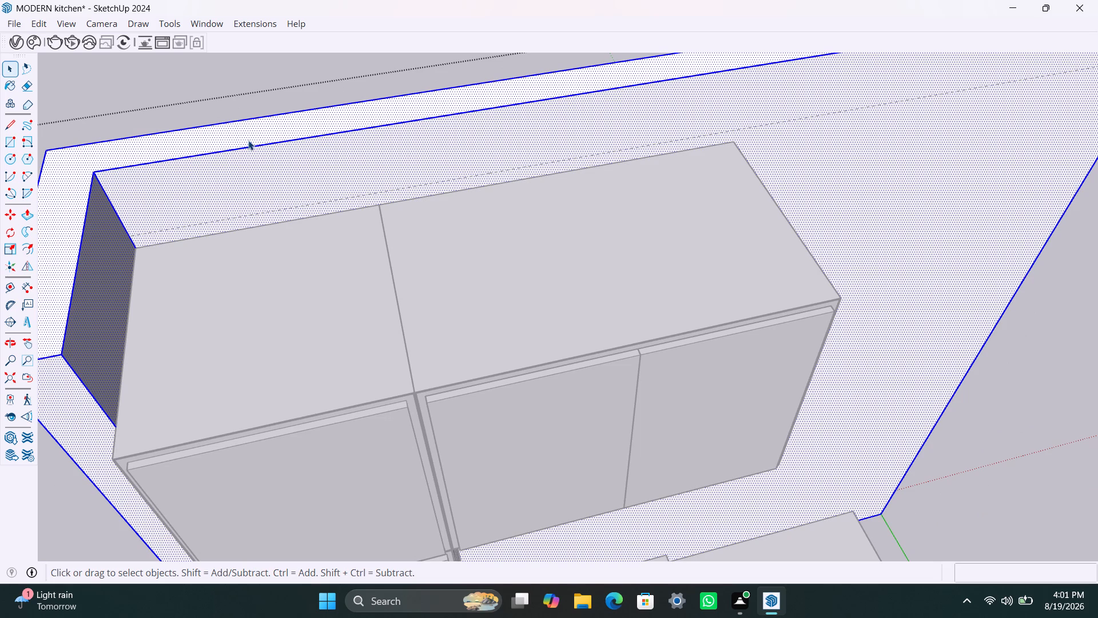
pyautogui.click(248, 140)
pyautogui.press('p')
pyautogui.click(252, 140)
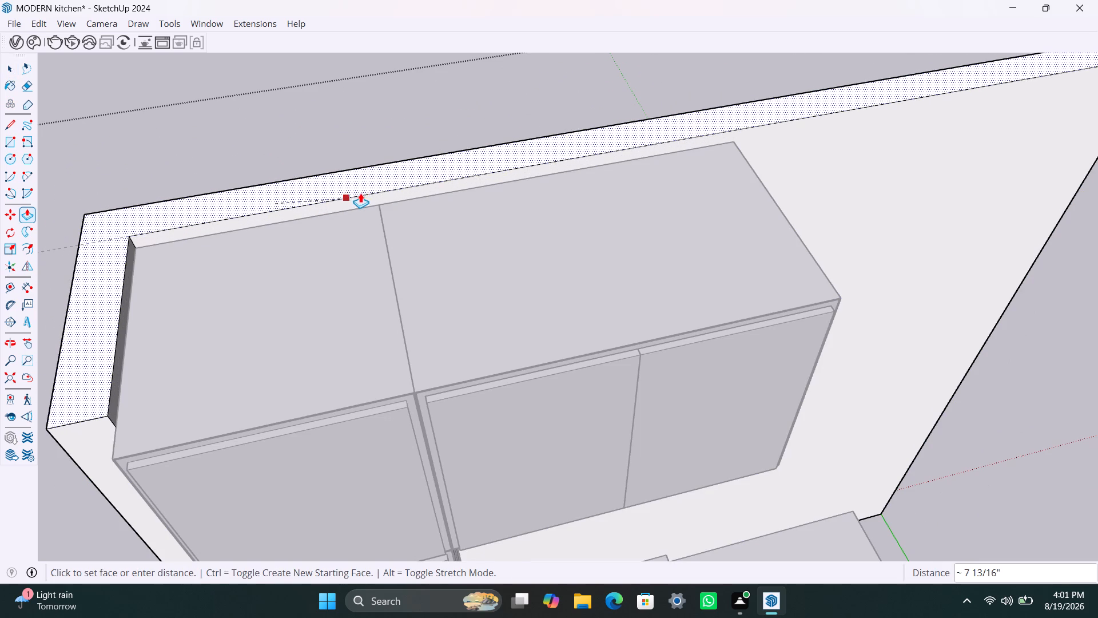
pyautogui.click(369, 192)
pyautogui.press('space')
pyautogui.click(234, 116)
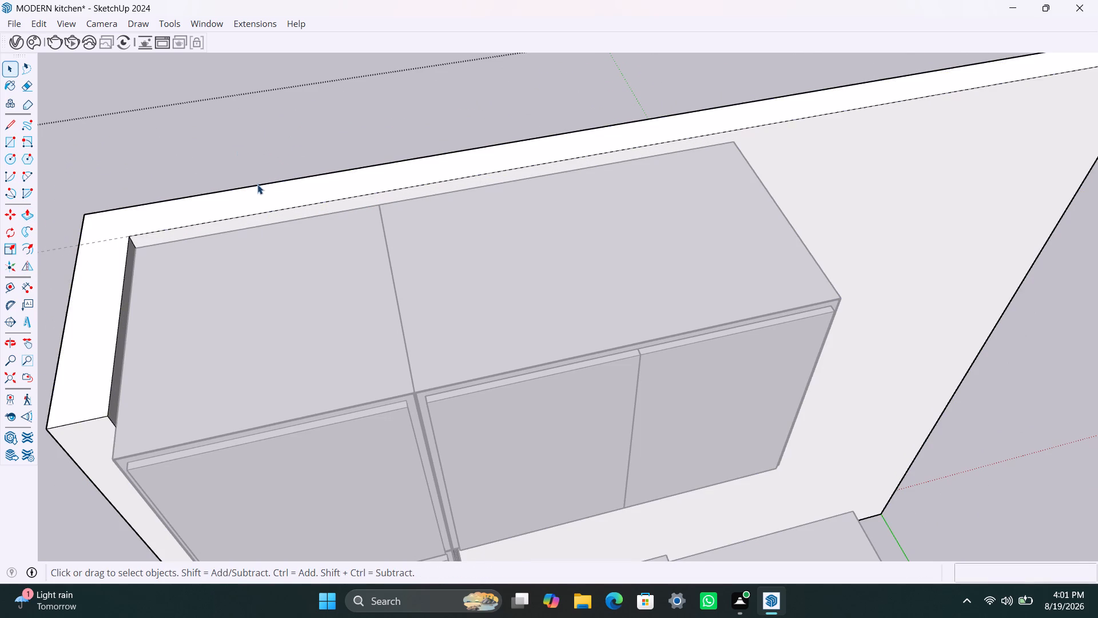
pyautogui.scroll(-14, 259, 183)
pyautogui.moveTo(297, 208); pyautogui.dragTo(147, 170, button='middle')
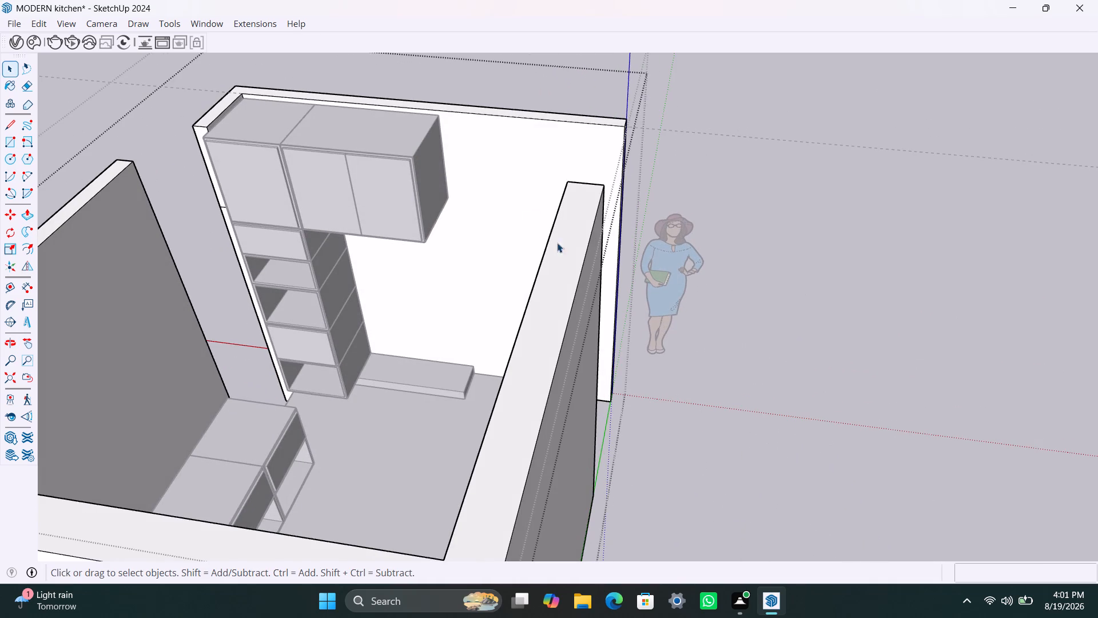
pyautogui.click(737, 125)
# Push the top face of the remaining U-shaped walls down to the lowered cabinet wall's height, and close the groups.
pyautogui.scroll(2, 606, 295)
pyautogui.moveTo(595, 307); pyautogui.dragTo(323, 339, button='middle')
pyautogui.scroll(1, 329, 336)
pyautogui.scroll(-6, 412, 301)
pyautogui.moveTo(416, 304); pyautogui.dragTo(353, 315, button='middle')
pyautogui.tripleClick(312, 200)
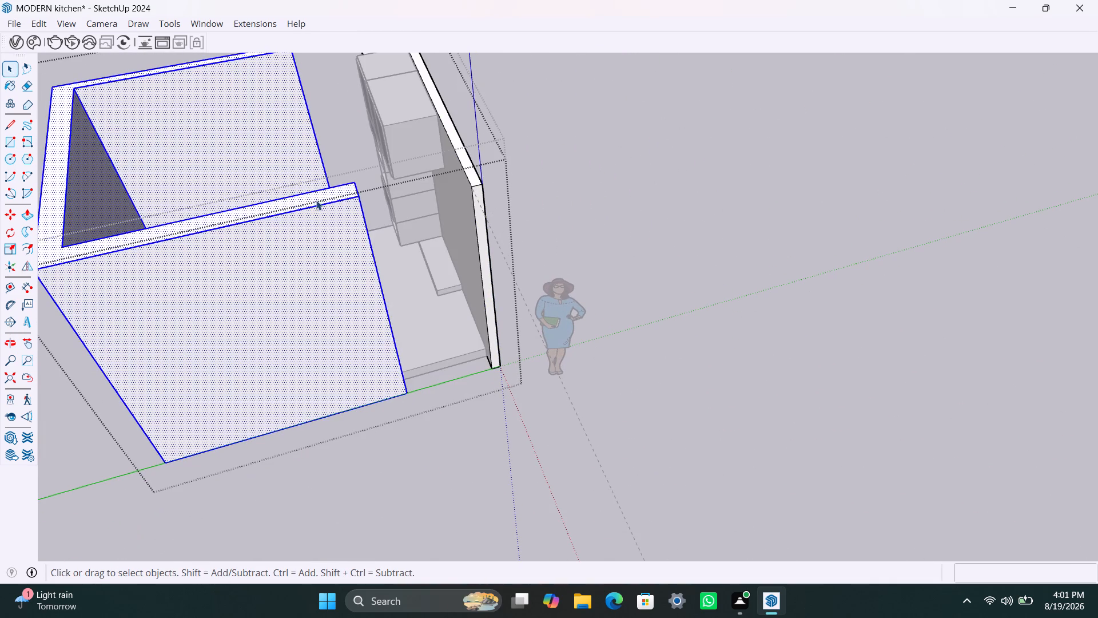
pyautogui.click(316, 200)
pyautogui.press('p')
pyautogui.click(309, 199)
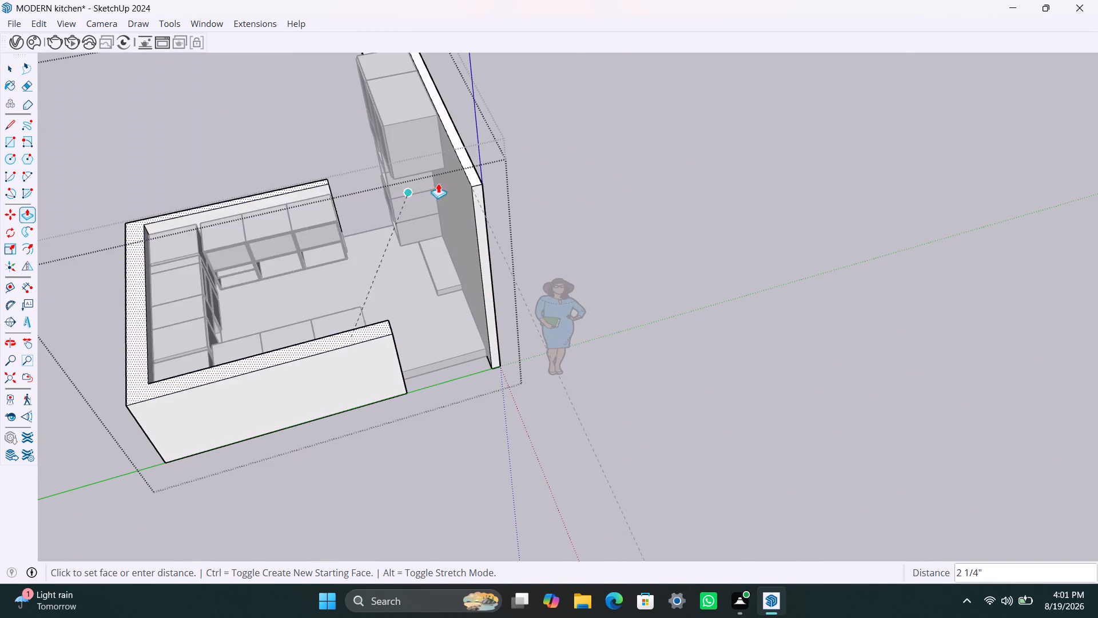
pyautogui.click(474, 177)
pyautogui.press('space')
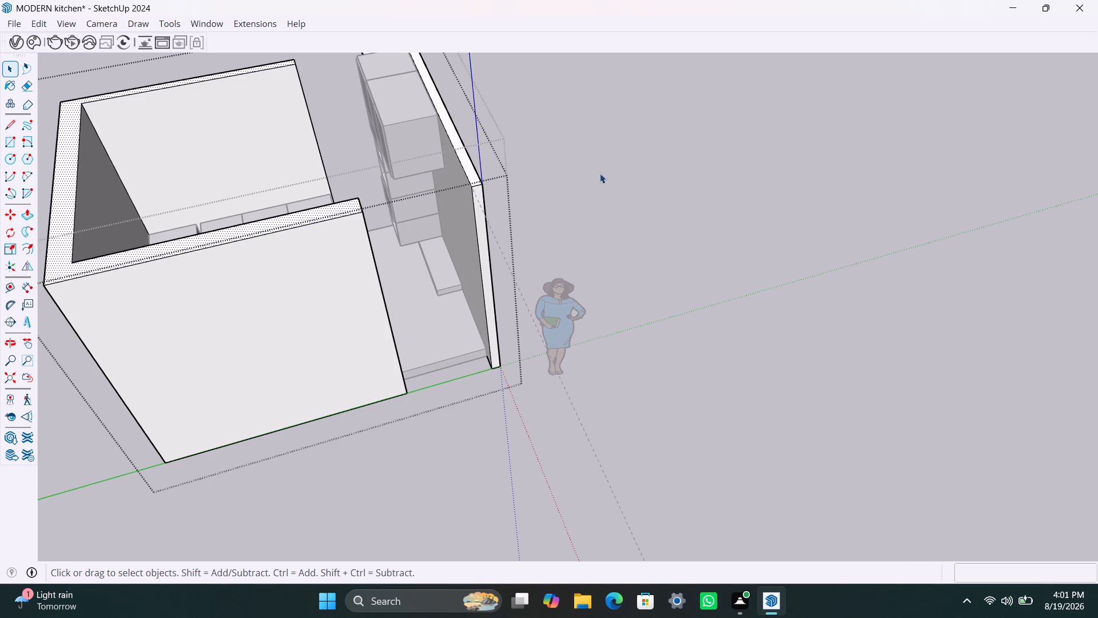
pyautogui.click(600, 173)
pyautogui.scroll(-9, 391, 294)
pyautogui.moveTo(377, 298); pyautogui.dragTo(554, 248, button='middle')
pyautogui.click(527, 221)
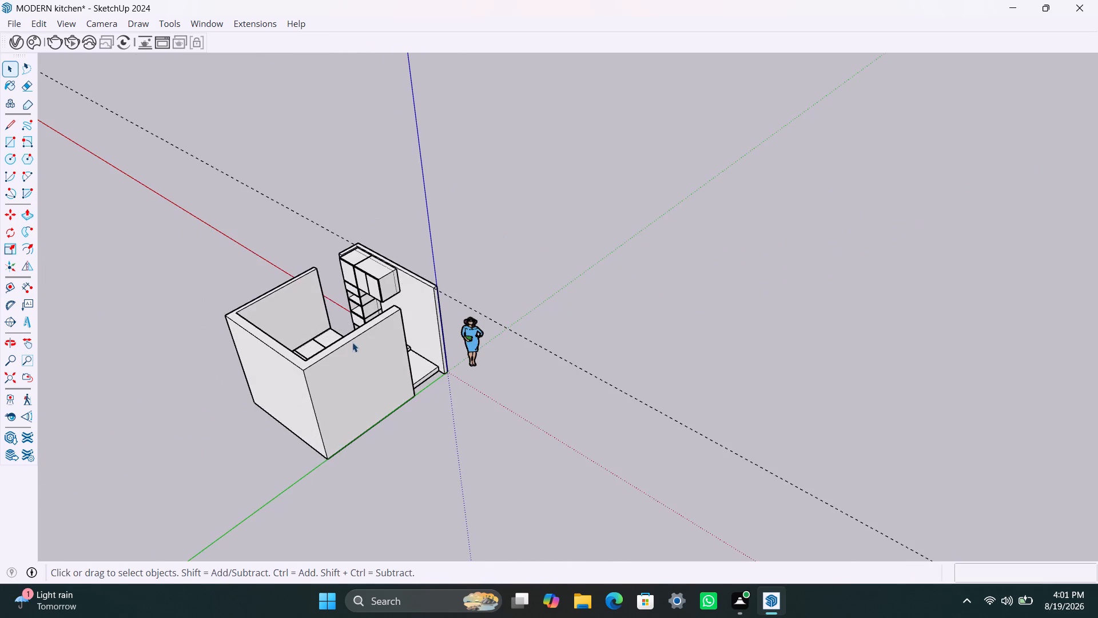
# Delete all guides and save the model.
pyautogui.scroll(-5, 351, 346)
pyautogui.moveTo(325, 359); pyautogui.dragTo(502, 299, button='middle')
pyautogui.click(35, 20)
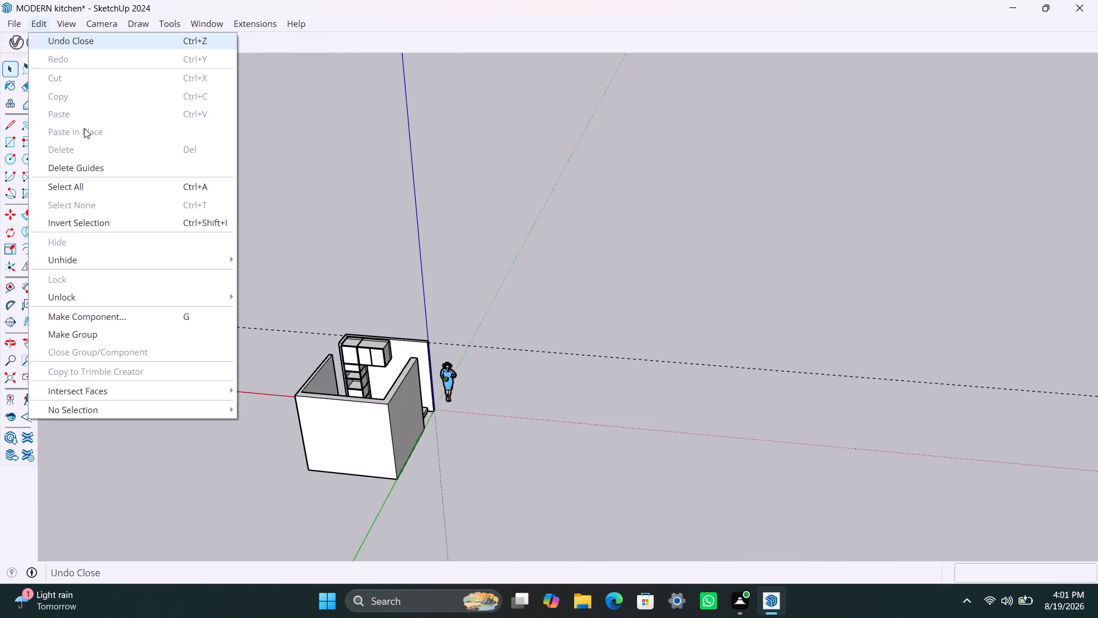
pyautogui.click(93, 176)
pyautogui.hotkey('ctrl', 's')
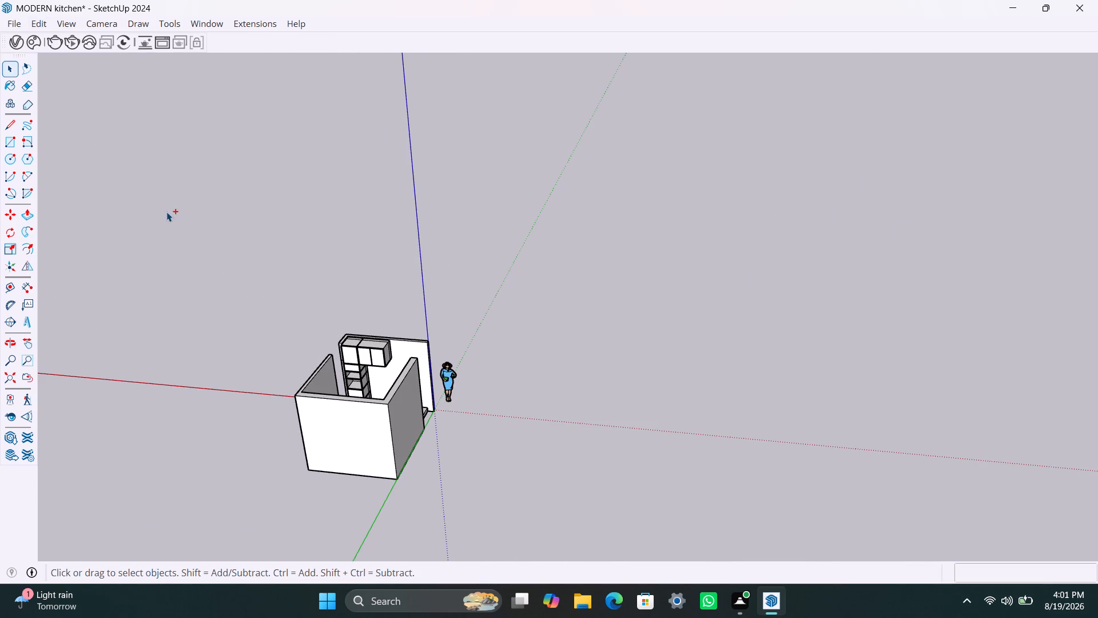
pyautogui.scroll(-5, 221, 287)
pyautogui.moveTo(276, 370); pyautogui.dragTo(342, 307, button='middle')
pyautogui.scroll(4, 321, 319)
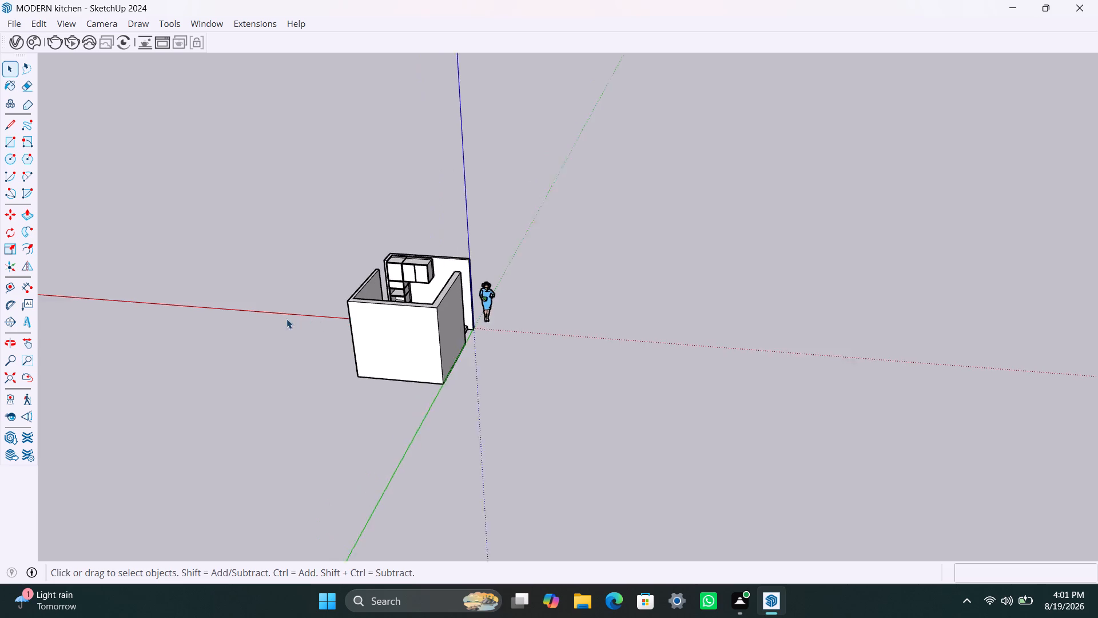
# Open the walls group and delete the dividing edge on the wall end face beside the tall cabinet.
pyautogui.moveTo(287, 319); pyautogui.dragTo(511, 352, button='middle')
pyautogui.scroll(12, 369, 350)
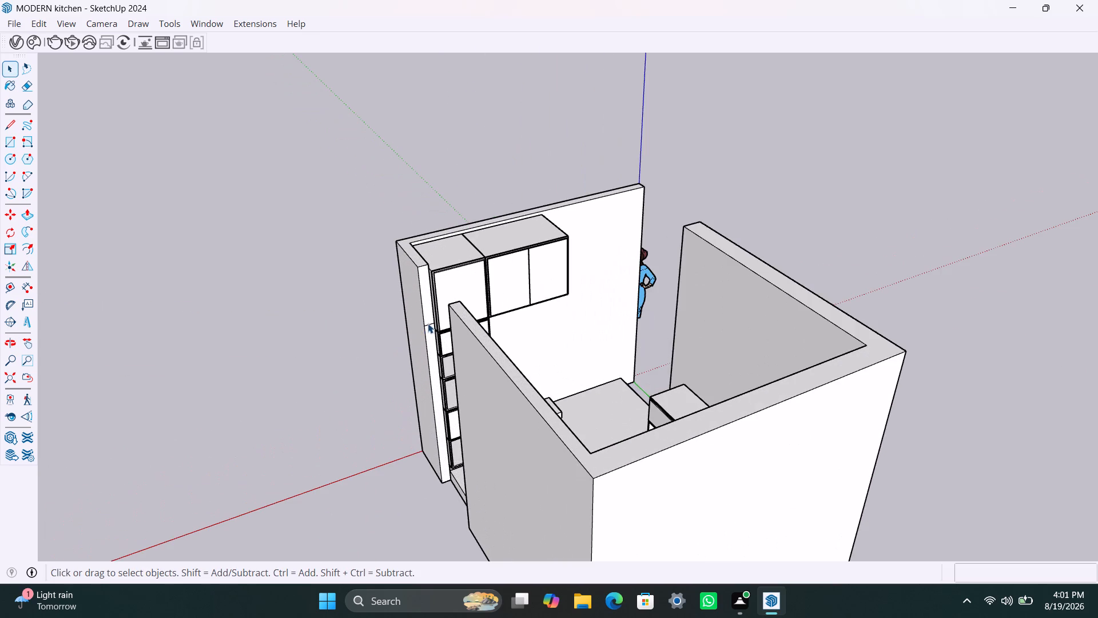
pyautogui.click(428, 323)
pyautogui.doubleClick(428, 326)
pyautogui.click(428, 325)
pyautogui.click(428, 324)
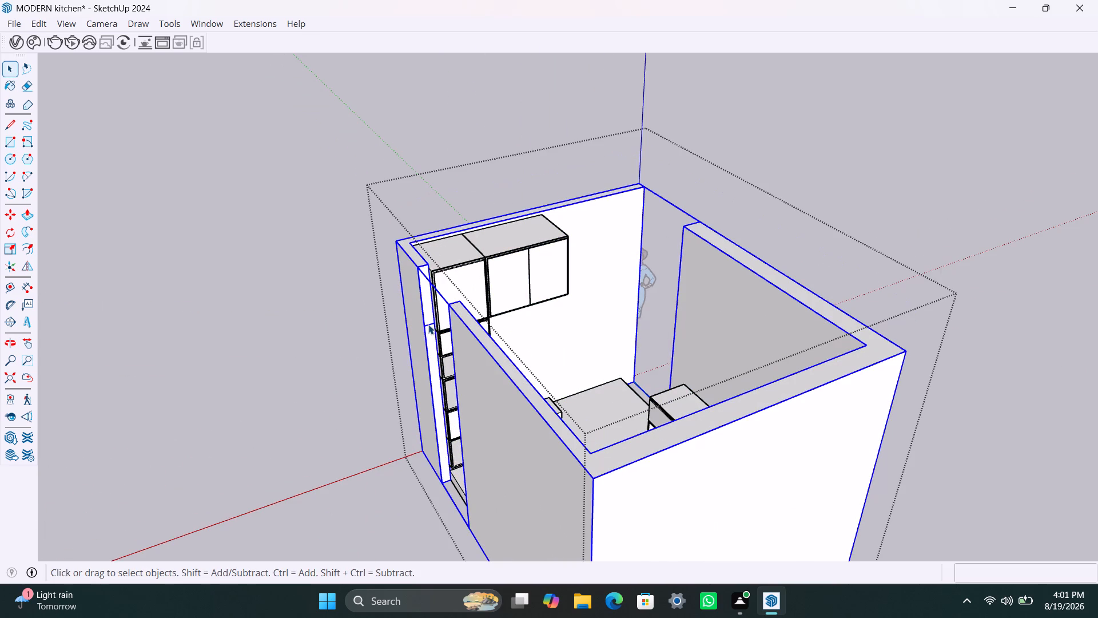
pyautogui.scroll(3, 319, 328)
pyautogui.click(295, 314)
pyautogui.scroll(7, 460, 326)
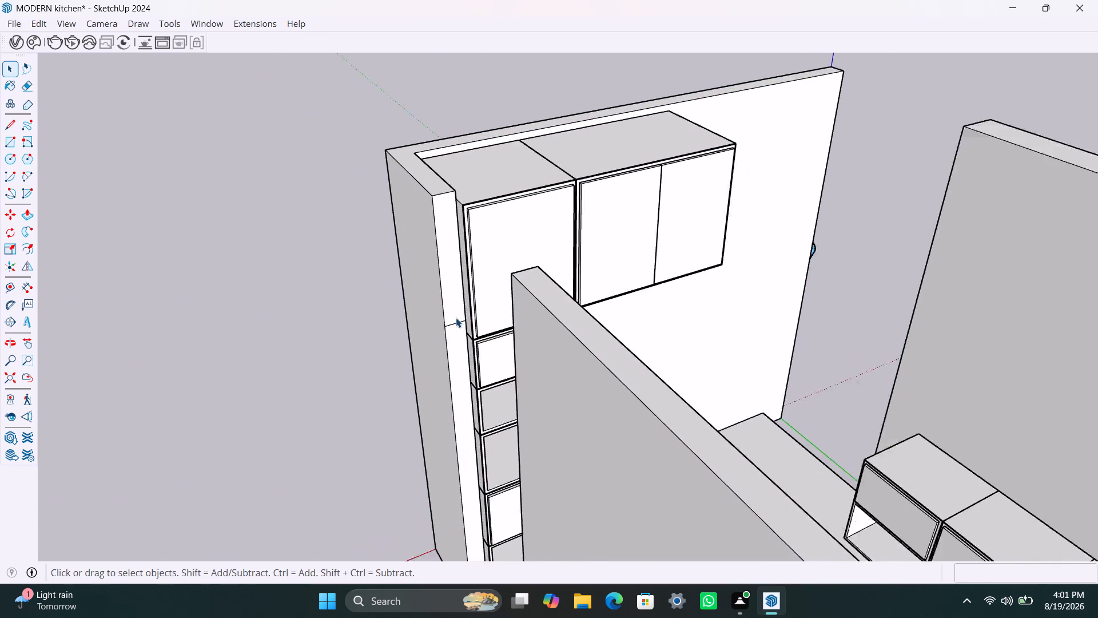
pyautogui.tripleClick(456, 318)
pyautogui.tripleClick(452, 324)
pyautogui.click(452, 324)
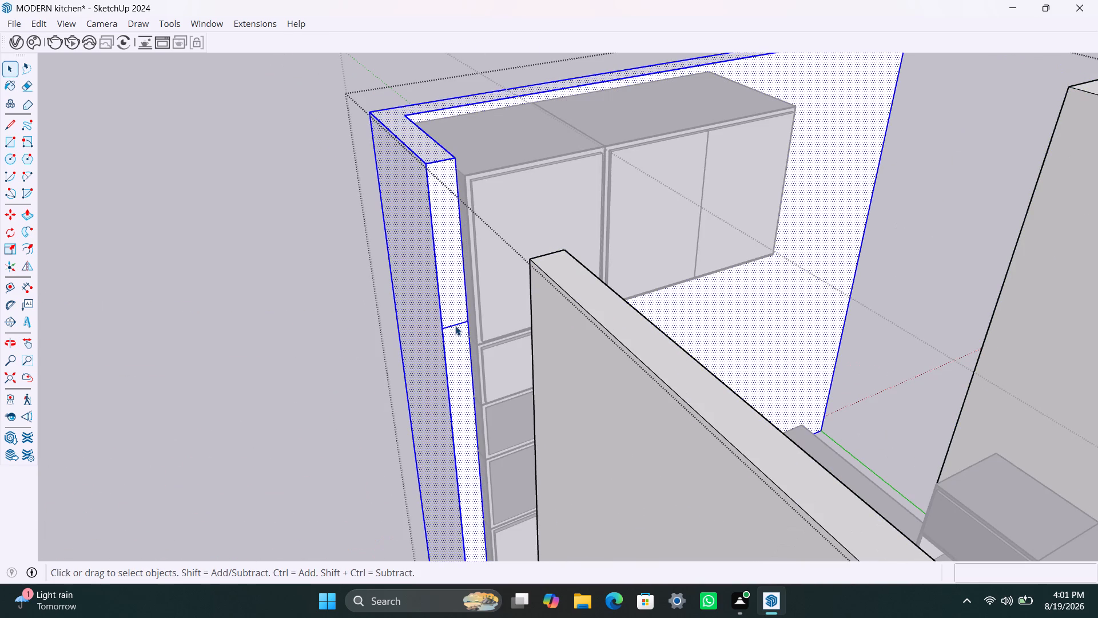
pyautogui.click(454, 324)
pyautogui.scroll(5, 454, 323)
pyautogui.click(453, 323)
pyautogui.click(453, 326)
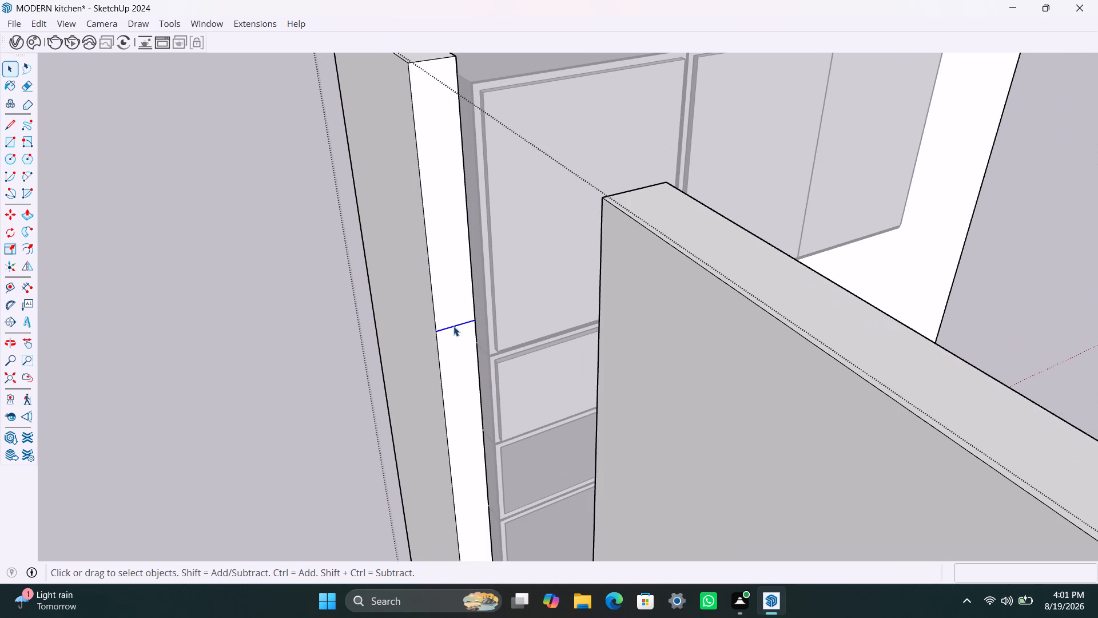
pyautogui.press('Delete')
pyautogui.scroll(-6, 408, 287)
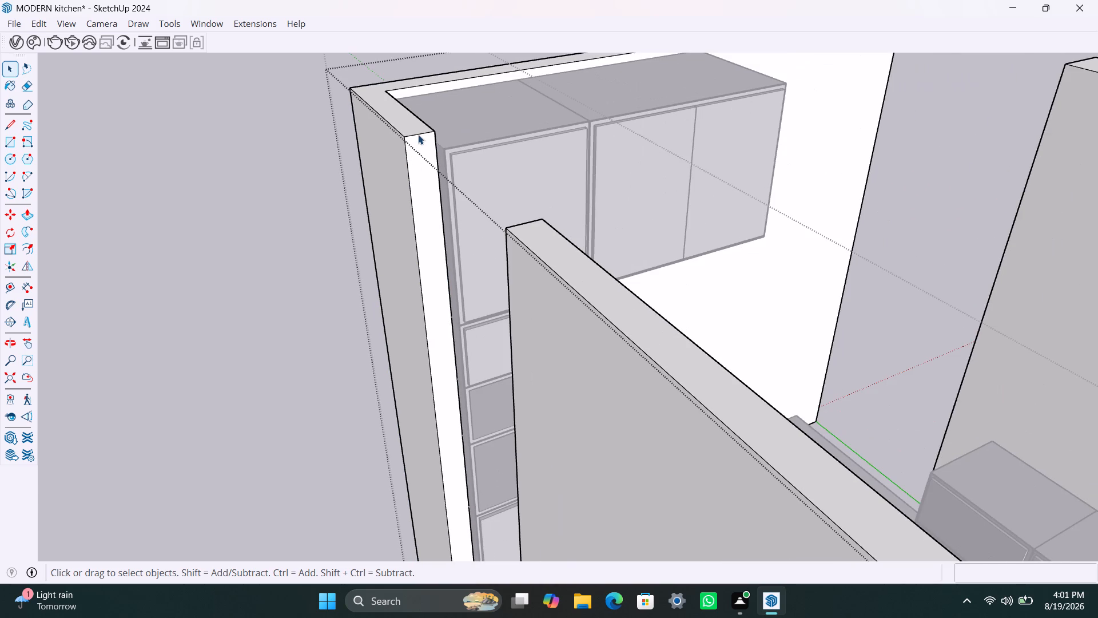
# Copy the top edge of the wall end beside the tall cabinet 790 mm straight down its face.
pyautogui.click(418, 134)
pyautogui.press('m')
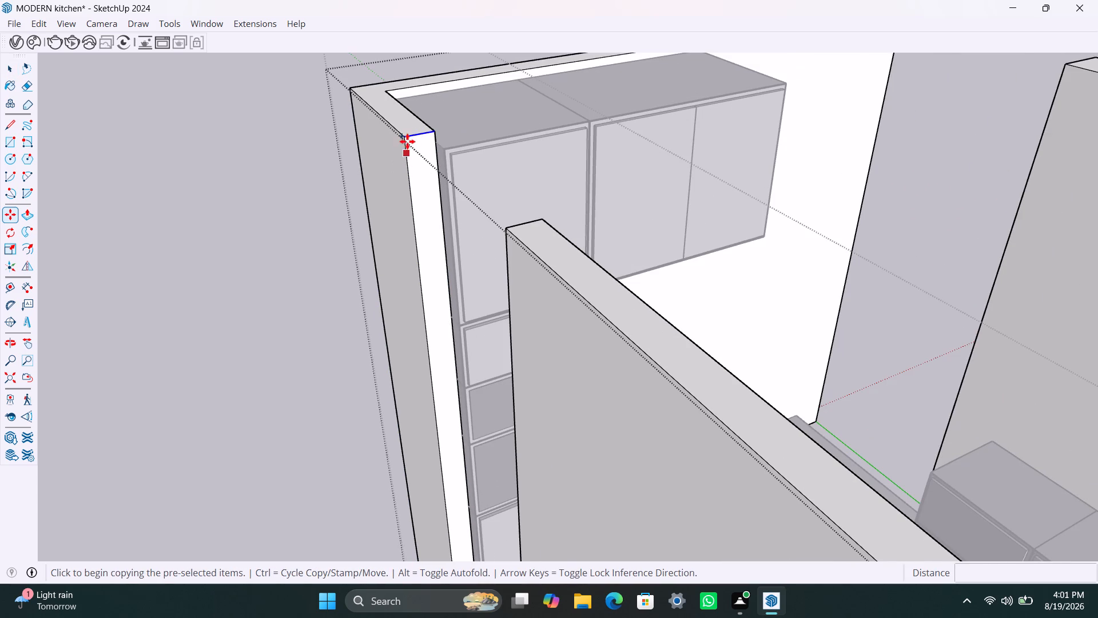
pyautogui.click(408, 141)
pyautogui.write("3'")
pyautogui.press('Return')
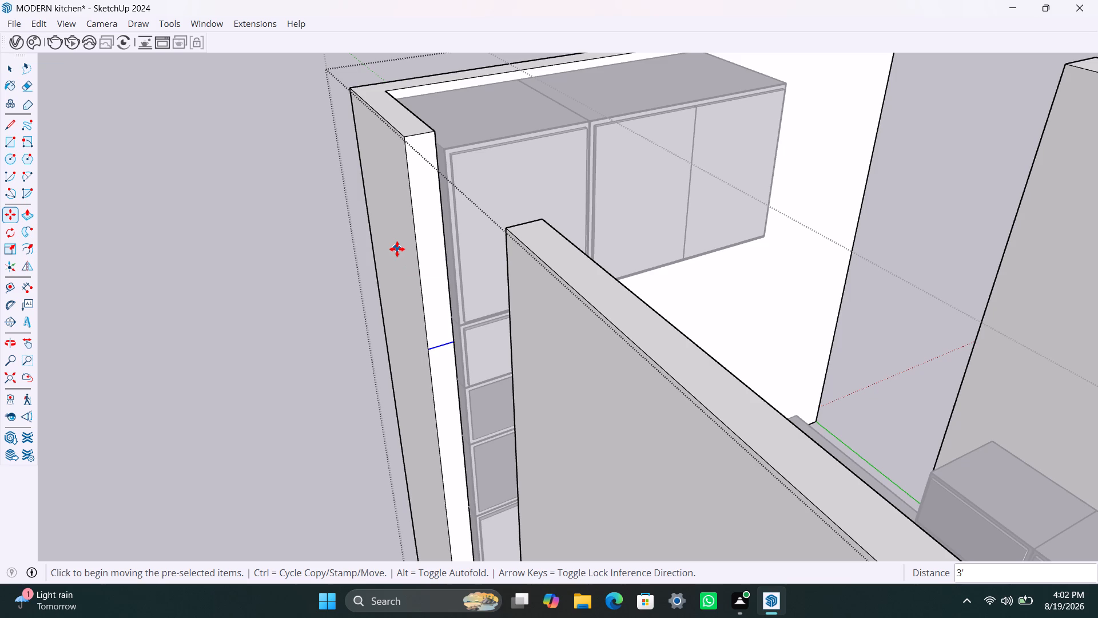
pyautogui.write('790MM')
pyautogui.press('Return')
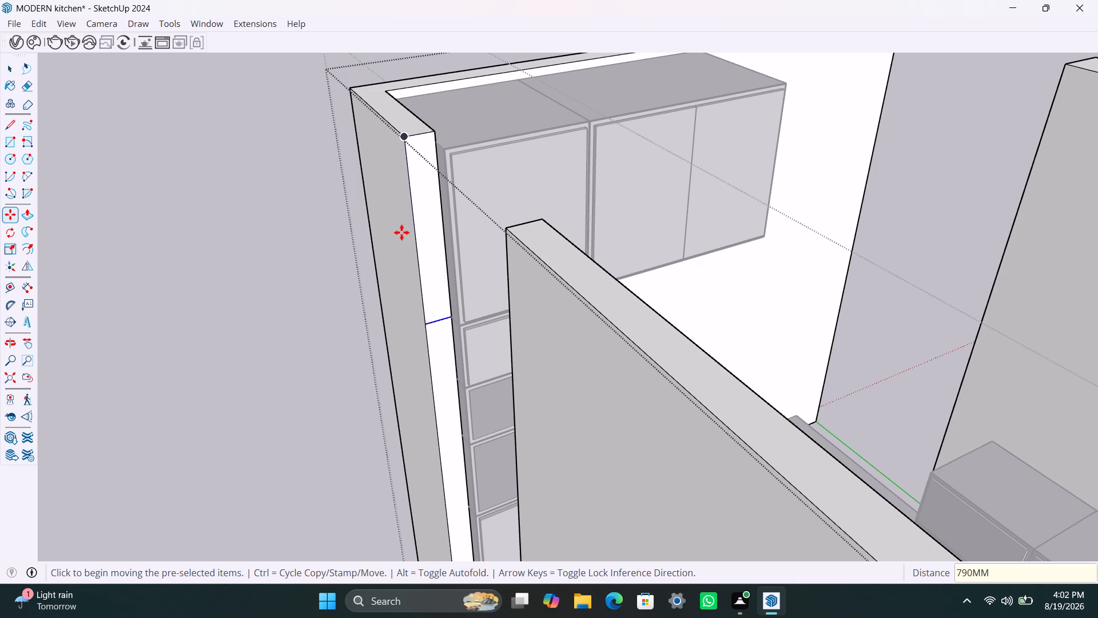
pyautogui.press('space')
pyautogui.click(275, 288)
pyautogui.scroll(-5, 237, 276)
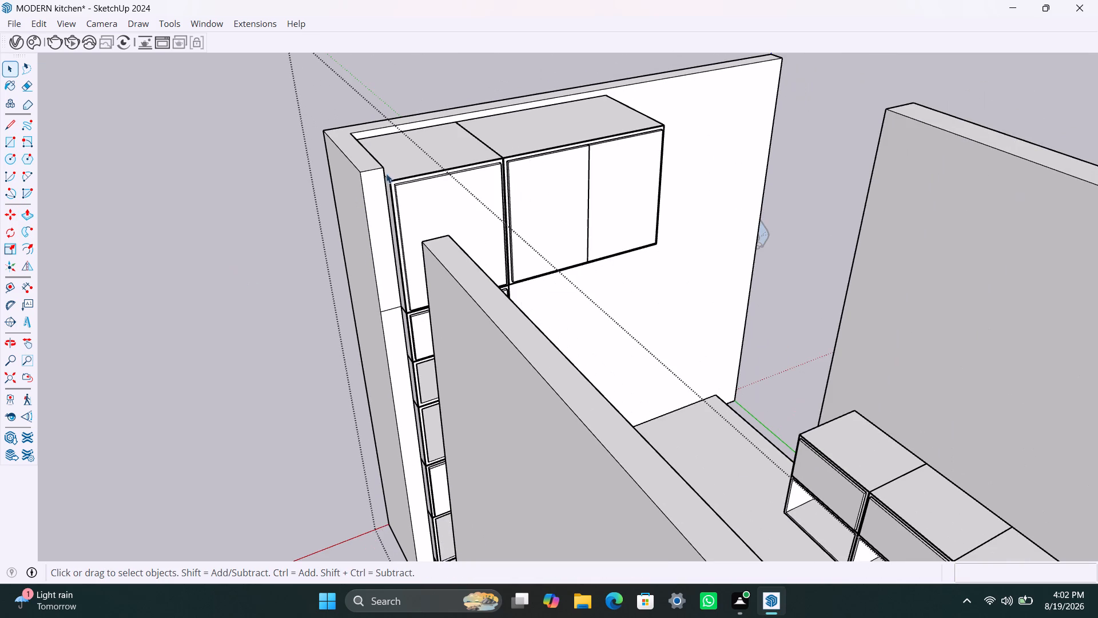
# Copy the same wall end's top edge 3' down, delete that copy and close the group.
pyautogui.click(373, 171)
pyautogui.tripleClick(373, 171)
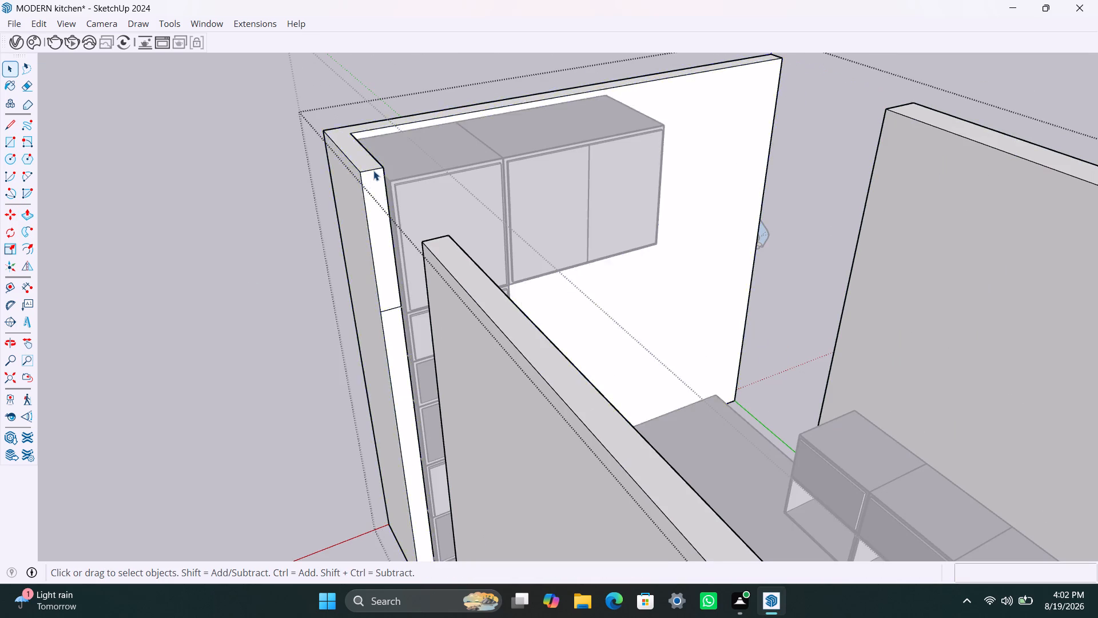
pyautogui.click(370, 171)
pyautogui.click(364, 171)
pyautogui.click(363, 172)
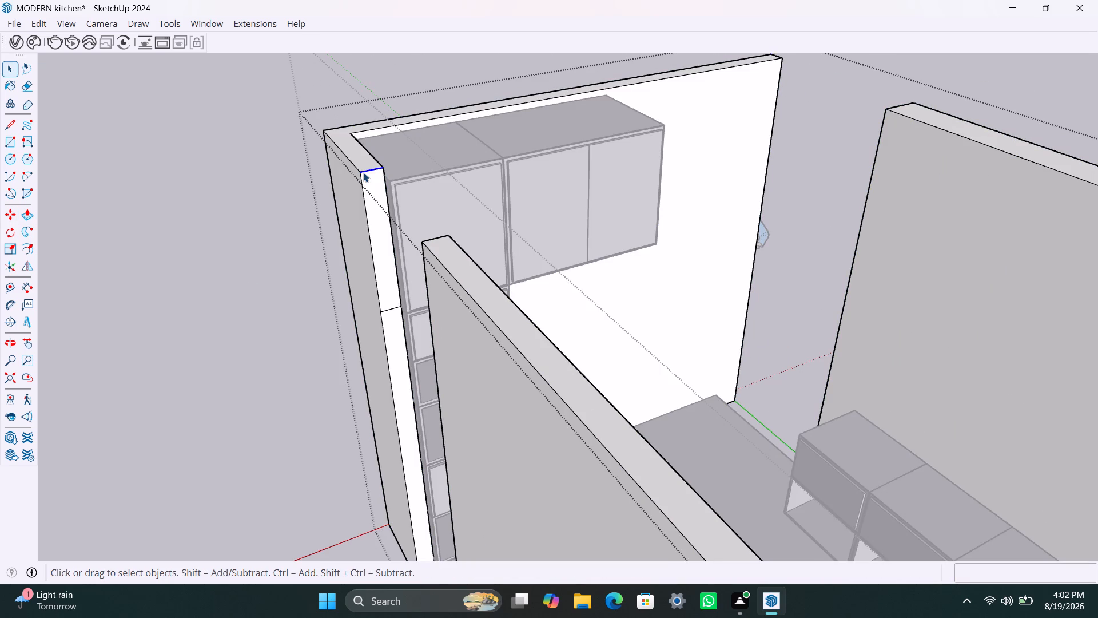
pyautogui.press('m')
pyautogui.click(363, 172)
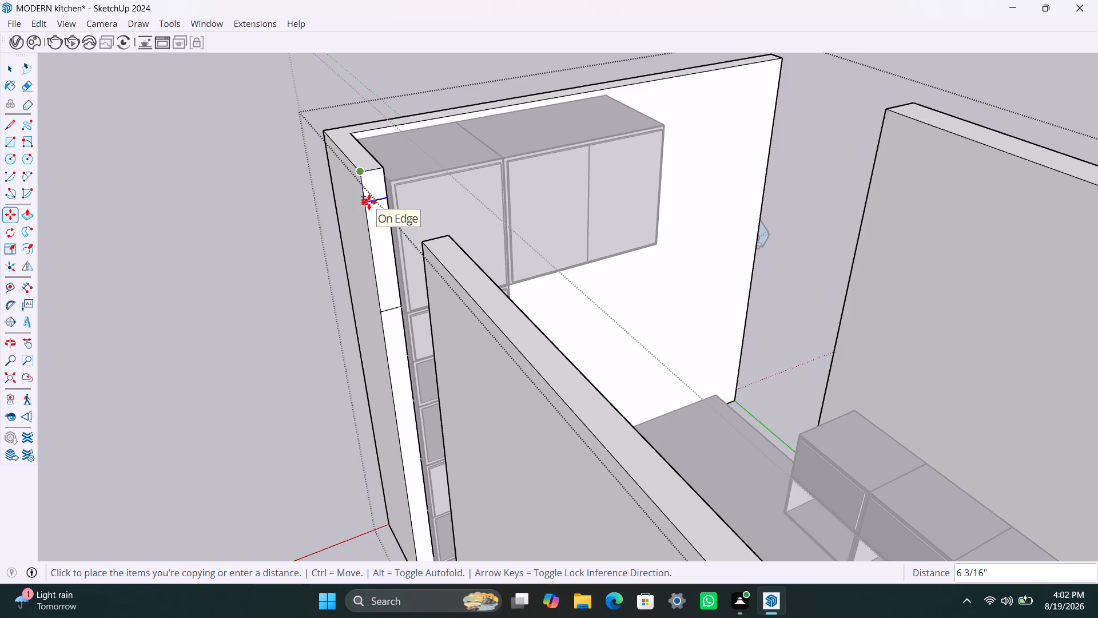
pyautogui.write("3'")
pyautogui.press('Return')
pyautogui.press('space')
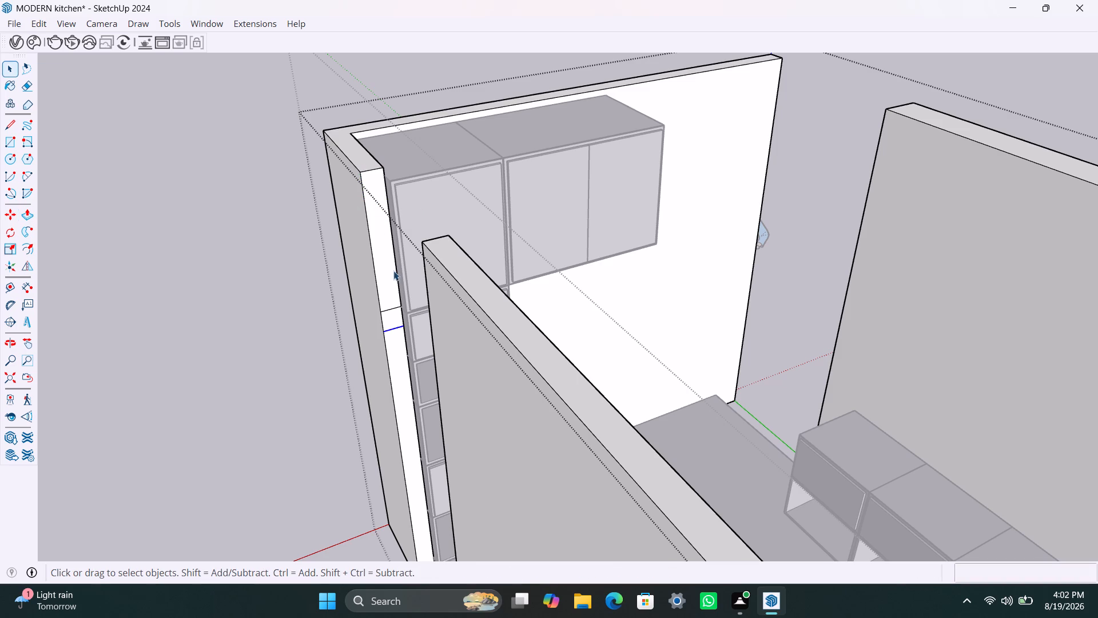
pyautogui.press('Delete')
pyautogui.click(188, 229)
# Extrude the wall end's upper face about 2' 8 1/2" across the door opening to meet the opposite wall.
pyautogui.scroll(-3, 282, 274)
pyautogui.scroll(6, 359, 268)
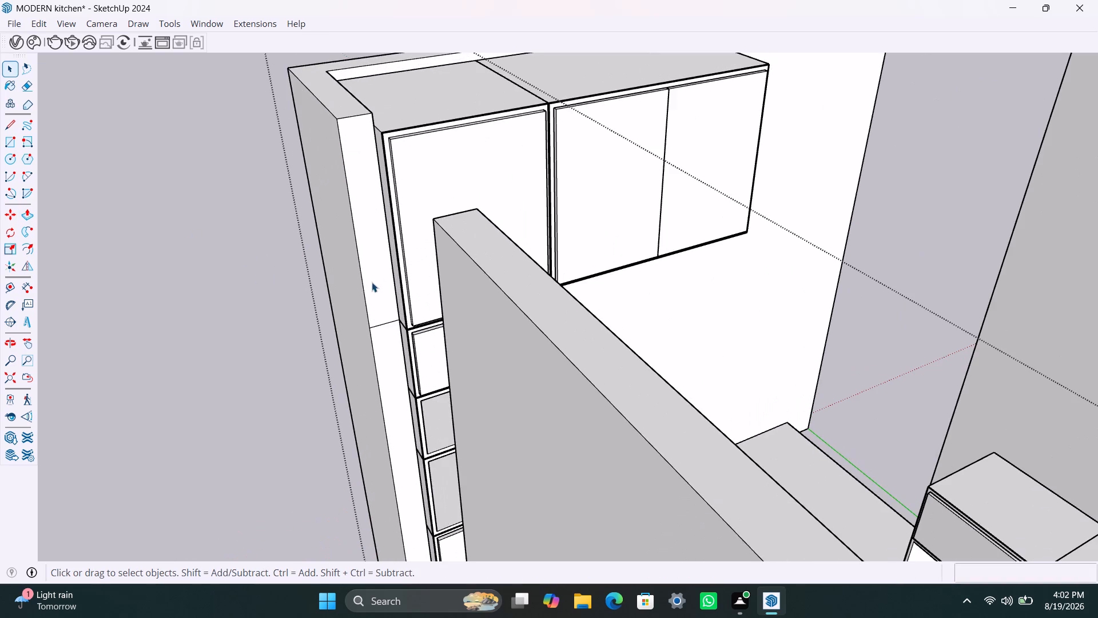
pyautogui.click(372, 282)
pyautogui.tripleClick(377, 281)
pyautogui.doubleClick(377, 280)
pyautogui.click(380, 287)
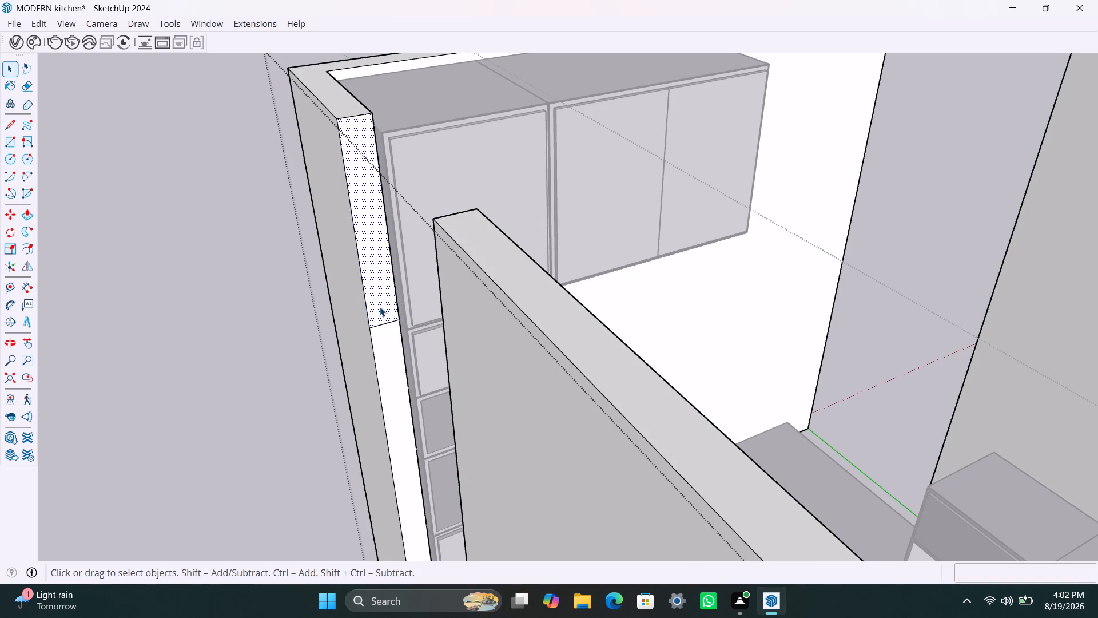
pyautogui.press('p')
pyautogui.click(380, 303)
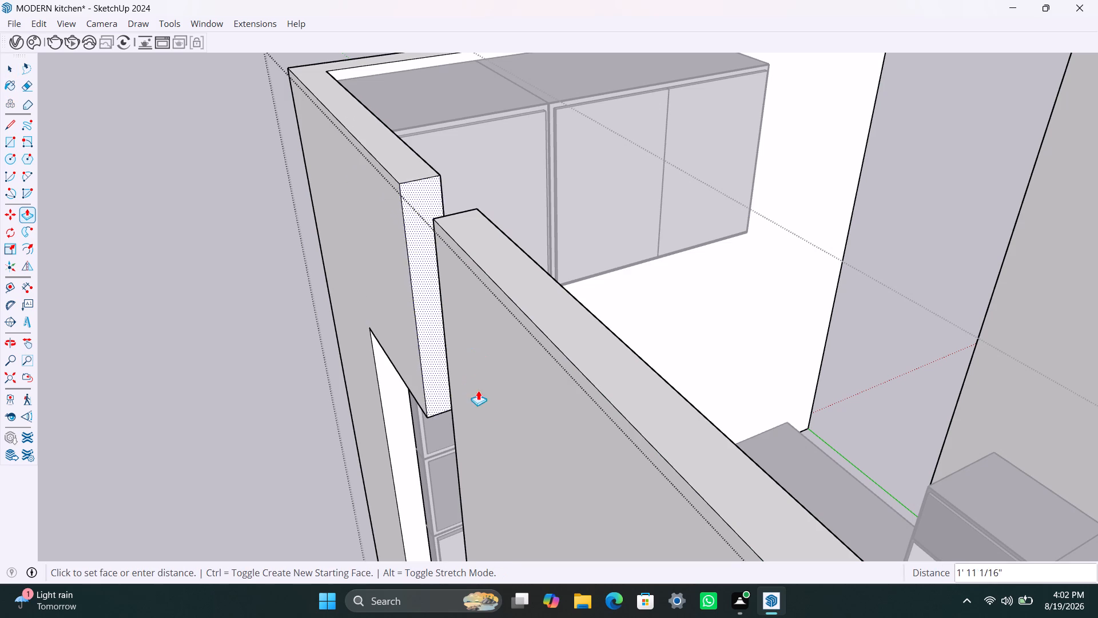
pyautogui.scroll(-3, 461, 361)
pyautogui.moveTo(436, 358); pyautogui.dragTo(643, 307, button='middle')
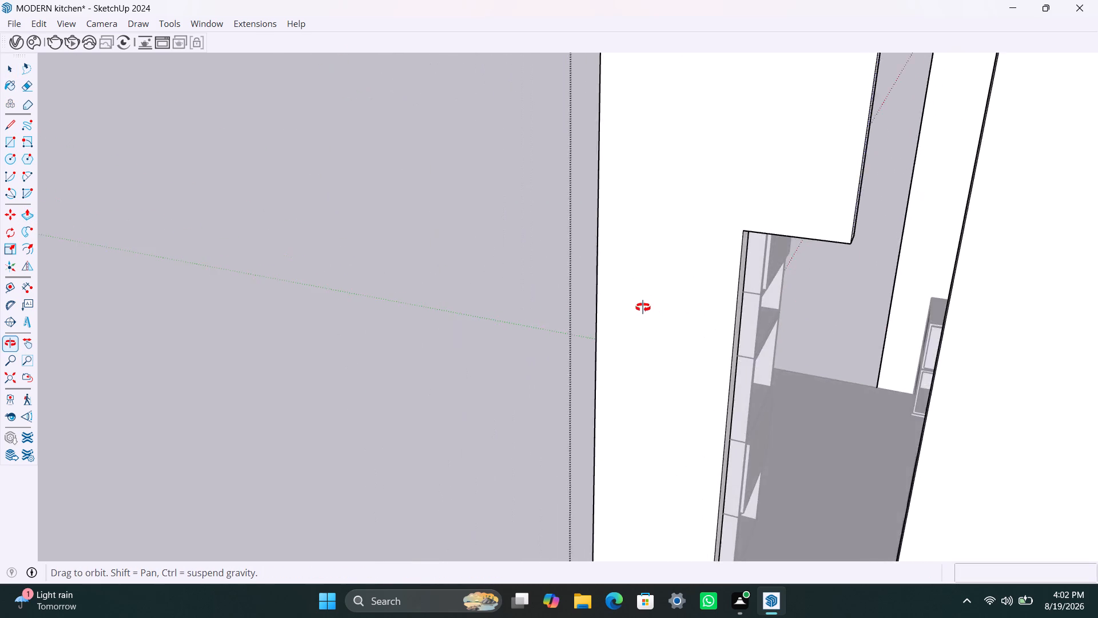
pyautogui.moveTo(643, 307); pyautogui.dragTo(587, 311, button='middle')
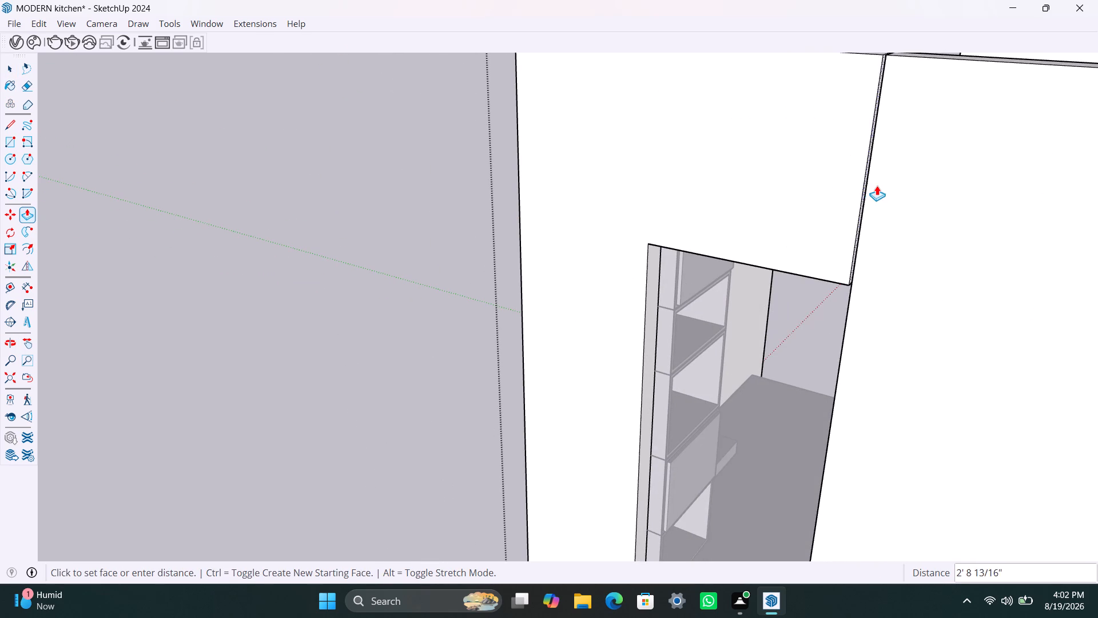
pyautogui.click(867, 205)
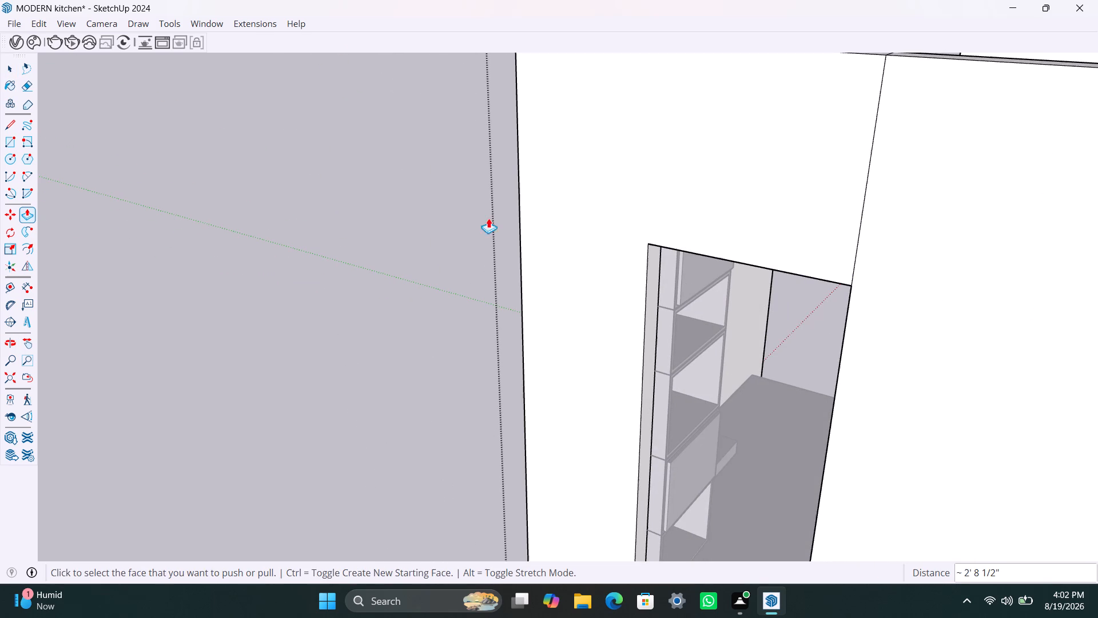
pyautogui.press('space')
pyautogui.click(372, 232)
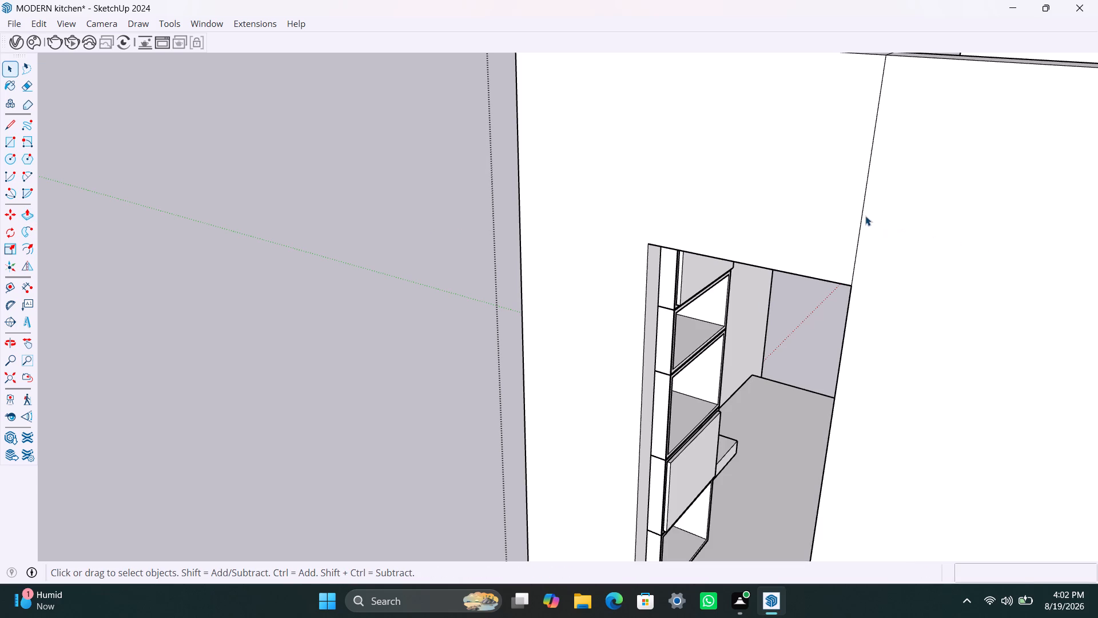
# Delete the leftover seam edges where the lintel meets the wall on the outer, top and inner faces, and close the group.
pyautogui.click(861, 210)
pyautogui.doubleClick(864, 212)
pyautogui.click(860, 218)
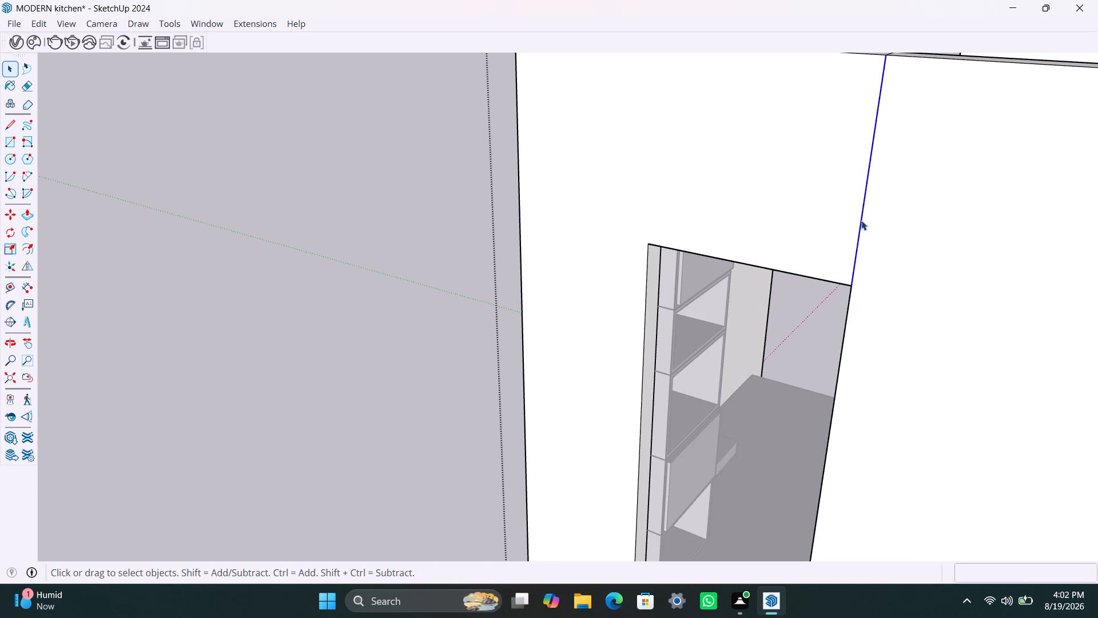
pyautogui.press('Delete')
pyautogui.scroll(-12, 733, 256)
pyautogui.moveTo(798, 213); pyautogui.dragTo(713, 393, button='middle')
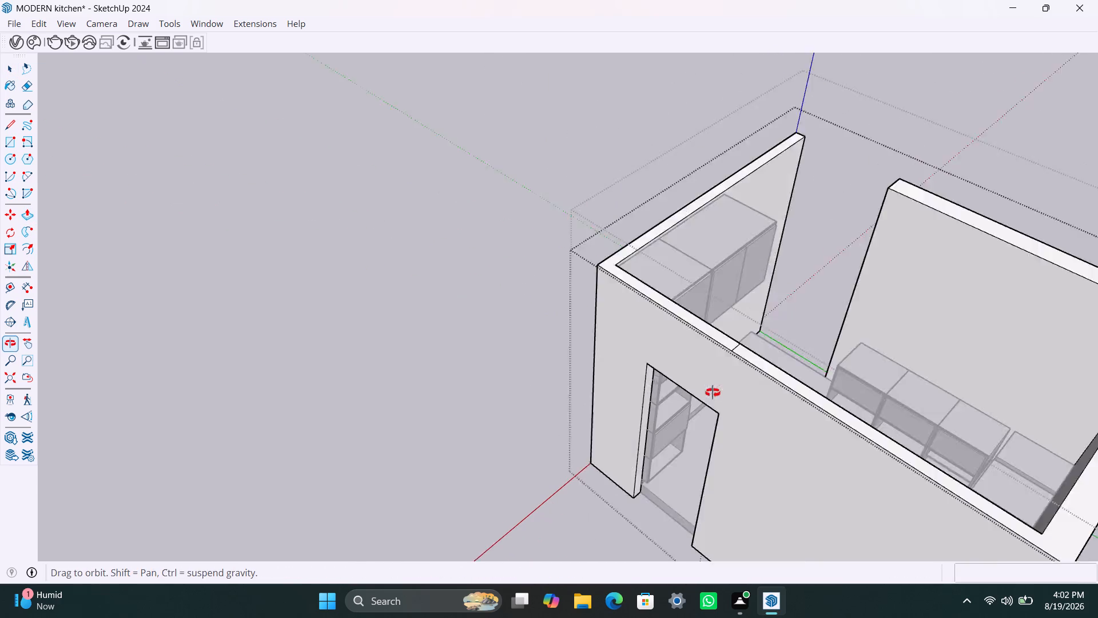
pyautogui.moveTo(713, 393); pyautogui.dragTo(713, 393, button='middle')
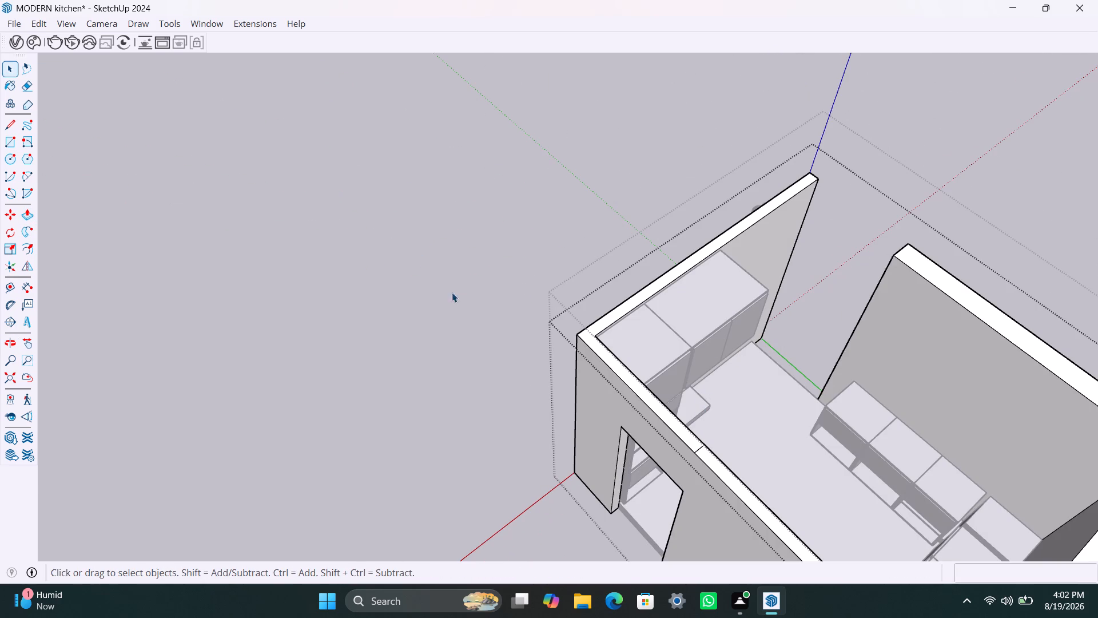
pyautogui.scroll(7, 706, 470)
pyautogui.click(696, 441)
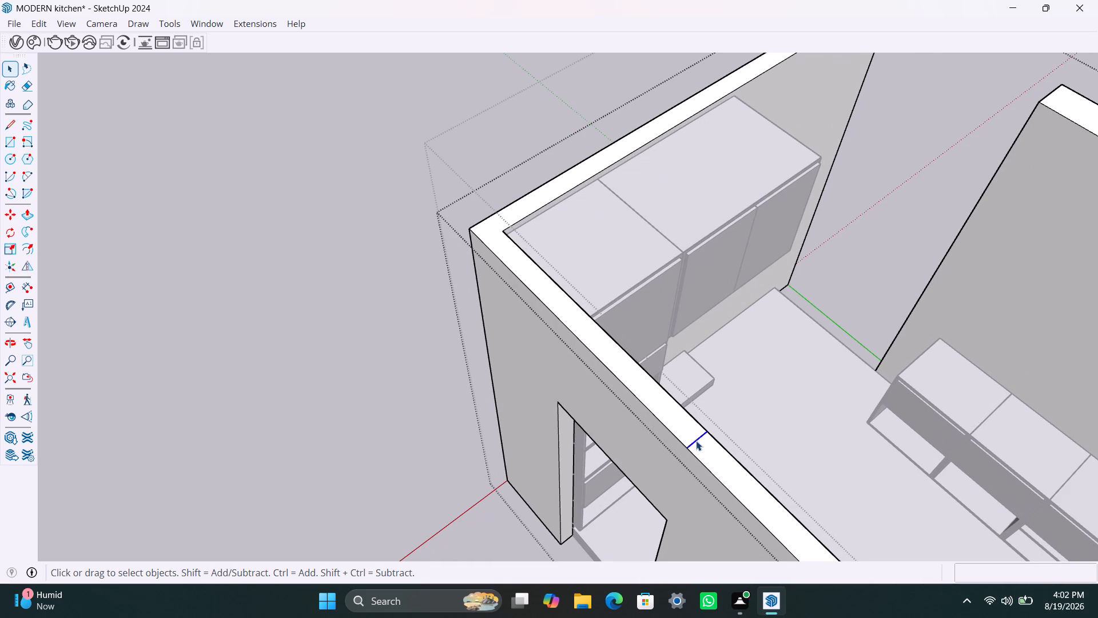
pyautogui.press('Delete')
pyautogui.scroll(-20, 671, 464)
pyautogui.moveTo(779, 418); pyautogui.dragTo(779, 418, button='middle')
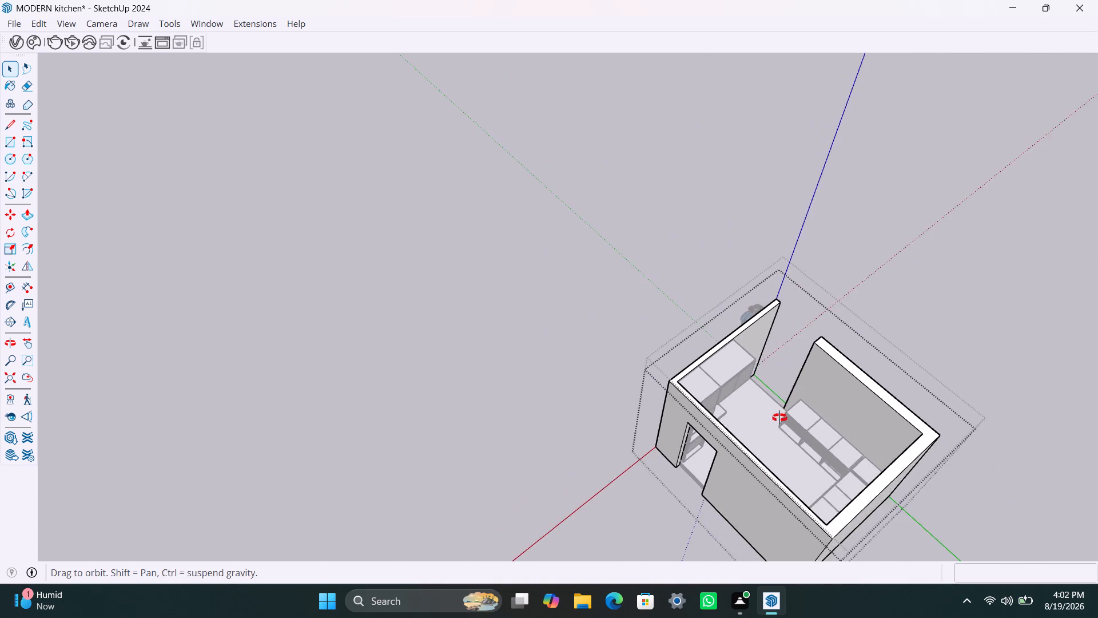
pyautogui.moveTo(779, 418); pyautogui.dragTo(349, 373, button='middle')
pyautogui.scroll(-4, 568, 478)
pyautogui.moveTo(578, 499); pyautogui.dragTo(437, 489, button='middle')
pyautogui.scroll(8, 428, 386)
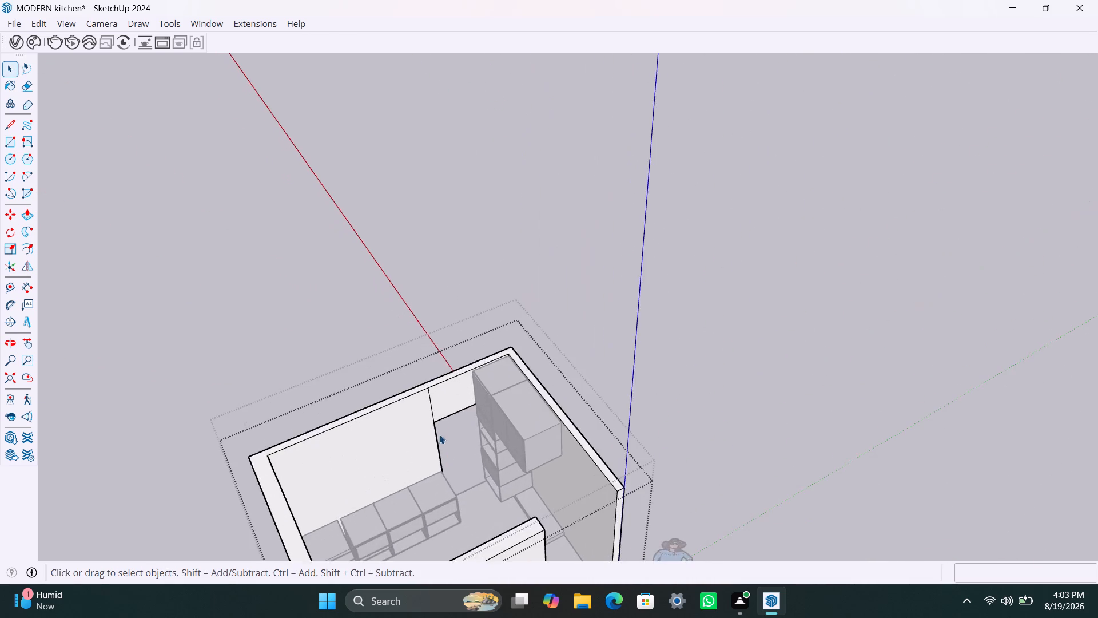
pyautogui.scroll(4, 439, 434)
pyautogui.click(428, 391)
pyautogui.press('Delete')
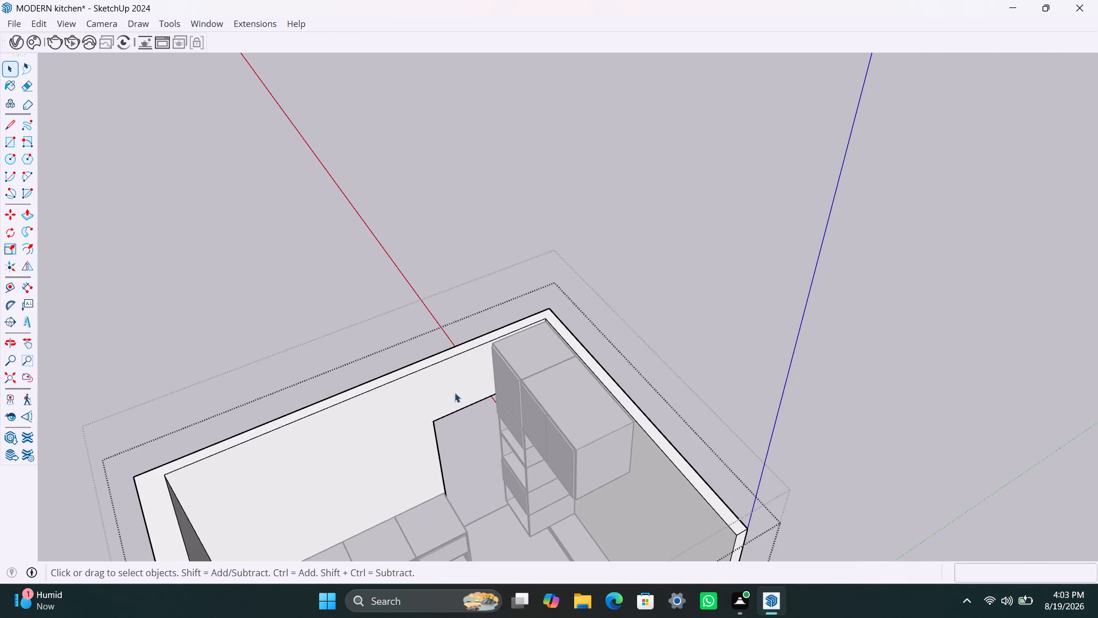
pyautogui.click(665, 293)
# Examine the kitchen interior from above, checking both wall openings and the ends of the base cabinet runs.
pyautogui.scroll(-3, 559, 433)
pyautogui.moveTo(536, 443); pyautogui.dragTo(436, 434, button='middle')
pyautogui.scroll(4, 468, 450)
pyautogui.moveTo(494, 479); pyautogui.dragTo(457, 475, button='middle')
pyautogui.scroll(-6, 469, 482)
pyautogui.middleClick(472, 488)
pyautogui.scroll(-3, 475, 486)
pyautogui.keyDown('shift'); pyautogui.moveTo(475, 486); pyautogui.dragTo(510, 385, button='middle'); pyautogui.keyUp('shift')
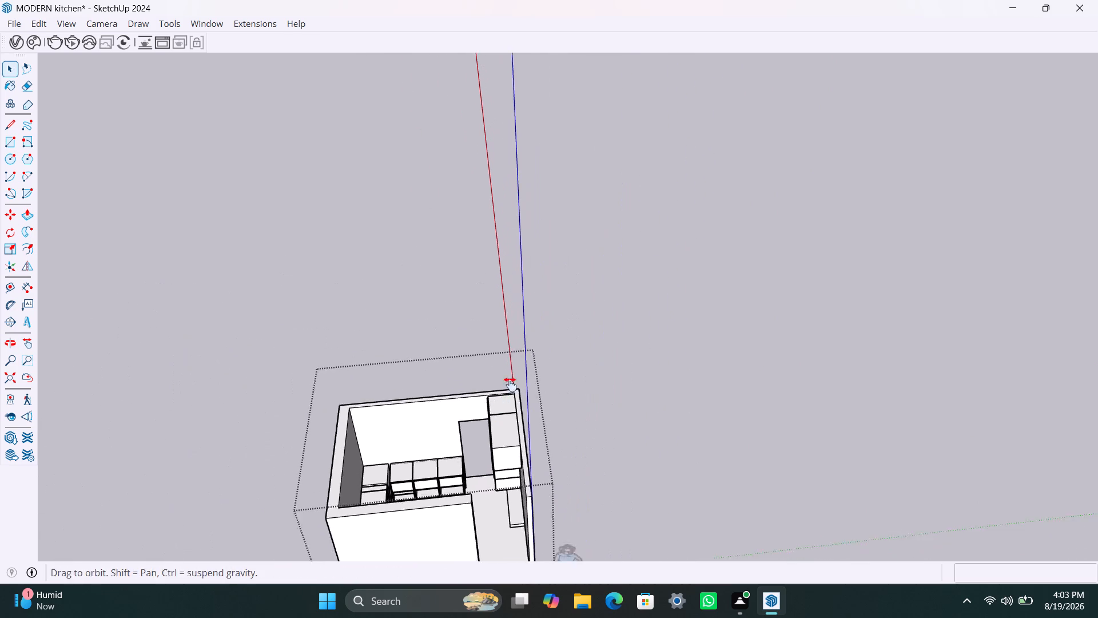
pyautogui.keyDown('shift'); pyautogui.moveTo(510, 385); pyautogui.dragTo(516, 369, button='middle'); pyautogui.keyUp('shift')
pyautogui.scroll(3, 514, 407)
pyautogui.moveTo(518, 434); pyautogui.dragTo(324, 462, button='middle')
pyautogui.scroll(4, 440, 395)
pyautogui.moveTo(461, 385); pyautogui.dragTo(304, 426, button='middle')
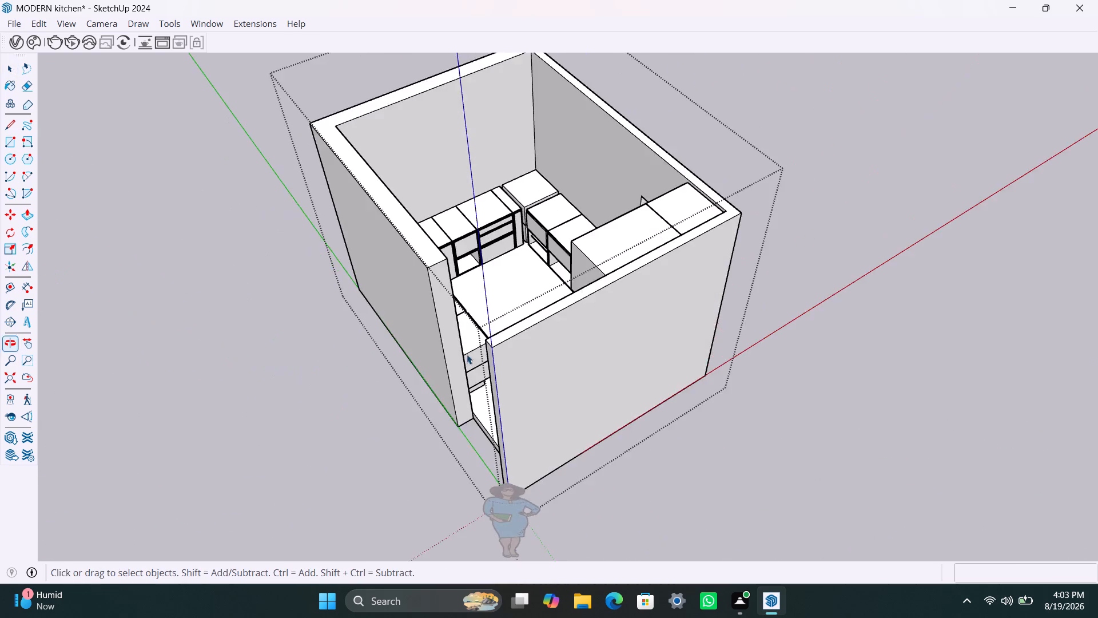
pyautogui.scroll(4, 498, 326)
pyautogui.moveTo(494, 323); pyautogui.dragTo(443, 415, button='middle')
pyautogui.scroll(2, 448, 382)
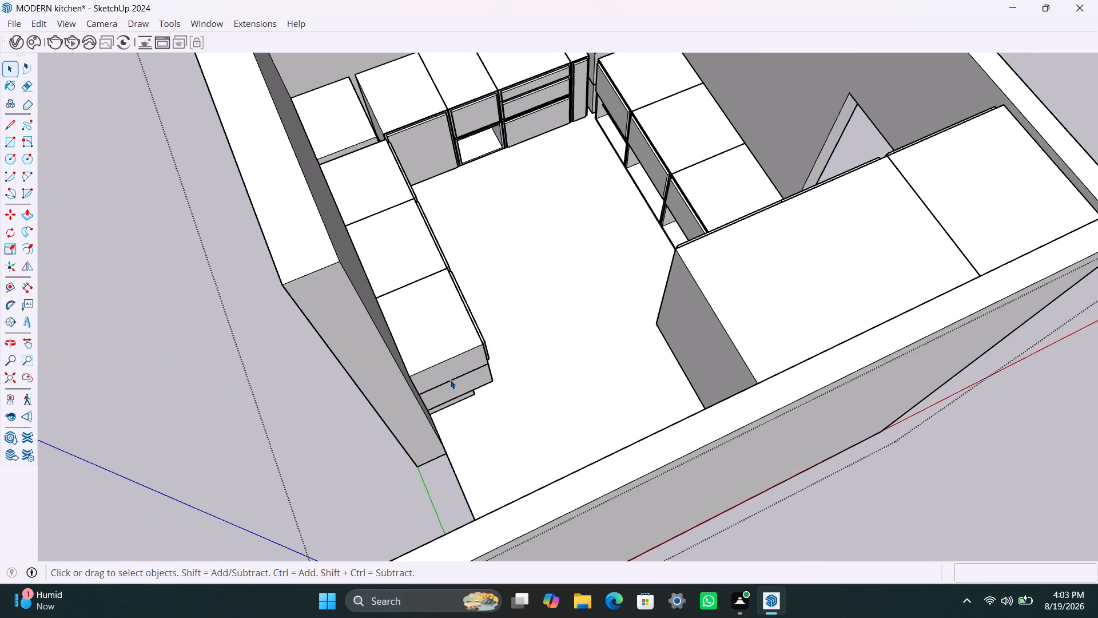
pyautogui.scroll(-4, 458, 375)
pyautogui.moveTo(503, 377); pyautogui.dragTo(434, 407, button='middle')
pyautogui.scroll(6, 439, 398)
pyautogui.moveTo(455, 386); pyautogui.dragTo(413, 402, button='middle')
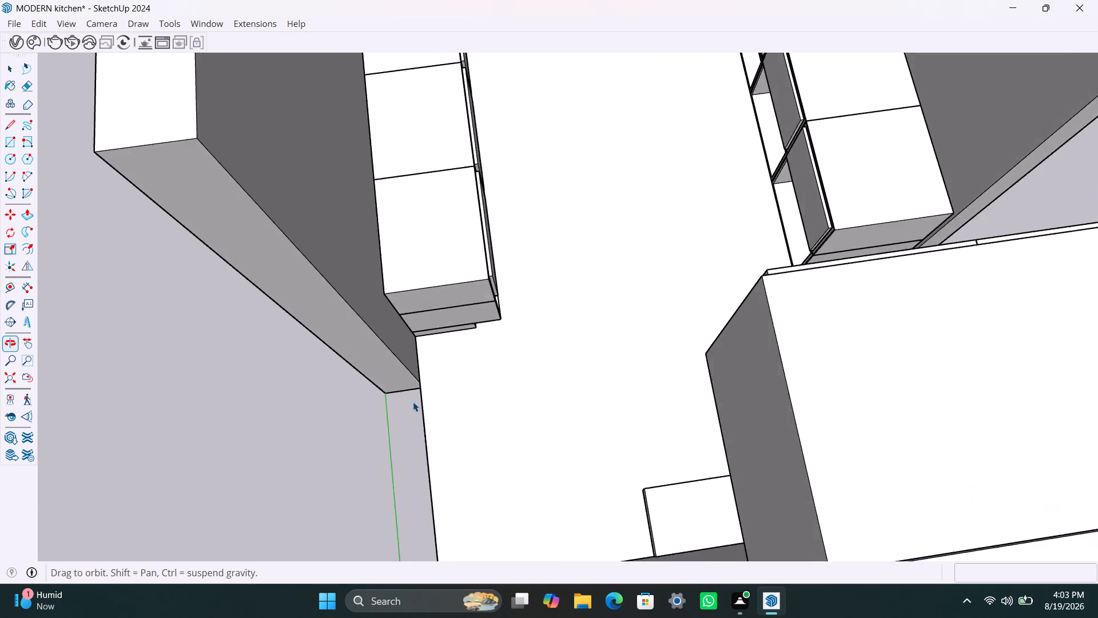
pyautogui.moveTo(413, 402); pyautogui.dragTo(405, 406, button='middle')
pyautogui.scroll(-2, 562, 341)
pyautogui.moveTo(561, 351); pyautogui.dragTo(542, 365, button='middle')
pyautogui.scroll(2, 821, 317)
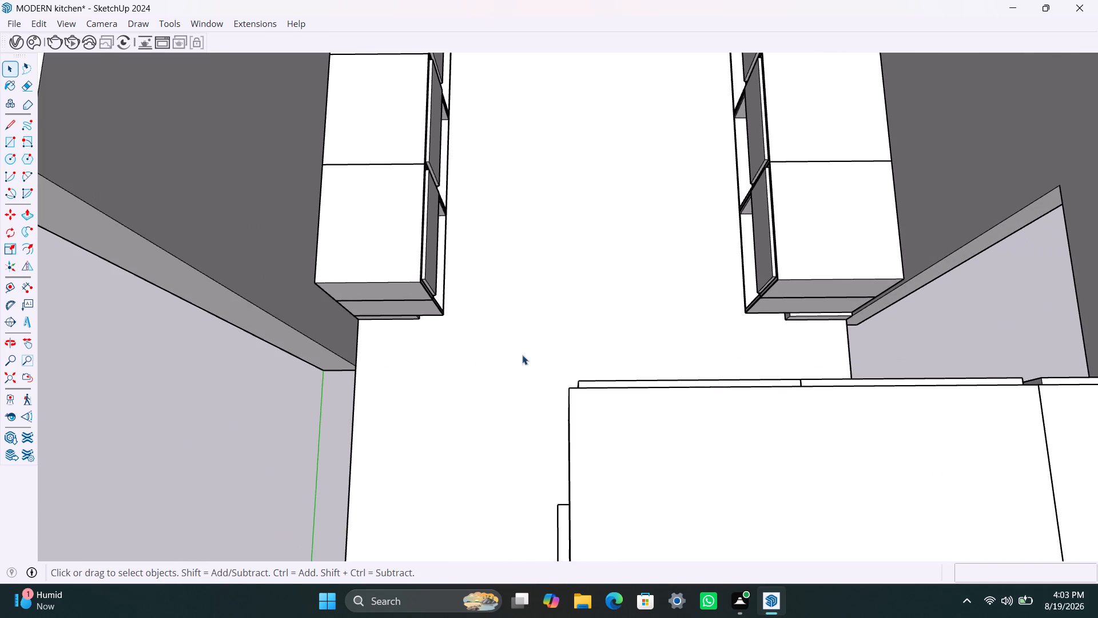
# Open the plinth group and push the end face of its right-hand arm in about 13/16", flush with the cabinet end.
pyautogui.scroll(7, 886, 316)
pyautogui.tripleClick(798, 314)
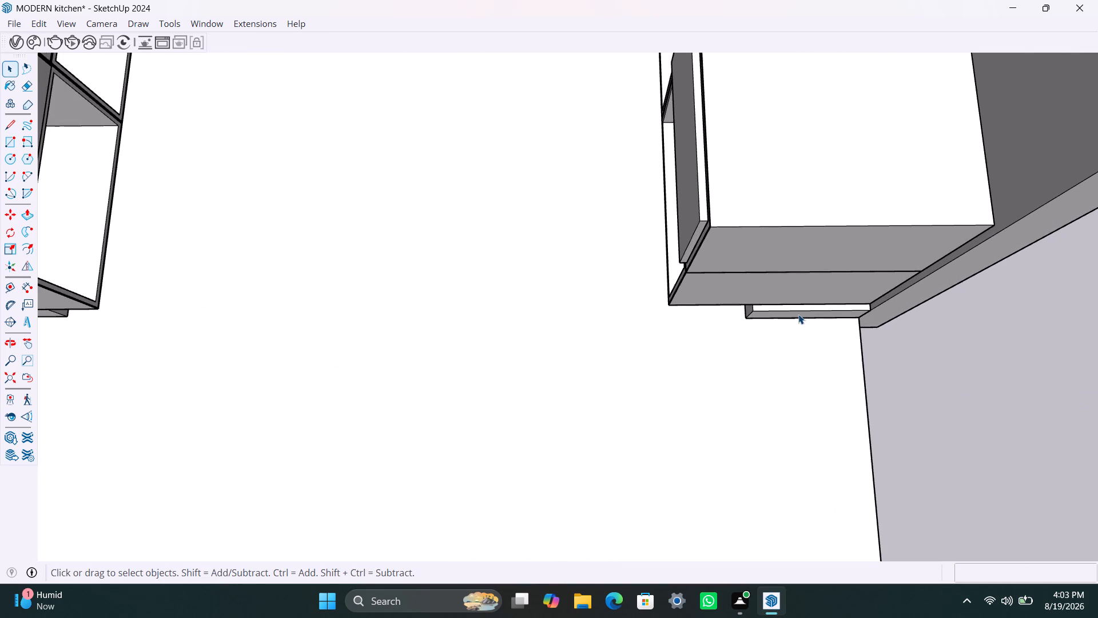
pyautogui.tripleClick(798, 315)
pyautogui.click(798, 315)
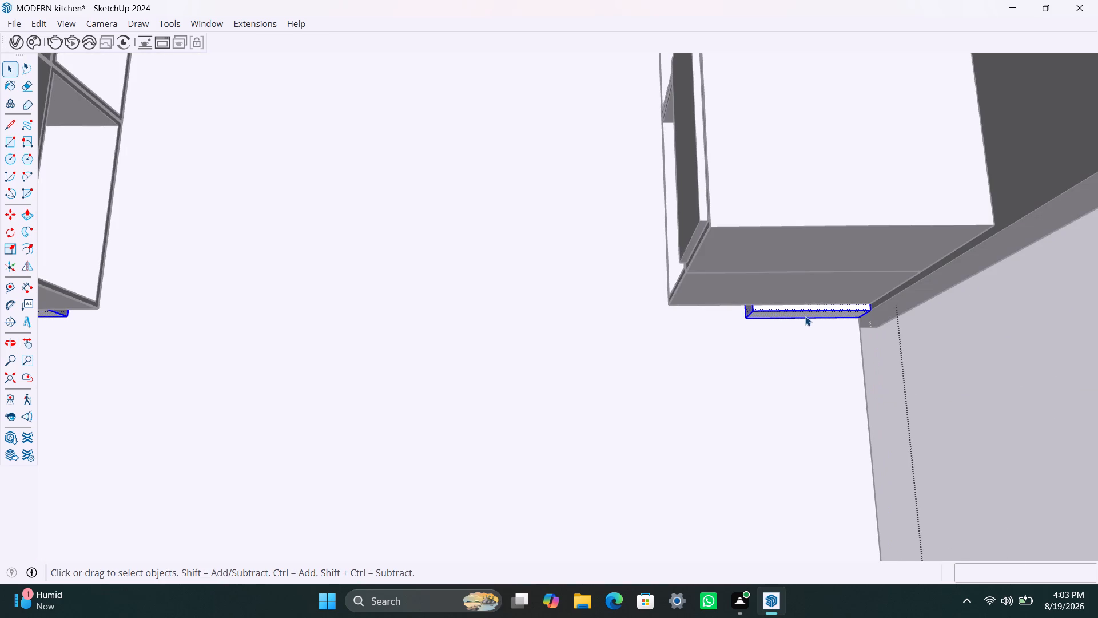
pyautogui.scroll(4, 805, 316)
pyautogui.click(806, 316)
pyautogui.press('p')
pyautogui.click(806, 315)
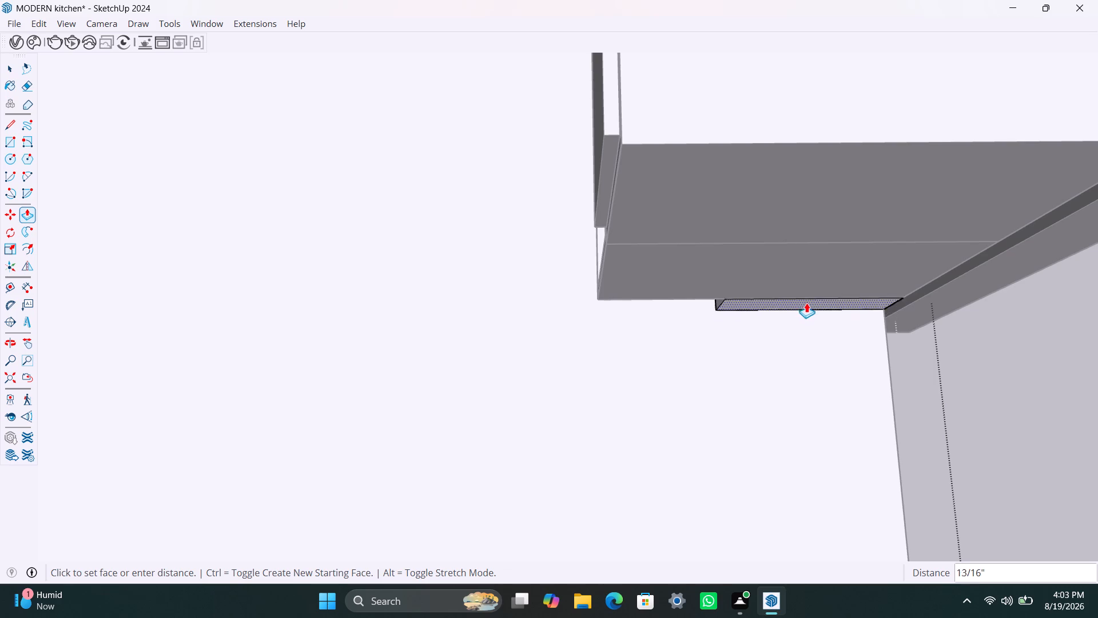
pyautogui.click(812, 290)
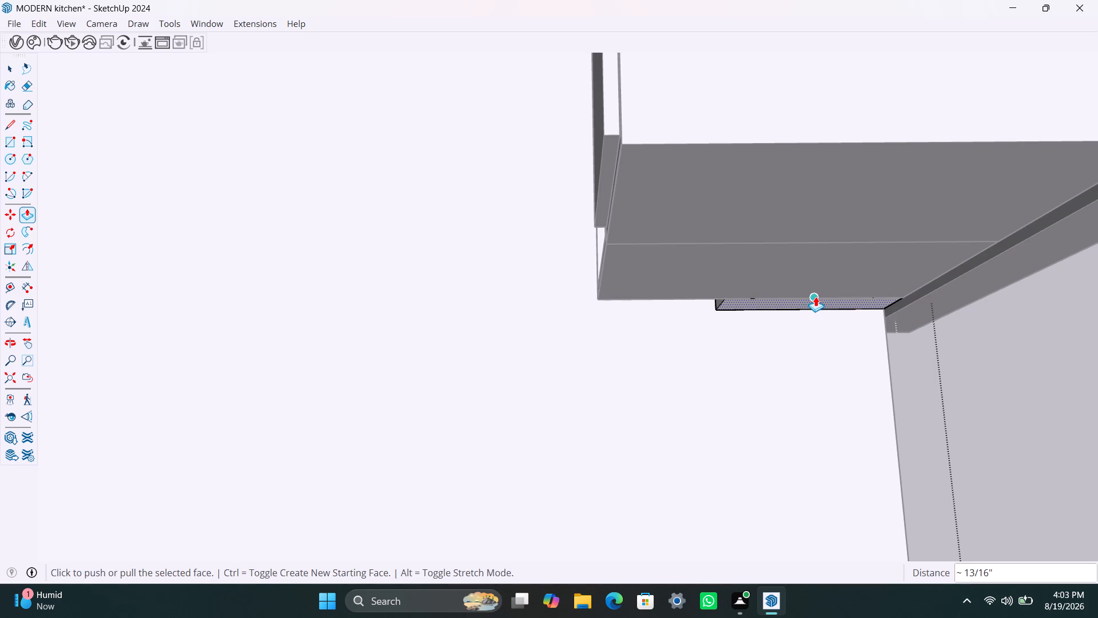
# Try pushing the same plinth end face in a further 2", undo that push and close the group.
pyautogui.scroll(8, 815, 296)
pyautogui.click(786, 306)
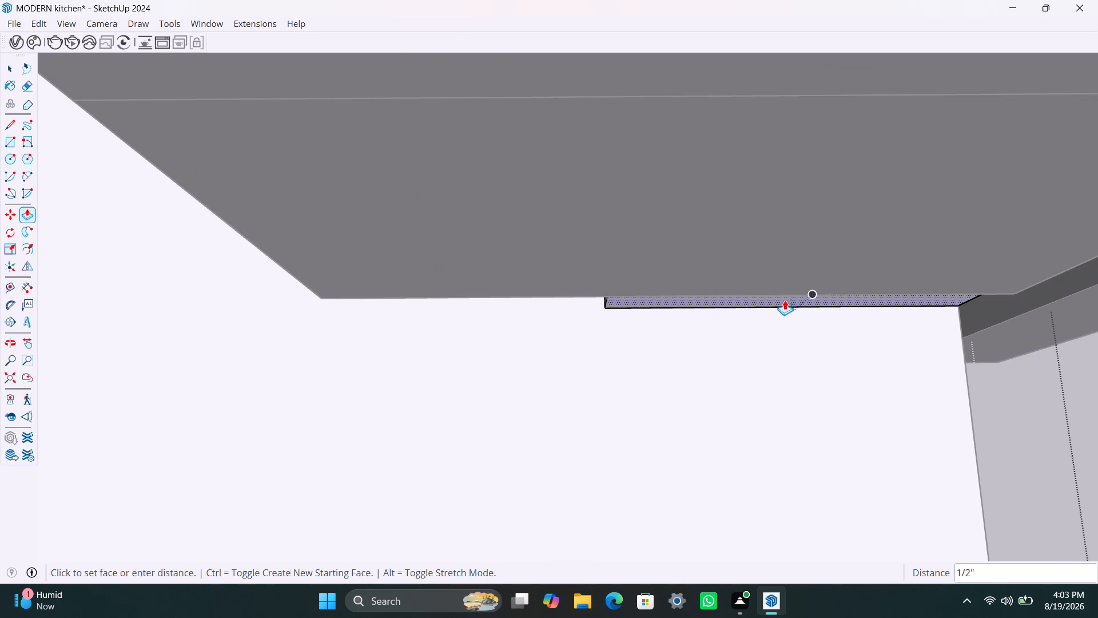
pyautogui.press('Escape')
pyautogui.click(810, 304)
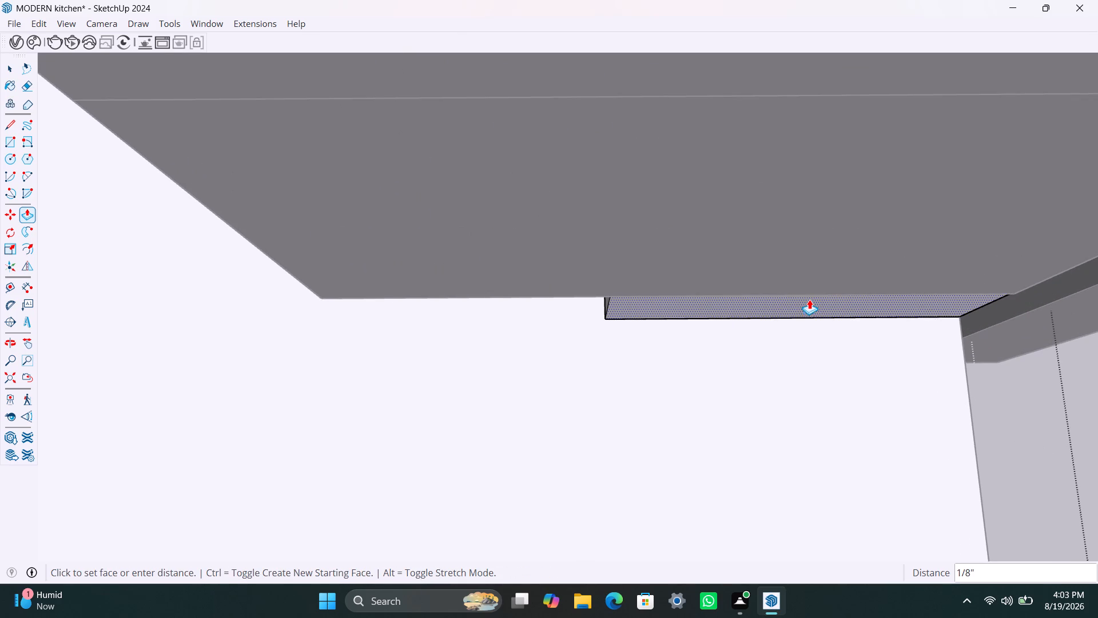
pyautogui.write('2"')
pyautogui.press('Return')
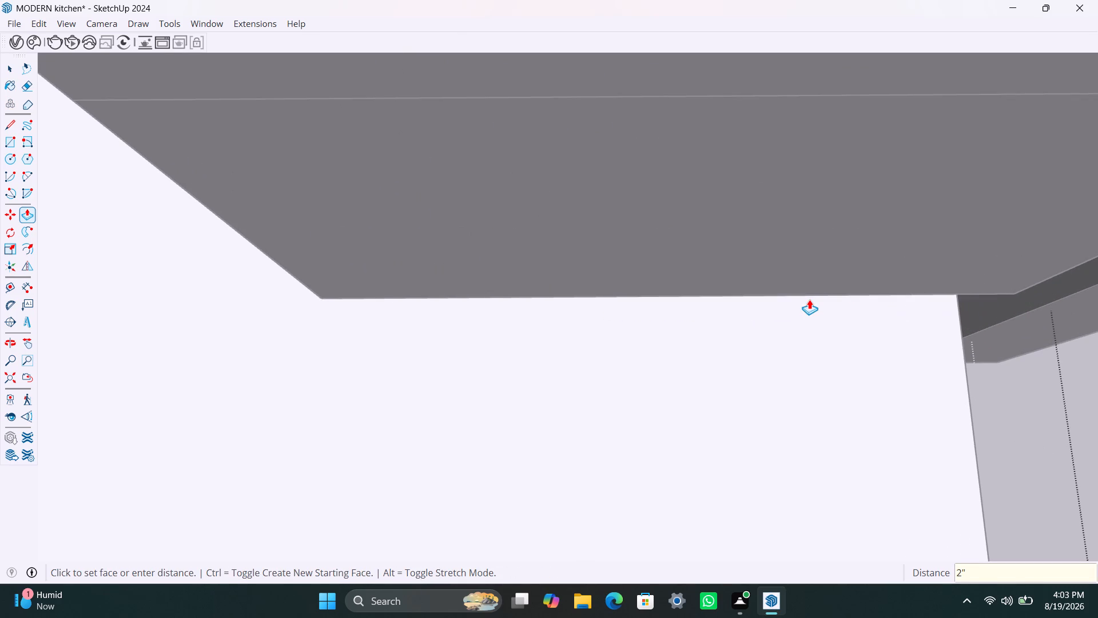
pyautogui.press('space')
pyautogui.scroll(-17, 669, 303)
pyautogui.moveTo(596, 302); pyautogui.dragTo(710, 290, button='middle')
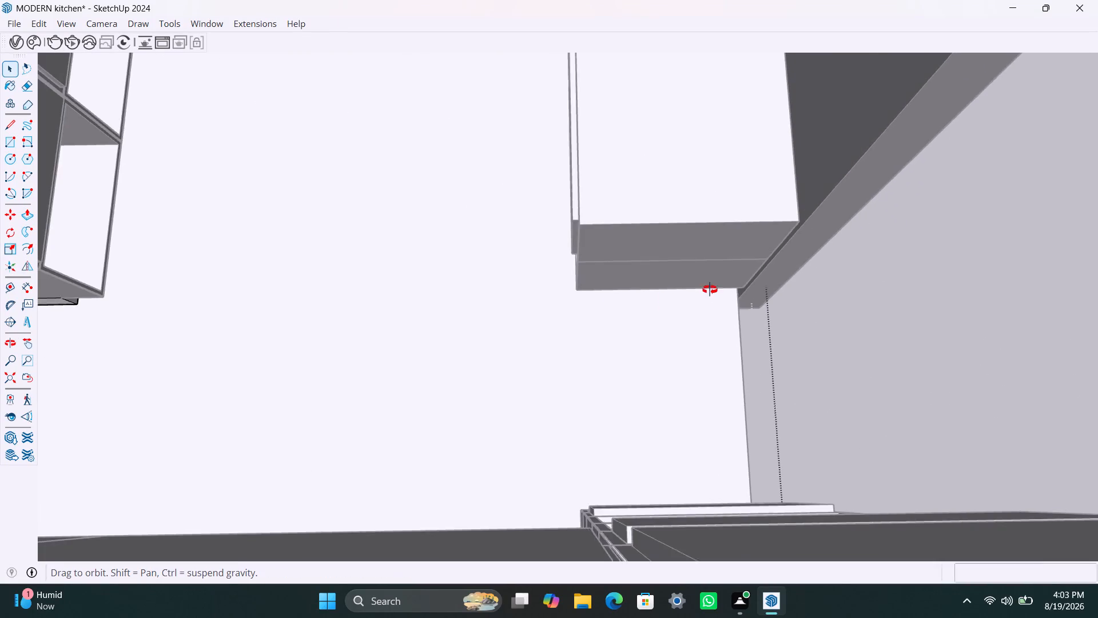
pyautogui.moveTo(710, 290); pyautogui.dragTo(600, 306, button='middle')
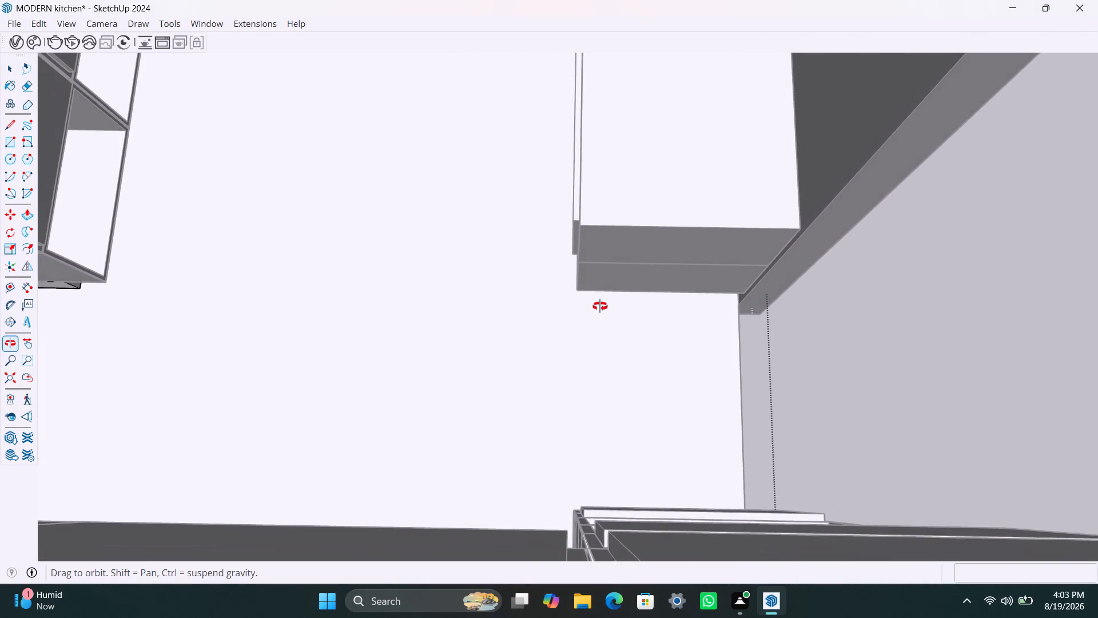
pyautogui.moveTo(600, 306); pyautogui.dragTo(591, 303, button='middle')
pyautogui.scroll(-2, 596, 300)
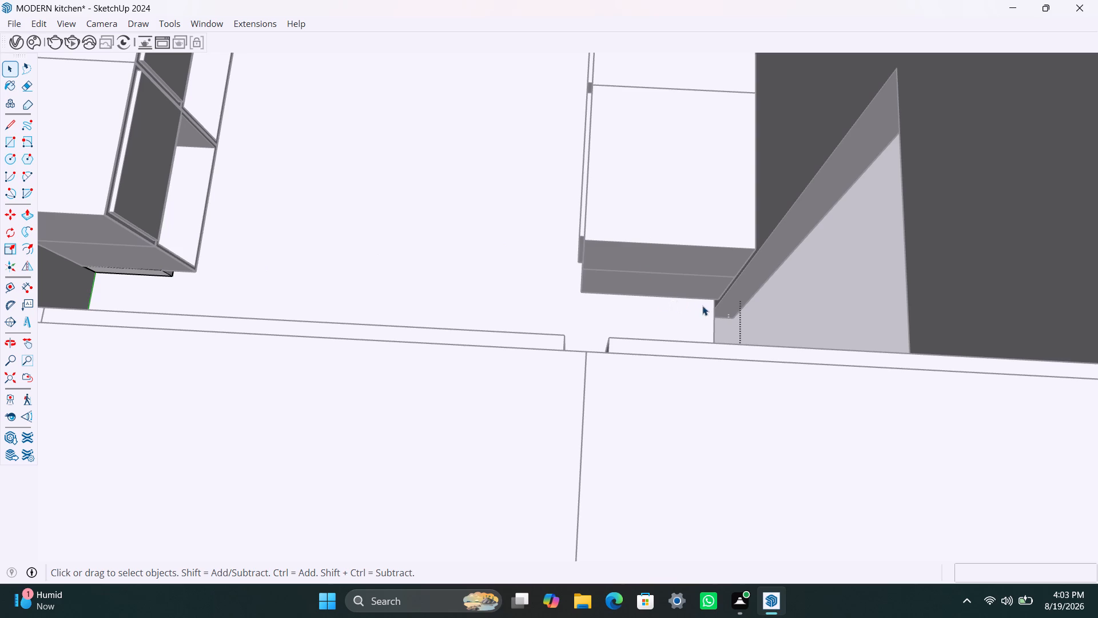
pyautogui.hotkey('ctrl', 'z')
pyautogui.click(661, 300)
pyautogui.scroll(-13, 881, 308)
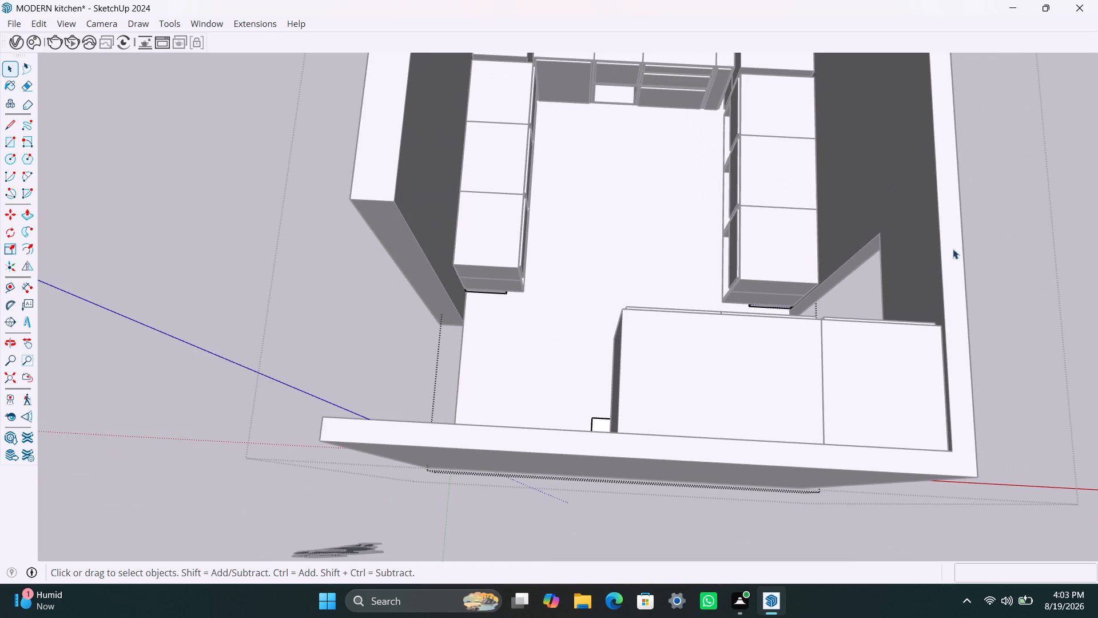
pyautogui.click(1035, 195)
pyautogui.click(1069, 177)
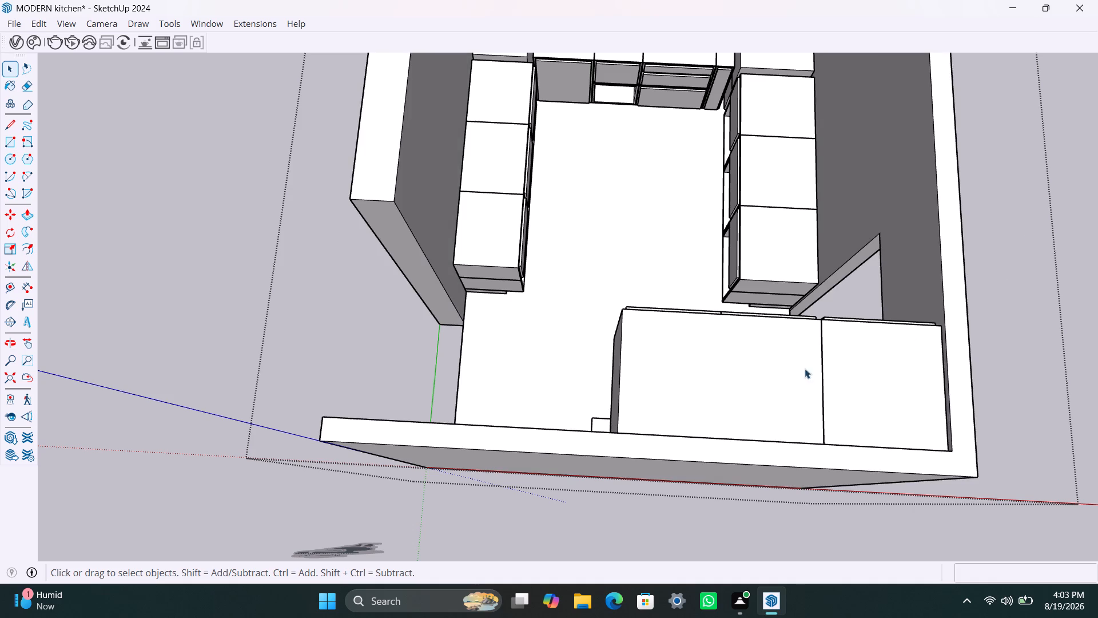
# Copy the U-shaped plinth about 2' 9 7/16" up onto the base cabinets, align its corner with the cabinet top's rear corner, and close the group.
pyautogui.scroll(3, 706, 332)
pyautogui.click(767, 301)
pyautogui.scroll(8, 767, 301)
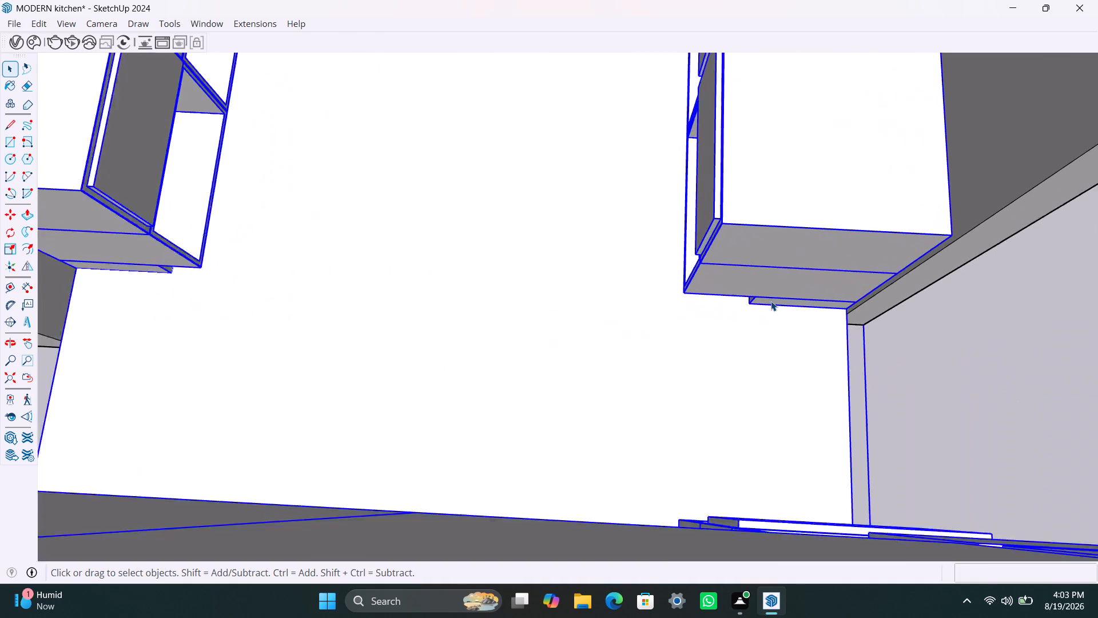
pyautogui.tripleClick(771, 301)
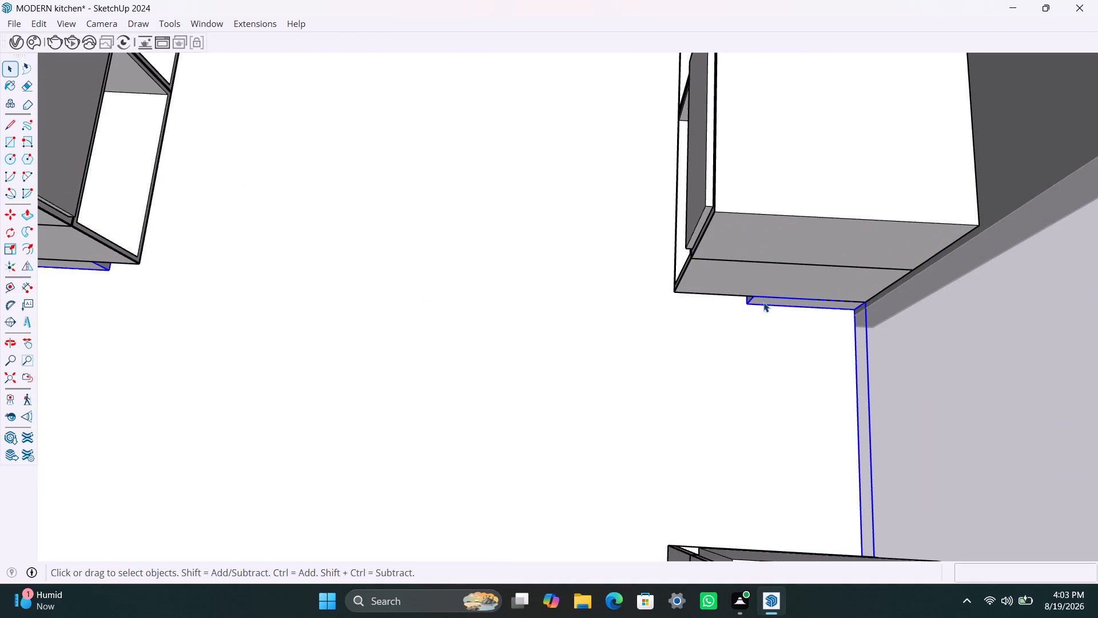
pyautogui.press('m')
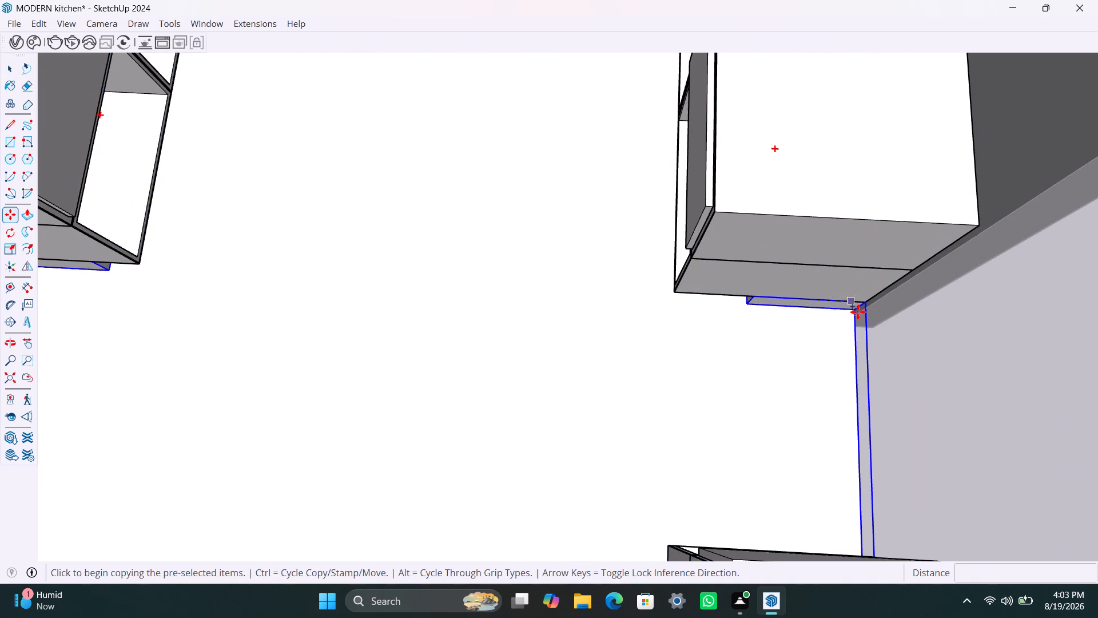
pyautogui.click(859, 312)
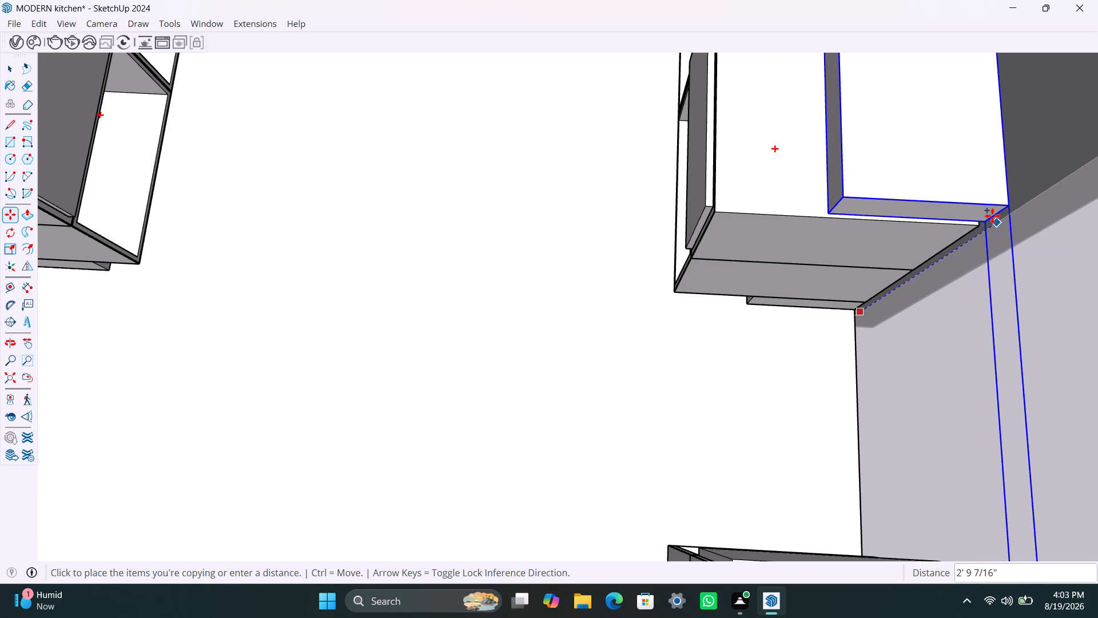
pyautogui.click(992, 216)
pyautogui.scroll(6, 985, 225)
pyautogui.click(992, 219)
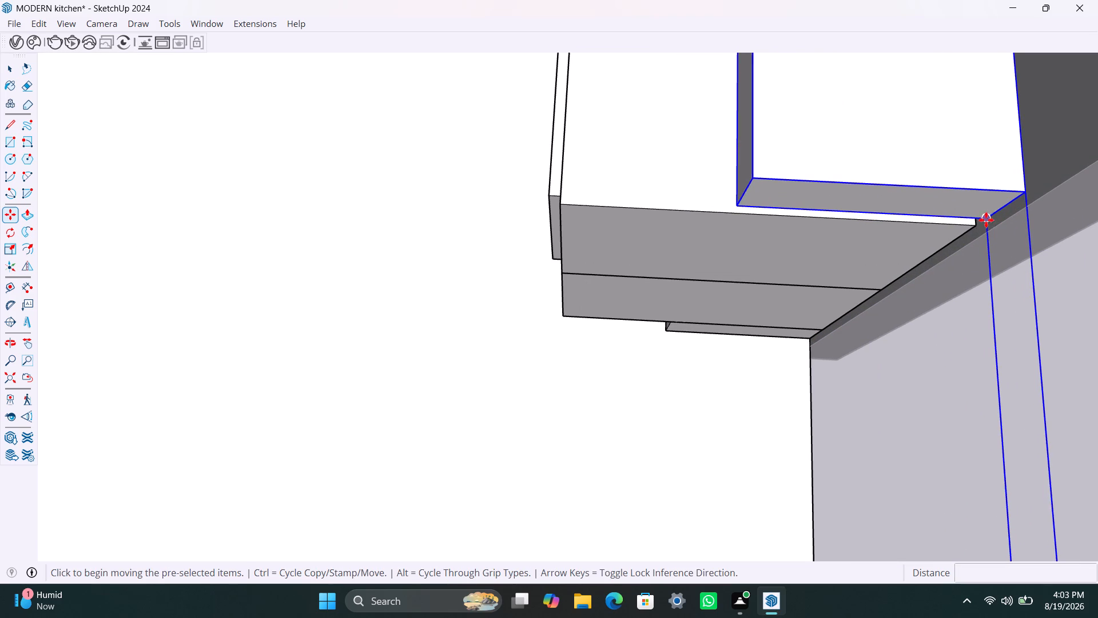
pyautogui.click(979, 226)
pyautogui.press('space')
pyautogui.scroll(-5, 620, 271)
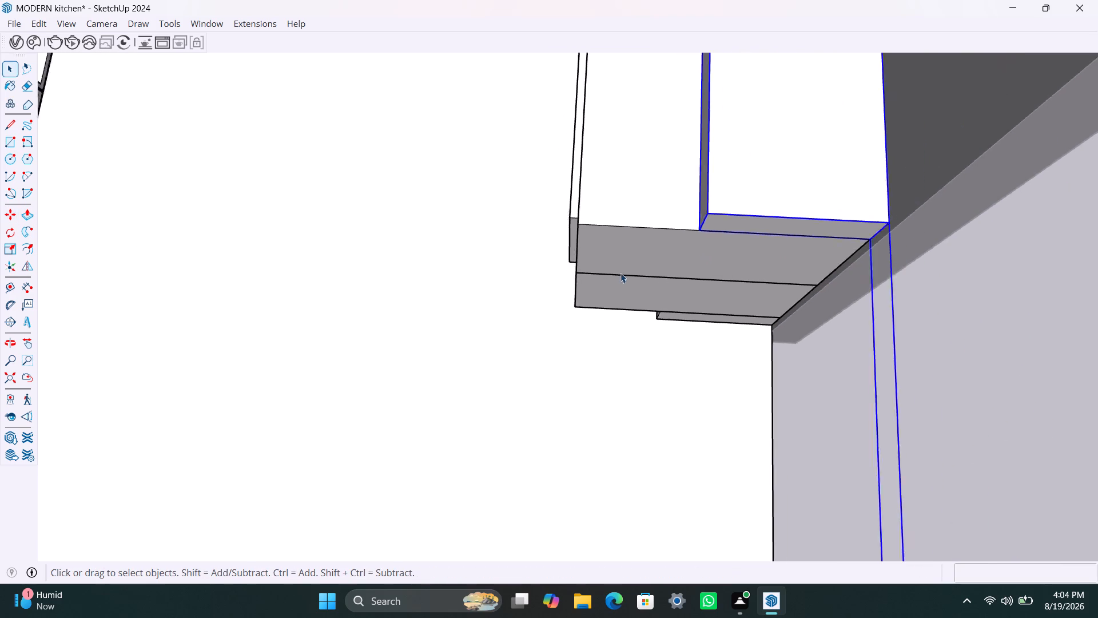
pyautogui.scroll(-16, 620, 273)
pyautogui.scroll(-4, 550, 208)
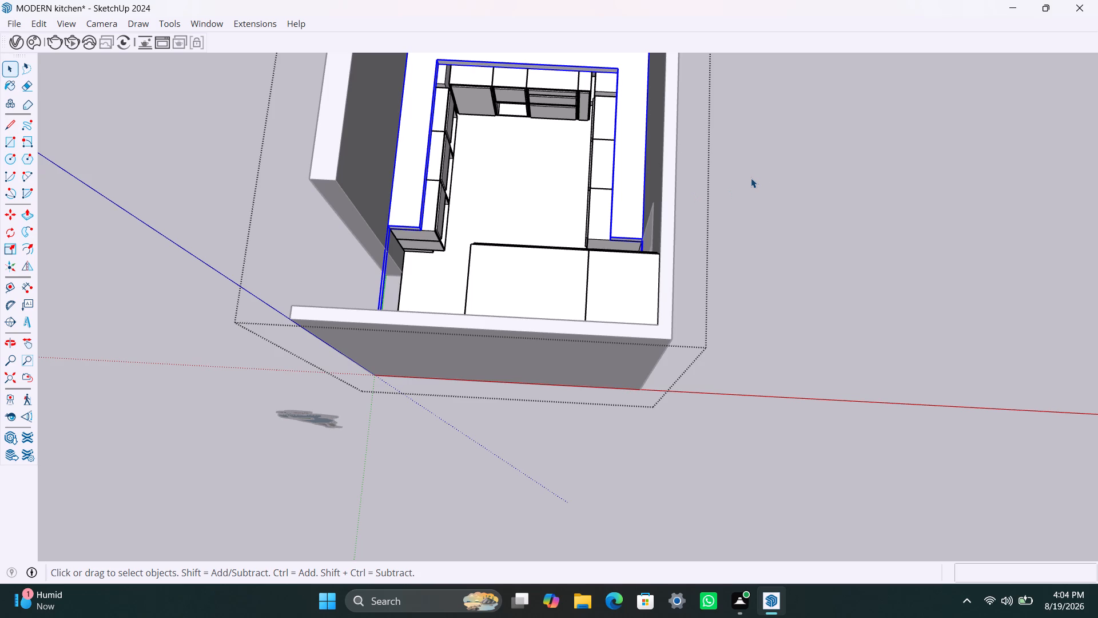
pyautogui.press('space')
pyautogui.click(751, 178)
# Open the copied U-shape and extrude its back inner face about 9 13/16" to the cabinet fronts, plus a 2" overhang.
pyautogui.scroll(-4, 542, 209)
pyautogui.scroll(8, 519, 169)
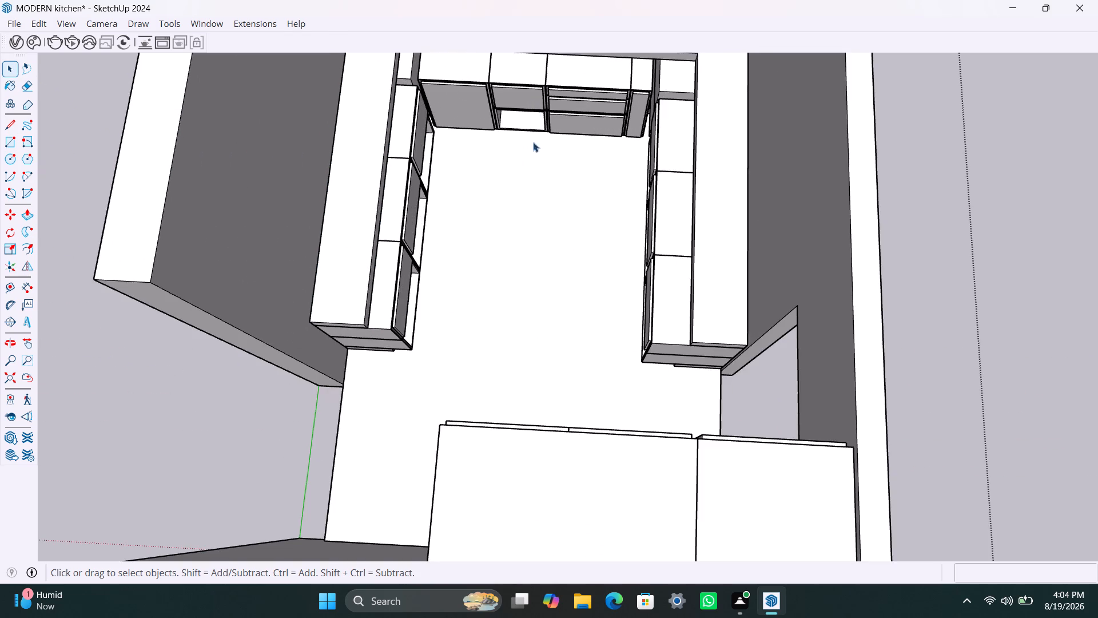
pyautogui.scroll(-4, 535, 179)
pyautogui.keyDown('shift'); pyautogui.moveTo(536, 193); pyautogui.dragTo(547, 264, button='middle'); pyautogui.keyUp('shift')
pyautogui.scroll(6, 541, 177)
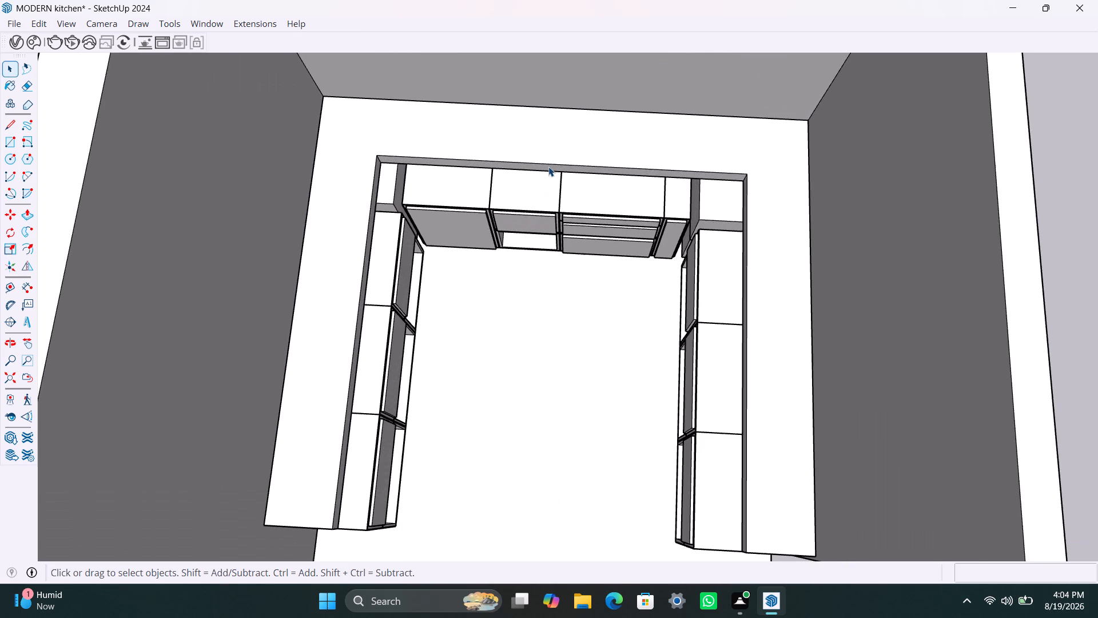
pyautogui.doubleClick(548, 167)
pyautogui.click(550, 170)
pyautogui.tripleClick(551, 169)
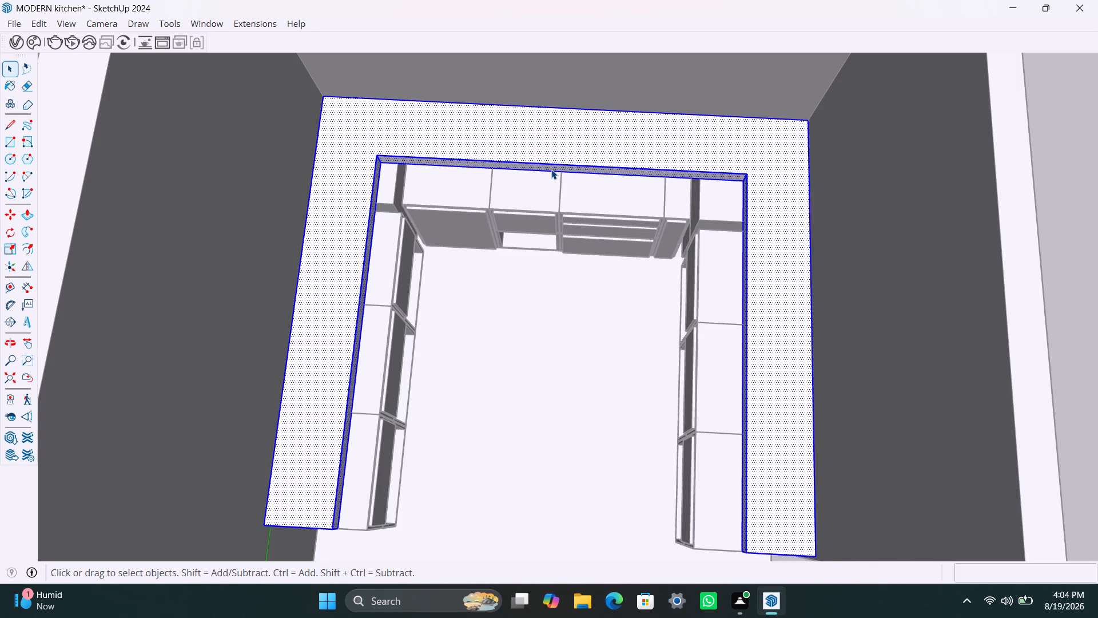
pyautogui.click(551, 169)
pyautogui.scroll(5, 551, 168)
pyautogui.click(551, 168)
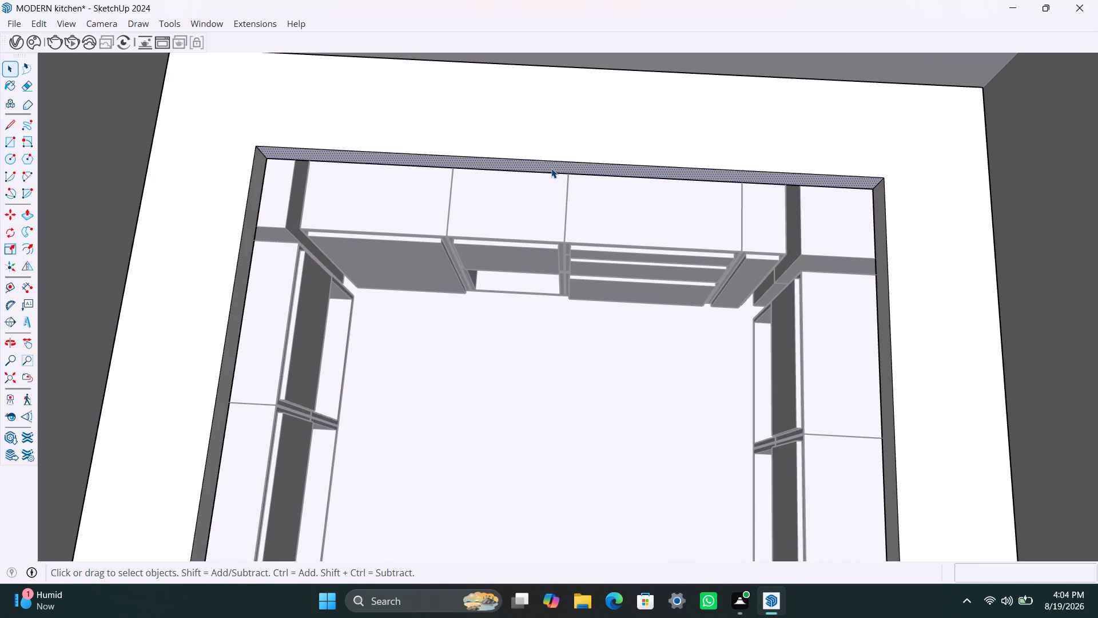
pyautogui.press('p')
pyautogui.click(551, 168)
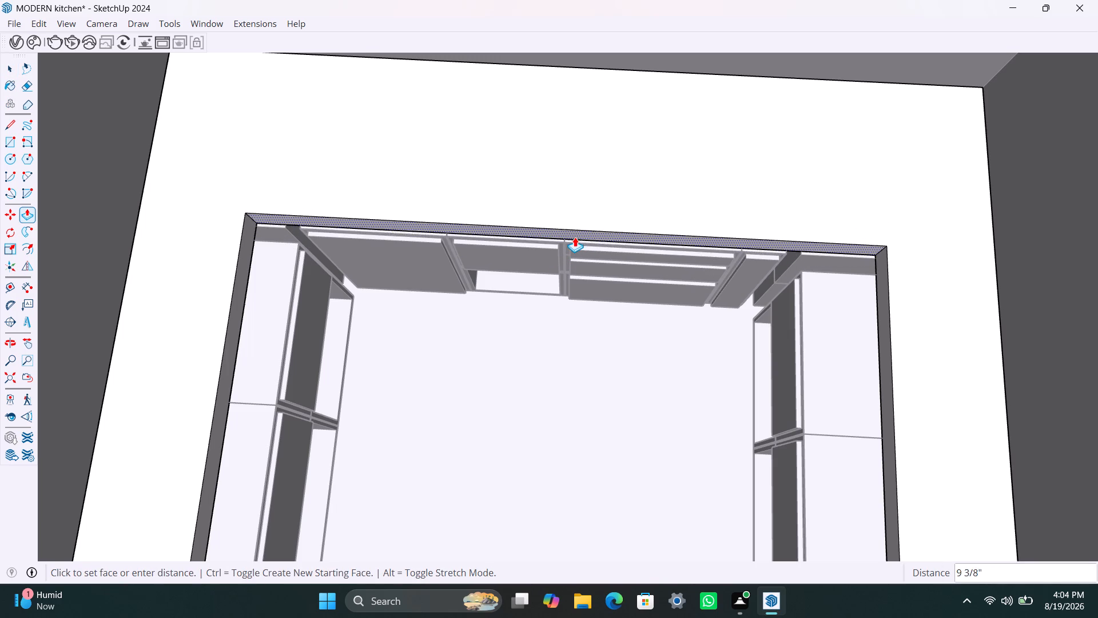
pyautogui.click(572, 240)
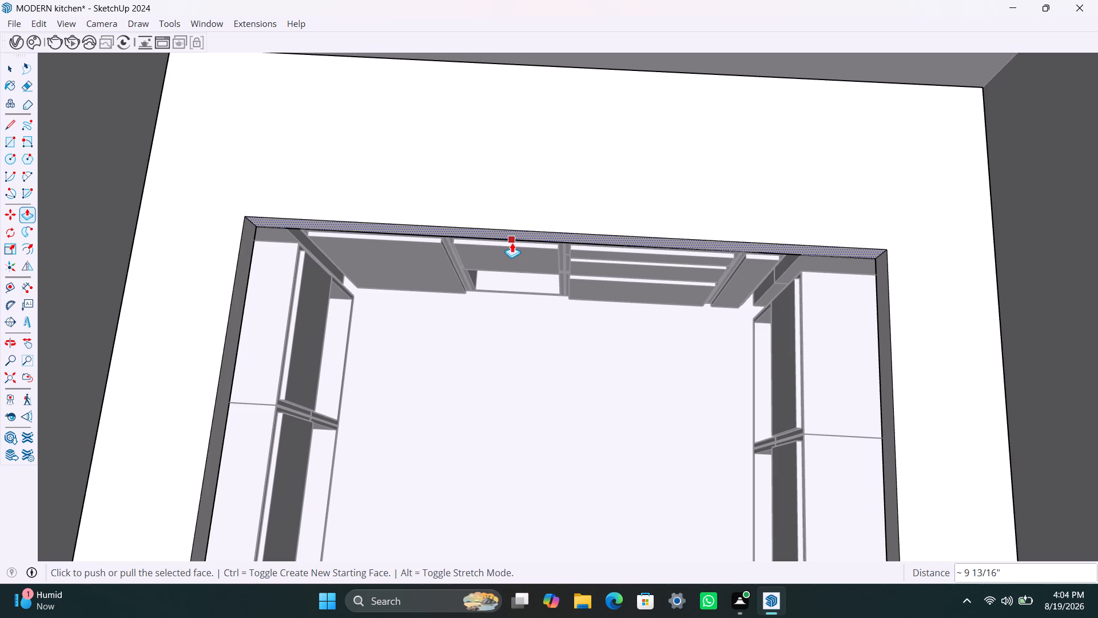
pyautogui.click(532, 232)
pyautogui.write('2"')
pyautogui.press('Return')
pyautogui.press('space')
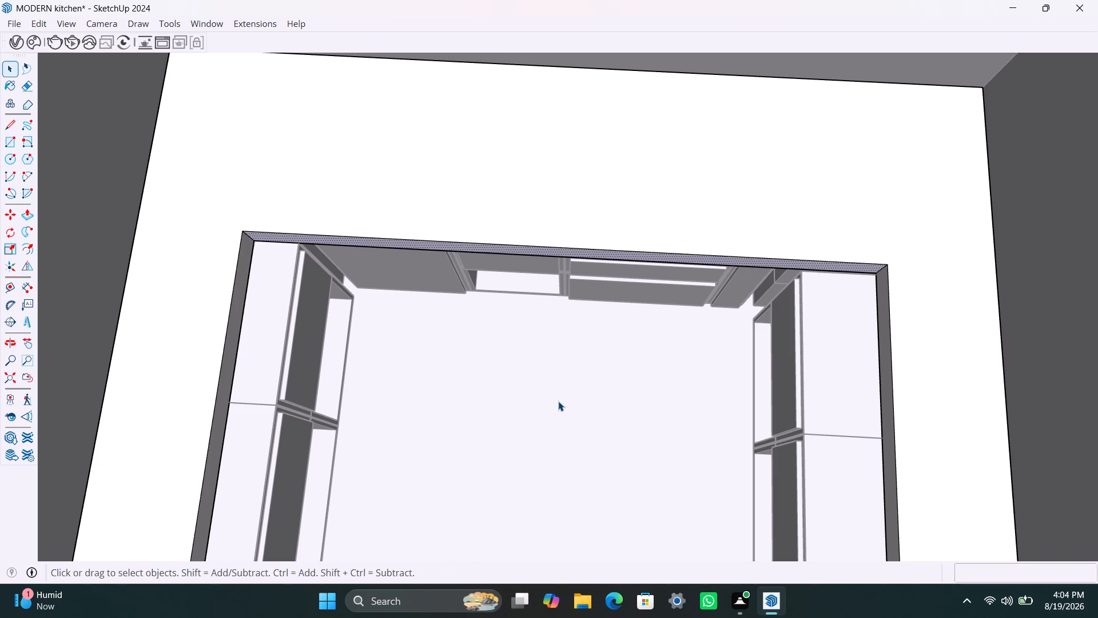
# Extrude the inner face of the right-hand arm about 9 13/16" to the cabinet fronts, plus a 2" overhang.
pyautogui.click(885, 339)
pyautogui.click(885, 340)
pyautogui.press('p')
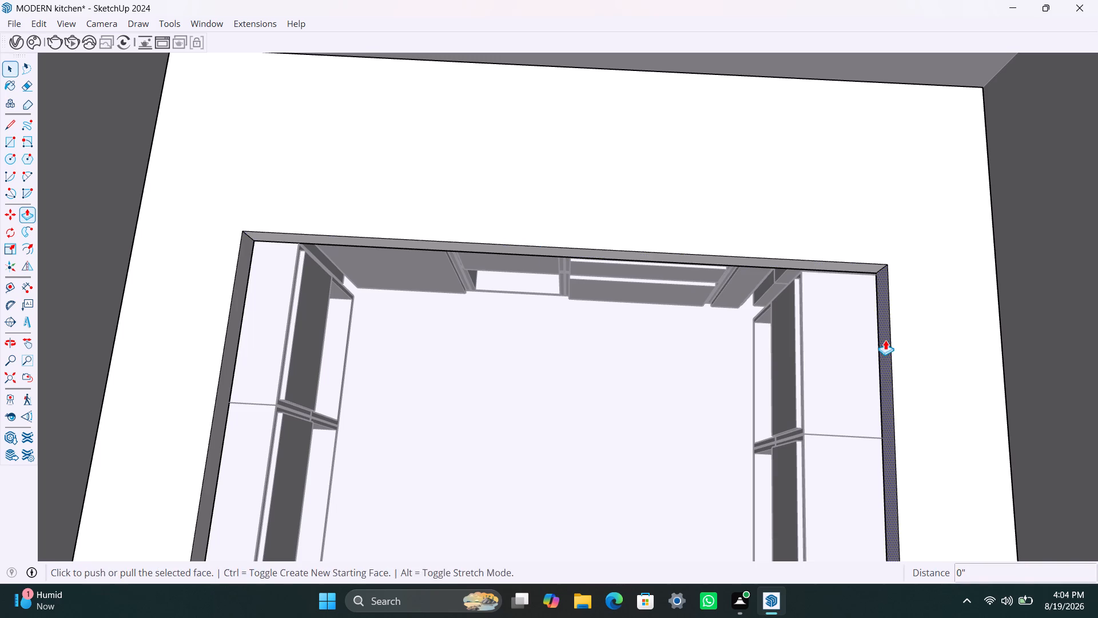
pyautogui.click(885, 340)
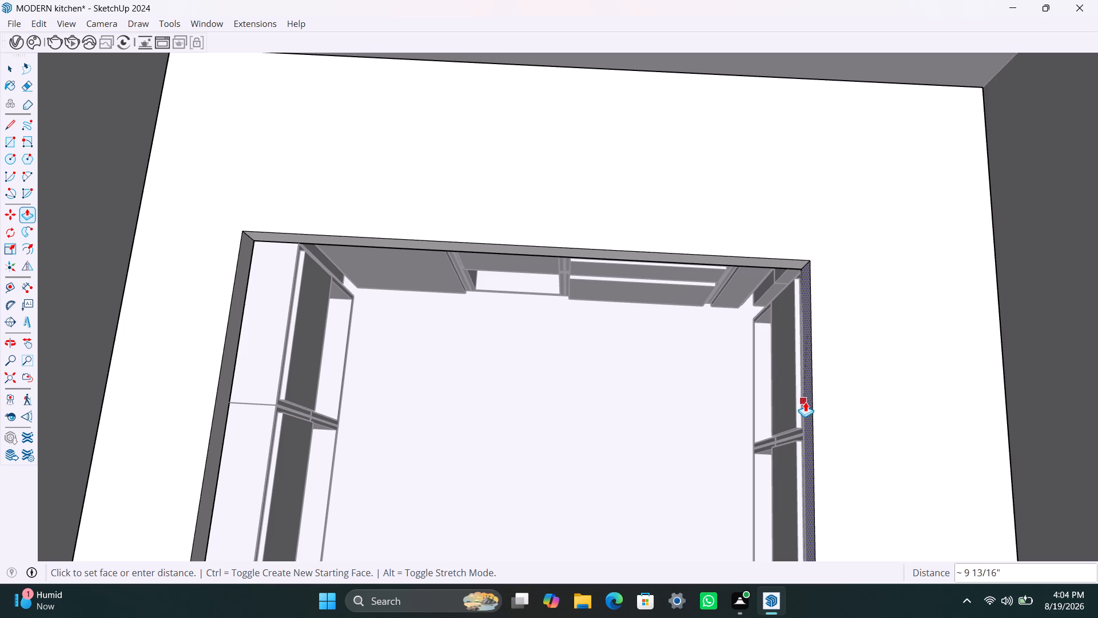
pyautogui.click(805, 402)
pyautogui.click(809, 403)
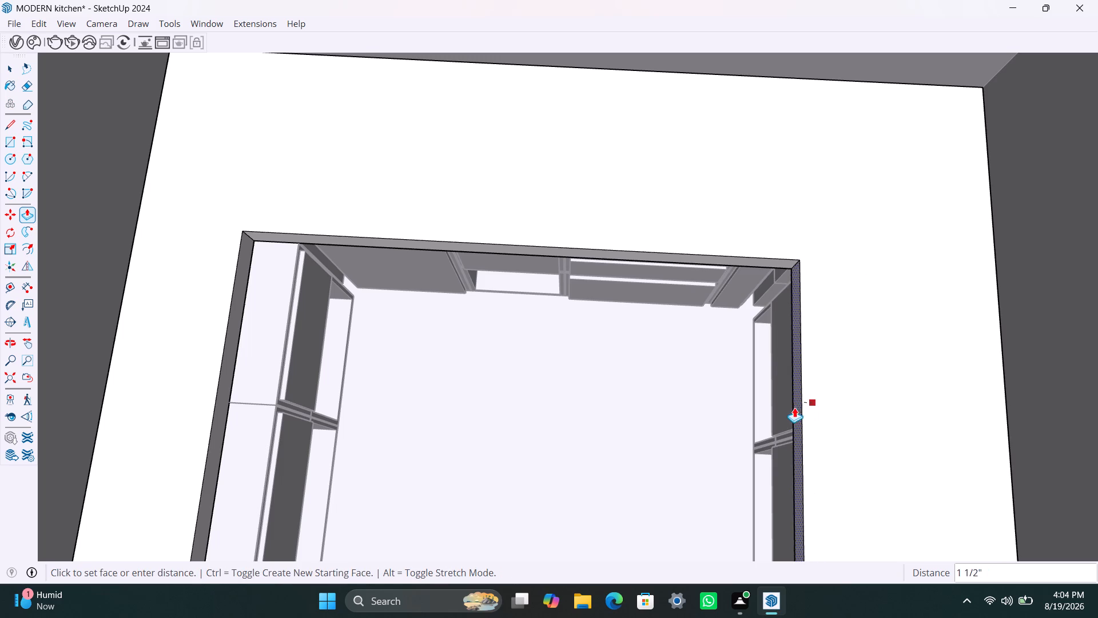
pyautogui.write('2"')
pyautogui.press('Return')
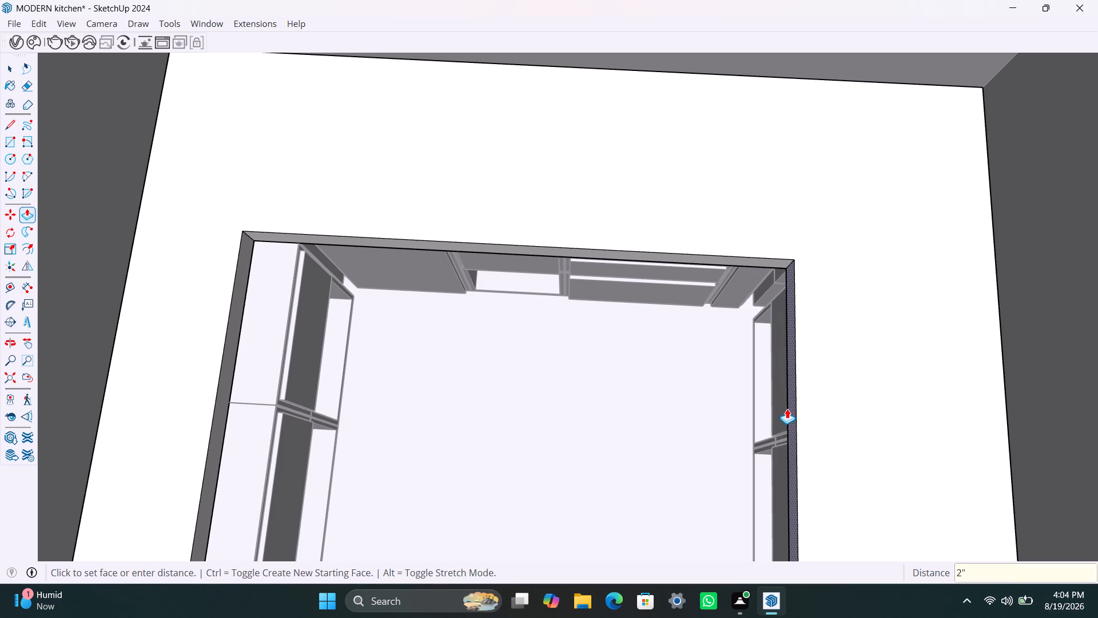
# Extrude the inner face of the left-hand arm about 6" to the cabinet fronts, plus a 2" overhang, and close the countertop group.
pyautogui.press('space')
pyautogui.click(231, 369)
pyautogui.press('p')
pyautogui.click(230, 370)
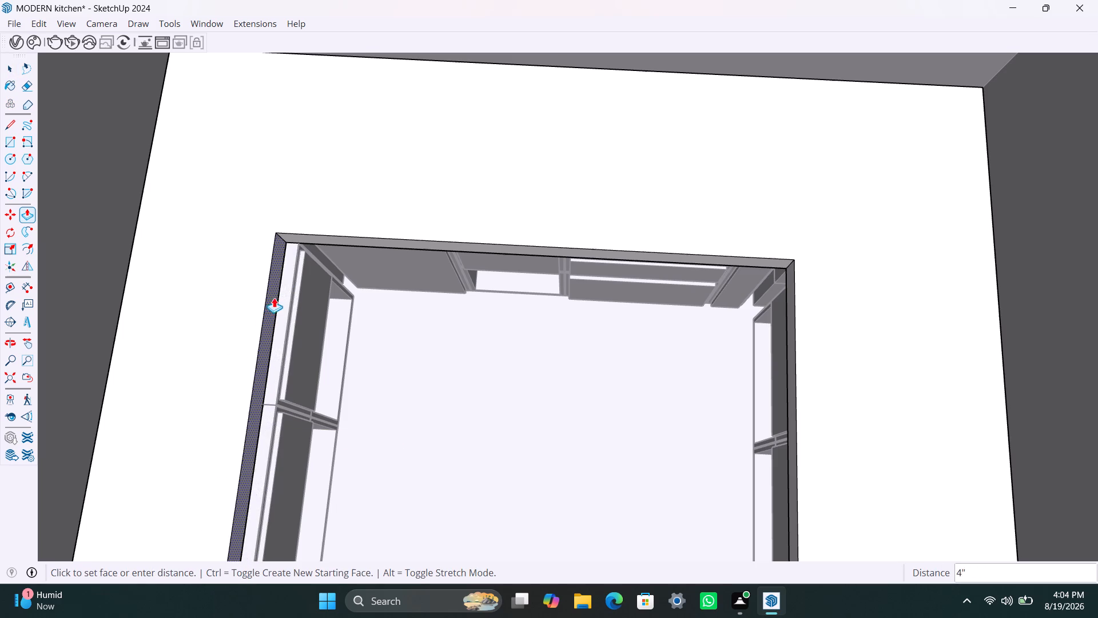
pyautogui.scroll(-4, 323, 385)
pyautogui.moveTo(312, 369); pyautogui.dragTo(299, 76, button='middle')
pyautogui.scroll(4, 258, 355)
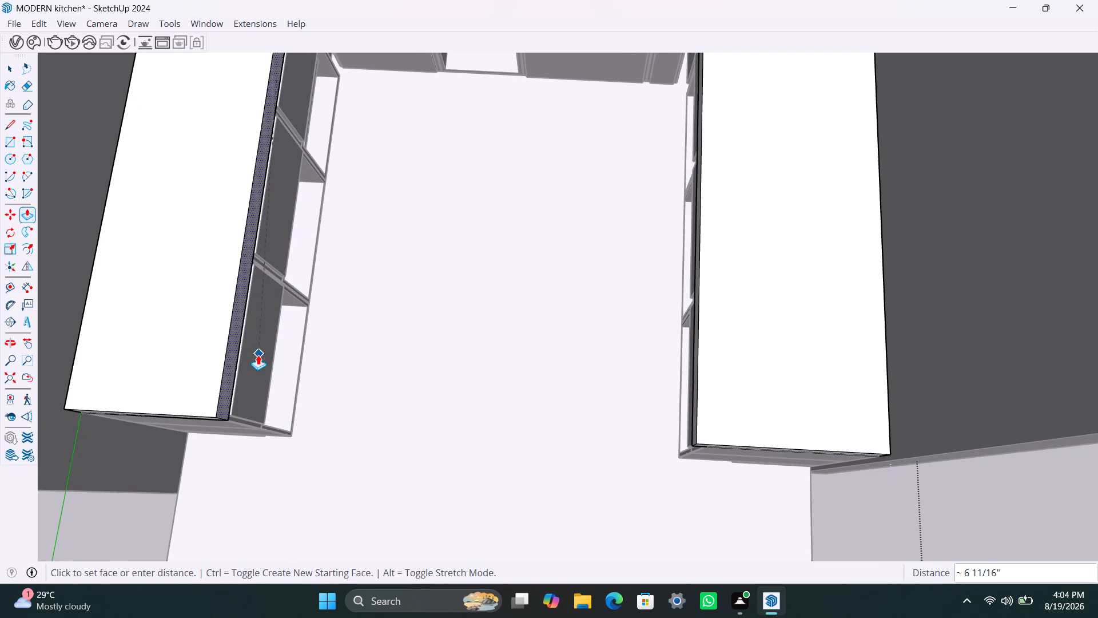
pyautogui.moveTo(254, 362); pyautogui.dragTo(204, 330, button='middle')
pyautogui.scroll(1, 204, 330)
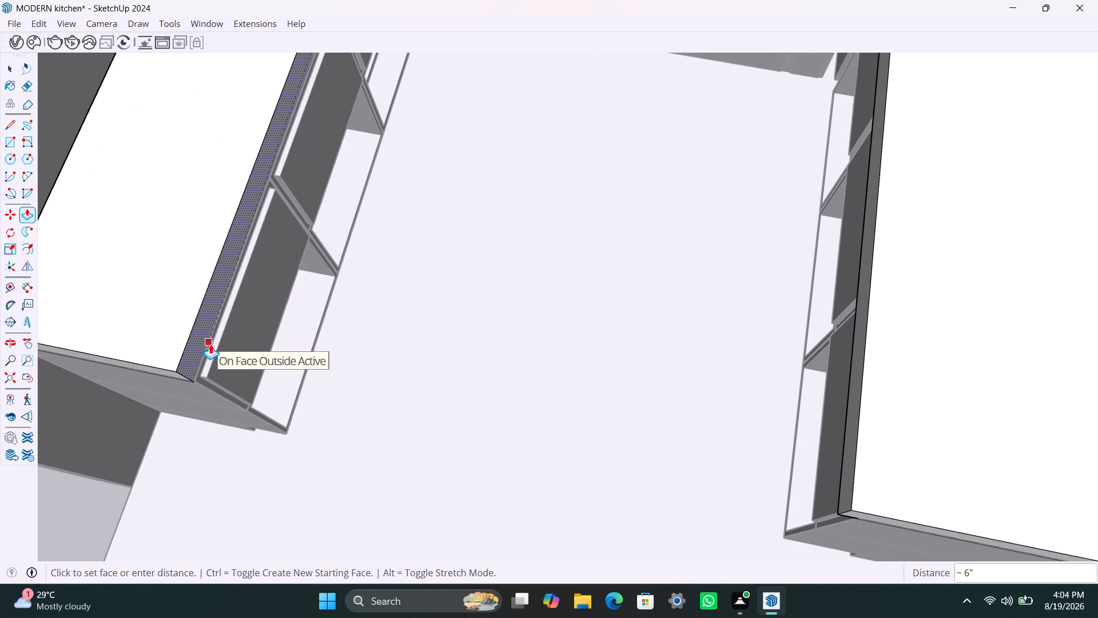
pyautogui.click(210, 344)
pyautogui.click(204, 332)
pyautogui.press('2')
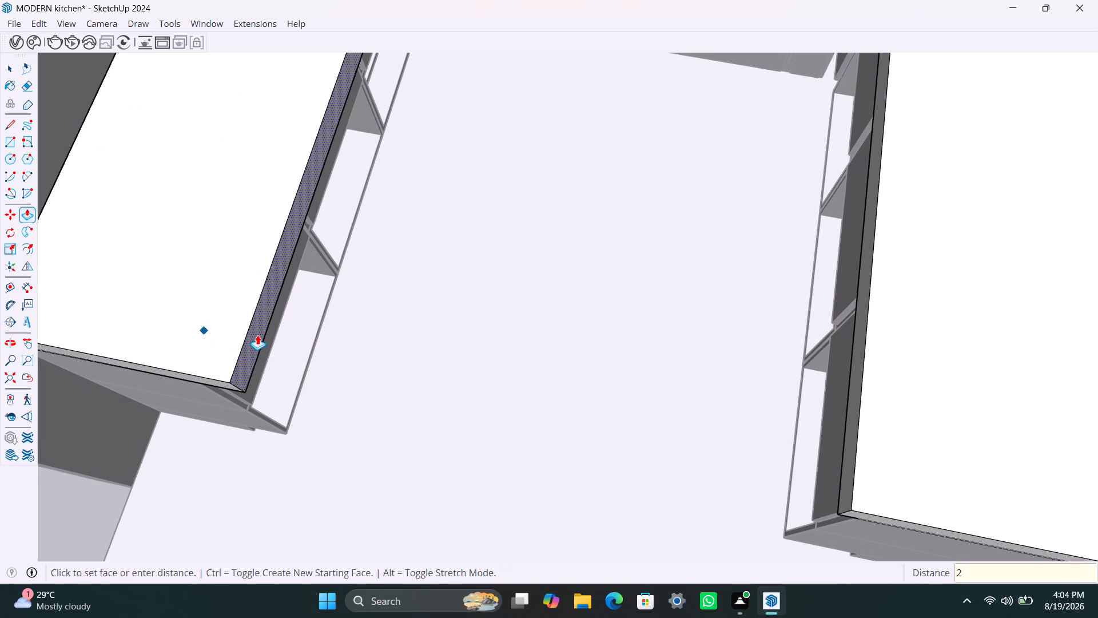
pyautogui.hotkey('shift', '"')
pyautogui.press('Return')
pyautogui.press('space')
pyautogui.click(538, 410)
pyautogui.scroll(-12, 545, 360)
pyautogui.click(906, 223)
# Delete the leftover raised straight slab beside the tall shelf unit from the copied countertop, and close the group.
pyautogui.scroll(-6, 493, 452)
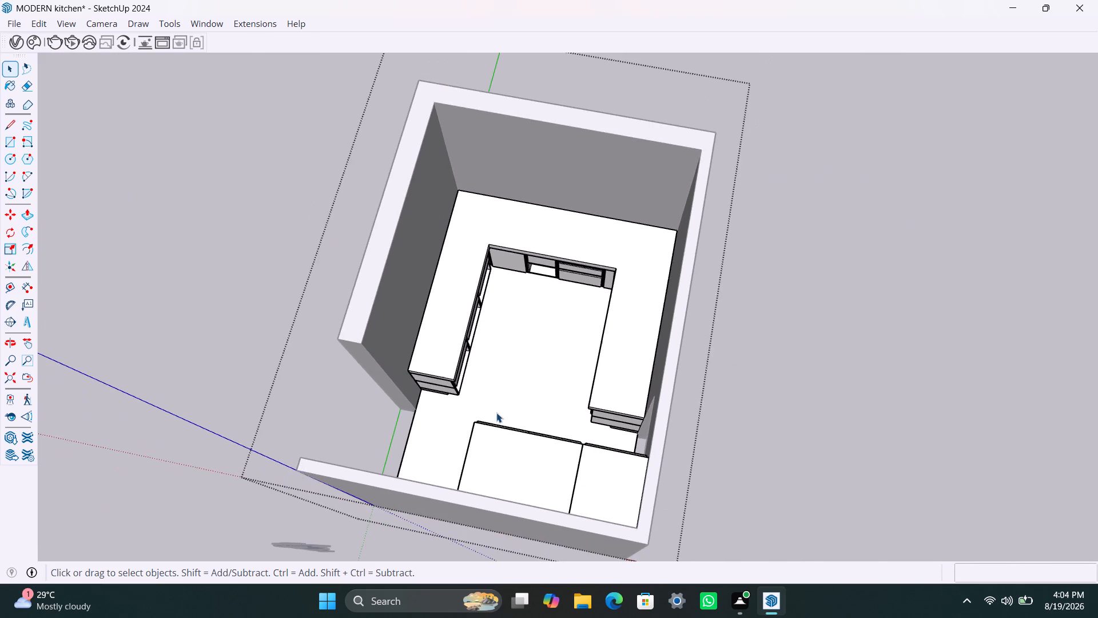
pyautogui.moveTo(496, 407); pyautogui.dragTo(801, 388, button='middle')
pyautogui.scroll(-4, 695, 409)
pyautogui.moveTo(653, 445); pyautogui.dragTo(892, 409, button='middle')
pyautogui.scroll(4, 701, 343)
pyautogui.moveTo(701, 344); pyautogui.dragTo(876, 371, button='middle')
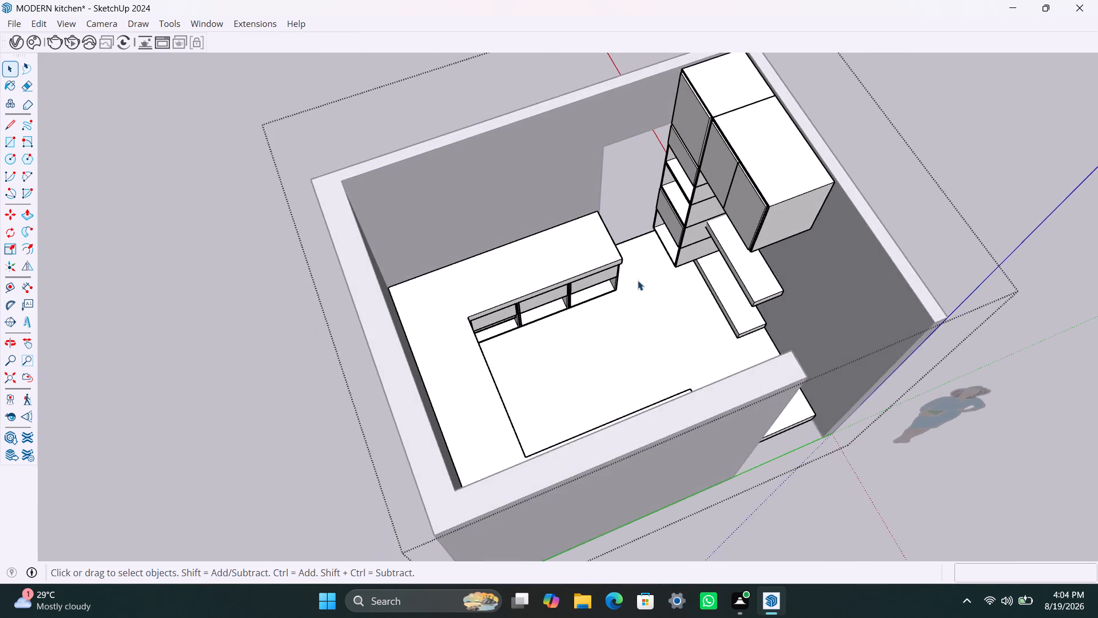
pyautogui.scroll(2, 641, 271)
pyautogui.click(807, 294)
pyautogui.doubleClick(807, 294)
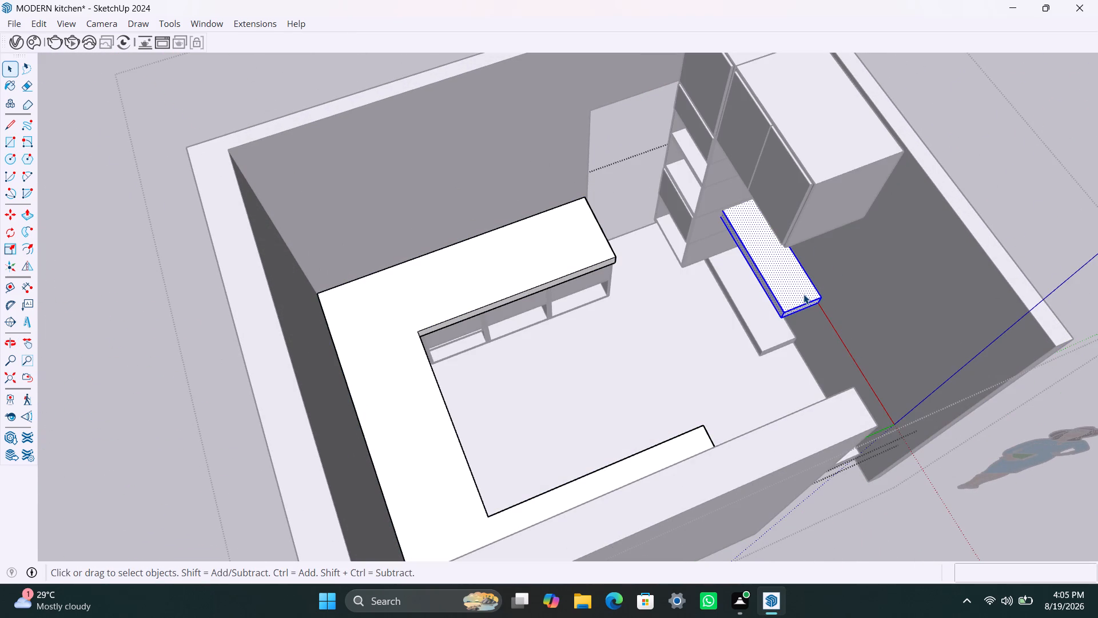
pyautogui.press('Delete')
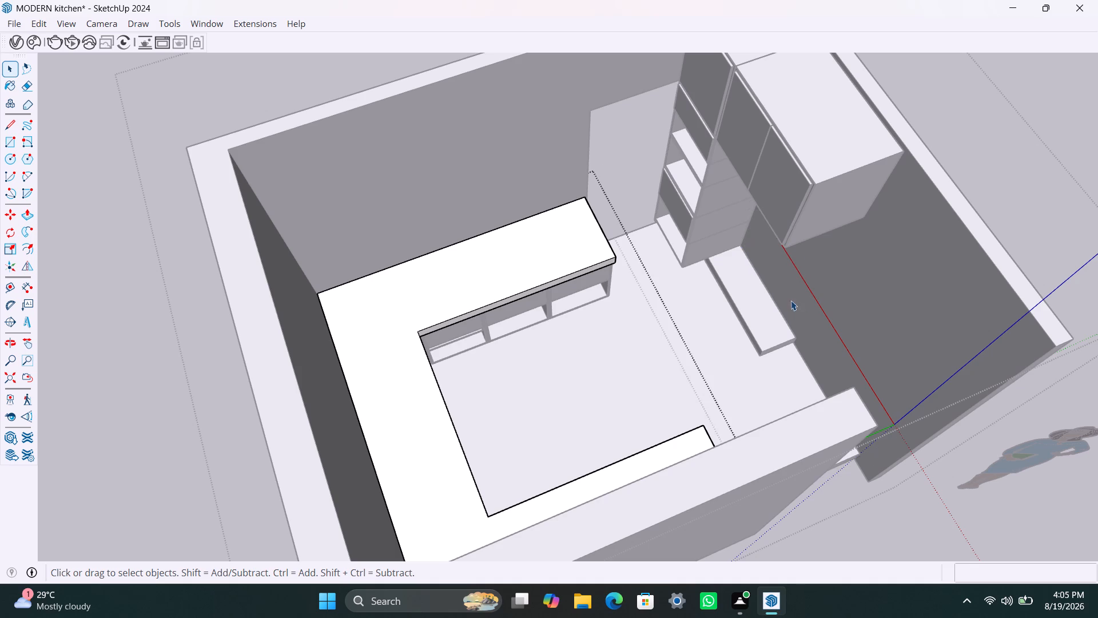
pyautogui.click(966, 150)
pyautogui.scroll(-5, 713, 291)
pyautogui.moveTo(675, 295); pyautogui.dragTo(503, 280, button='middle')
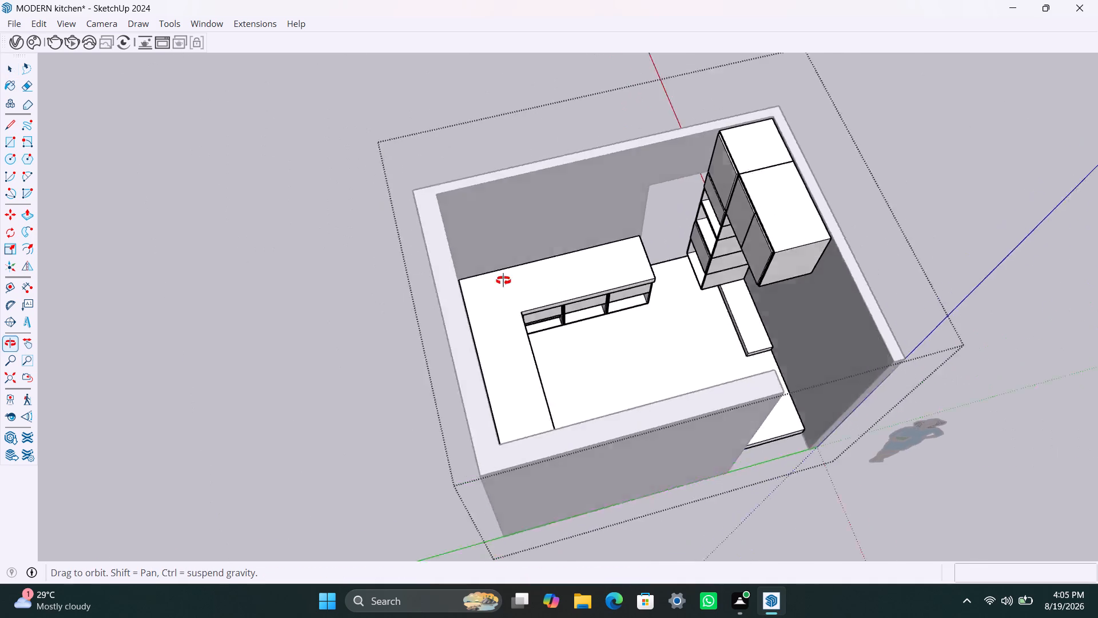
pyautogui.moveTo(503, 280); pyautogui.dragTo(452, 273, button='middle')
pyautogui.click(249, 163)
# Save the kitchen model.
pyautogui.scroll(-6, 535, 378)
pyautogui.moveTo(623, 373); pyautogui.dragTo(302, 343, button='middle')
pyautogui.scroll(1, 302, 343)
pyautogui.scroll(3, 655, 383)
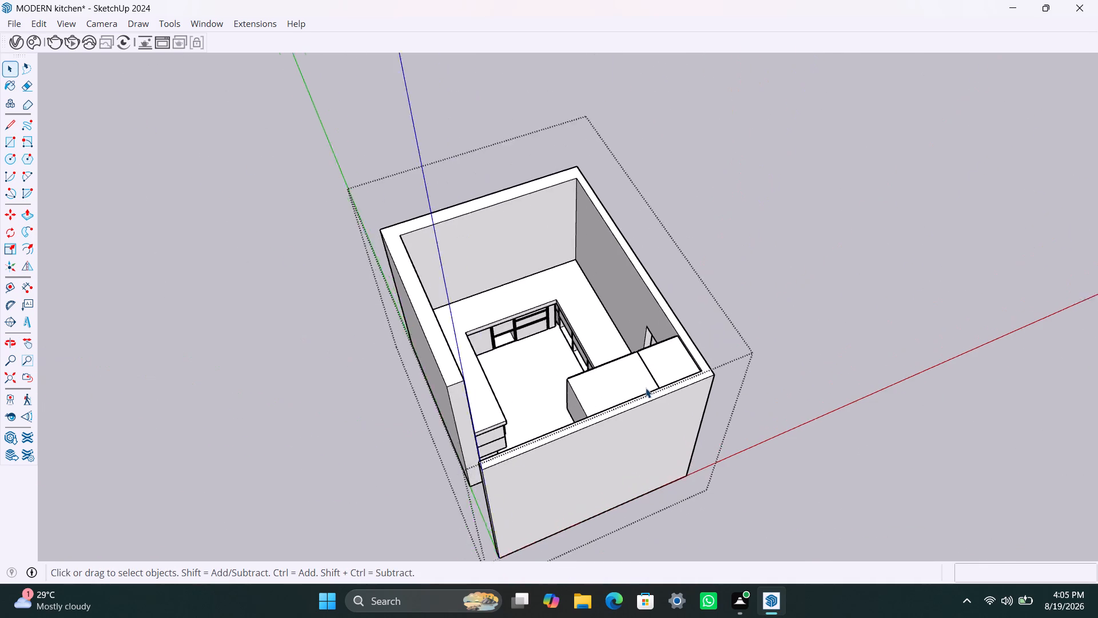
pyautogui.hotkey('ctrl', 's')
pyautogui.click(738, 241)
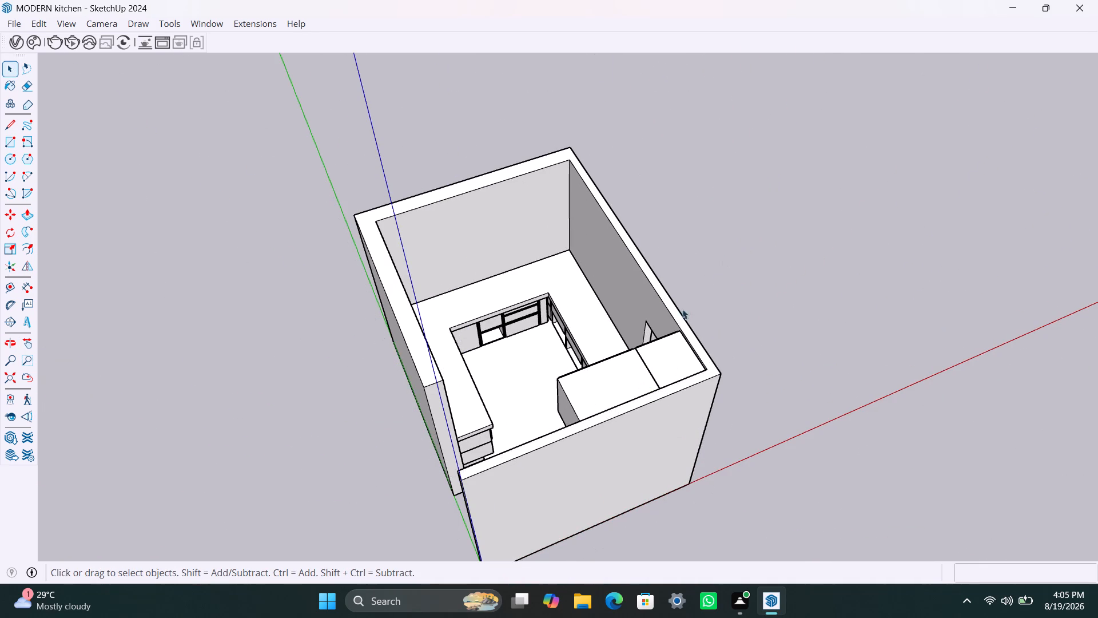
# Examine the countertop, base cabinets and tall units inside the walls from several angles.
pyautogui.scroll(-3, 595, 379)
pyautogui.moveTo(579, 386); pyautogui.dragTo(944, 365, button='middle')
pyautogui.scroll(3, 623, 348)
pyautogui.moveTo(620, 352); pyautogui.dragTo(698, 359, button='middle')
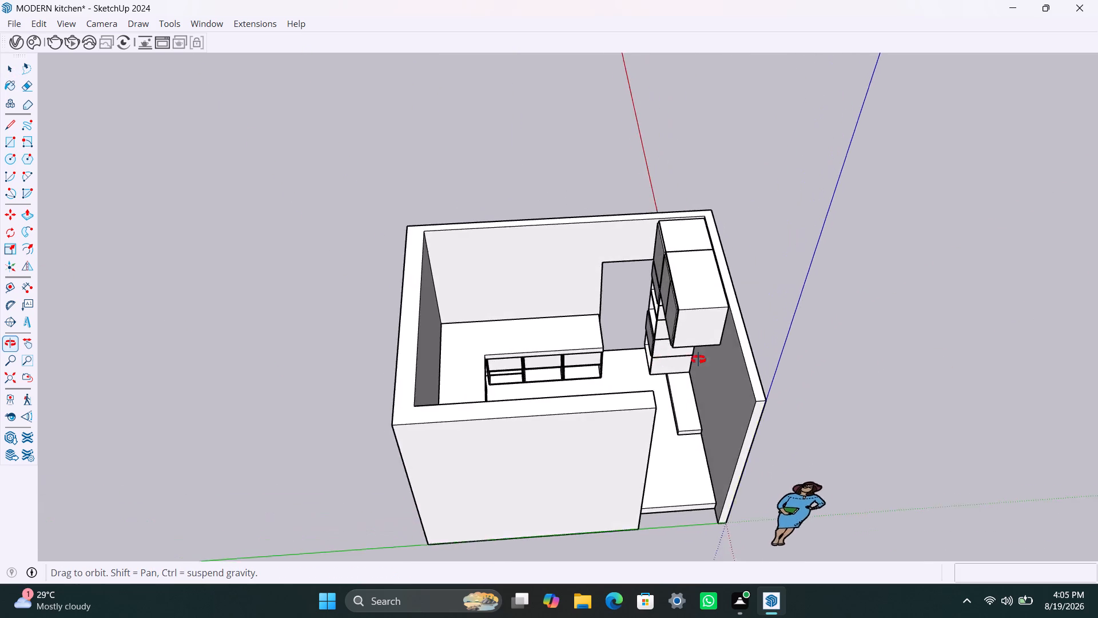
pyautogui.moveTo(698, 359); pyautogui.dragTo(193, 412, button='middle')
pyautogui.scroll(-4, 480, 278)
pyautogui.moveTo(519, 308); pyautogui.dragTo(401, 335, button='middle')
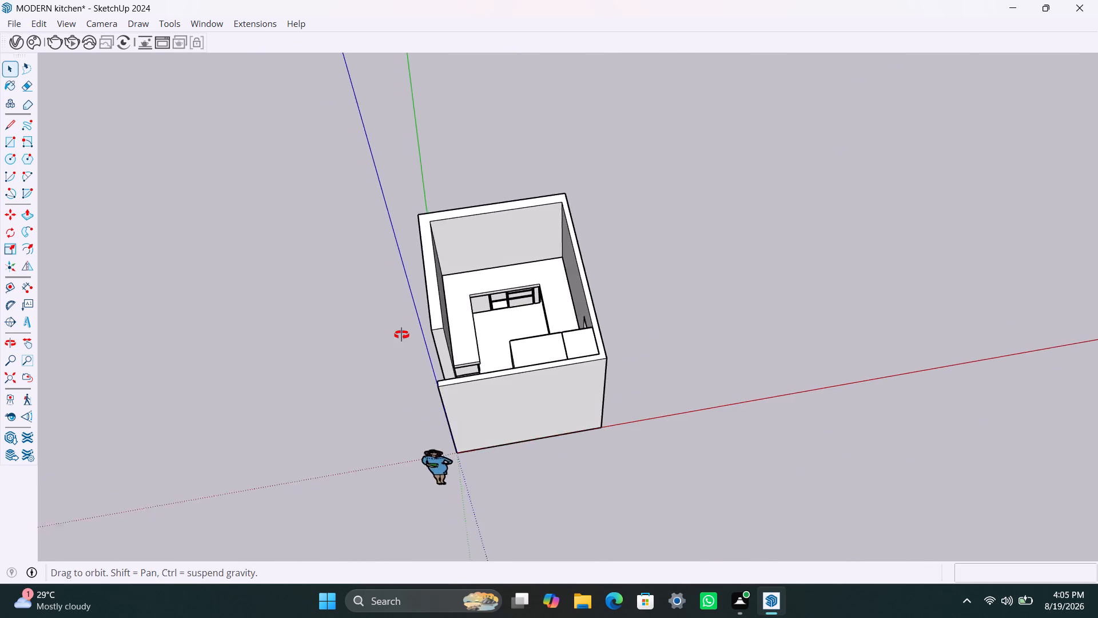
pyautogui.moveTo(401, 335); pyautogui.dragTo(306, 340, button='middle')
pyautogui.scroll(4, 475, 284)
pyautogui.moveTo(472, 294); pyautogui.dragTo(1020, 307, button='middle')
pyautogui.moveTo(630, 359); pyautogui.dragTo(984, 324, button='middle')
pyautogui.scroll(3, 443, 241)
pyautogui.moveTo(478, 285); pyautogui.dragTo(735, 248, button='middle')
pyautogui.scroll(2, 643, 282)
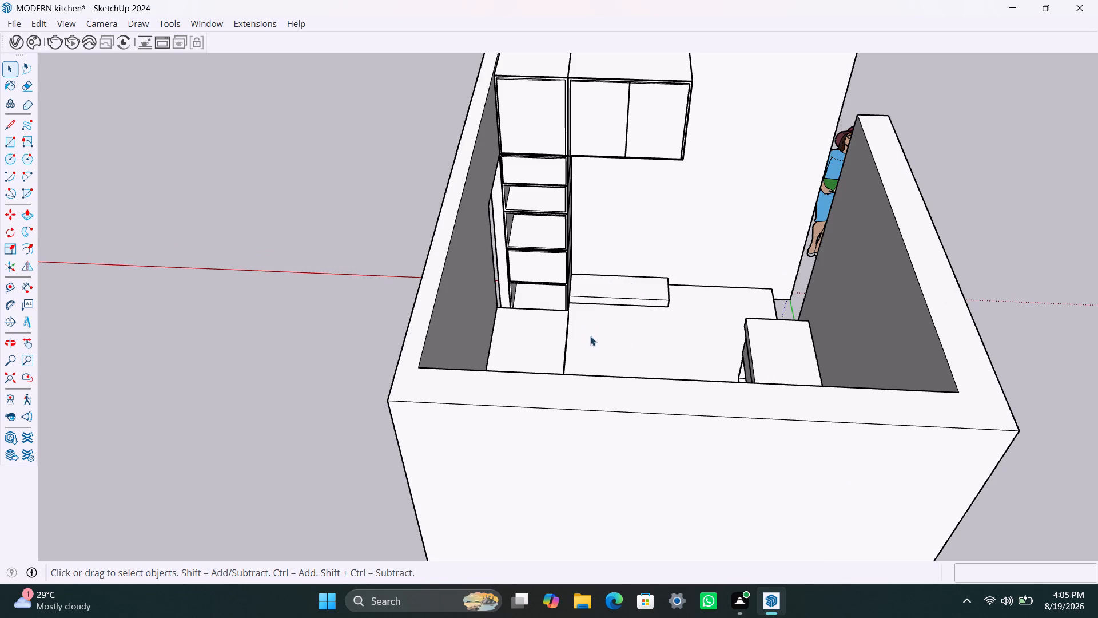
pyautogui.moveTo(590, 336); pyautogui.dragTo(978, 385, button='middle')
pyautogui.moveTo(992, 267); pyautogui.dragTo(233, 391, button='middle')
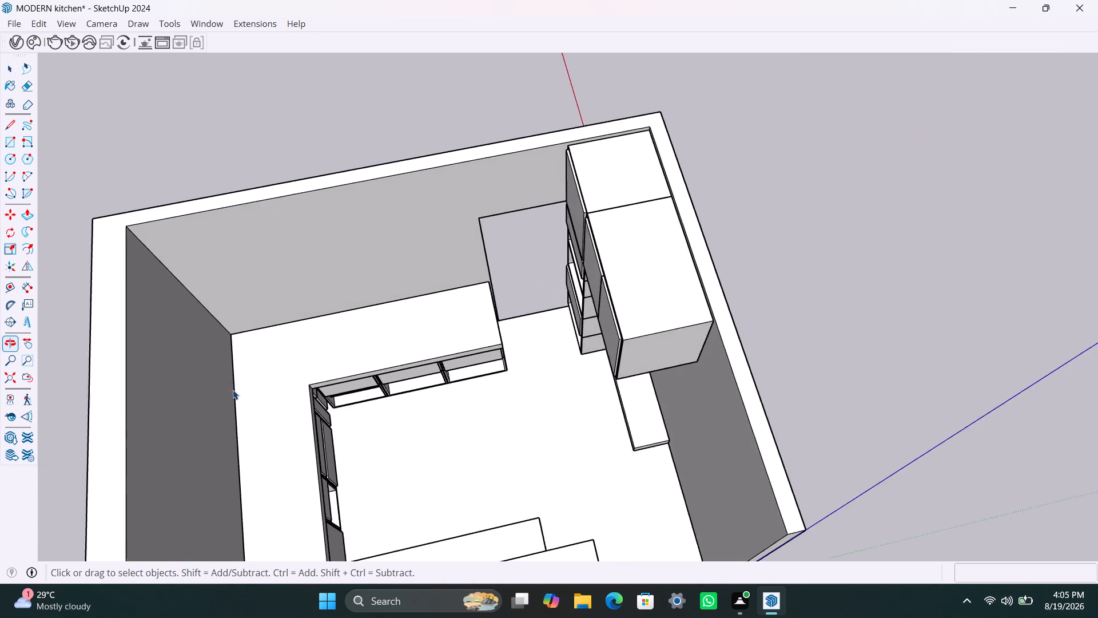
pyautogui.scroll(1, 233, 390)
pyautogui.scroll(-1, 379, 385)
pyautogui.moveTo(372, 382); pyautogui.dragTo(323, 359, button='middle')
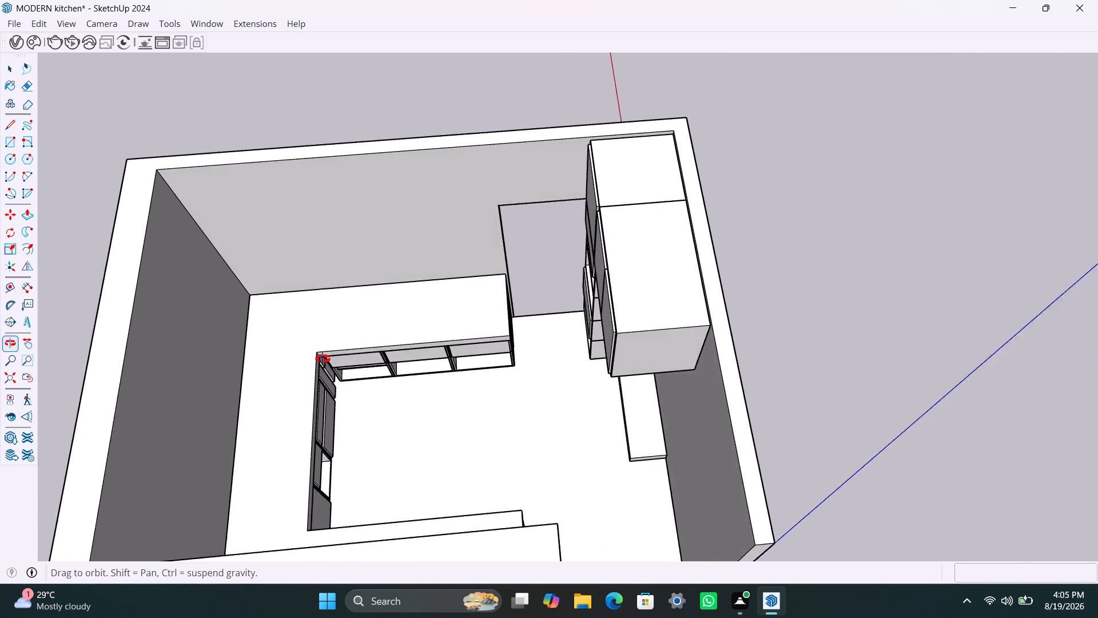
pyautogui.moveTo(323, 359); pyautogui.dragTo(317, 345, button='middle')
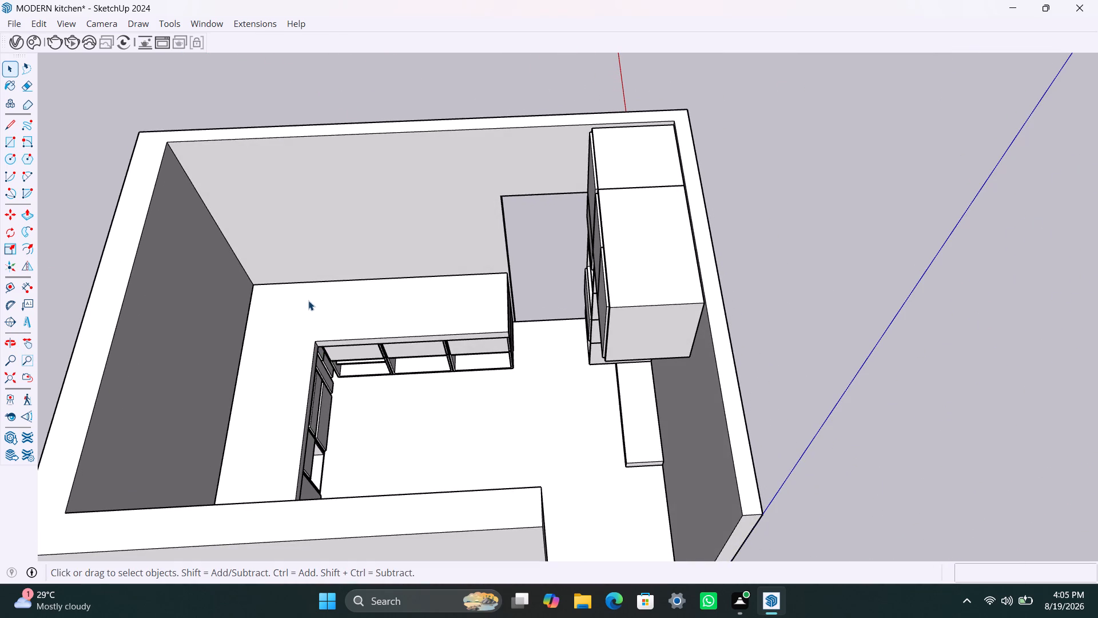
# Open the U-shaped countertop and push its top face down 60 mm to thin the slab, then close it.
pyautogui.click(369, 311)
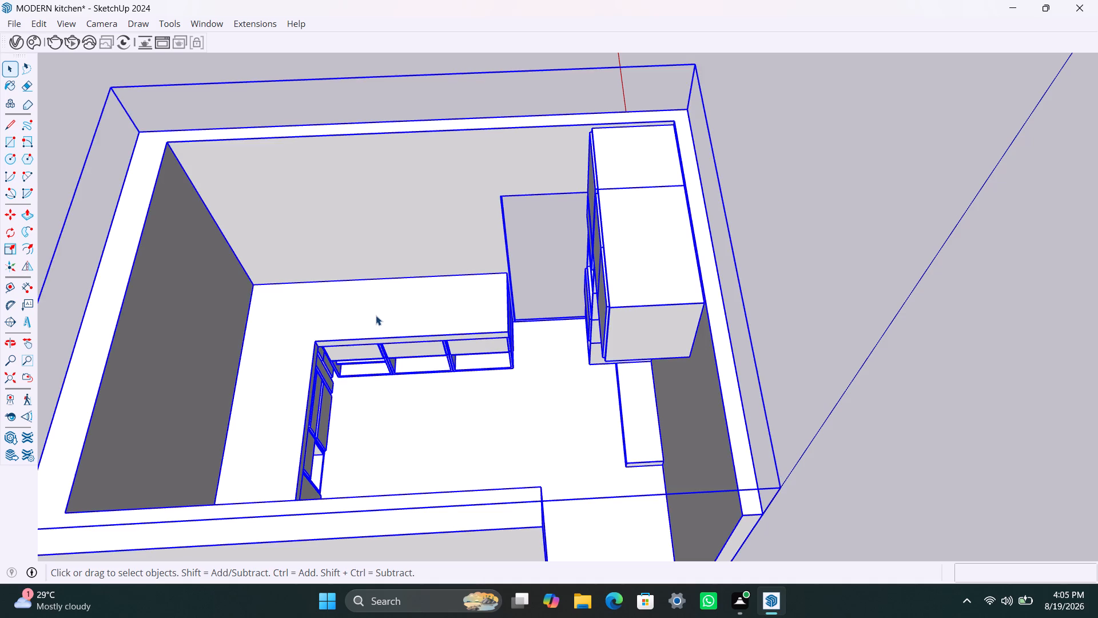
pyautogui.tripleClick(376, 315)
pyautogui.tripleClick(404, 323)
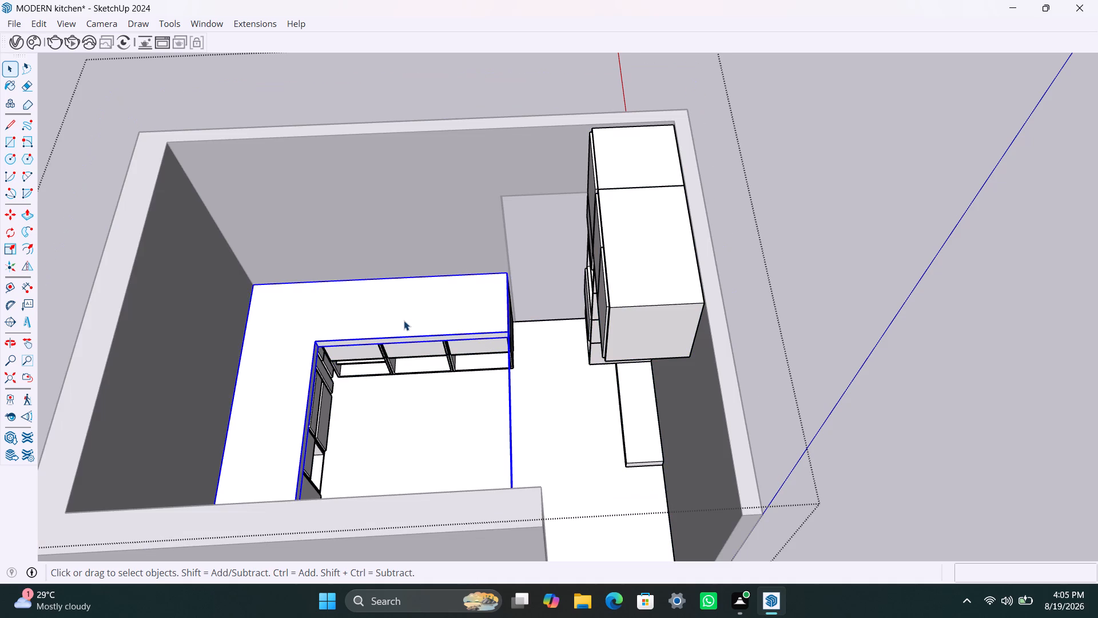
pyautogui.tripleClick(404, 320)
pyautogui.click(404, 320)
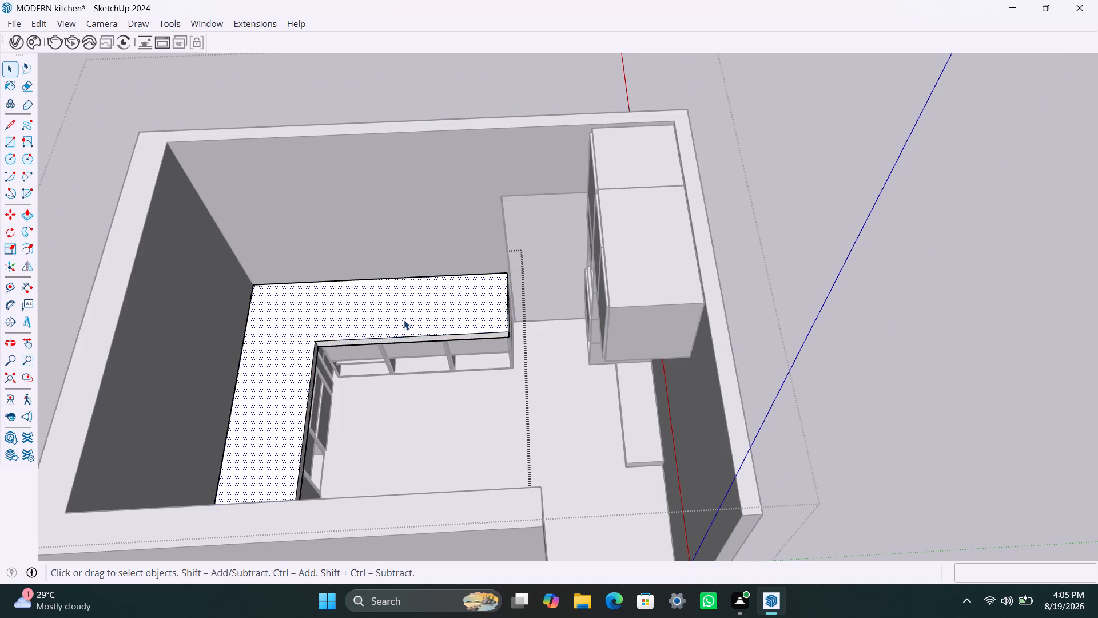
pyautogui.press('p')
pyautogui.click(404, 320)
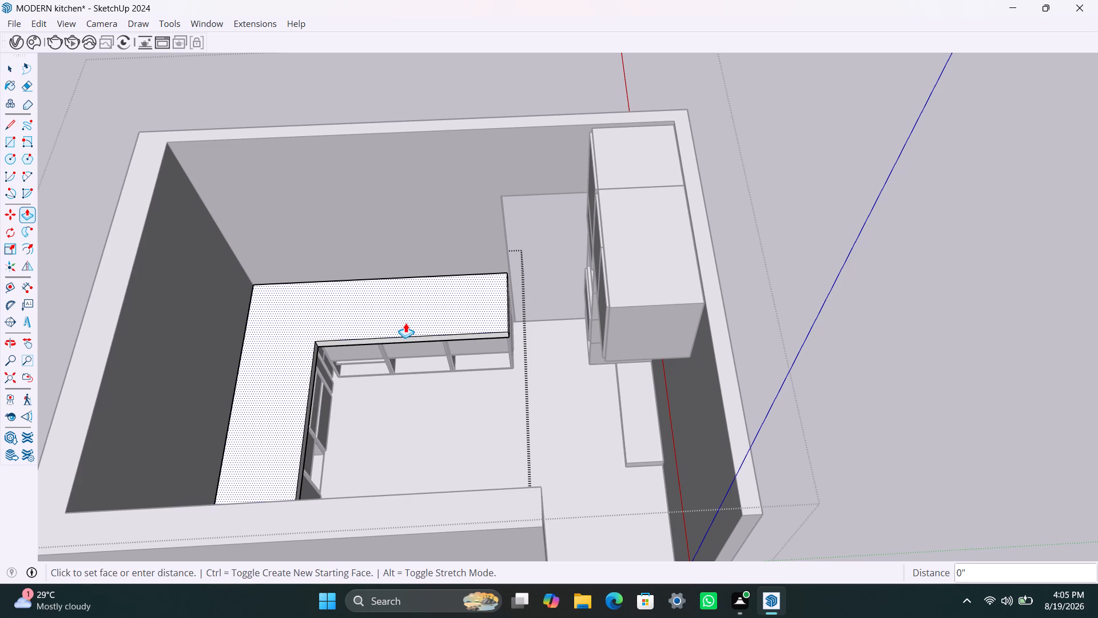
pyautogui.write('60MM')
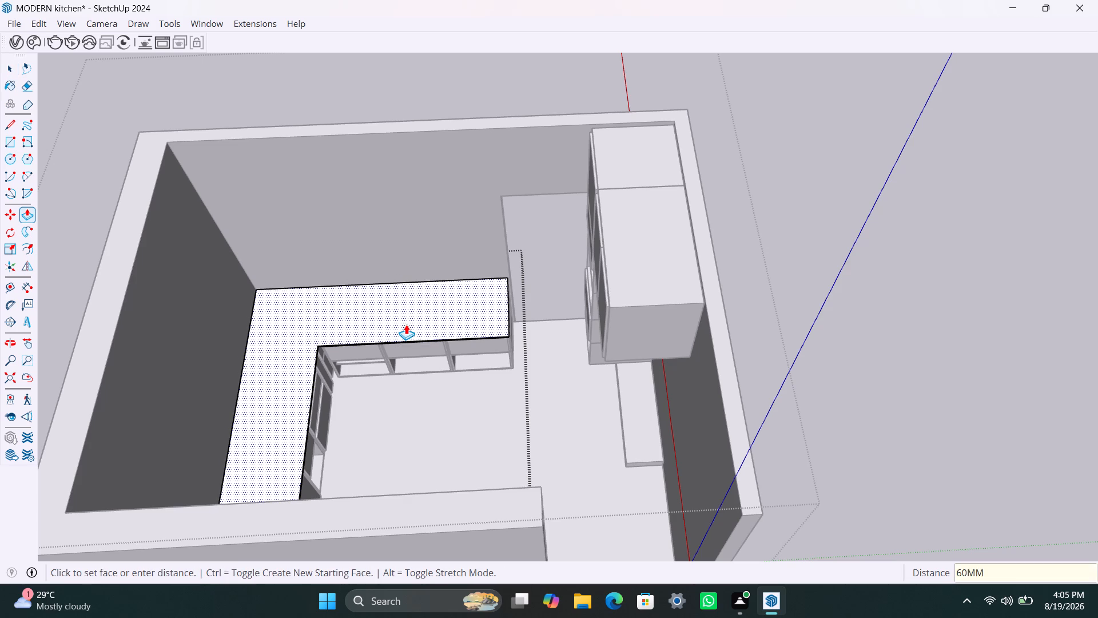
pyautogui.press('Return')
pyautogui.press('space')
pyautogui.click(752, 251)
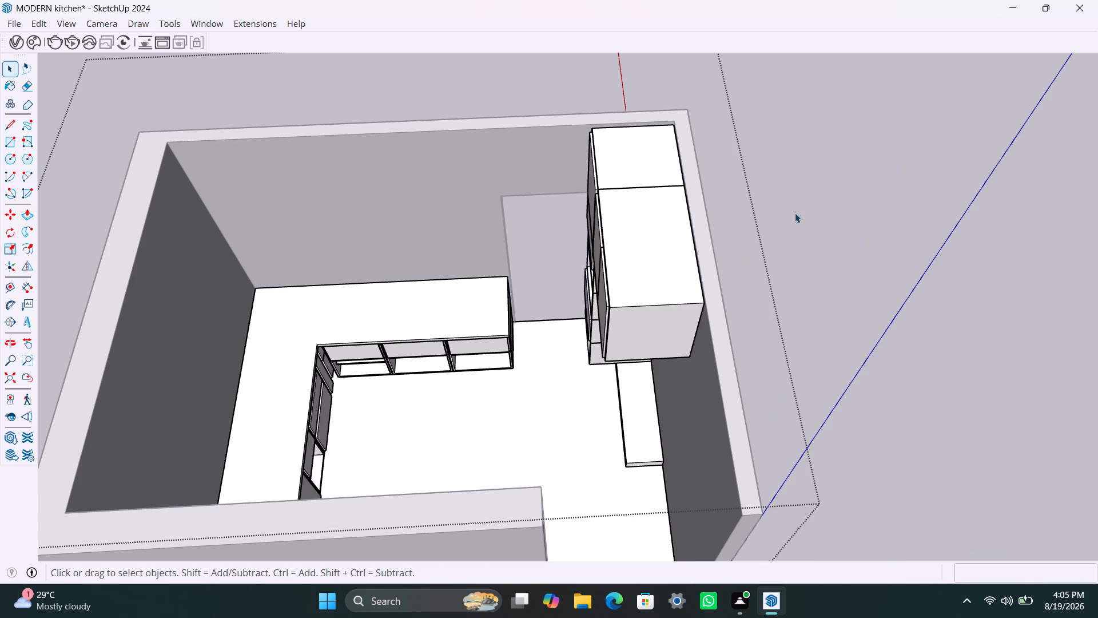
# Place a horizontal guide on the door-opening wall 600 mm above the countertop's rear edge.
pyautogui.scroll(3, 453, 339)
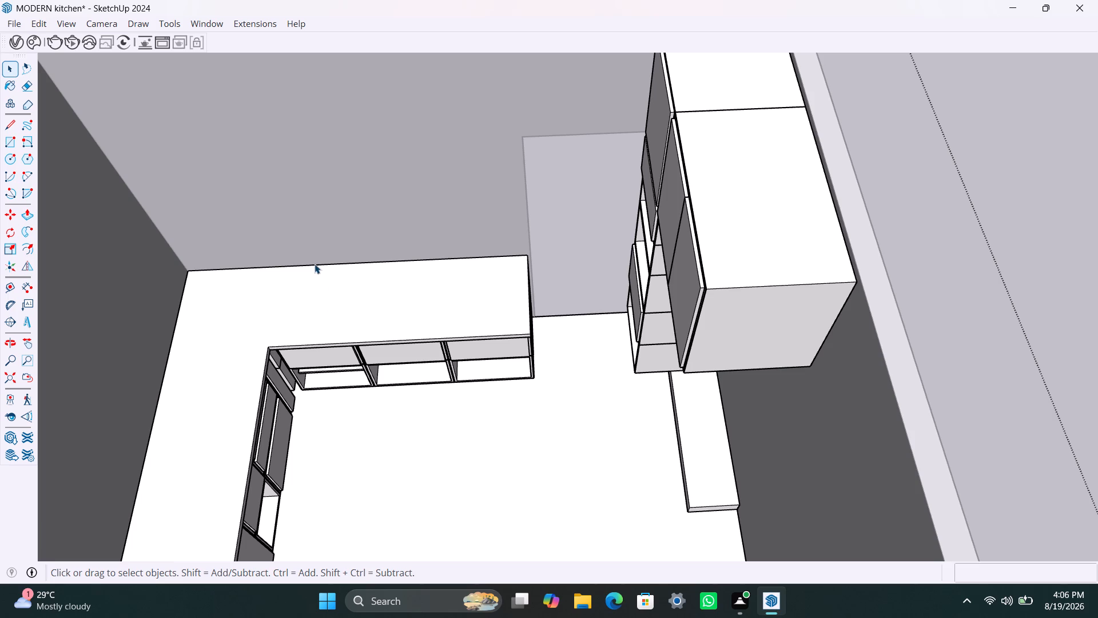
pyautogui.press('t')
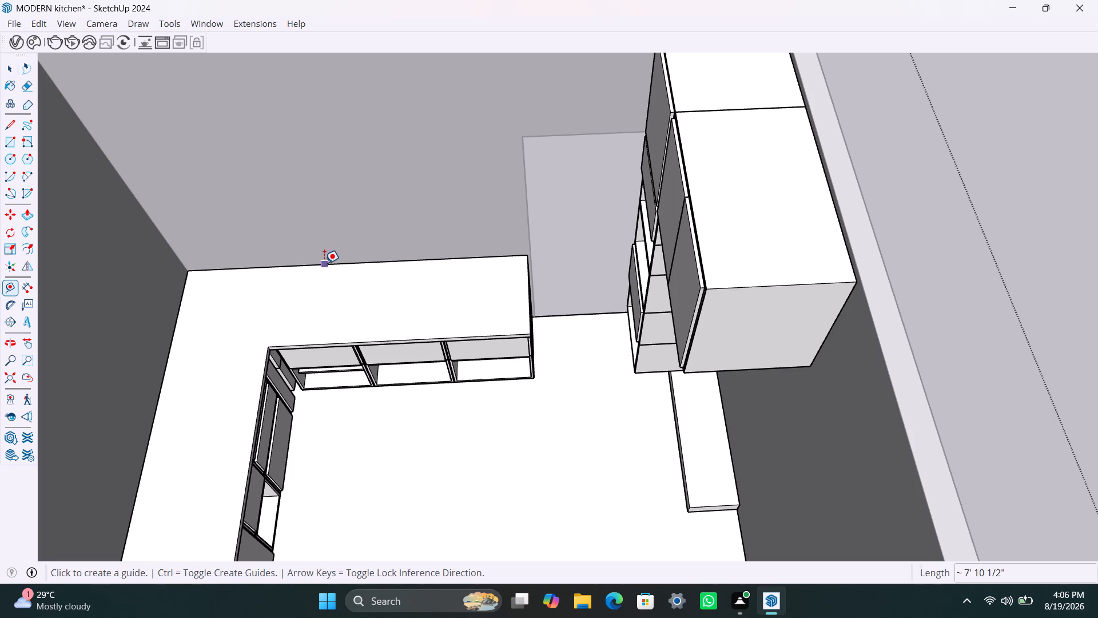
pyautogui.click(324, 263)
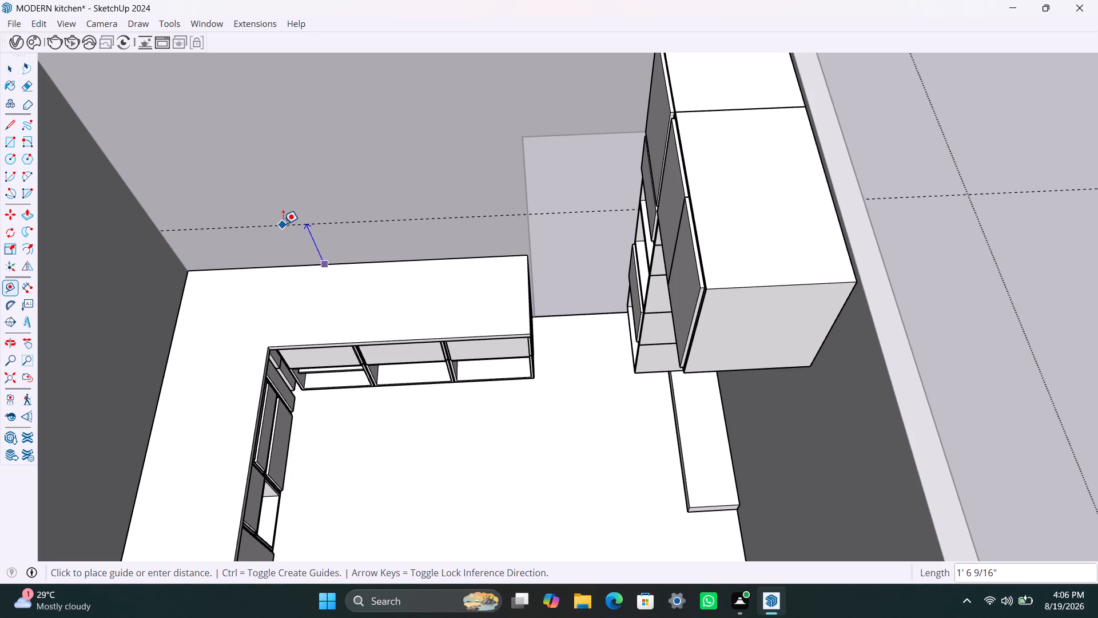
pyautogui.write('600MM')
pyautogui.press('Return')
pyautogui.press('space')
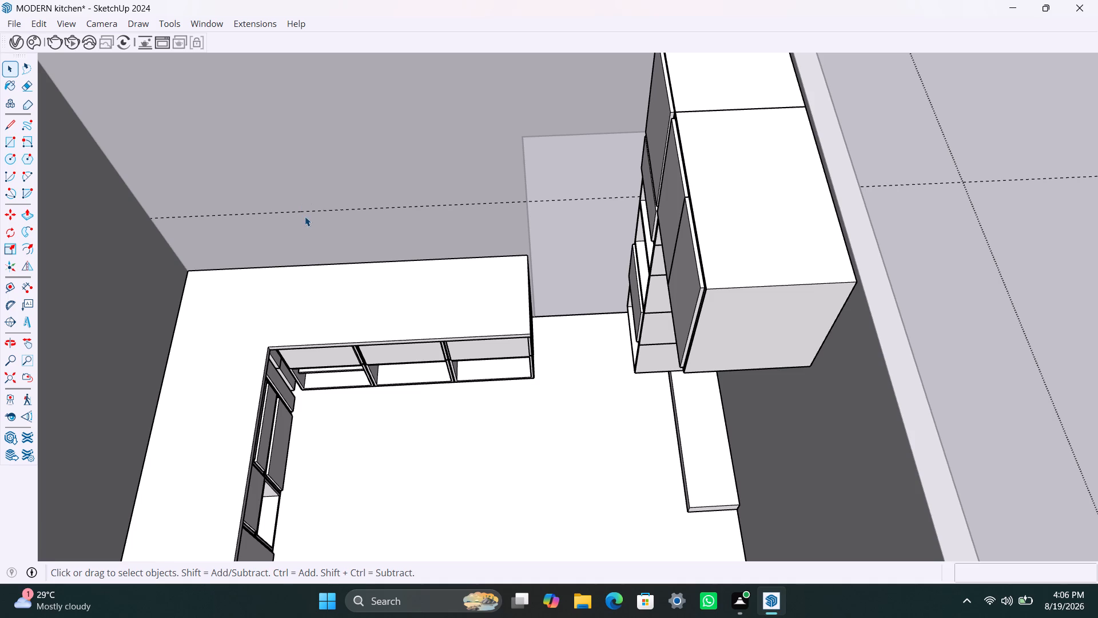
# Add a second horizontal guide 600 mm above the first one on the same wall.
pyautogui.press('t')
pyautogui.click(287, 215)
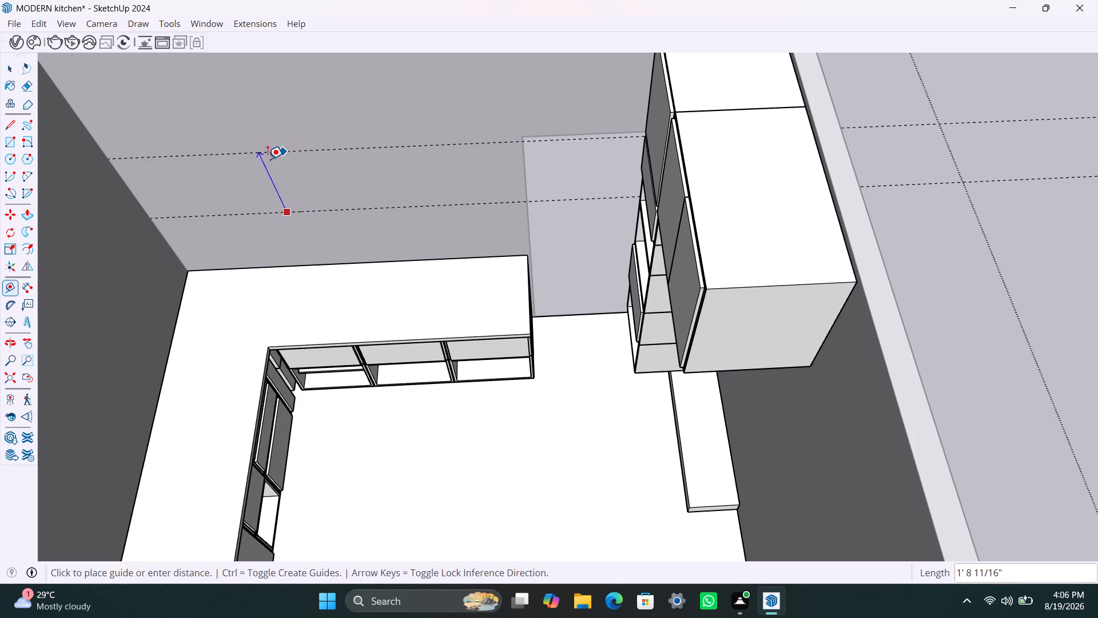
pyautogui.press('5')
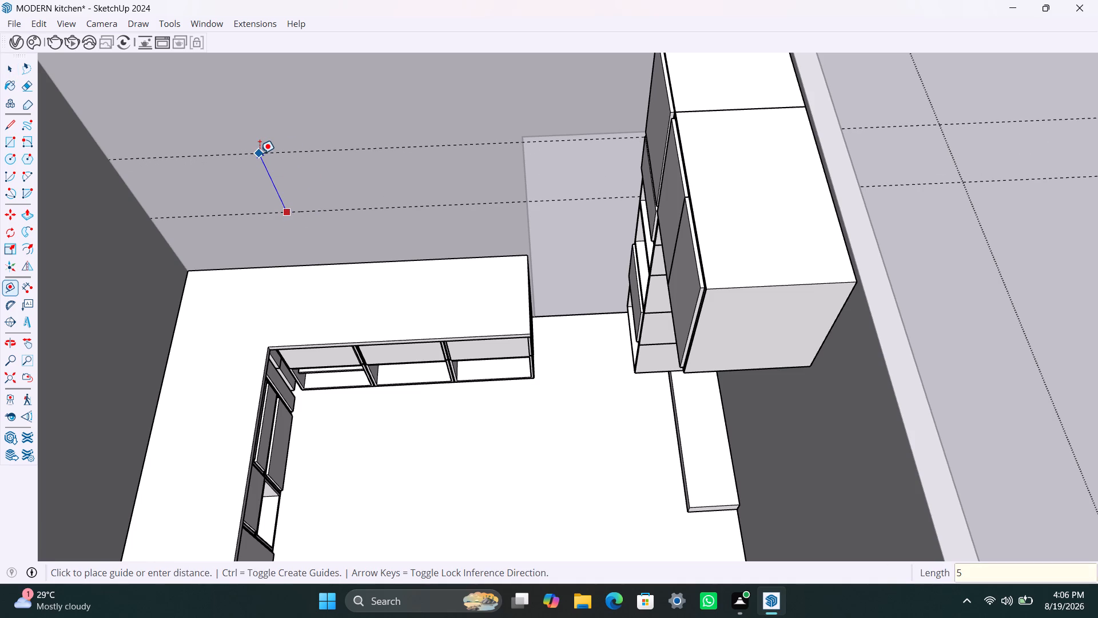
pyautogui.press('BackSpace')
pyautogui.write('600MM')
pyautogui.press('Return')
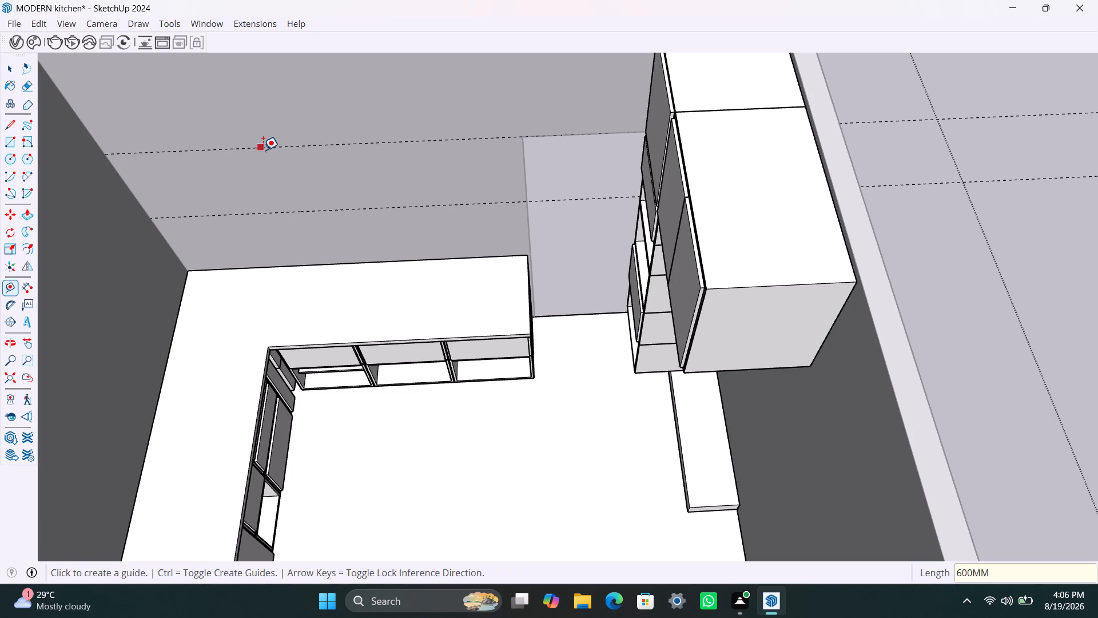
# Add a third horizontal guide 750 mm above the second one, near the top of the same wall.
pyautogui.click(264, 150)
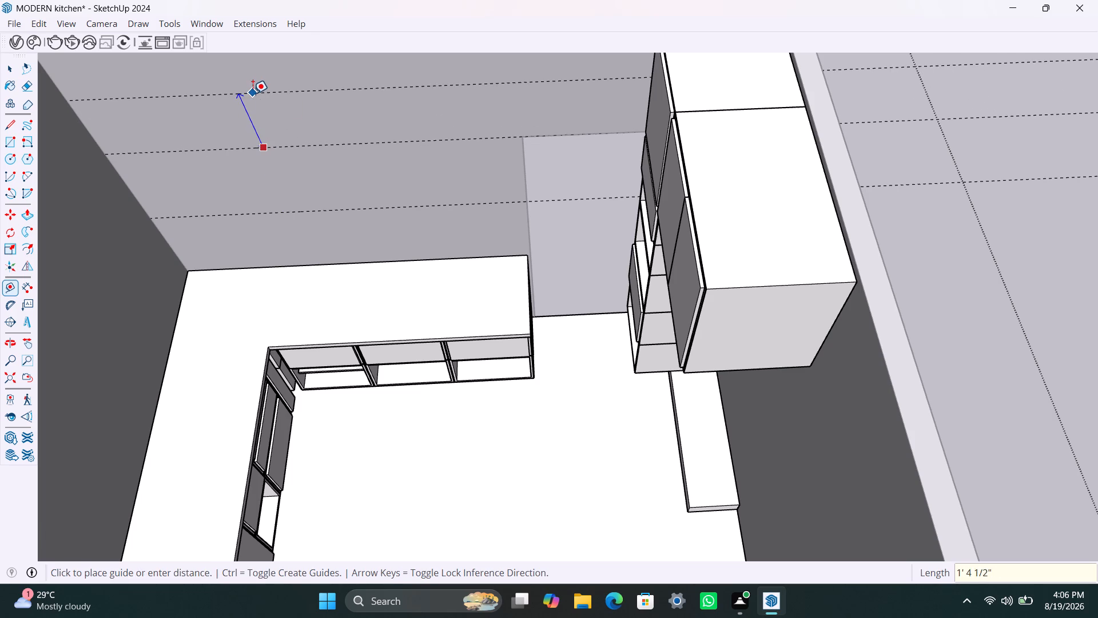
pyautogui.scroll(-8, 253, 92)
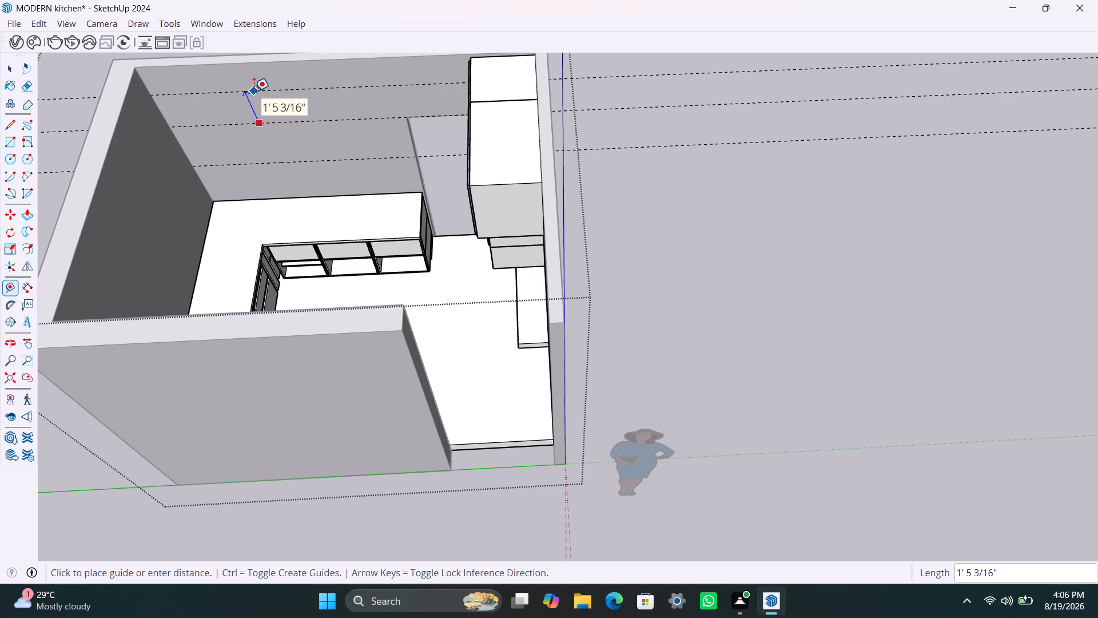
pyautogui.write('750MM')
pyautogui.press('Return')
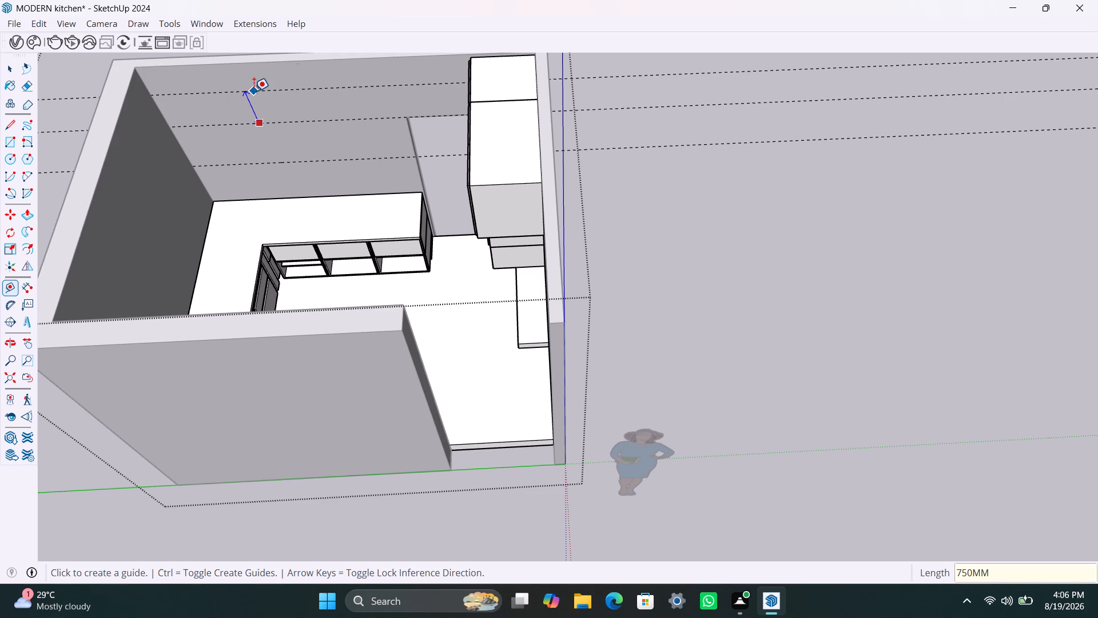
pyautogui.press('space')
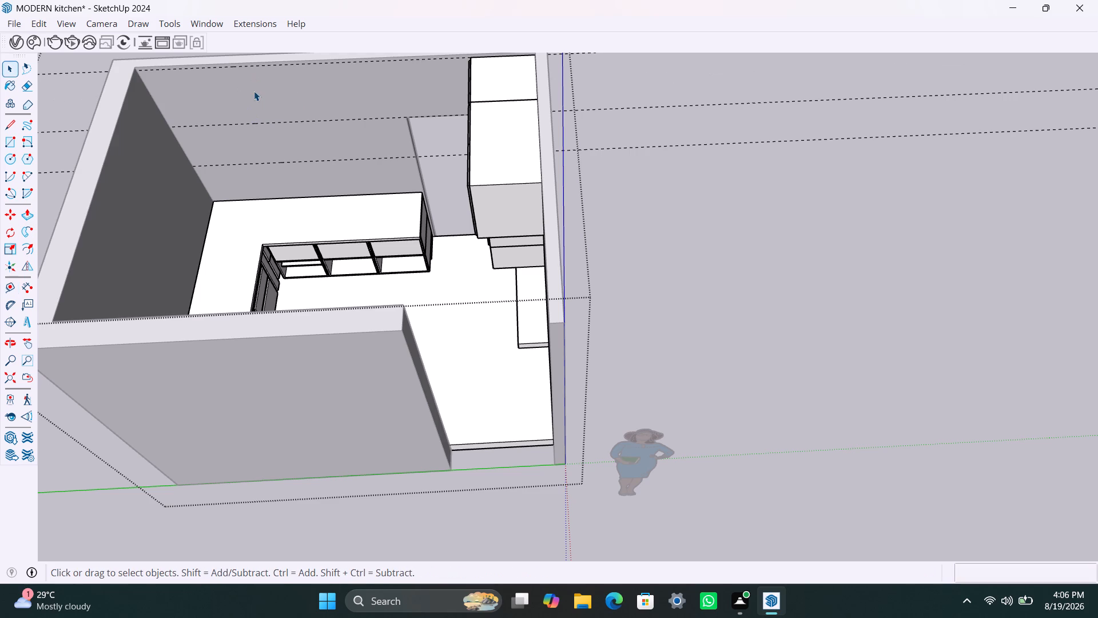
pyautogui.scroll(-3, 250, 89)
pyautogui.keyDown('shift'); pyautogui.moveTo(253, 91); pyautogui.dragTo(273, 134, button='middle'); pyautogui.keyUp('shift')
pyautogui.scroll(2, 280, 122)
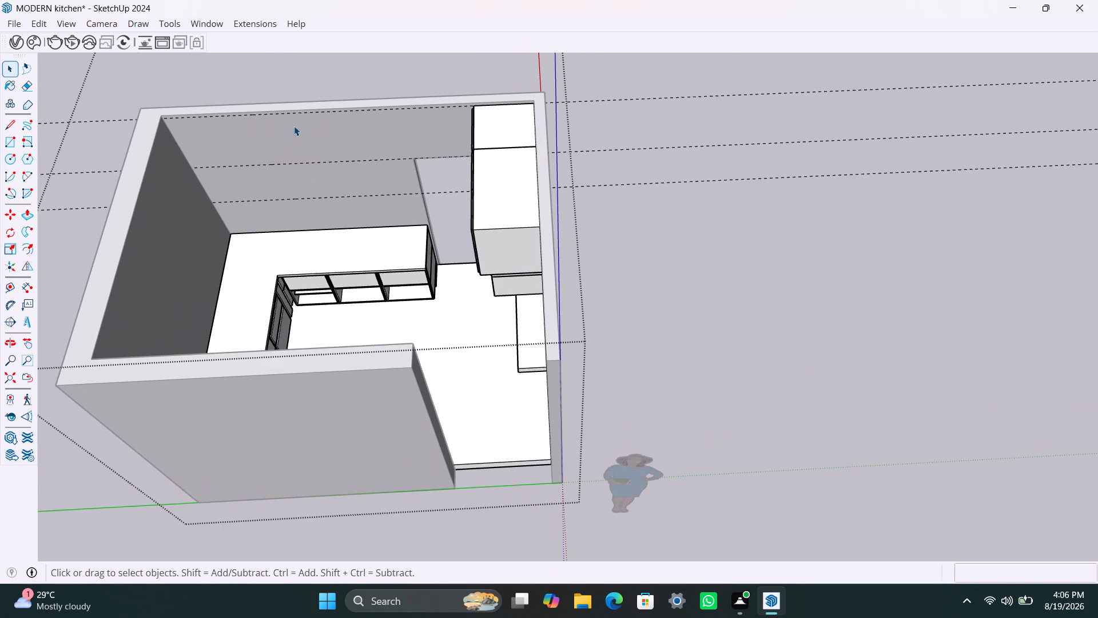
# Place a vertical guide on the door-opening wall 350 mm from its inner corner, and another 40 mm beyond it.
pyautogui.middleClick(296, 126)
pyautogui.press('t')
pyautogui.click(176, 149)
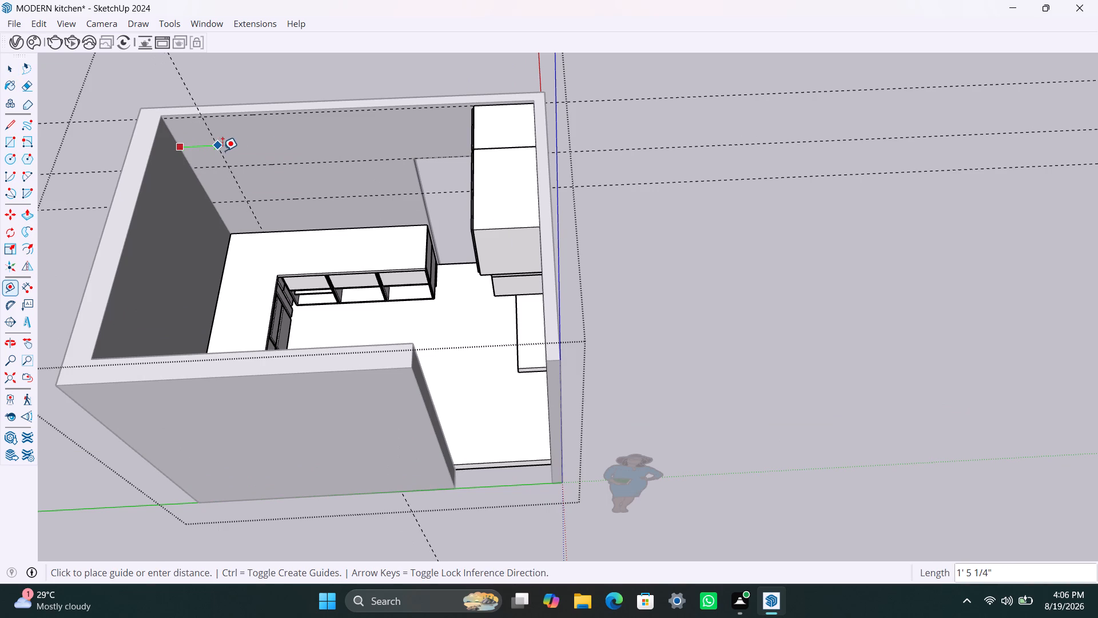
pyautogui.write('350MM')
pyautogui.press('Return')
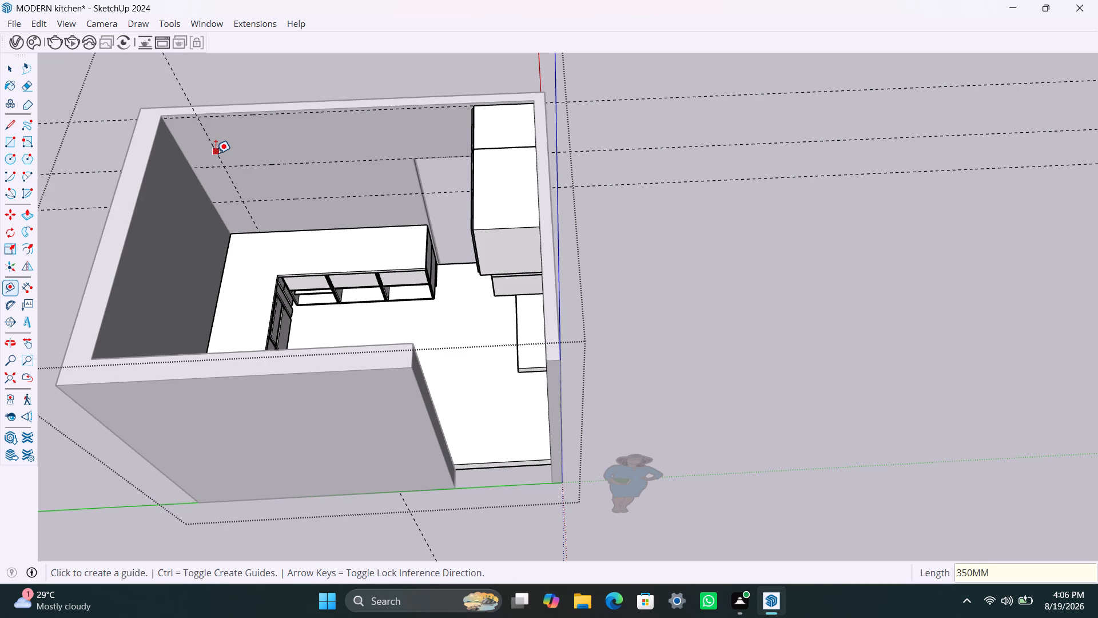
pyautogui.click(216, 153)
pyautogui.write('40MM')
pyautogui.press('Return')
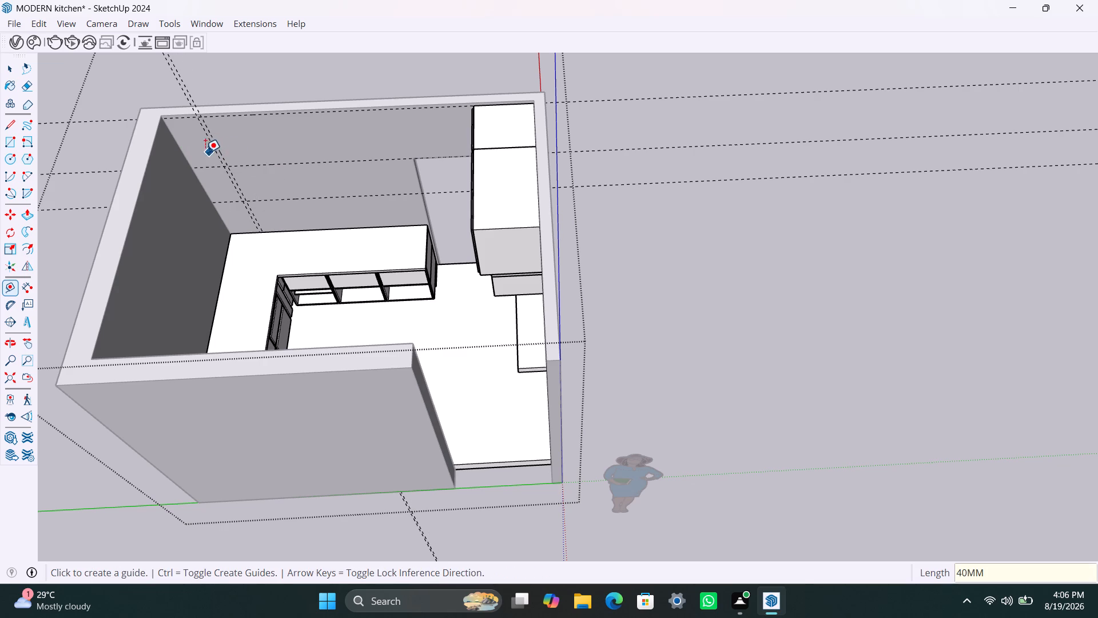
# Add a vertical guide 340 mm past the second one on the same wall, and another 10 mm beyond it.
pyautogui.scroll(7, 213, 151)
pyautogui.click(222, 144)
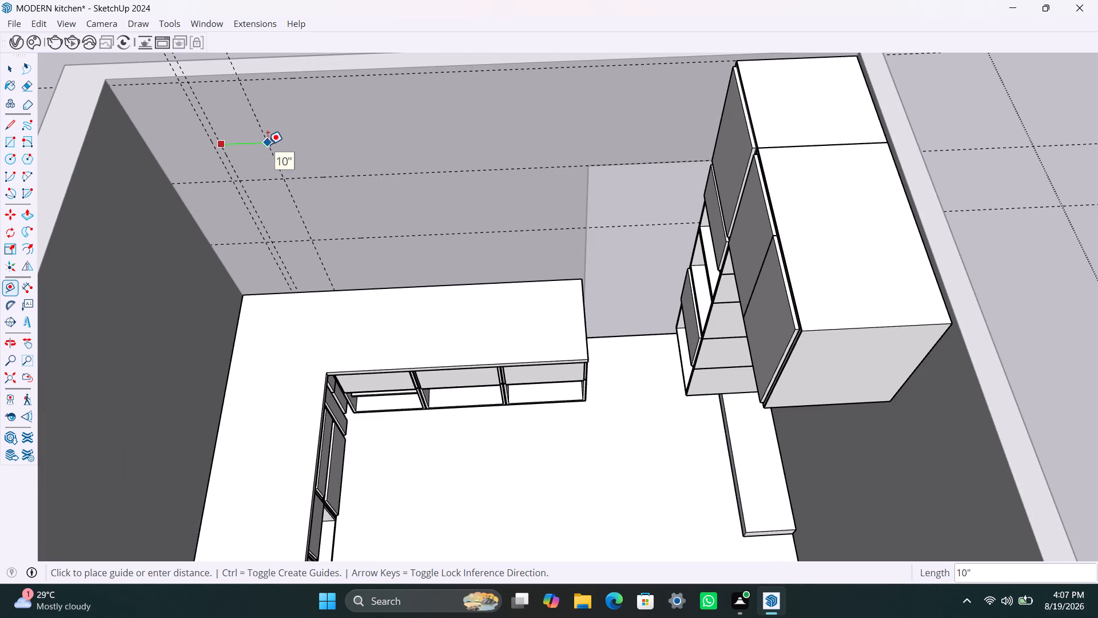
pyautogui.write('340MM')
pyautogui.press('Return')
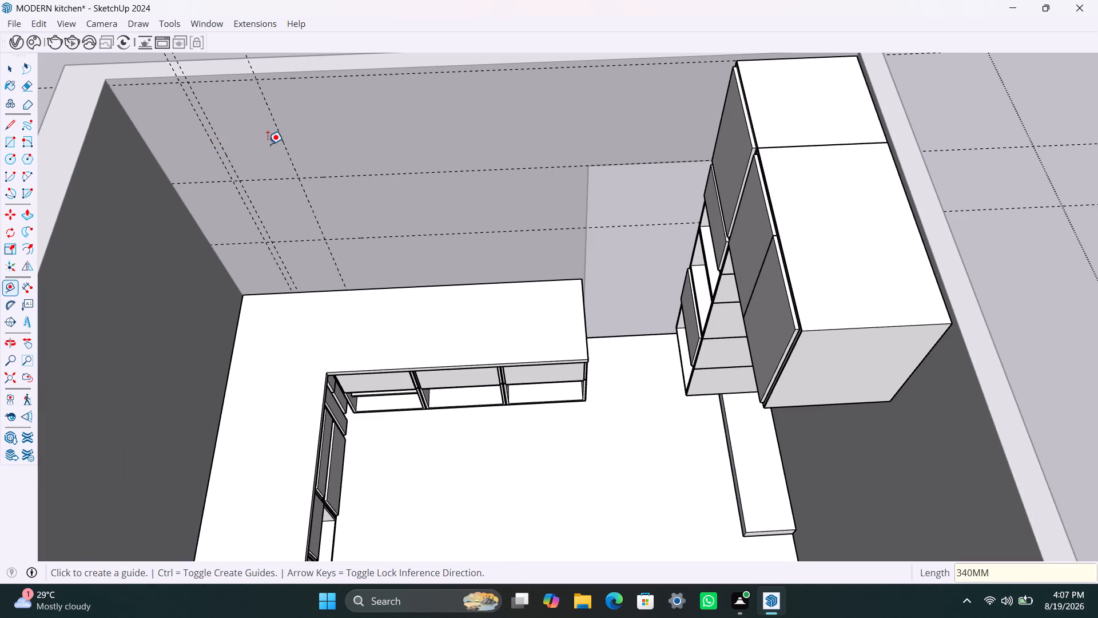
pyautogui.click(283, 141)
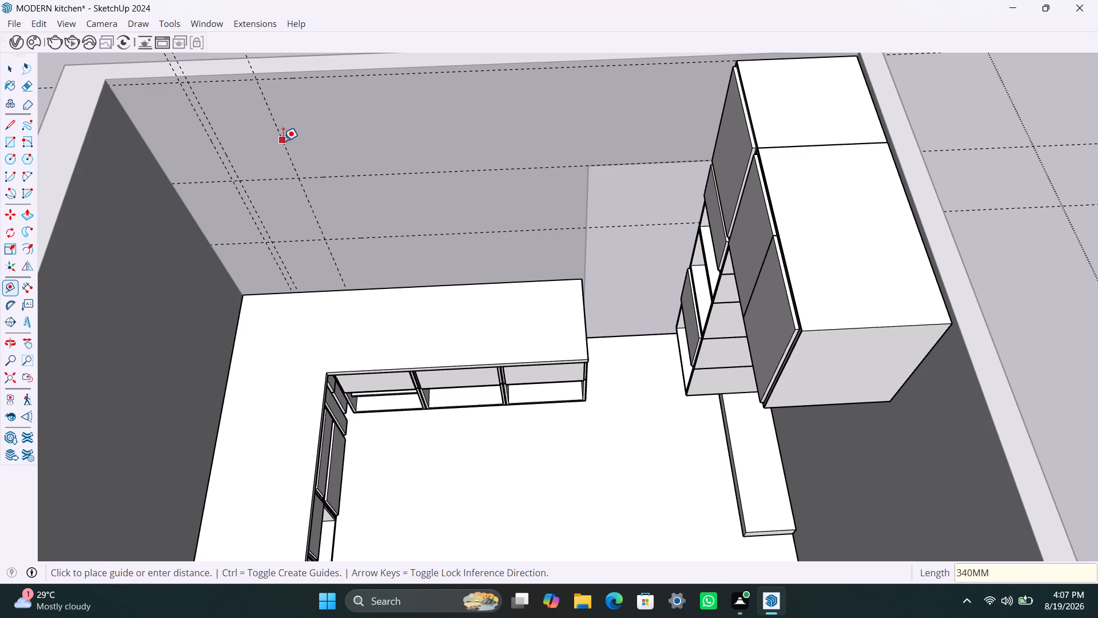
pyautogui.write('10MM')
pyautogui.press('Return')
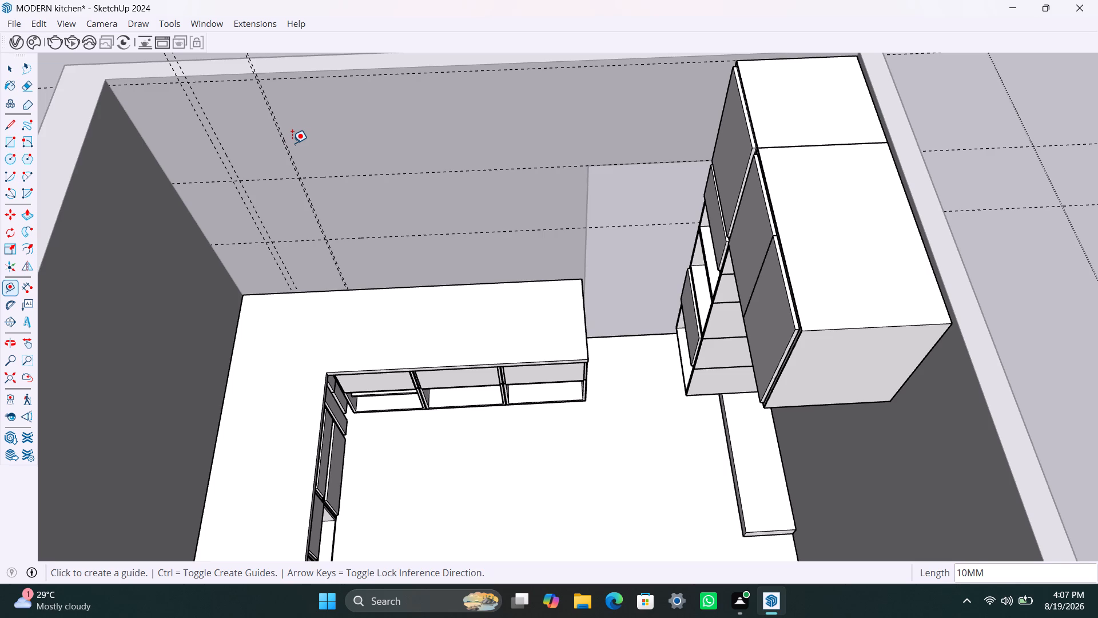
# Add a vertical guide 930 mm farther along the wall toward the door opening.
pyautogui.scroll(2, 254, 66)
pyautogui.click(256, 64)
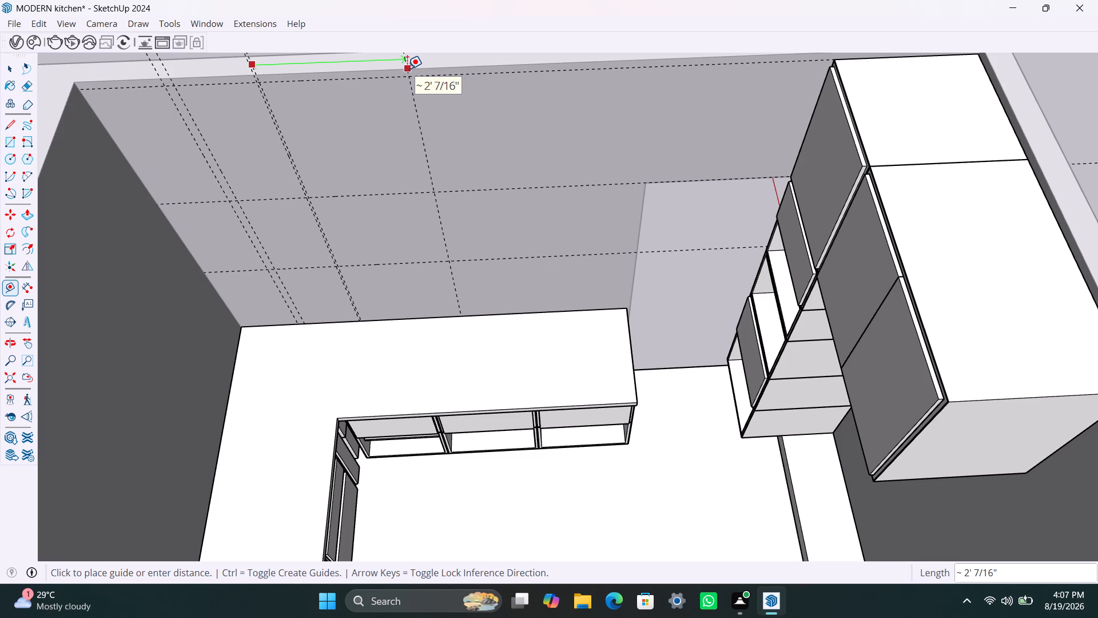
pyautogui.write('930MM')
pyautogui.press('Return')
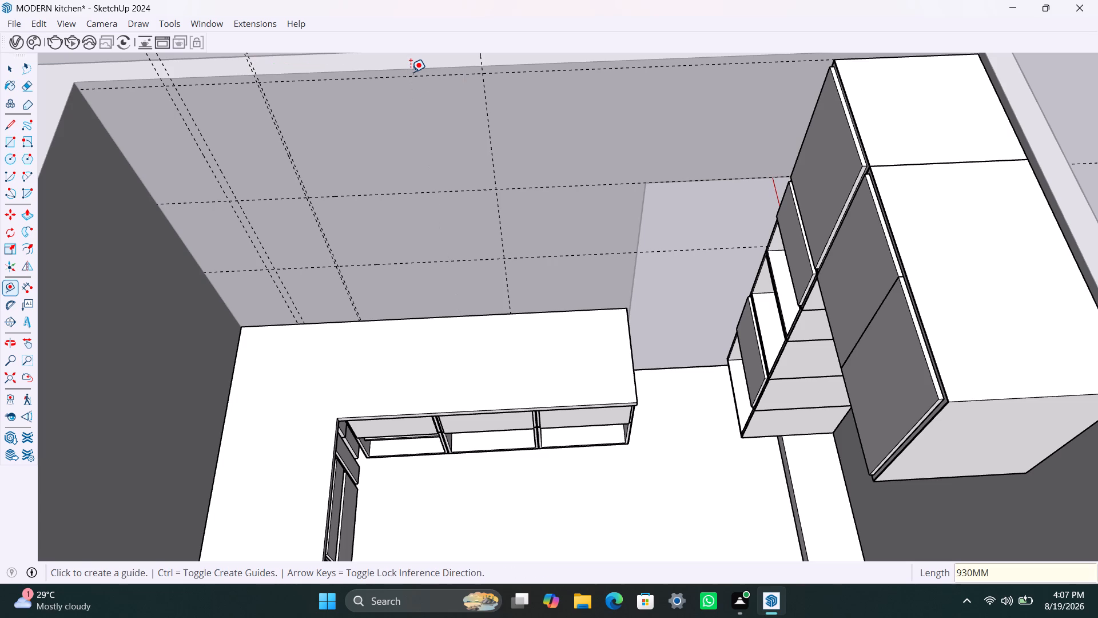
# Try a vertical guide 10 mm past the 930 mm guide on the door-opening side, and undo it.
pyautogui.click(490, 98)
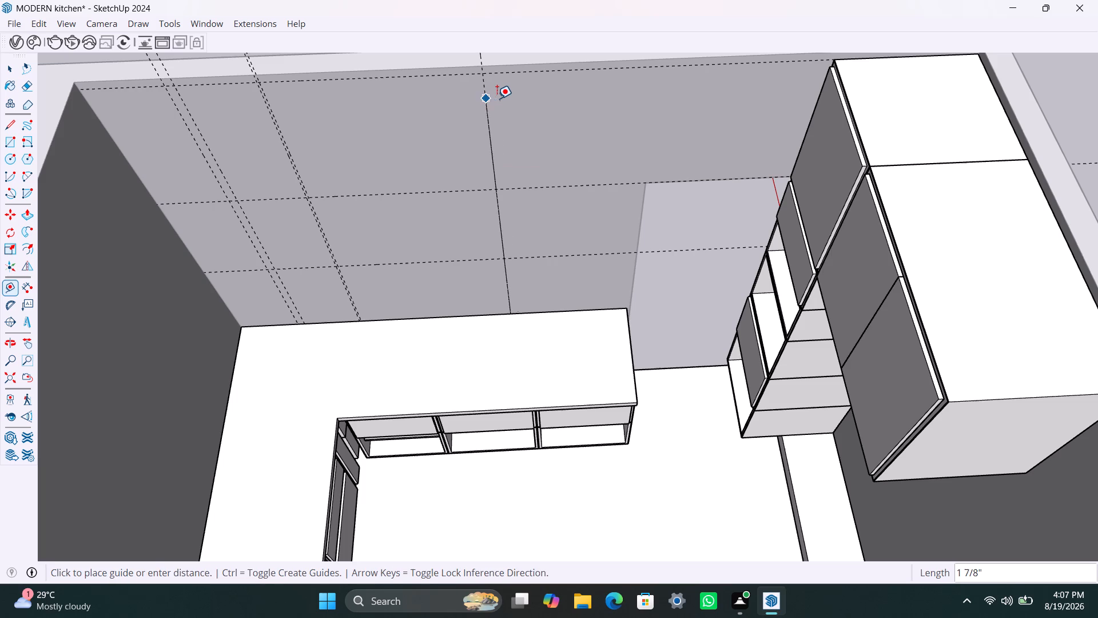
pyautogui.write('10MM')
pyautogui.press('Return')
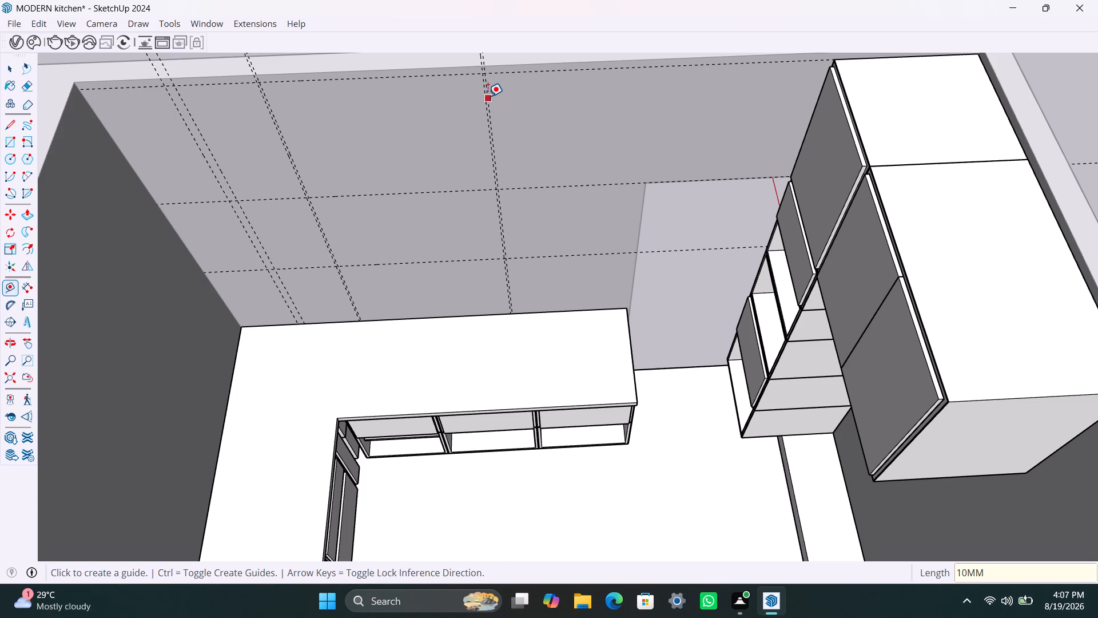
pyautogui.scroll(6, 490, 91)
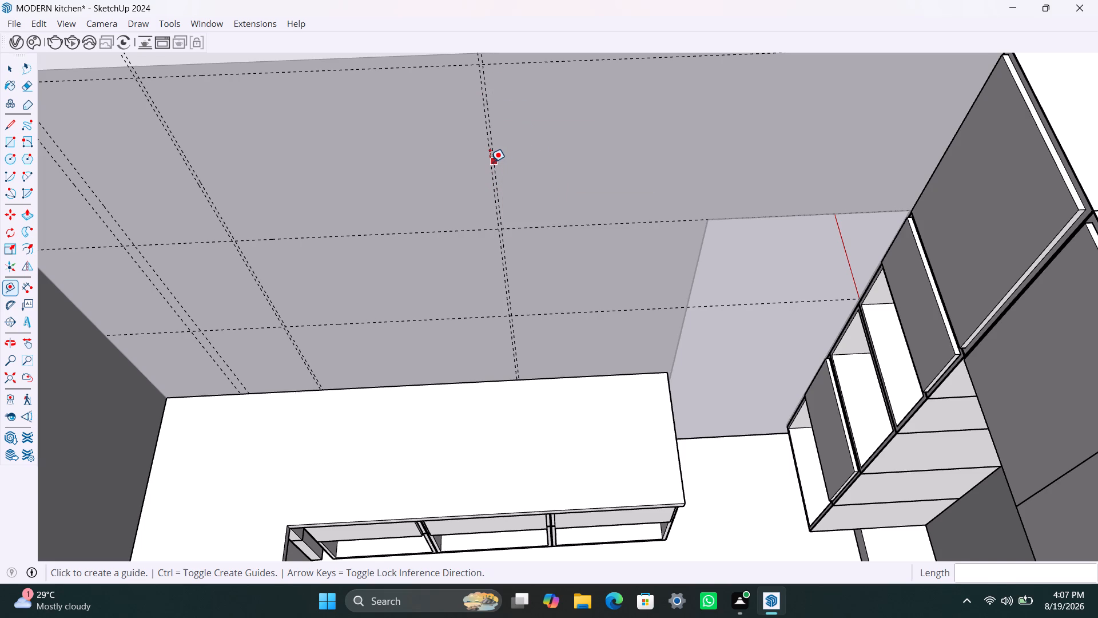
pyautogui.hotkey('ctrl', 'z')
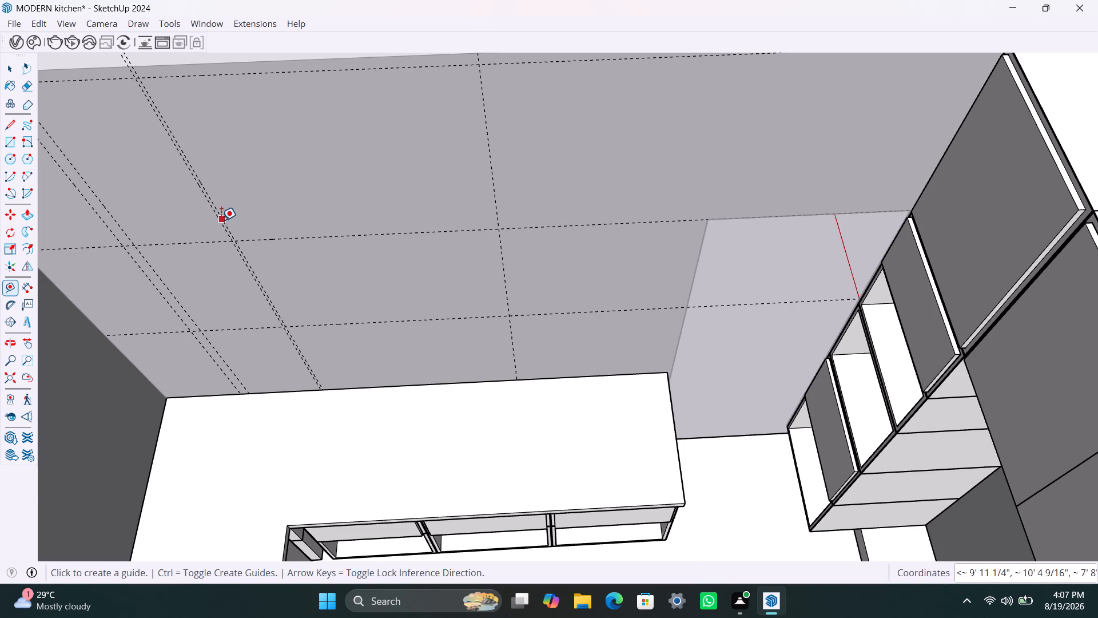
# Add two vertical guides at successive 10 mm offsets from the 930 mm guide, back toward the wall corner.
pyautogui.scroll(1, 221, 220)
pyautogui.scroll(-3, 233, 198)
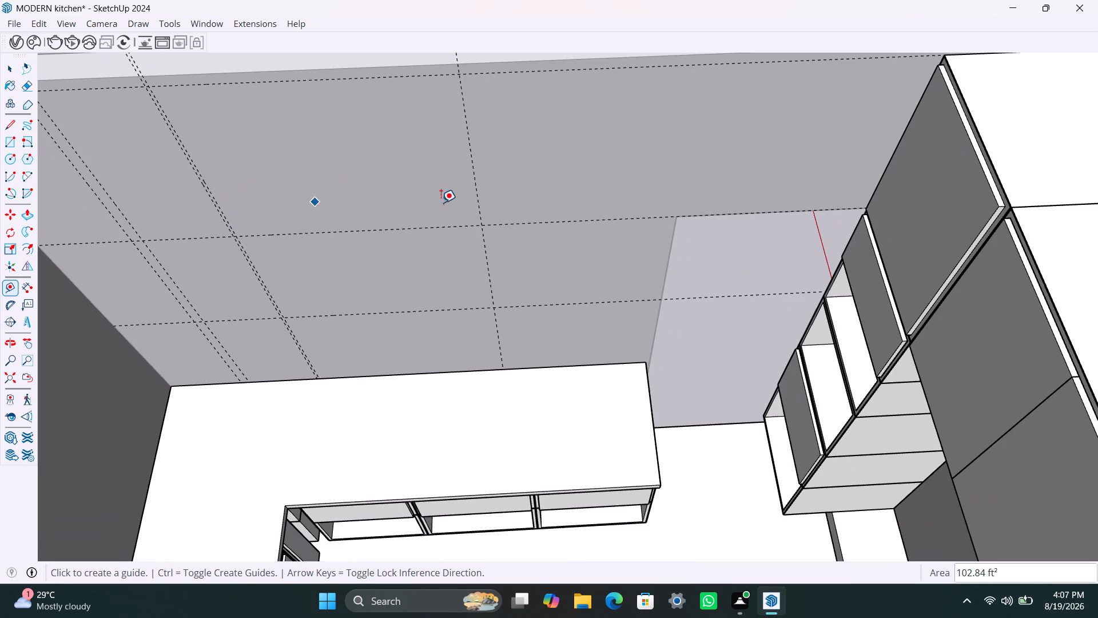
pyautogui.click(475, 180)
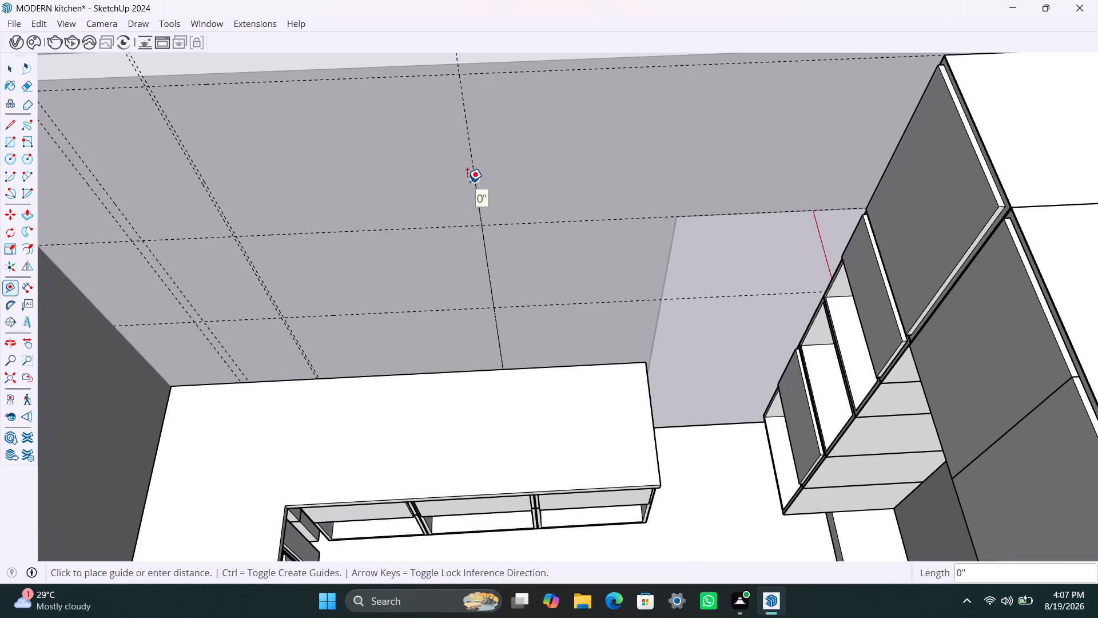
pyautogui.write('10MM')
pyautogui.press('Return')
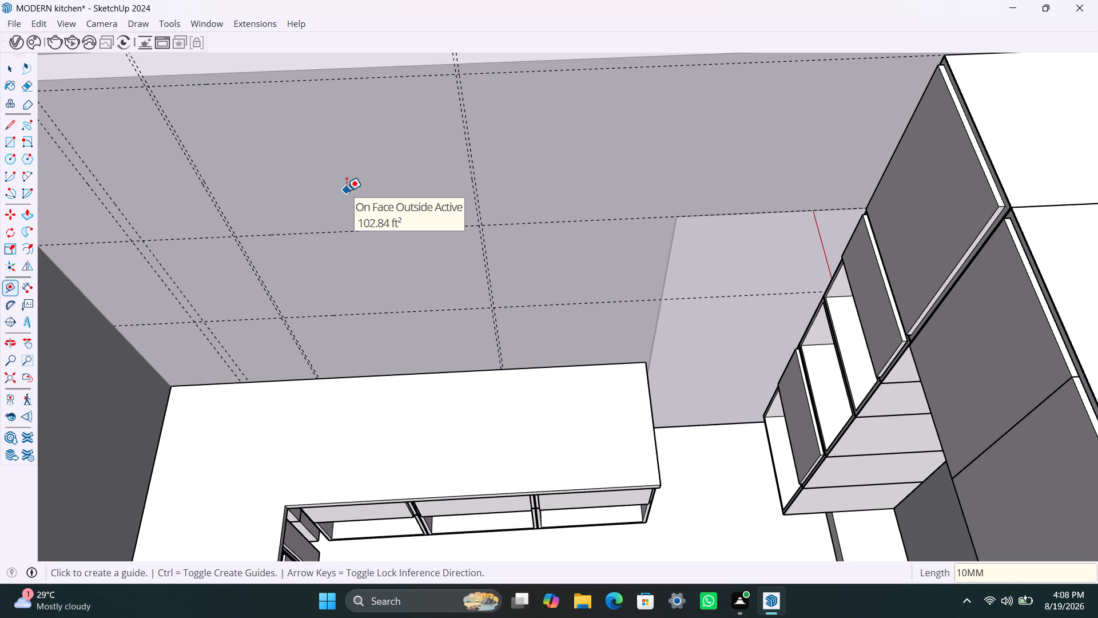
pyautogui.click(468, 176)
pyautogui.write('10MM')
pyautogui.press('Return')
# Delete the guide nearest the door opening among the three closely spaced vertical guides.
pyautogui.press('space')
pyautogui.scroll(6, 486, 168)
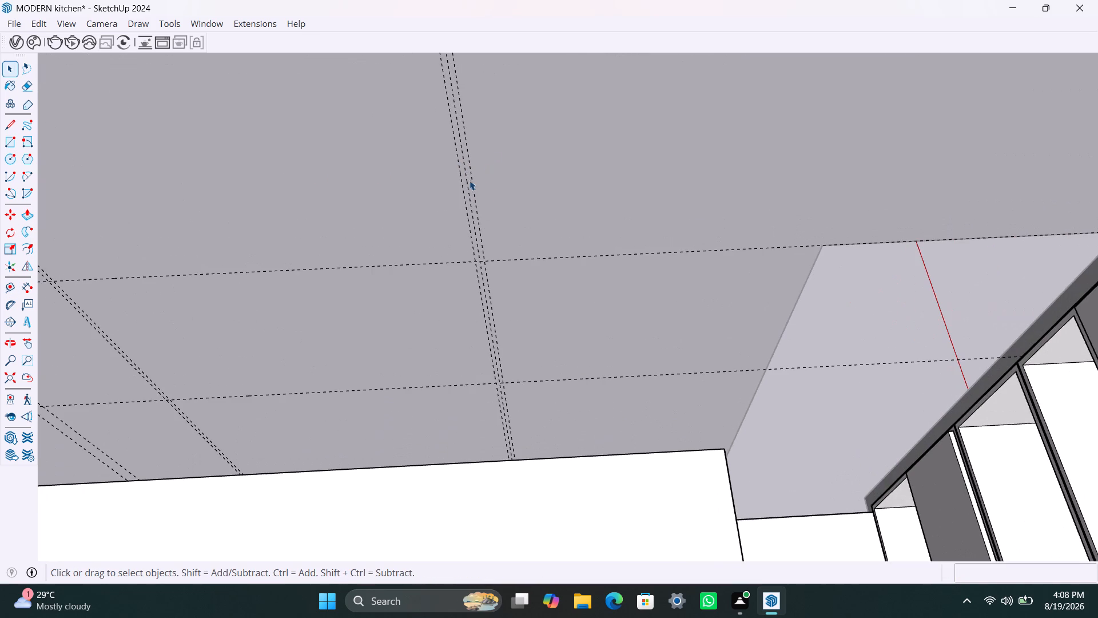
pyautogui.click(471, 179)
pyautogui.press('Delete')
# Add a vertical guide 740 mm from the remaining close pair, beside the door opening, and another 20 mm from it.
pyautogui.scroll(-10, 403, 188)
pyautogui.scroll(2, 382, 196)
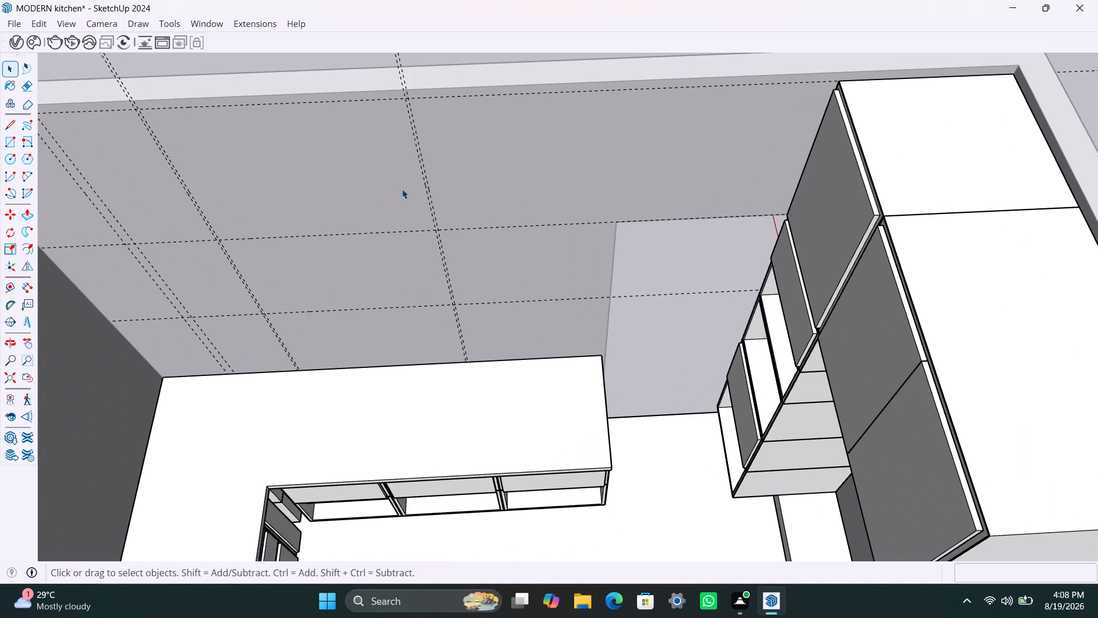
pyautogui.press('t')
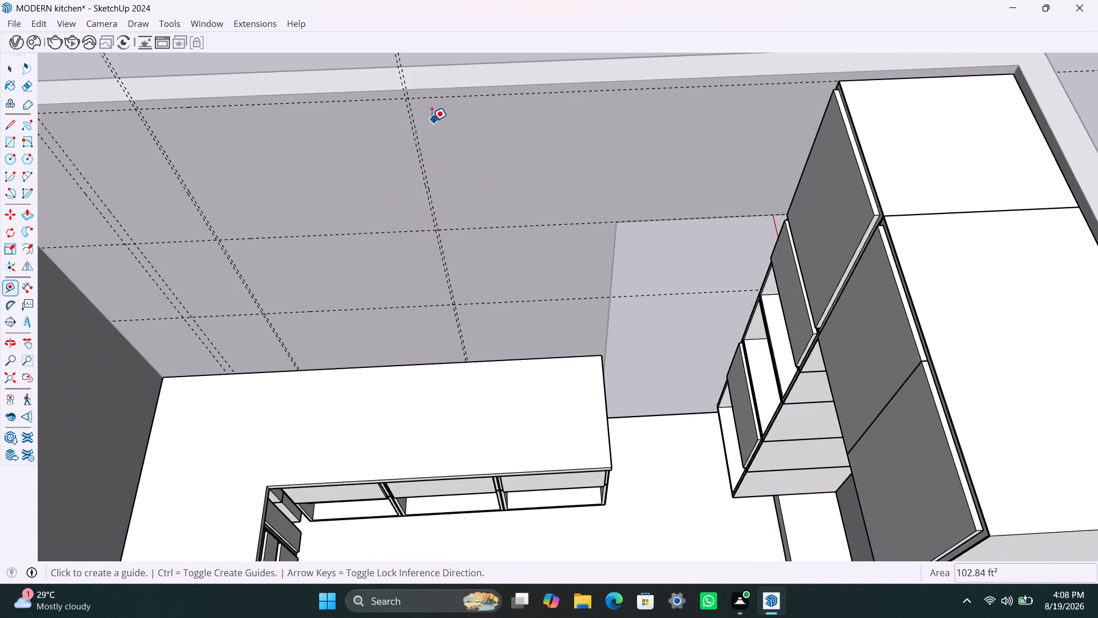
pyautogui.scroll(8, 427, 134)
pyautogui.click(412, 133)
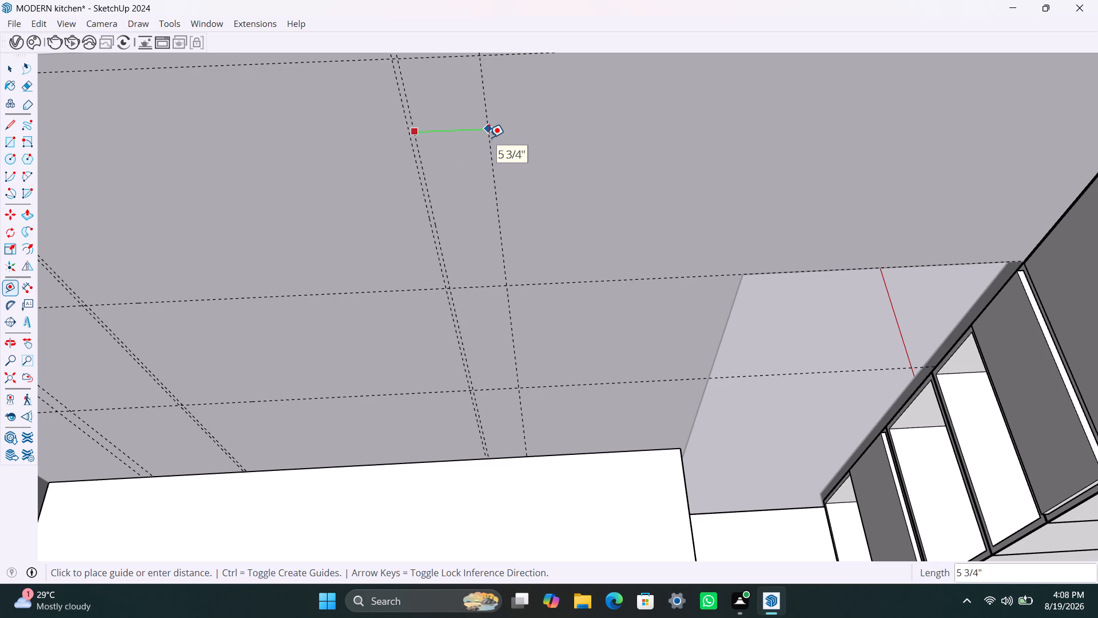
pyautogui.write('740MM')
pyautogui.press('Return')
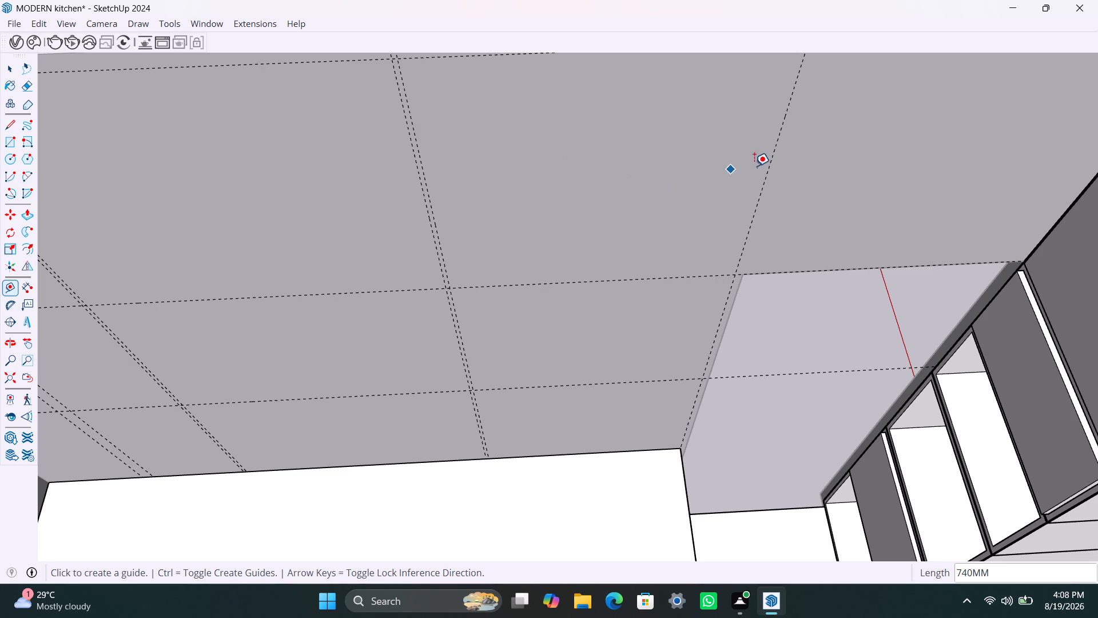
pyautogui.click(773, 162)
pyautogui.write('20MM')
pyautogui.press('Return')
pyautogui.press('space')
# Draw a backsplash rectangle about 1' 11 5/8" by 7' 10 1/2" on the wall, from the lowest horizontal guide to the countertop's rear edge.
pyautogui.scroll(-3, 691, 223)
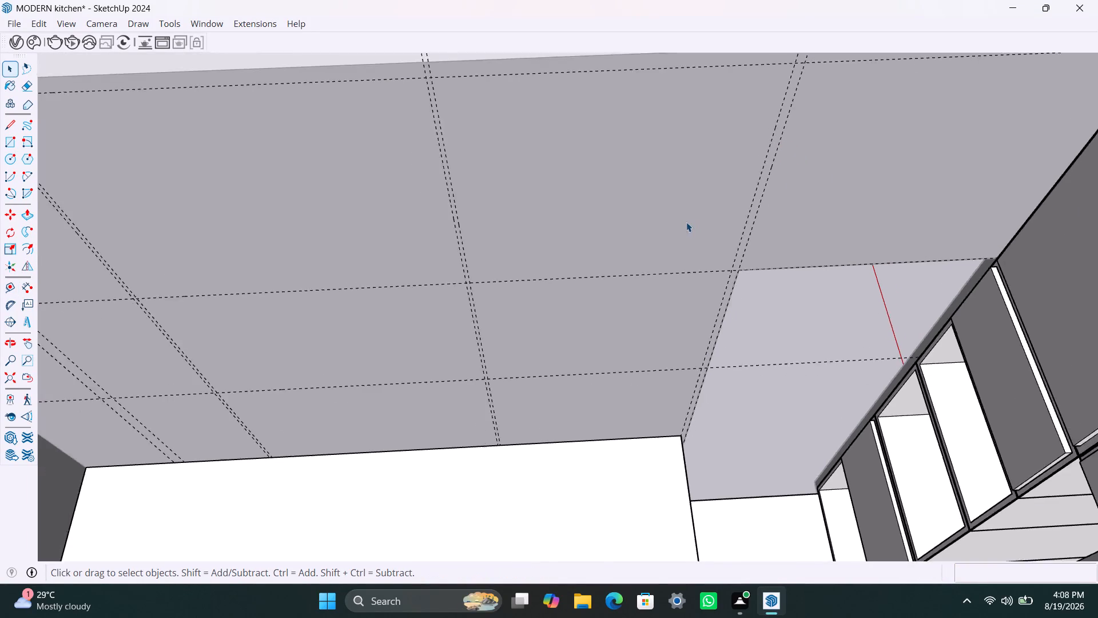
pyautogui.scroll(-6, 686, 222)
pyautogui.moveTo(679, 221); pyautogui.dragTo(594, 180, button='middle')
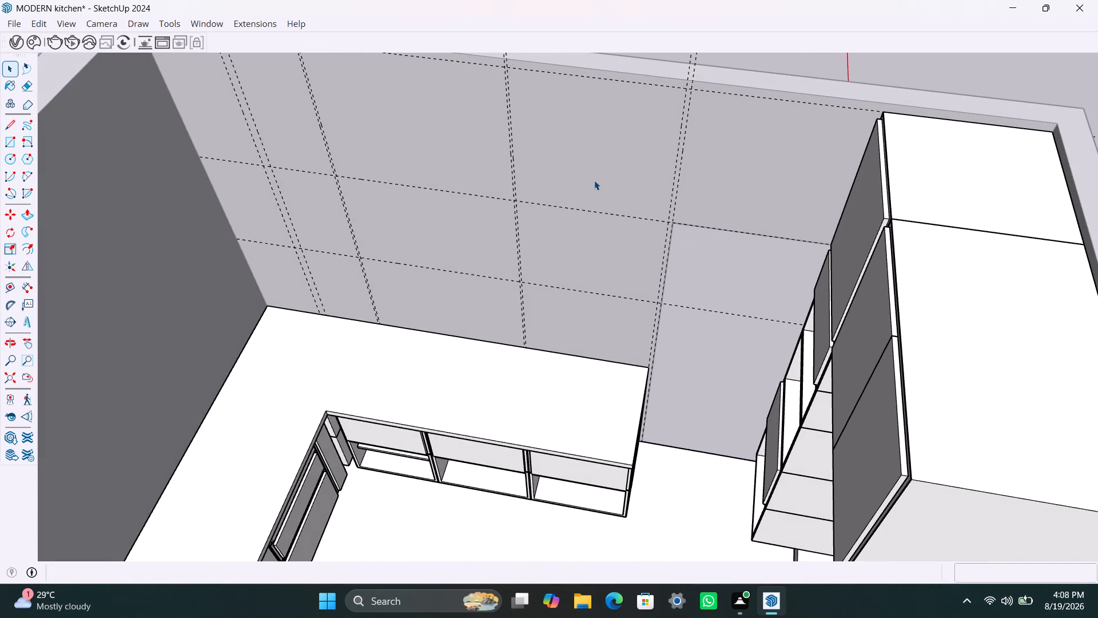
pyautogui.scroll(-2, 619, 184)
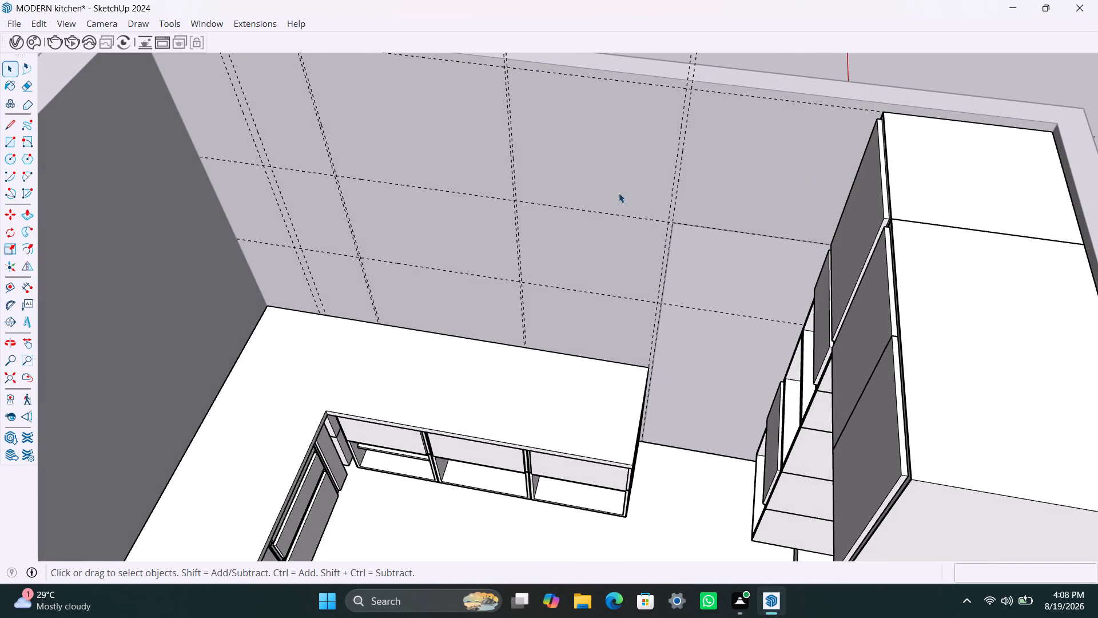
pyautogui.scroll(-1, 619, 193)
pyautogui.moveTo(581, 217); pyautogui.dragTo(620, 192, button='middle')
pyautogui.scroll(-2, 580, 201)
pyautogui.moveTo(557, 211); pyautogui.dragTo(595, 245, button='middle')
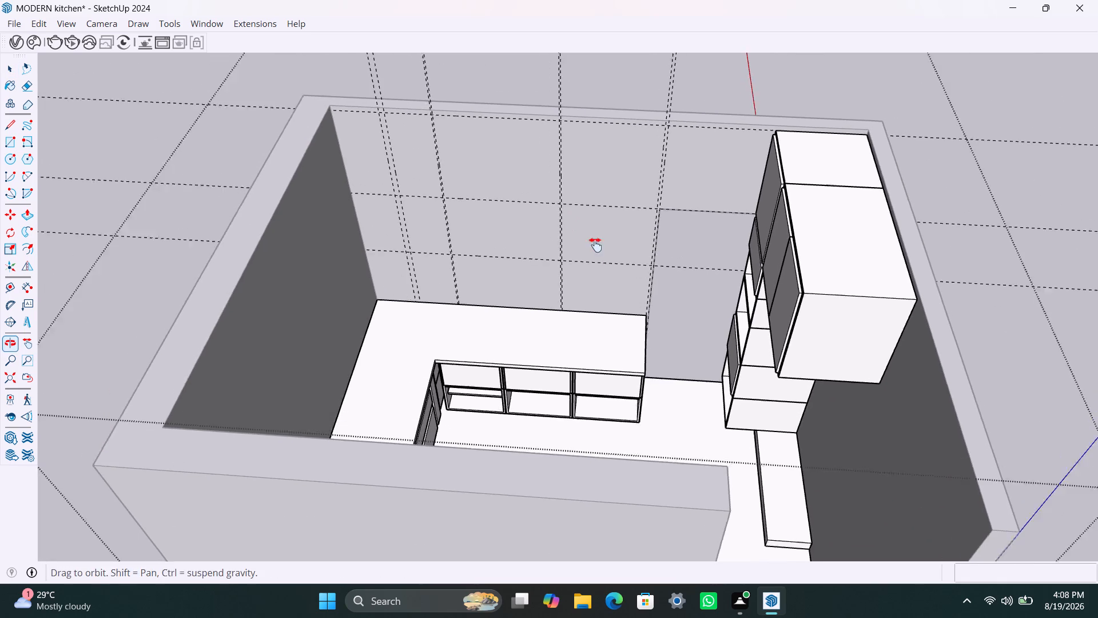
pyautogui.moveTo(595, 245); pyautogui.dragTo(600, 249, button='middle')
pyautogui.scroll(1, 513, 267)
pyautogui.moveTo(496, 279); pyautogui.dragTo(512, 262, button='middle')
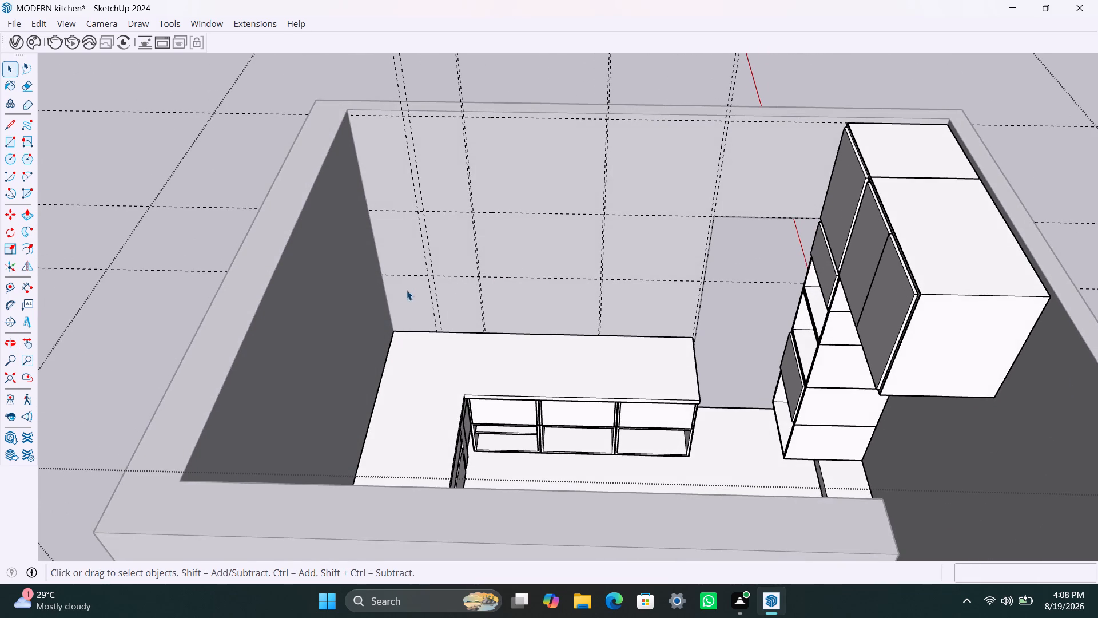
pyautogui.scroll(1, 395, 286)
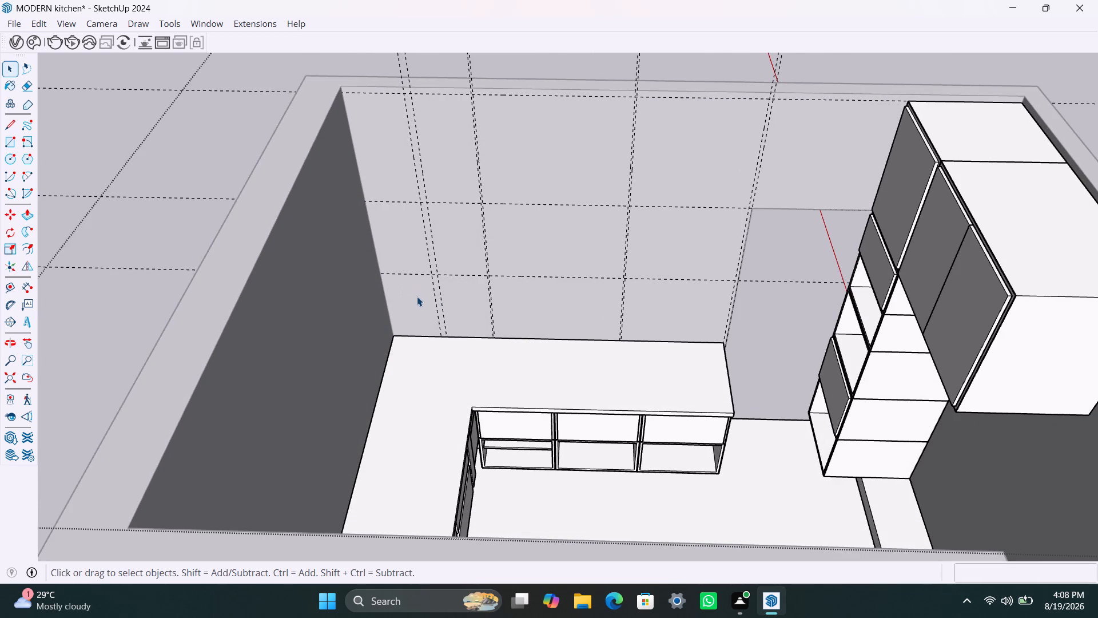
pyautogui.press('r')
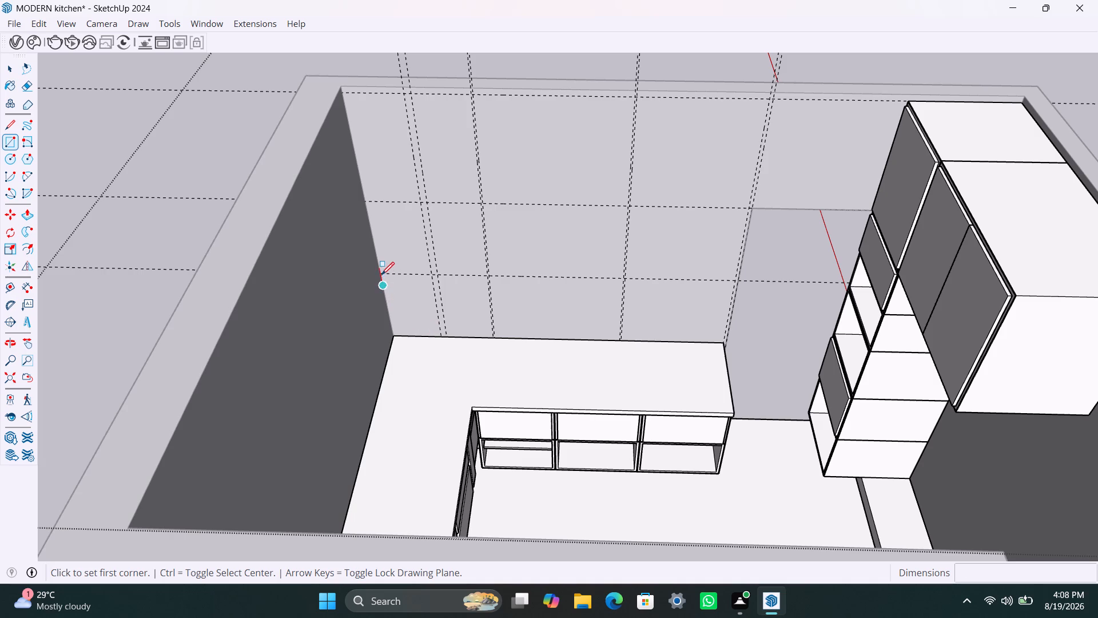
pyautogui.click(381, 275)
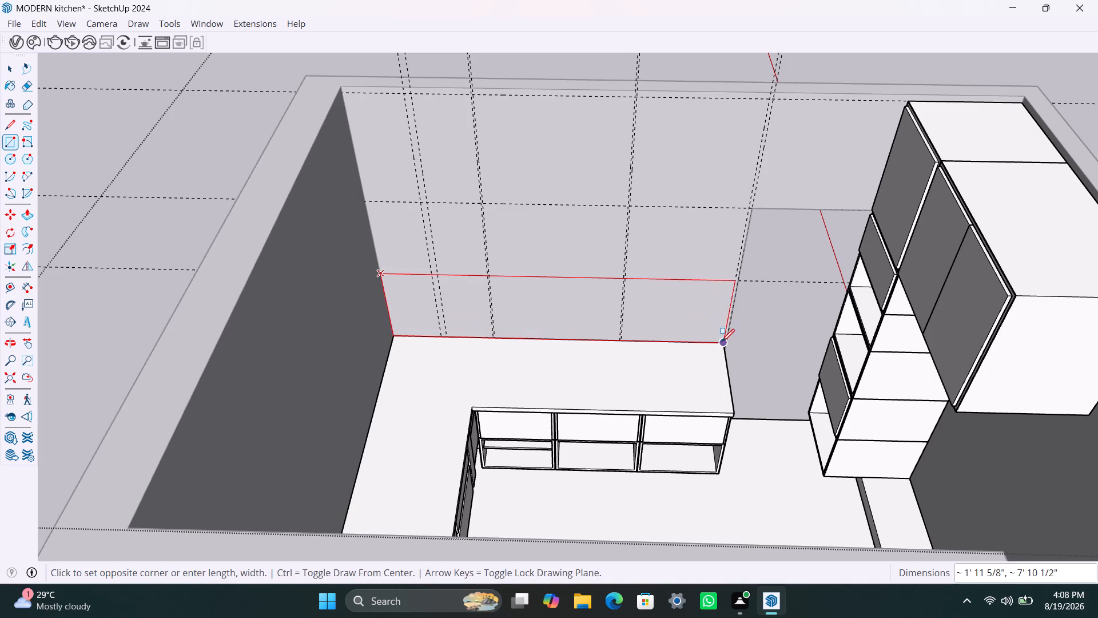
pyautogui.click(722, 342)
pyautogui.press('space')
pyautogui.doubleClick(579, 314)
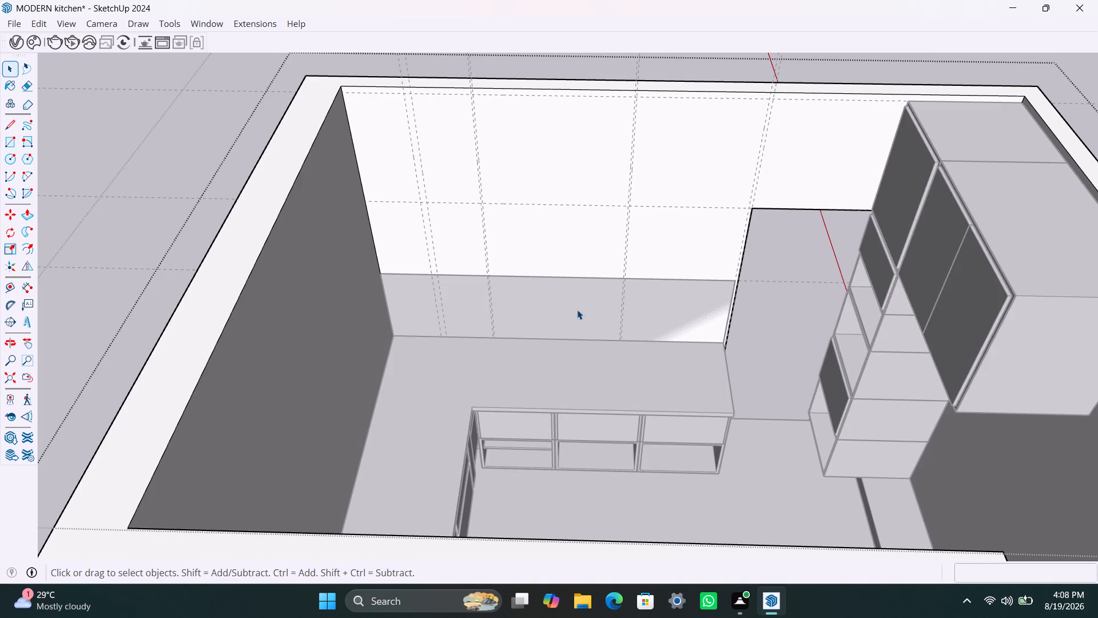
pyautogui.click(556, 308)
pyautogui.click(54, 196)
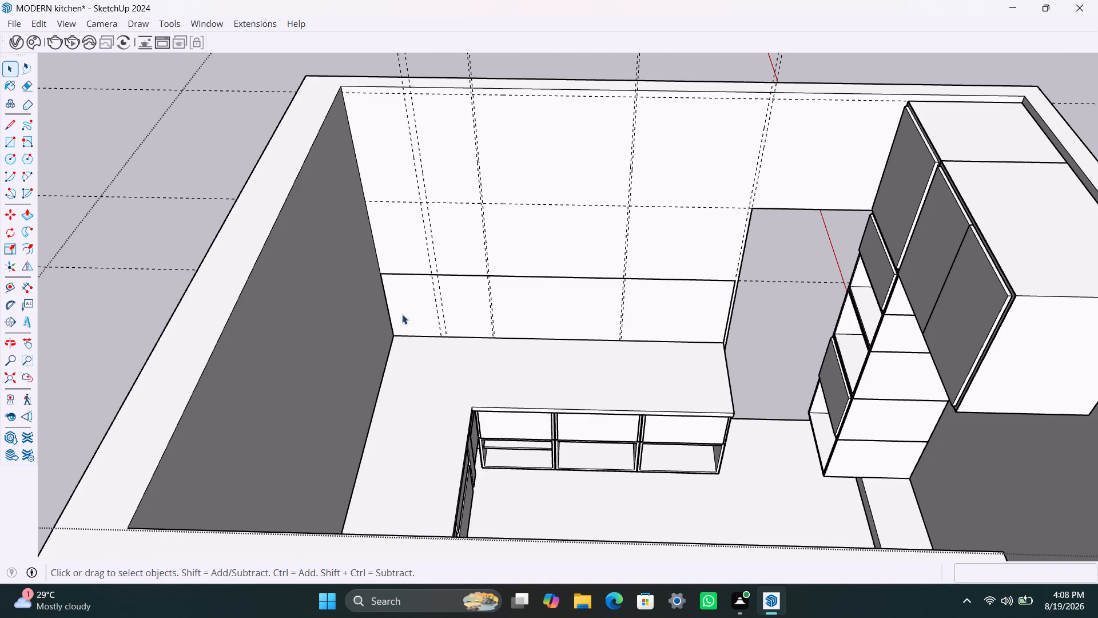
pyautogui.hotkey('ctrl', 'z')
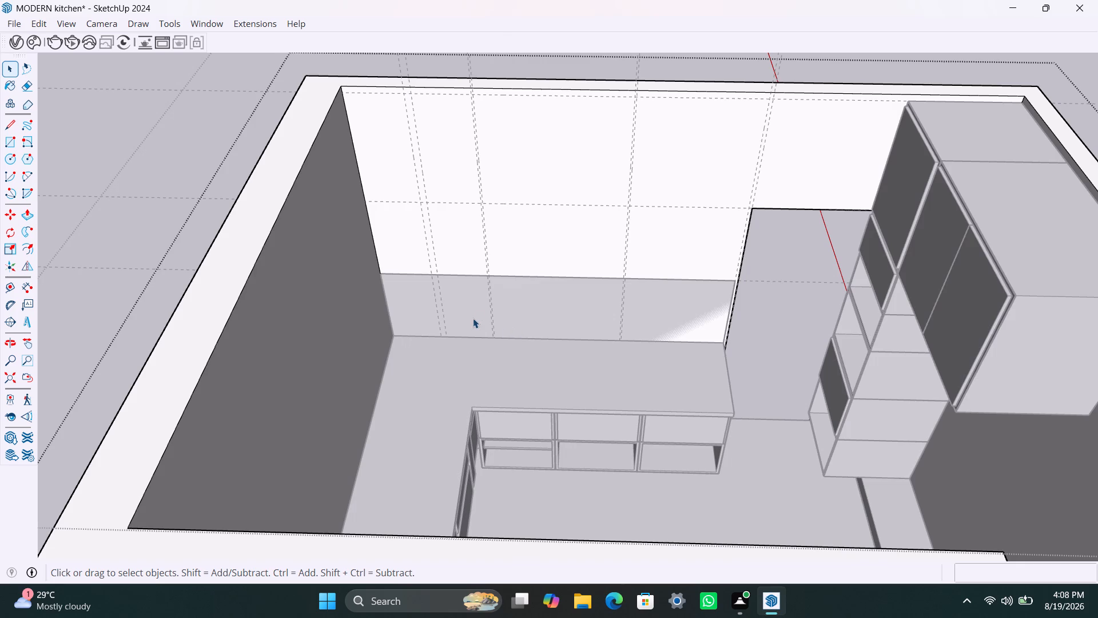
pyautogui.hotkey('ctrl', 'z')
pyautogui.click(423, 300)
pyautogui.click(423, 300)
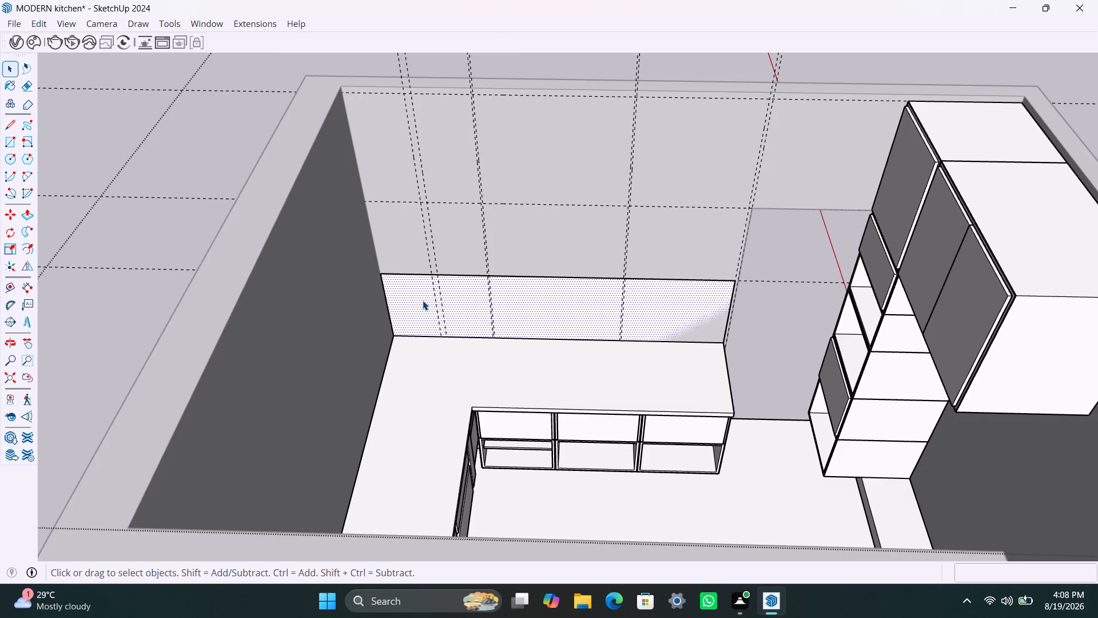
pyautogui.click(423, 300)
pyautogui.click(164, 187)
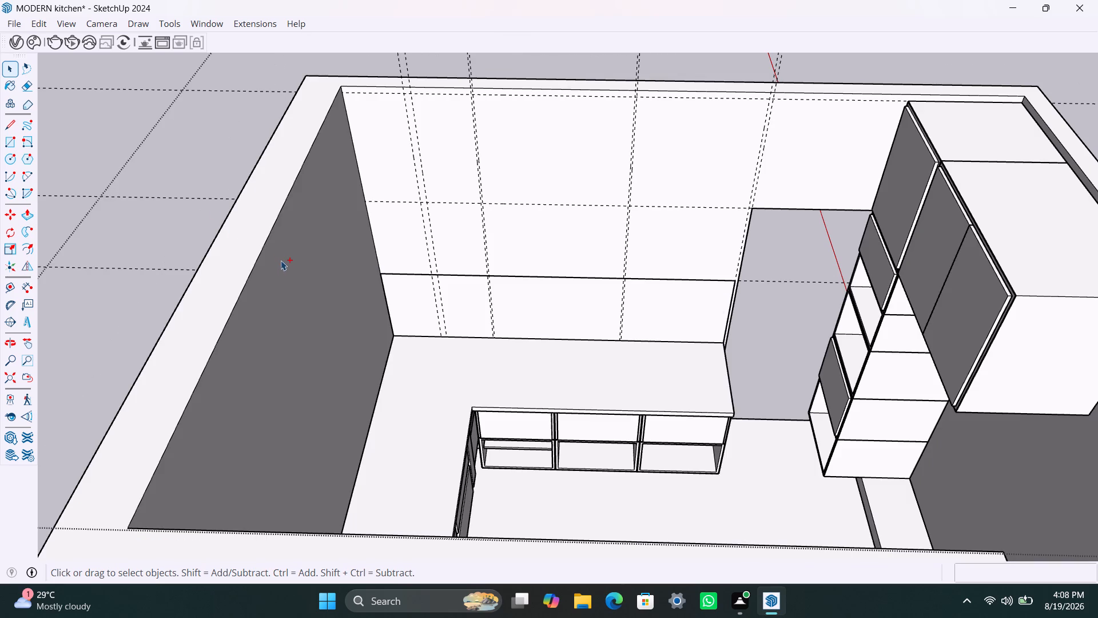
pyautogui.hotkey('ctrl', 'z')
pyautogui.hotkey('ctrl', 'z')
# Group the backsplash rectangle's face together with its four edges.
pyautogui.click(399, 290)
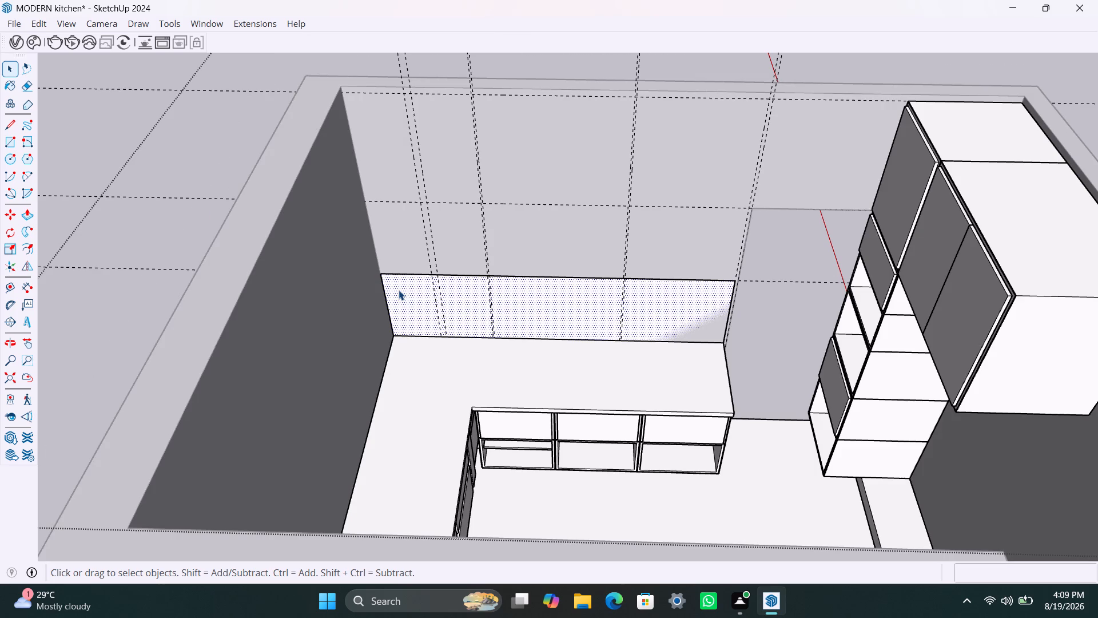
pyautogui.click(399, 290)
pyautogui.click(399, 290)
pyautogui.click(385, 276)
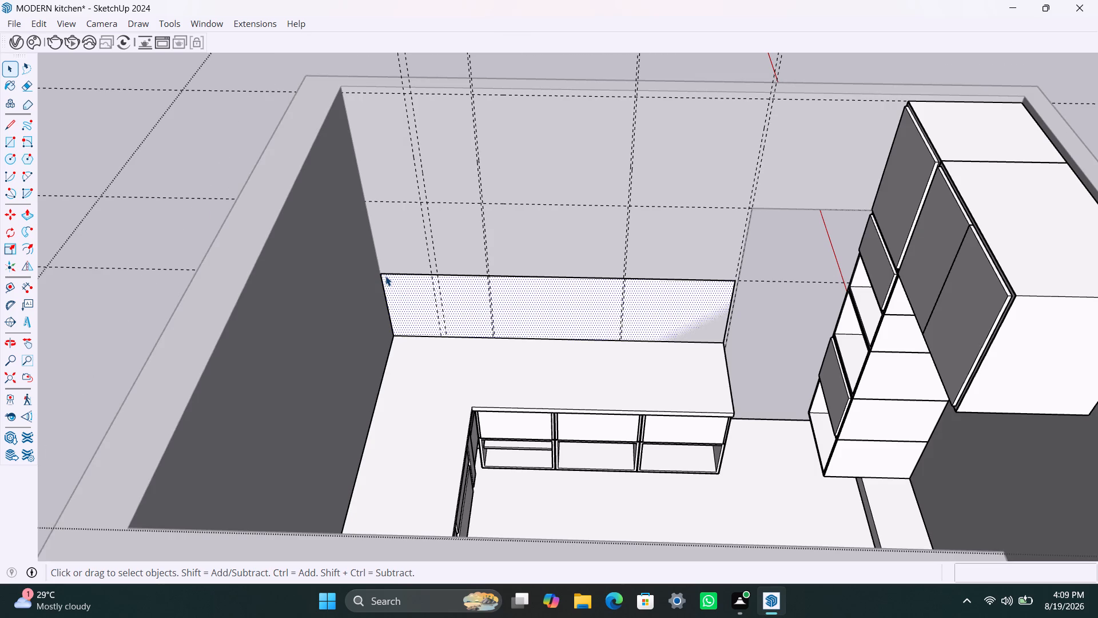
pyautogui.click(385, 274)
pyautogui.click(385, 274)
pyautogui.click(385, 274)
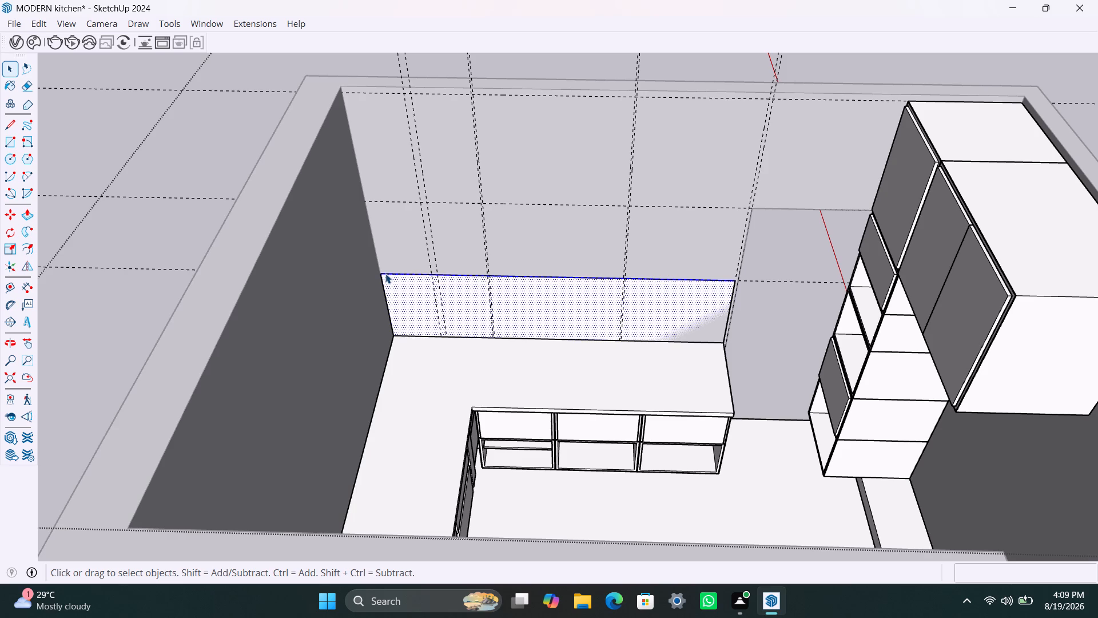
pyautogui.click(385, 274)
pyautogui.doubleClick(385, 274)
pyautogui.click(385, 274)
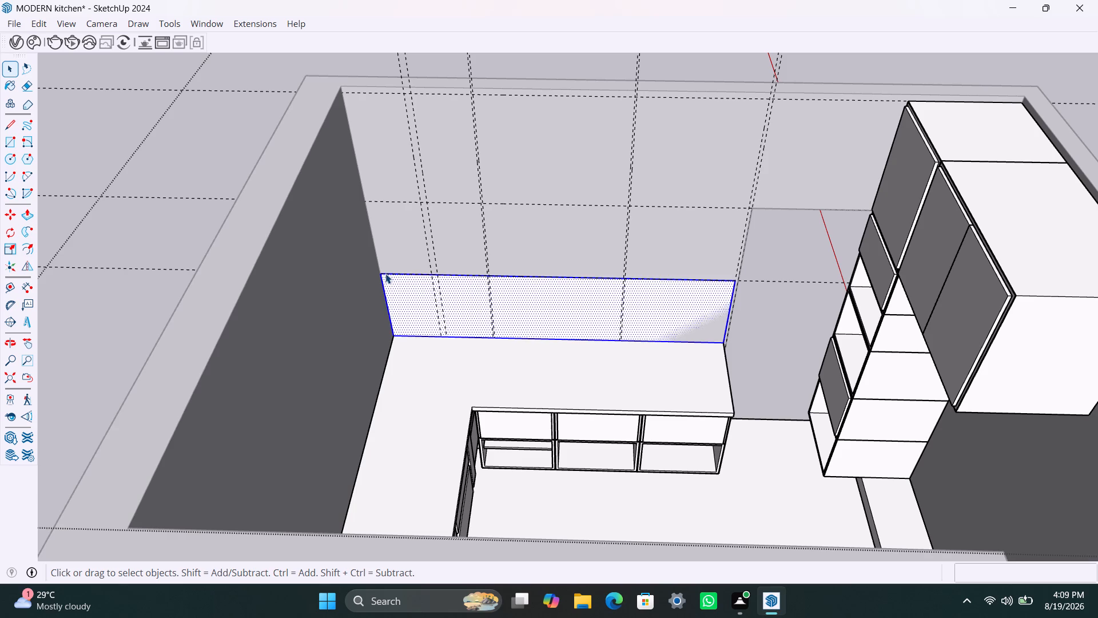
pyautogui.rightClick(392, 290)
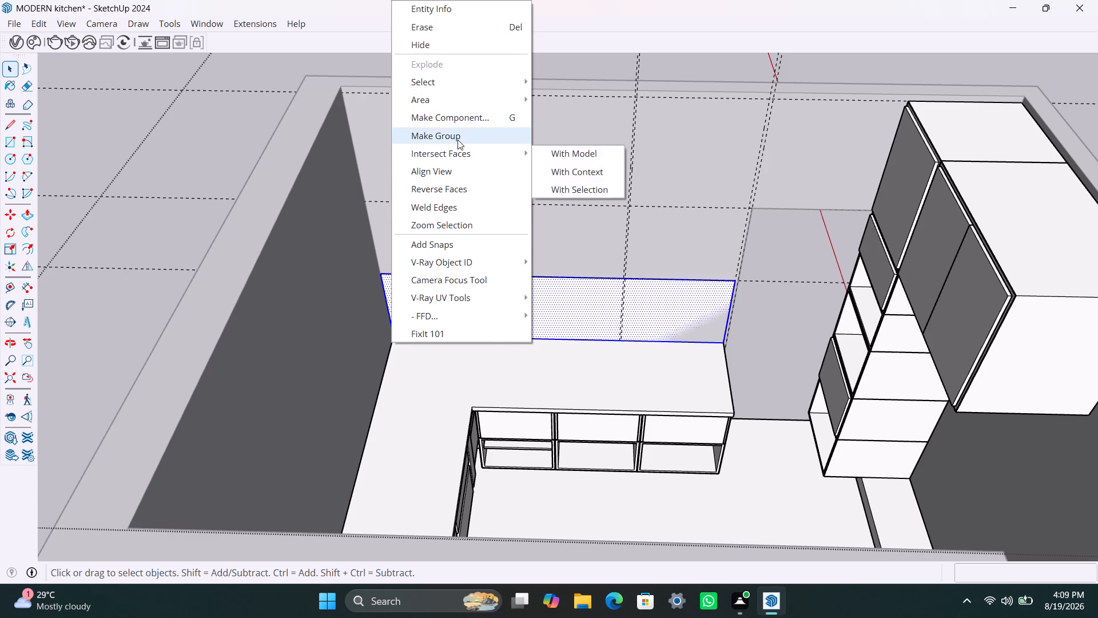
pyautogui.click(457, 140)
# Open the backsplash group and pull its face out 1" from the wall, closing the group when done.
pyautogui.doubleClick(423, 302)
pyautogui.click(423, 302)
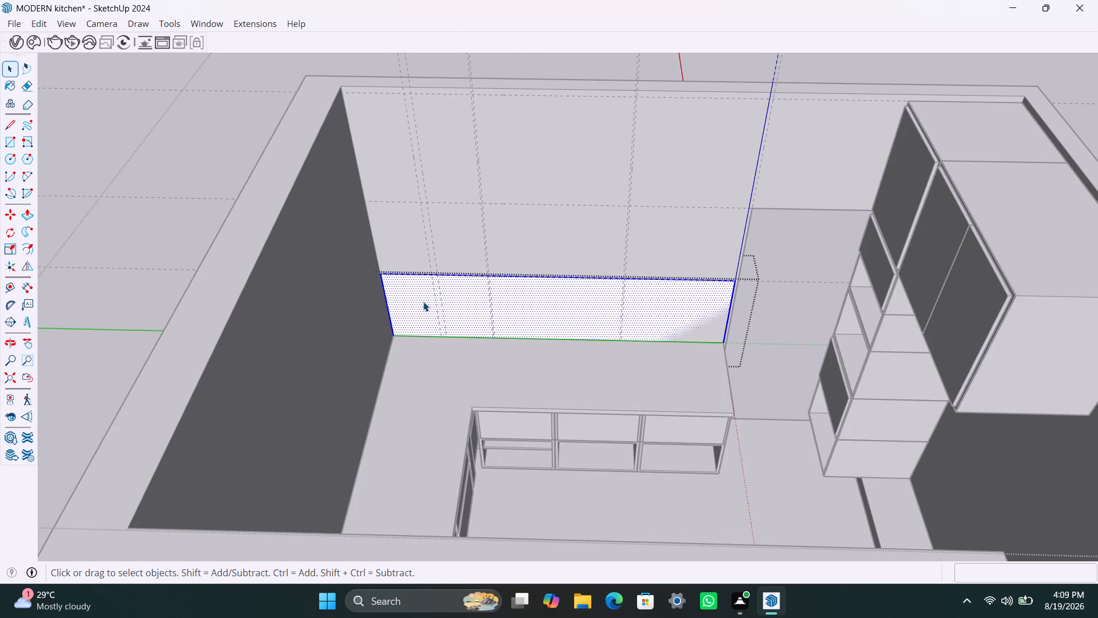
pyautogui.press('p')
pyautogui.click(423, 302)
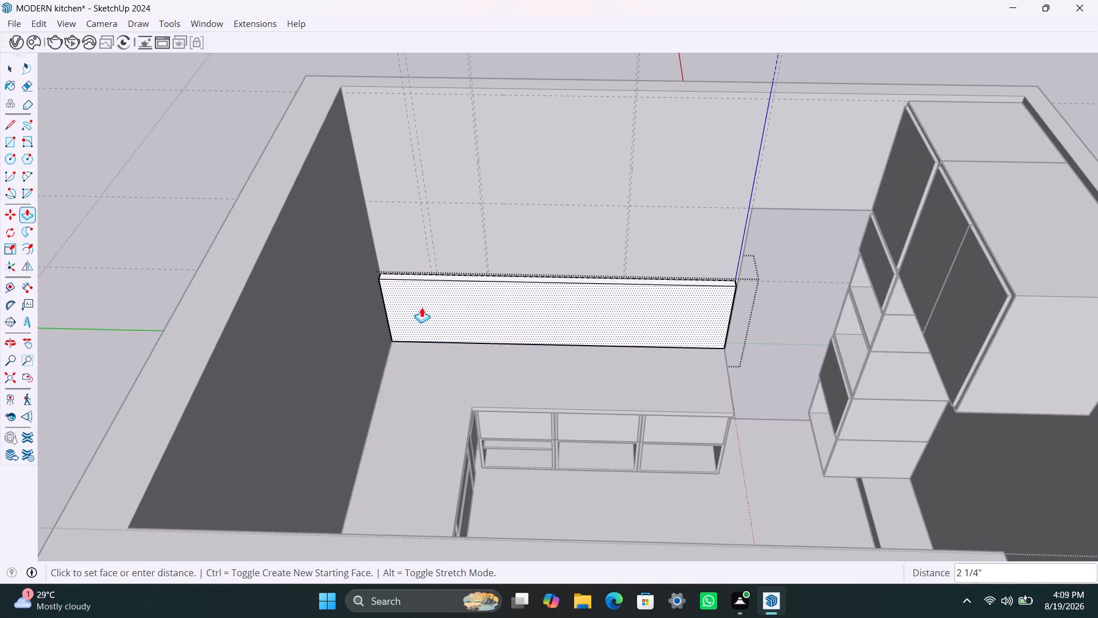
pyautogui.press('1')
pyautogui.hotkey('shift', '"')
pyautogui.press('Return')
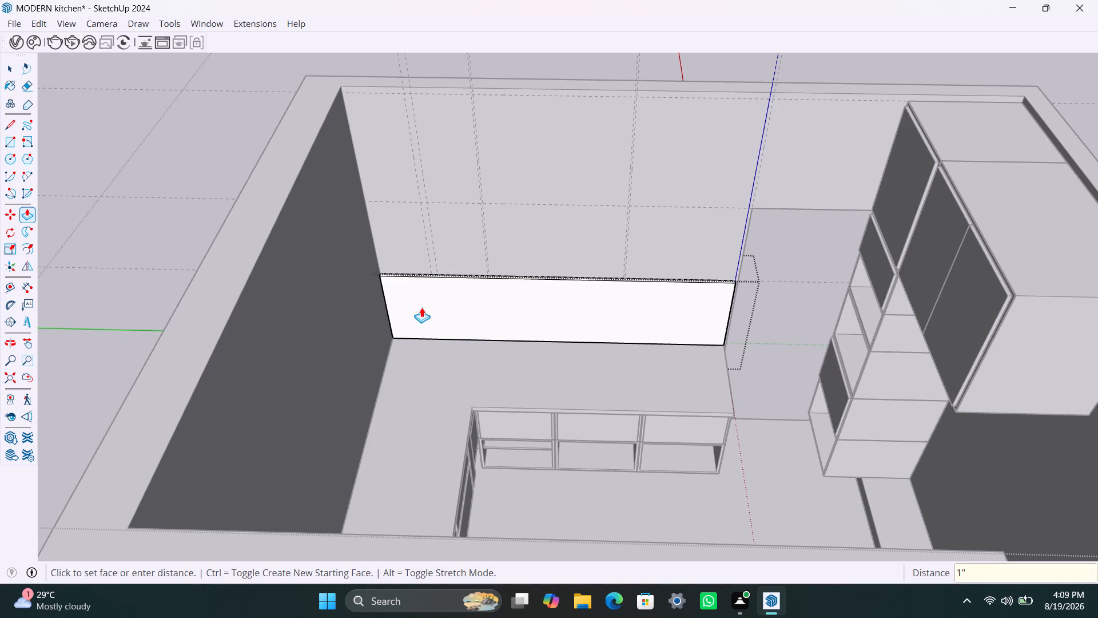
pyautogui.press('space')
pyautogui.click(217, 206)
# Draw an upper-cabinet rectangle about 2' 11 13/16" by 1' 11 5/8" between the middle vertical guides, from the upper horizontal guide to the backsplash top.
pyautogui.scroll(-4, 192, 266)
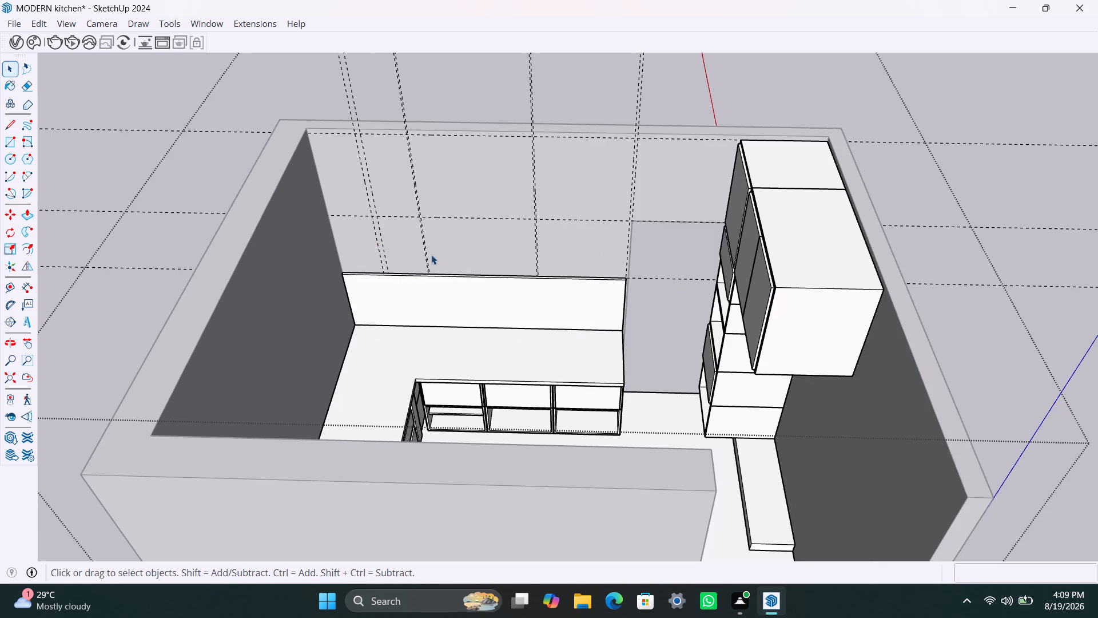
pyautogui.scroll(6, 427, 245)
pyautogui.scroll(-2, 466, 248)
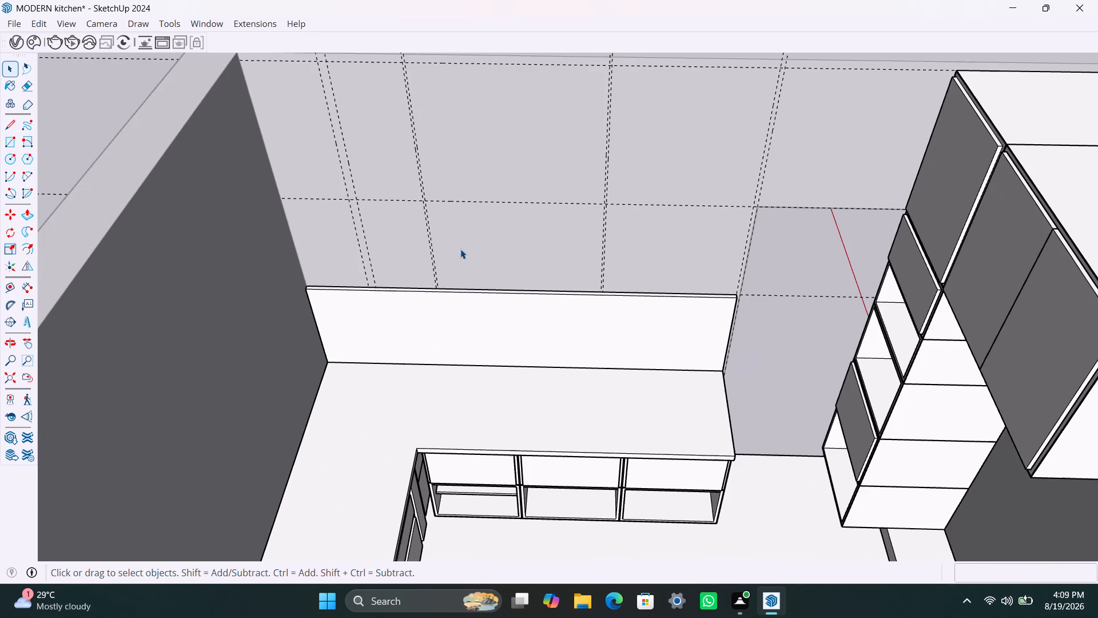
pyautogui.scroll(-2, 494, 240)
pyautogui.moveTo(503, 226); pyautogui.dragTo(485, 217, button='middle')
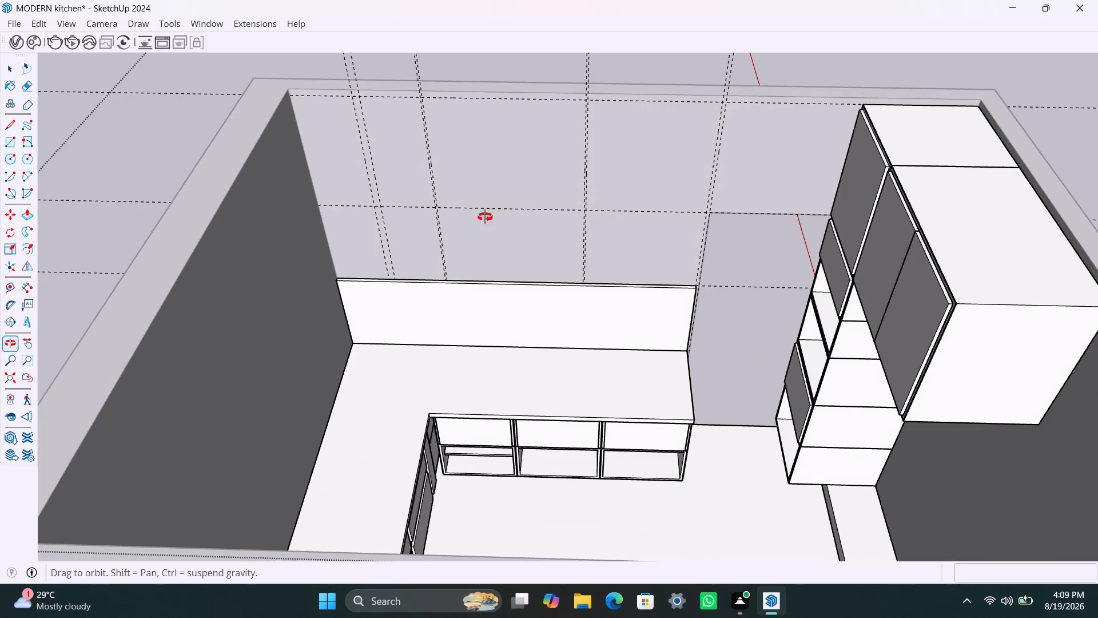
pyautogui.moveTo(485, 217); pyautogui.dragTo(494, 207, button='middle')
pyautogui.moveTo(528, 232); pyautogui.dragTo(535, 228, button='middle')
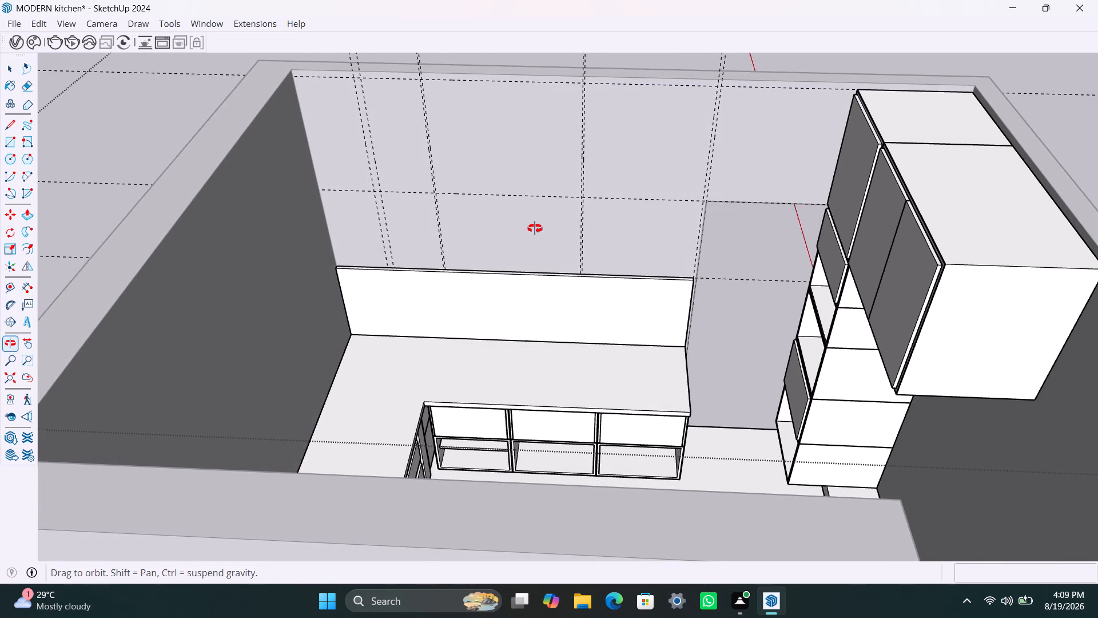
pyautogui.moveTo(535, 228); pyautogui.dragTo(536, 223, button='middle')
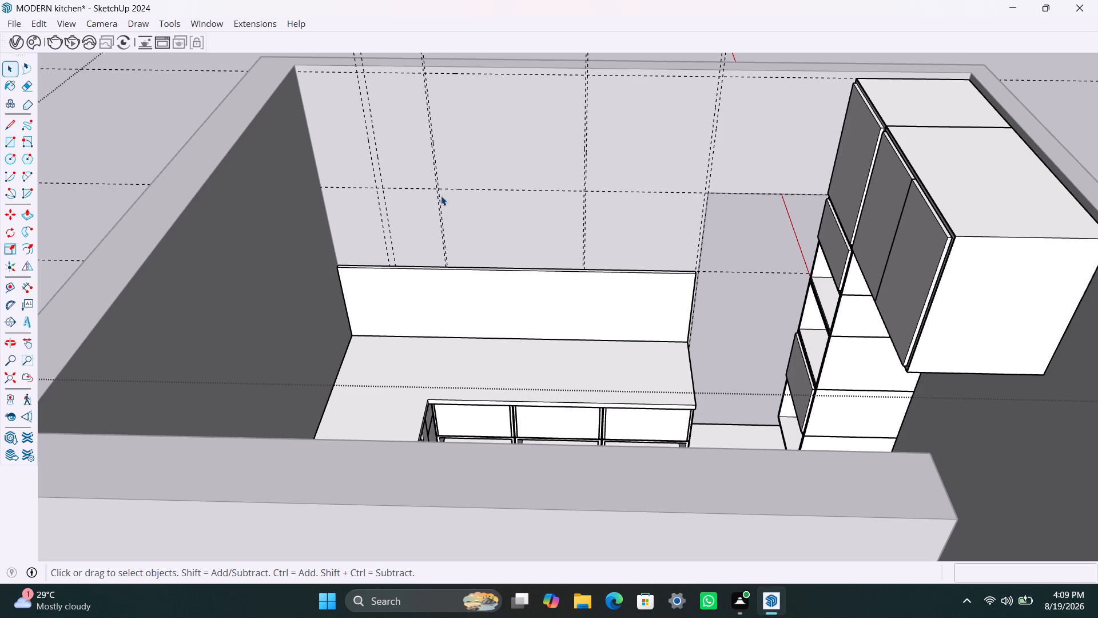
pyautogui.press('r')
pyautogui.scroll(7, 443, 184)
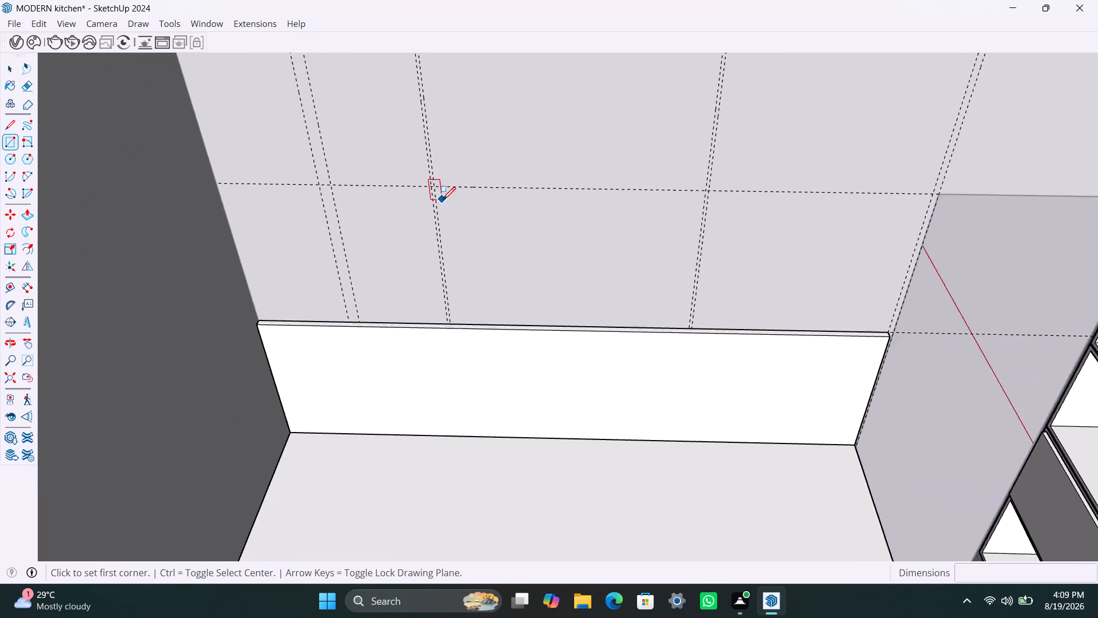
pyautogui.scroll(2, 443, 200)
pyautogui.click(432, 181)
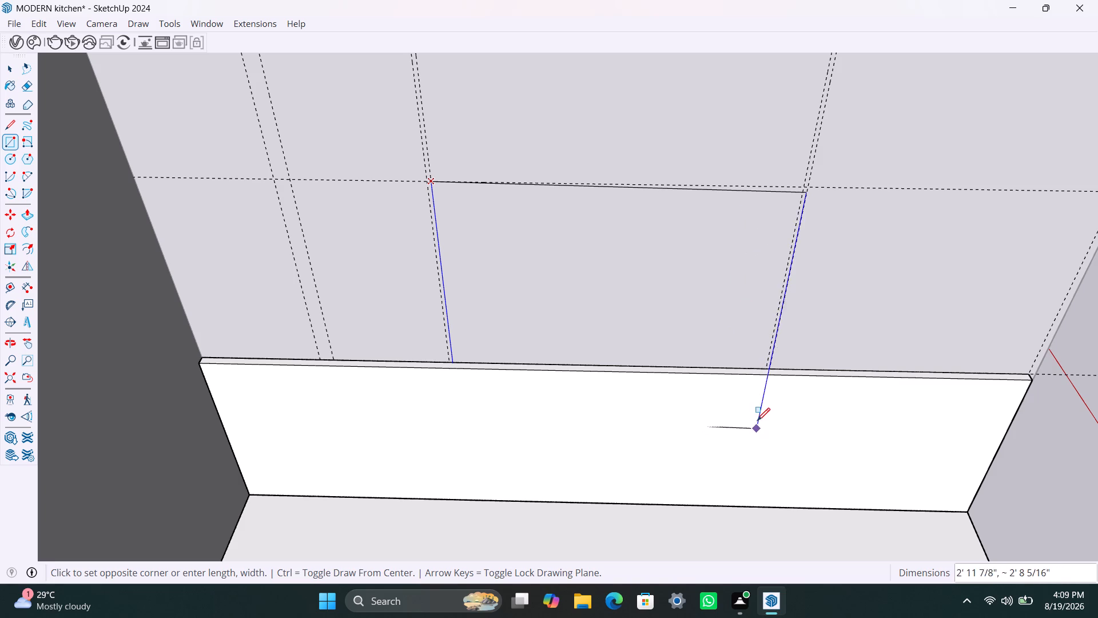
pyautogui.click(766, 366)
pyautogui.press('space')
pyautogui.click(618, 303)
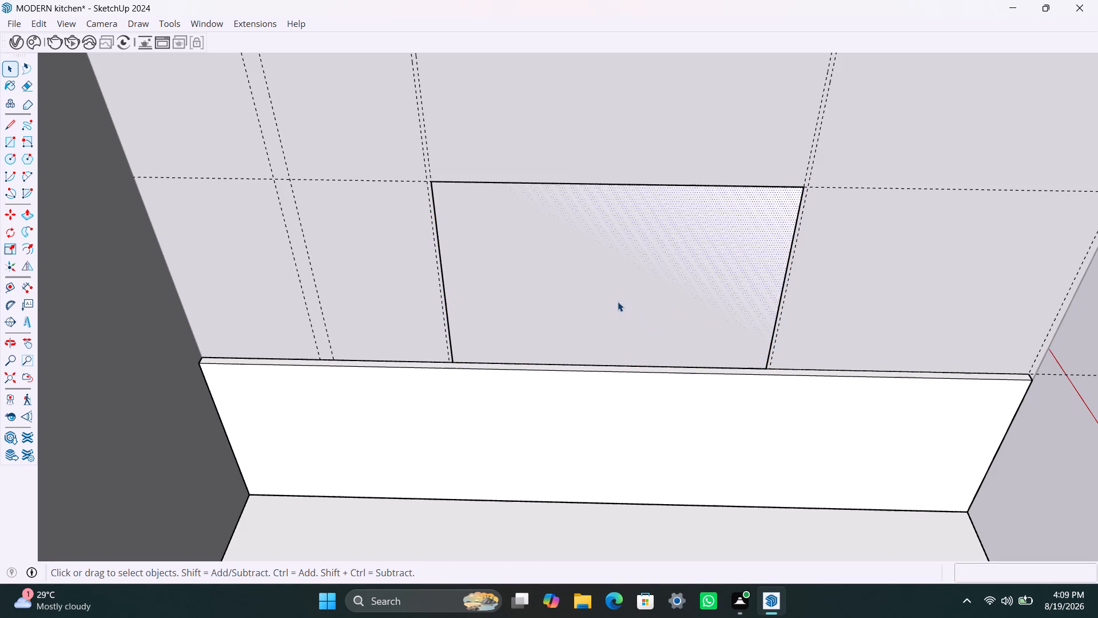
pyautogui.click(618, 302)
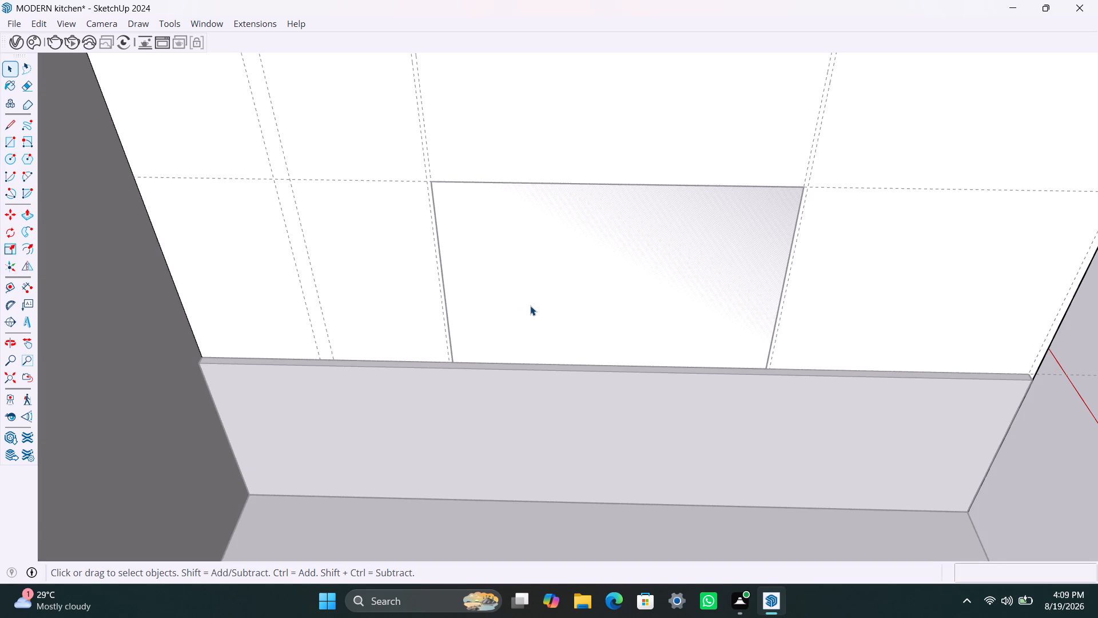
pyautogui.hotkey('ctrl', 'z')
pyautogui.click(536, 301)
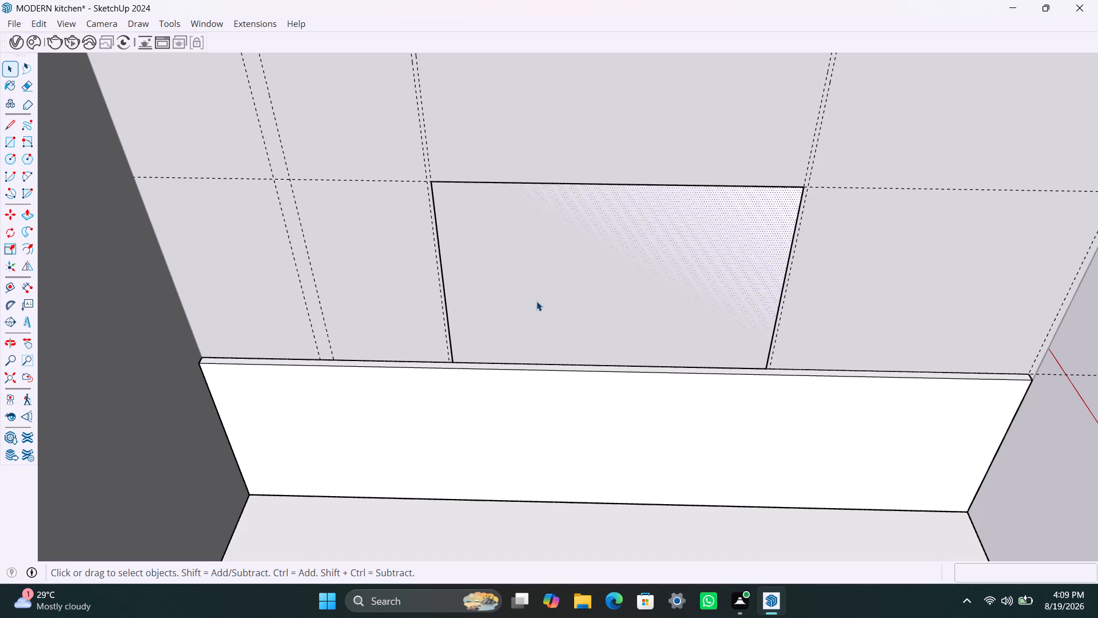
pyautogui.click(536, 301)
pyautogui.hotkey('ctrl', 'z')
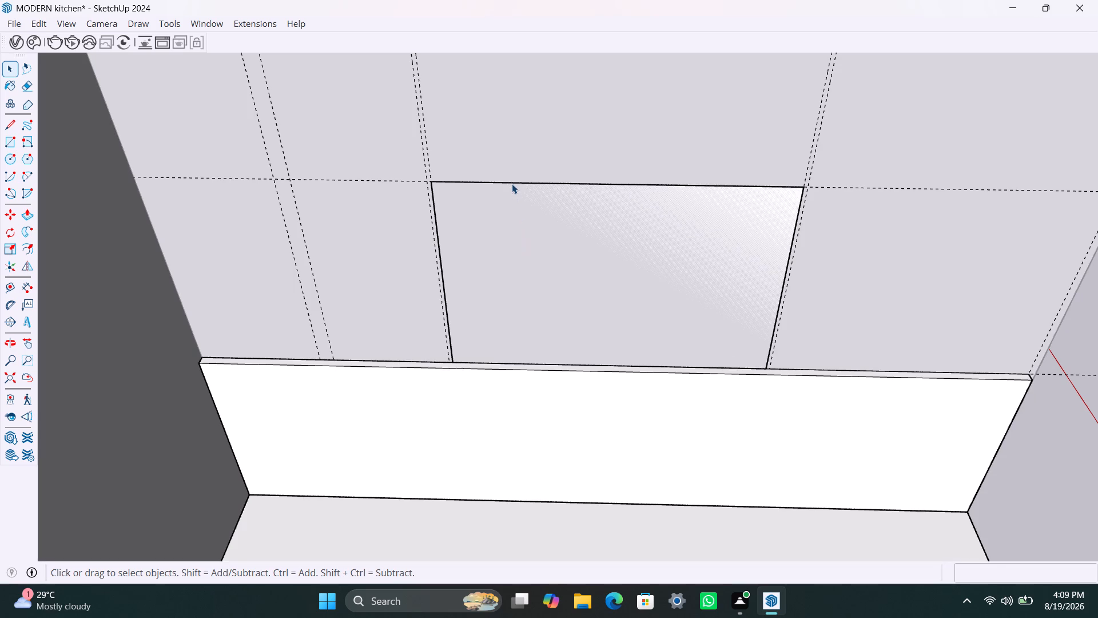
# Group the upper-cabinet rectangle's face with its edges and open the group for editing.
pyautogui.click(512, 183)
pyautogui.doubleClick(512, 183)
pyautogui.click(512, 183)
pyautogui.tripleClick(512, 183)
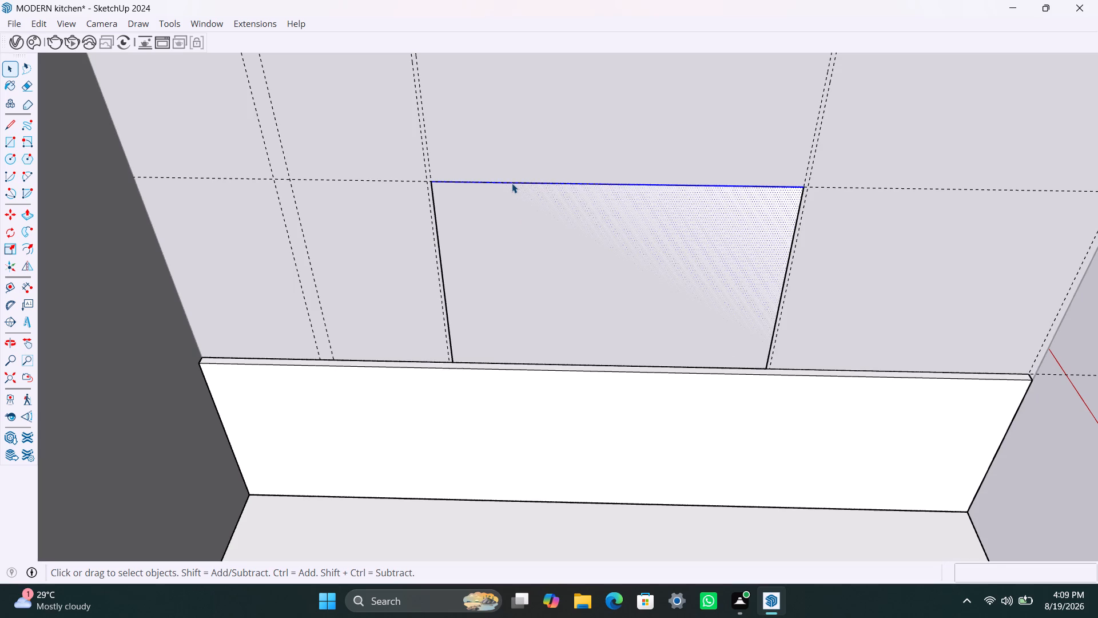
pyautogui.rightClick(530, 234)
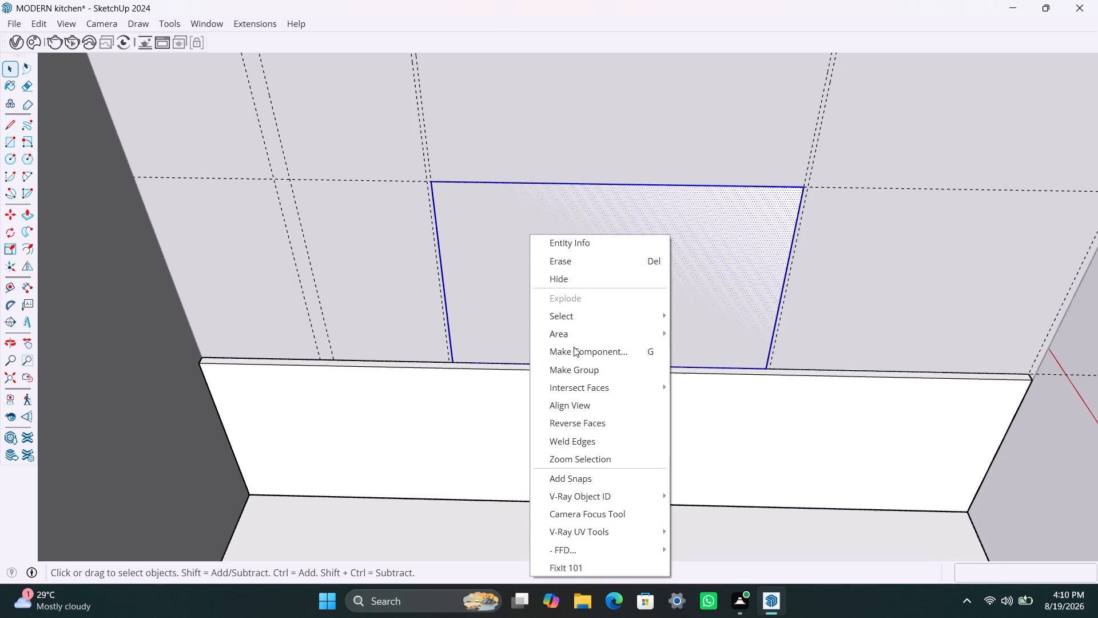
pyautogui.click(579, 362)
pyautogui.tripleClick(541, 283)
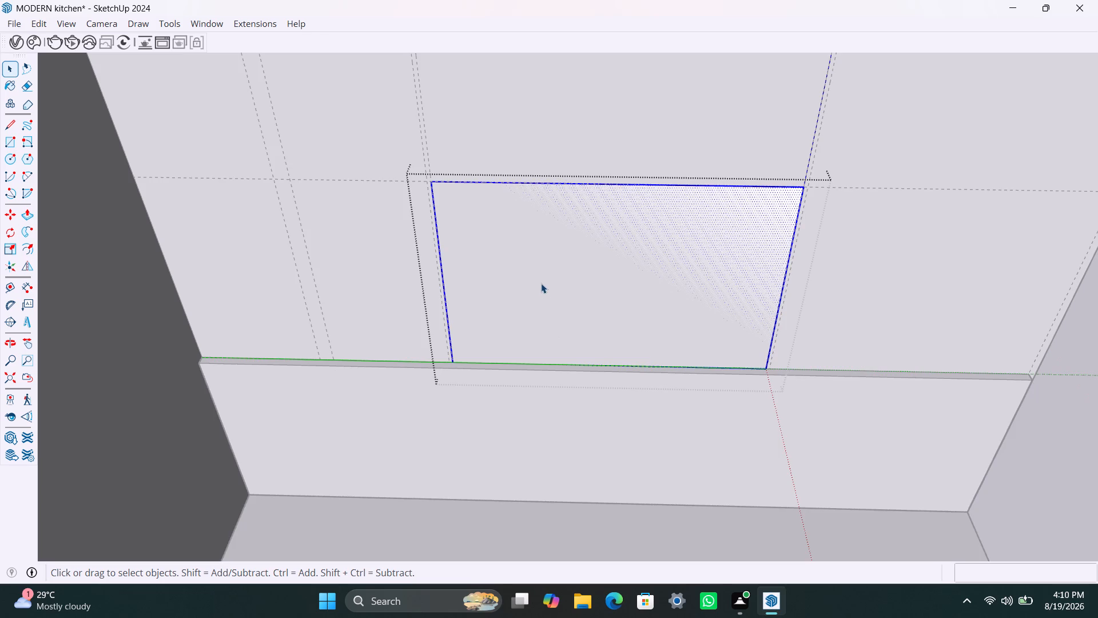
pyautogui.click(541, 283)
pyautogui.click(541, 283)
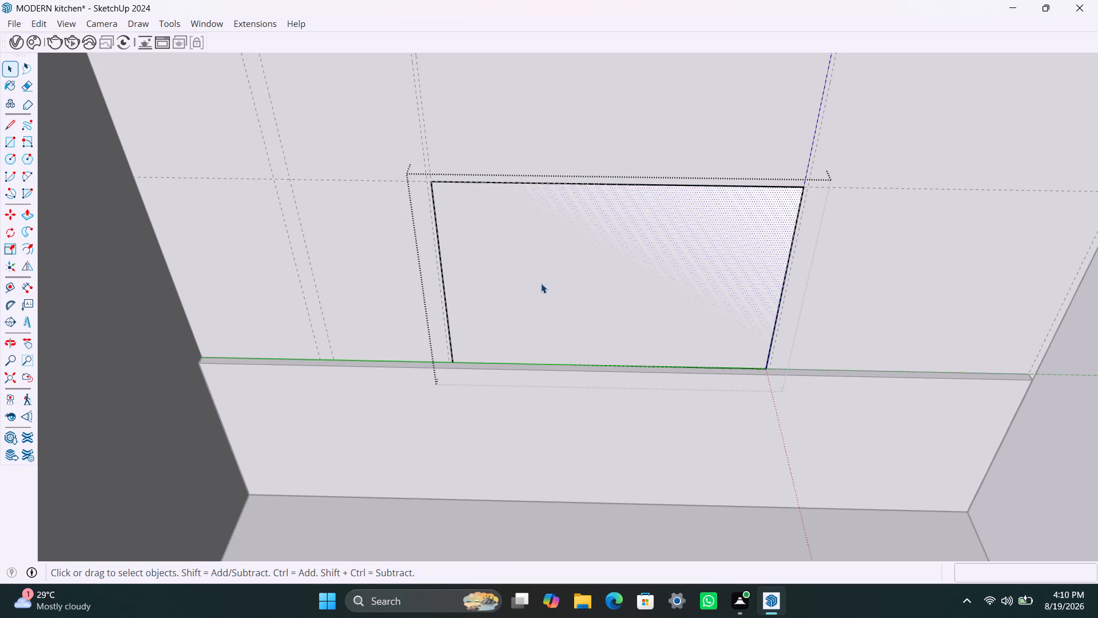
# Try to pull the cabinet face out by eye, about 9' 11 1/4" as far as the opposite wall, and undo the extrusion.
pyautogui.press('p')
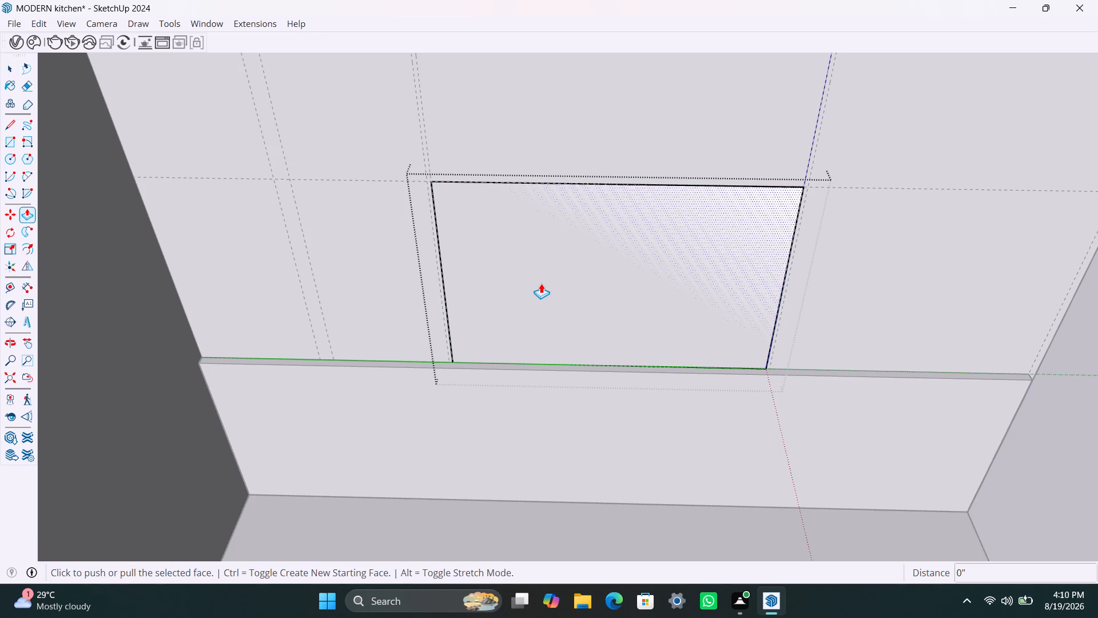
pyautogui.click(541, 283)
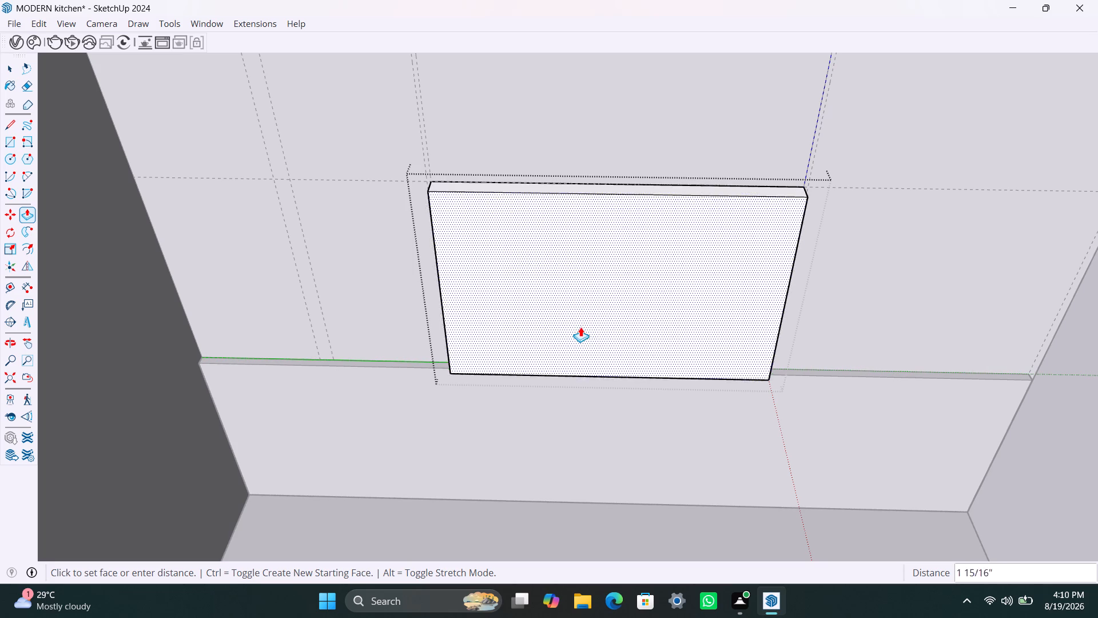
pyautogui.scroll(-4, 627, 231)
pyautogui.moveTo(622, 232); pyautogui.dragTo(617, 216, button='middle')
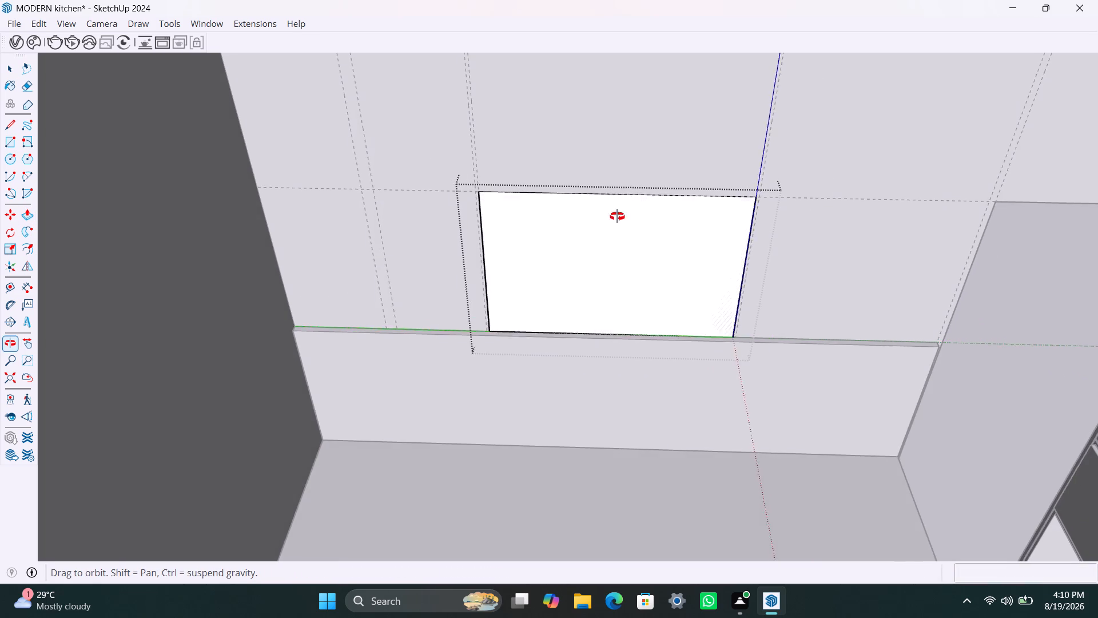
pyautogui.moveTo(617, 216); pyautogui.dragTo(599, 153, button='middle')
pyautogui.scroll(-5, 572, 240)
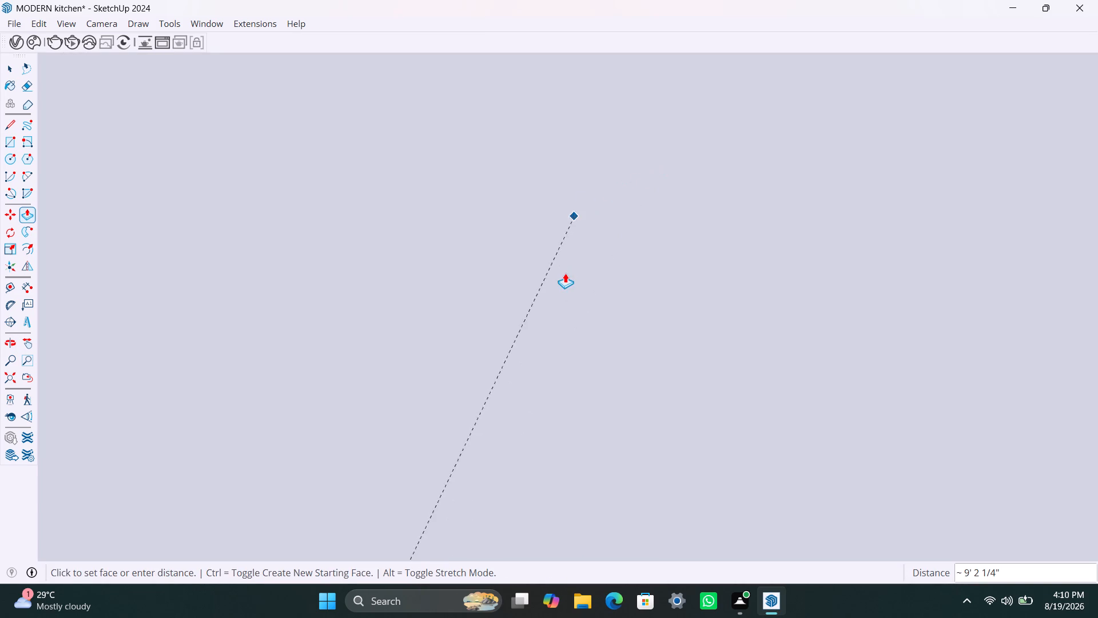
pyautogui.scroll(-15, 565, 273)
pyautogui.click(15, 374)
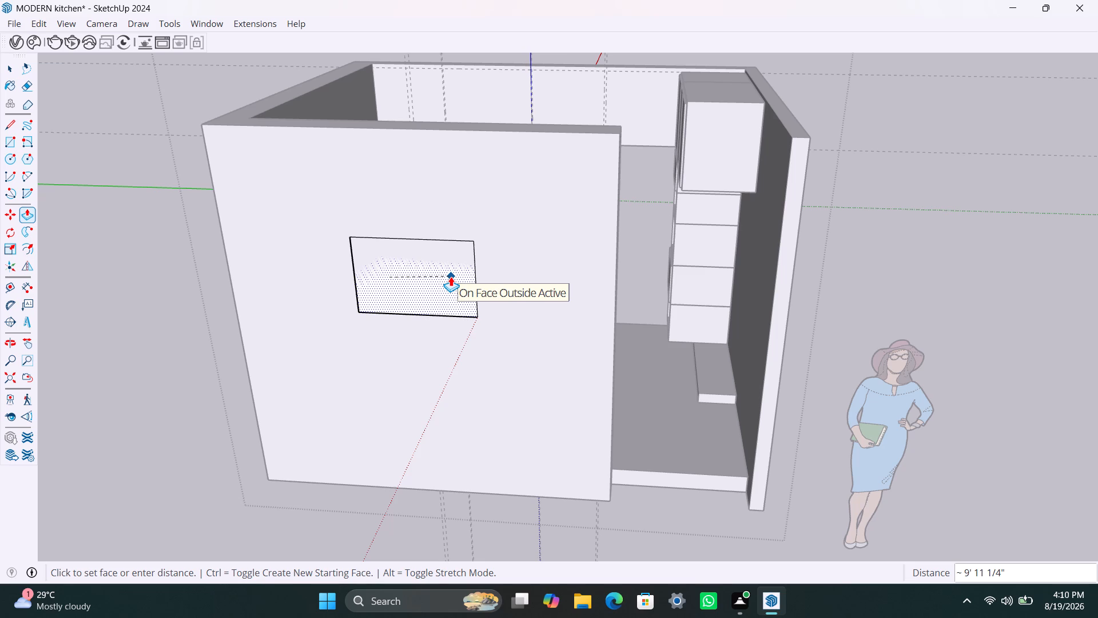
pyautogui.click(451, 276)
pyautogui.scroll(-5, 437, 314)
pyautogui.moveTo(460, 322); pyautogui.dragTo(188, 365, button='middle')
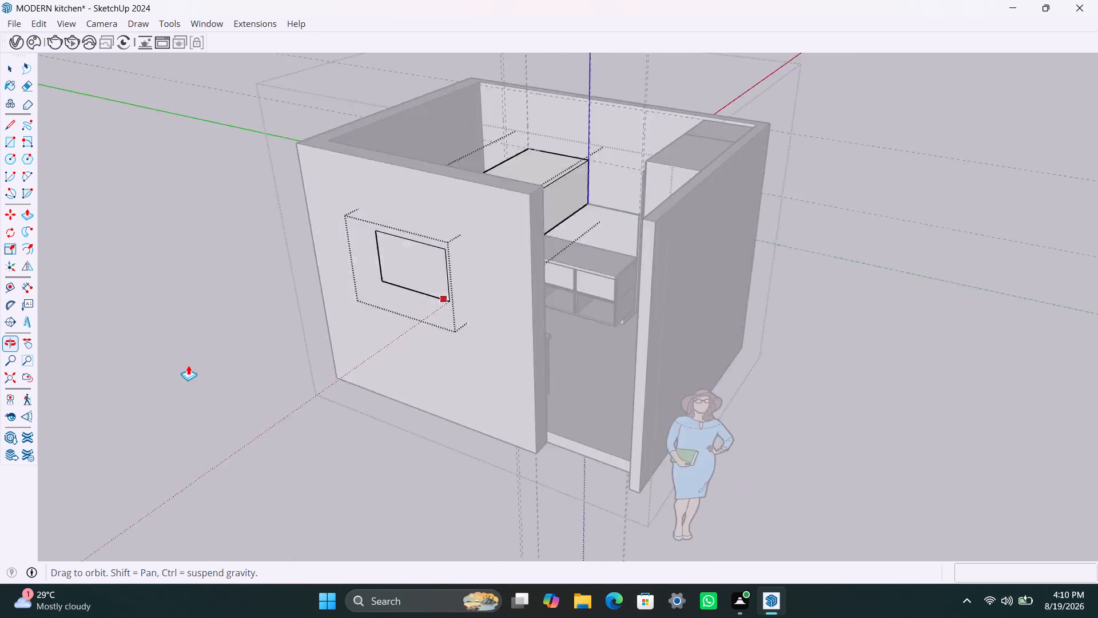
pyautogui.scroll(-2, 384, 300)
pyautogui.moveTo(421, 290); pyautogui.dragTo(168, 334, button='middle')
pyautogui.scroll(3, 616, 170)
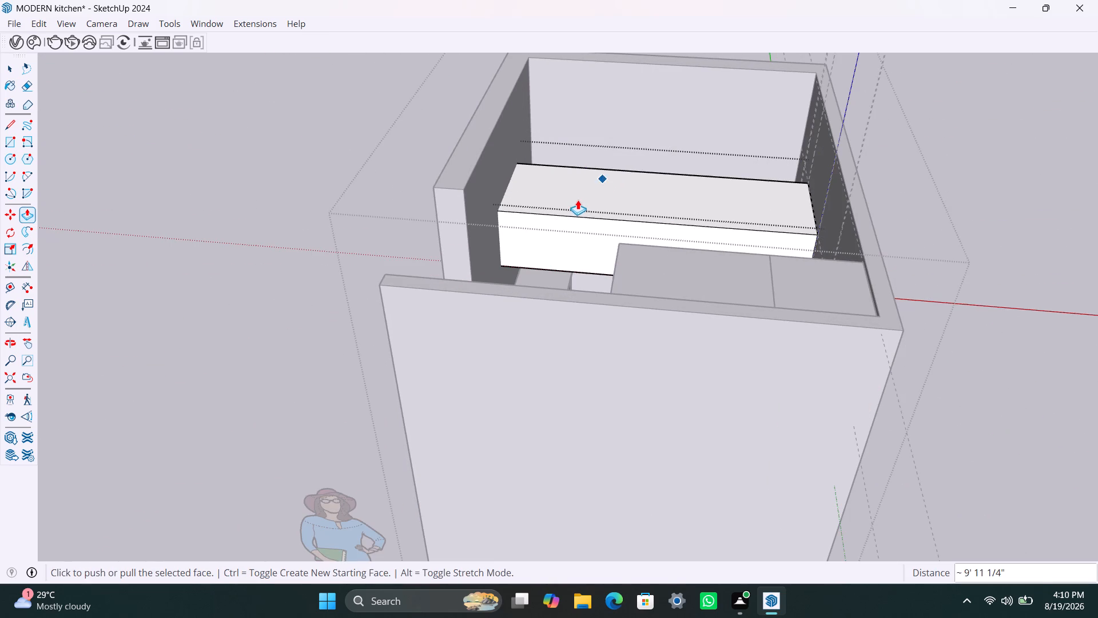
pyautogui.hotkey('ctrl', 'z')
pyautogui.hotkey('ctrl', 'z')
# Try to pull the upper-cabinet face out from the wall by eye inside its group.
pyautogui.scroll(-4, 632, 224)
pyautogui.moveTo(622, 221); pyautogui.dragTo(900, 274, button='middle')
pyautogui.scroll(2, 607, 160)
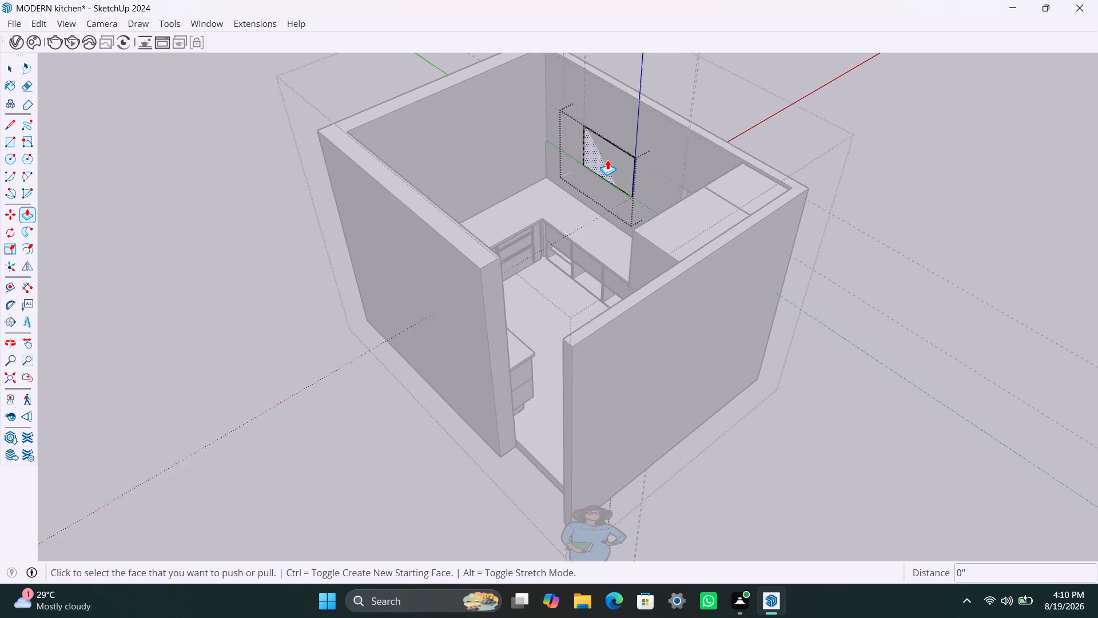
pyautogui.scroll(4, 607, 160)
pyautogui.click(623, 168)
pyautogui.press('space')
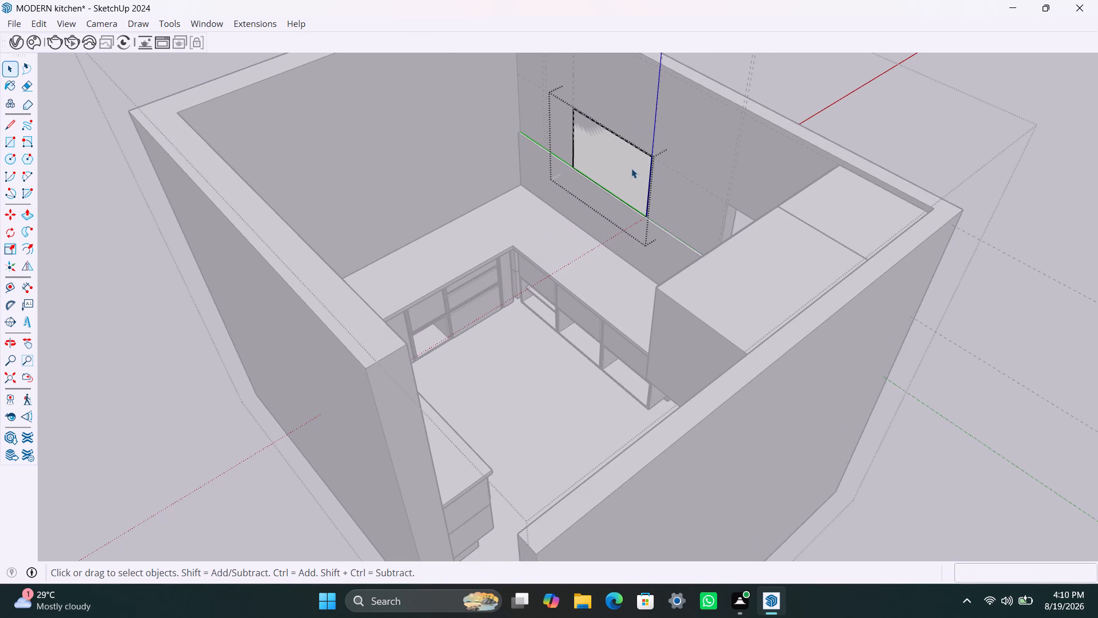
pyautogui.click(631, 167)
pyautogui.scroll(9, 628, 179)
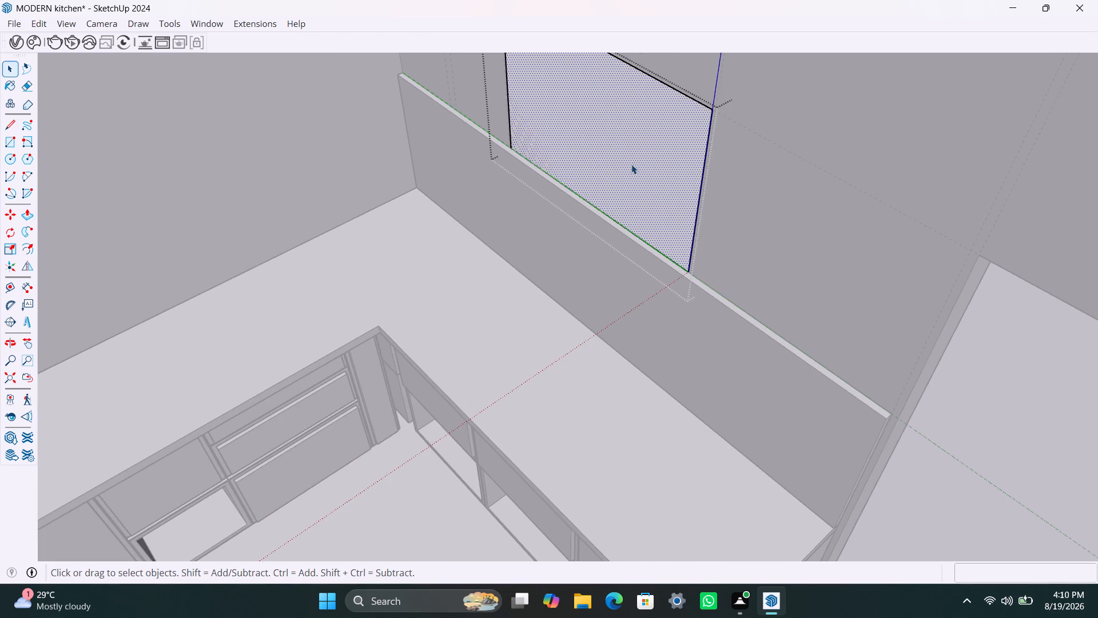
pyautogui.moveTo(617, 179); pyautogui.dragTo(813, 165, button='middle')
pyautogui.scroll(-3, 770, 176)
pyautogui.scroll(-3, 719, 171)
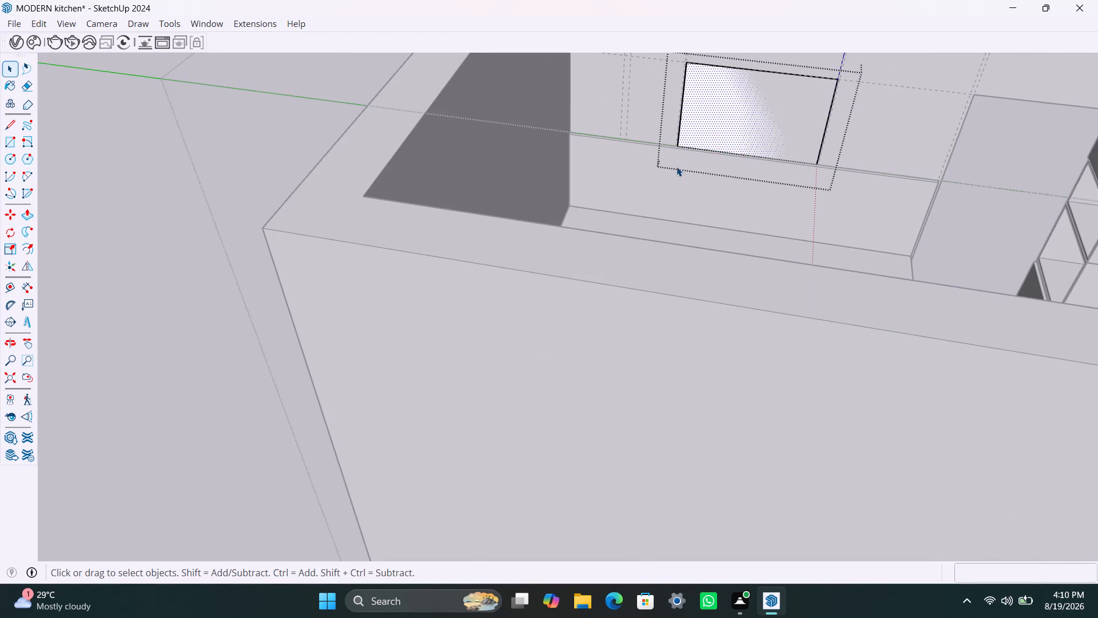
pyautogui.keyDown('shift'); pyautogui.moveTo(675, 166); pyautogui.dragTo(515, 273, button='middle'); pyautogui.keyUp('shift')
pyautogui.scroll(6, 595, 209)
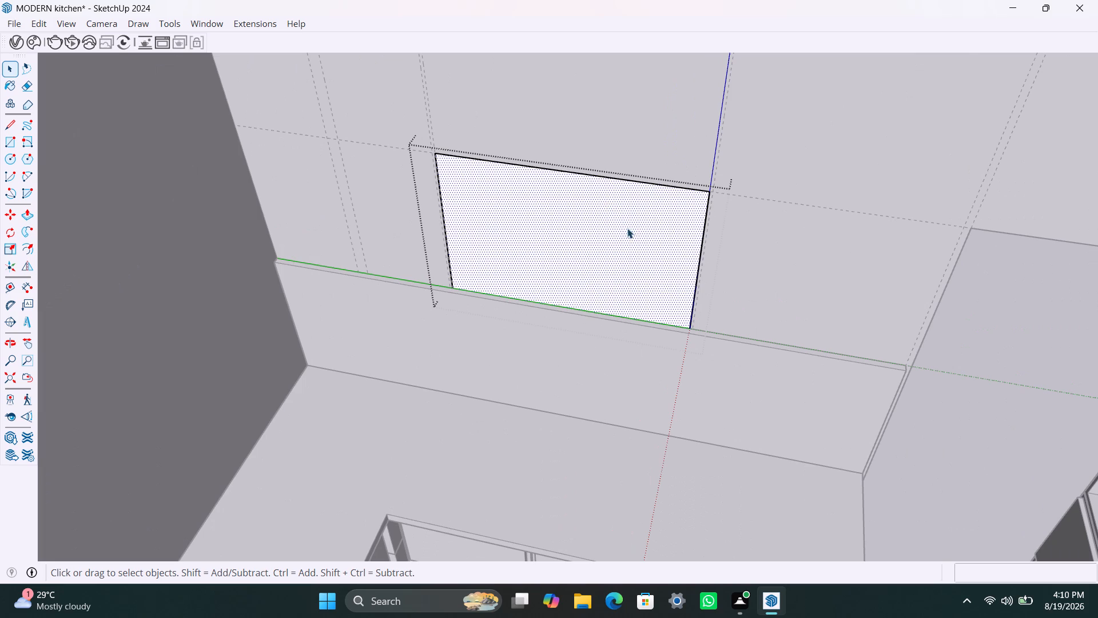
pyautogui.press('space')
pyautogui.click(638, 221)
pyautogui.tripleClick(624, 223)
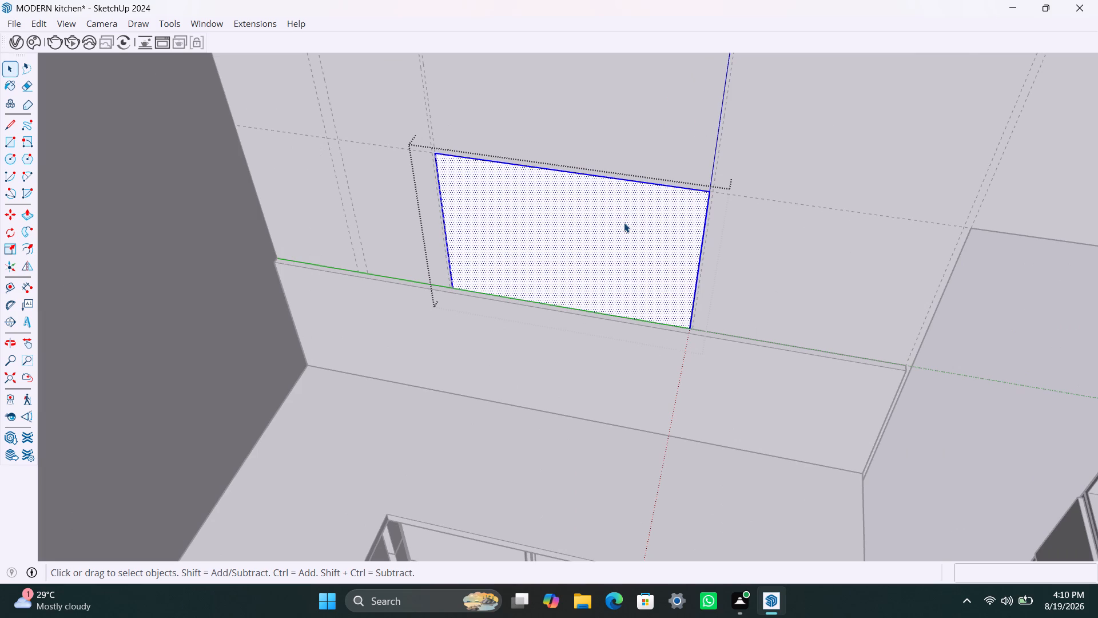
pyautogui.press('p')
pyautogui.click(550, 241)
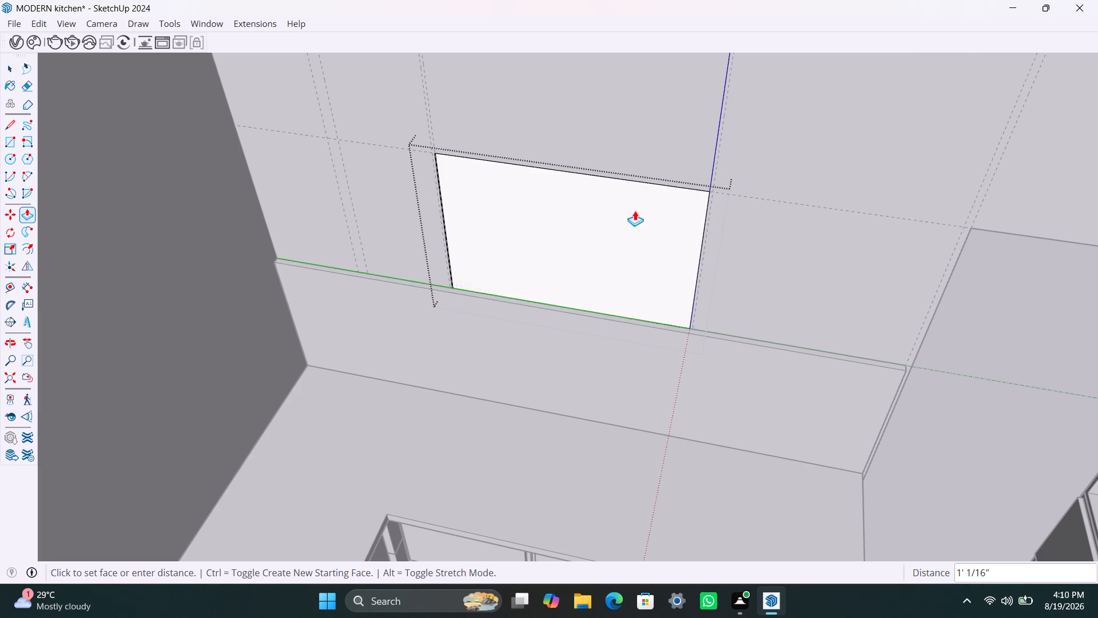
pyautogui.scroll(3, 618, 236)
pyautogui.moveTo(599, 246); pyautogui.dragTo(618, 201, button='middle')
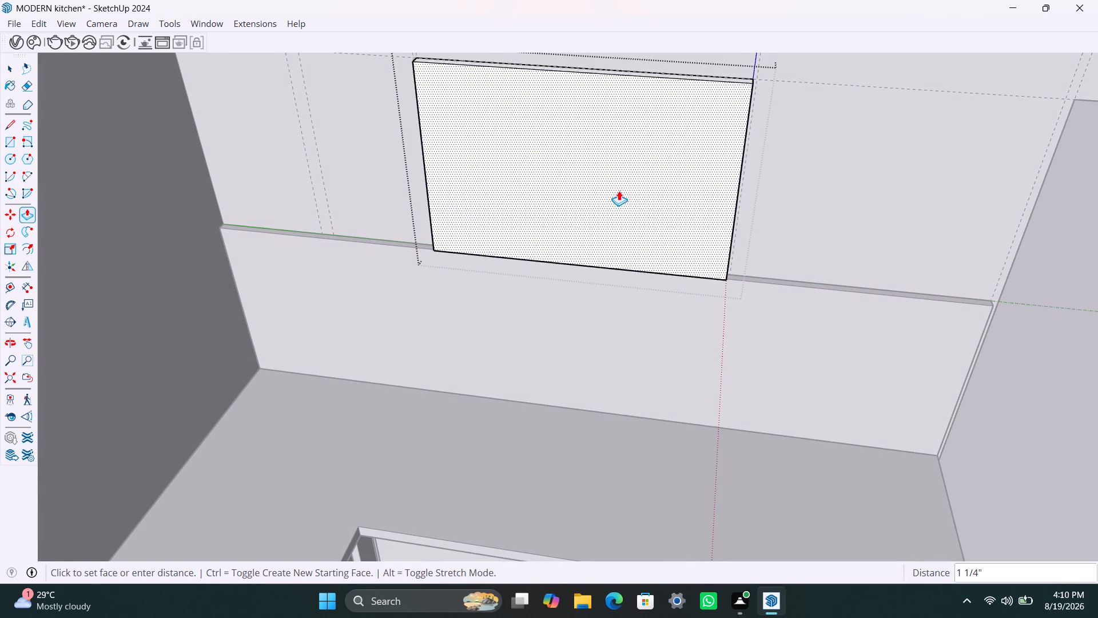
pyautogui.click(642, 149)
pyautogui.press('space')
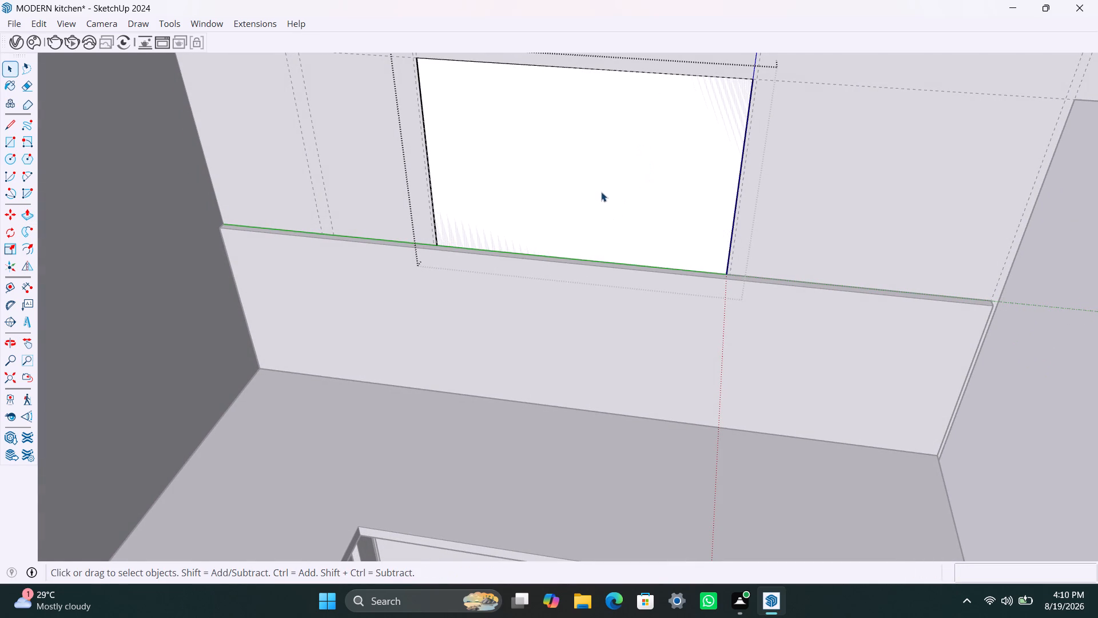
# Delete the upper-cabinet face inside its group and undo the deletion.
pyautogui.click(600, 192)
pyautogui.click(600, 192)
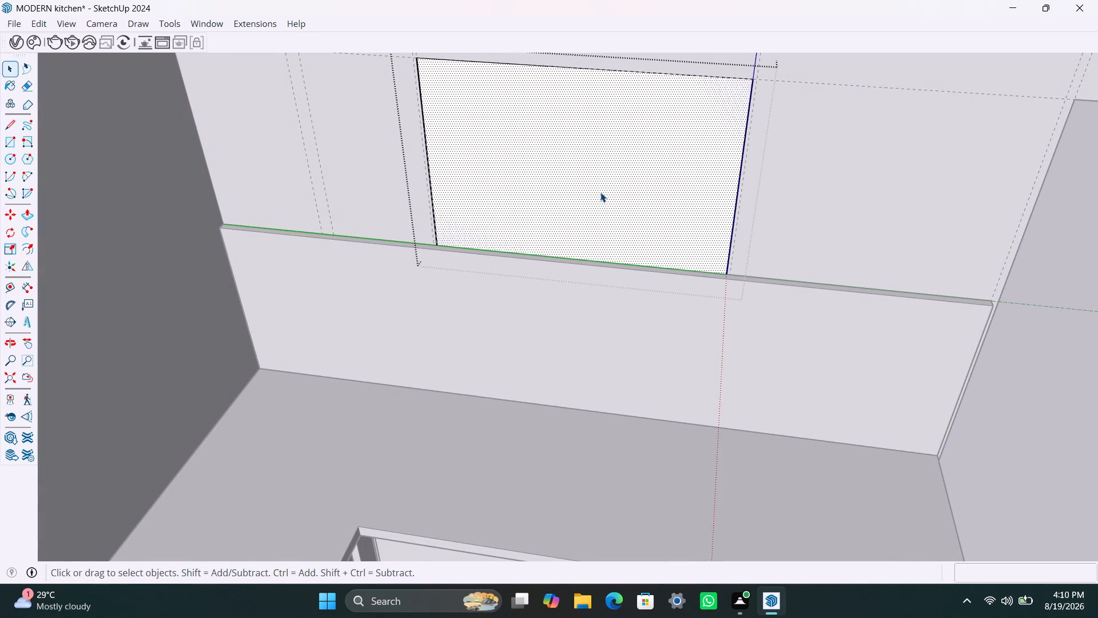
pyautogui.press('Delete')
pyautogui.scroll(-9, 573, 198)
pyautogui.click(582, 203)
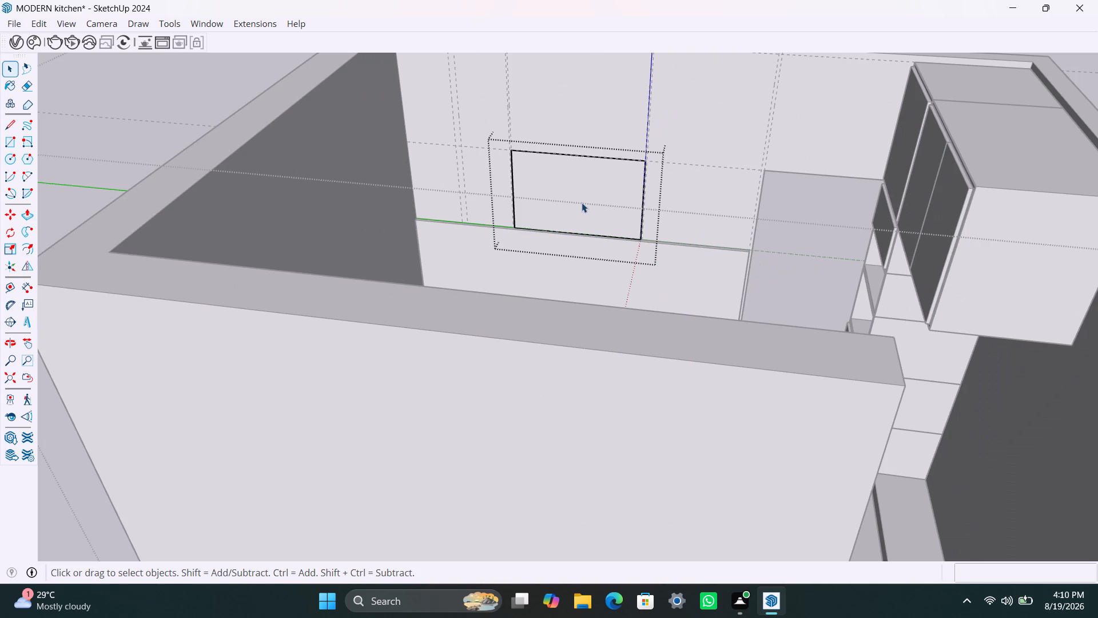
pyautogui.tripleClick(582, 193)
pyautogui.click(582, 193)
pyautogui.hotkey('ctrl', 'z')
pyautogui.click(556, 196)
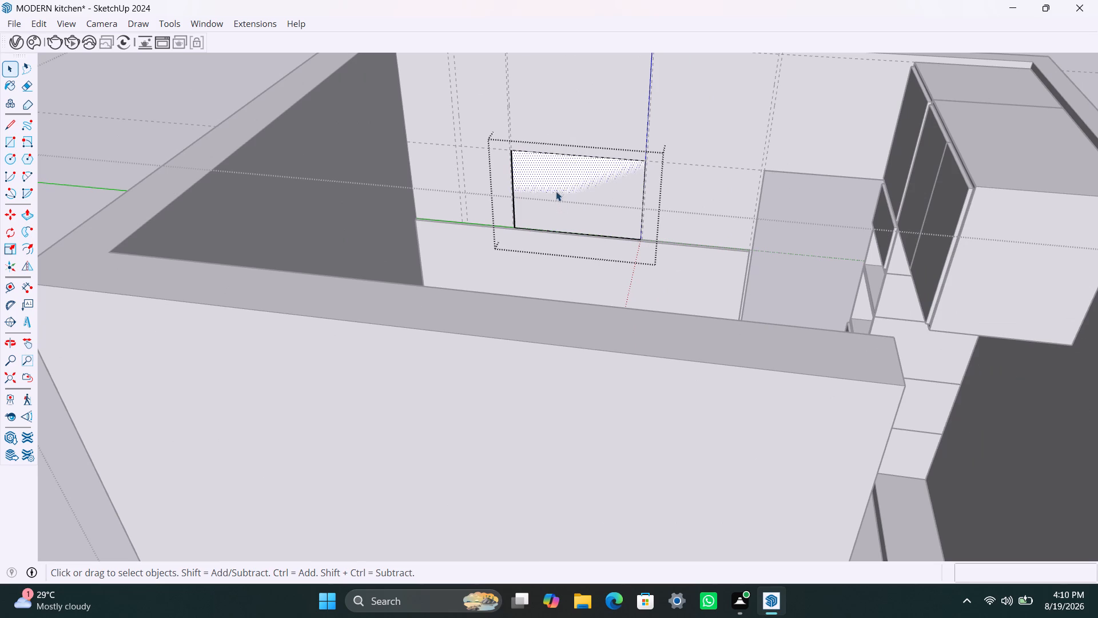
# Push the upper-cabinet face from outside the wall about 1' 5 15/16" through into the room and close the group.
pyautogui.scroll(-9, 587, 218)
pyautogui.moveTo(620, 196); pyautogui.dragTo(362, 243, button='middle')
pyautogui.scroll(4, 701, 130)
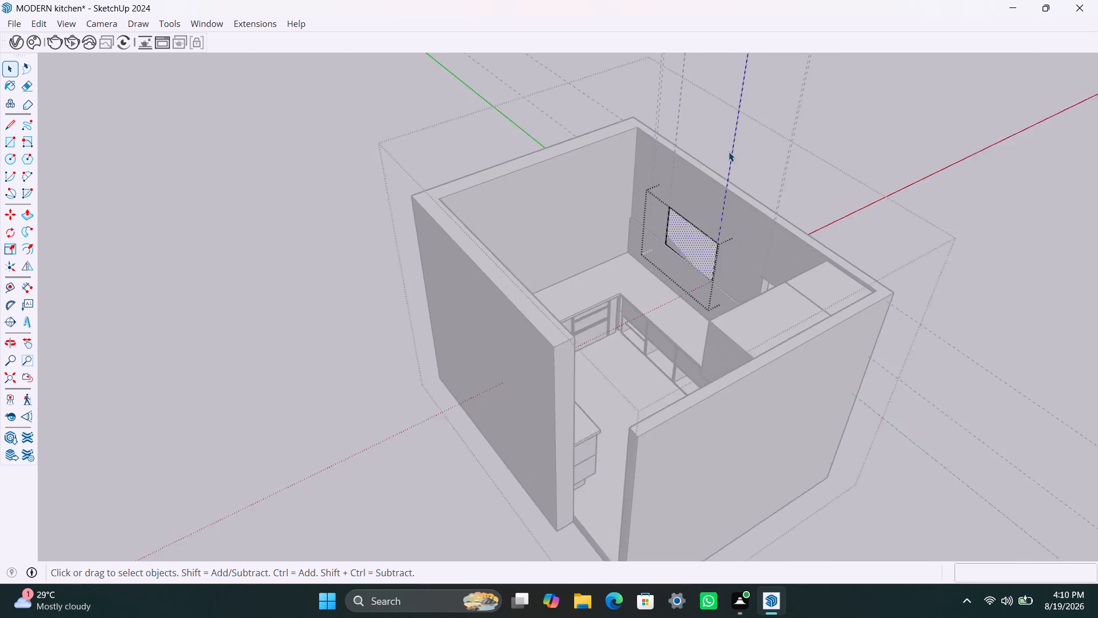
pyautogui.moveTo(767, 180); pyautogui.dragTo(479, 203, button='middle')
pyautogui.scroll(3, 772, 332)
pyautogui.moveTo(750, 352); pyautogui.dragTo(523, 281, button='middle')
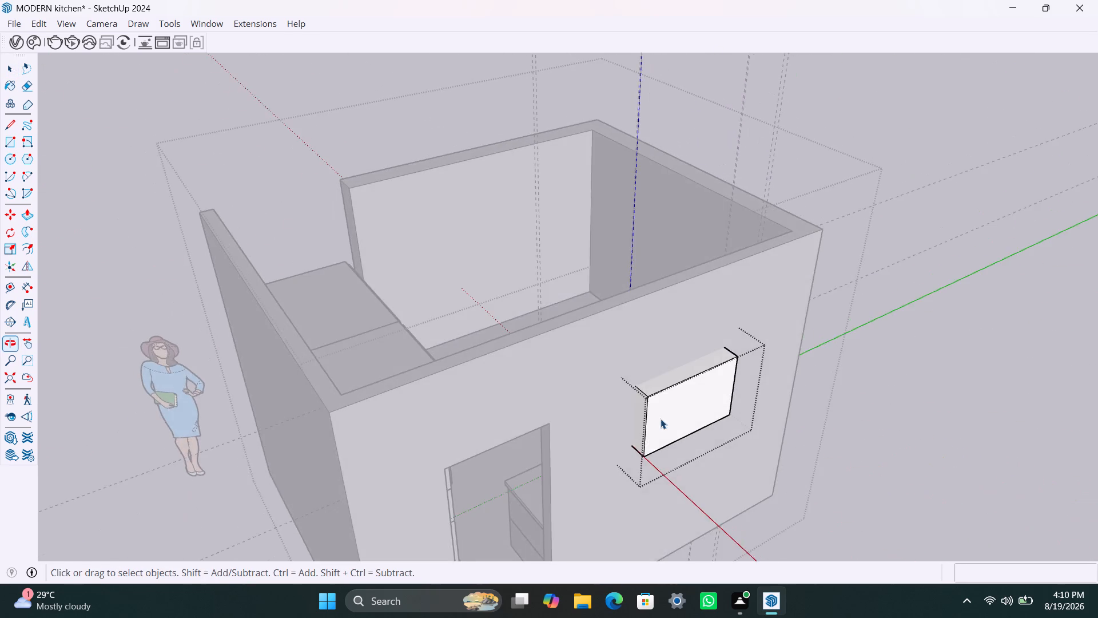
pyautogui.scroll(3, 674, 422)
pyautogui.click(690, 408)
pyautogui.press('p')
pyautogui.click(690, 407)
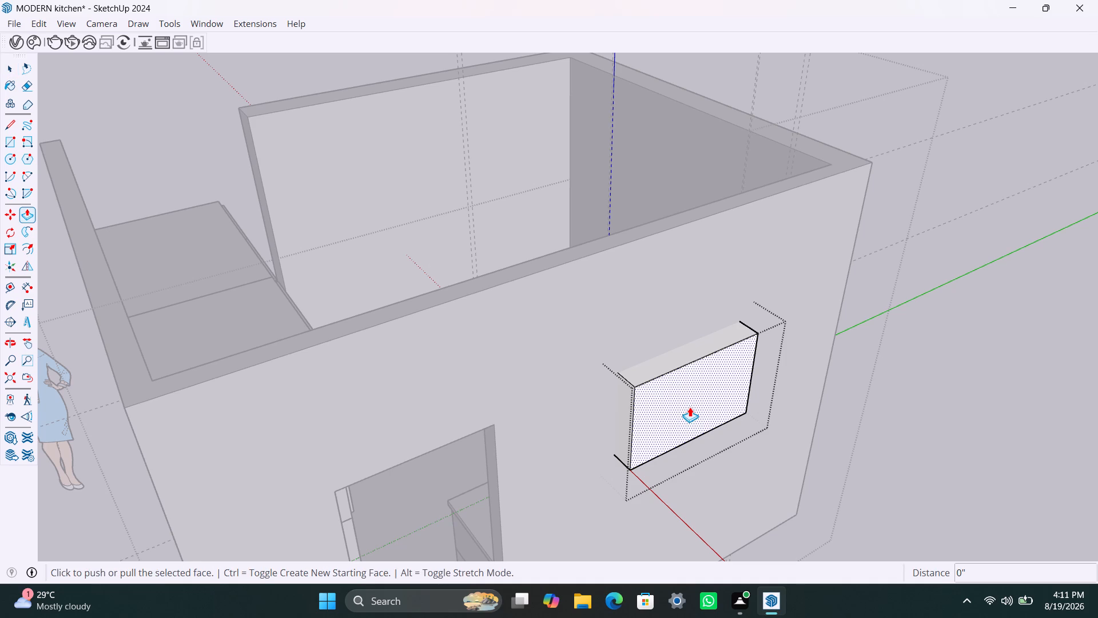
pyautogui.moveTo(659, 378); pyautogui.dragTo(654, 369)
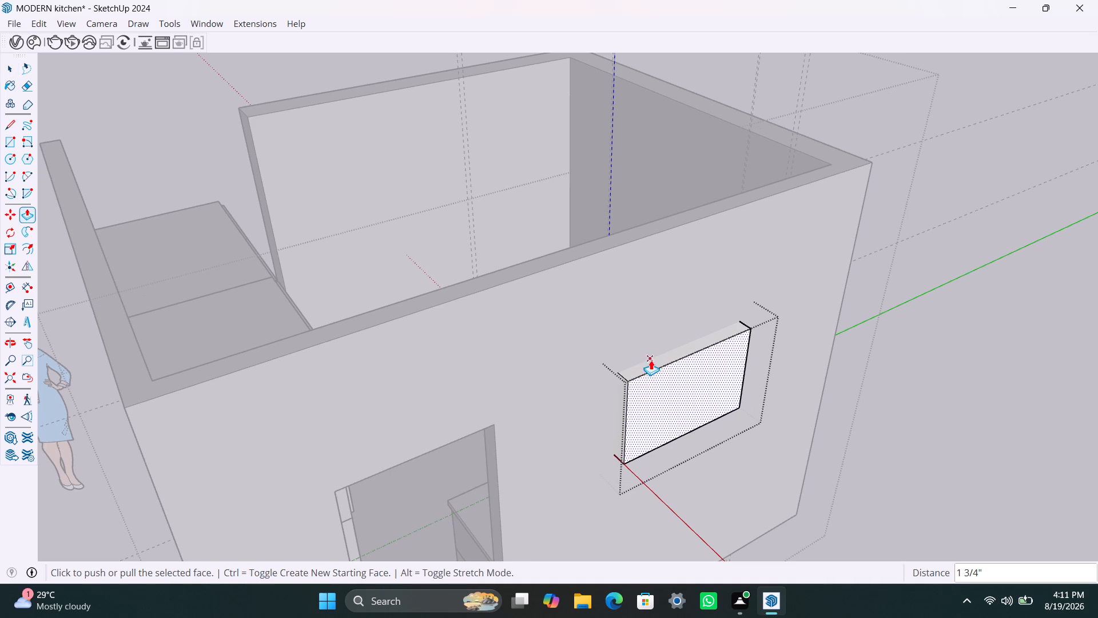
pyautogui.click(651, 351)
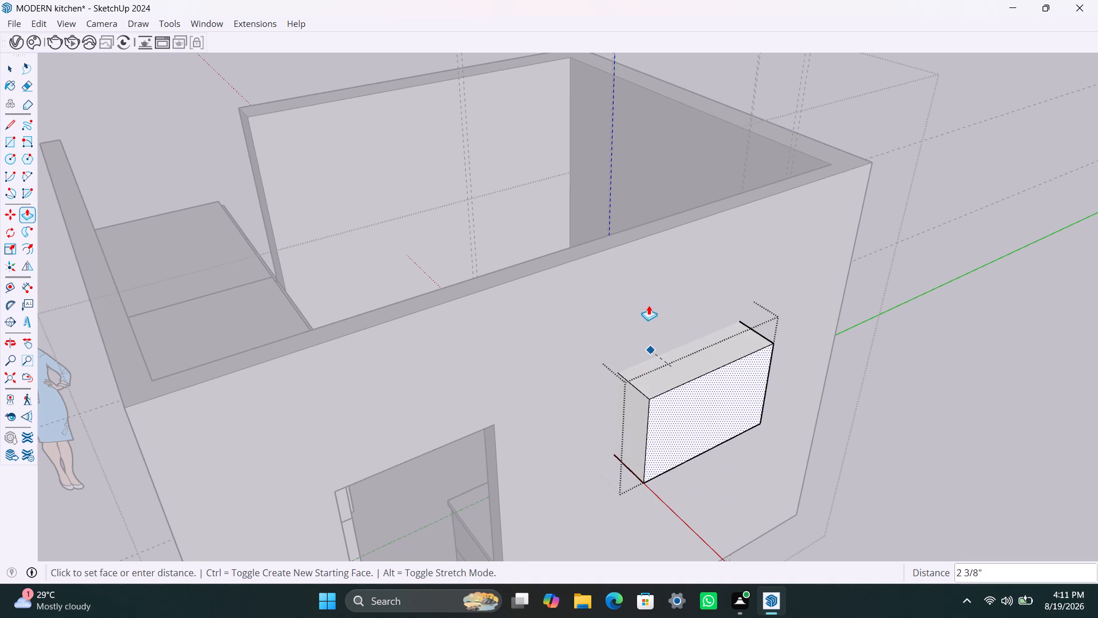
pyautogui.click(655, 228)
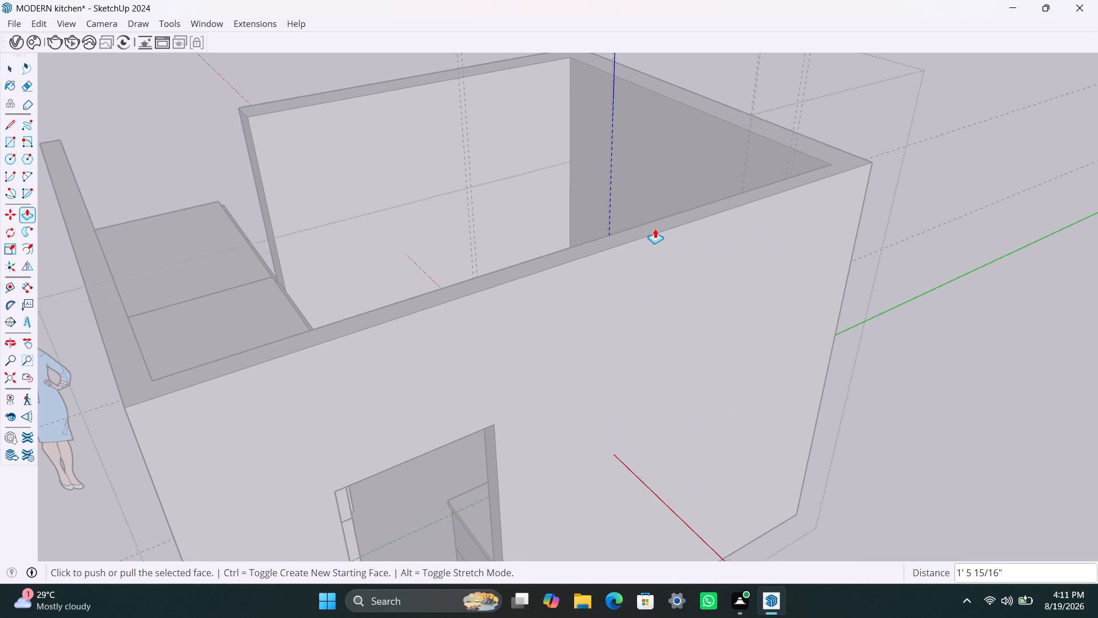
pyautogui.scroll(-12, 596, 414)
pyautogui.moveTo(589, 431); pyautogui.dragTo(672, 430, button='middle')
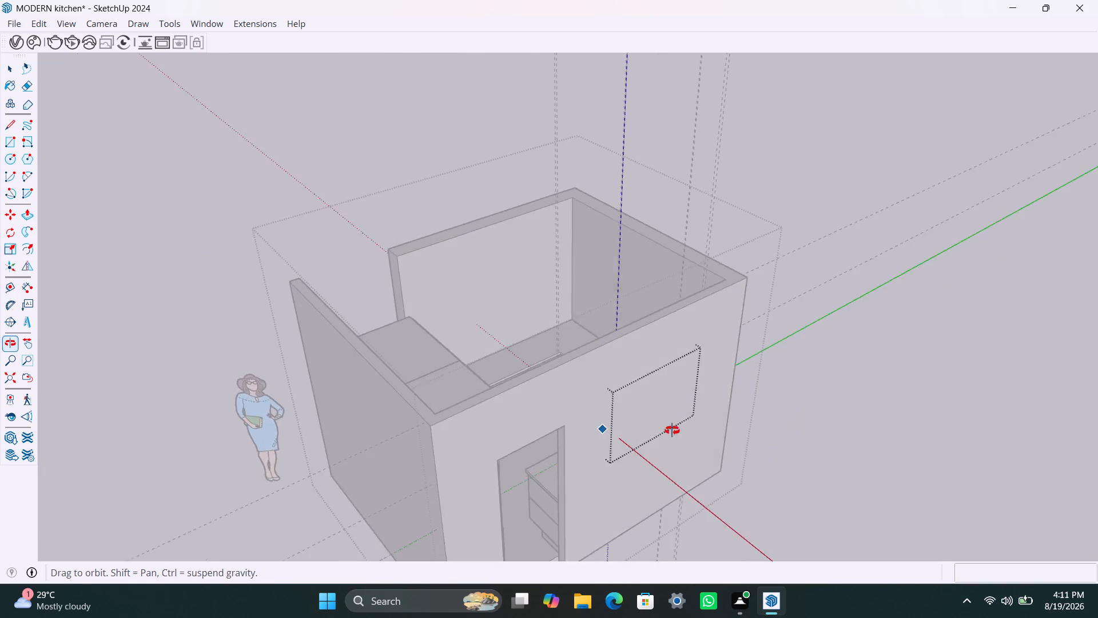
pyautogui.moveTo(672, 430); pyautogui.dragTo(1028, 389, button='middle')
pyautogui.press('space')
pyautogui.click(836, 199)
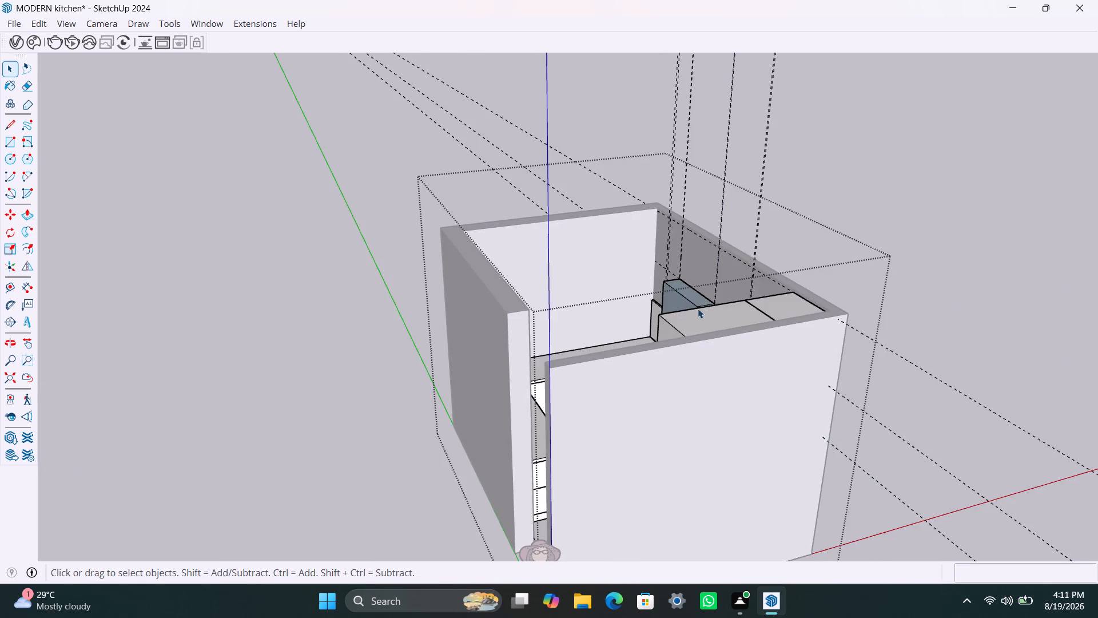
# Delete the upper-cabinet box group from the wall above the backsplash.
pyautogui.scroll(-3, 670, 327)
pyautogui.moveTo(659, 344); pyautogui.dragTo(905, 385, button='middle')
pyautogui.scroll(8, 585, 287)
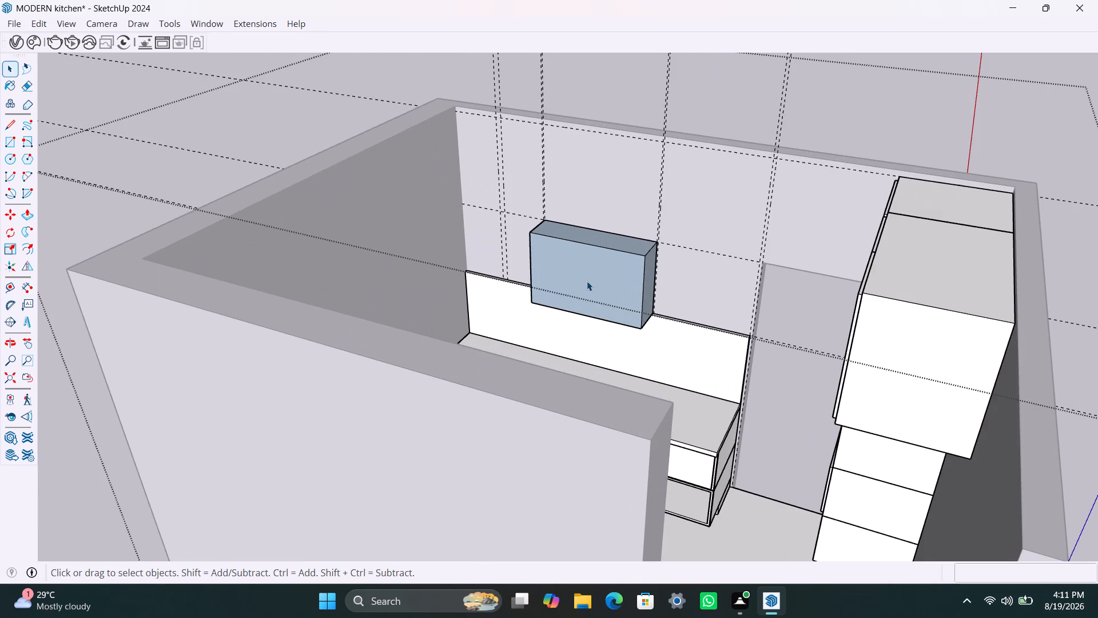
pyautogui.click(587, 281)
pyautogui.press('Delete')
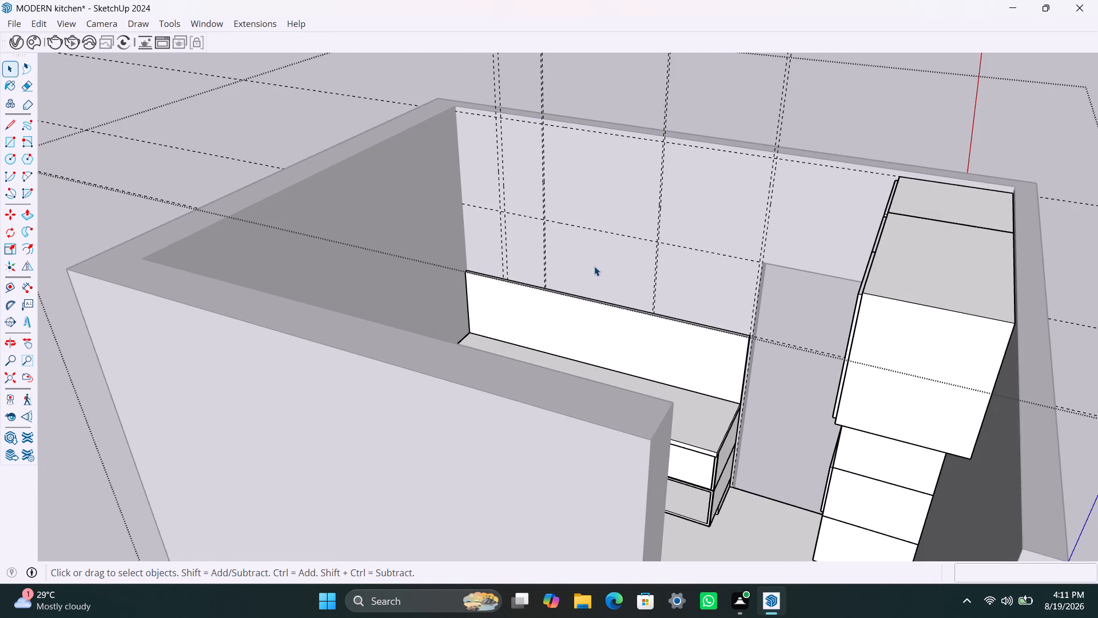
# Draw an upper-cabinet rectangle about 2' 11 13/16" wide between the middle vertical guides, from the upper horizontal guide to the backsplash top.
pyautogui.click(594, 266)
pyautogui.scroll(-3, 599, 306)
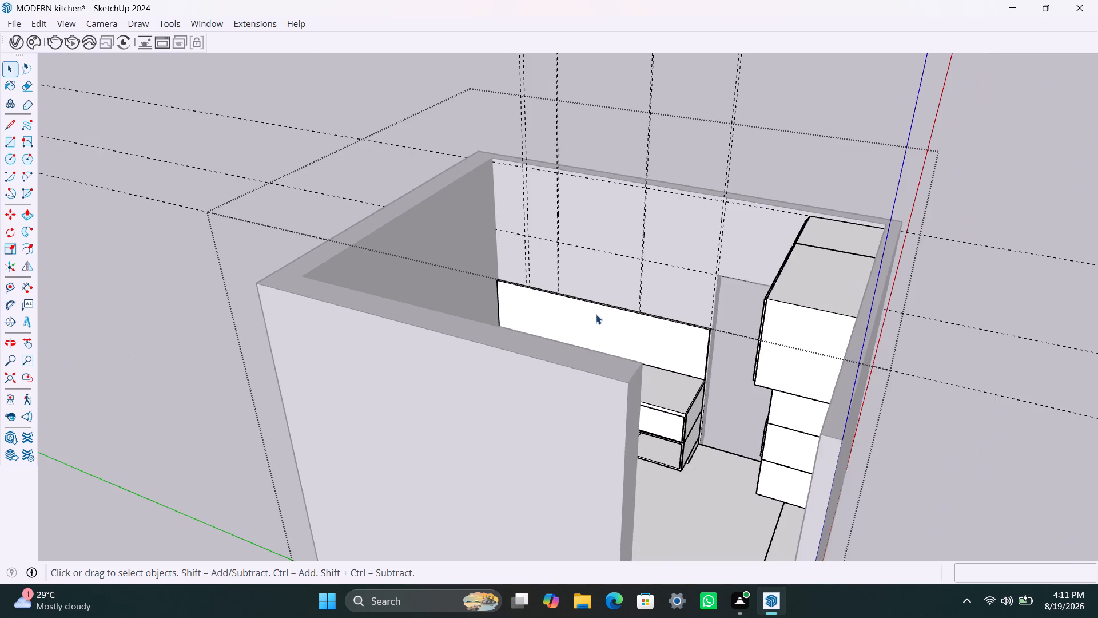
pyautogui.moveTo(596, 314); pyautogui.dragTo(638, 329, button='middle')
pyautogui.scroll(3, 572, 298)
pyautogui.moveTo(568, 291); pyautogui.dragTo(640, 324, button='middle')
pyautogui.scroll(4, 575, 275)
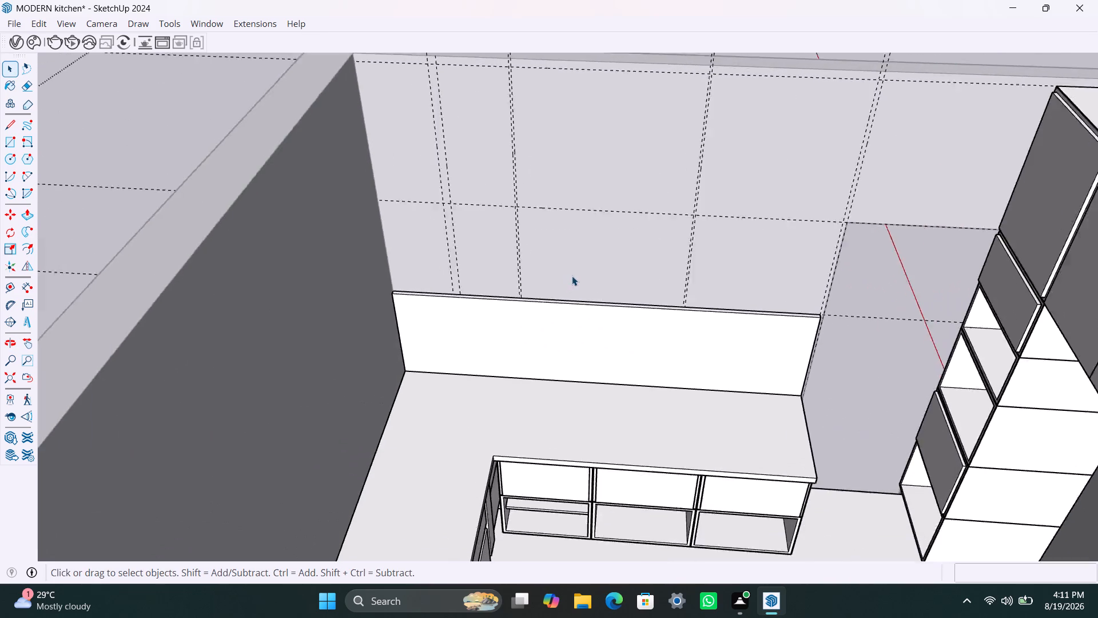
pyautogui.scroll(6, 572, 276)
pyautogui.click(569, 245)
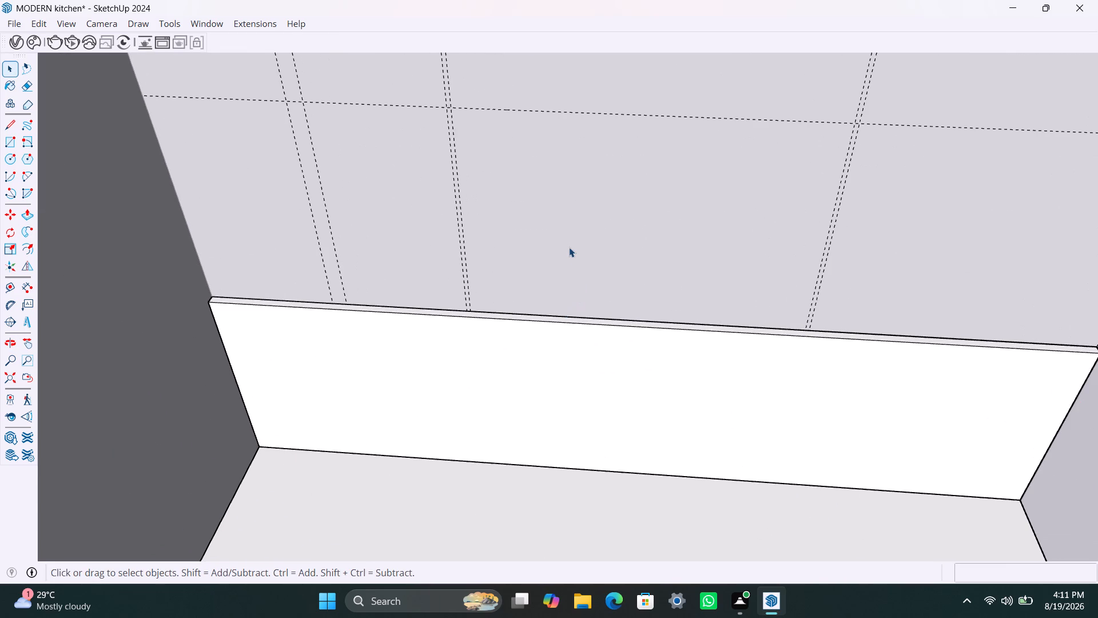
pyautogui.press('r')
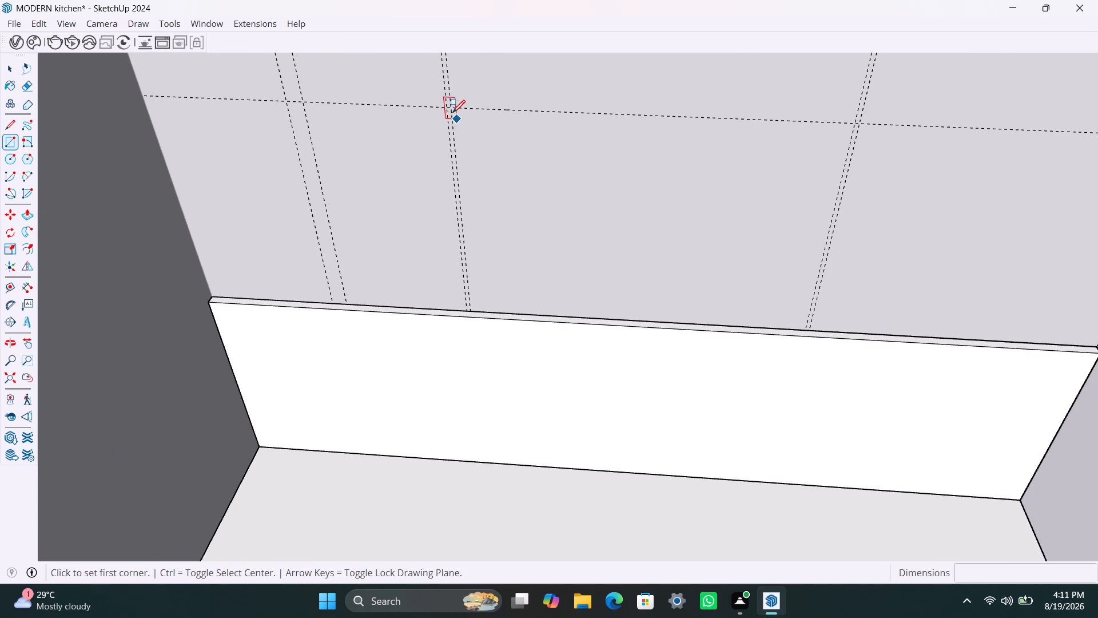
pyautogui.click(453, 111)
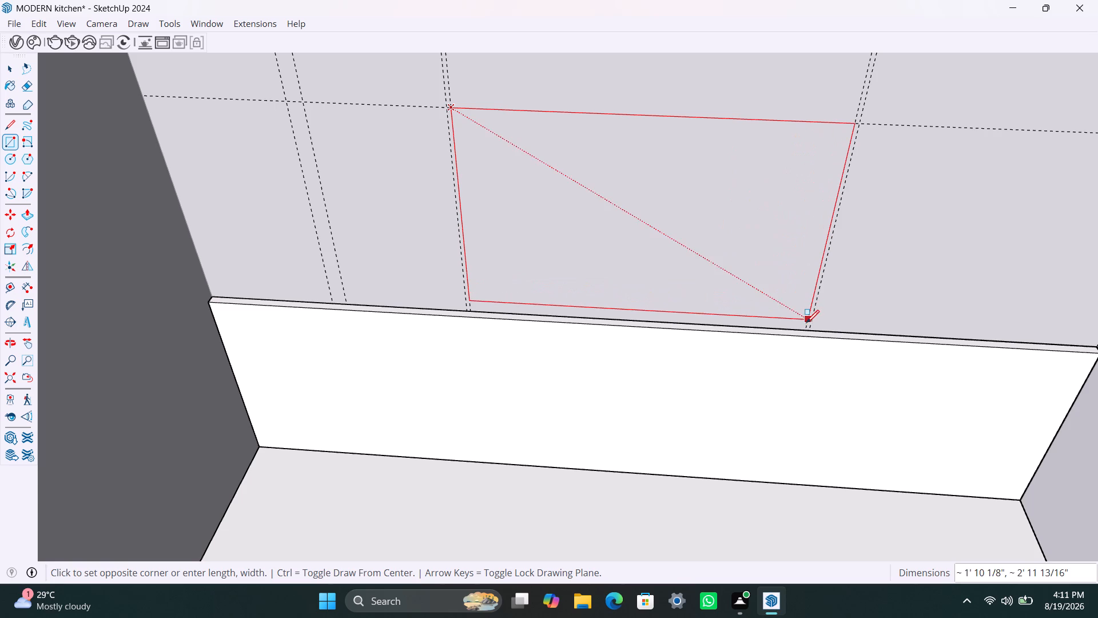
pyautogui.click(804, 328)
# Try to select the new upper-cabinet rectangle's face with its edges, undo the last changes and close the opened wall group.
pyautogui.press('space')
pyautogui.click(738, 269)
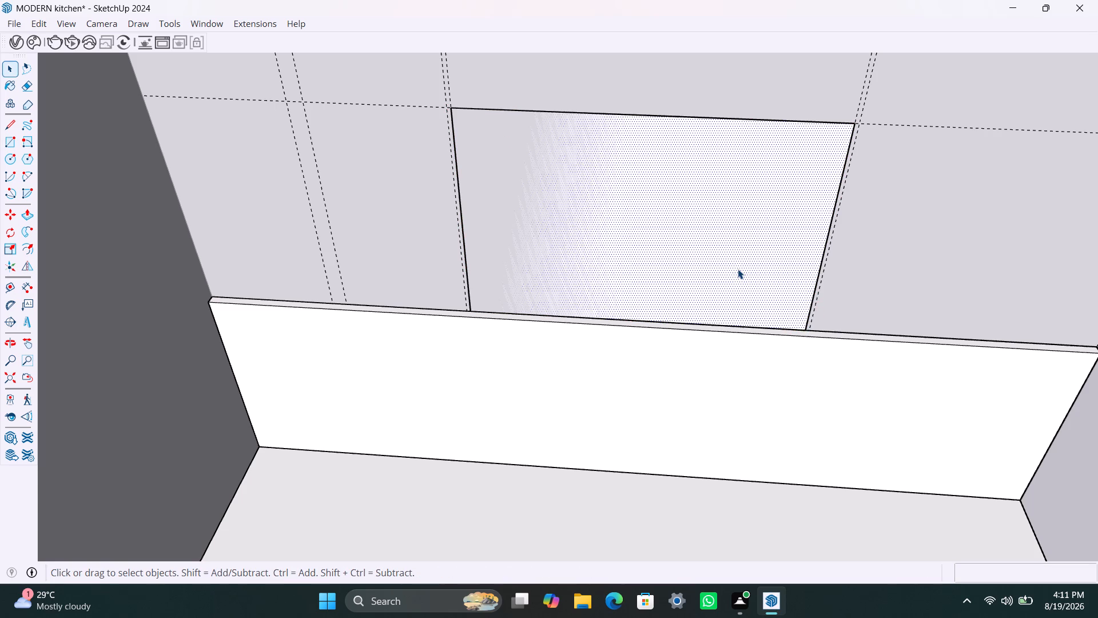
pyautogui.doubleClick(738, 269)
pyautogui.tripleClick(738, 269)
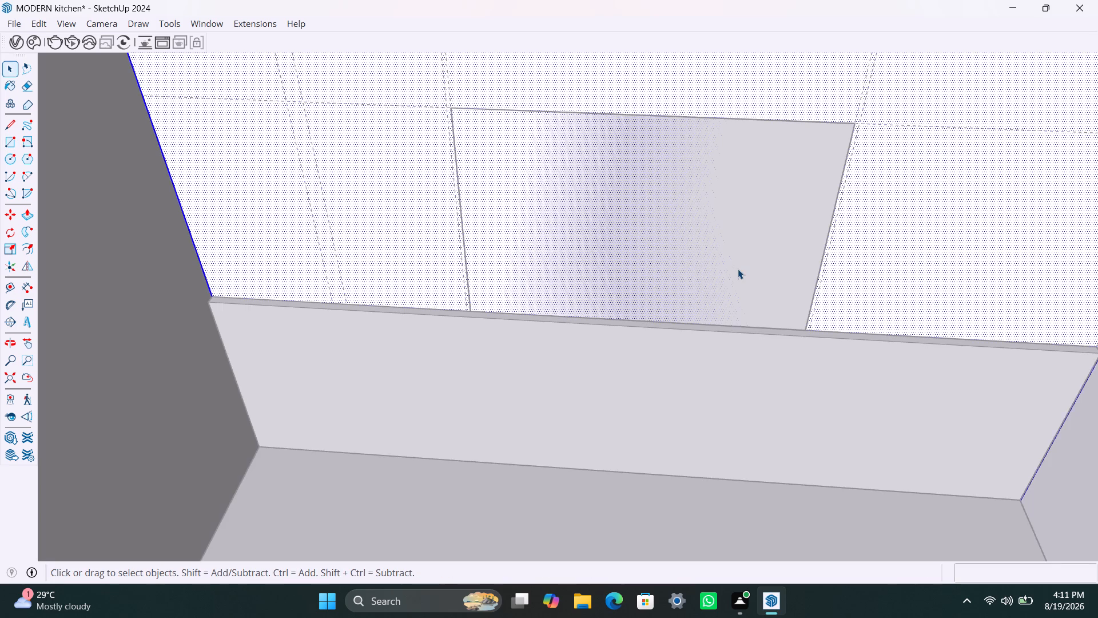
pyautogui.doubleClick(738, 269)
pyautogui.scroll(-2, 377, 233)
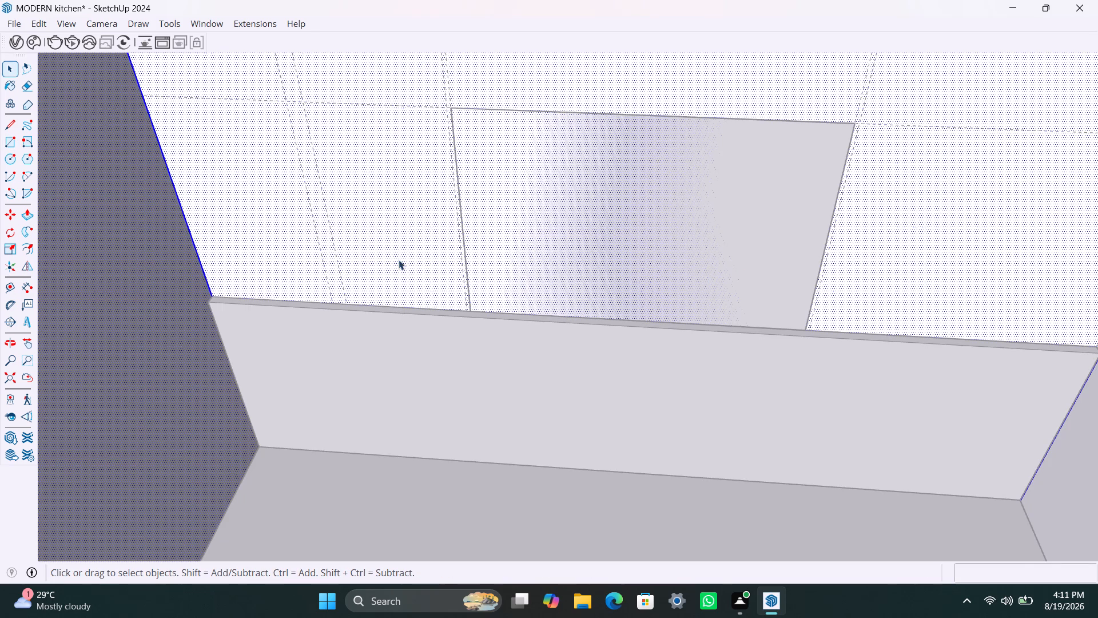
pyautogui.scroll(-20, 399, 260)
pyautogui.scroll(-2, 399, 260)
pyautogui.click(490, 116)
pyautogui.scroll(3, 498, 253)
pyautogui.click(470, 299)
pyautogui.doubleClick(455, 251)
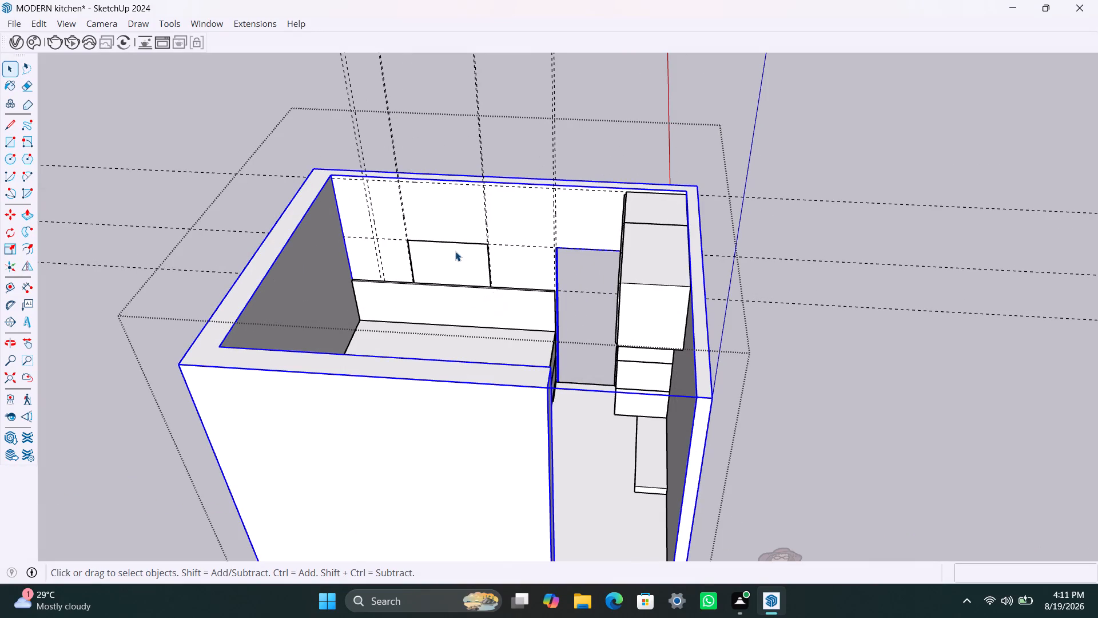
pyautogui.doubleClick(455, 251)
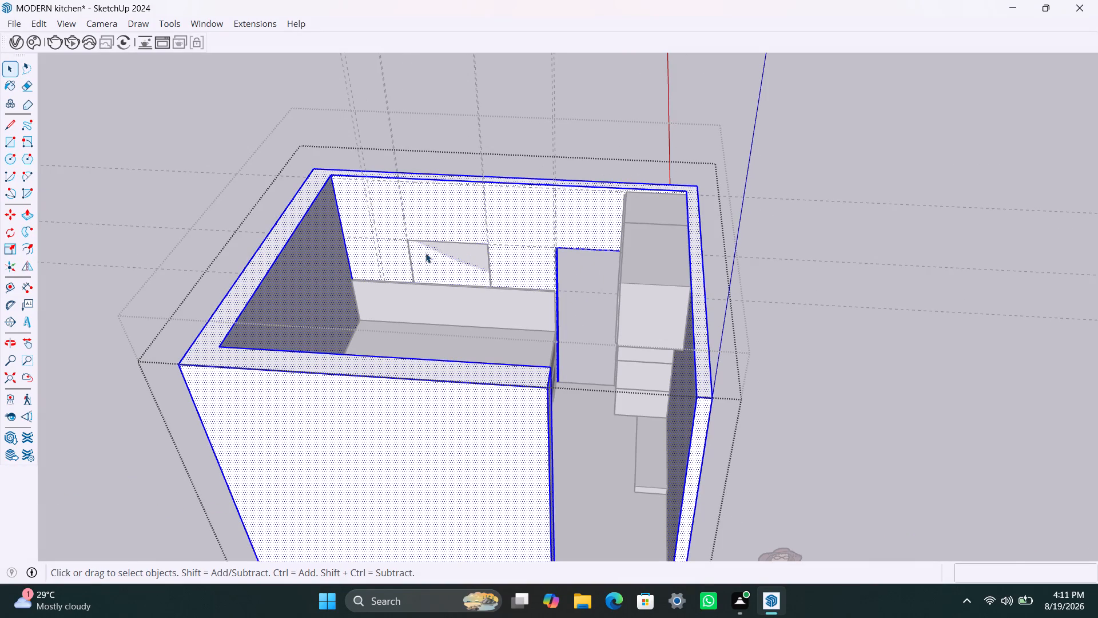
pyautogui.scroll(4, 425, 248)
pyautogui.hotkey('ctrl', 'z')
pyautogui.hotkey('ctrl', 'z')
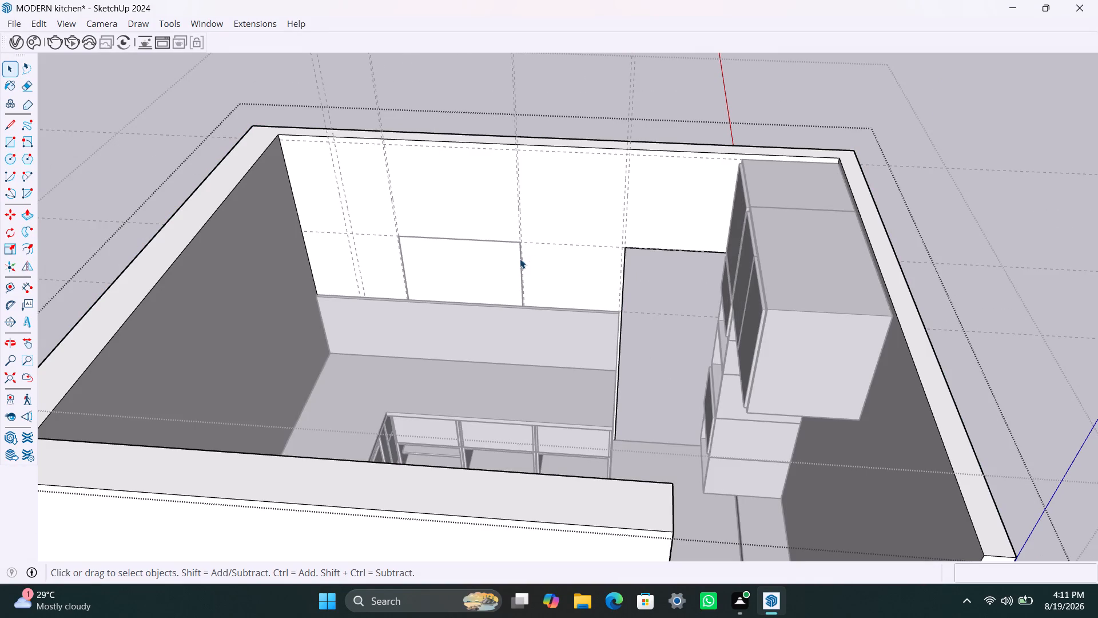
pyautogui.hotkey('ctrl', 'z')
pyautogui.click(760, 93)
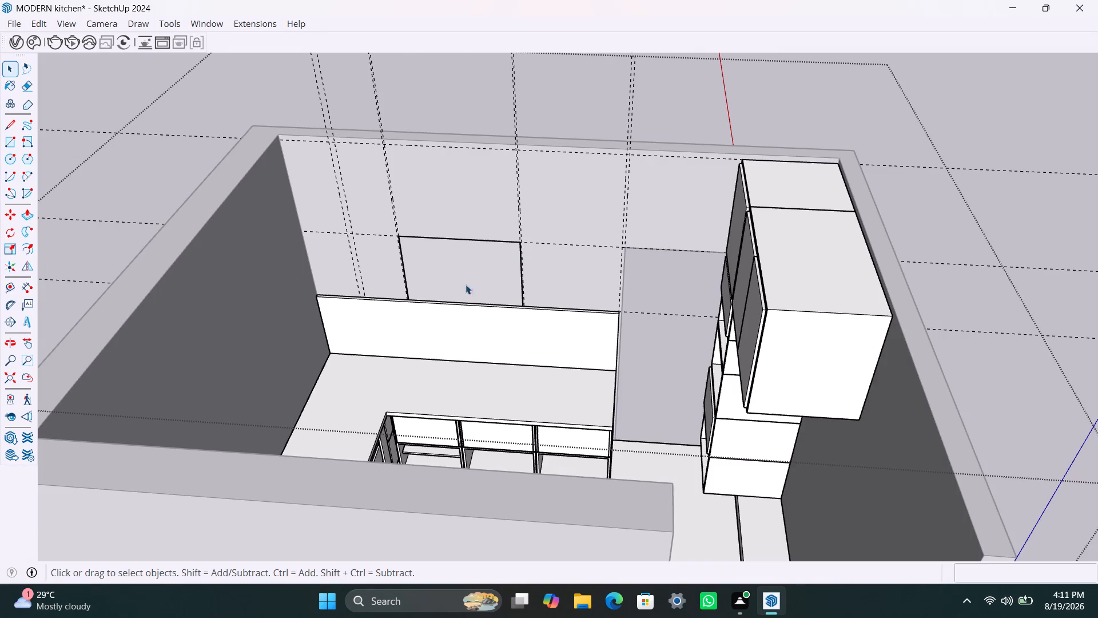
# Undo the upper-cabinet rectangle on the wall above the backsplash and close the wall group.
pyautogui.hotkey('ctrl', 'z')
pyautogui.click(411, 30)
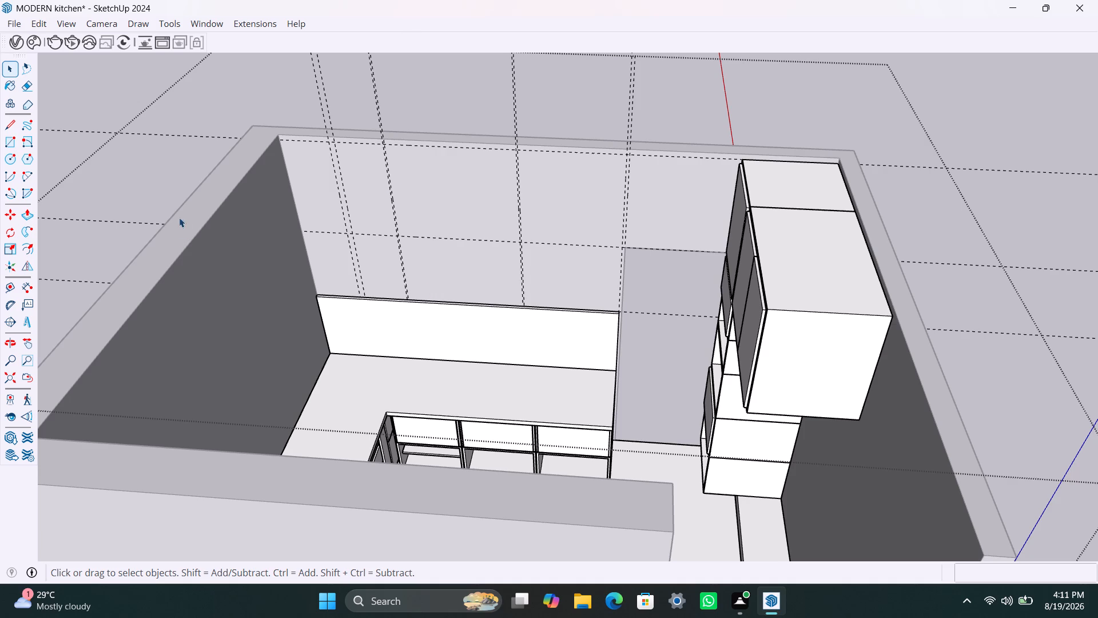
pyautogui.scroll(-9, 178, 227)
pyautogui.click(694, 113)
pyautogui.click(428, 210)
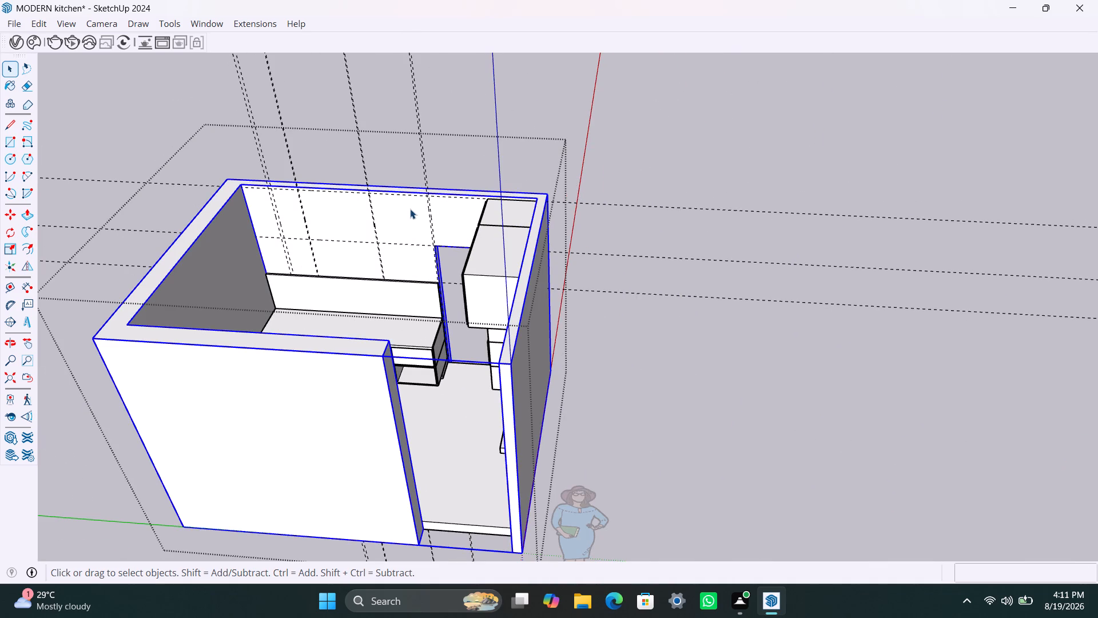
# Open the wall group and draw an upper-cabinet rectangle about 2' 11 5/16" by 1' 11 5/8" between the middle vertical guides, down to the backsplash top.
pyautogui.doubleClick(311, 216)
pyautogui.scroll(8, 311, 216)
pyautogui.moveTo(336, 268); pyautogui.dragTo(361, 266, button='middle')
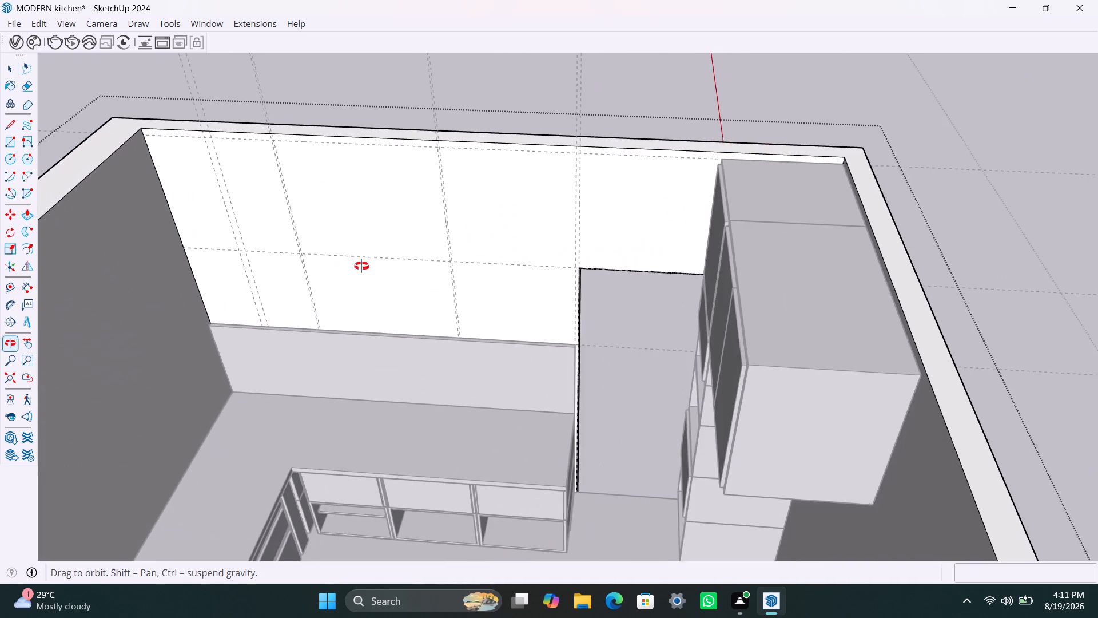
pyautogui.moveTo(361, 266); pyautogui.dragTo(379, 256, button='middle')
pyautogui.scroll(7, 353, 287)
pyautogui.press('r')
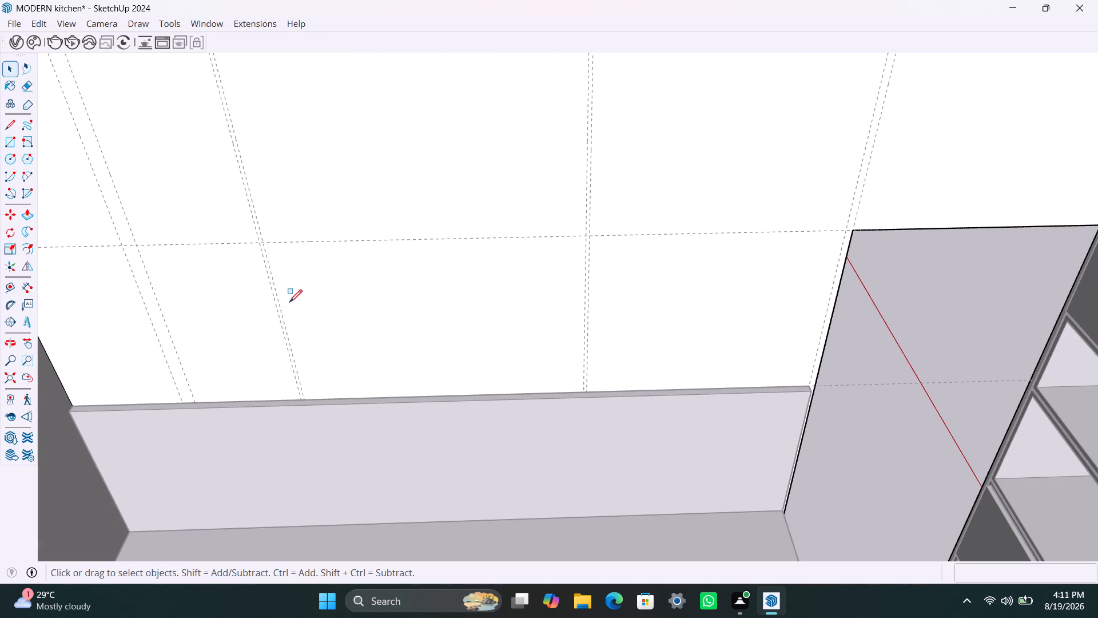
pyautogui.click(265, 243)
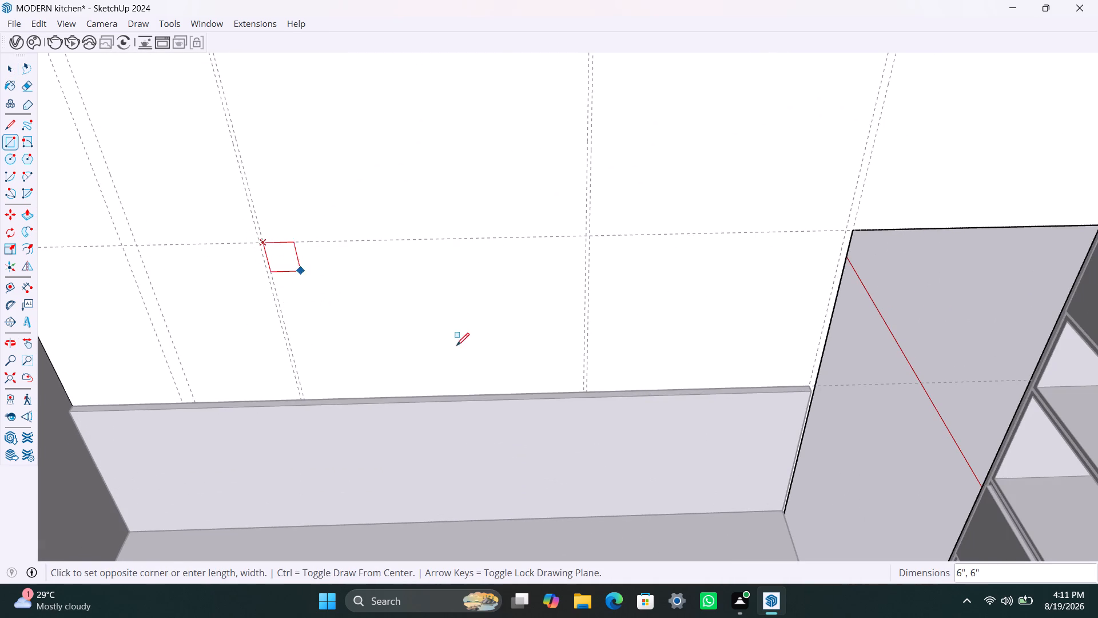
pyautogui.click(583, 390)
pyautogui.press('space')
# Group the new upper-cabinet rectangle's face together with its edges.
pyautogui.click(505, 328)
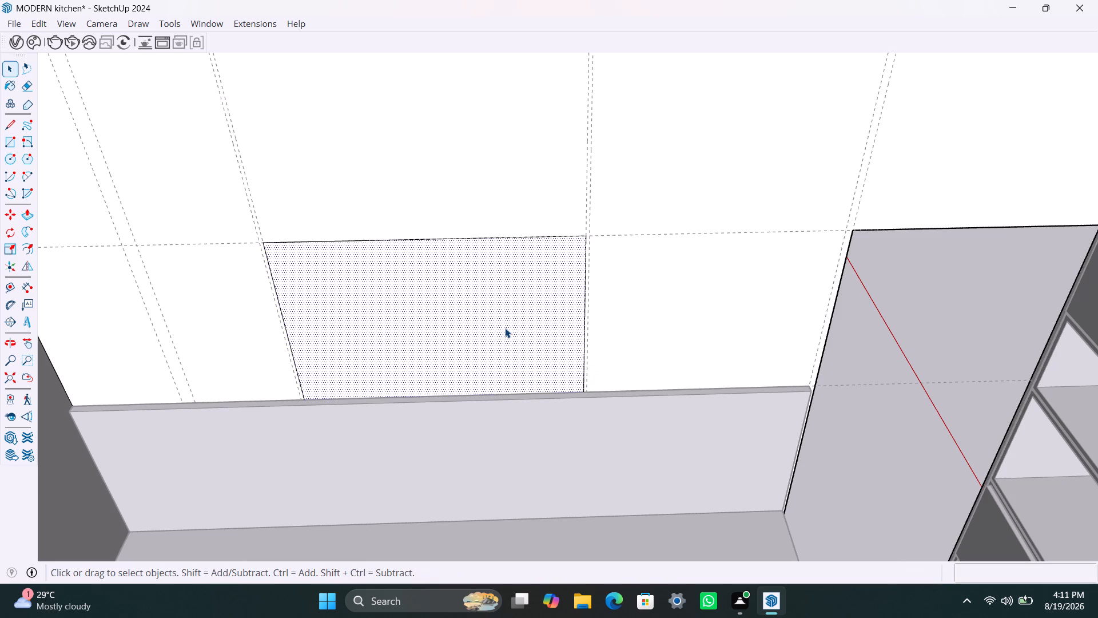
pyautogui.click(505, 328)
pyautogui.click(505, 328)
pyautogui.rightClick(505, 328)
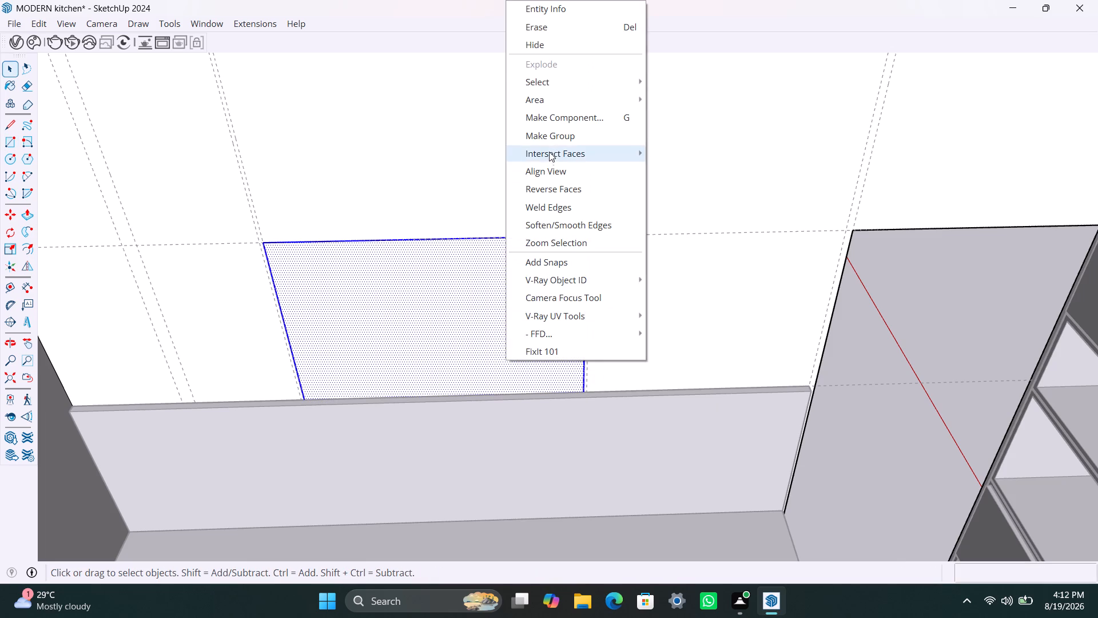
pyautogui.click(554, 136)
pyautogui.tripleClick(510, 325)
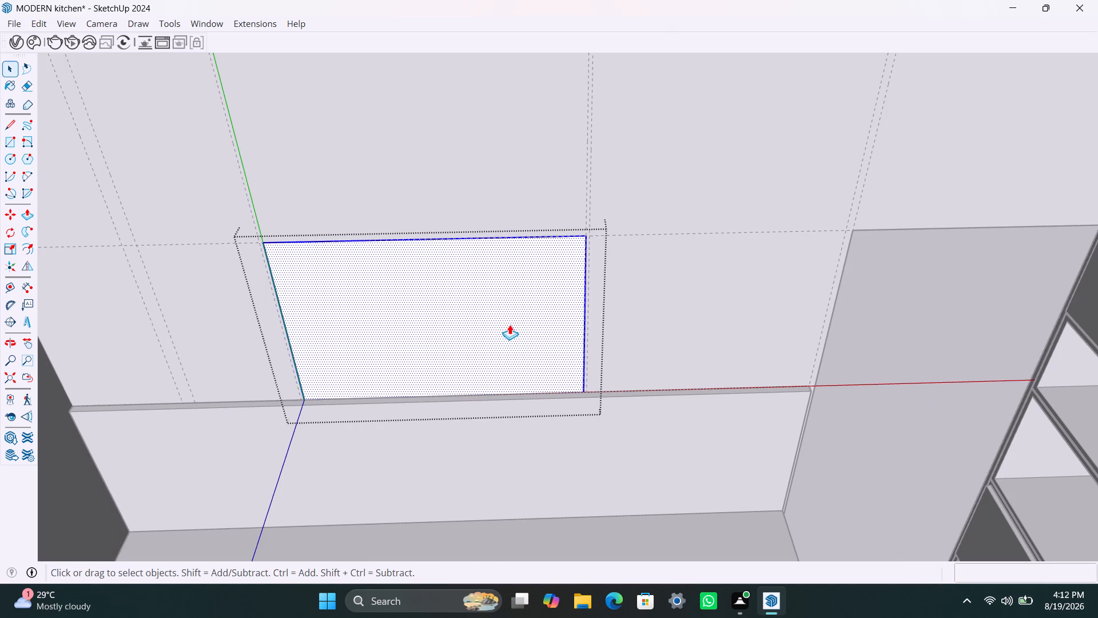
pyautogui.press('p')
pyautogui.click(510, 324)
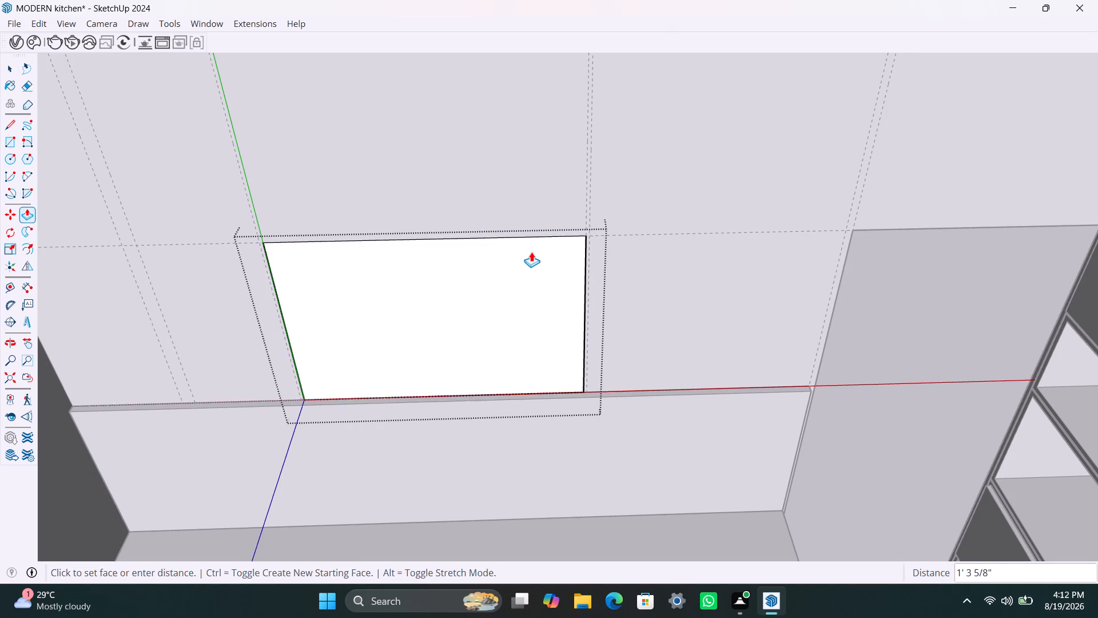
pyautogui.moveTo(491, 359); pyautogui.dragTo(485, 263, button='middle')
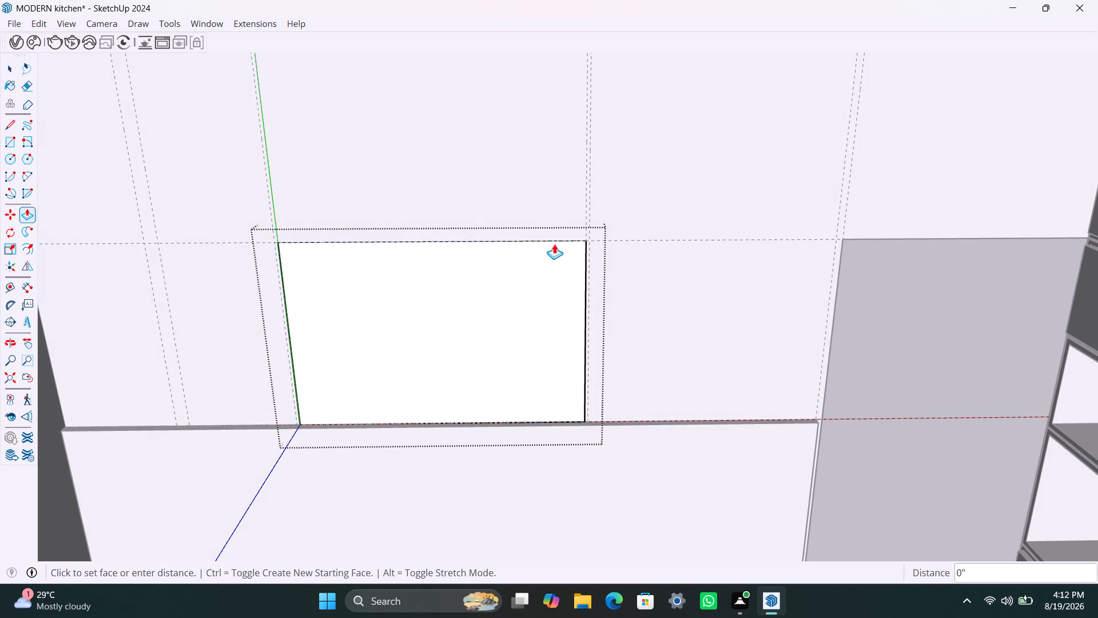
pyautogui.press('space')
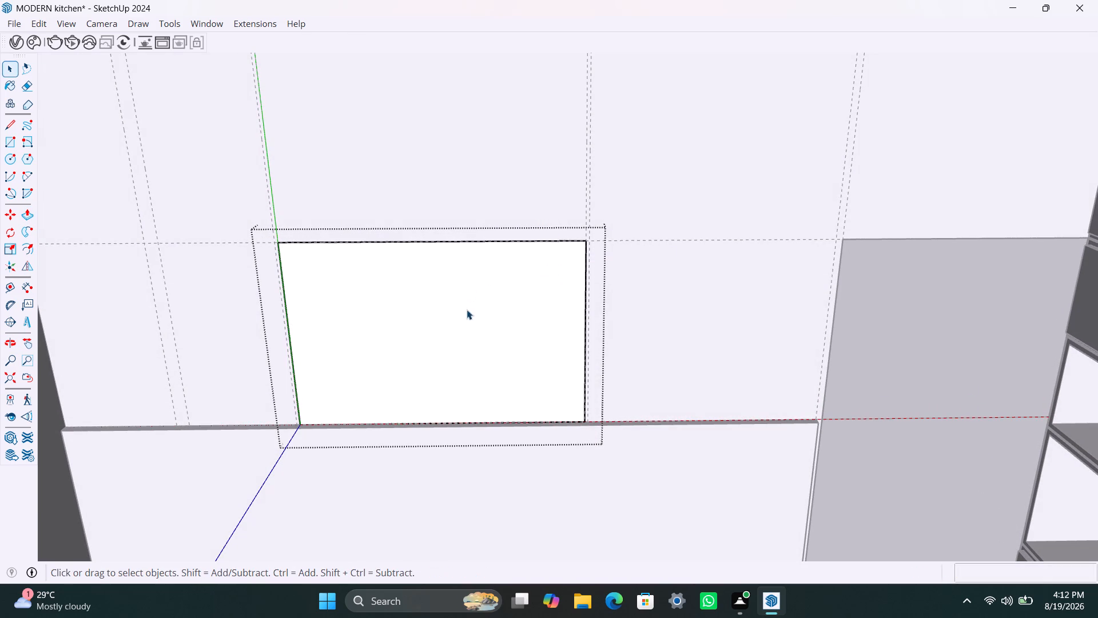
# From outside the room, draw a rectangle about 4' 1" by 3' 1" on the wall's outer side, following the open cabinet group's bounding outline.
pyautogui.scroll(-5, 470, 328)
pyautogui.scroll(3, 463, 326)
pyautogui.scroll(-15, 465, 354)
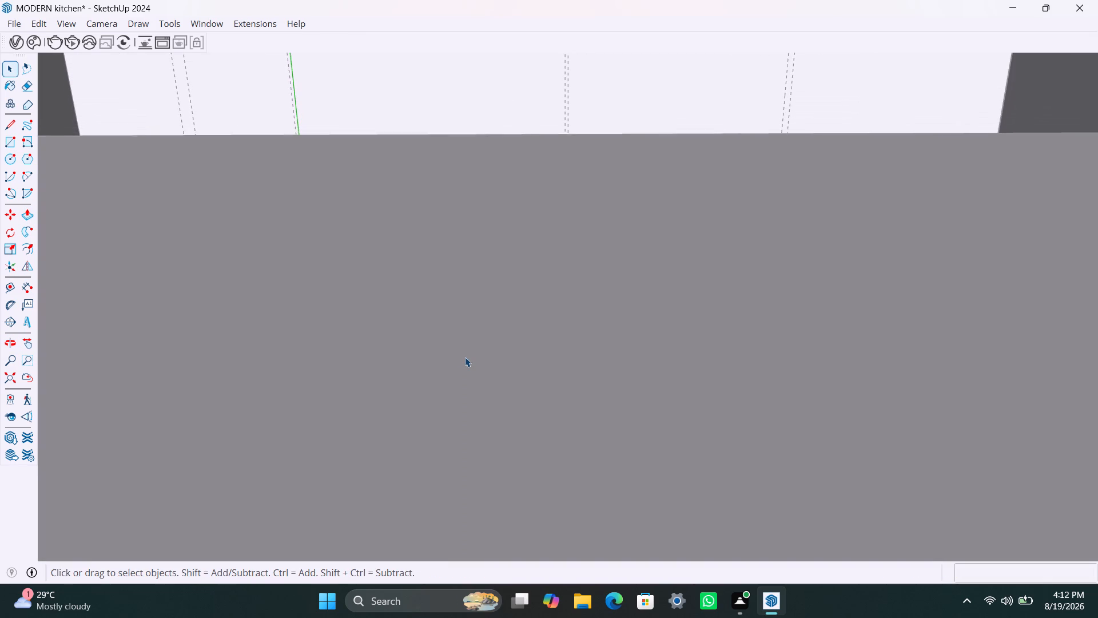
pyautogui.scroll(-14, 465, 357)
pyautogui.click(7, 372)
pyautogui.scroll(-6, 329, 327)
pyautogui.moveTo(435, 339); pyautogui.dragTo(0, 390, button='middle')
pyautogui.scroll(-5, 547, 304)
pyautogui.moveTo(698, 311); pyautogui.dragTo(126, 304, button='middle')
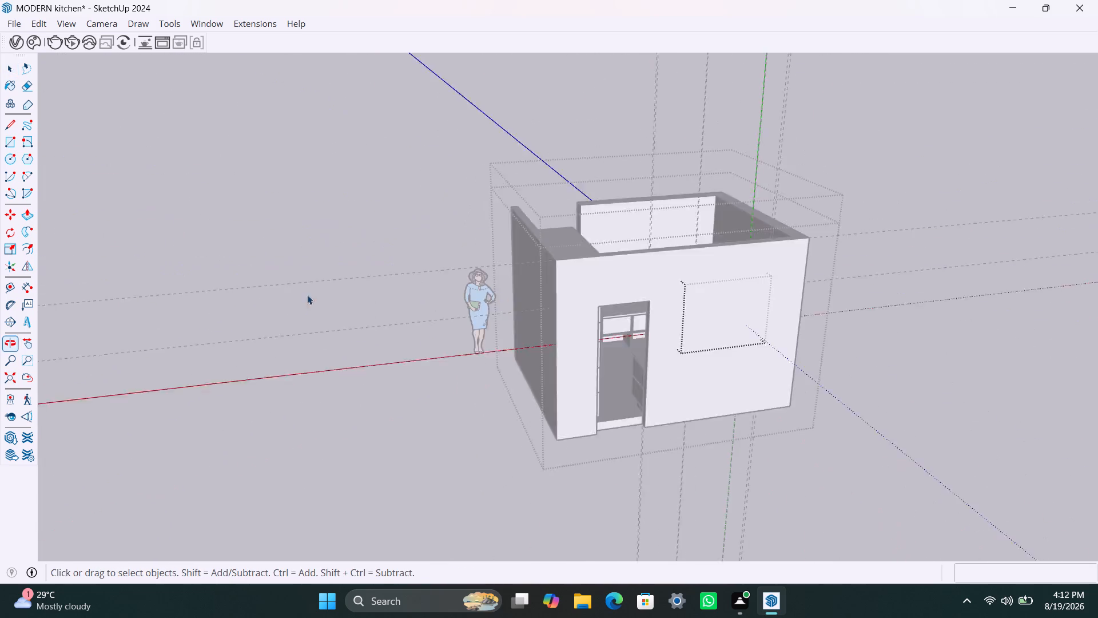
pyautogui.scroll(2, 706, 339)
pyautogui.moveTo(682, 339); pyautogui.dragTo(628, 321, button='middle')
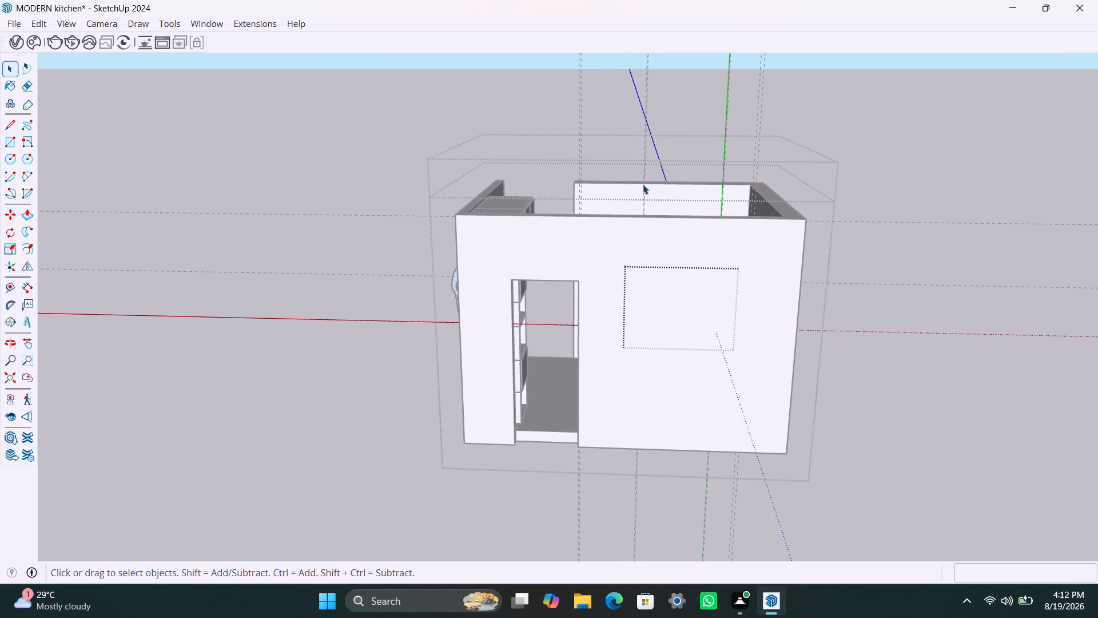
pyautogui.scroll(2, 657, 299)
pyautogui.click(656, 295)
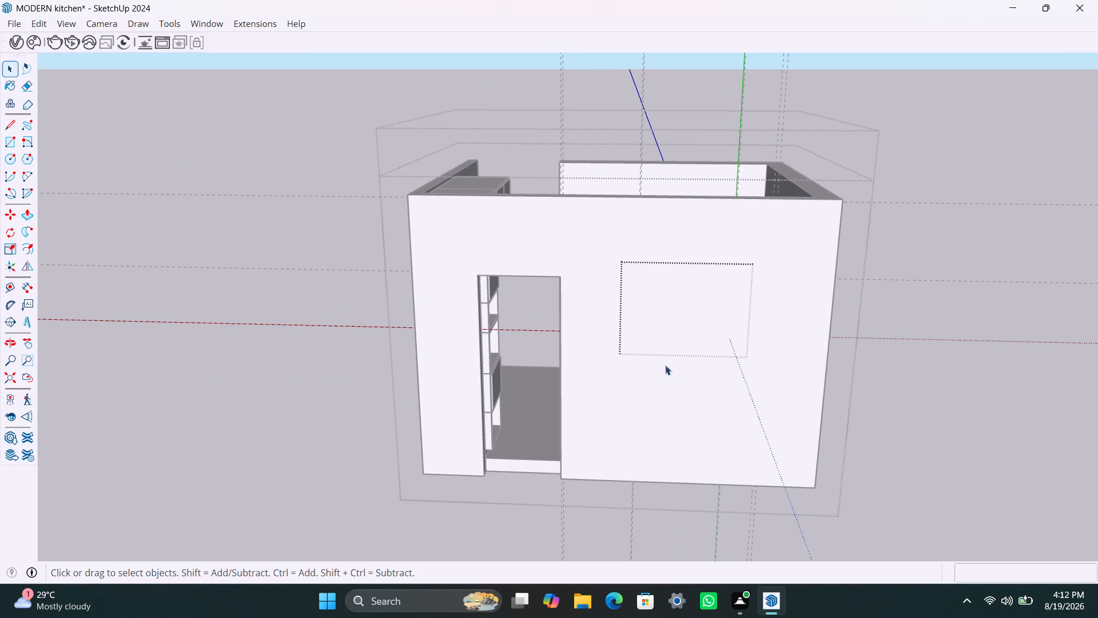
pyautogui.press('r')
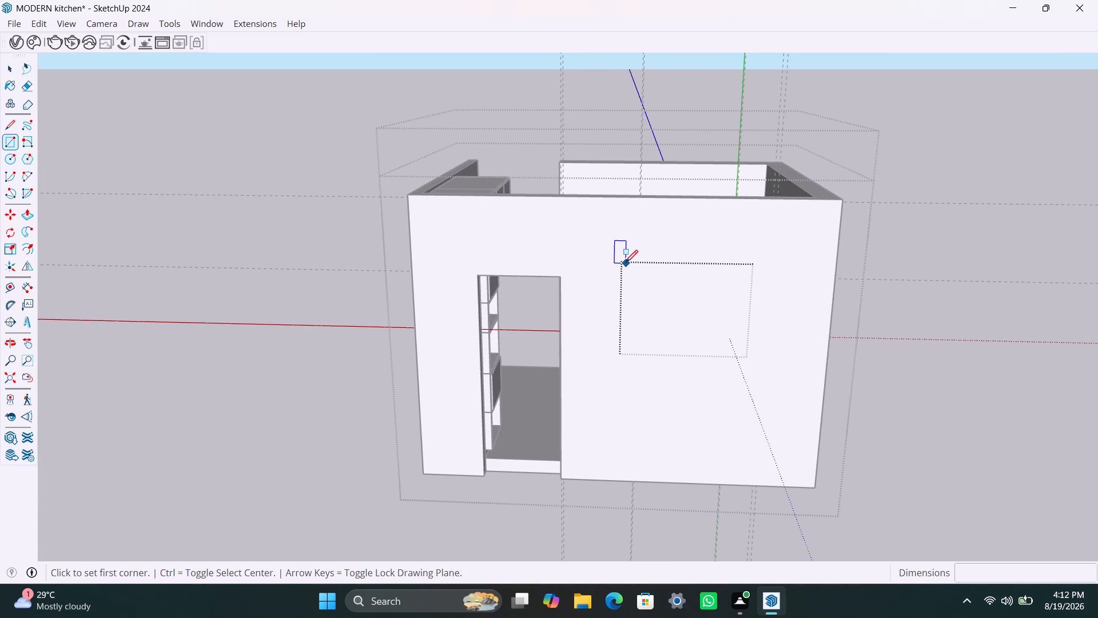
pyautogui.click(622, 262)
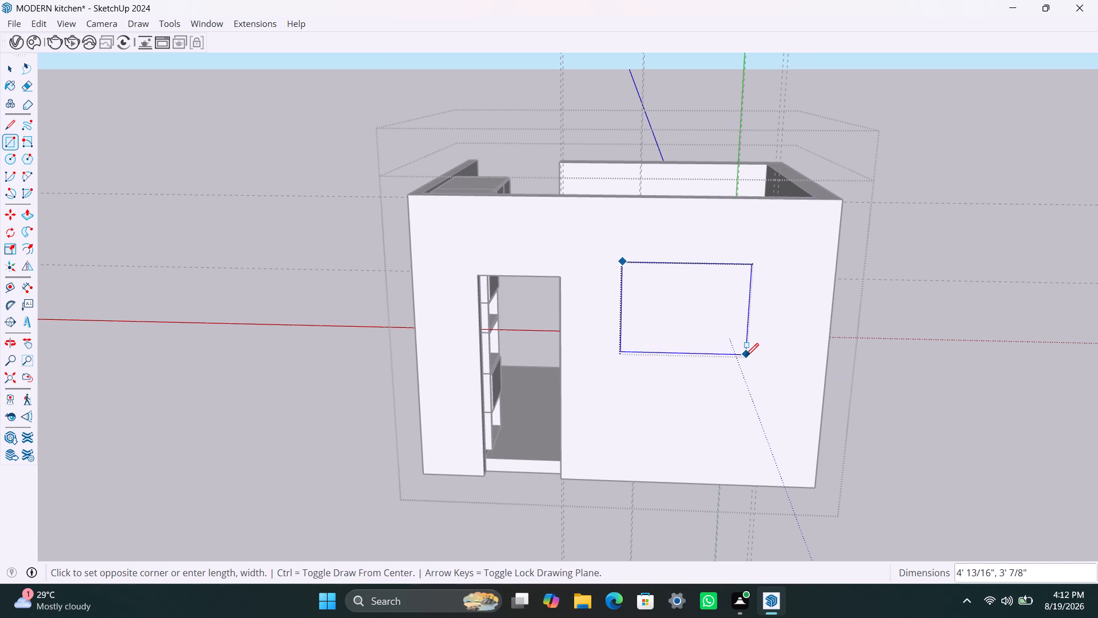
pyautogui.click(746, 357)
pyautogui.press('space')
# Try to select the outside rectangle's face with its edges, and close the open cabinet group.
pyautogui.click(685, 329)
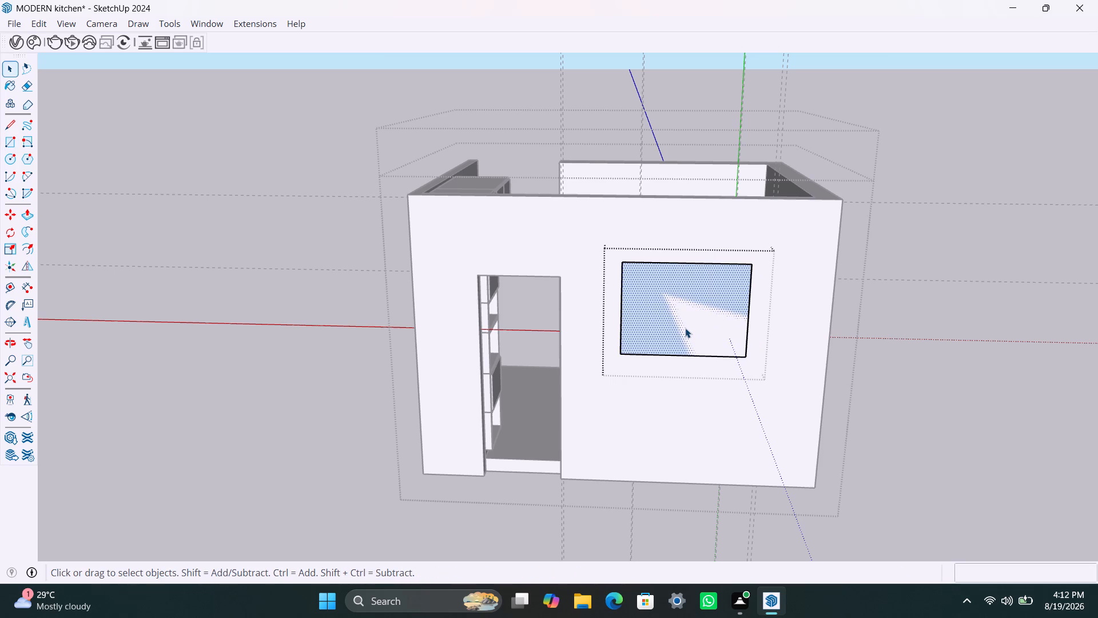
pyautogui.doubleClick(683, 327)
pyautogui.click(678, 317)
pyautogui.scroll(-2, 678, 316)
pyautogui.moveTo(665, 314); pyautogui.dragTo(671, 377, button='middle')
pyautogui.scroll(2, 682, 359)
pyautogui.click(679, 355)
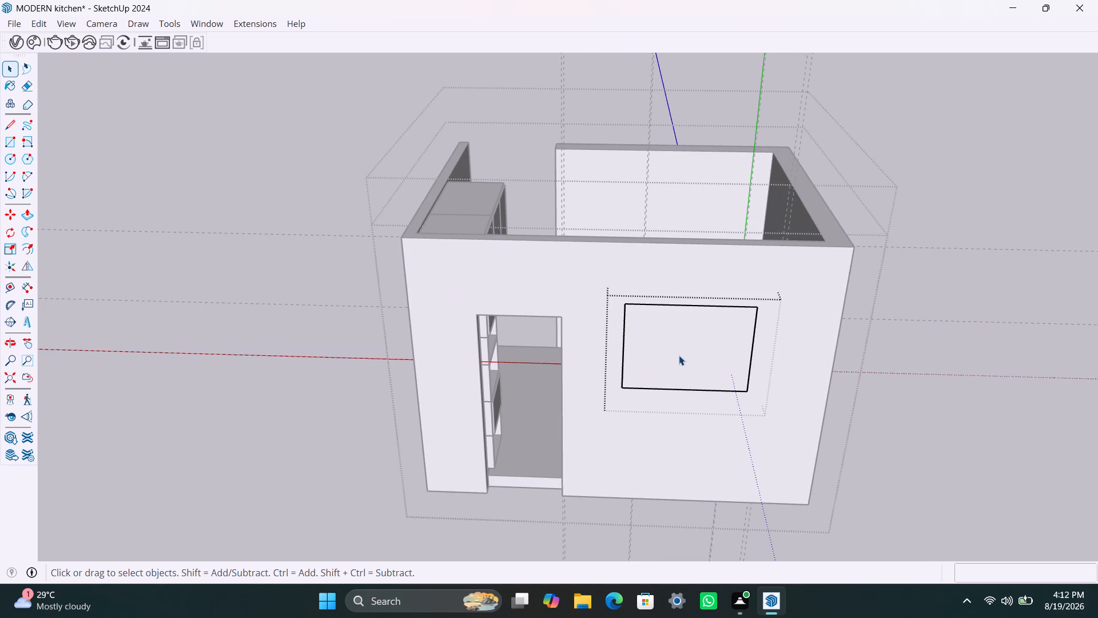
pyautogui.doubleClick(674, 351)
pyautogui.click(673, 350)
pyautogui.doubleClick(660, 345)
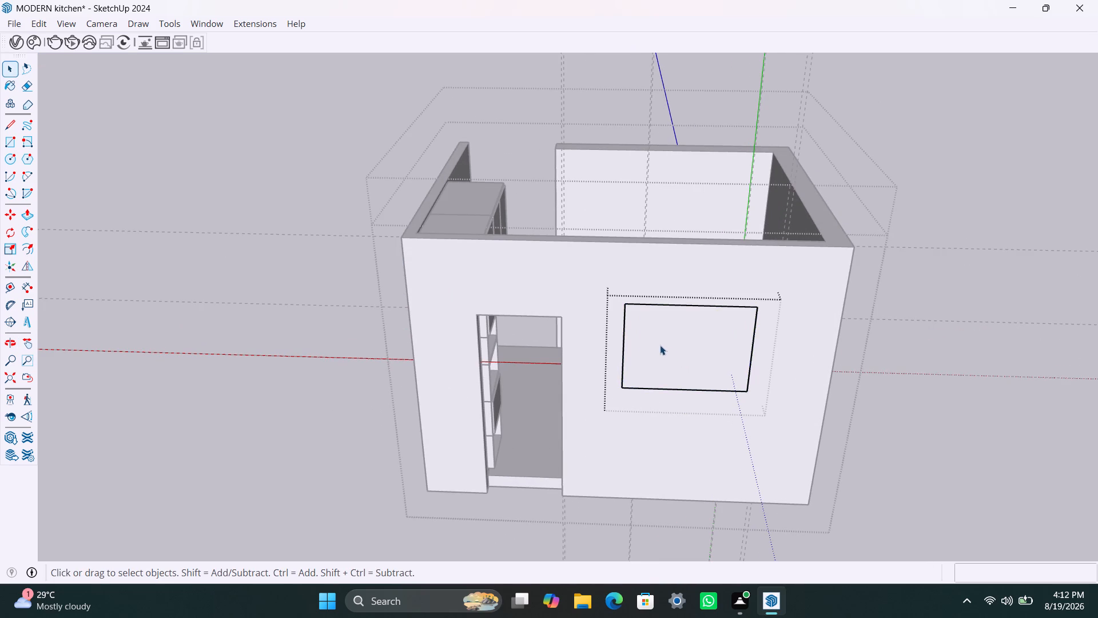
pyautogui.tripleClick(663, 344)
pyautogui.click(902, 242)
# Reopen the cabinet group and make the outside rectangle's face and edges a nested group.
pyautogui.scroll(4, 642, 389)
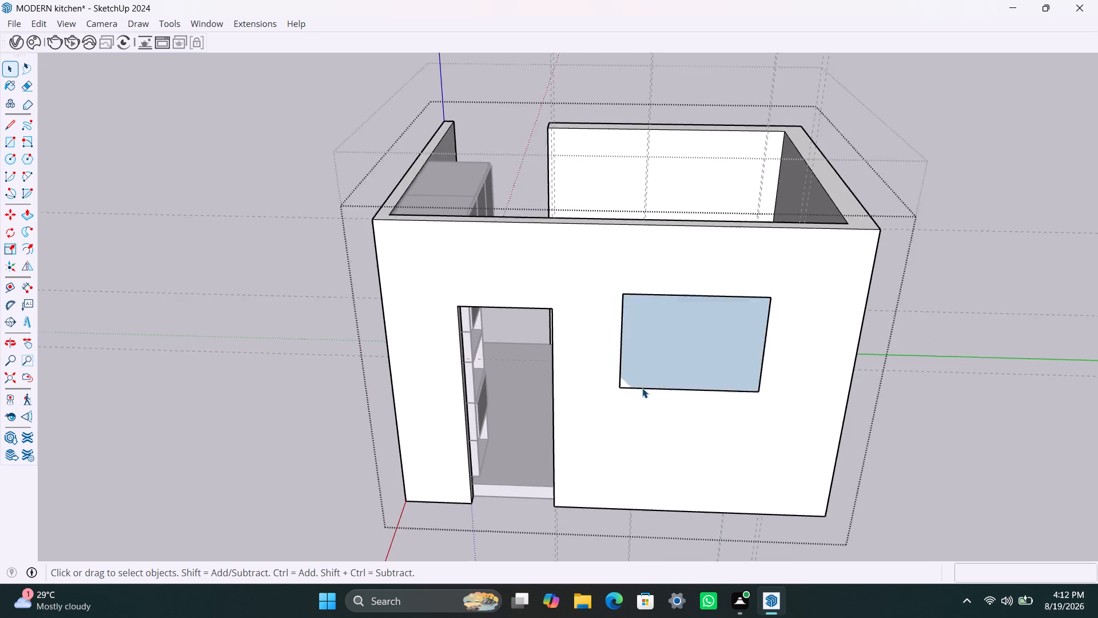
pyautogui.moveTo(666, 389); pyautogui.dragTo(563, 331, button='middle')
pyautogui.click(592, 302)
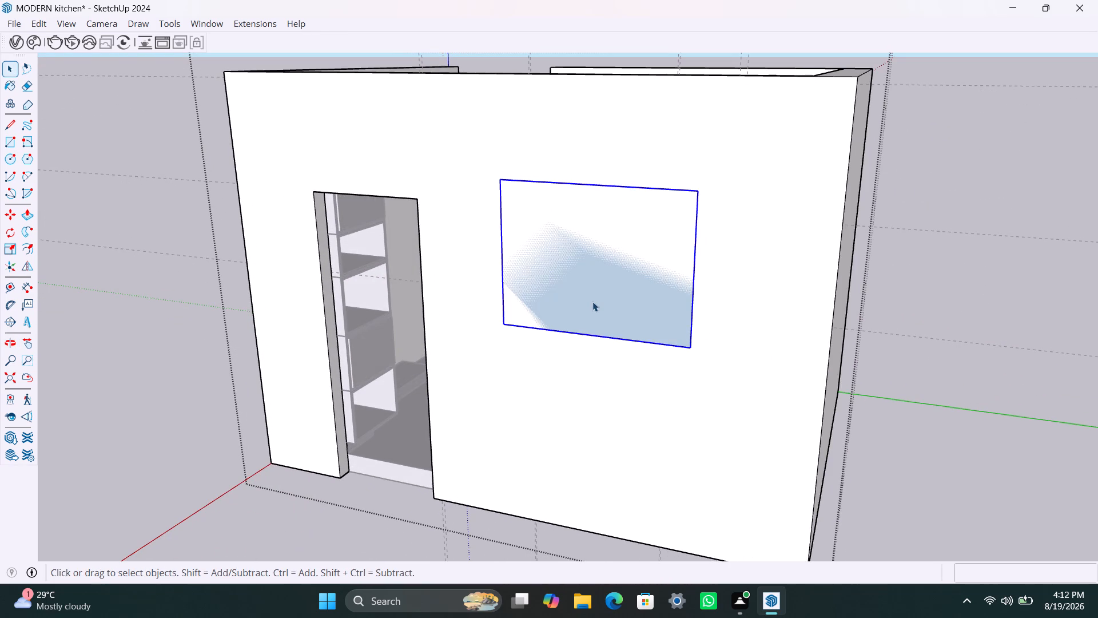
pyautogui.tripleClick(592, 302)
pyautogui.rightClick(593, 302)
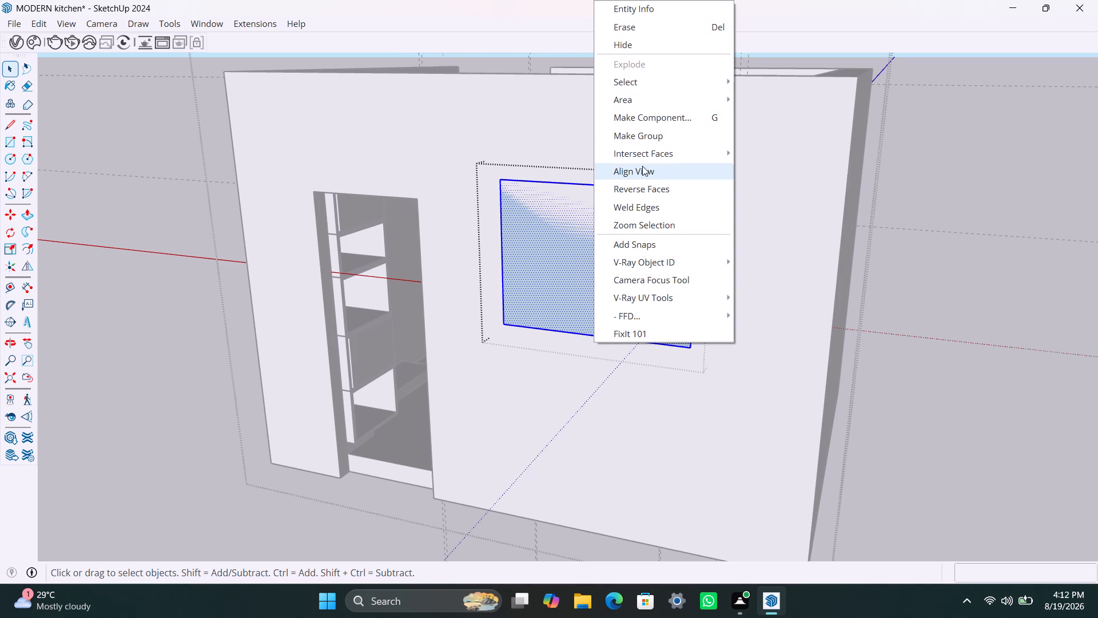
pyautogui.click(645, 136)
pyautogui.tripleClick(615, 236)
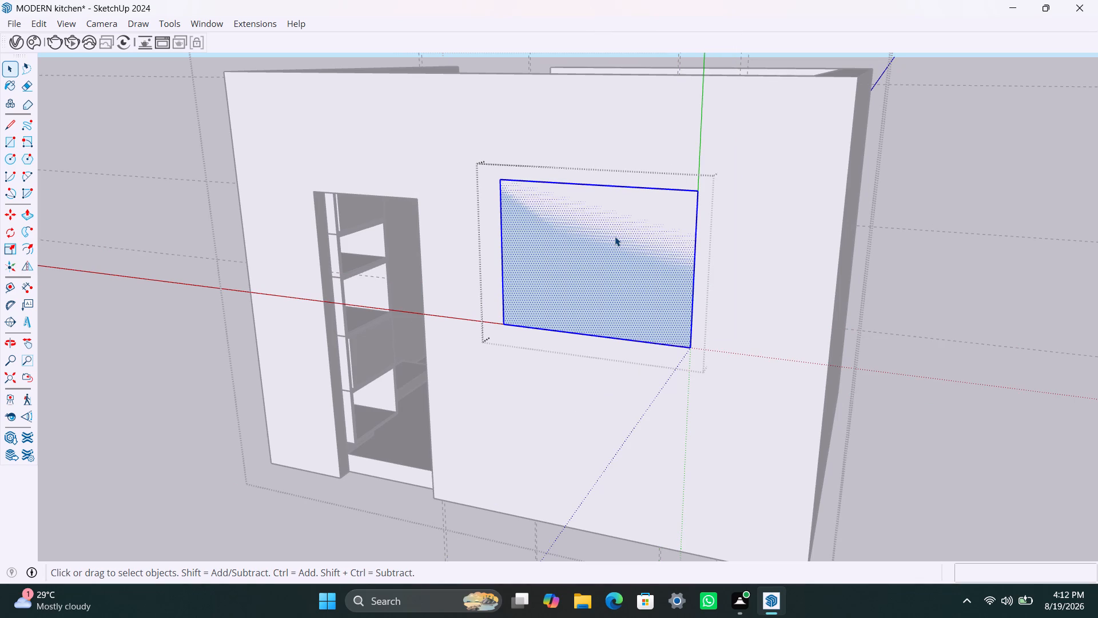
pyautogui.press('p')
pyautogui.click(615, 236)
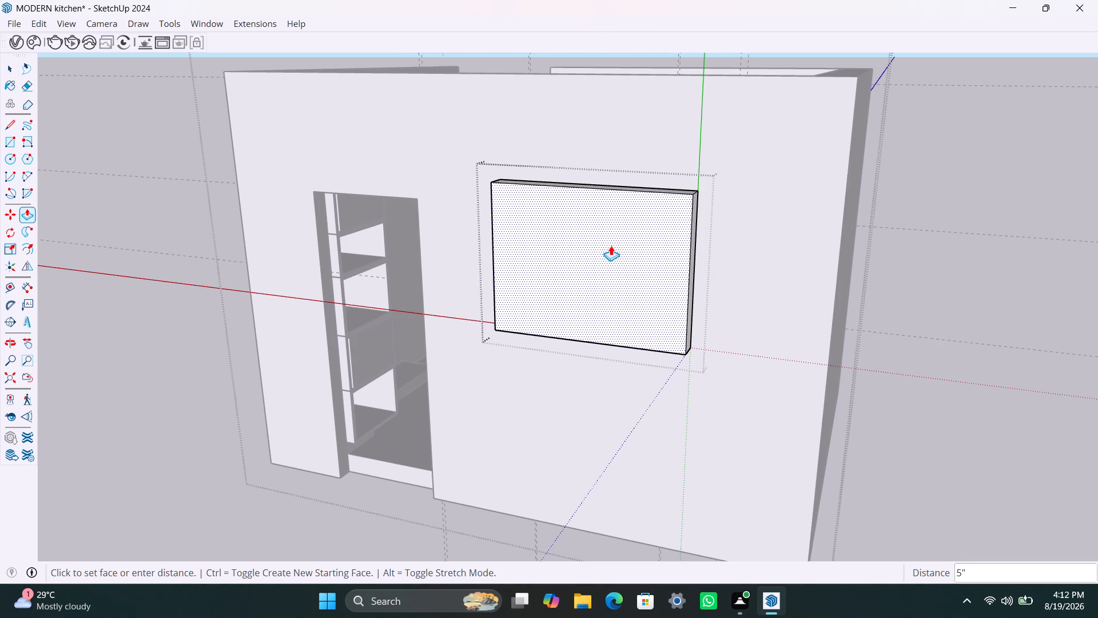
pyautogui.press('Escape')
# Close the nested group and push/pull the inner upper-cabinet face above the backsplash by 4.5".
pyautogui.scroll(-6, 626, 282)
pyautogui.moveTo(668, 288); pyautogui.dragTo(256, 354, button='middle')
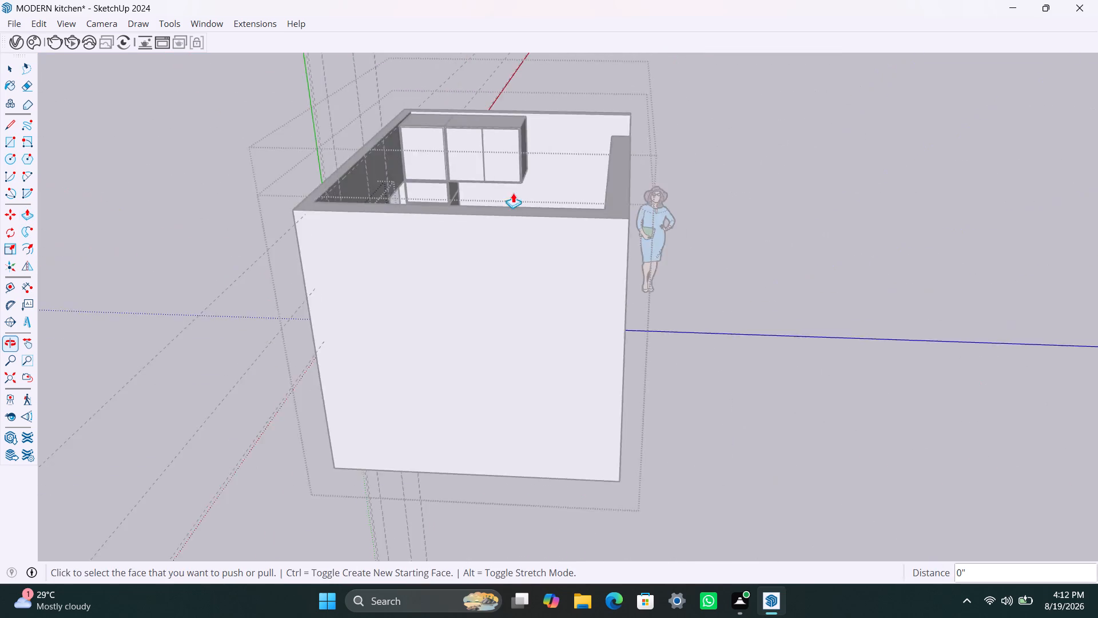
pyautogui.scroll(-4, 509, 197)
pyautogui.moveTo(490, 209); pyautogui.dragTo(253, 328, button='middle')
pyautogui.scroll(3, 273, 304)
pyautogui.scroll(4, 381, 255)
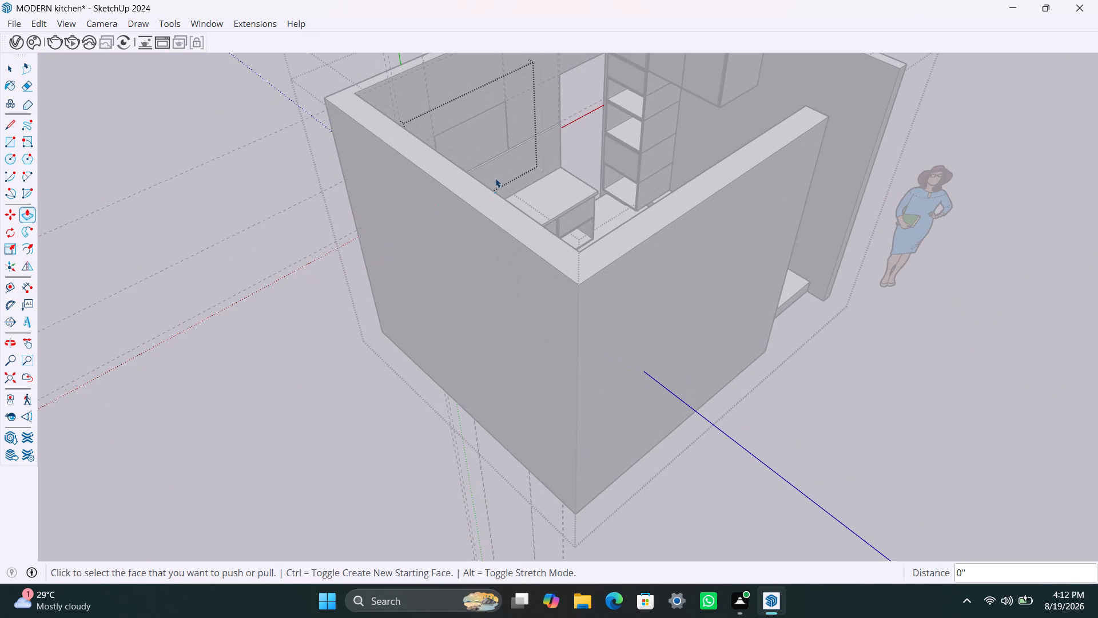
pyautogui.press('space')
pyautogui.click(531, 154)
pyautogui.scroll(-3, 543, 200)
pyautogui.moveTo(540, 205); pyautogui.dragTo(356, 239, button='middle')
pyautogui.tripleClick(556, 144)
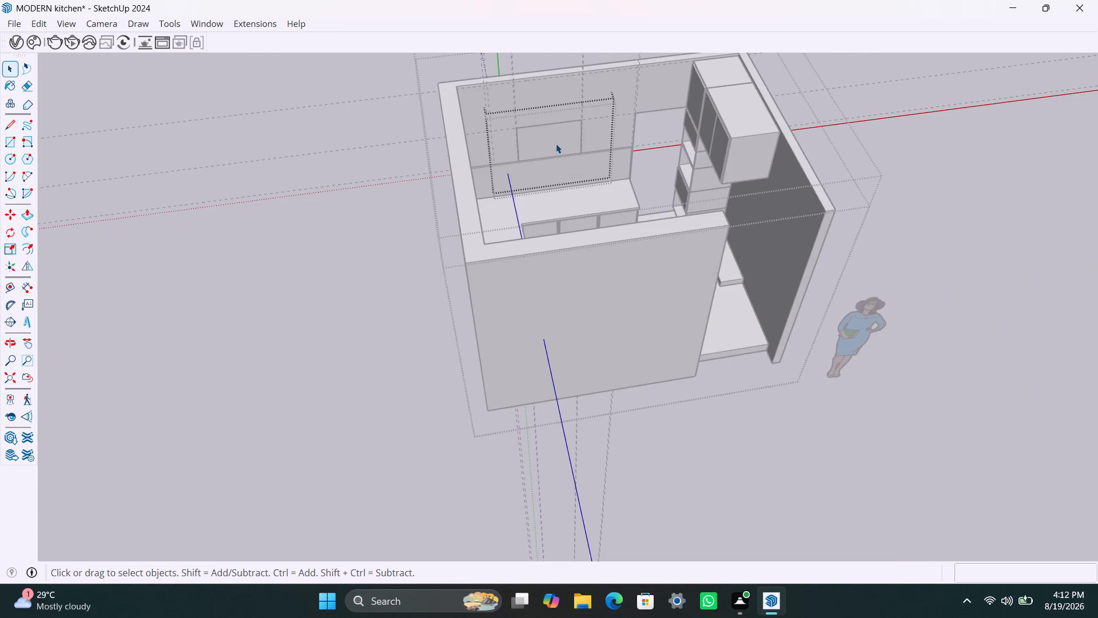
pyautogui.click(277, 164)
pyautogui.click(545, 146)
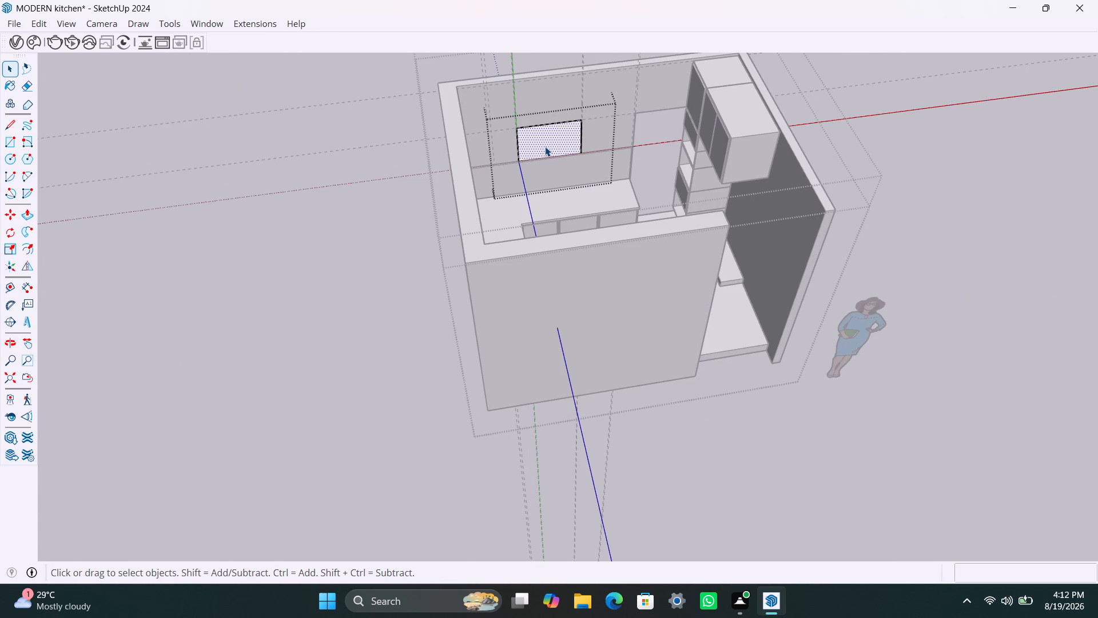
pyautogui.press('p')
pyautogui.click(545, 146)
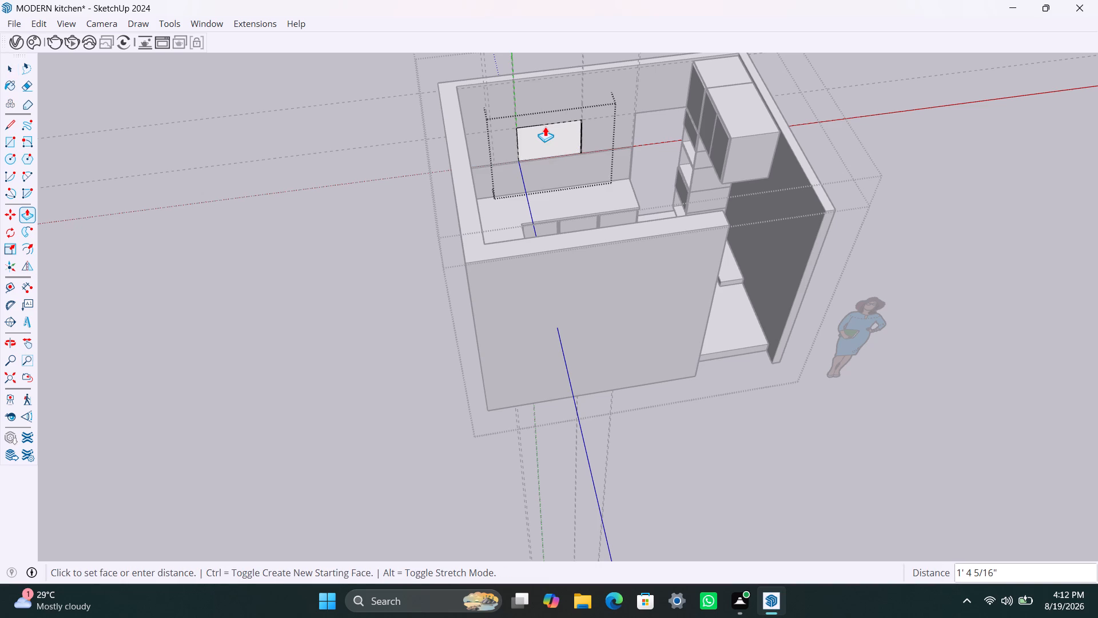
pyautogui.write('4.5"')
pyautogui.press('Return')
# Close the cabinet group and examine the pushed cabinet face from outside the wall.
pyautogui.press('space')
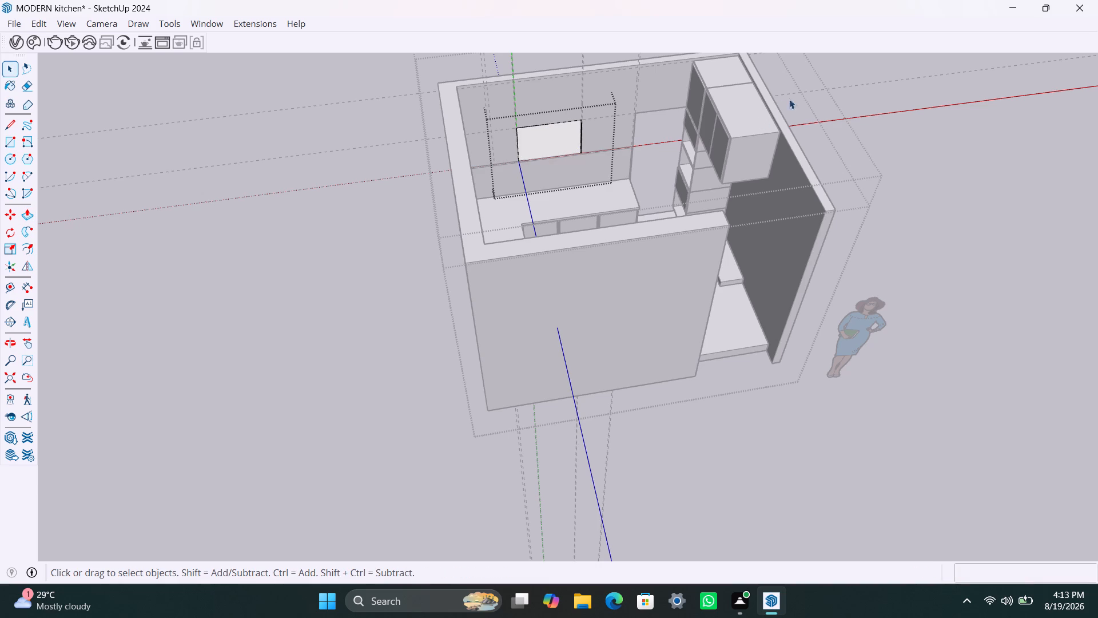
pyautogui.click(796, 95)
pyautogui.scroll(-5, 295, 200)
pyautogui.moveTo(273, 255); pyautogui.dragTo(729, 316, button='middle')
pyautogui.scroll(4, 281, 316)
pyautogui.moveTo(303, 338); pyautogui.dragTo(508, 336, button='middle')
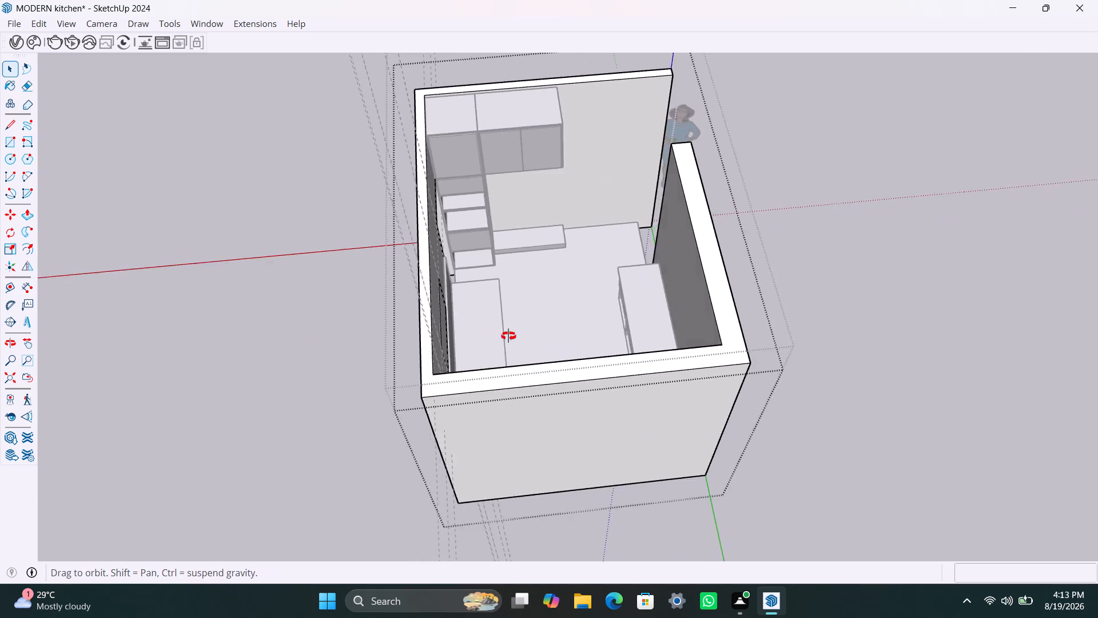
pyautogui.moveTo(508, 336); pyautogui.dragTo(563, 326, button='middle')
pyautogui.scroll(9, 559, 349)
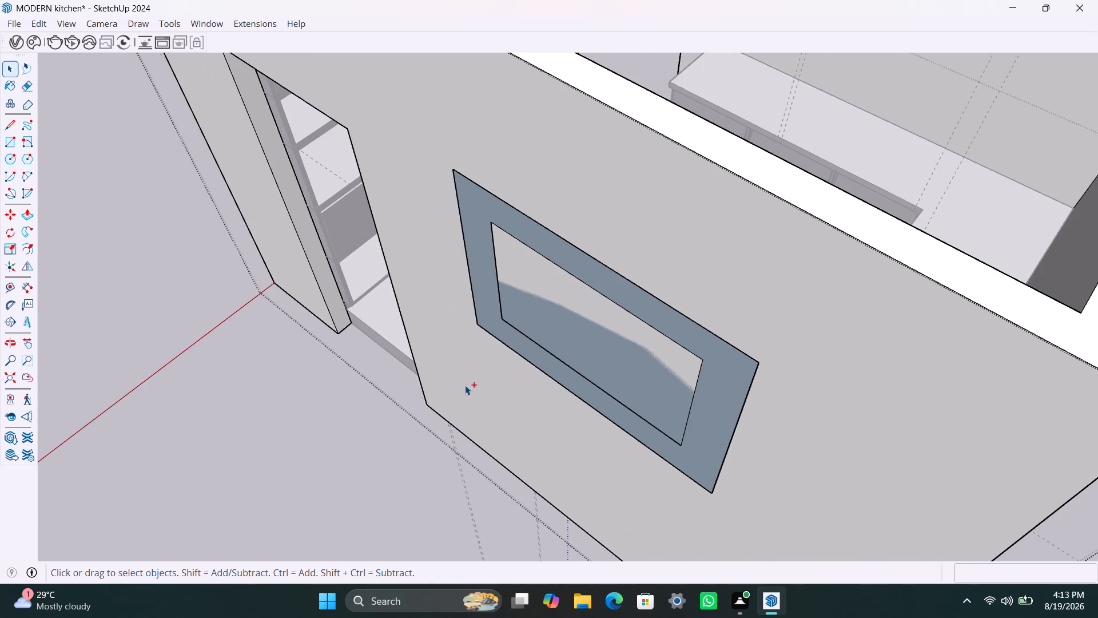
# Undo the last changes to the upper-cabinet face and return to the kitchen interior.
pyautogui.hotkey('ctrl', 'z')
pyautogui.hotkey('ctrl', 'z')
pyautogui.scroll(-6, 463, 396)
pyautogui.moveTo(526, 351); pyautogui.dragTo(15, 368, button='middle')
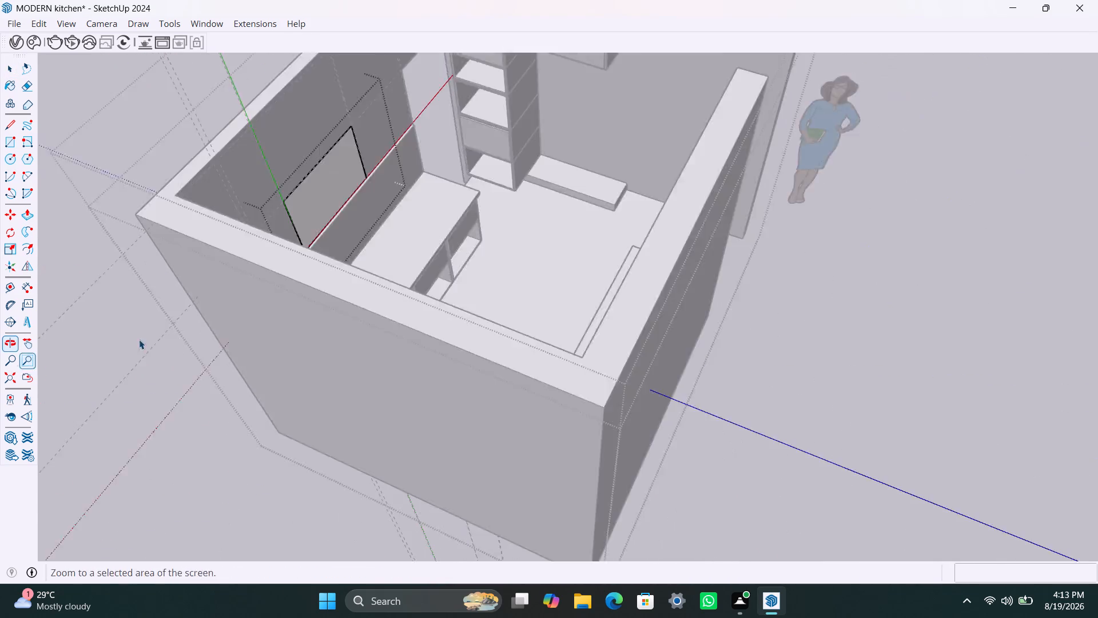
# Undo further changes to the rectangle above the backsplash and return to the kitchen interior.
pyautogui.scroll(-3, 256, 279)
pyautogui.moveTo(253, 297); pyautogui.dragTo(543, 258, button='middle')
pyautogui.scroll(3, 215, 388)
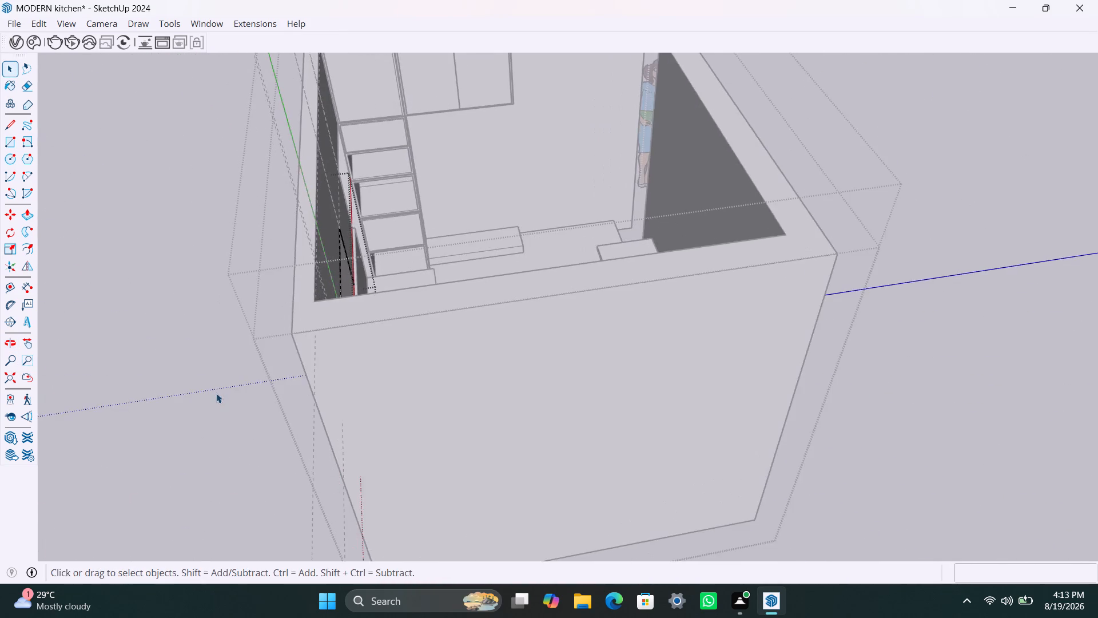
pyautogui.moveTo(217, 395); pyautogui.dragTo(361, 334, button='middle')
pyautogui.hotkey('ctrl', 'z')
pyautogui.hotkey('ctrl', 'z')
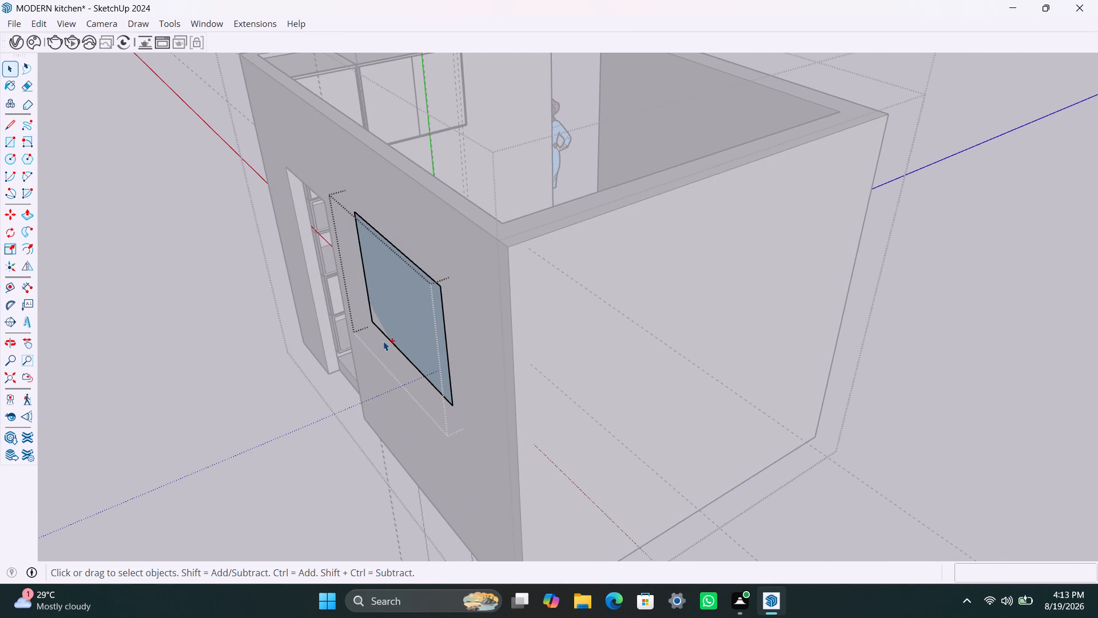
pyautogui.hotkey('ctrl', 'z')
pyautogui.hotkey('ctrl', 'z')
pyautogui.hotkey('ctrl', 'z')
pyautogui.hotkey('ctrl', 'z')
pyautogui.scroll(-6, 395, 327)
pyautogui.moveTo(380, 329); pyautogui.dragTo(405, 317, button='middle')
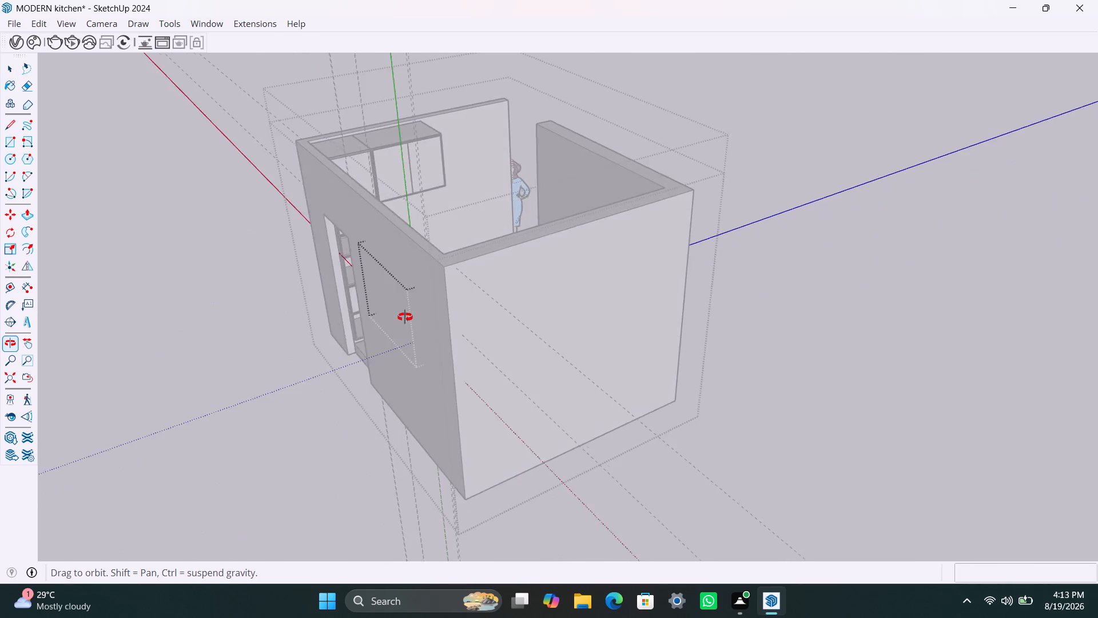
pyautogui.moveTo(405, 317); pyautogui.dragTo(0, 428, button='middle')
pyautogui.scroll(3, 392, 244)
pyautogui.moveTo(404, 188); pyautogui.dragTo(227, 250, button='middle')
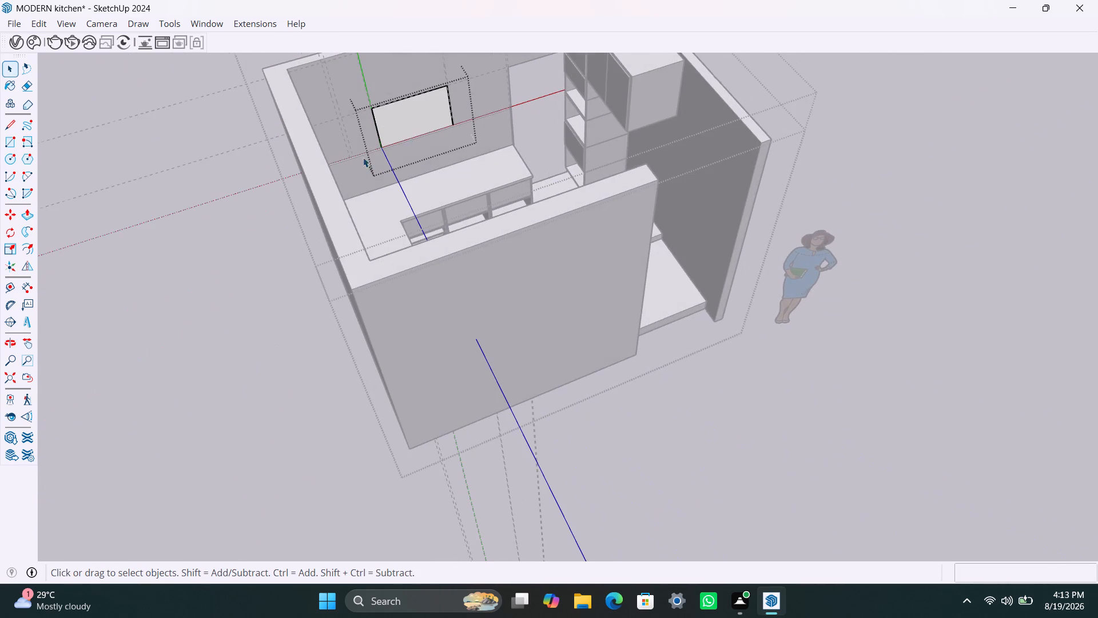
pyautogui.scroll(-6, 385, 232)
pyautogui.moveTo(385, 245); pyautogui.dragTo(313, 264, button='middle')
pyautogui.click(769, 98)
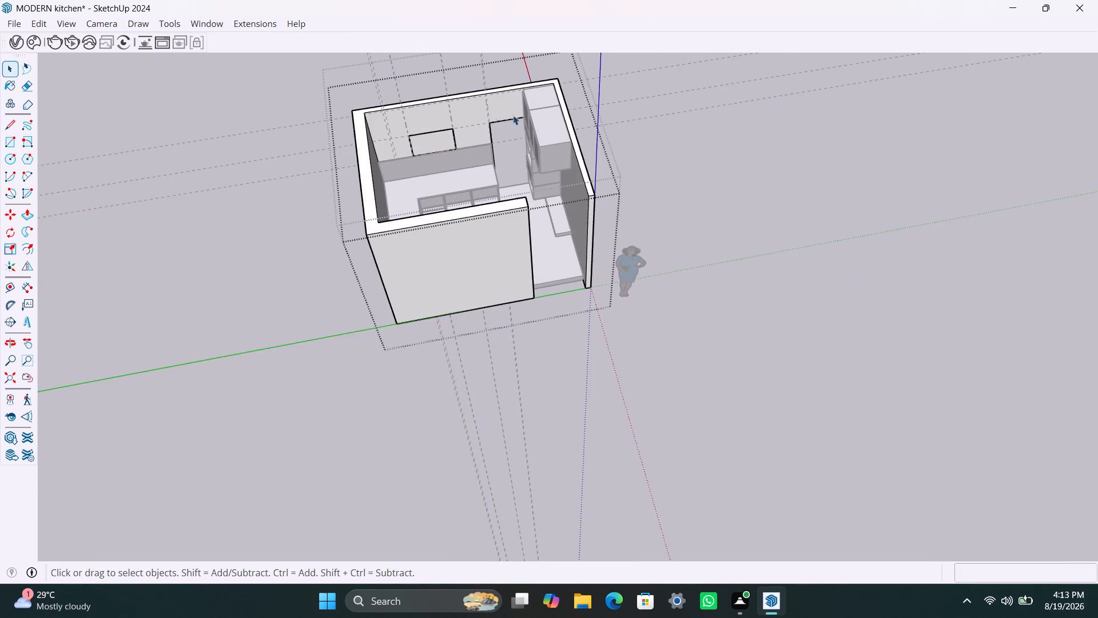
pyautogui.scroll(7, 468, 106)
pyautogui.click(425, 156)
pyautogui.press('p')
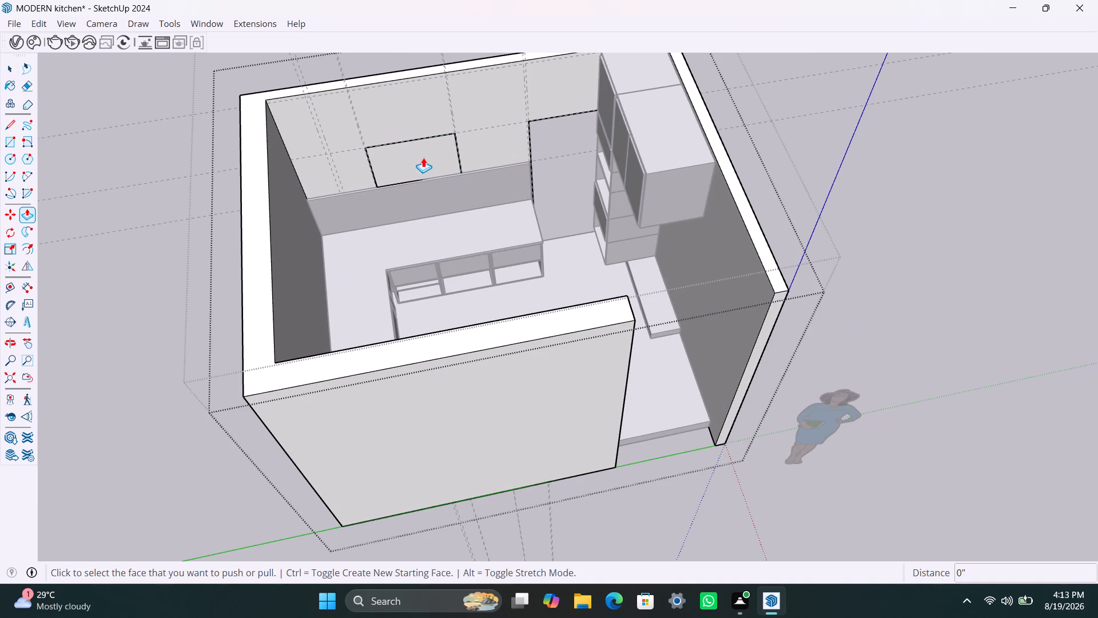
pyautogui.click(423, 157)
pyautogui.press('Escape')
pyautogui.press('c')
# Reopen the rectangle's group above the backsplash and push/pull its face by 4.5".
pyautogui.press('space')
pyautogui.click(419, 163)
pyautogui.doubleClick(419, 163)
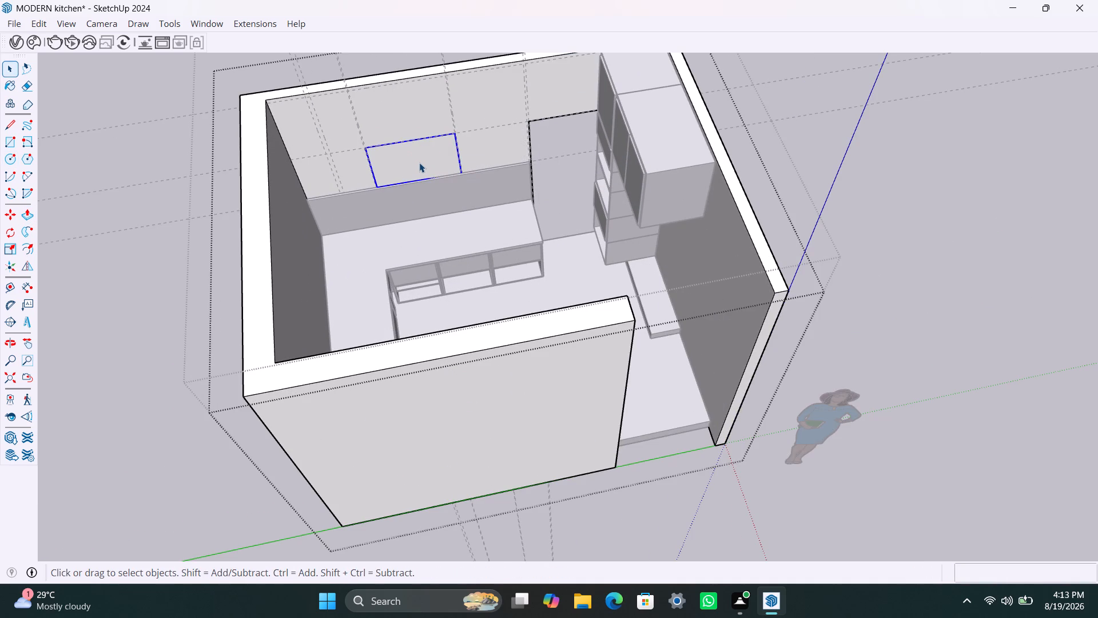
pyautogui.click(419, 163)
pyautogui.press('p')
pyautogui.click(419, 163)
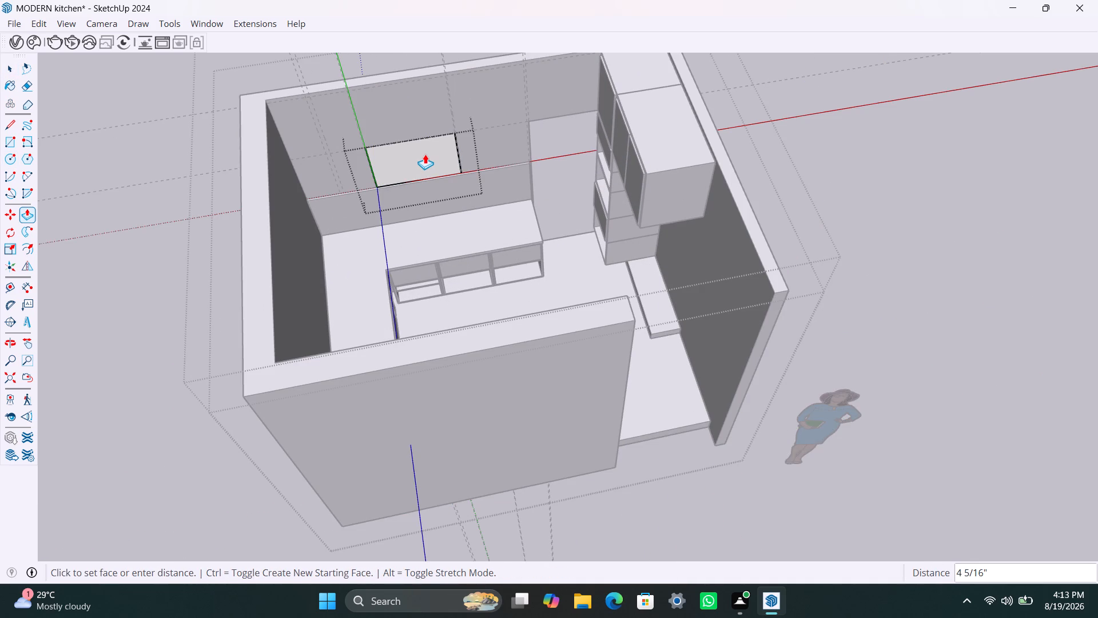
pyautogui.write('4.5"')
pyautogui.press('Return')
pyautogui.press('space')
# Delete the rectangle's interior-side face above the backsplash and close its group.
pyautogui.scroll(-2, 392, 176)
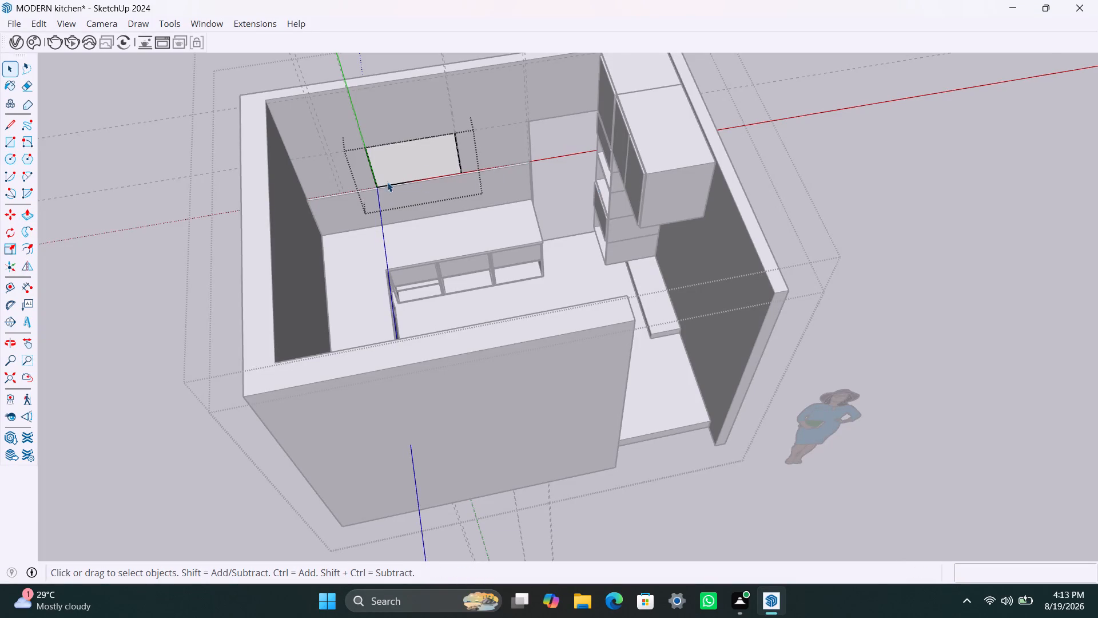
pyautogui.scroll(-7, 387, 182)
pyautogui.moveTo(388, 184); pyautogui.dragTo(304, 248, button='middle')
pyautogui.scroll(9, 346, 215)
pyautogui.tripleClick(296, 254)
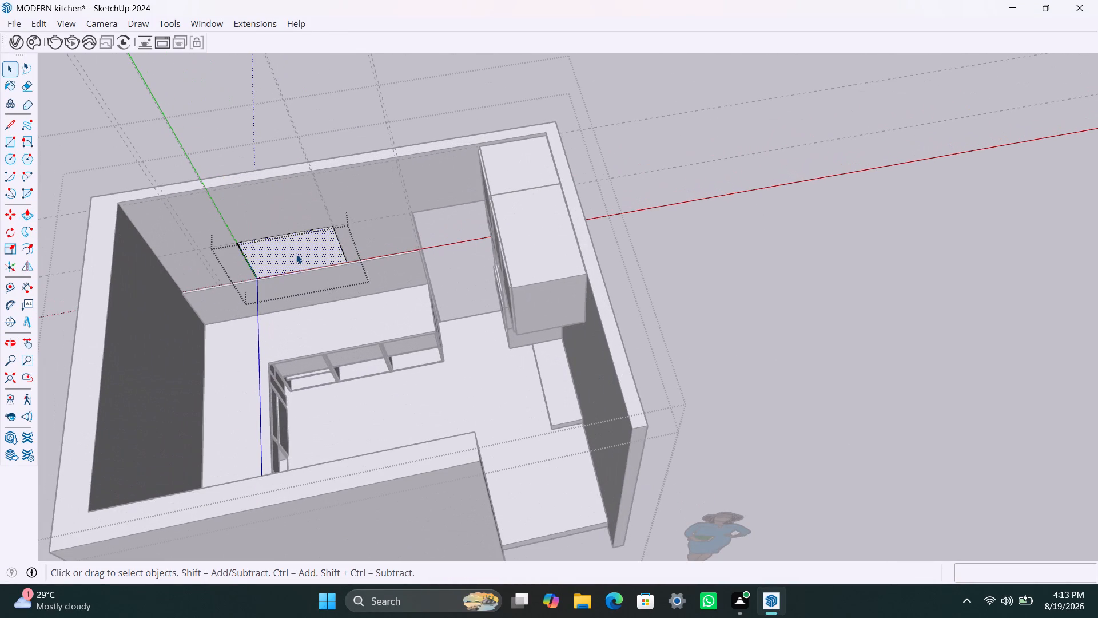
pyautogui.click(286, 262)
pyautogui.press('Delete')
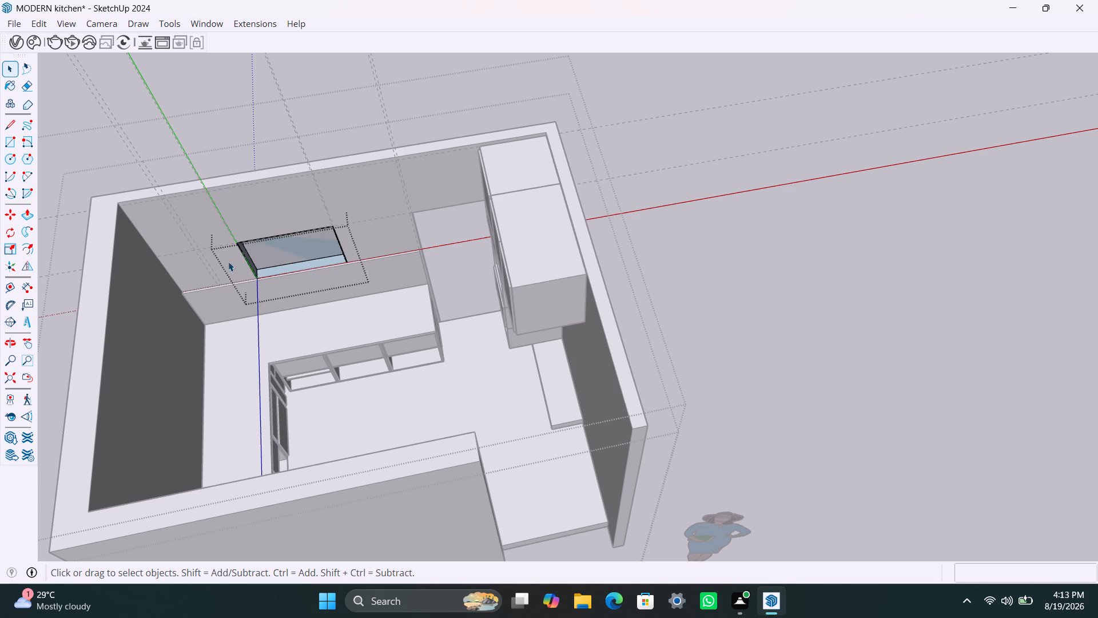
pyautogui.click(225, 73)
# Reopen the recessed rectangle's group, delete its back face and close the group.
pyautogui.scroll(-3, 249, 302)
pyautogui.moveTo(244, 327); pyautogui.dragTo(324, 232, button='middle')
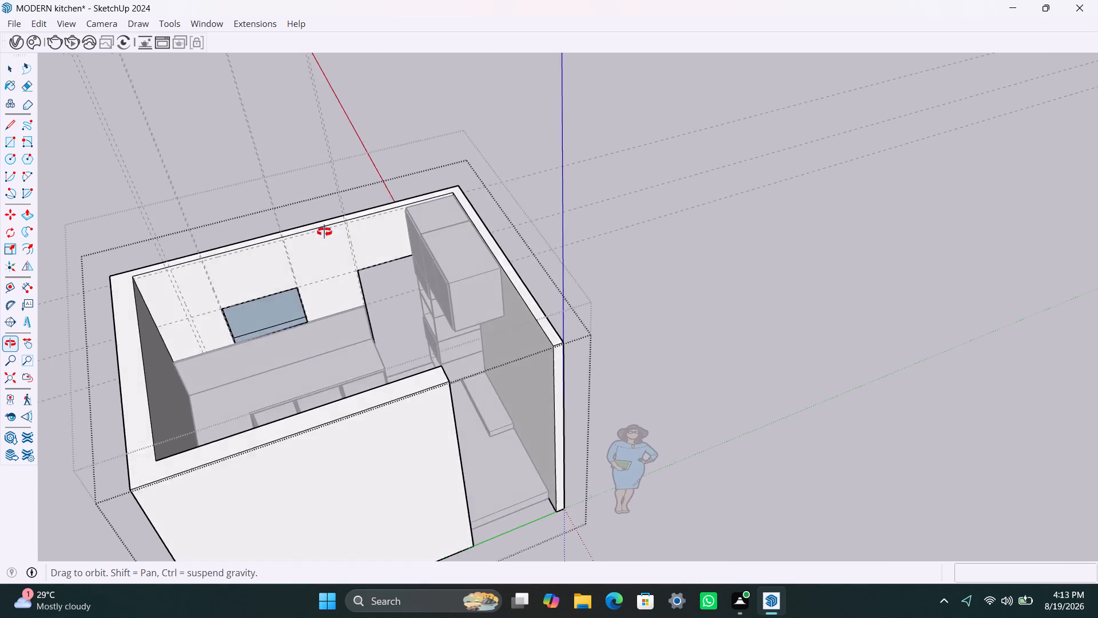
pyautogui.moveTo(324, 232); pyautogui.dragTo(326, 220, button='middle')
pyautogui.scroll(9, 261, 322)
pyautogui.moveTo(262, 336); pyautogui.dragTo(233, 345, button='middle')
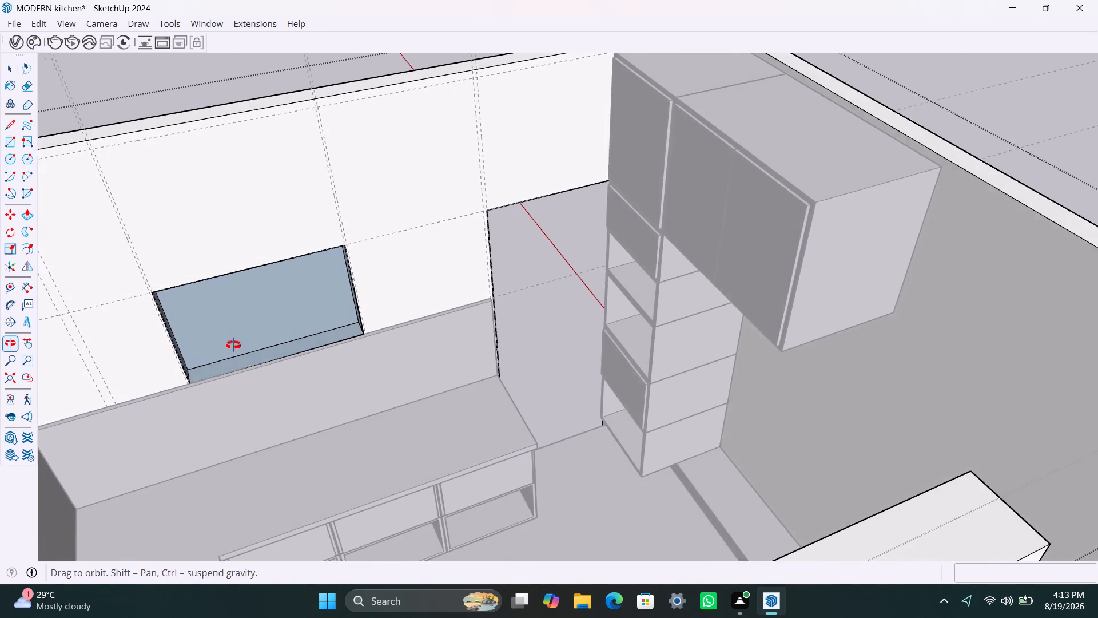
pyautogui.moveTo(233, 345); pyautogui.dragTo(214, 347, button='middle')
pyautogui.click(223, 316)
pyautogui.click(223, 315)
pyautogui.doubleClick(230, 309)
pyautogui.click(234, 303)
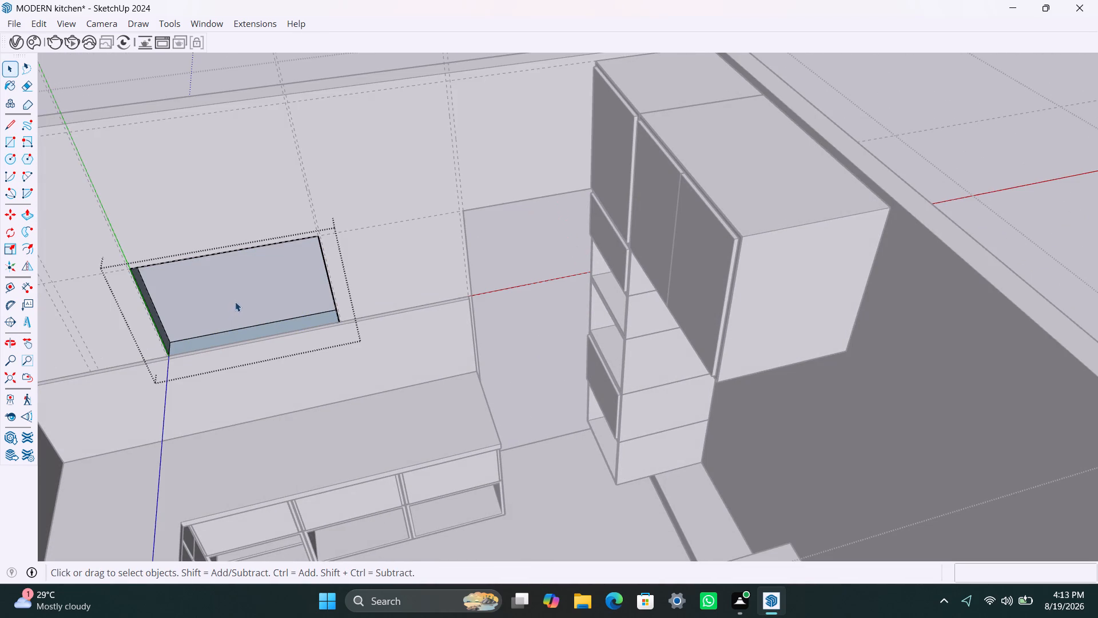
pyautogui.click(236, 300)
pyautogui.click(245, 300)
pyautogui.tripleClick(252, 303)
pyautogui.doubleClick(252, 303)
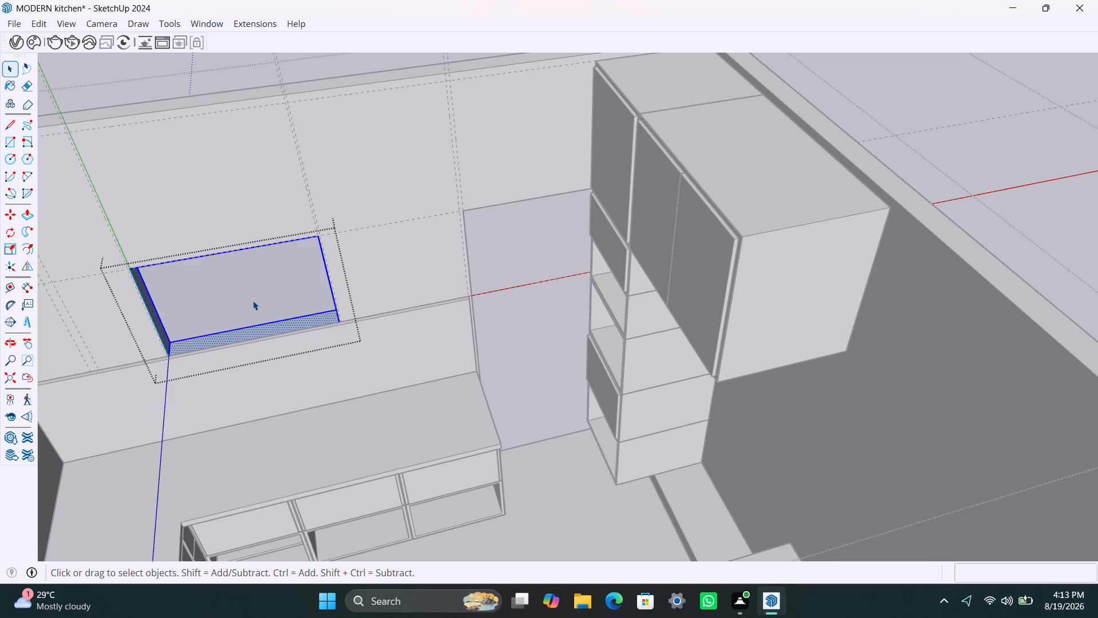
pyautogui.click(237, 291)
pyautogui.scroll(4, 241, 294)
pyautogui.click(242, 292)
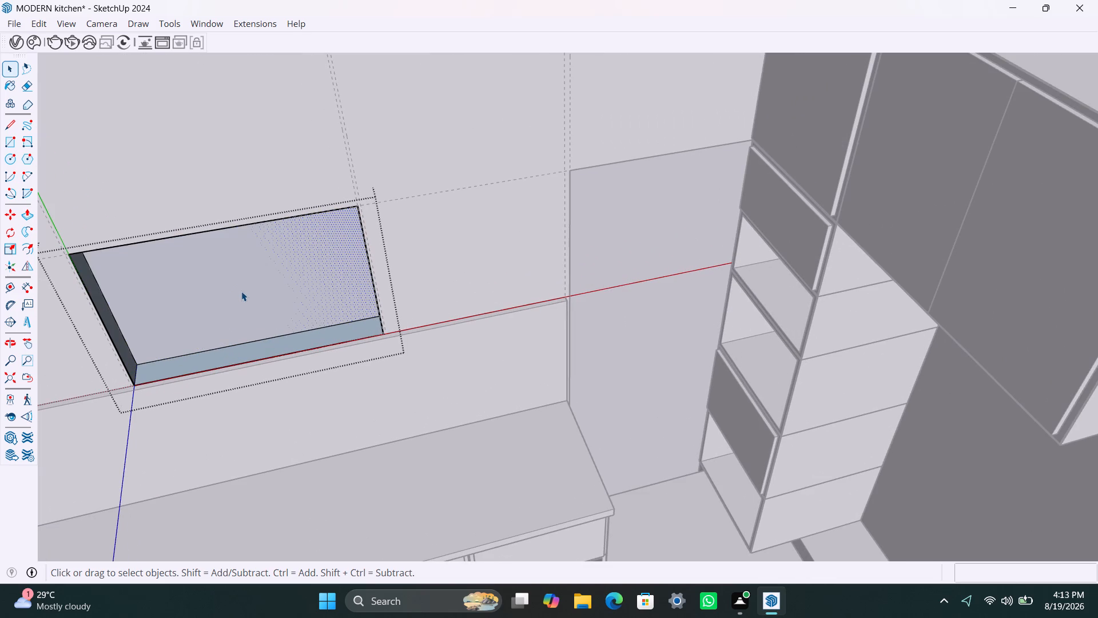
pyautogui.press('Delete')
pyautogui.scroll(-10, 265, 326)
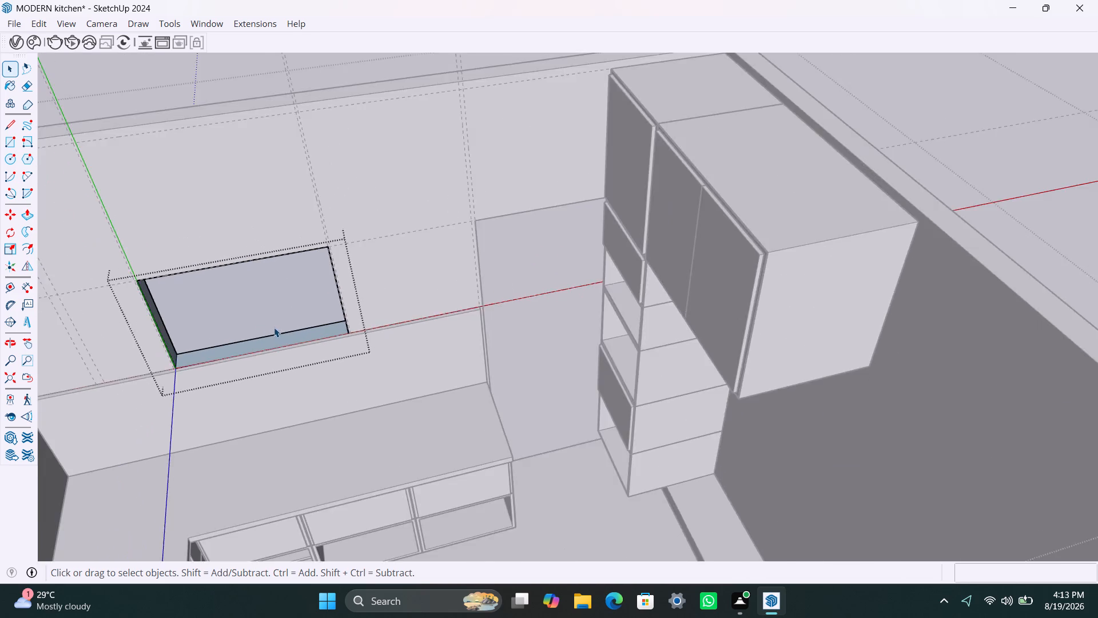
pyautogui.scroll(-2, 274, 327)
pyautogui.moveTo(313, 319); pyautogui.dragTo(140, 270, button='middle')
pyautogui.click(733, 235)
# Draw a rectangle corner to corner over the window outline on the outer face of the doorway wall.
pyautogui.scroll(-3, 567, 310)
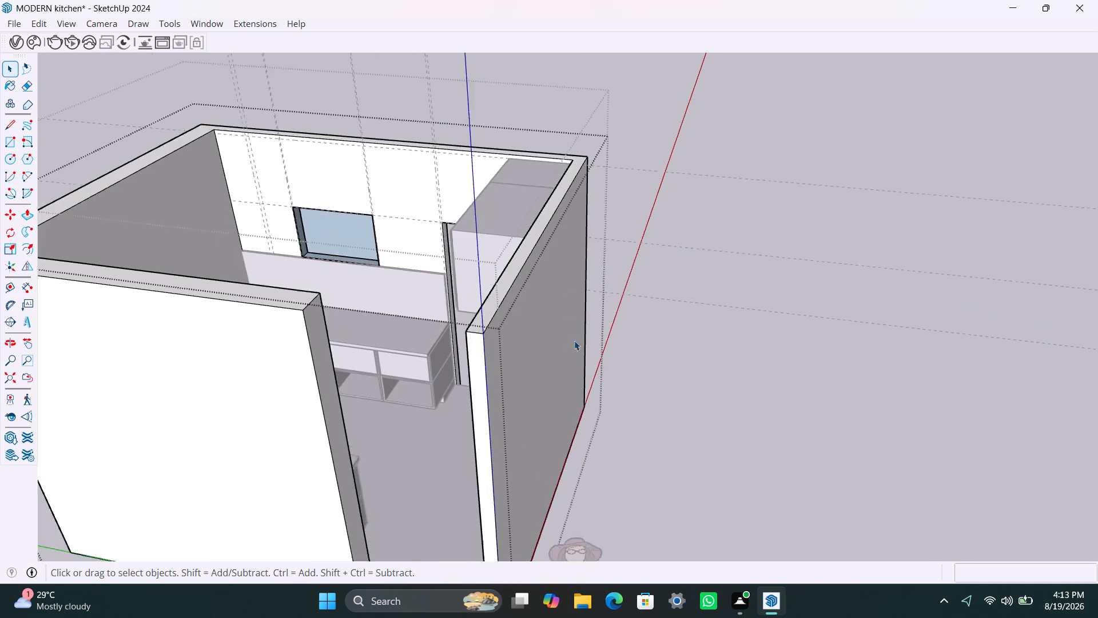
pyautogui.scroll(-1, 574, 340)
pyautogui.moveTo(596, 330); pyautogui.dragTo(82, 372, button='middle')
pyautogui.scroll(5, 706, 227)
pyautogui.moveTo(758, 260); pyautogui.dragTo(383, 249, button='middle')
pyautogui.scroll(3, 783, 346)
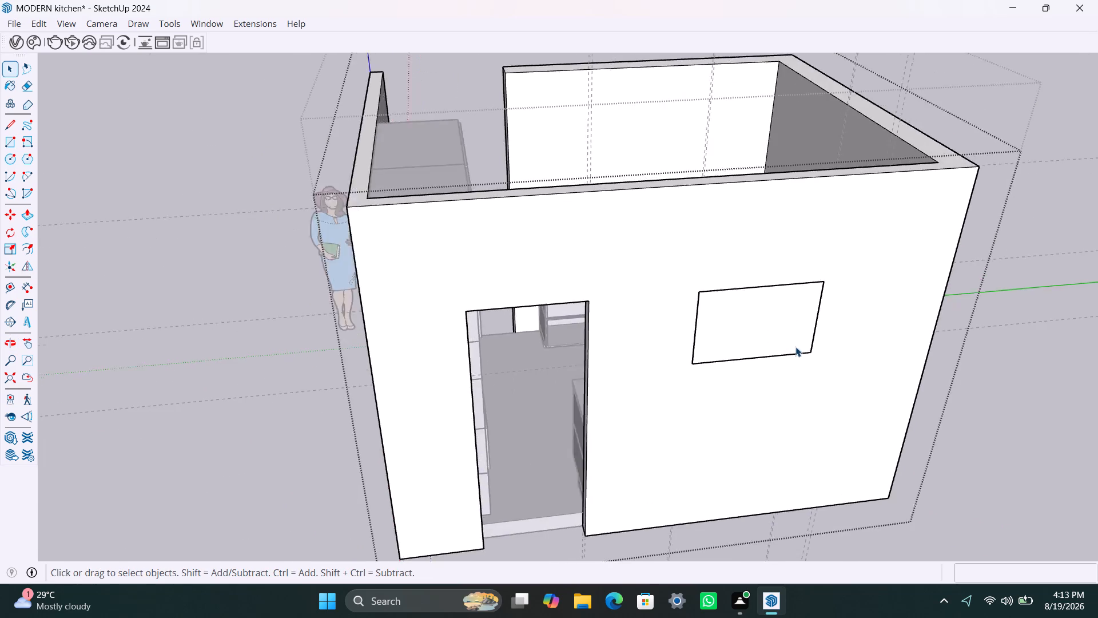
pyautogui.click(762, 326)
pyautogui.click(758, 324)
pyautogui.tripleClick(738, 318)
pyautogui.tripleClick(737, 318)
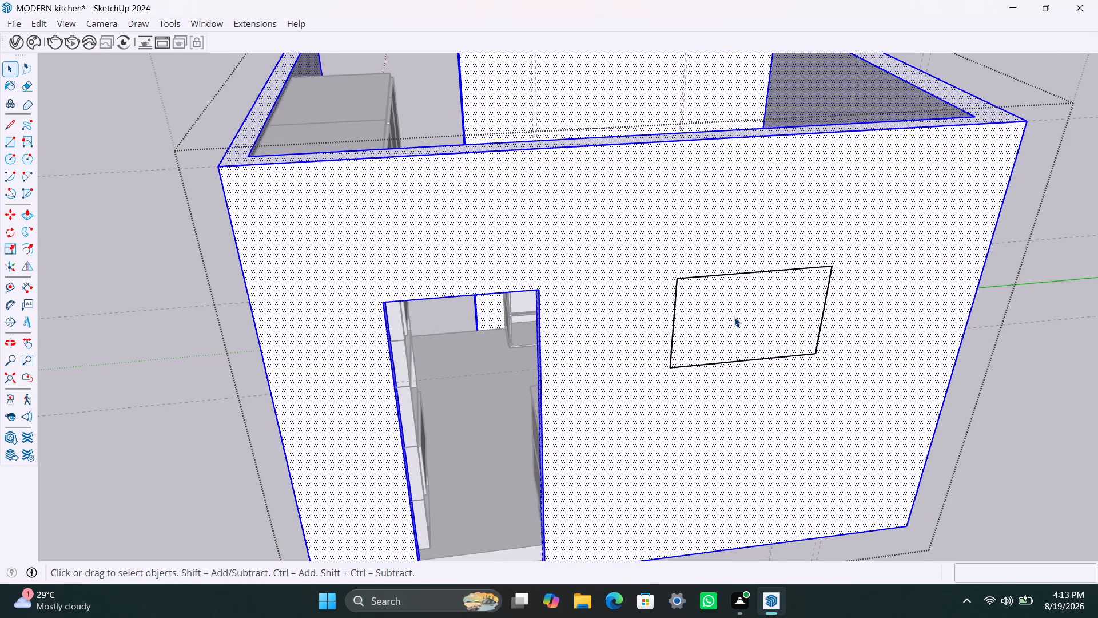
pyautogui.click(734, 317)
pyautogui.scroll(-5, 700, 303)
pyautogui.tripleClick(720, 312)
pyautogui.click(721, 312)
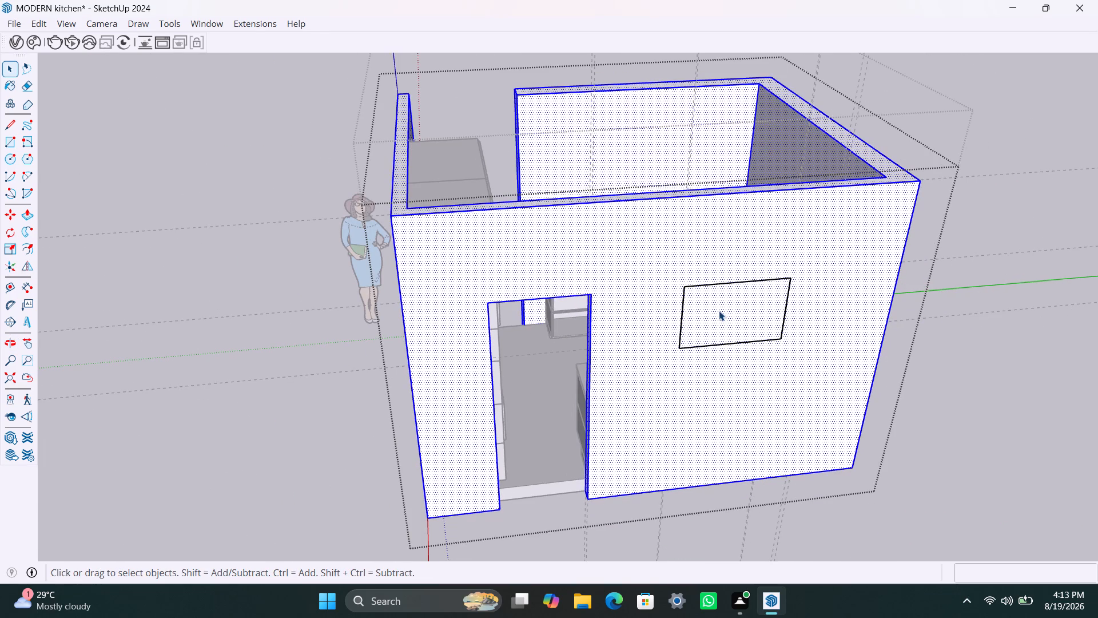
pyautogui.scroll(3, 725, 310)
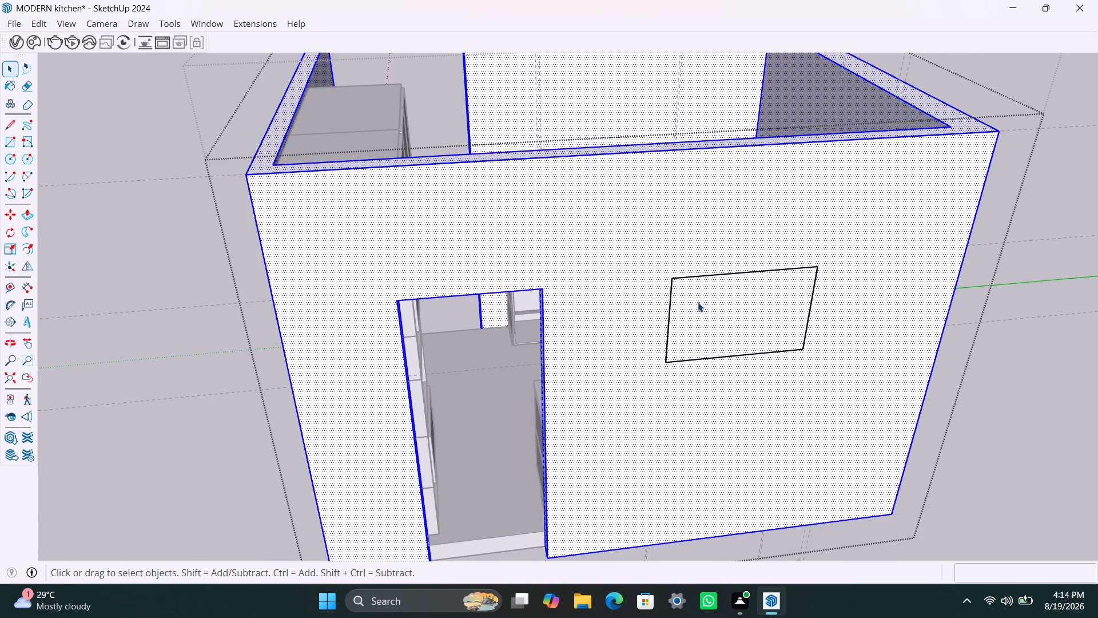
pyautogui.press('r')
pyautogui.click(674, 280)
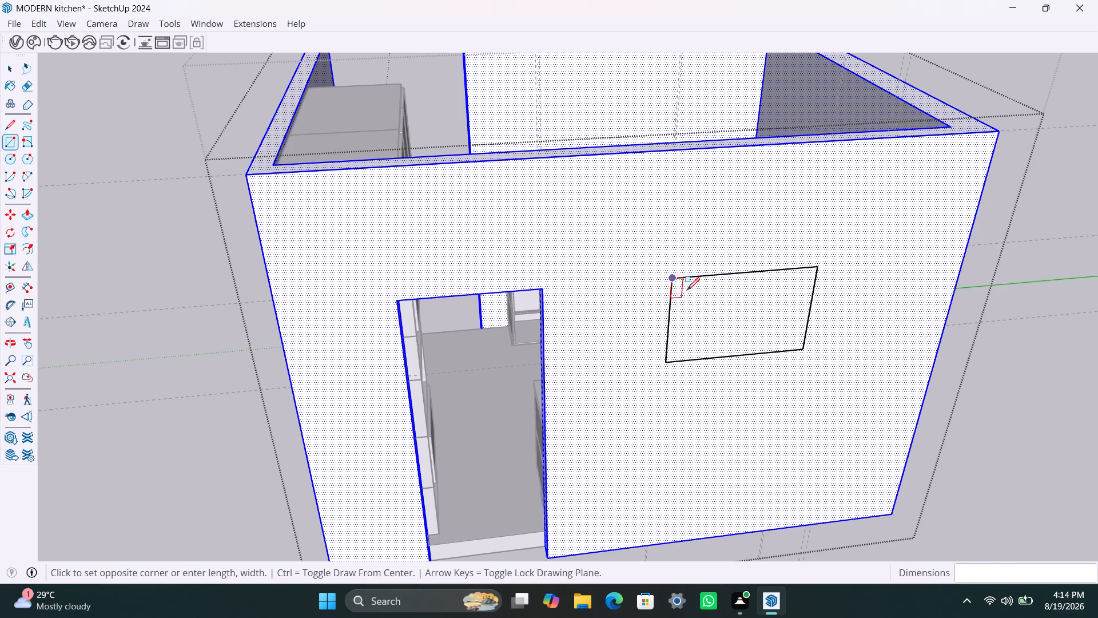
pyautogui.click(807, 347)
pyautogui.press('space')
# Delete the rectangular face inside the window outline to cut through the wall, and close the wall group.
pyautogui.click(768, 319)
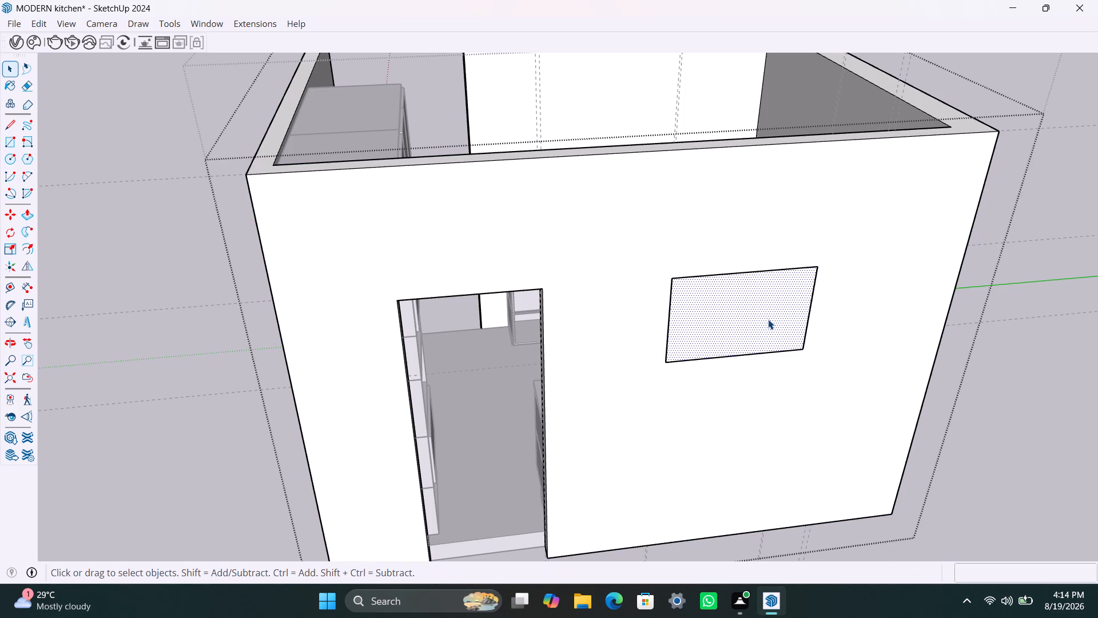
pyautogui.press('Delete')
pyautogui.scroll(-4, 790, 365)
pyautogui.click(986, 244)
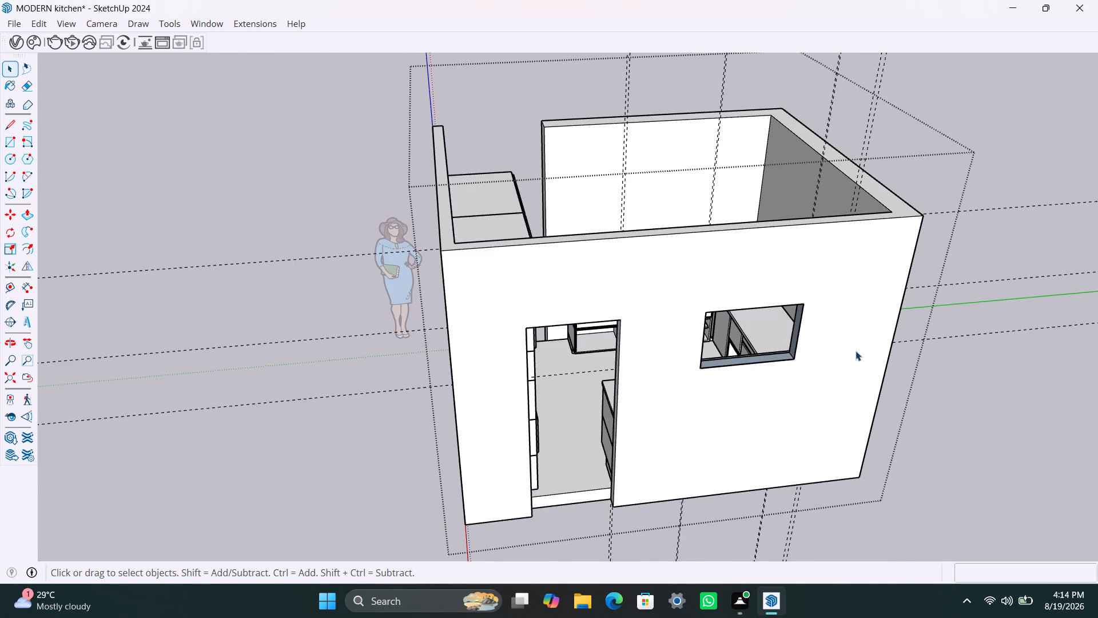
# Close the kitchen group, open the window opening's group from inside and reverse the sill face.
pyautogui.scroll(3, 838, 347)
pyautogui.moveTo(548, 331); pyautogui.dragTo(936, 354, button='middle')
pyautogui.scroll(-5, 599, 377)
pyautogui.moveTo(529, 385); pyautogui.dragTo(873, 379, button='middle')
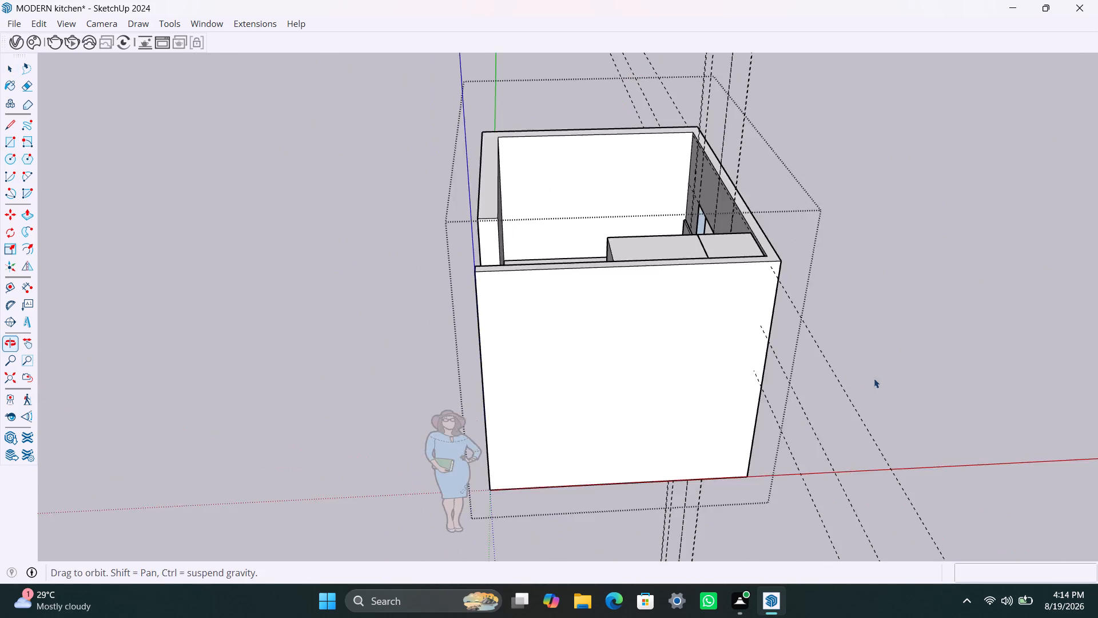
pyautogui.click(210, 294)
pyautogui.scroll(4, 453, 238)
pyautogui.moveTo(380, 239); pyautogui.dragTo(679, 283, button='middle')
pyautogui.scroll(4, 532, 214)
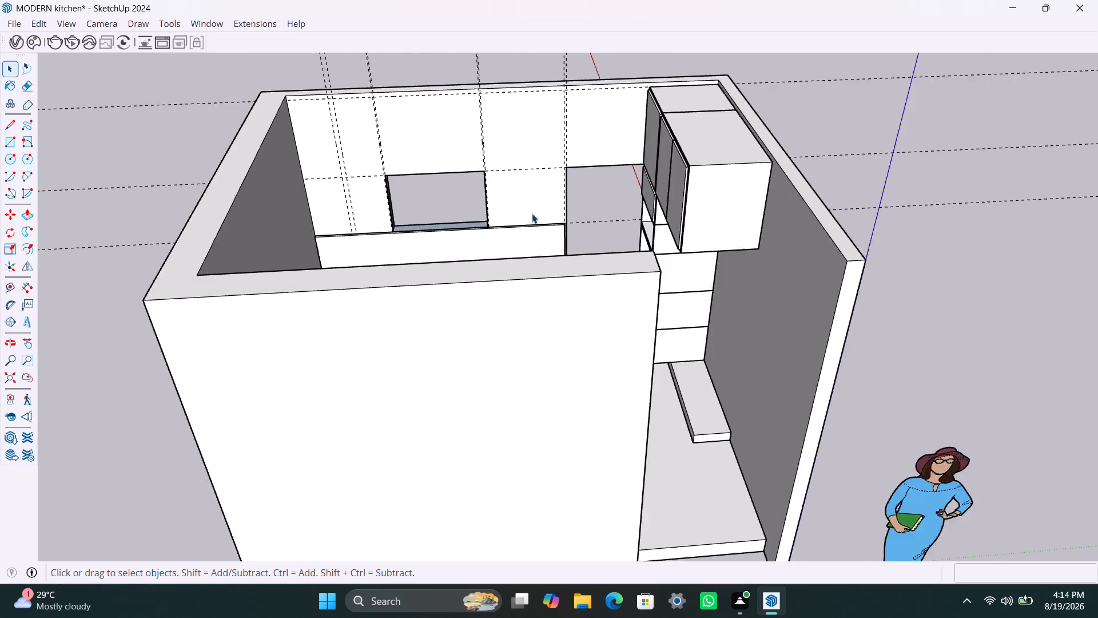
pyautogui.moveTo(347, 254); pyautogui.dragTo(309, 279, button='middle')
pyautogui.scroll(7, 334, 237)
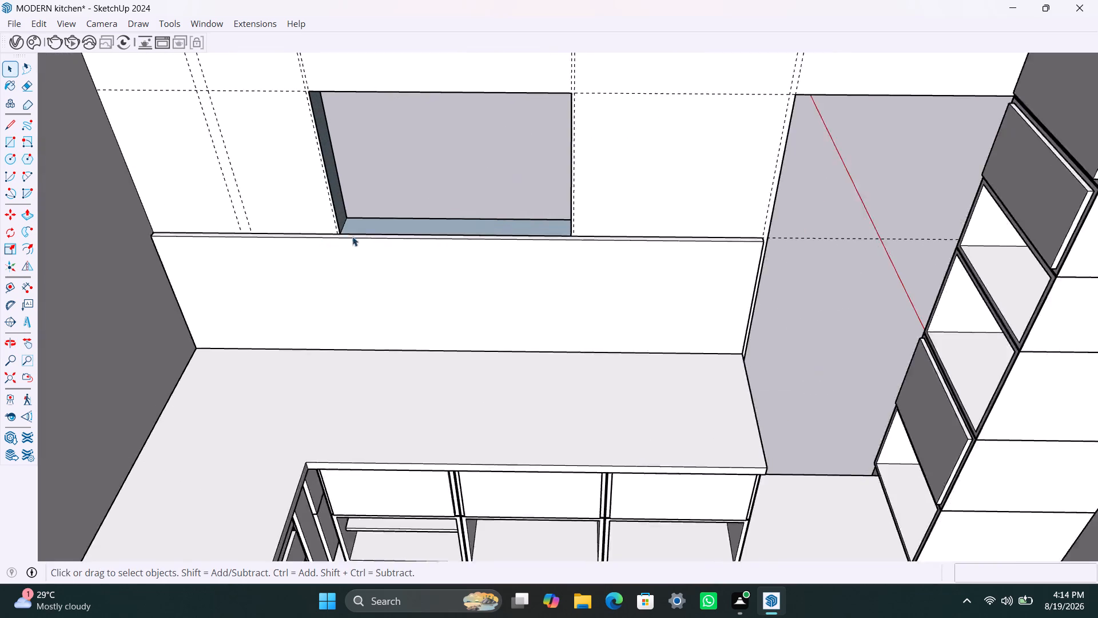
pyautogui.scroll(4, 352, 236)
pyautogui.moveTo(395, 241); pyautogui.dragTo(396, 266, button='middle')
pyautogui.click(419, 228)
pyautogui.tripleClick(419, 228)
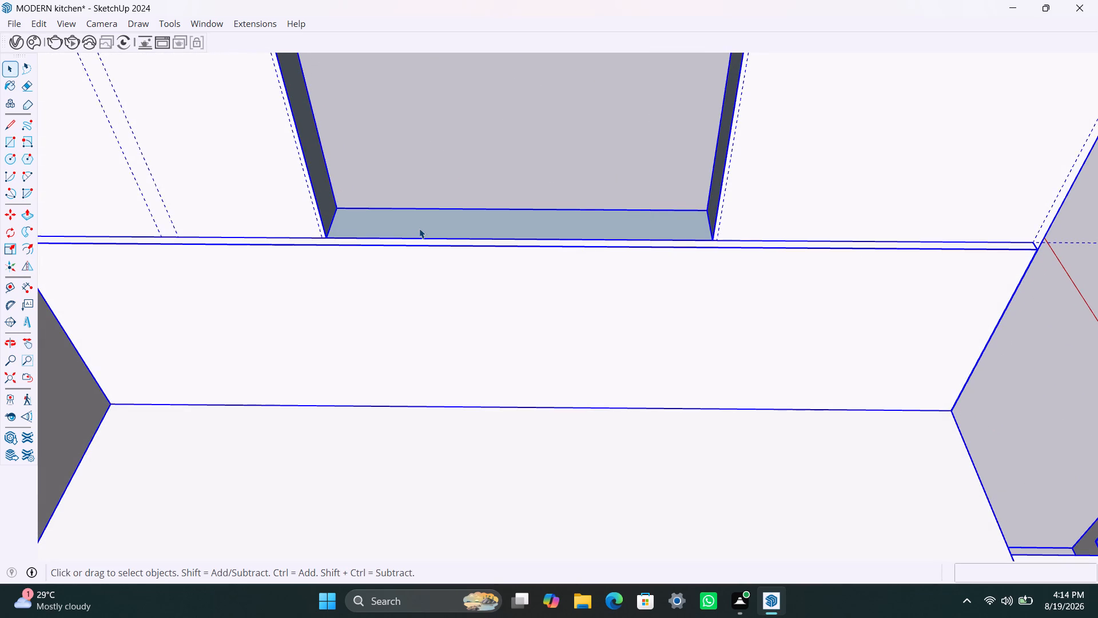
pyautogui.click(419, 228)
pyautogui.click(427, 229)
pyautogui.doubleClick(431, 229)
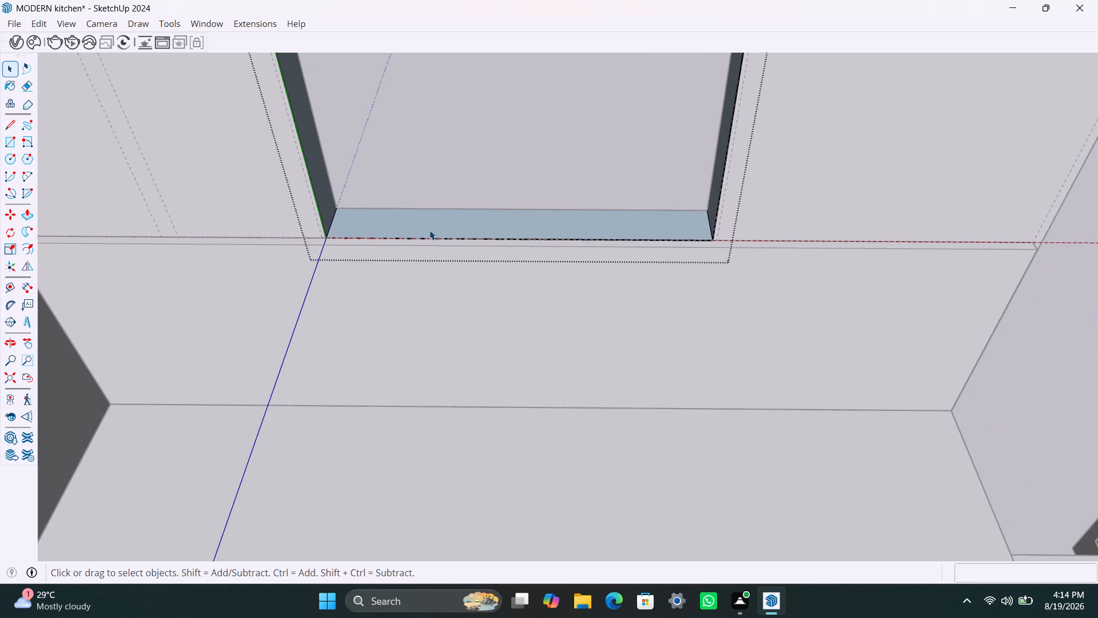
pyautogui.click(424, 230)
pyautogui.rightClick(424, 230)
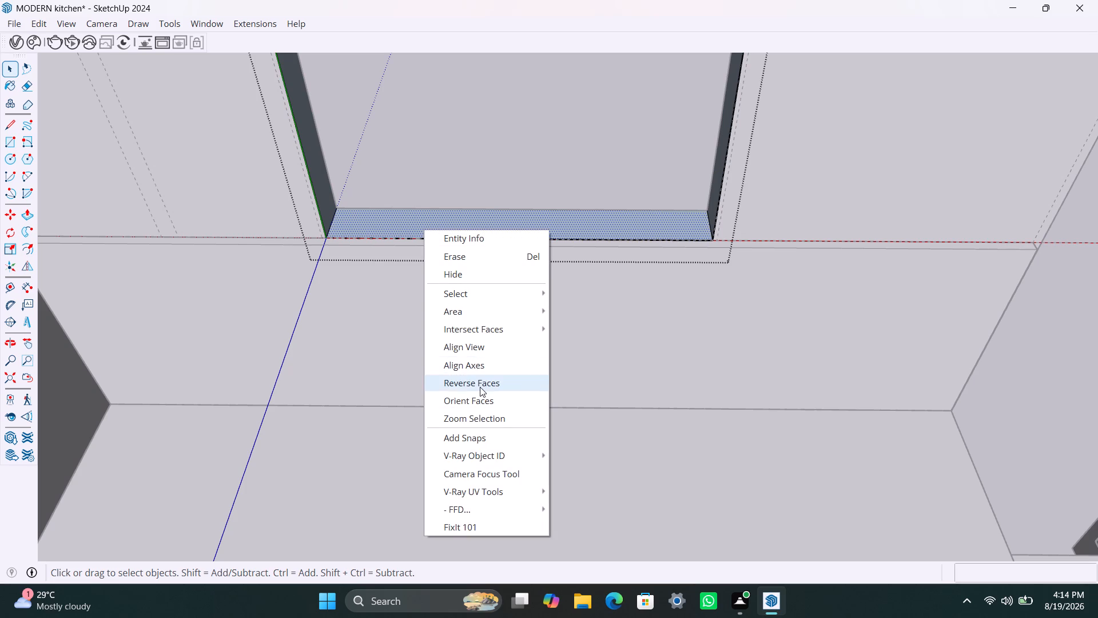
pyautogui.click(480, 387)
# Reverse the two side jamb faces of the window opening's group so their front sides face into the opening.
pyautogui.click(325, 196)
pyautogui.rightClick(325, 196)
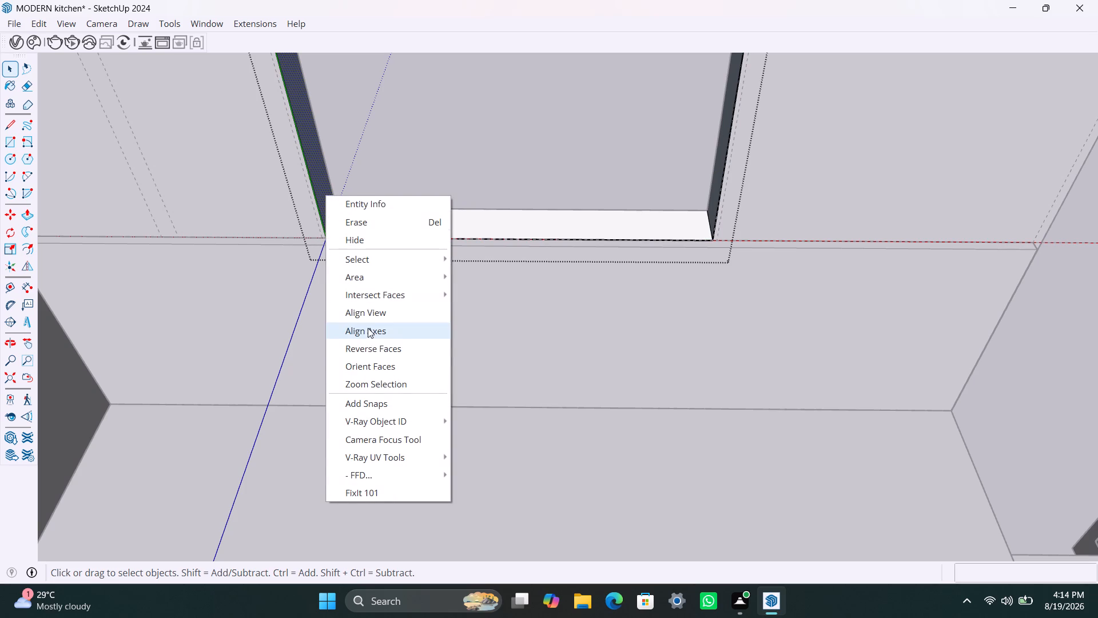
pyautogui.click(367, 343)
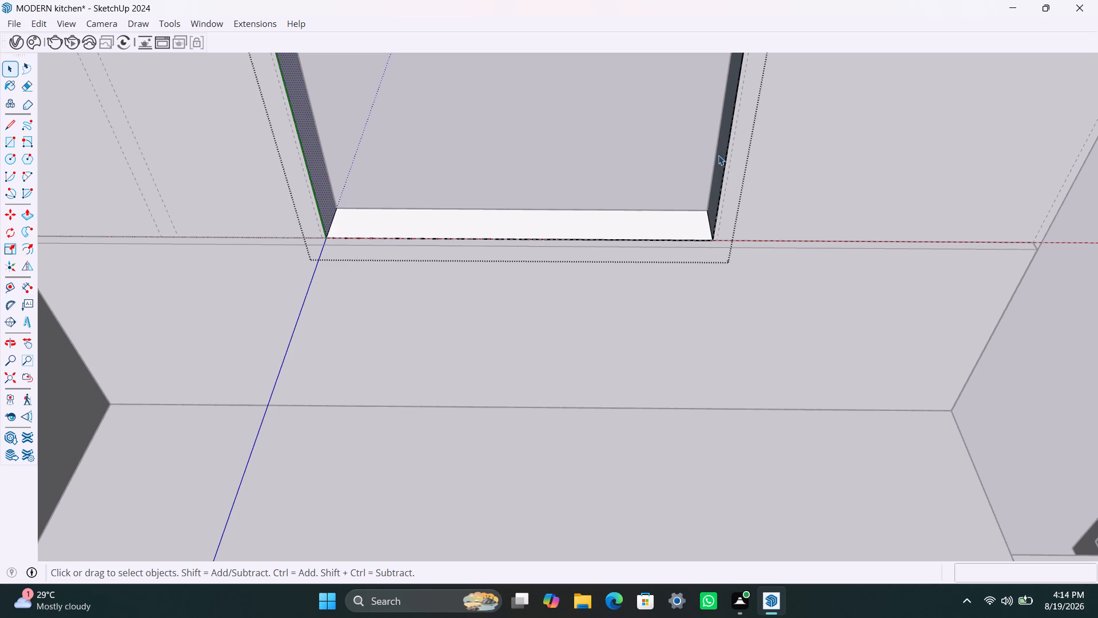
pyautogui.click(722, 147)
pyautogui.rightClick(718, 149)
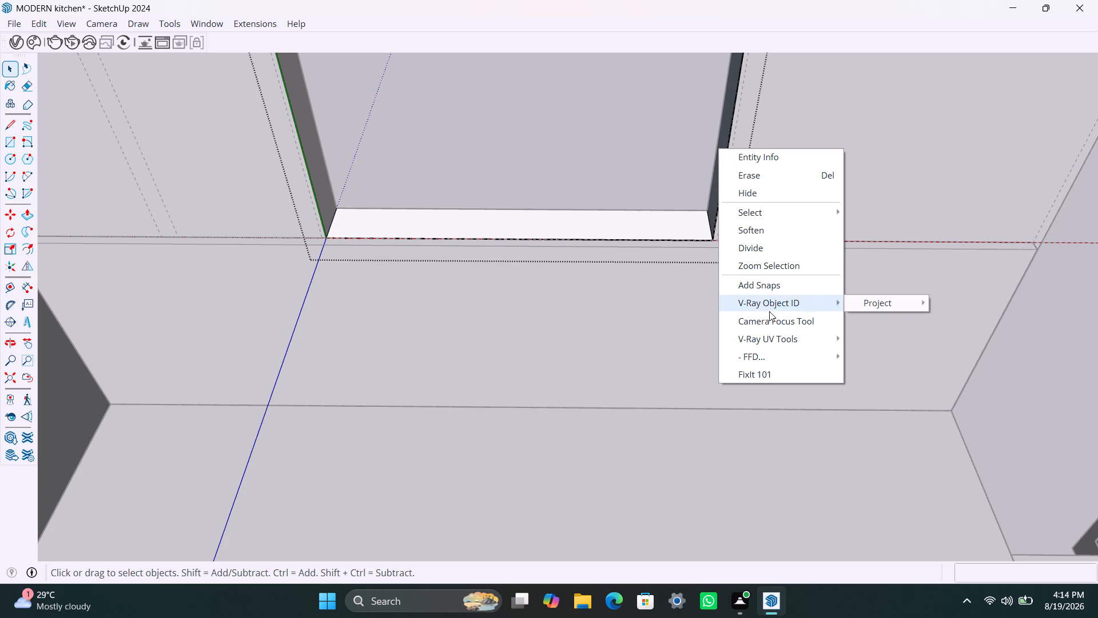
pyautogui.click(714, 196)
pyautogui.rightClick(714, 196)
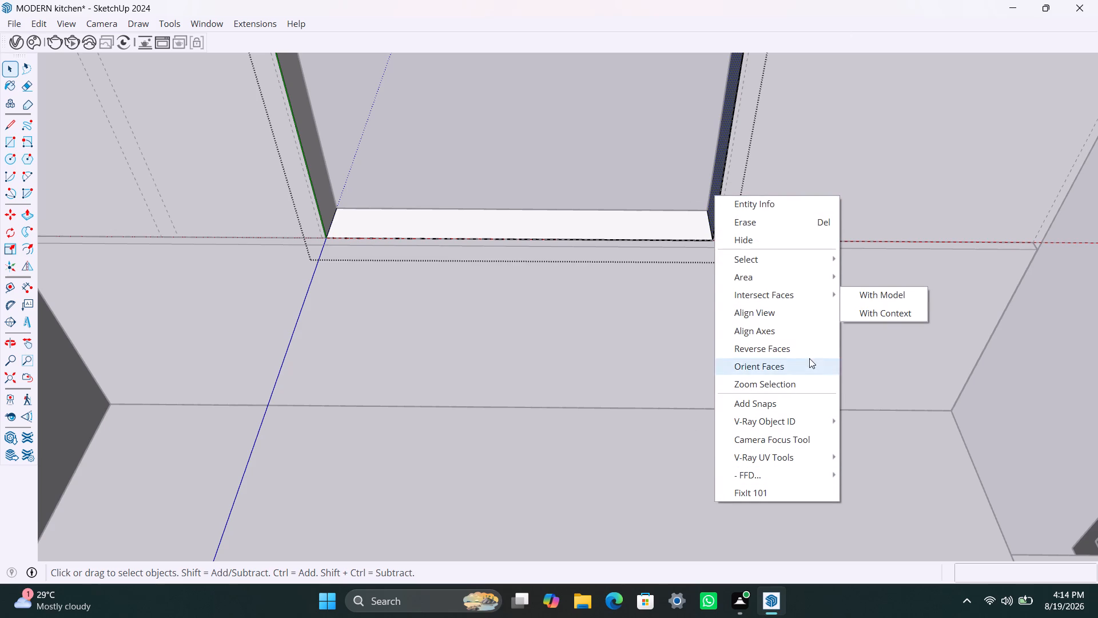
pyautogui.click(794, 347)
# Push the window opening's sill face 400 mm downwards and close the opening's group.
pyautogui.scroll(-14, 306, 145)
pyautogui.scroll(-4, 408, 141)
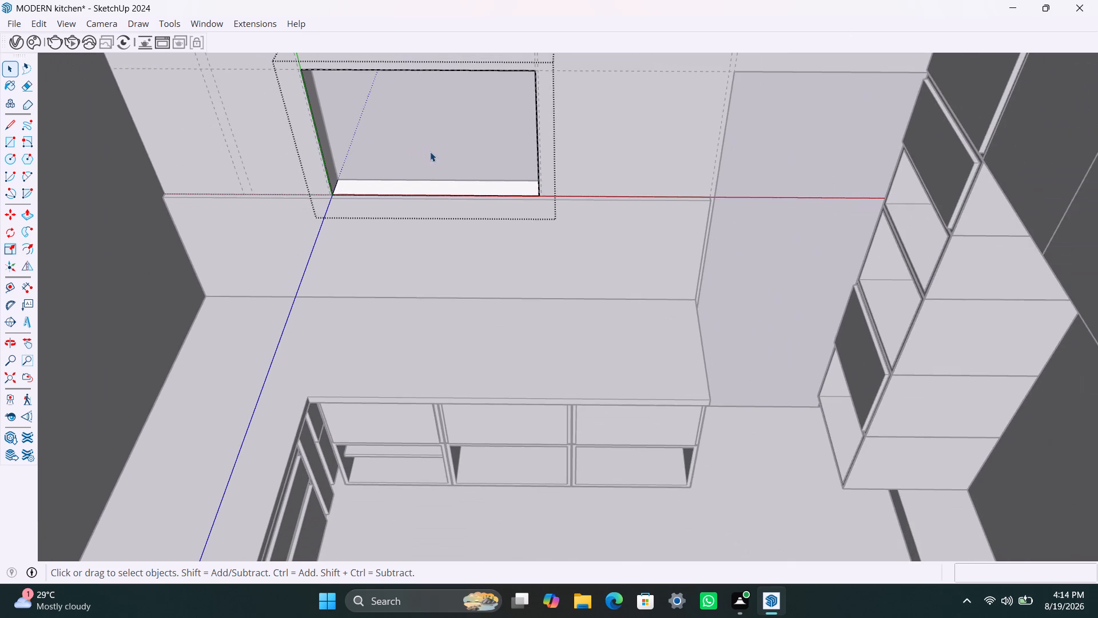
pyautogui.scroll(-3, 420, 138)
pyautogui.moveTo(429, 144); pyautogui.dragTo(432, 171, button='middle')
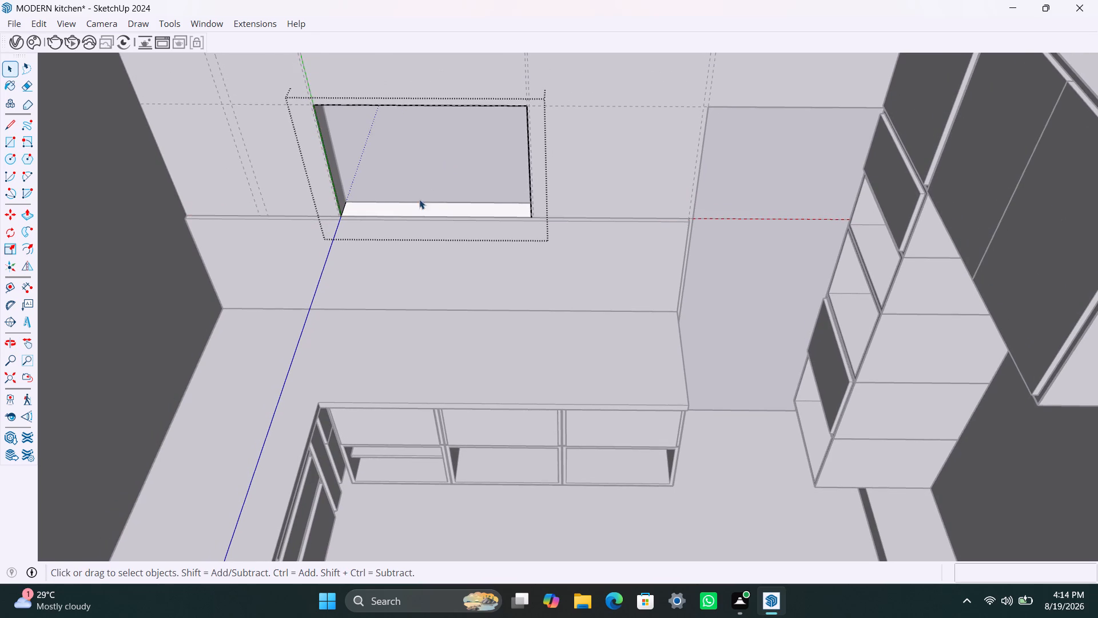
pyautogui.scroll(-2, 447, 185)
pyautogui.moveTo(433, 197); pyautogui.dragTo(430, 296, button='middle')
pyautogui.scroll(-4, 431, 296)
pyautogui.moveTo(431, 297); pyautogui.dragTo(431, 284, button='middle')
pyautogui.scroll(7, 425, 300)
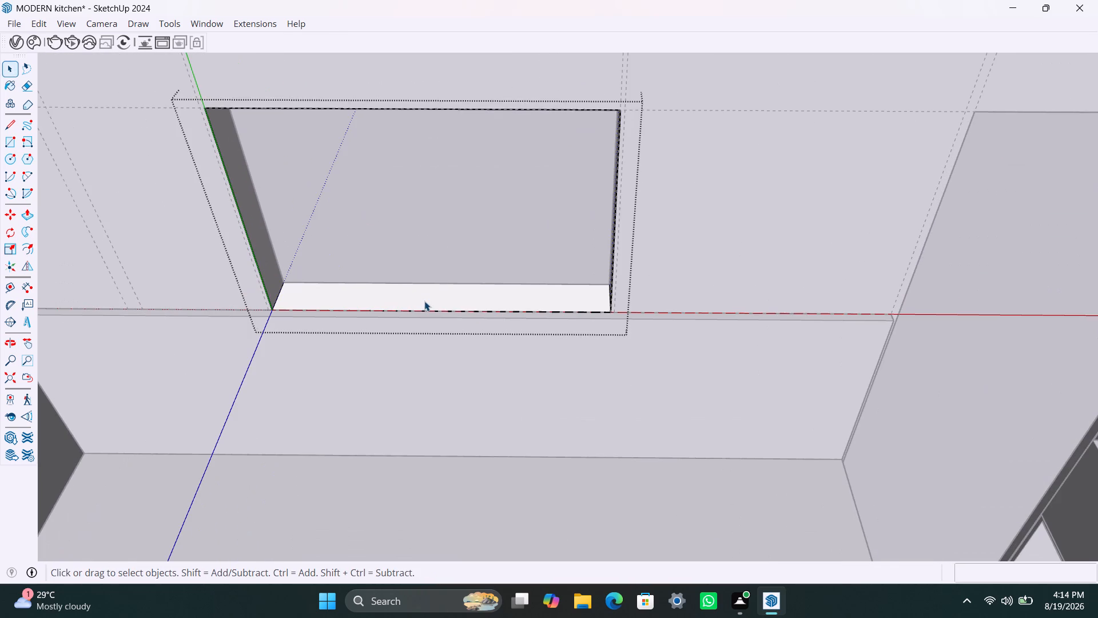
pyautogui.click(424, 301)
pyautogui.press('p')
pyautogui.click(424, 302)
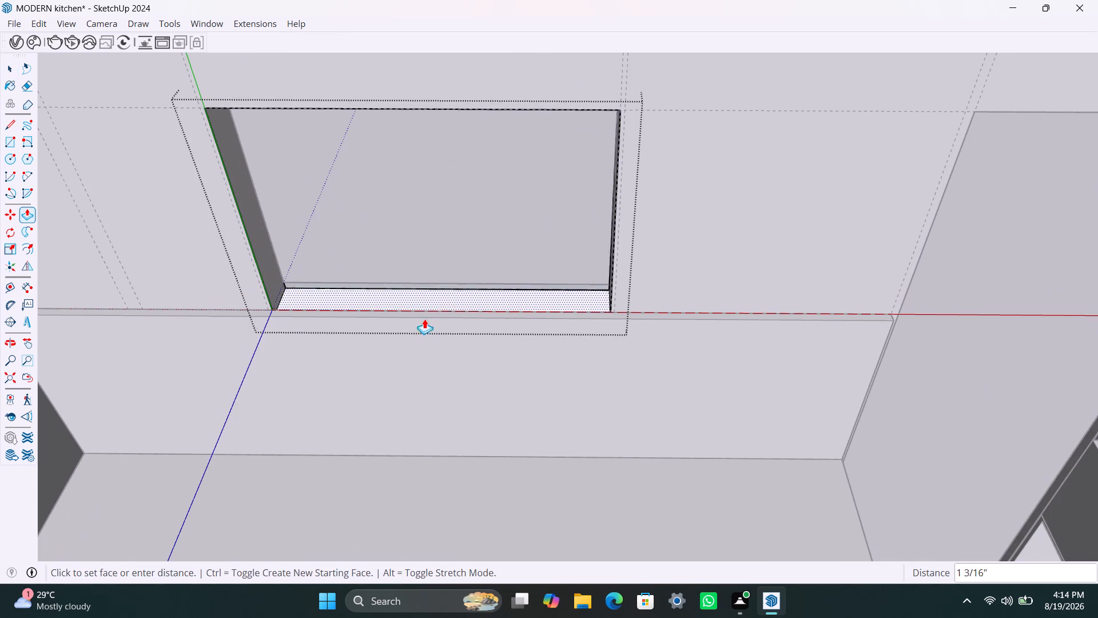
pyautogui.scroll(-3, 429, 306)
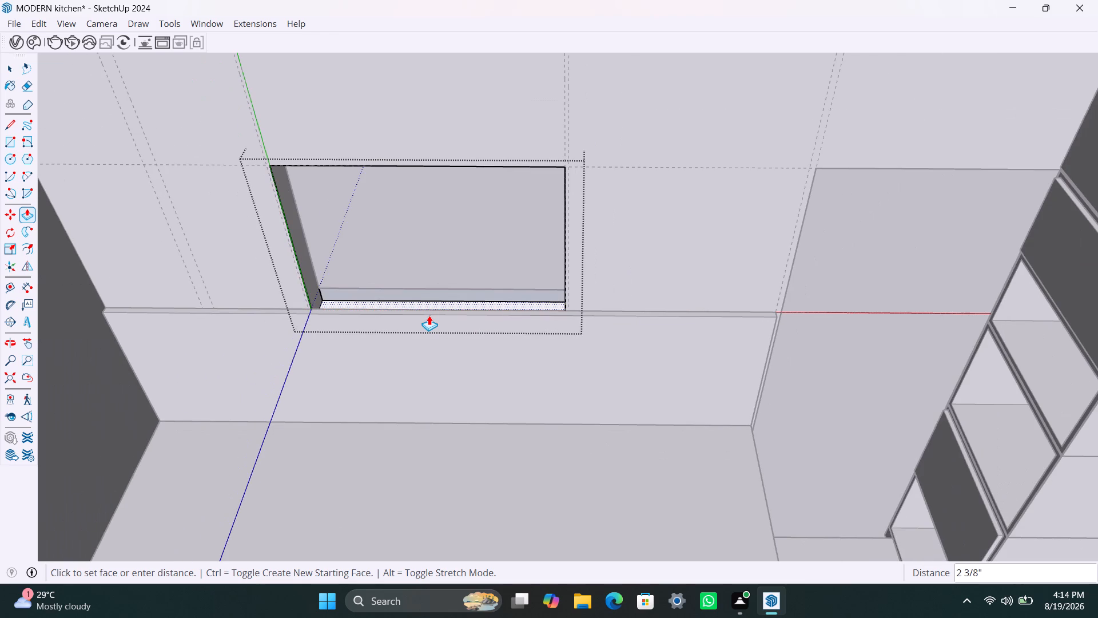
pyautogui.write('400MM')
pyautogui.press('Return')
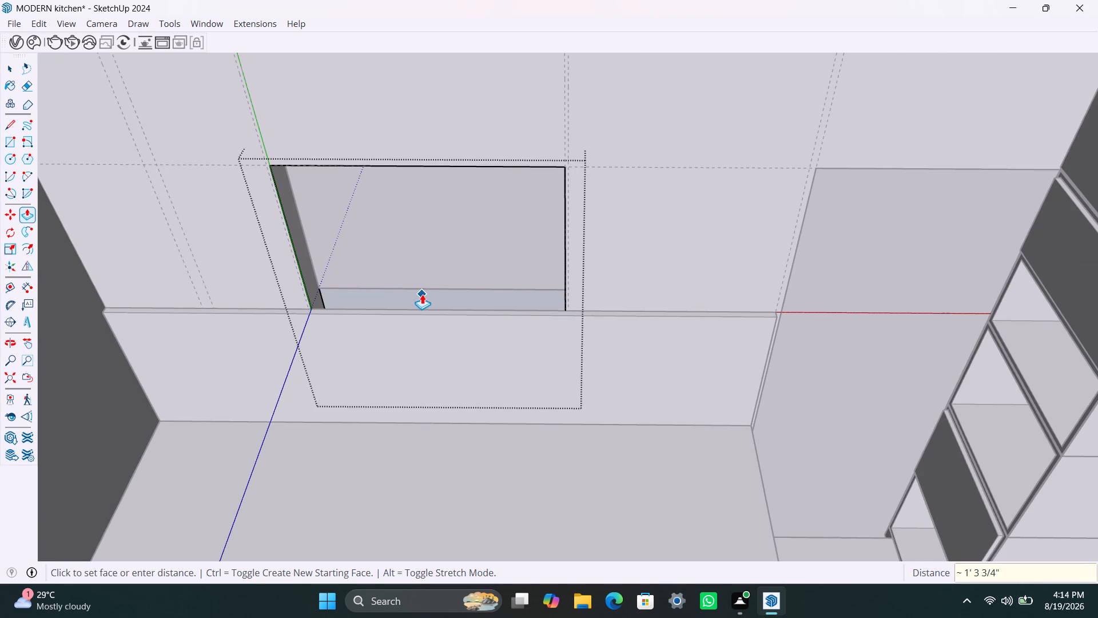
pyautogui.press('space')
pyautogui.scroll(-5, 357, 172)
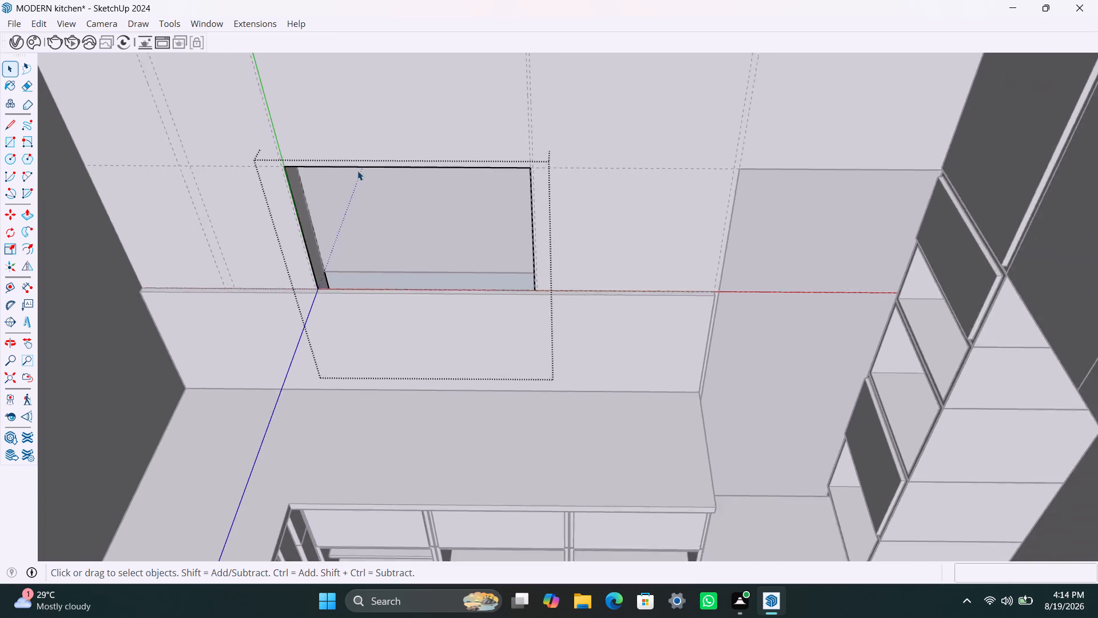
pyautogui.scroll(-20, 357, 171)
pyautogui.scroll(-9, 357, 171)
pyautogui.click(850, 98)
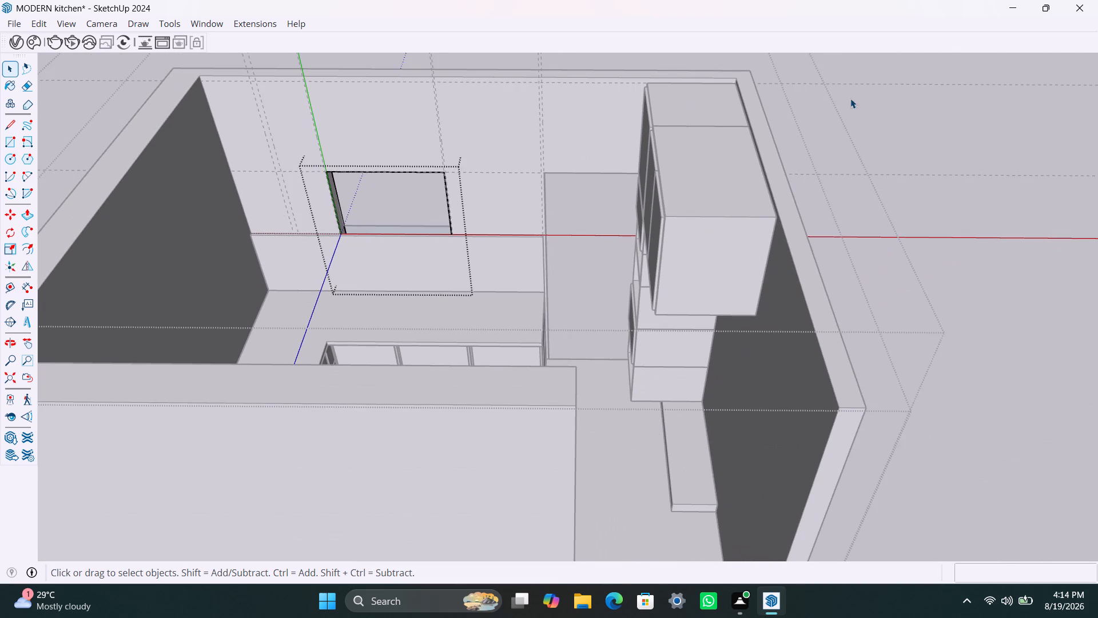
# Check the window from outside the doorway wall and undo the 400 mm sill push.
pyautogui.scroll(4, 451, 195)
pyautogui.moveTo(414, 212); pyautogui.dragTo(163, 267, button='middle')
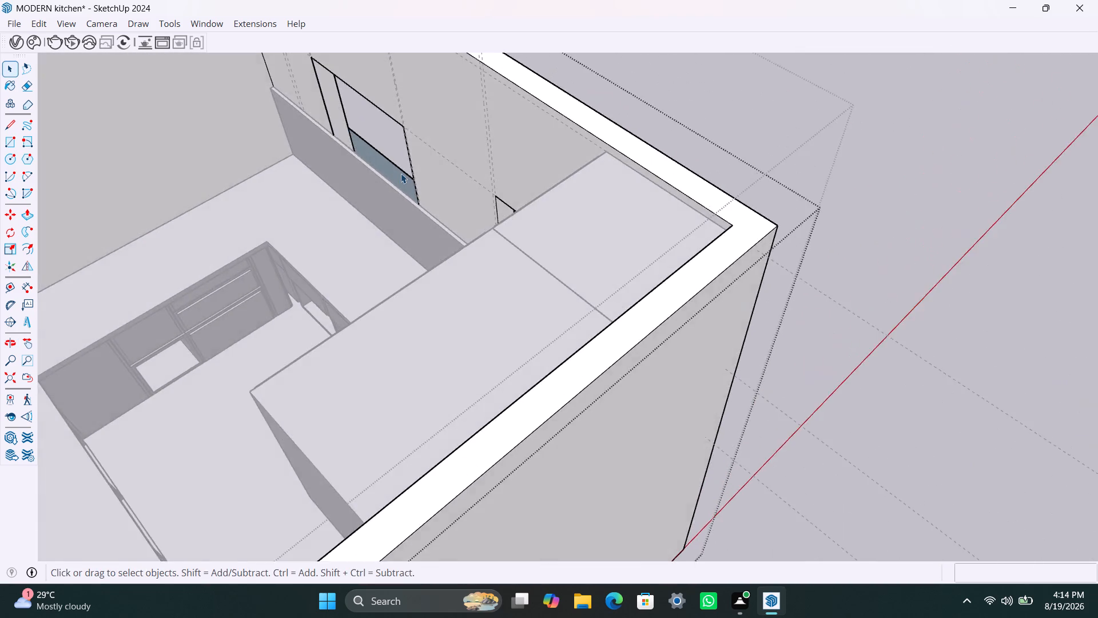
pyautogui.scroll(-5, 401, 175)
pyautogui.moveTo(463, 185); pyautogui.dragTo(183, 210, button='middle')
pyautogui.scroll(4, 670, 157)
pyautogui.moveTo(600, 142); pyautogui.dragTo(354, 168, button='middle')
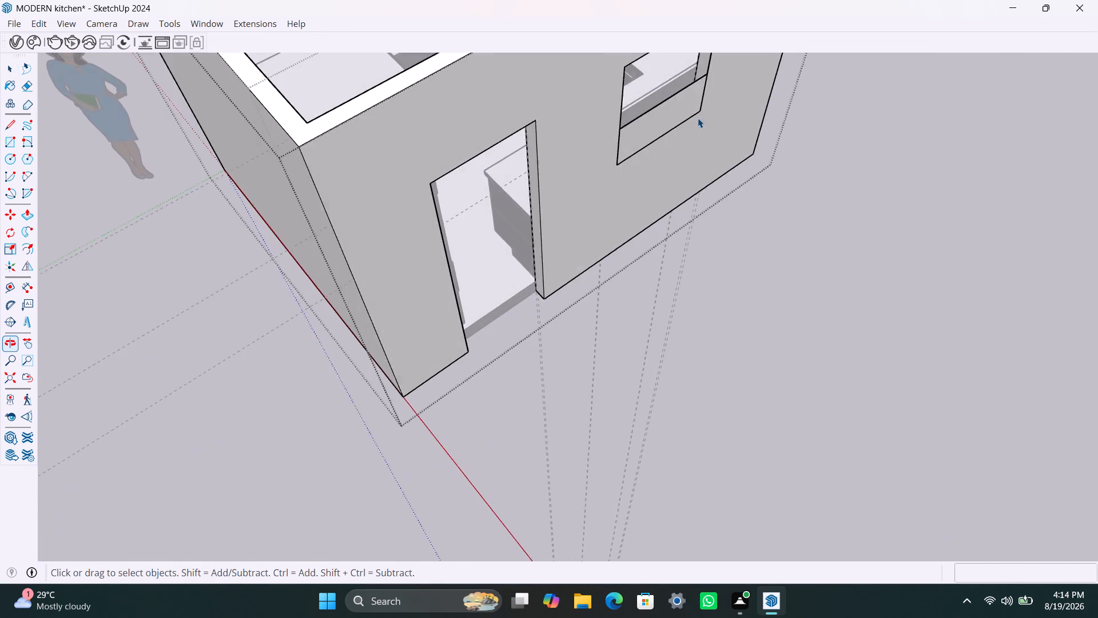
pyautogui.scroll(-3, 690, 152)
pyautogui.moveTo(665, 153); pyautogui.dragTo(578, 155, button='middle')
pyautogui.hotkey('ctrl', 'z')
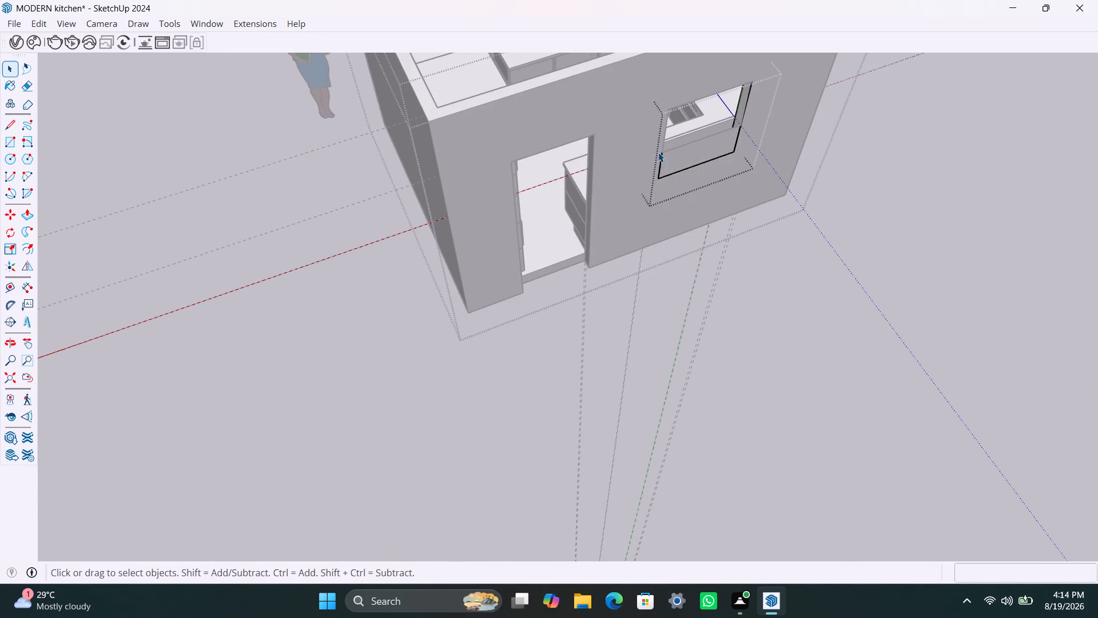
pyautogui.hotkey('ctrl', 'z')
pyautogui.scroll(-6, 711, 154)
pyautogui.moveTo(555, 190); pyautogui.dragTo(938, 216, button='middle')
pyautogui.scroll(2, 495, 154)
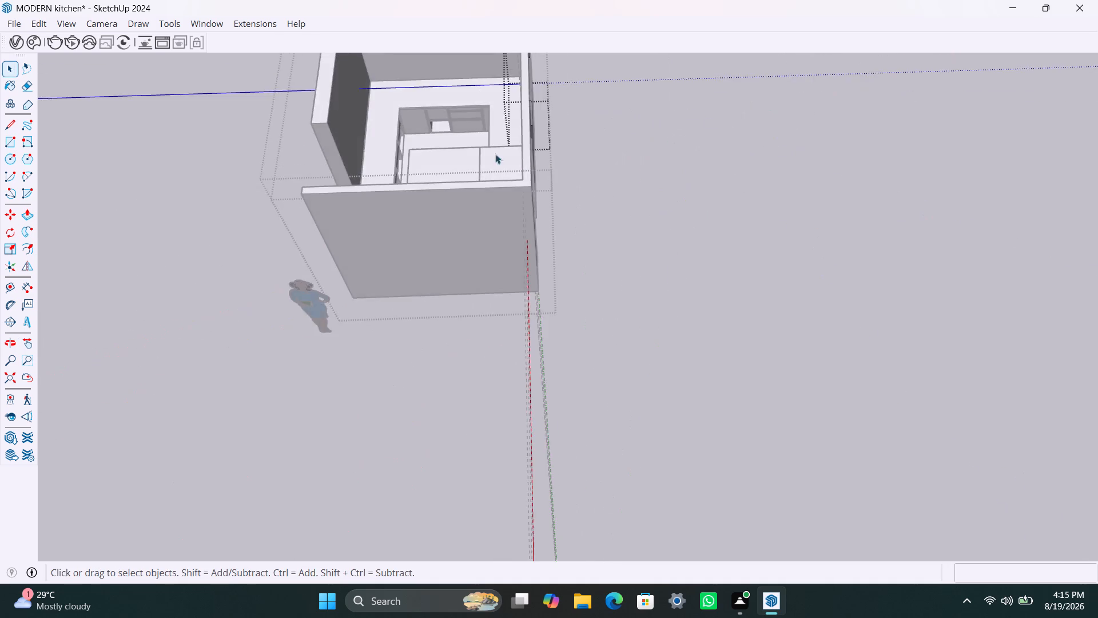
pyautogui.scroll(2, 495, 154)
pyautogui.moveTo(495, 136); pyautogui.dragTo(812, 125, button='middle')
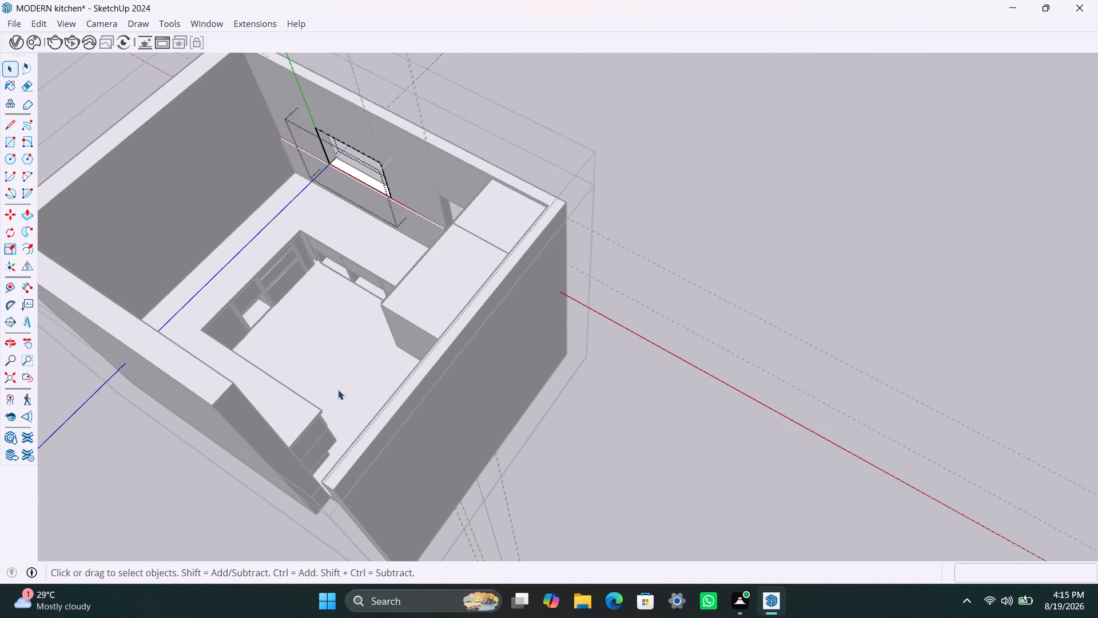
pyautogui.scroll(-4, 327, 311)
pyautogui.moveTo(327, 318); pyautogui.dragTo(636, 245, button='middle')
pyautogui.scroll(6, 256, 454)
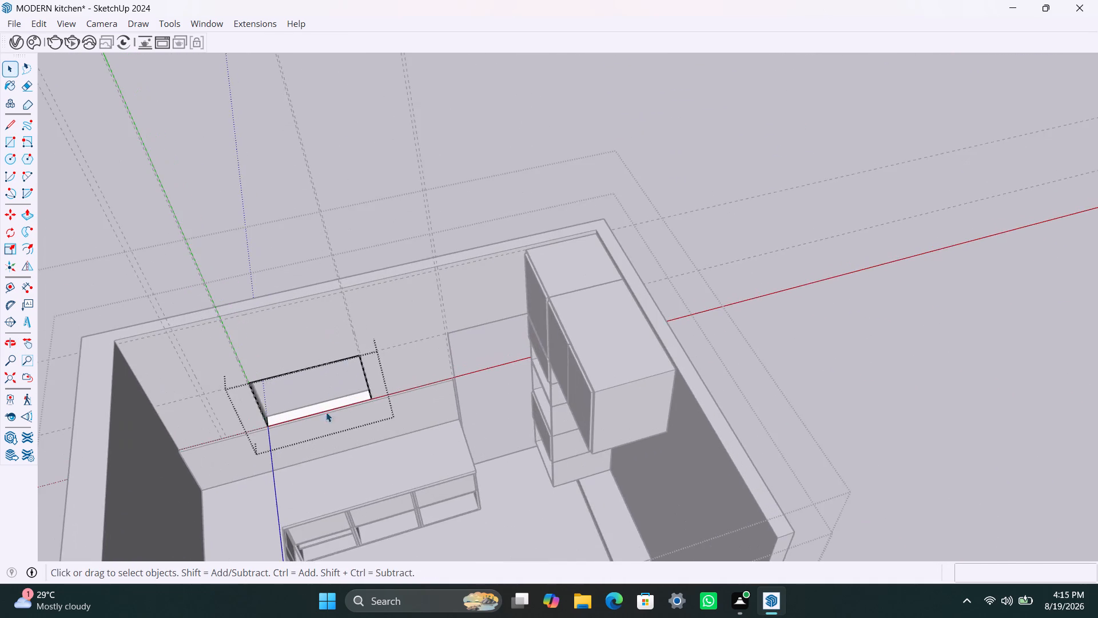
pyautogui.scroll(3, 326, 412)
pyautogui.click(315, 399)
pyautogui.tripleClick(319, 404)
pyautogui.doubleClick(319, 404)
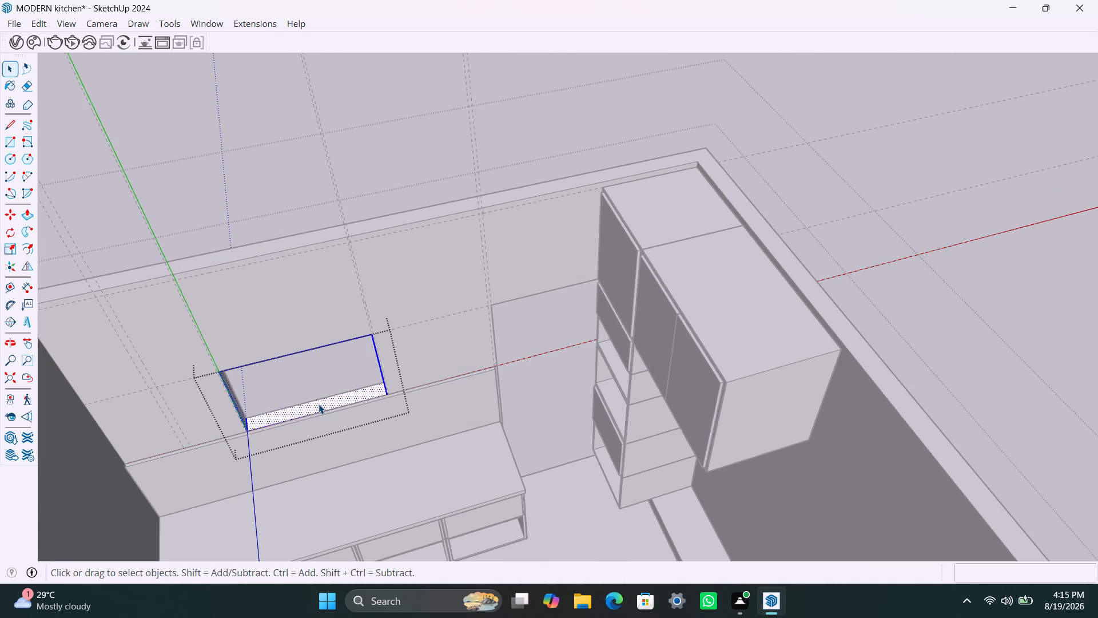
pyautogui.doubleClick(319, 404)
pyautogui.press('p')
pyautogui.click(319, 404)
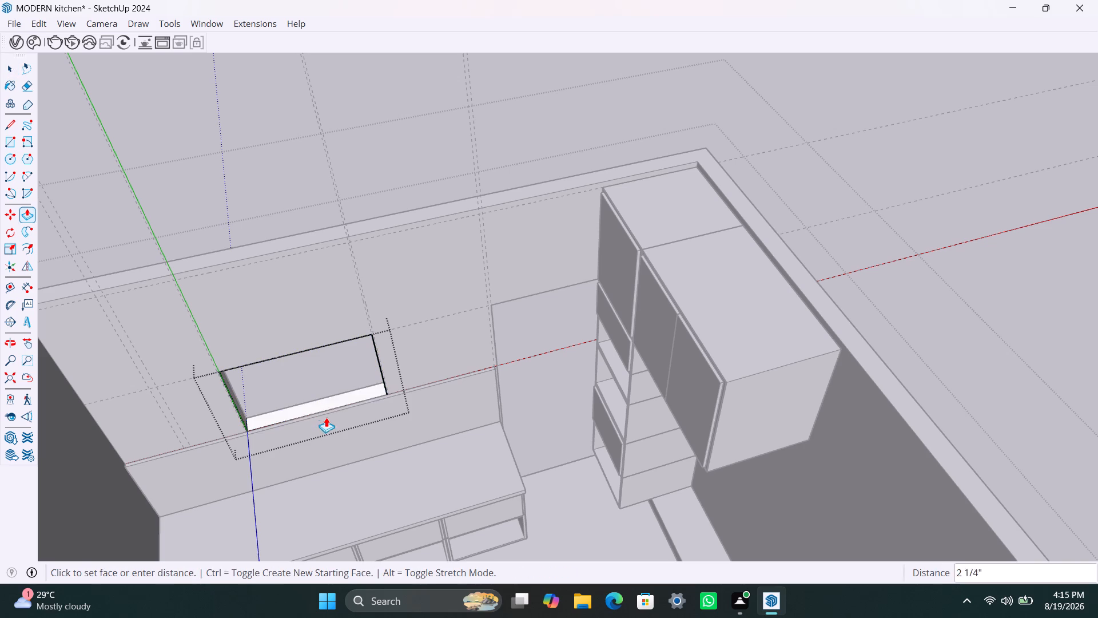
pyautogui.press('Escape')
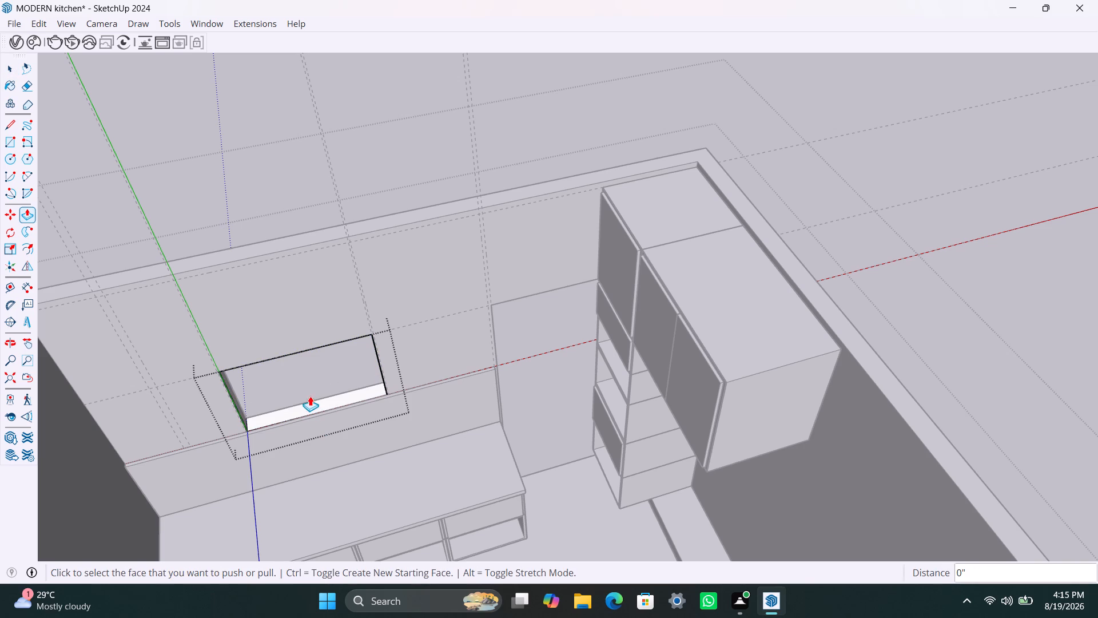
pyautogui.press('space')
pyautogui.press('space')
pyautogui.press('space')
# Close the window opening's group, returning to the wall group.
pyautogui.click(387, 163)
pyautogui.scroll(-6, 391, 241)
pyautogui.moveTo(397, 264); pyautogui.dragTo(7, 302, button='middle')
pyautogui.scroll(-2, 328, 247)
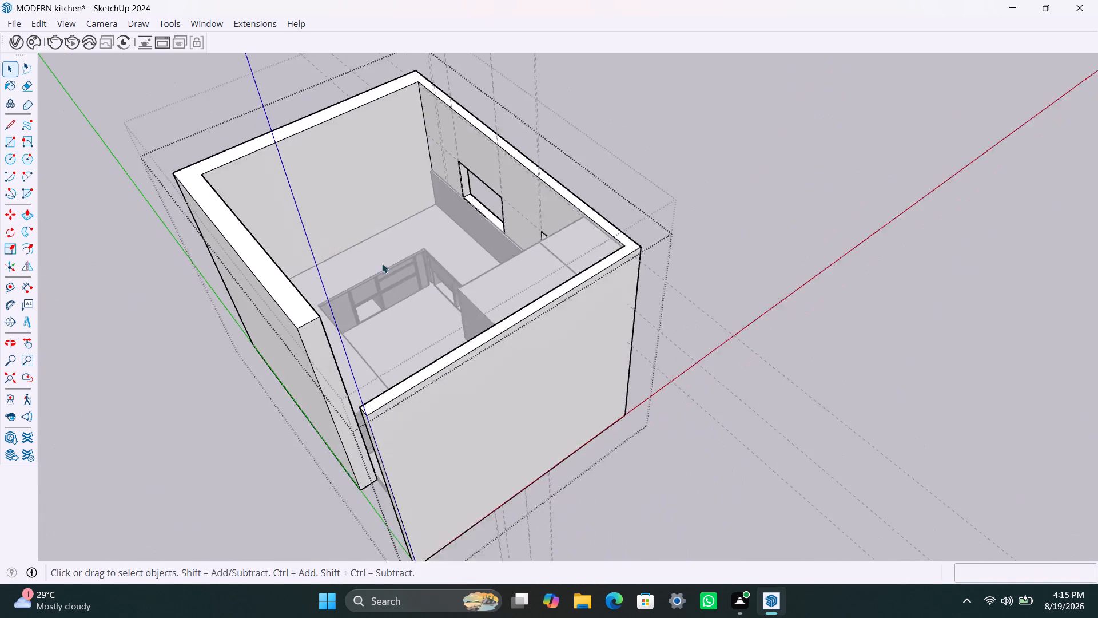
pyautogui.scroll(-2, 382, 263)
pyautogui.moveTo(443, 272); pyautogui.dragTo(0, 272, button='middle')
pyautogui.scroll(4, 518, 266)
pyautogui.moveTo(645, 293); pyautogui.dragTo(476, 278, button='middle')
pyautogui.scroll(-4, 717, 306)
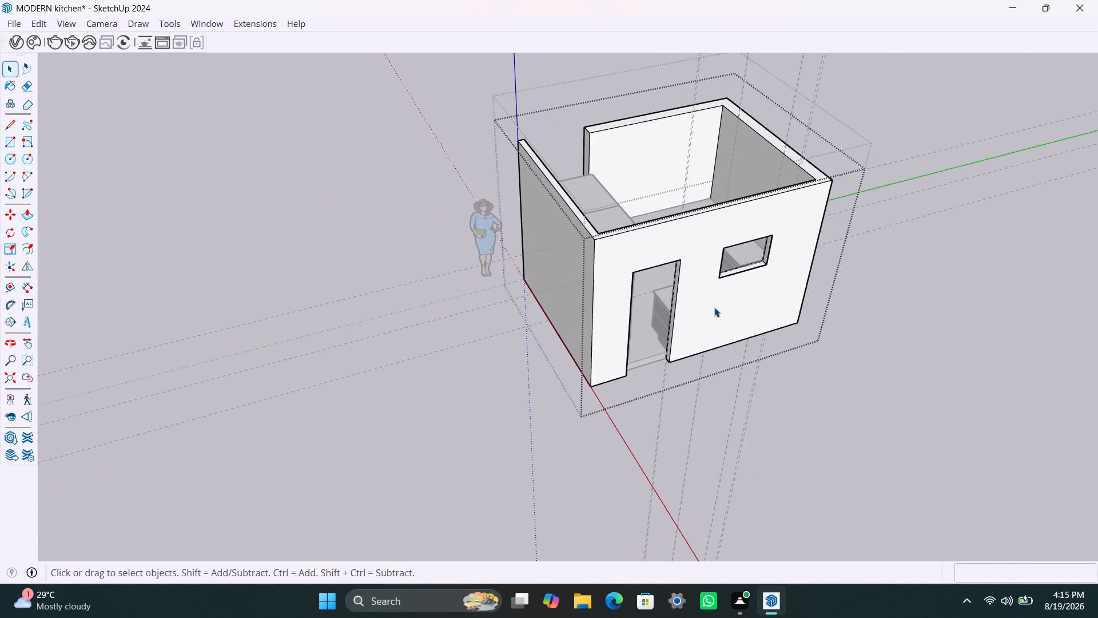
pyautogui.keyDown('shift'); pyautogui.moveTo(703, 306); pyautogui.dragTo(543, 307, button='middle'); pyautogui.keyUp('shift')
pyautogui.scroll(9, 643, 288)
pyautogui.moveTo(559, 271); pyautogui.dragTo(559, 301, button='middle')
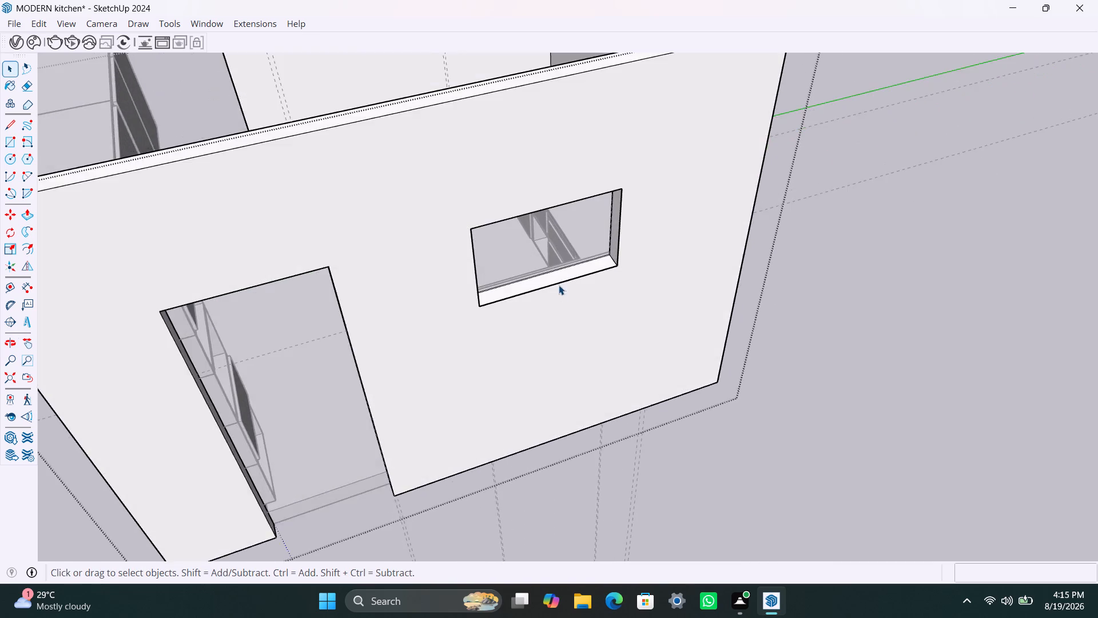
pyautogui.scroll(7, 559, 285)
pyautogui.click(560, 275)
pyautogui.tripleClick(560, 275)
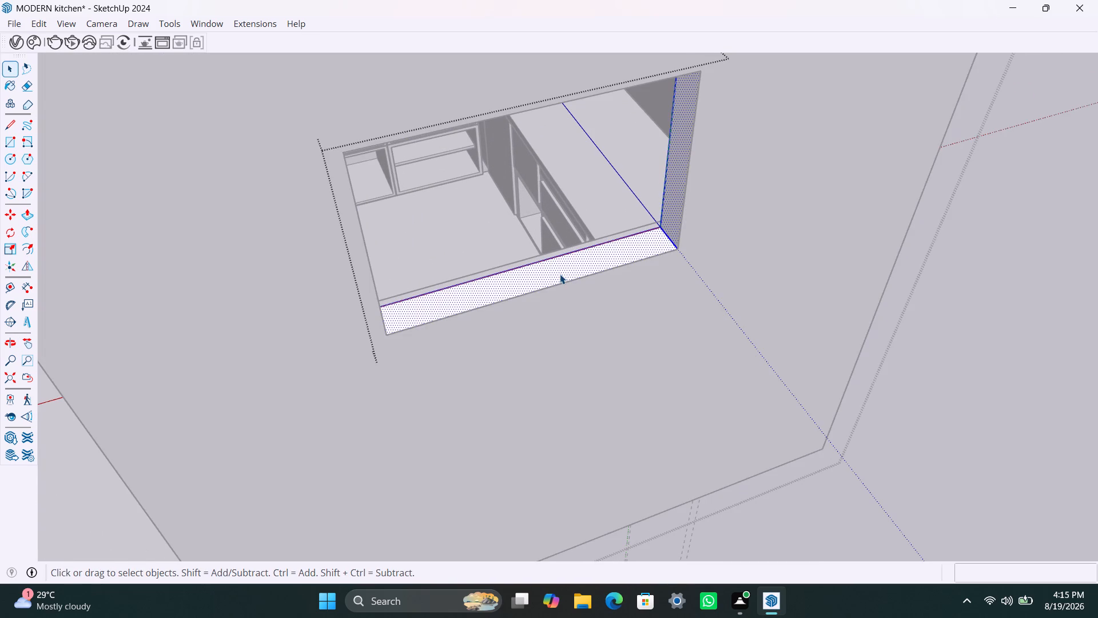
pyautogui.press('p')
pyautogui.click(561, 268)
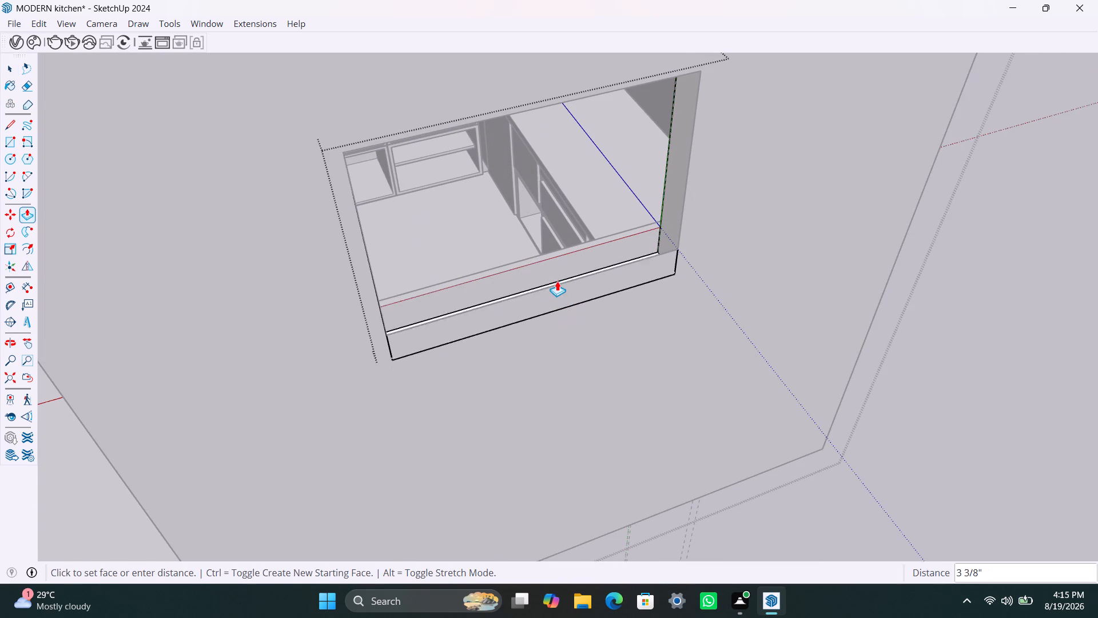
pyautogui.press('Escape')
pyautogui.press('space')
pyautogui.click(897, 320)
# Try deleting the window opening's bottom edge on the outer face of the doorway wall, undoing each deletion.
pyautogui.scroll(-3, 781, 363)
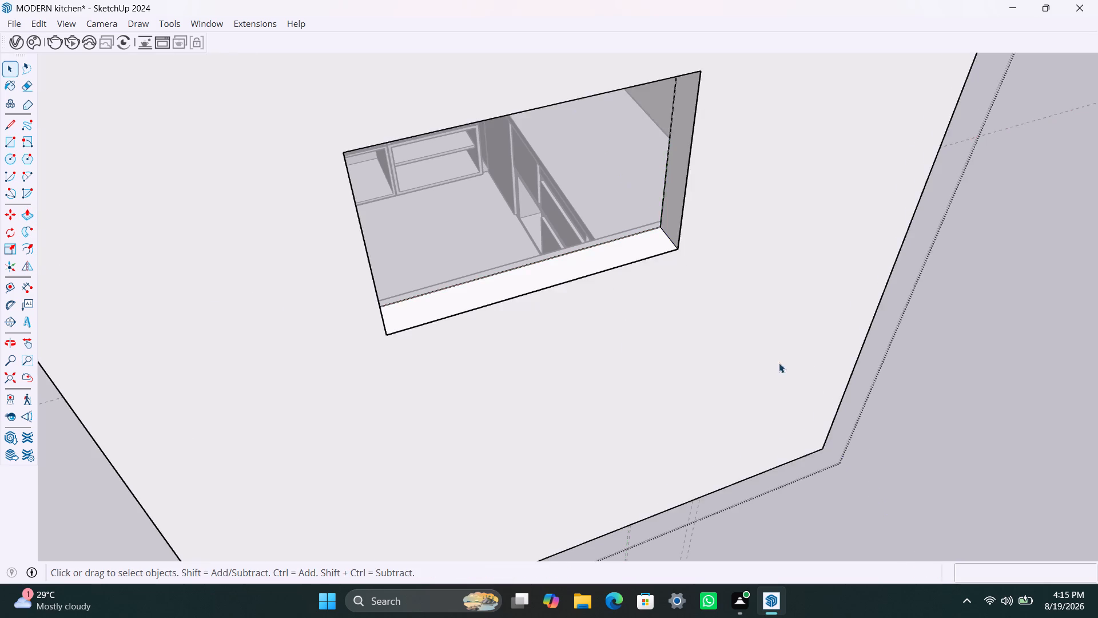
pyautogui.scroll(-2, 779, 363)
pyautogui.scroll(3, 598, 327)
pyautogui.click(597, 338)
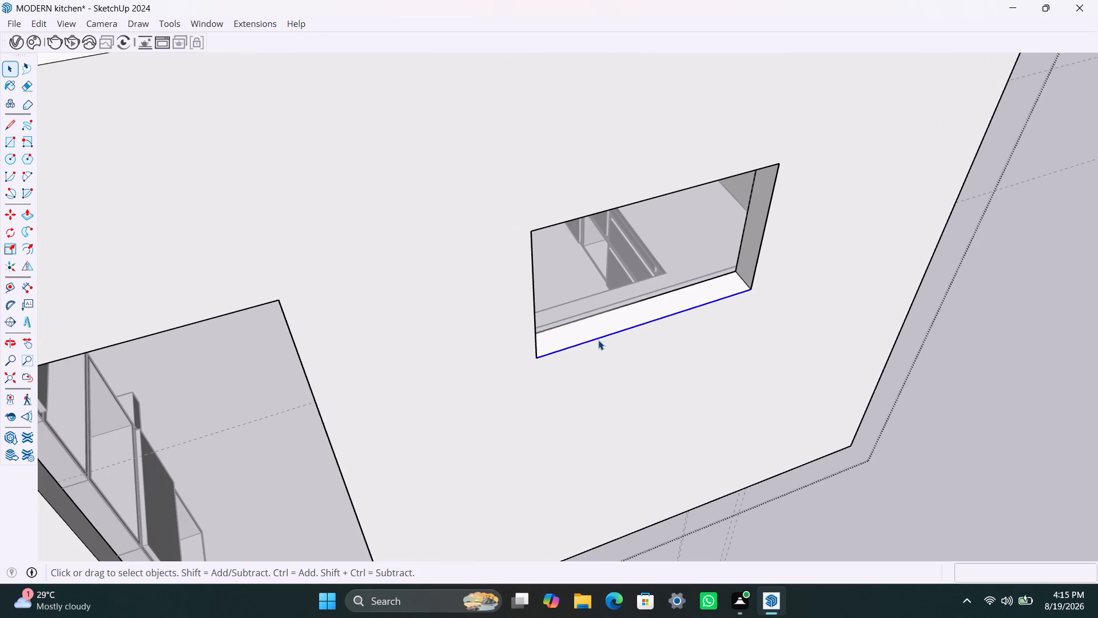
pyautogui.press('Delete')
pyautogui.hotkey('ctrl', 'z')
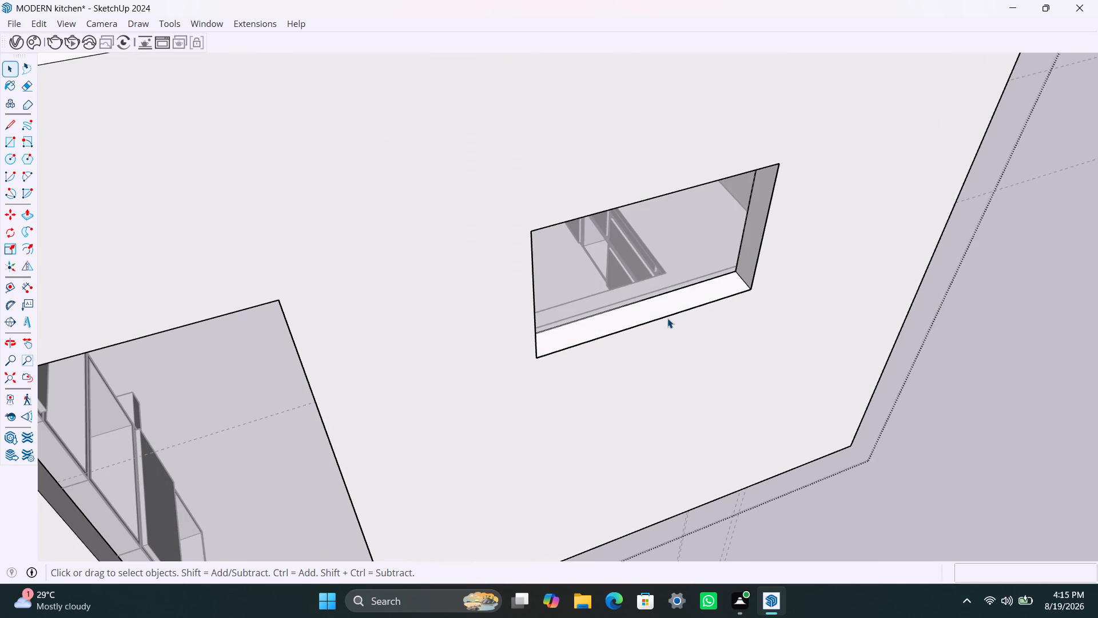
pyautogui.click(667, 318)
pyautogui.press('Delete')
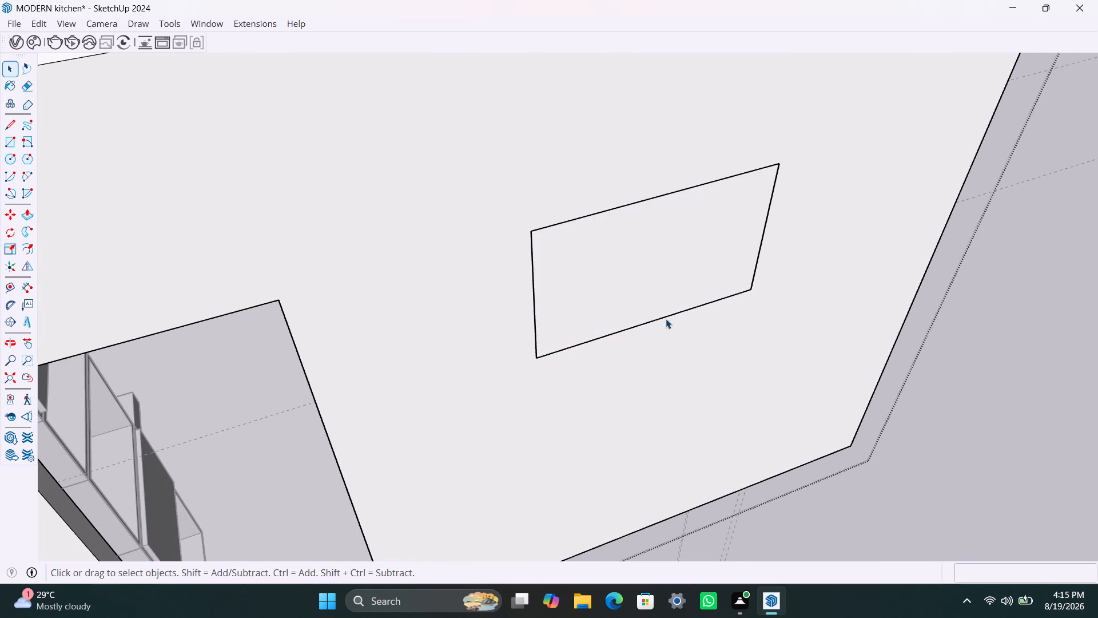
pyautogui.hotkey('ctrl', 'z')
# Remove the window opening from the doorway wall by deleting all four of its outline edges on the wall's outer face.
pyautogui.click(633, 325)
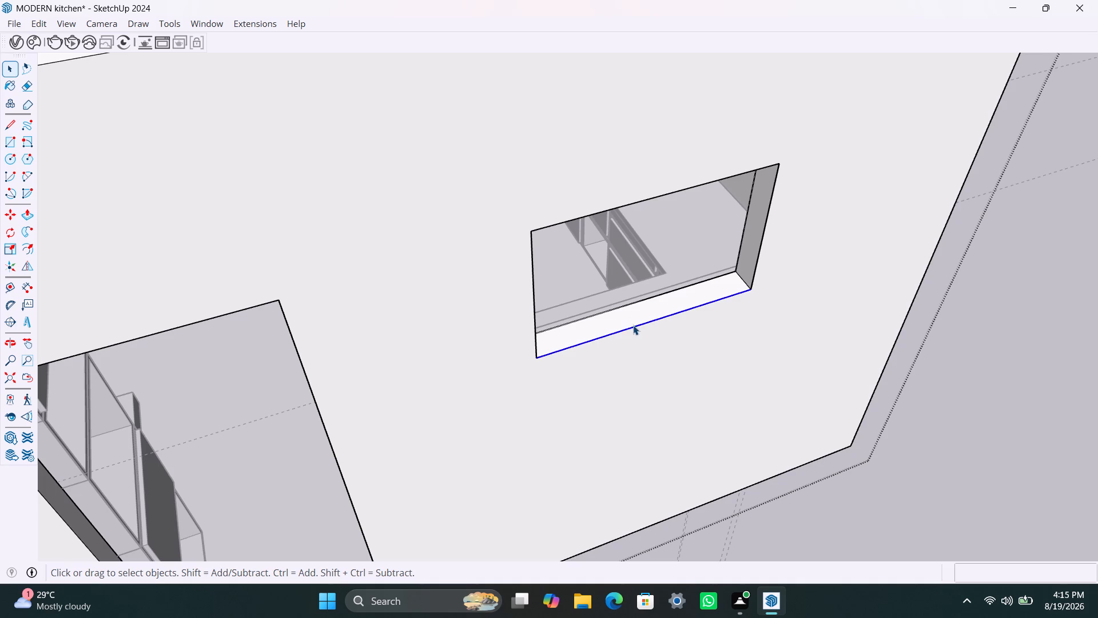
pyautogui.tripleClick(635, 327)
pyautogui.click(635, 327)
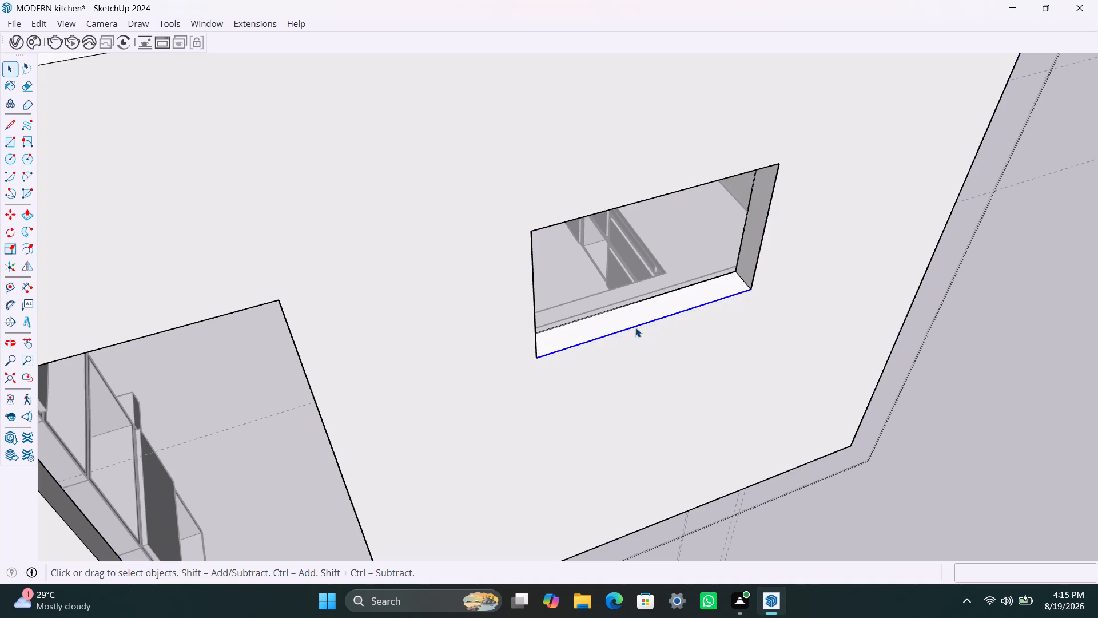
pyautogui.click(635, 327)
pyautogui.press('Delete')
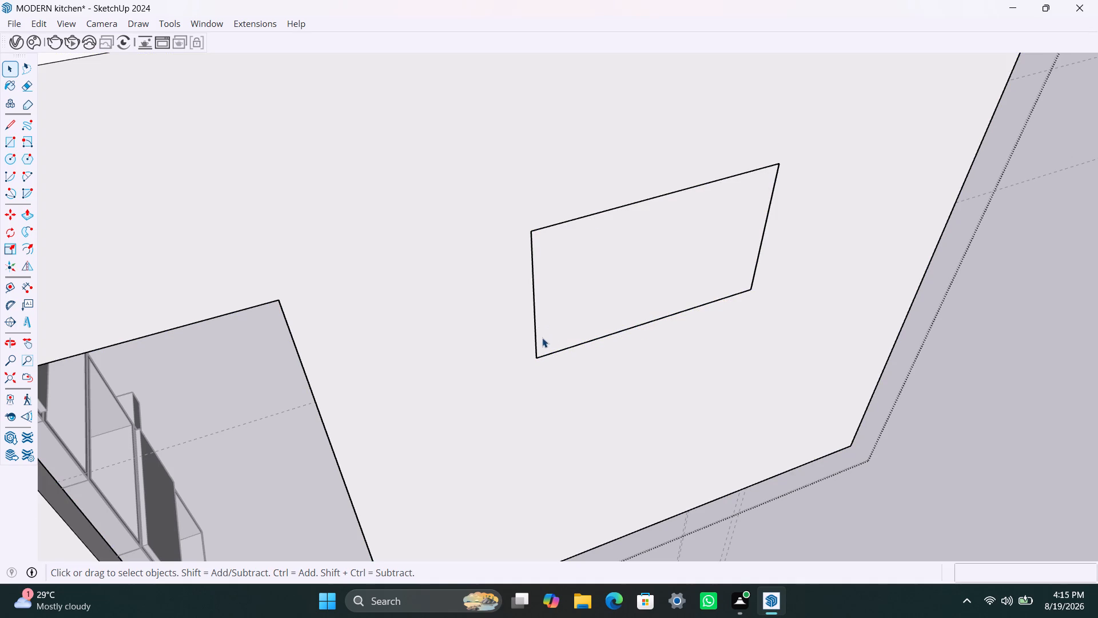
pyautogui.click(535, 340)
pyautogui.press('Delete')
pyautogui.click(559, 350)
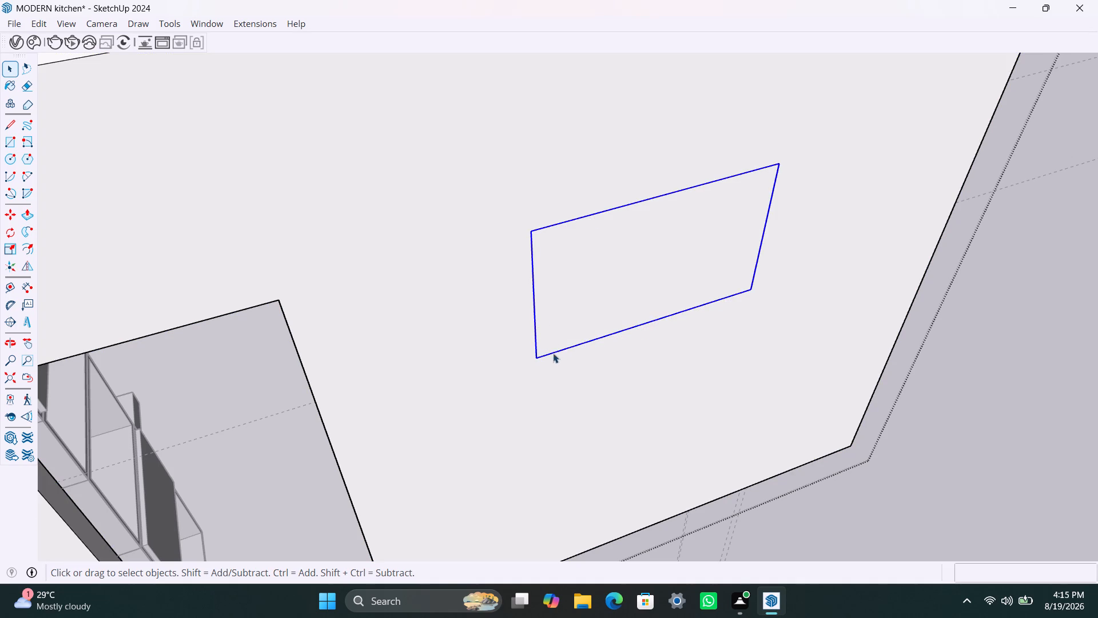
pyautogui.press('Delete')
pyautogui.click(557, 227)
pyautogui.click(558, 226)
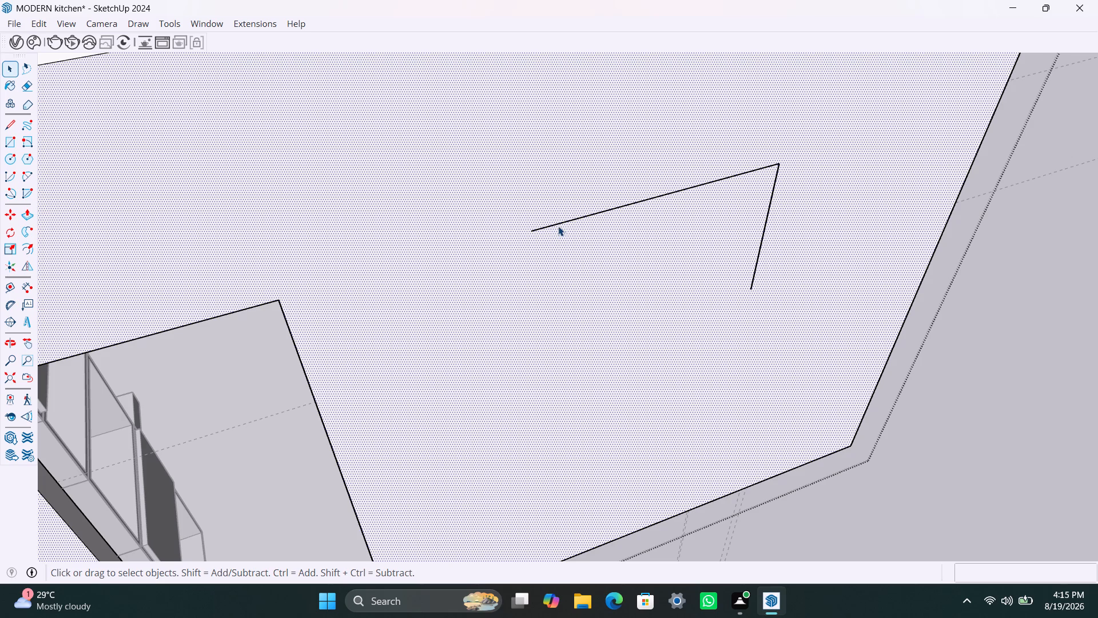
pyautogui.press('Delete')
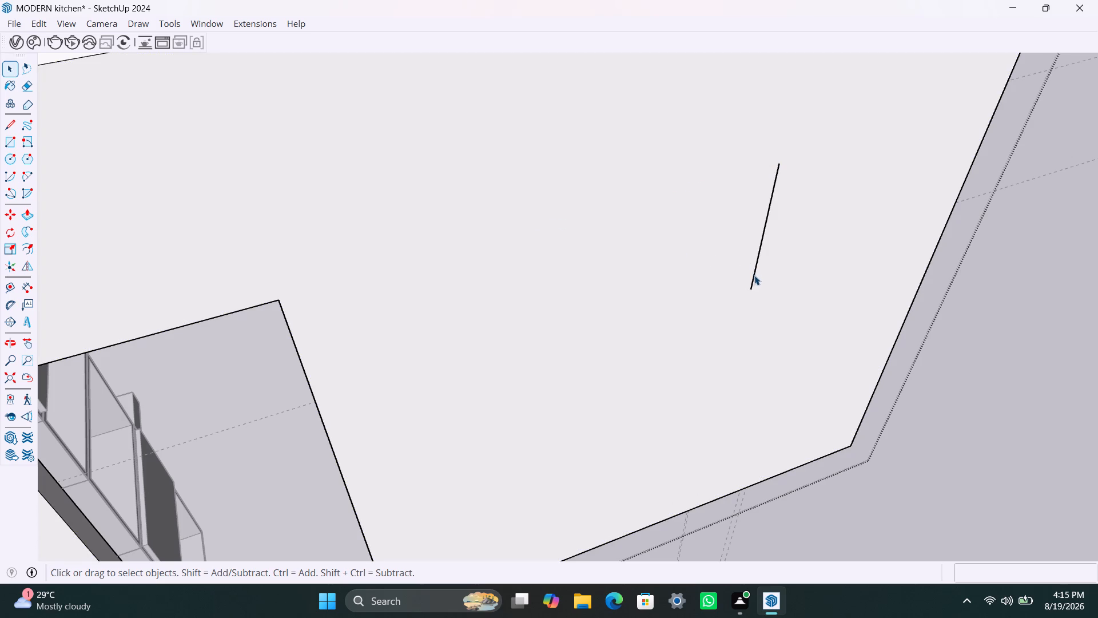
pyautogui.click(754, 275)
pyautogui.press('Delete')
# Close the wall group and open the backsplash's group inside the kitchen for editing.
pyautogui.scroll(-20, 539, 308)
pyautogui.scroll(-2, 539, 308)
pyautogui.moveTo(466, 340); pyautogui.dragTo(627, 350, button='middle')
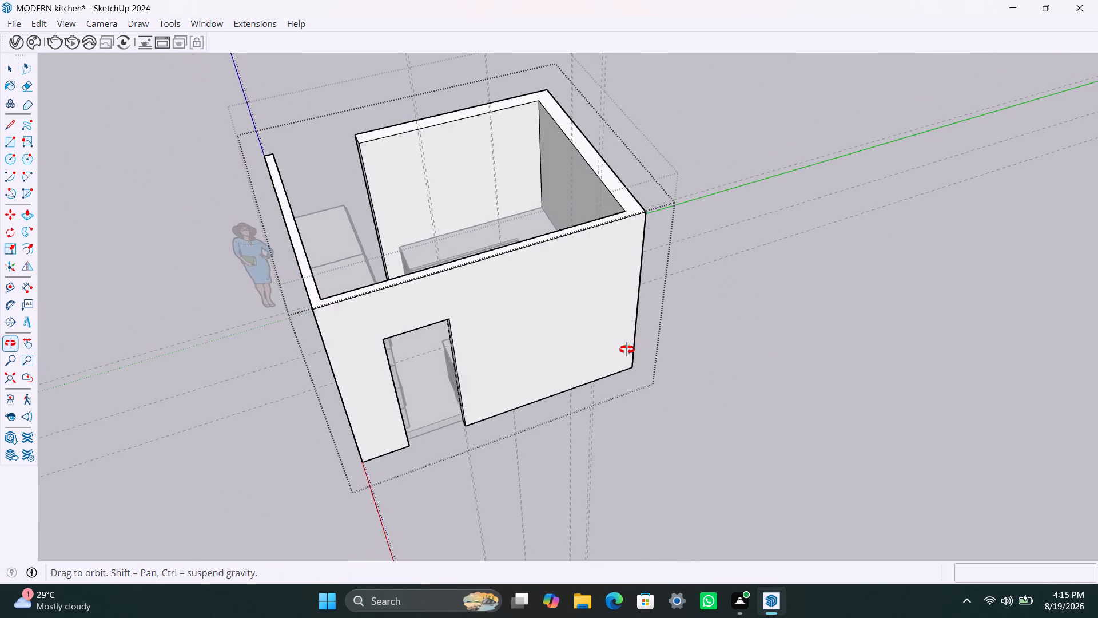
pyautogui.moveTo(627, 350); pyautogui.dragTo(1008, 316, button='middle')
pyautogui.moveTo(568, 331); pyautogui.dragTo(842, 302, button='middle')
pyautogui.scroll(4, 538, 252)
pyautogui.moveTo(509, 272); pyautogui.dragTo(575, 286, button='middle')
pyautogui.scroll(4, 502, 276)
pyautogui.moveTo(451, 282); pyautogui.dragTo(453, 300, button='middle')
pyautogui.scroll(4, 438, 286)
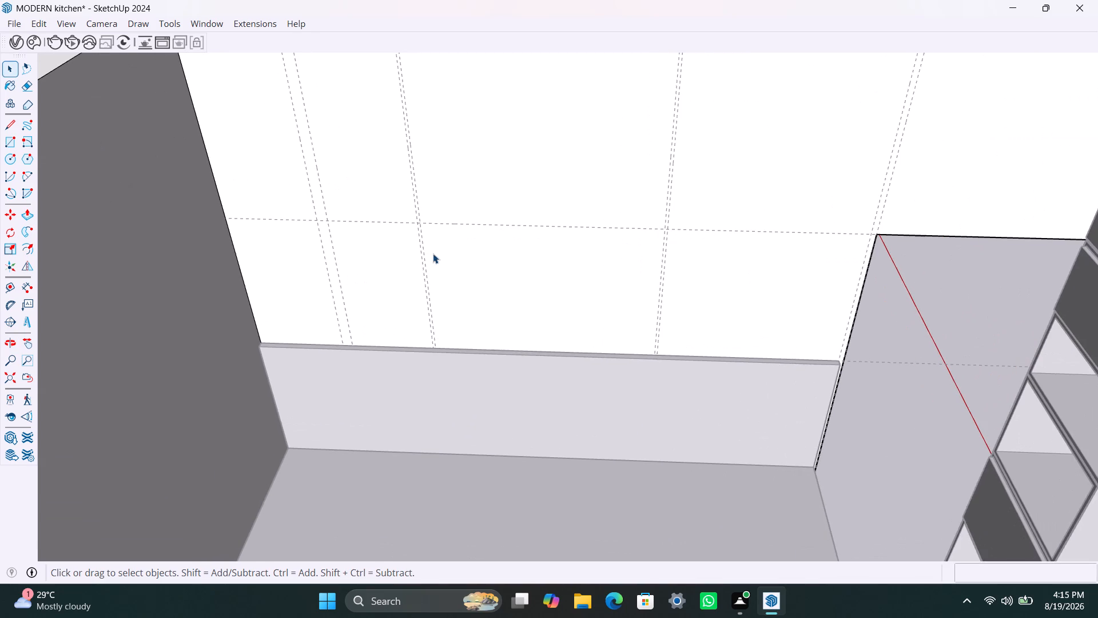
pyautogui.scroll(4, 434, 361)
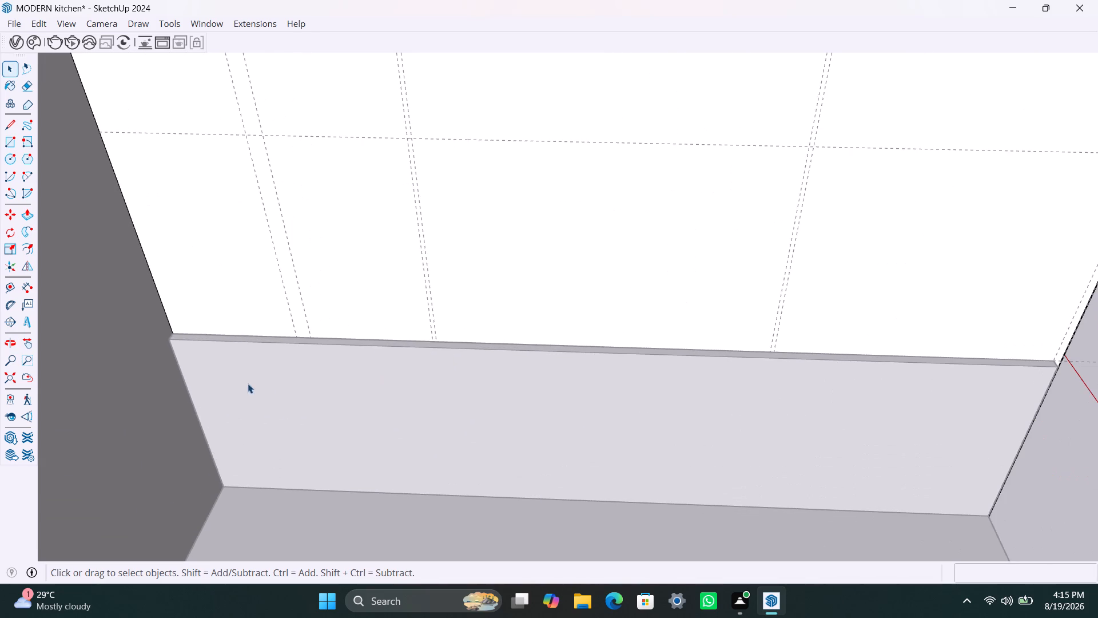
pyautogui.scroll(-17, 153, 363)
pyautogui.click(414, 122)
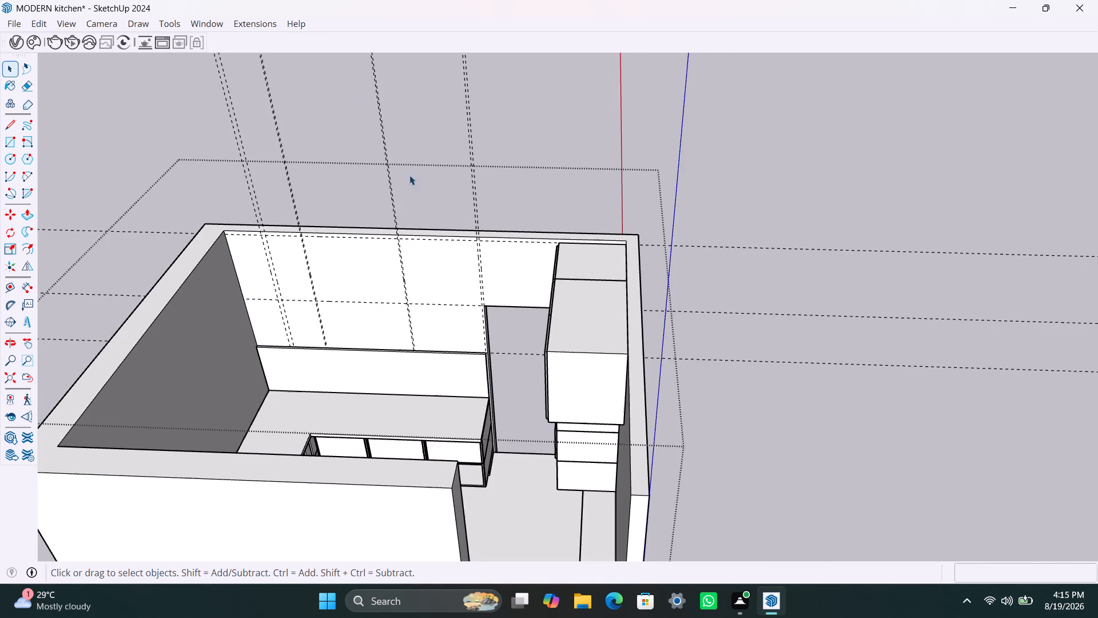
pyautogui.scroll(9, 316, 387)
pyautogui.click(227, 361)
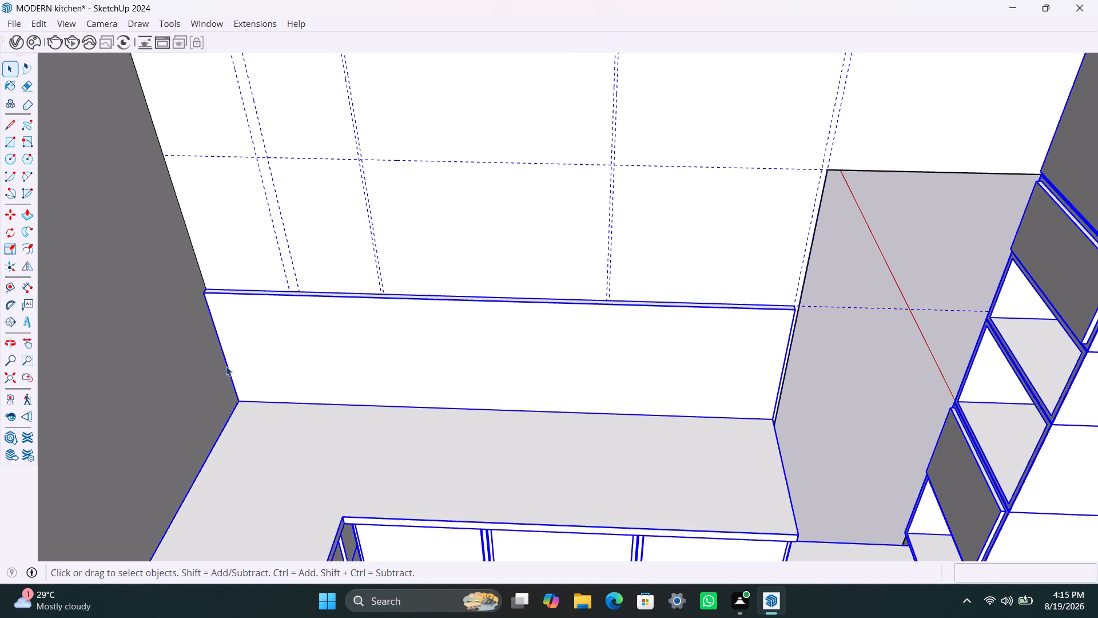
pyautogui.tripleClick(222, 351)
pyautogui.click(221, 351)
pyautogui.click(222, 346)
pyautogui.click(222, 338)
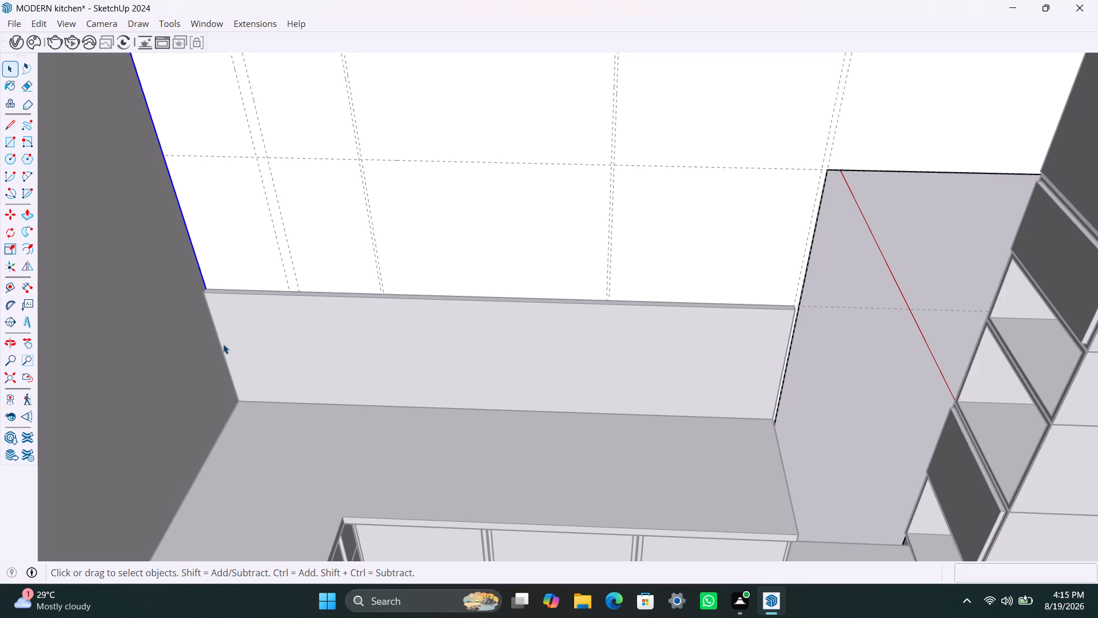
pyautogui.doubleClick(223, 344)
pyautogui.tripleClick(347, 319)
pyautogui.scroll(2, 201, 309)
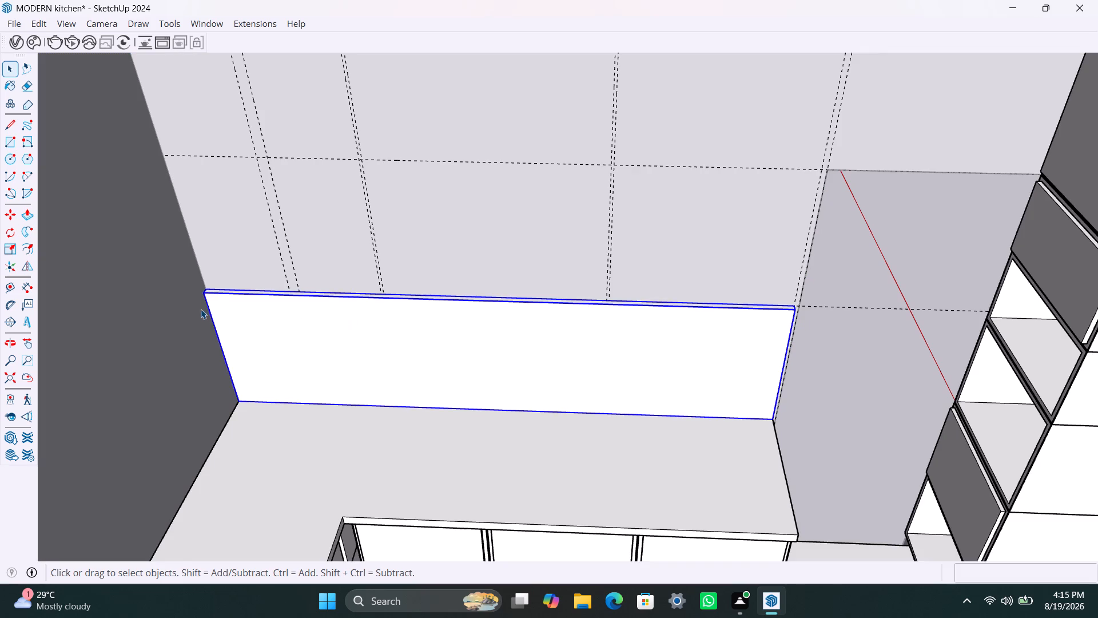
pyautogui.scroll(1, 201, 309)
# Copy the backsplash's vertical end edge farthest from the doorway about 2' 5 1/8" along it, and that copy a further 2' 11 11/16", at the guides.
pyautogui.click(204, 293)
pyautogui.click(205, 292)
pyautogui.click(204, 295)
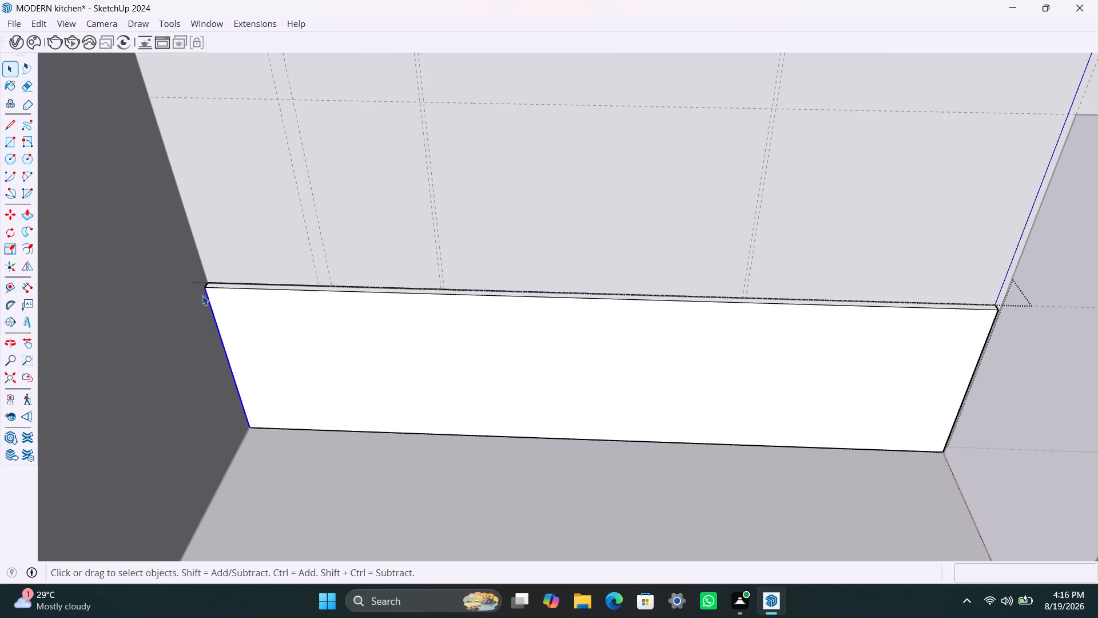
pyautogui.press('m')
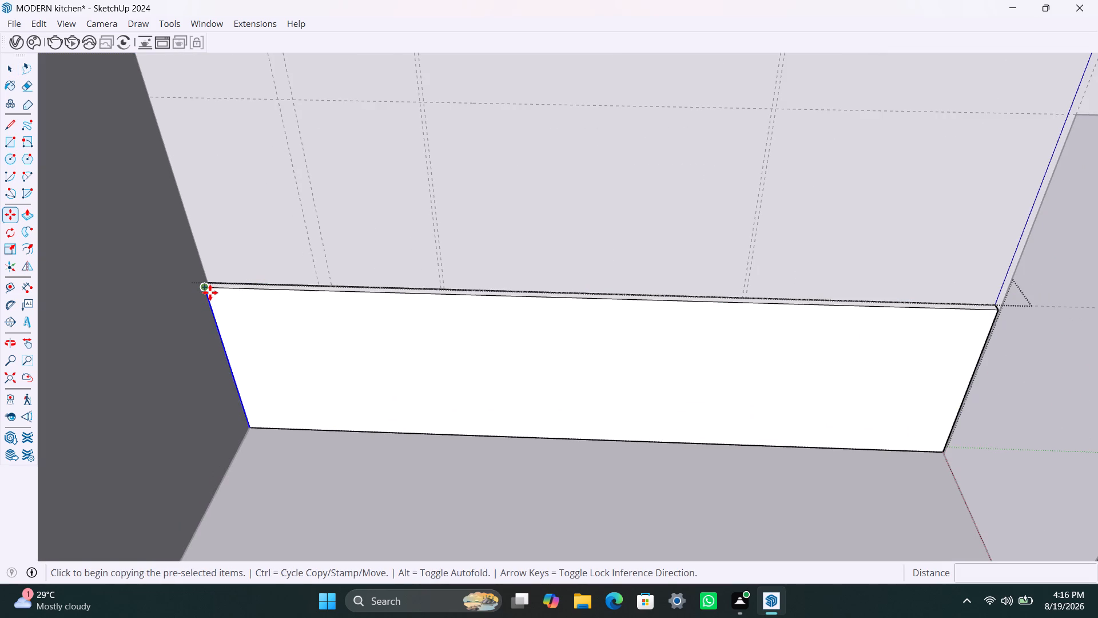
pyautogui.click(210, 291)
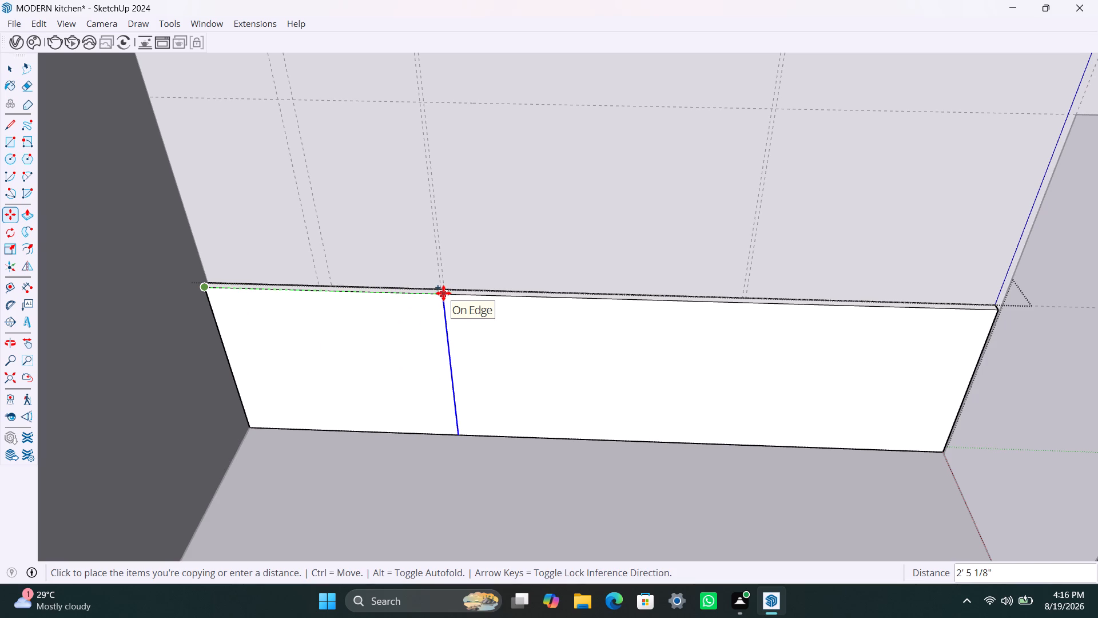
pyautogui.click(443, 293)
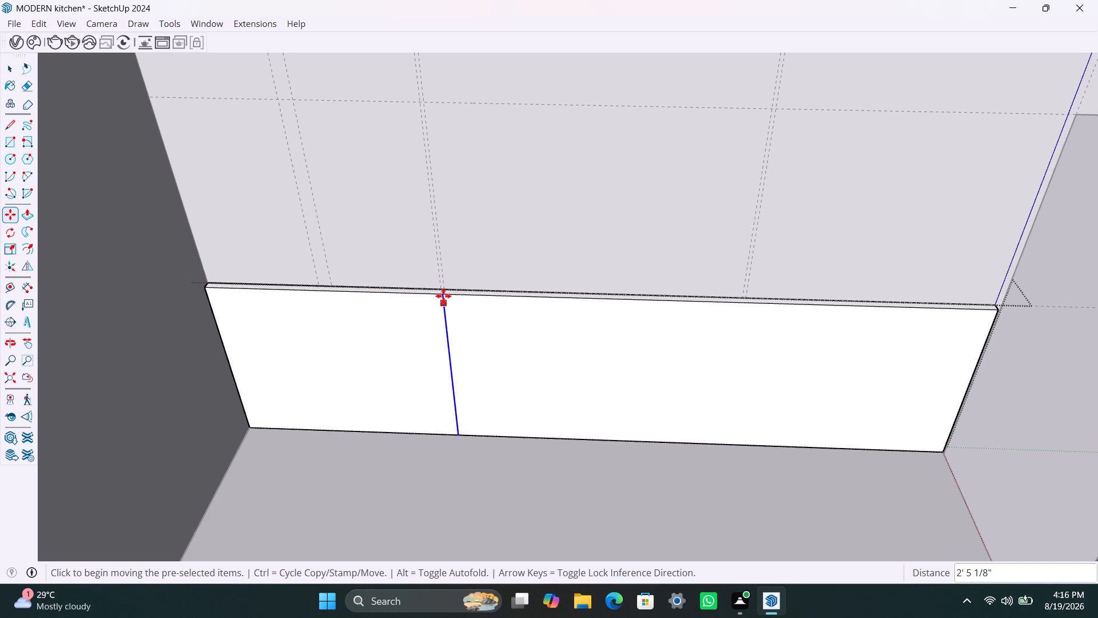
pyautogui.click(443, 296)
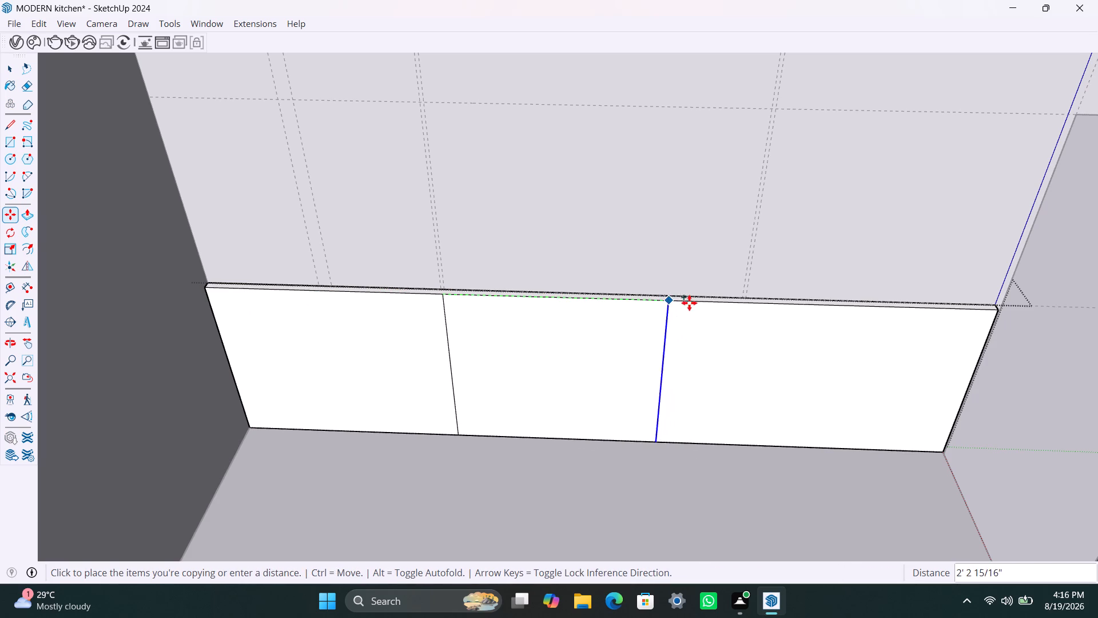
pyautogui.scroll(2, 745, 303)
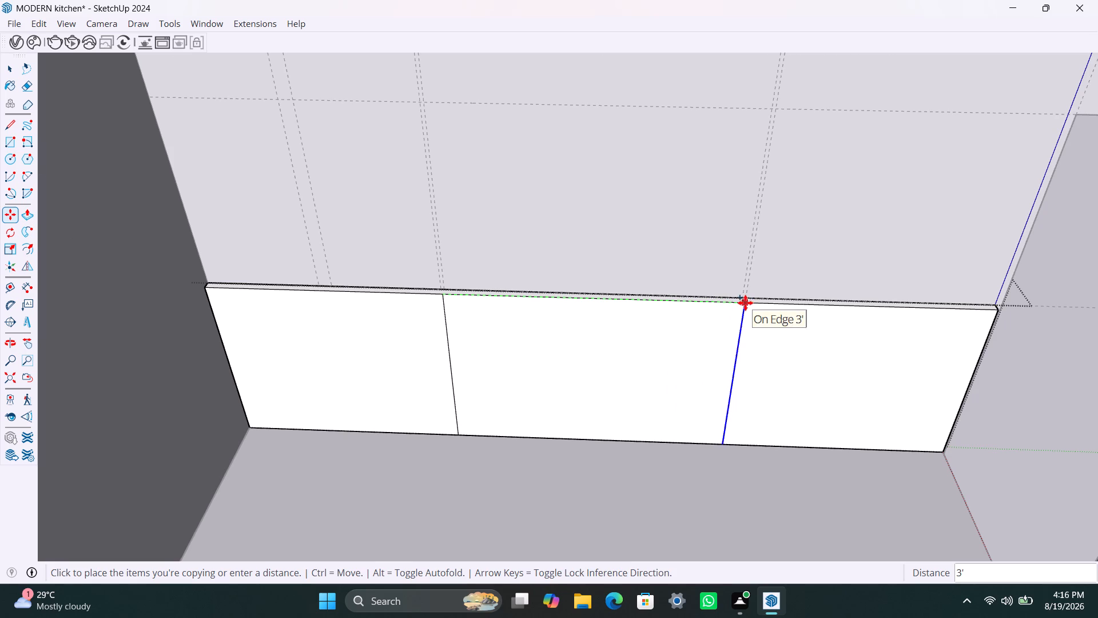
pyautogui.scroll(10, 745, 303)
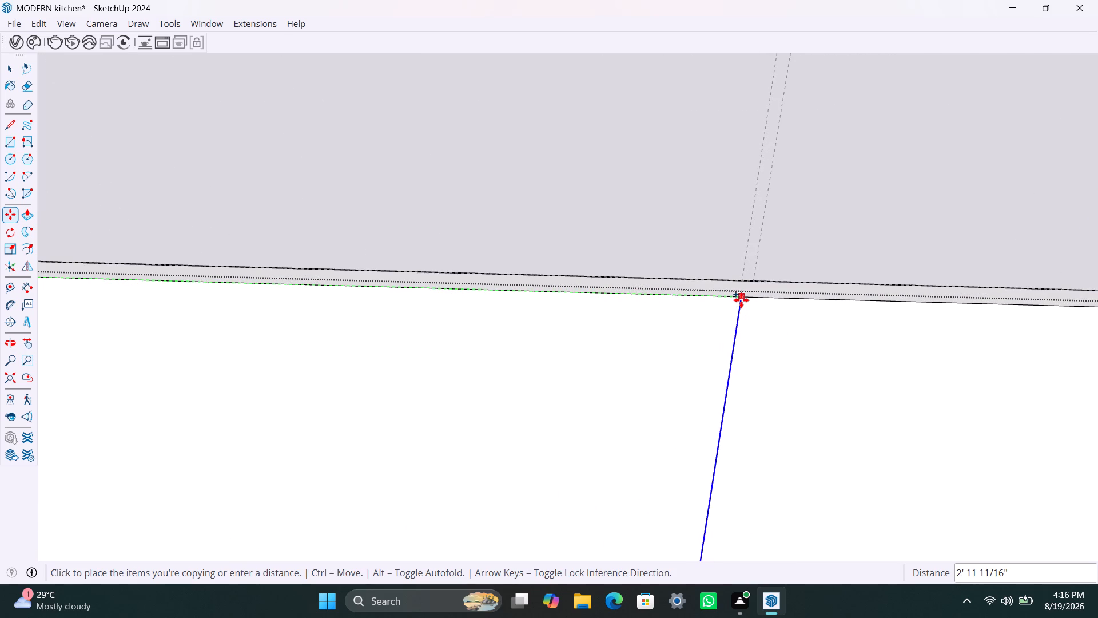
pyautogui.click(742, 299)
pyautogui.press('space')
# Draw two short lines across the backsplash's top face, each extending one of the copied vertical edges to the back edge.
pyautogui.scroll(-10, 599, 358)
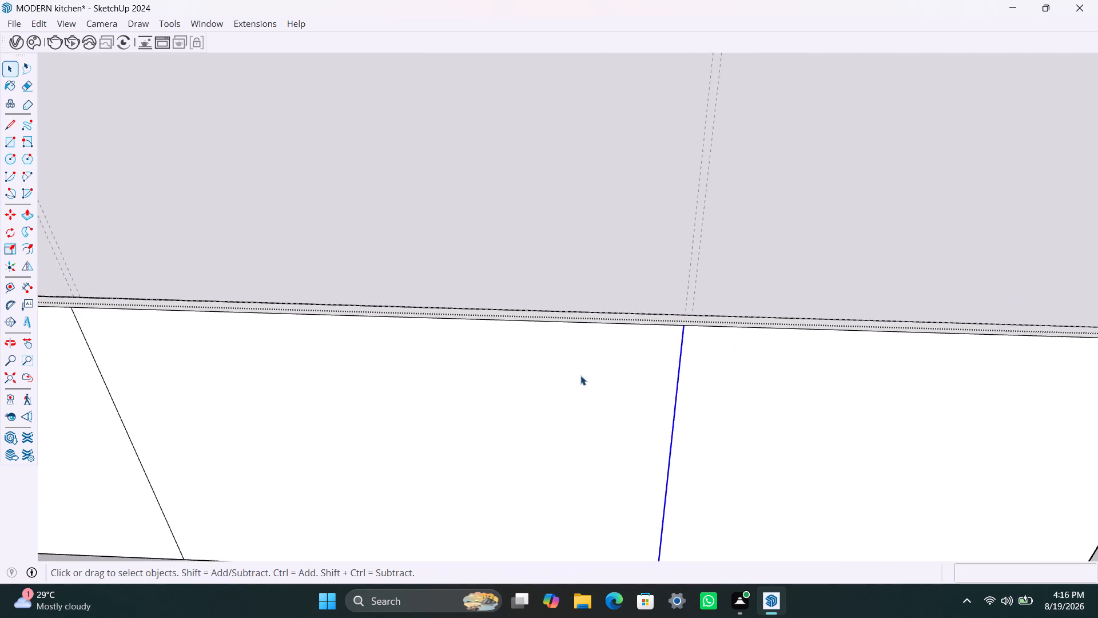
pyautogui.scroll(-4, 580, 375)
pyautogui.scroll(4, 305, 343)
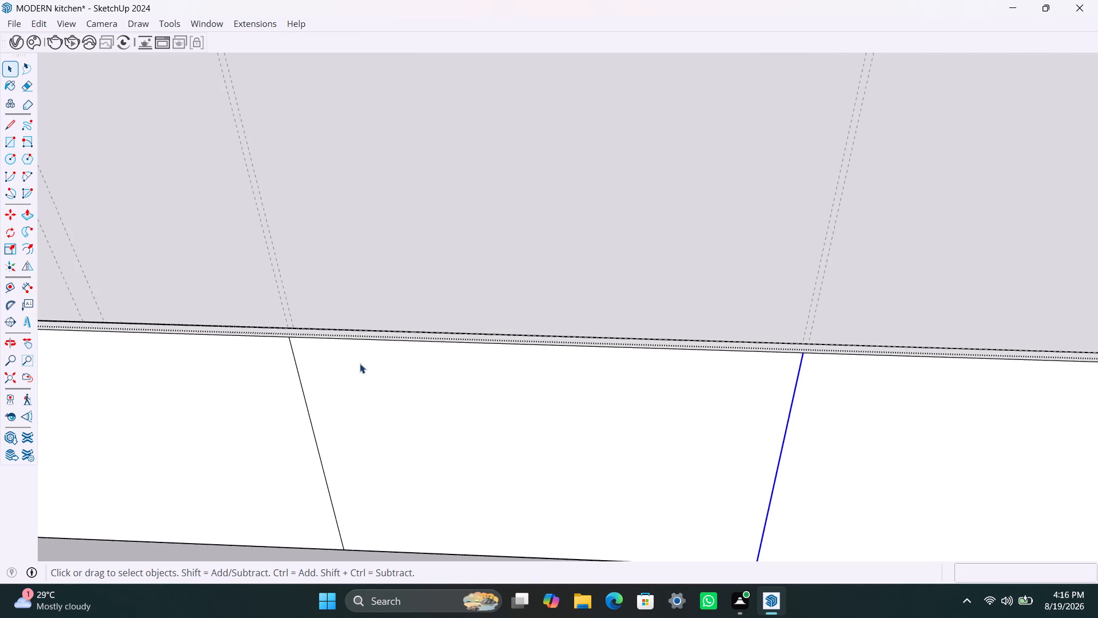
pyautogui.scroll(-3, 363, 367)
pyautogui.moveTo(395, 388); pyautogui.dragTo(390, 434, button='middle')
pyautogui.scroll(3, 289, 334)
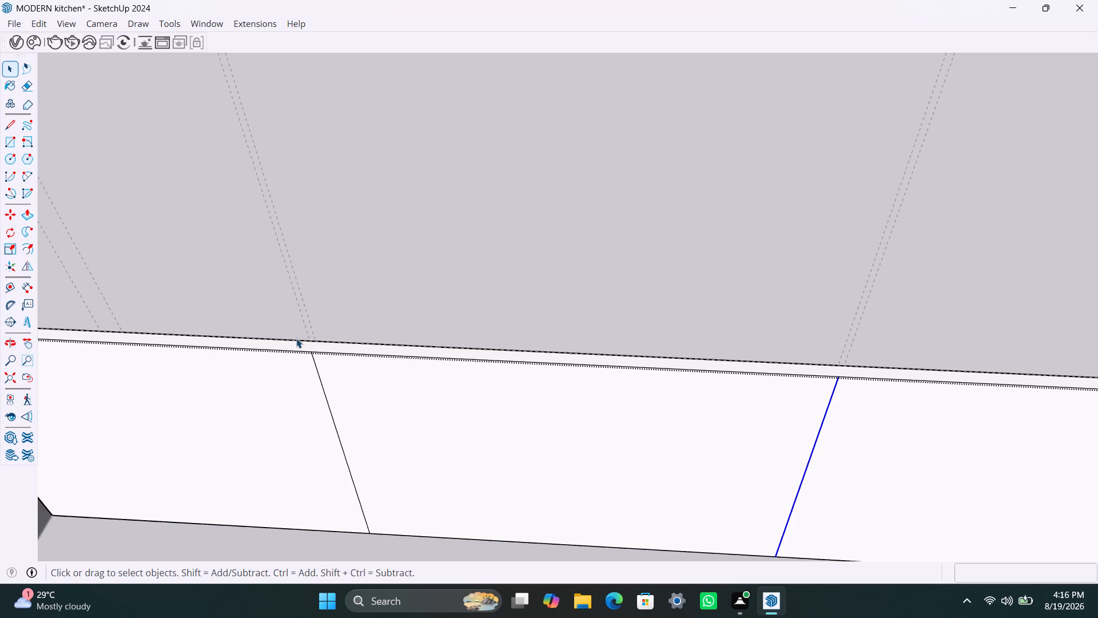
pyautogui.press('l')
pyautogui.scroll(4, 313, 351)
pyautogui.click(313, 352)
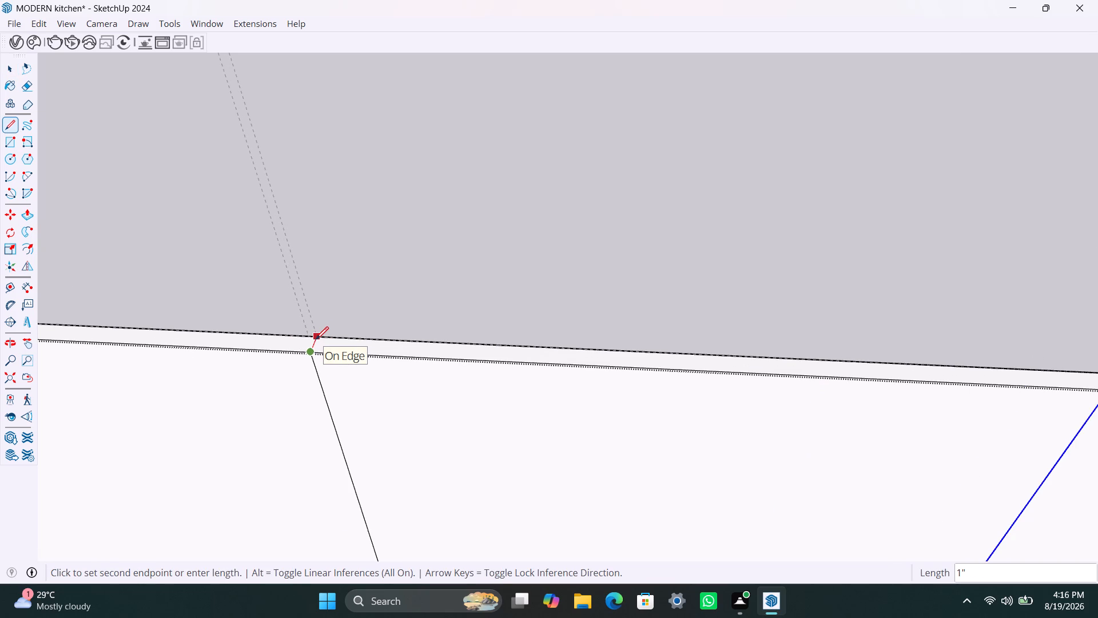
pyautogui.click(316, 339)
pyautogui.scroll(-20, 407, 402)
pyautogui.scroll(-5, 407, 402)
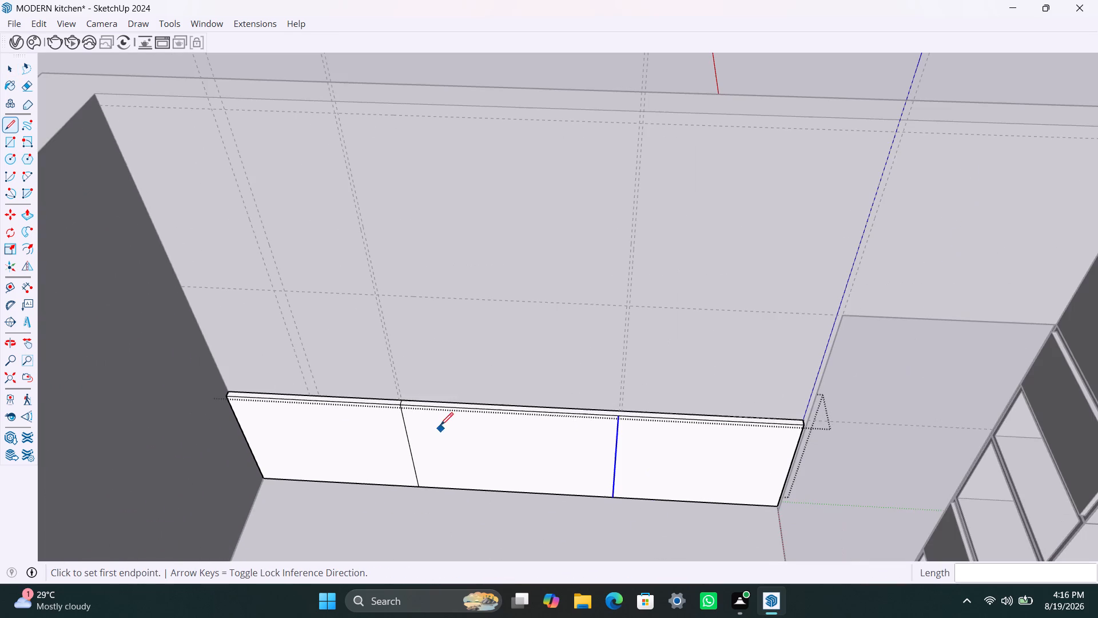
pyautogui.scroll(8, 622, 419)
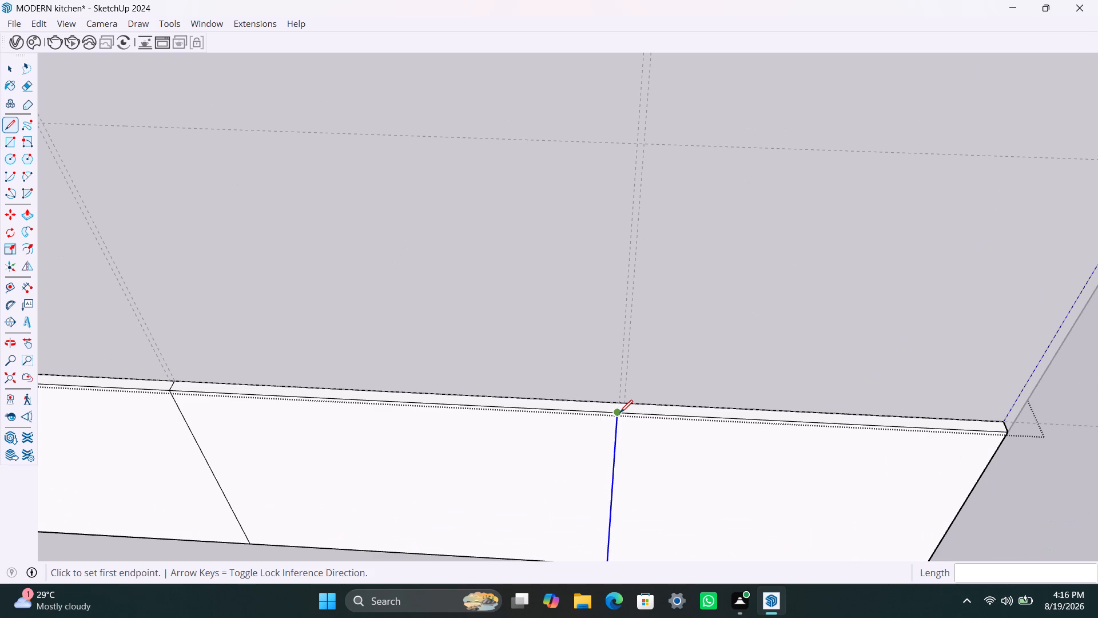
pyautogui.click(620, 413)
pyautogui.click(621, 402)
pyautogui.press('space')
# Push the middle section of the backsplash's top face down 400 mm.
pyautogui.click(557, 405)
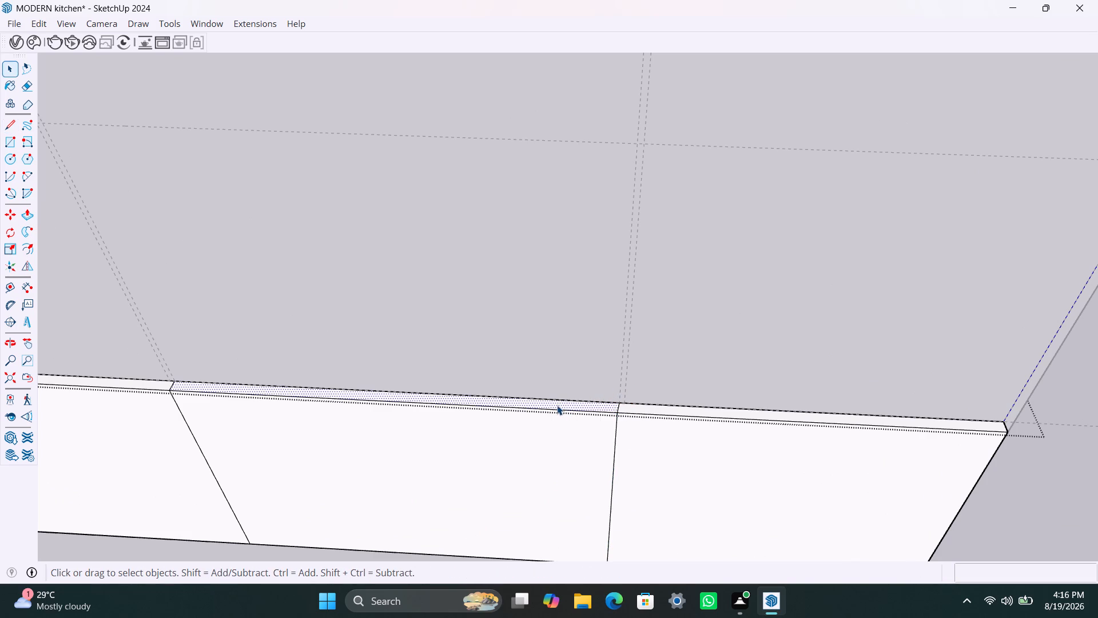
pyautogui.press('p')
pyautogui.click(557, 405)
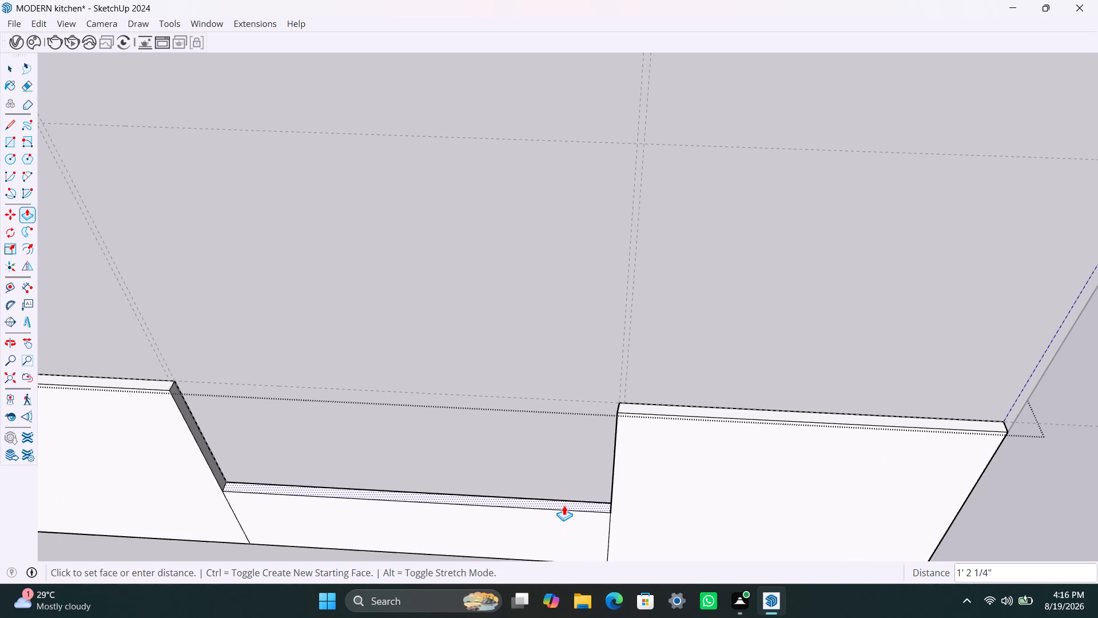
pyautogui.press('4')
pyautogui.write('00MM')
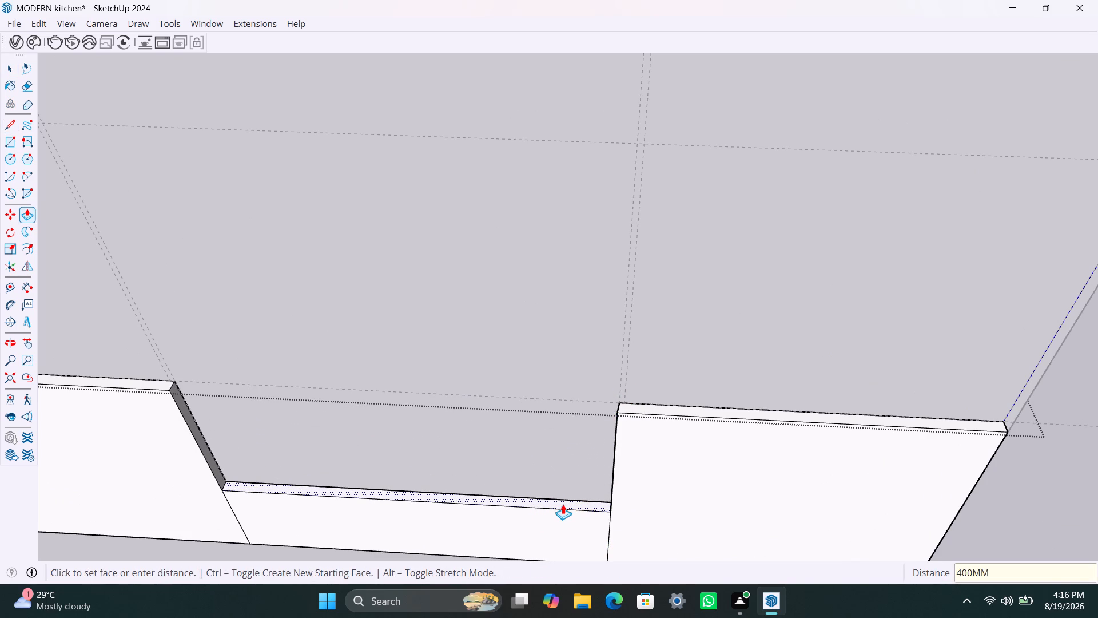
pyautogui.press('Return')
pyautogui.press('space')
# Delete the two leftover vertical edges on the backsplash's front face below the notch's corners.
pyautogui.scroll(-4, 283, 471)
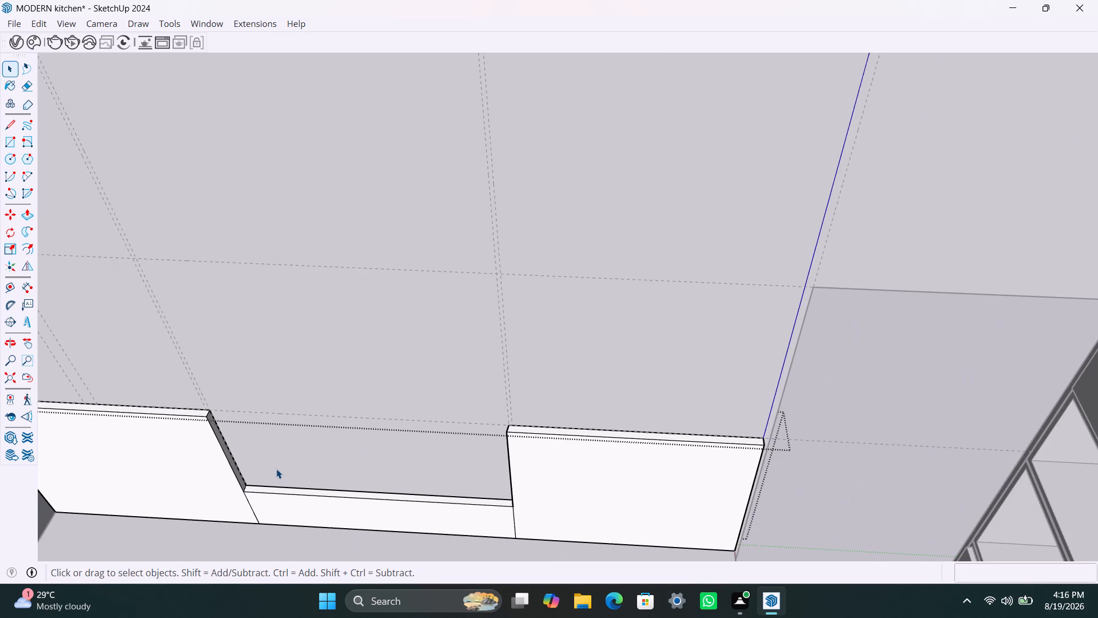
pyautogui.moveTo(280, 463); pyautogui.dragTo(311, 349, button='middle')
pyautogui.scroll(8, 302, 458)
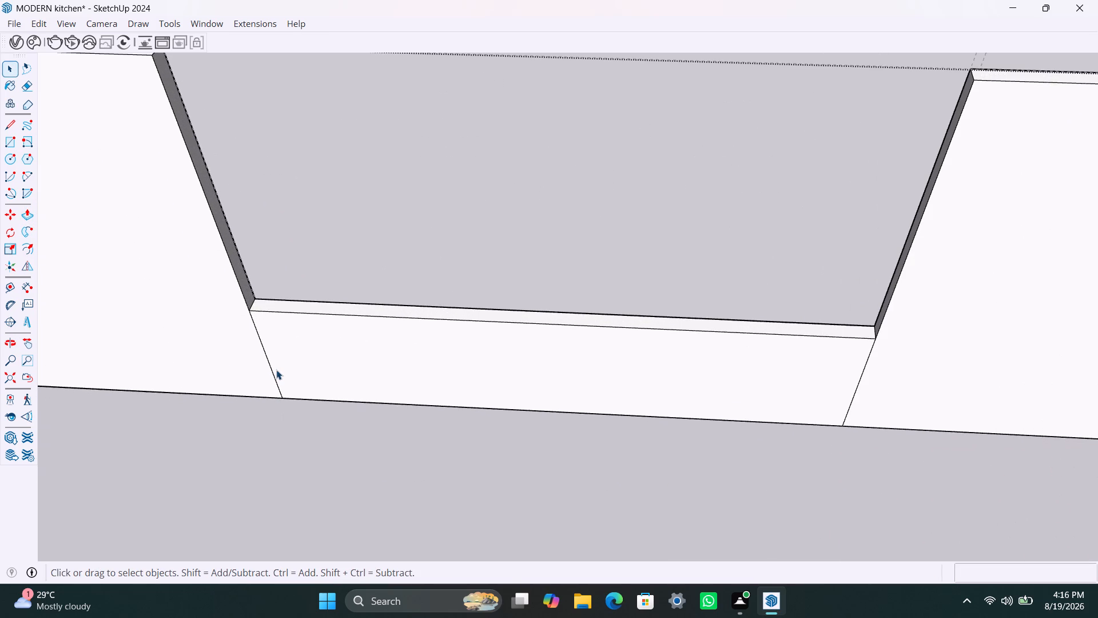
pyautogui.click(276, 381)
pyautogui.press('Delete')
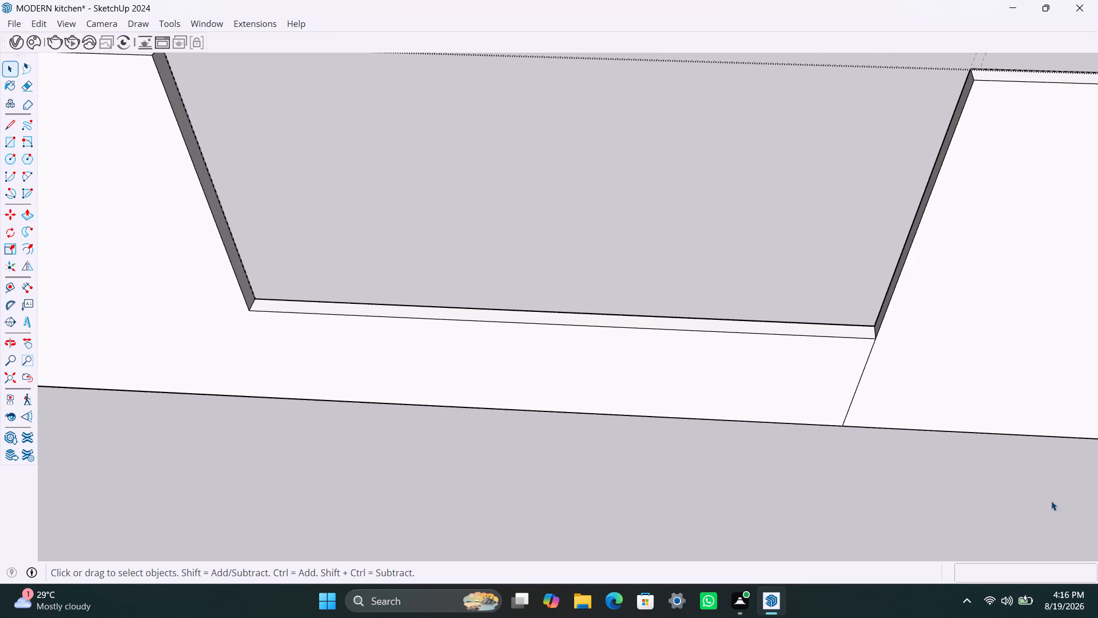
pyautogui.click(851, 396)
pyautogui.click(855, 400)
pyautogui.press('Delete')
pyautogui.scroll(-13, 790, 406)
pyautogui.scroll(-2, 758, 318)
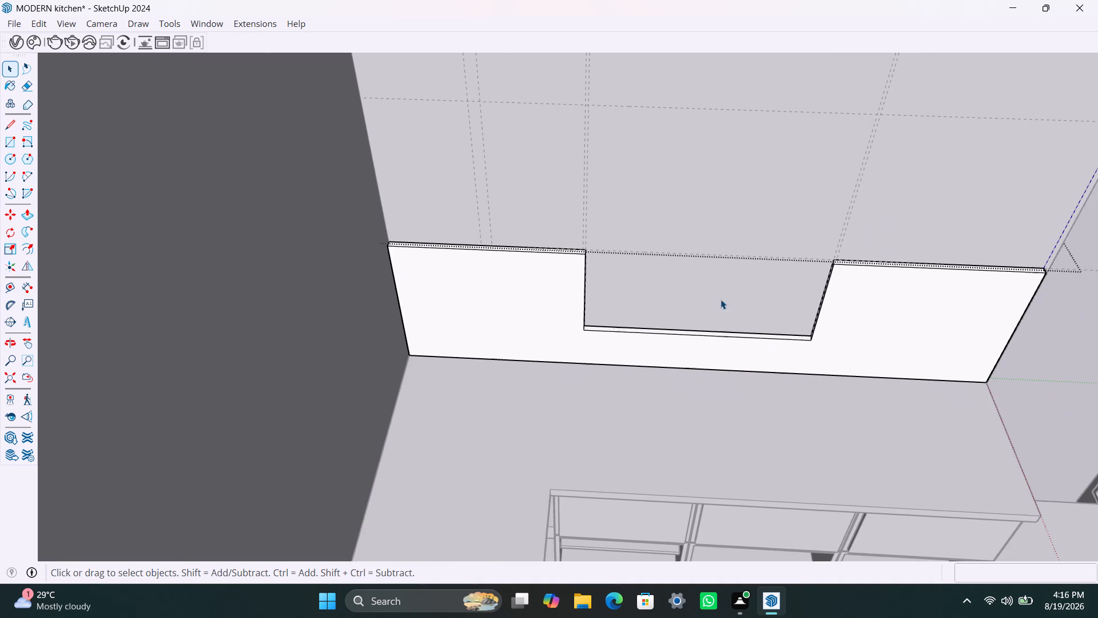
pyautogui.scroll(-2, 627, 248)
pyautogui.keyDown('shift'); pyautogui.moveTo(627, 249); pyautogui.dragTo(542, 285, button='middle'); pyautogui.keyUp('shift')
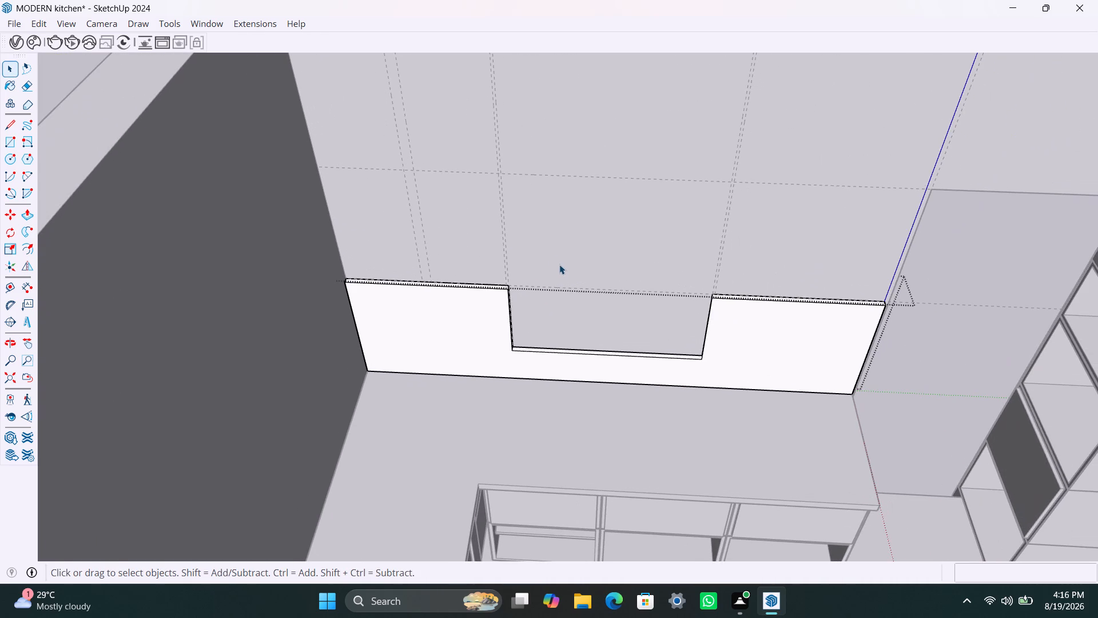
# Inside the doorway wall's group, draw a window rectangle about 3' 3 3/8" by 2' 11 13/16" from the upper guide intersection to the notch's bottom corner.
pyautogui.press('r')
pyautogui.press('space')
pyautogui.scroll(-10, 612, 263)
pyautogui.click(310, 213)
pyautogui.scroll(8, 629, 248)
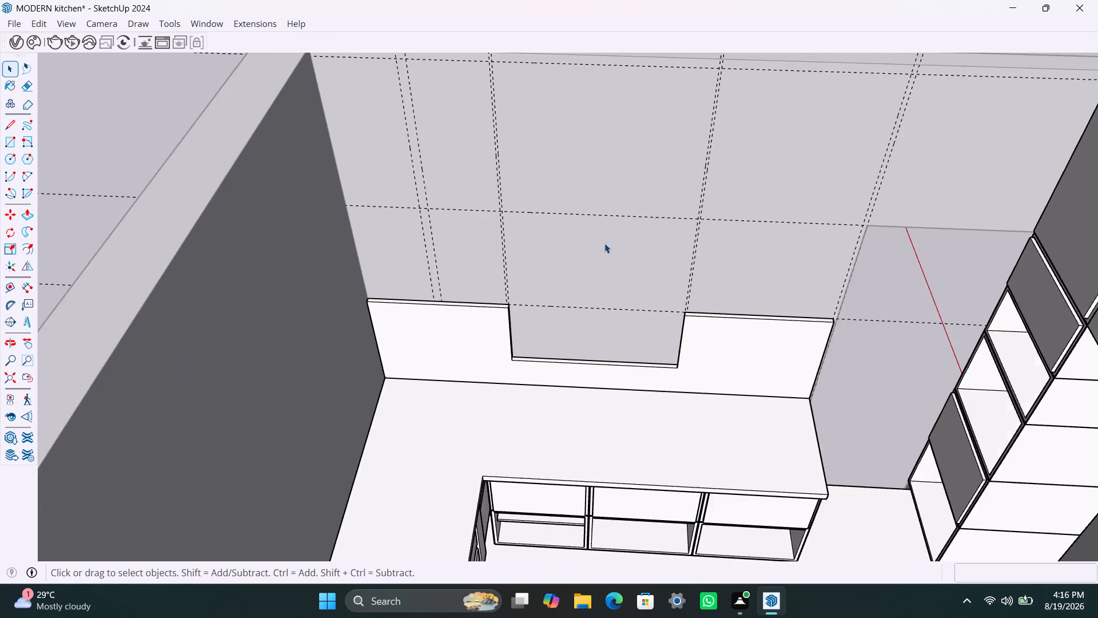
pyautogui.click(594, 237)
pyautogui.doubleClick(580, 189)
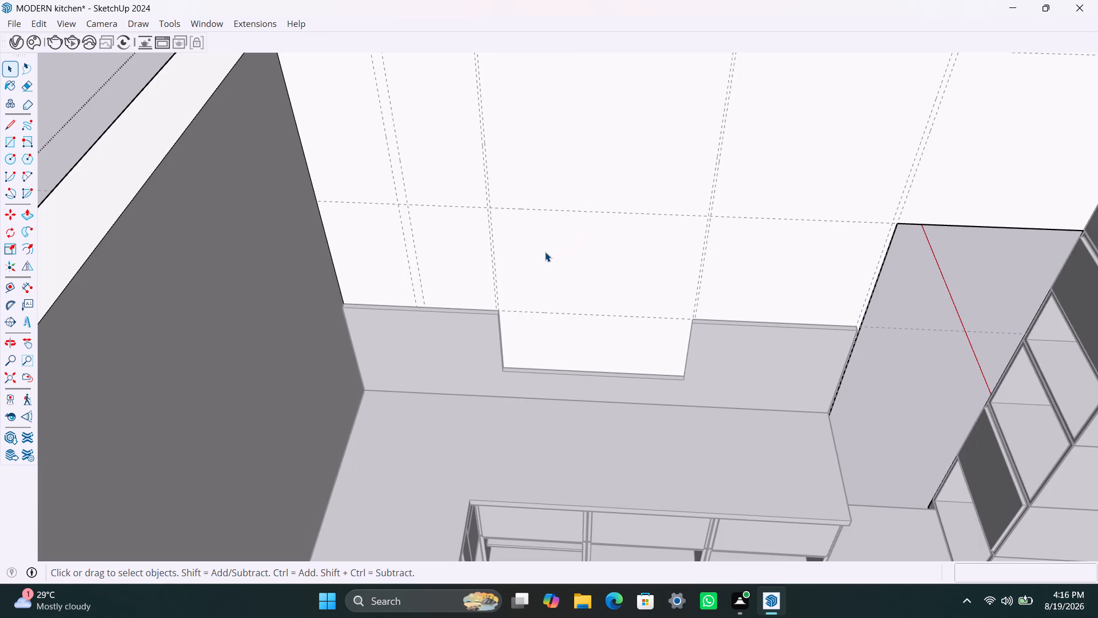
pyautogui.scroll(-5, 545, 252)
pyautogui.scroll(4, 514, 242)
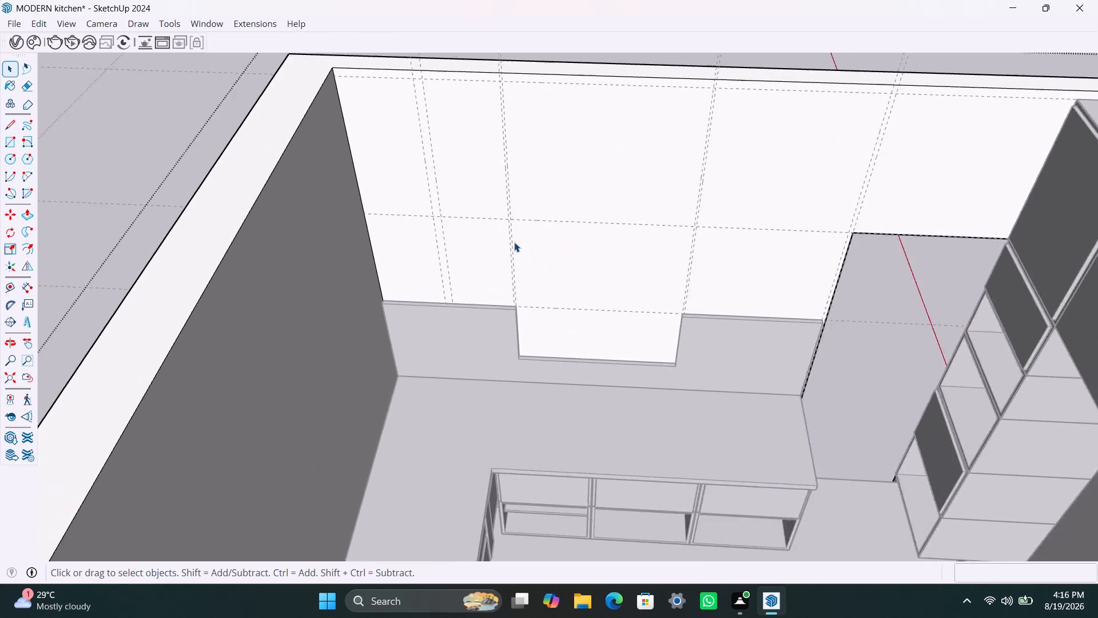
pyautogui.scroll(3, 514, 242)
pyautogui.doubleClick(548, 236)
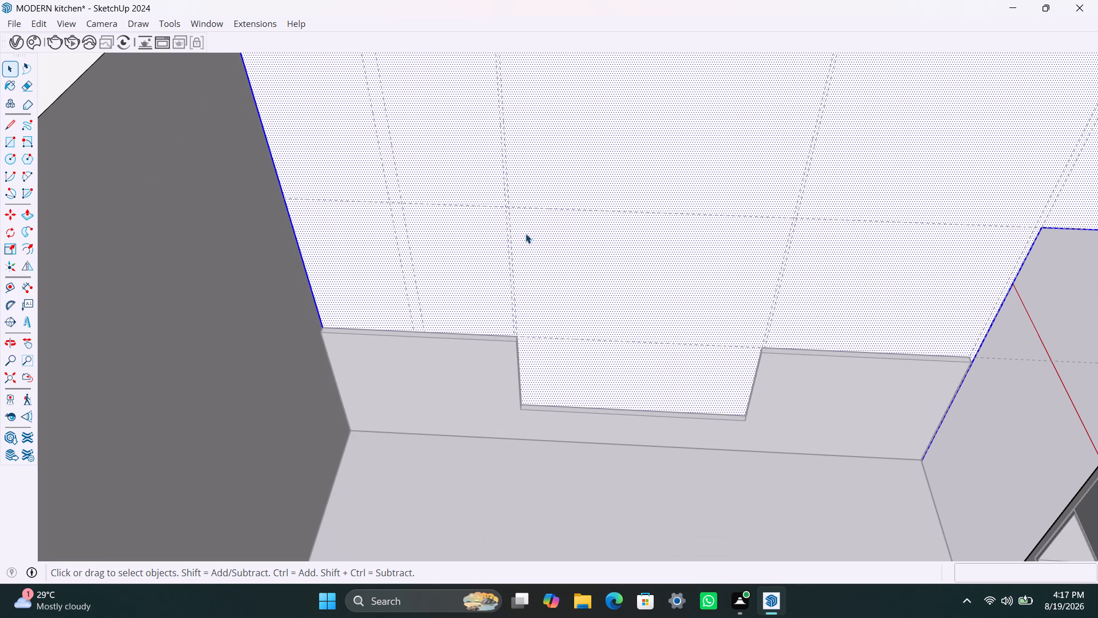
pyautogui.press('r')
pyautogui.scroll(7, 516, 221)
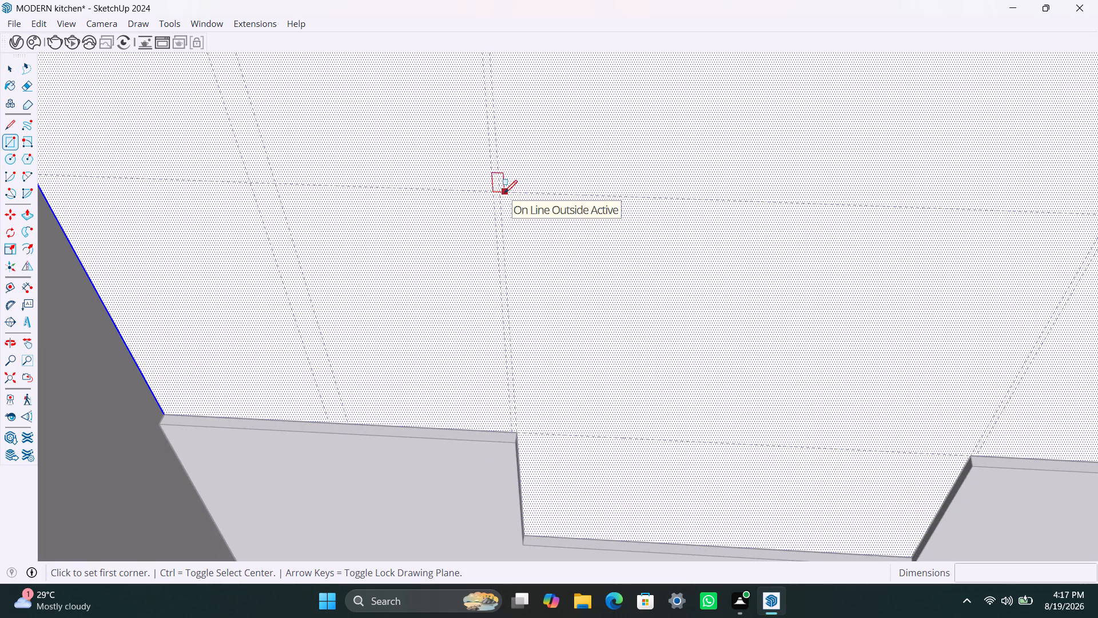
pyautogui.click(501, 193)
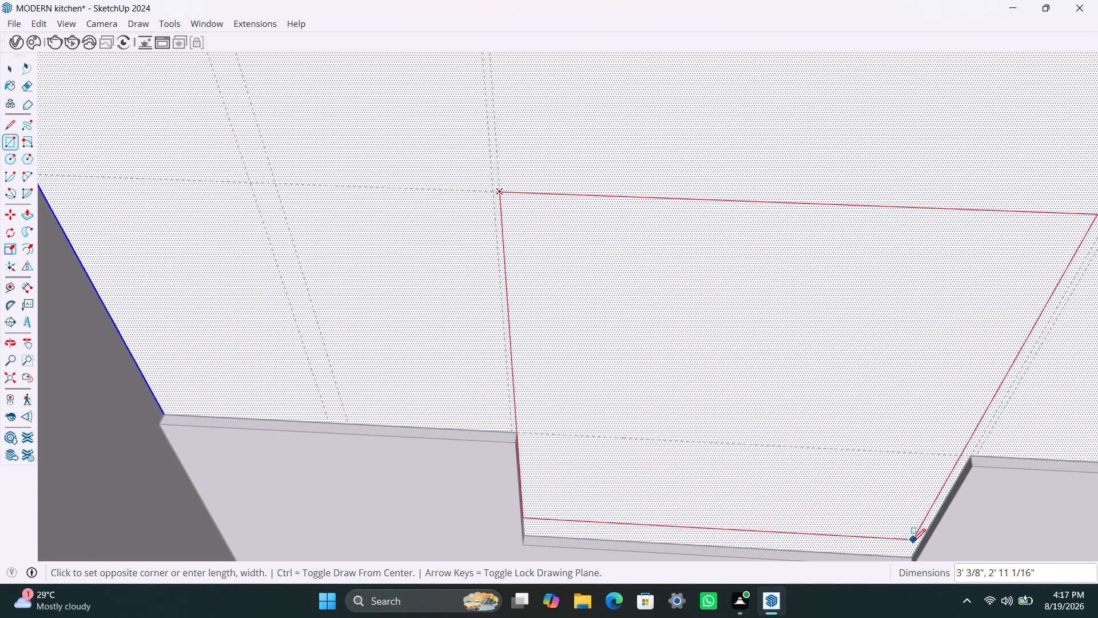
pyautogui.click(911, 554)
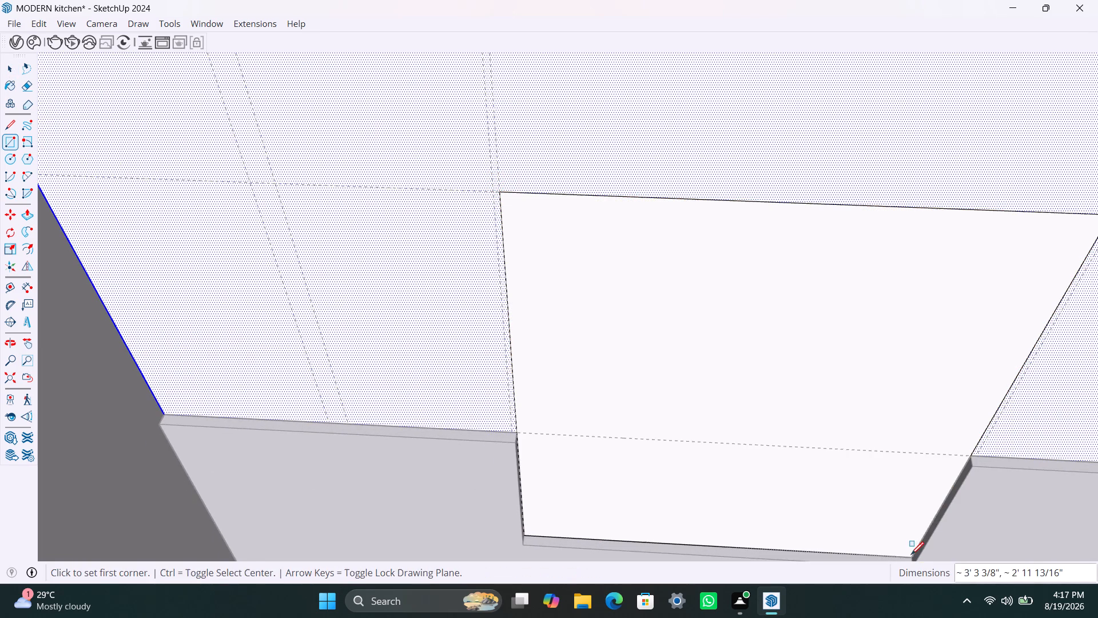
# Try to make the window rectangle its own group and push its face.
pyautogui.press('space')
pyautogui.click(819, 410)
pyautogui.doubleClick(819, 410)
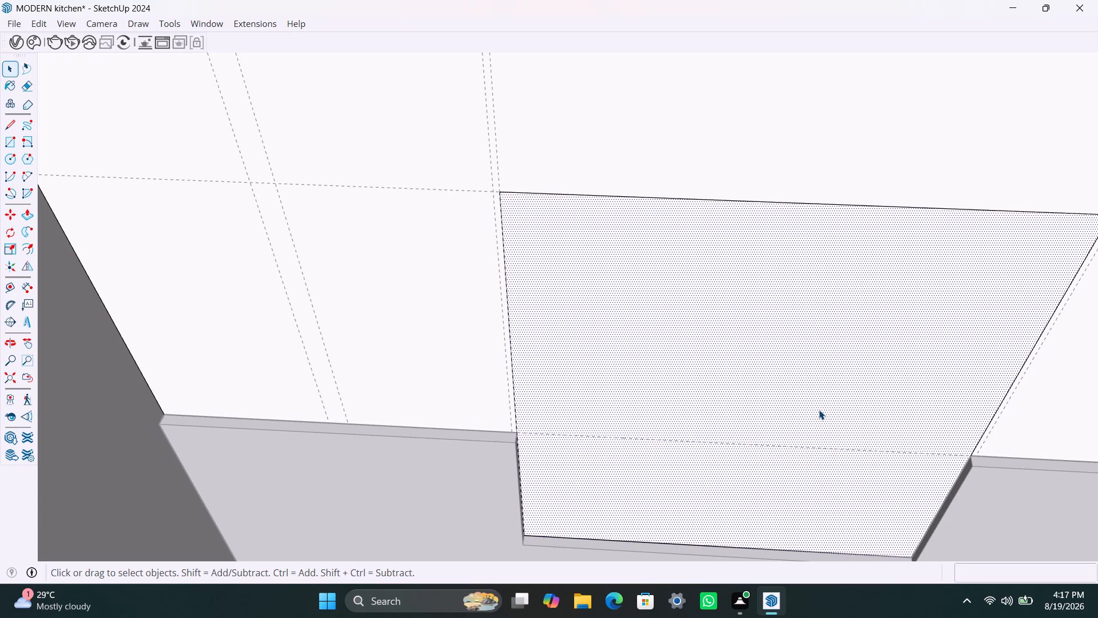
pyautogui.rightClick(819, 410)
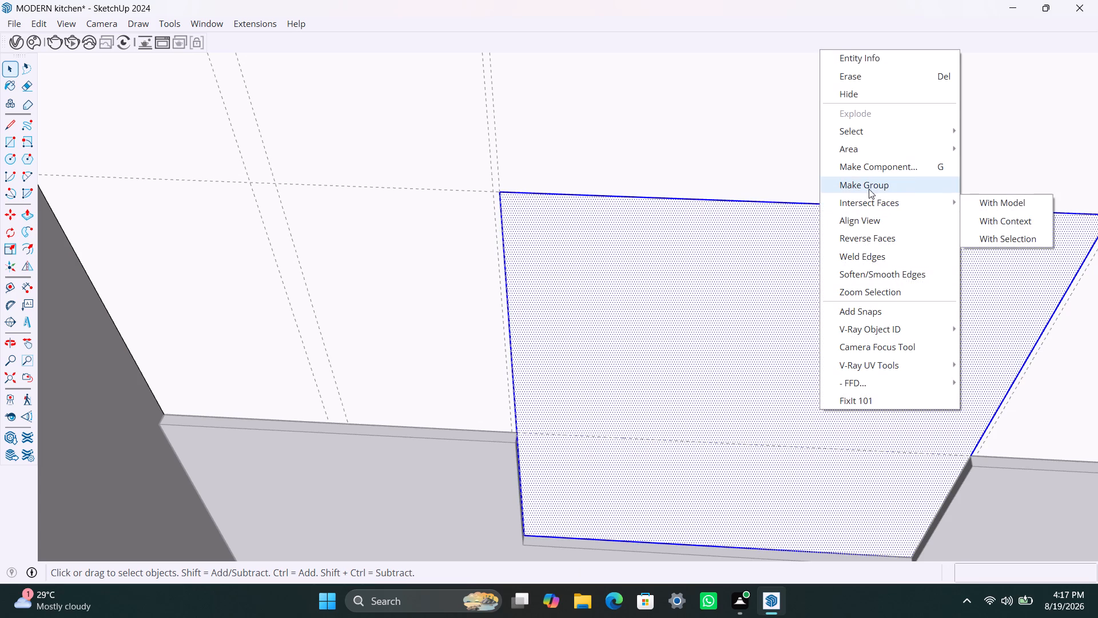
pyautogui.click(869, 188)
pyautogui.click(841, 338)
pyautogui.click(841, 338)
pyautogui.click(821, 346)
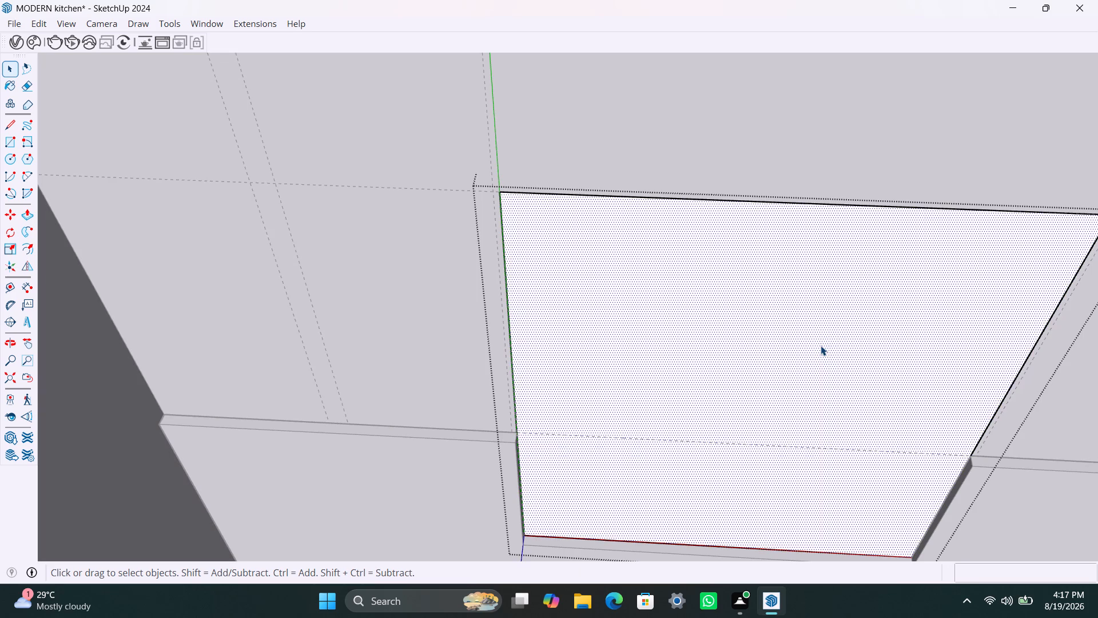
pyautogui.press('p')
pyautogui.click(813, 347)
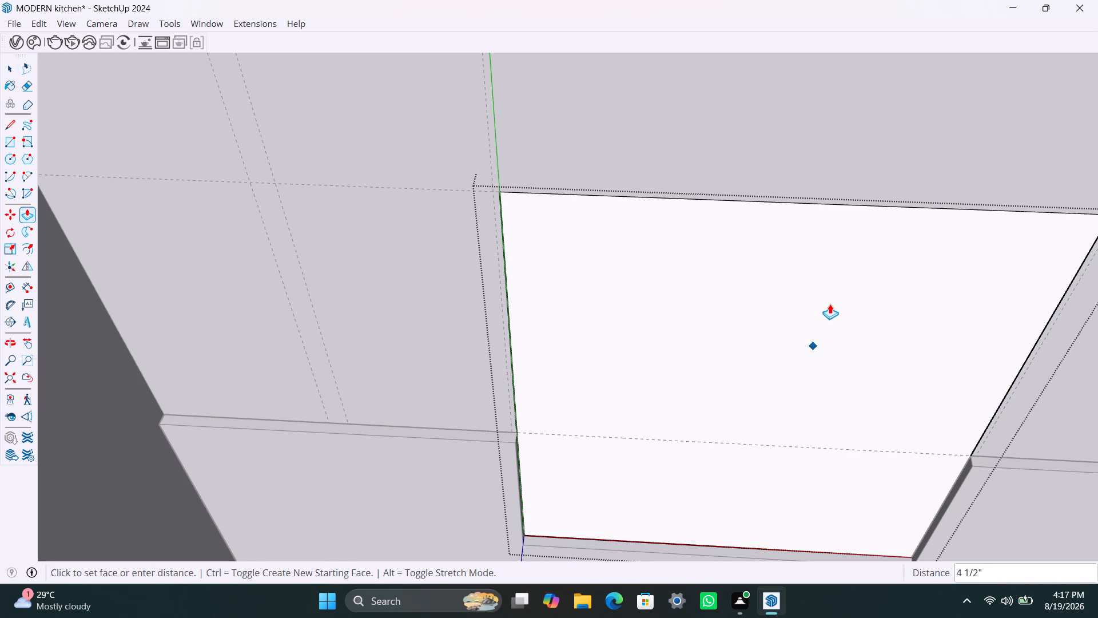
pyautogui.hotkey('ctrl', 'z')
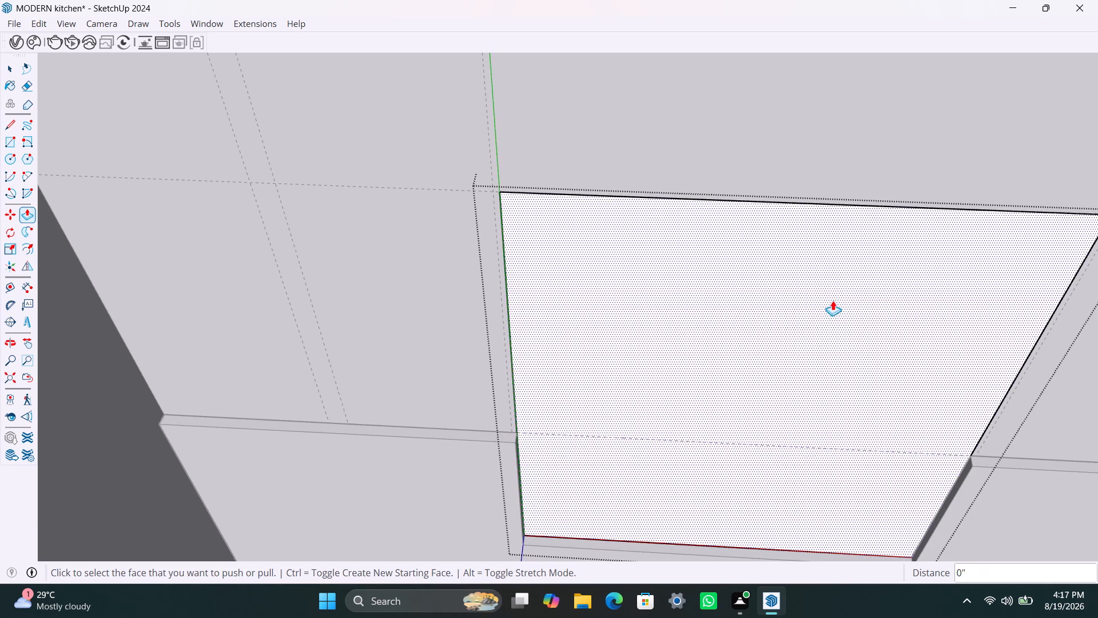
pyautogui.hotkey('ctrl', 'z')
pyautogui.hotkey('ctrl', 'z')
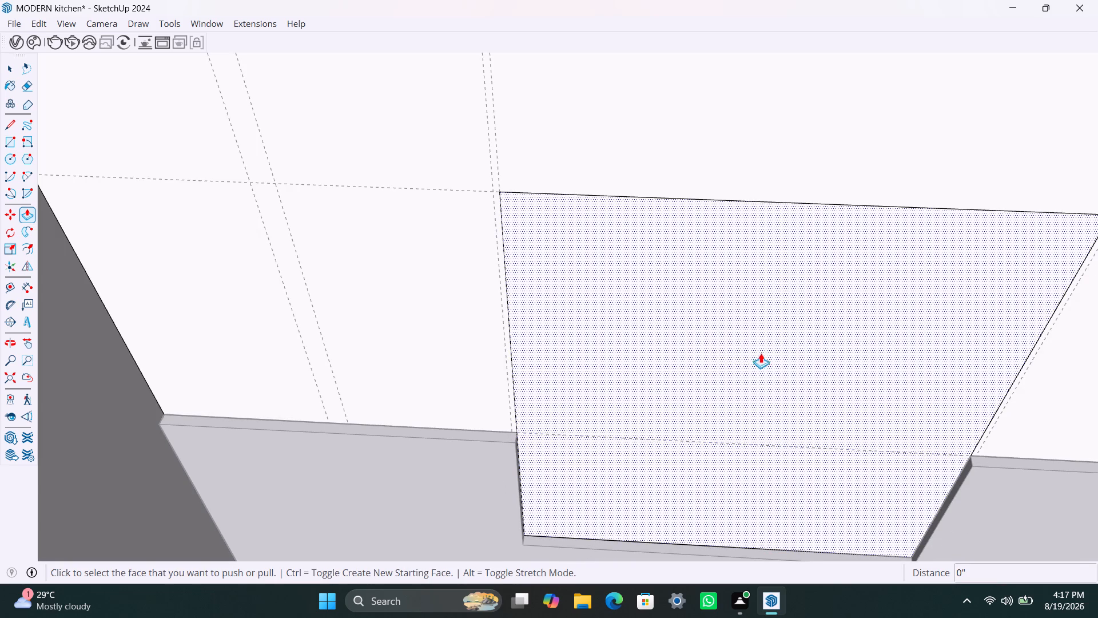
# Push the window rectangle 4 1/2" through the wall to cut the opening, and leave the wall group.
pyautogui.click(716, 347)
pyautogui.click(755, 276)
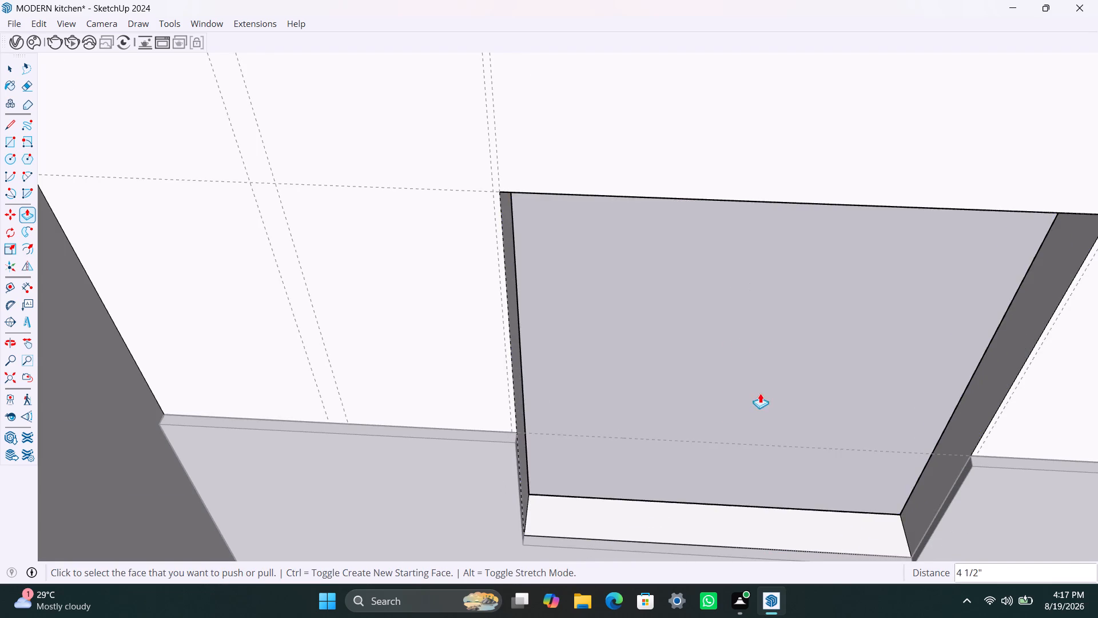
pyautogui.scroll(-20, 760, 393)
pyautogui.scroll(-6, 760, 393)
pyautogui.press('space')
pyautogui.click(465, 324)
pyautogui.scroll(-4, 554, 397)
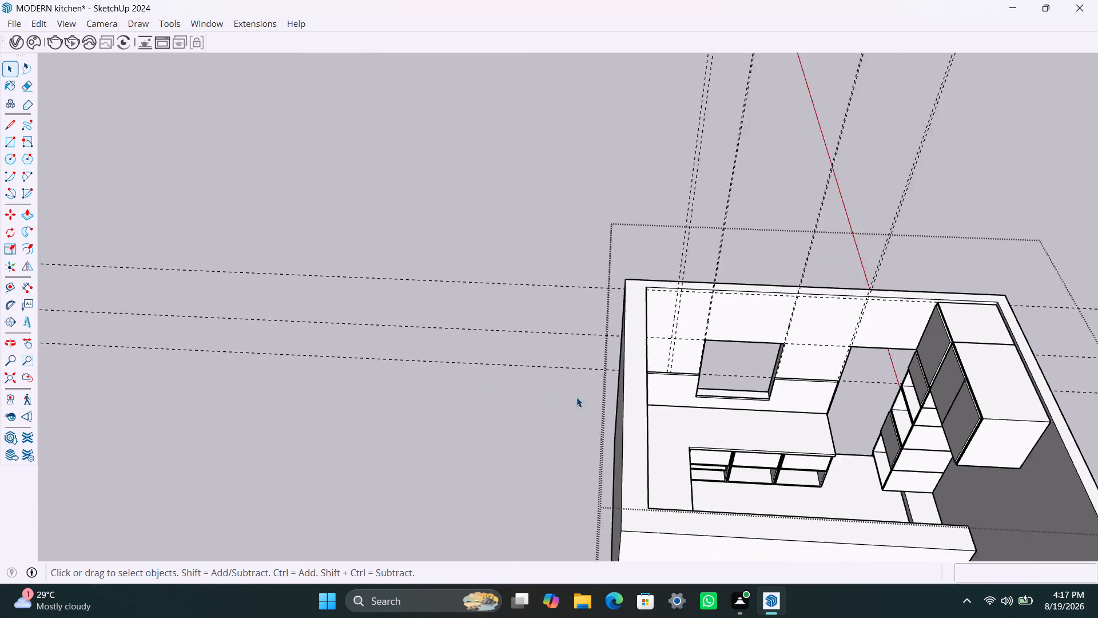
pyautogui.scroll(-2, 576, 397)
pyautogui.moveTo(702, 360); pyautogui.dragTo(543, 265, button='middle')
pyautogui.scroll(-4, 799, 443)
pyautogui.click(1017, 284)
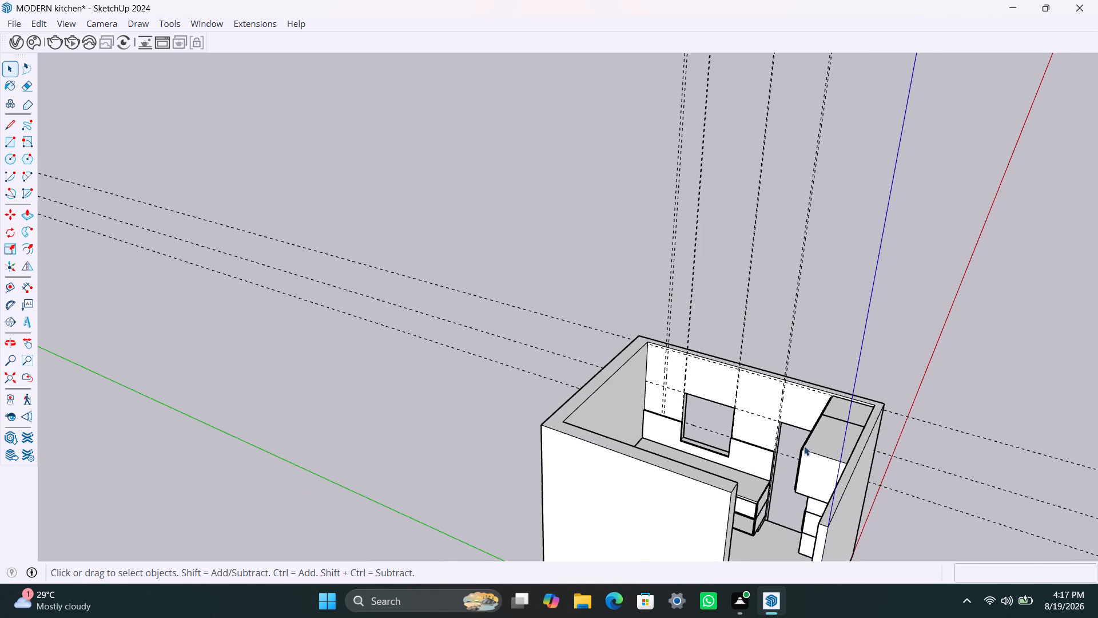
# Save the model.
pyautogui.scroll(-4, 799, 447)
pyautogui.moveTo(703, 433); pyautogui.dragTo(810, 423, button='middle')
pyautogui.scroll(3, 710, 419)
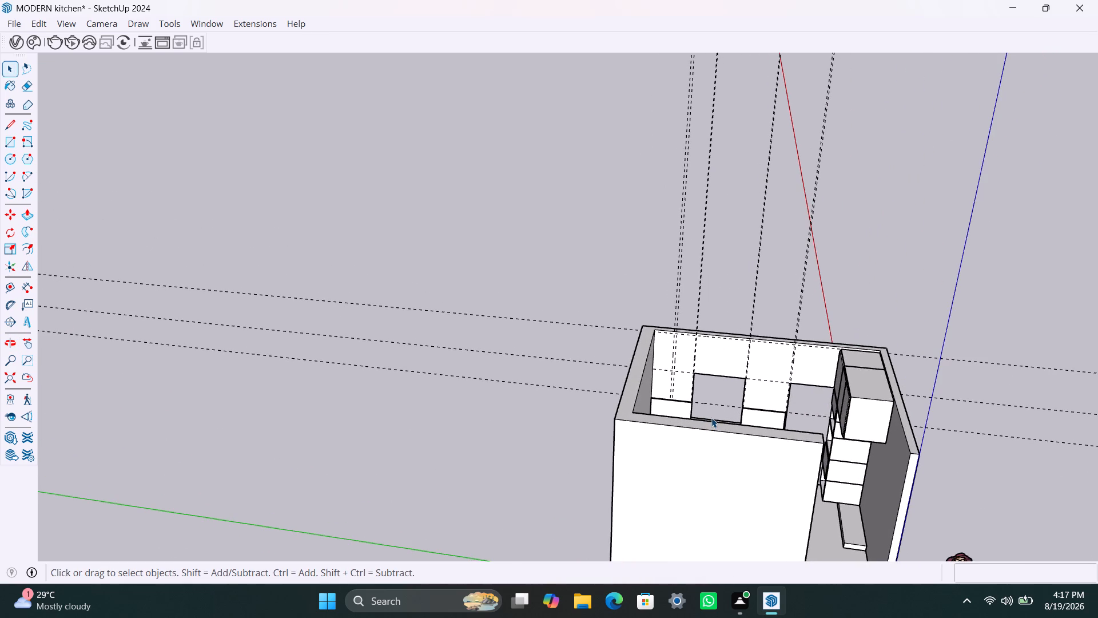
pyautogui.hotkey('ctrl', 's')
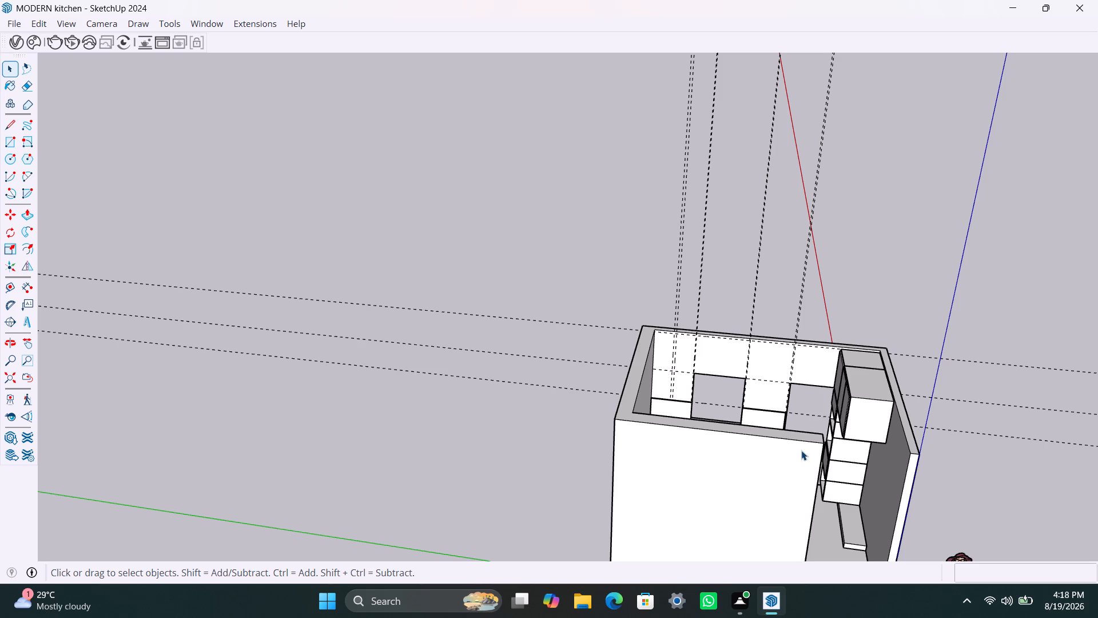
pyautogui.hotkey('ctrl', 's')
pyautogui.hotkey('ctrl', 's')
# Examine the window opening, the notched backsplash and the countertop from several angles.
pyautogui.scroll(-4, 772, 389)
pyautogui.scroll(4, 705, 420)
pyautogui.moveTo(705, 405); pyautogui.dragTo(705, 405, button='middle')
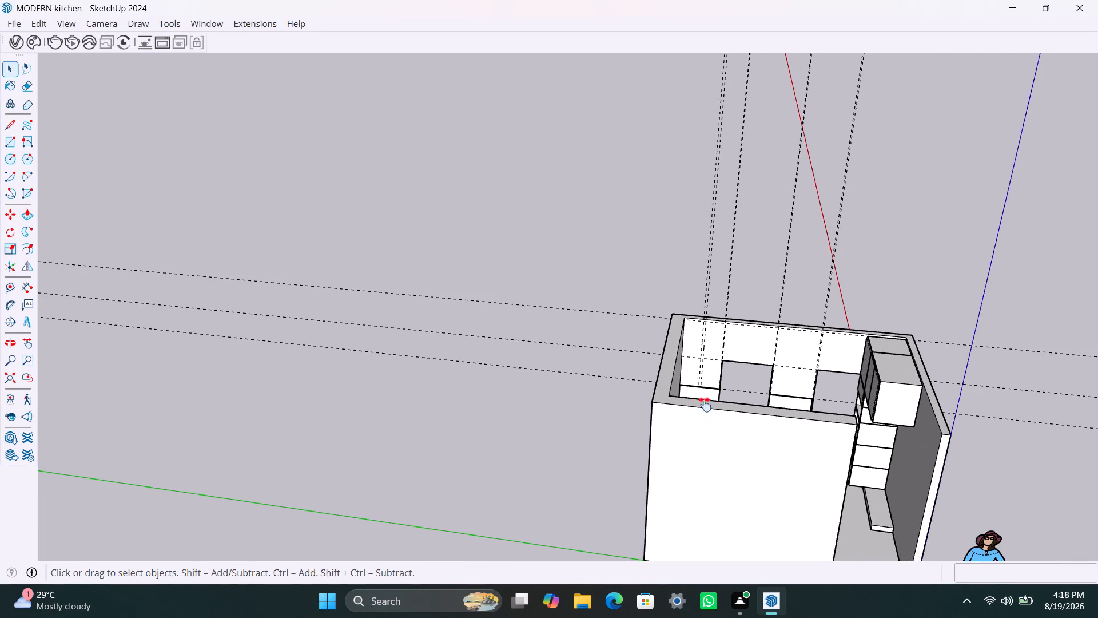
pyautogui.moveTo(705, 405); pyautogui.dragTo(582, 407, button='middle')
pyautogui.scroll(4, 662, 399)
pyautogui.moveTo(682, 405); pyautogui.dragTo(669, 463, button='middle')
pyautogui.scroll(6, 677, 431)
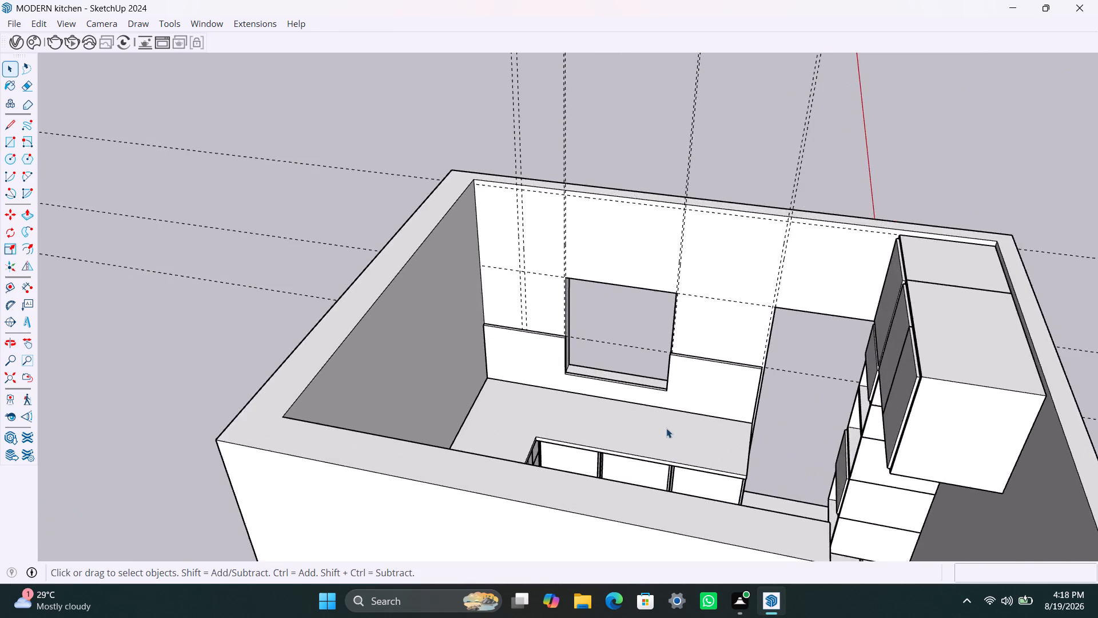
pyautogui.scroll(4, 666, 428)
pyautogui.moveTo(663, 422); pyautogui.dragTo(746, 438, button='middle')
pyautogui.scroll(3, 616, 418)
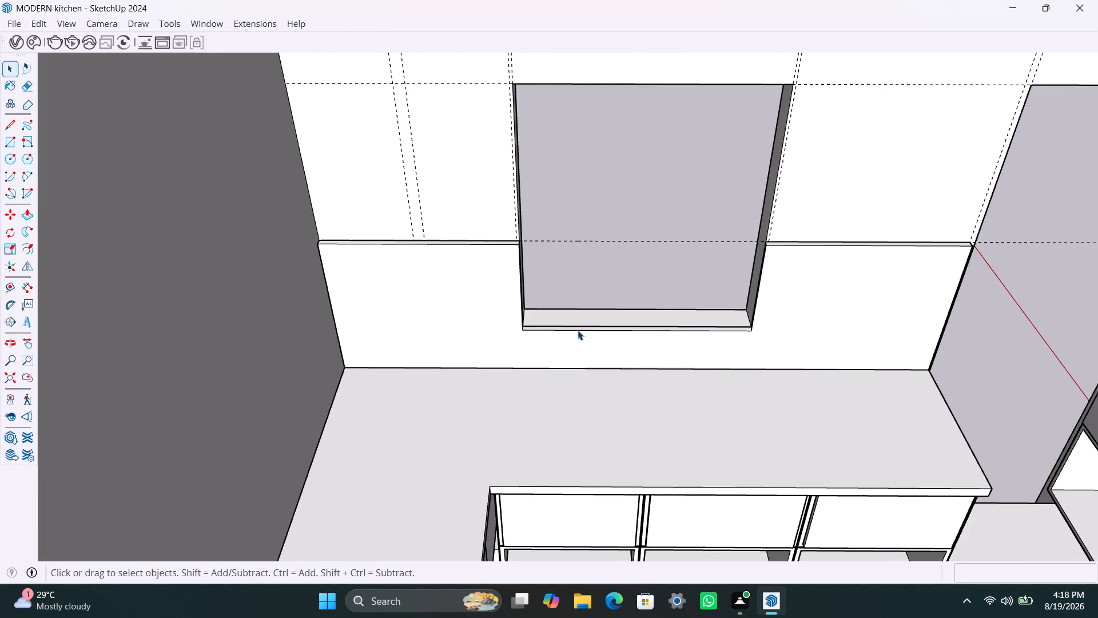
pyautogui.scroll(-4, 575, 334)
pyautogui.moveTo(556, 329); pyautogui.dragTo(505, 332, button='middle')
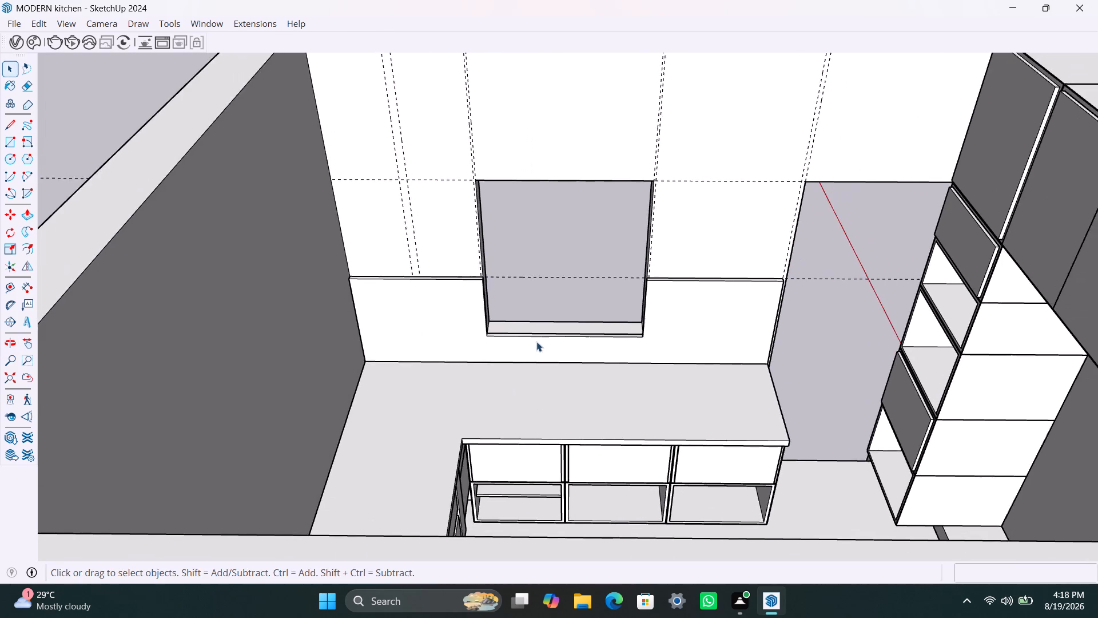
pyautogui.scroll(2, 538, 342)
pyautogui.moveTo(559, 352); pyautogui.dragTo(573, 356, button='middle')
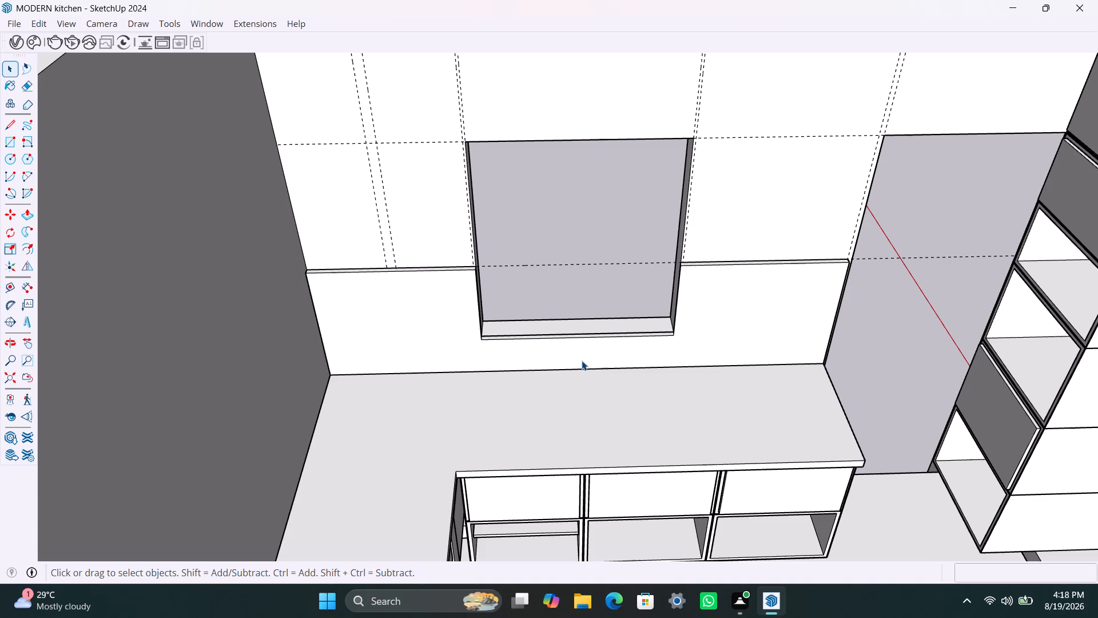
pyautogui.scroll(-2, 419, 296)
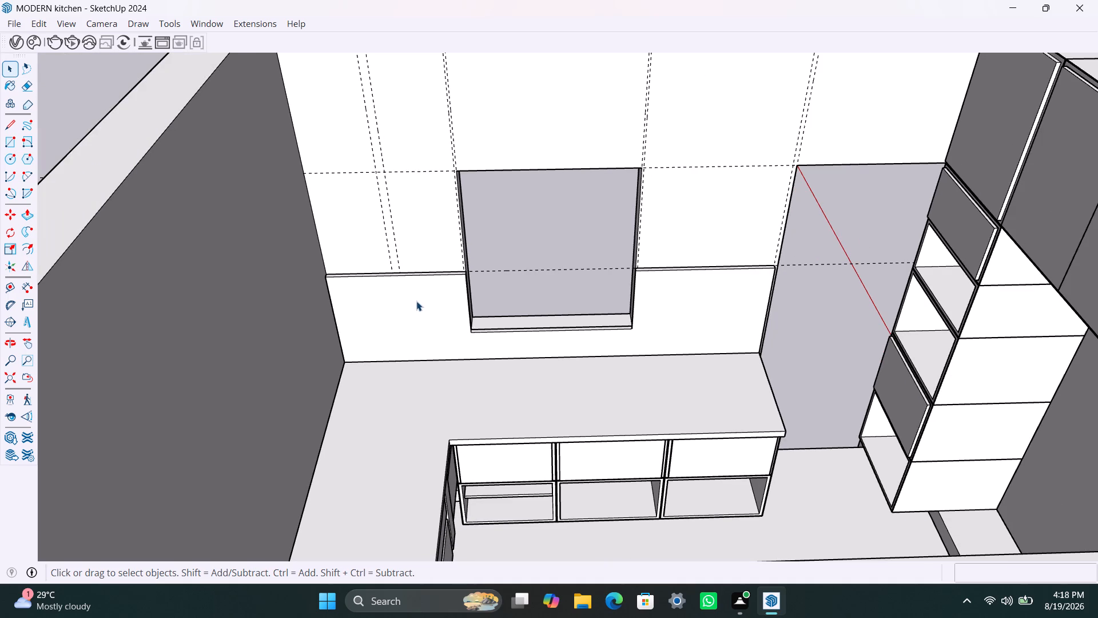
# Draw a rectangle on the wall above the backsplash, from the side-wall corner at the upper guide to the nearest vertical guide, and group it.
pyautogui.scroll(-2, 416, 301)
pyautogui.moveTo(419, 304); pyautogui.dragTo(527, 335, button='middle')
pyautogui.scroll(2, 459, 272)
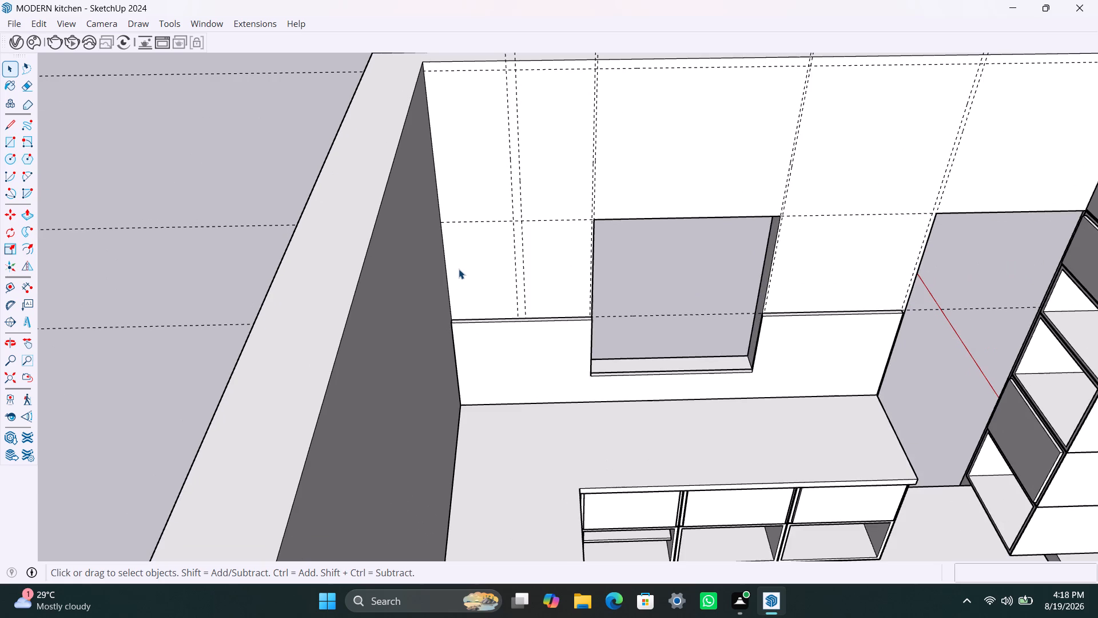
pyautogui.press('r')
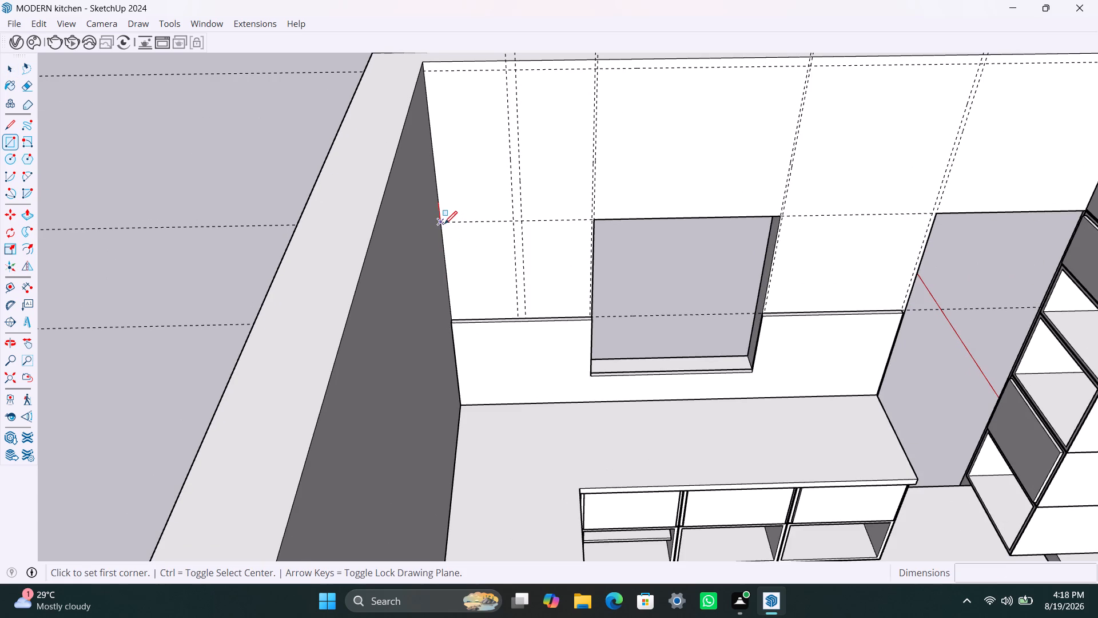
pyautogui.click(444, 224)
pyautogui.click(518, 316)
pyautogui.press('space')
pyautogui.doubleClick(502, 287)
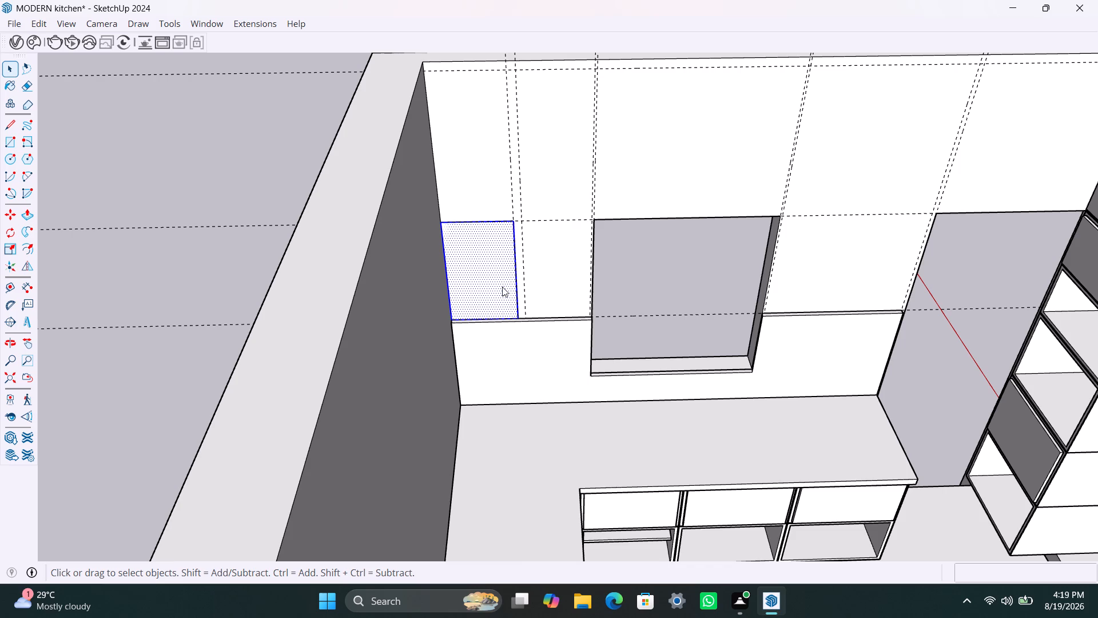
pyautogui.rightClick(502, 287)
pyautogui.click(563, 415)
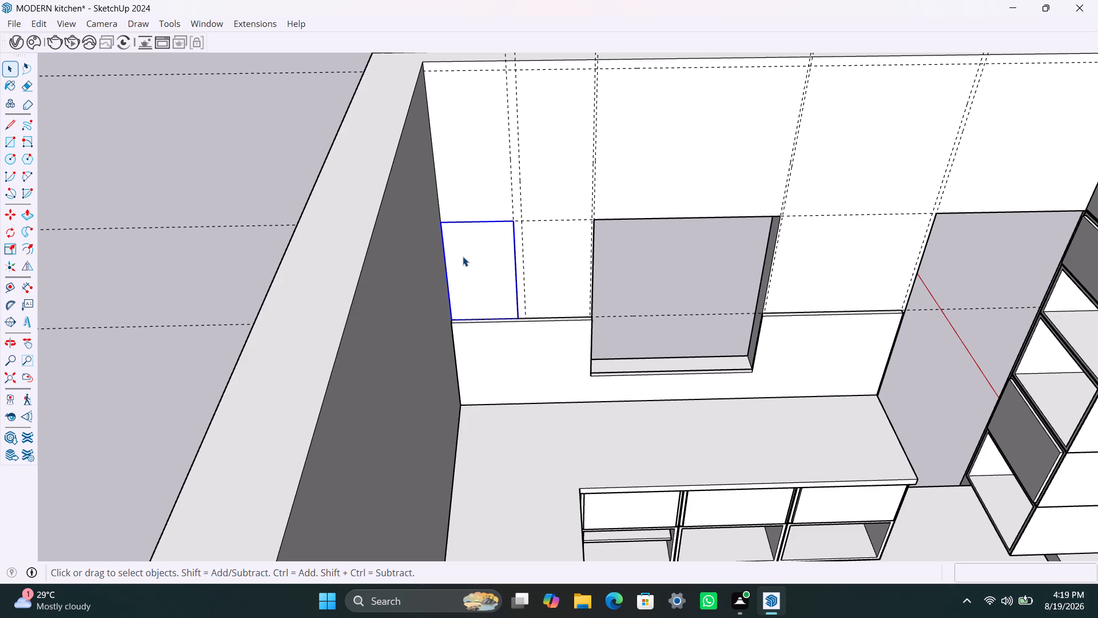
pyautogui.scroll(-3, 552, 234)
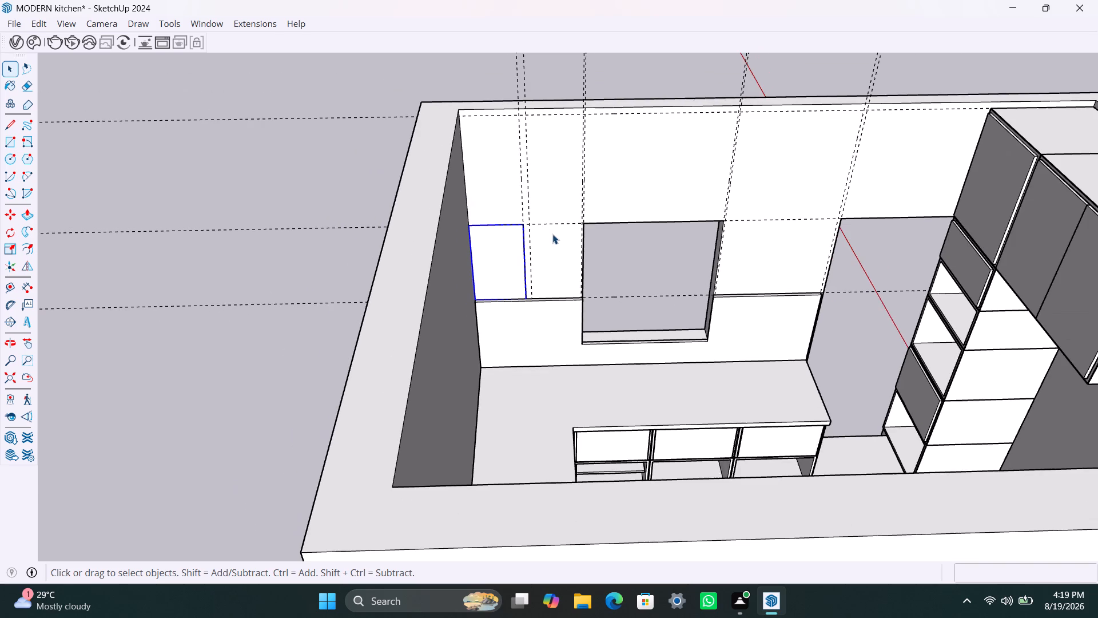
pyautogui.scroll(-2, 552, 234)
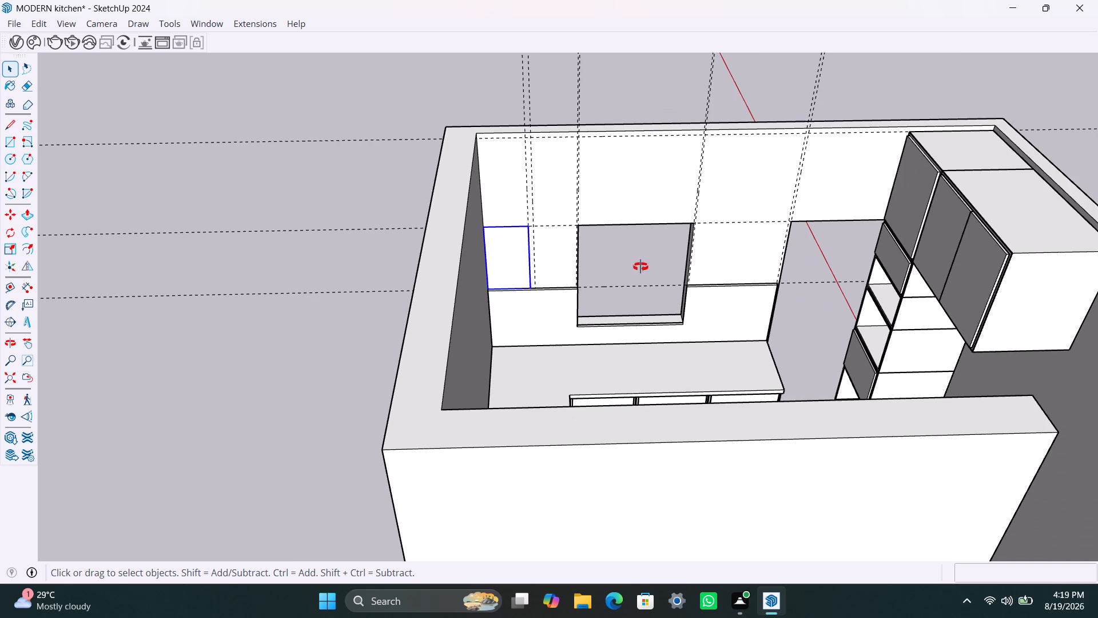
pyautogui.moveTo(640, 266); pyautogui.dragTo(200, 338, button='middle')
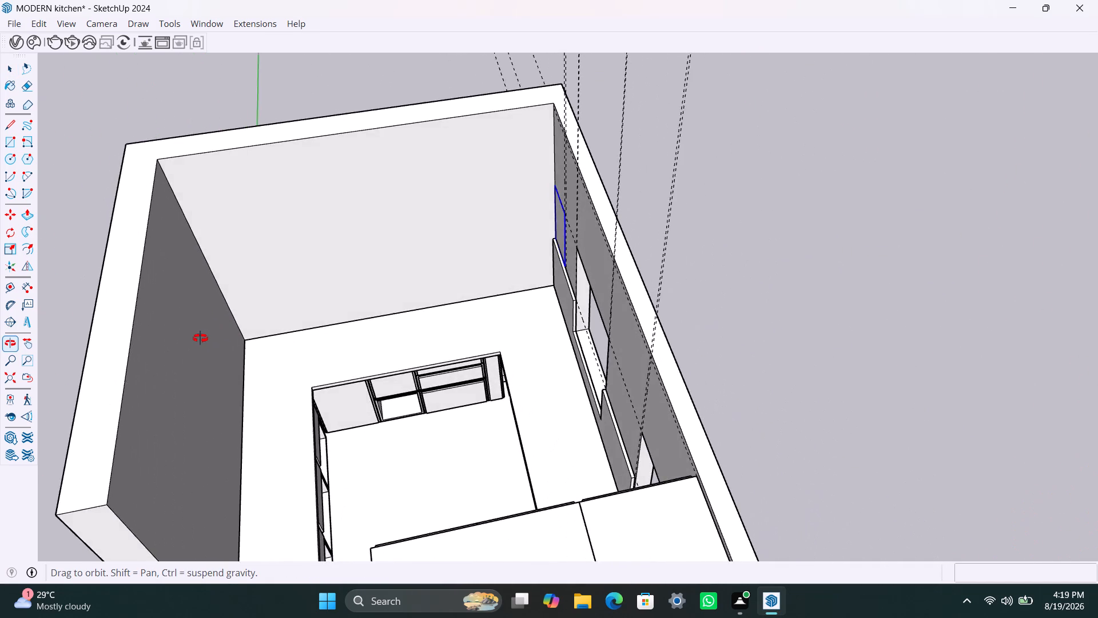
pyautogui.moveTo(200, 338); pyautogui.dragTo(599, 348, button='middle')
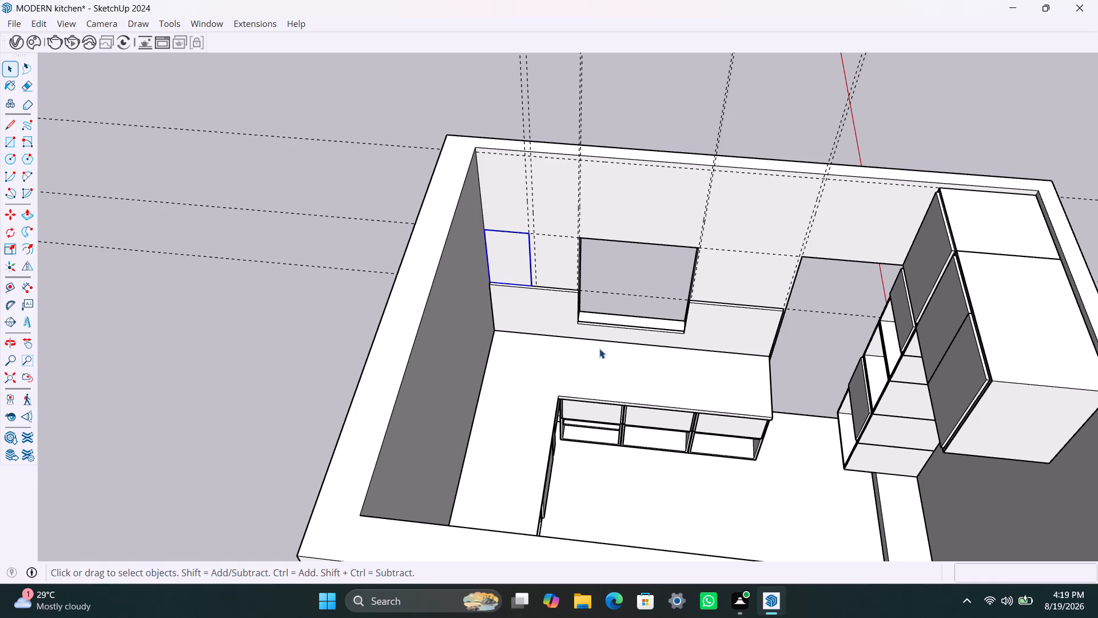
# Extrude the grouped rectangle in the side-wall corner above the backsplash 500 mm out from the wall.
pyautogui.scroll(-2, 511, 263)
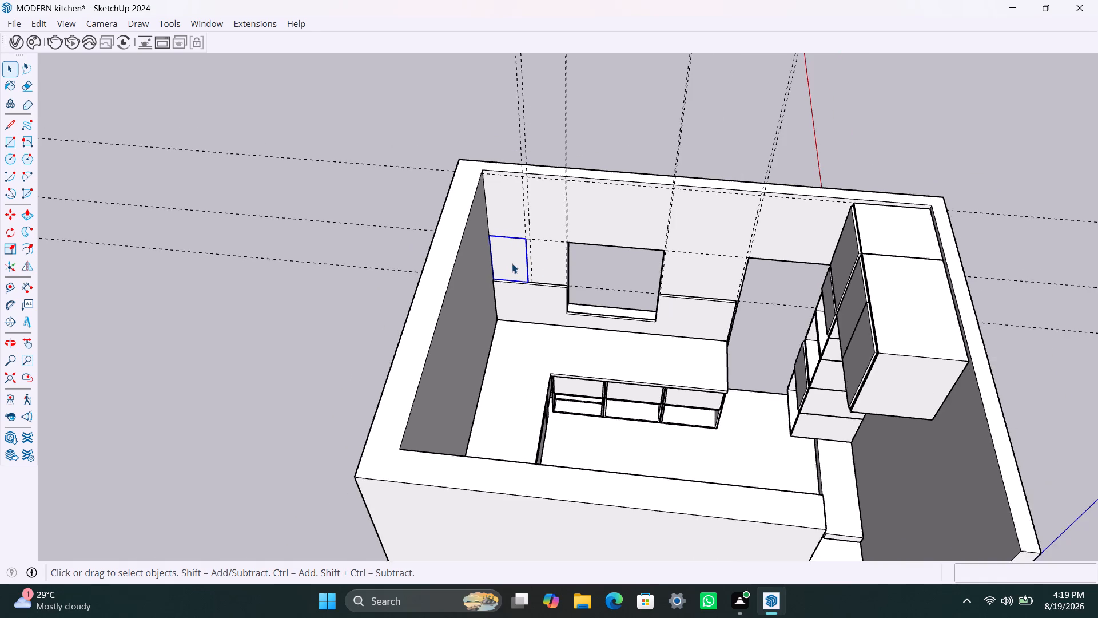
pyautogui.scroll(7, 512, 263)
pyautogui.tripleClick(513, 263)
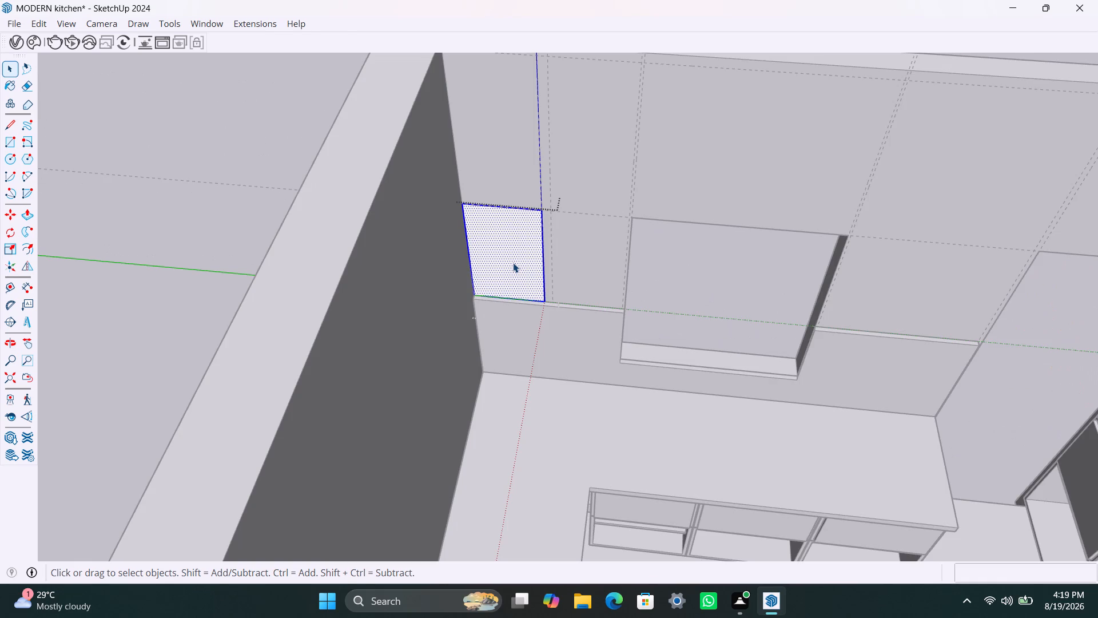
pyautogui.press('p')
pyautogui.click(513, 263)
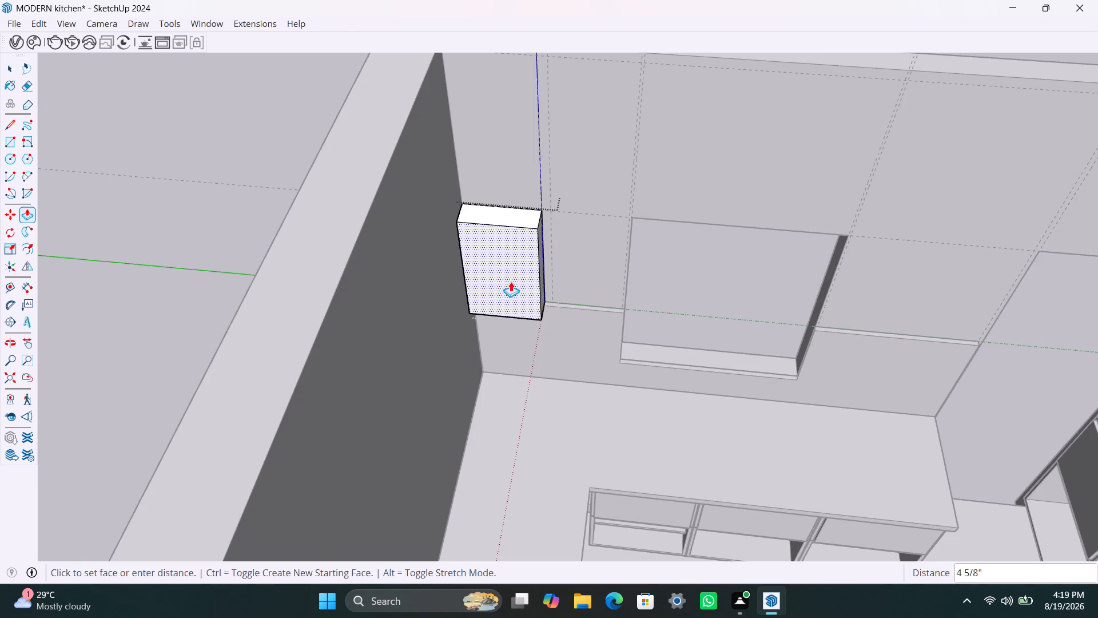
pyautogui.write('50')
pyautogui.write('0MM')
pyautogui.press('Return')
pyautogui.press('space')
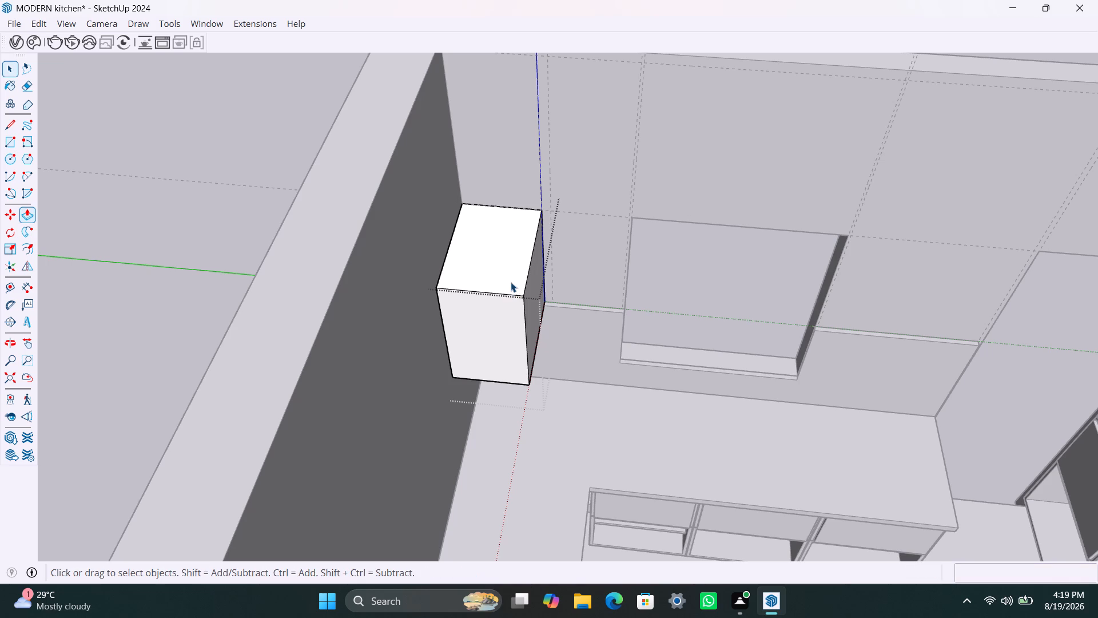
pyautogui.scroll(-4, 526, 304)
pyautogui.moveTo(516, 311); pyautogui.dragTo(495, 313, button='middle')
pyautogui.moveTo(515, 314); pyautogui.dragTo(554, 319, button='middle')
pyautogui.click(308, 208)
# Push the front face of the corner wall unit back 150 mm and leave its group.
pyautogui.scroll(3, 512, 316)
pyautogui.moveTo(529, 354); pyautogui.dragTo(504, 356, button='middle')
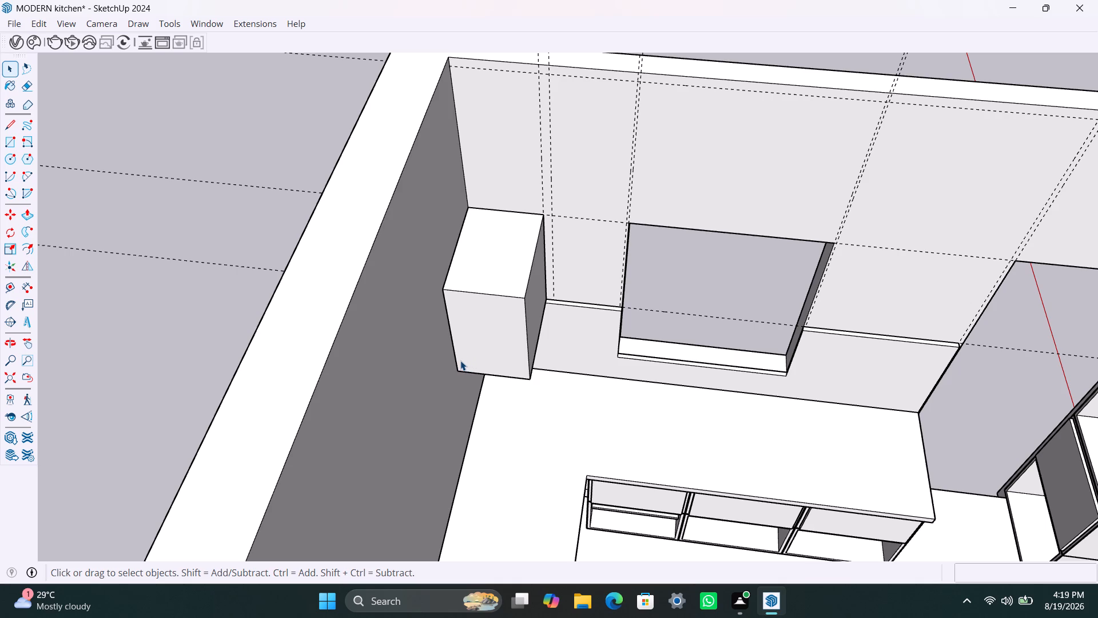
pyautogui.doubleClick(472, 348)
pyautogui.click(477, 347)
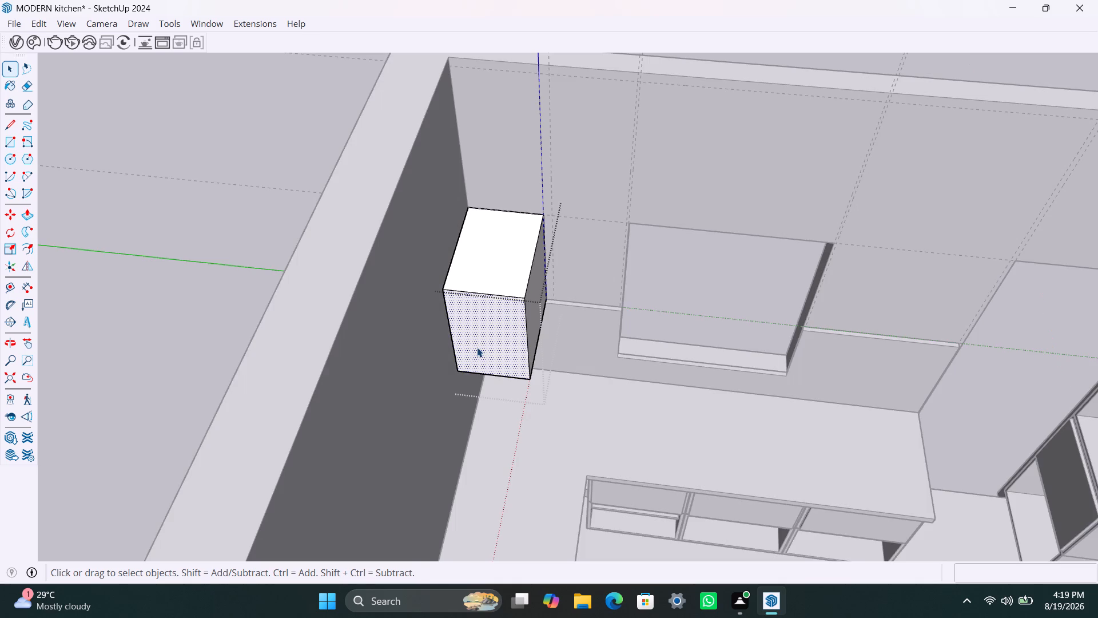
pyautogui.press('p')
pyautogui.click(477, 347)
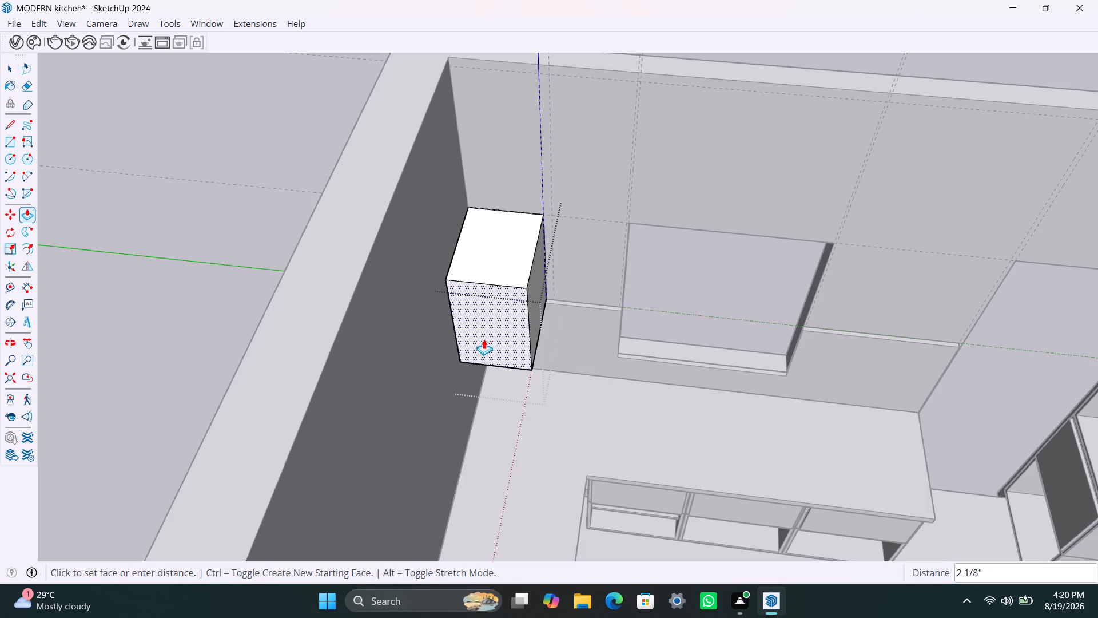
pyautogui.write('150MM')
pyautogui.press('Return')
pyautogui.press('space')
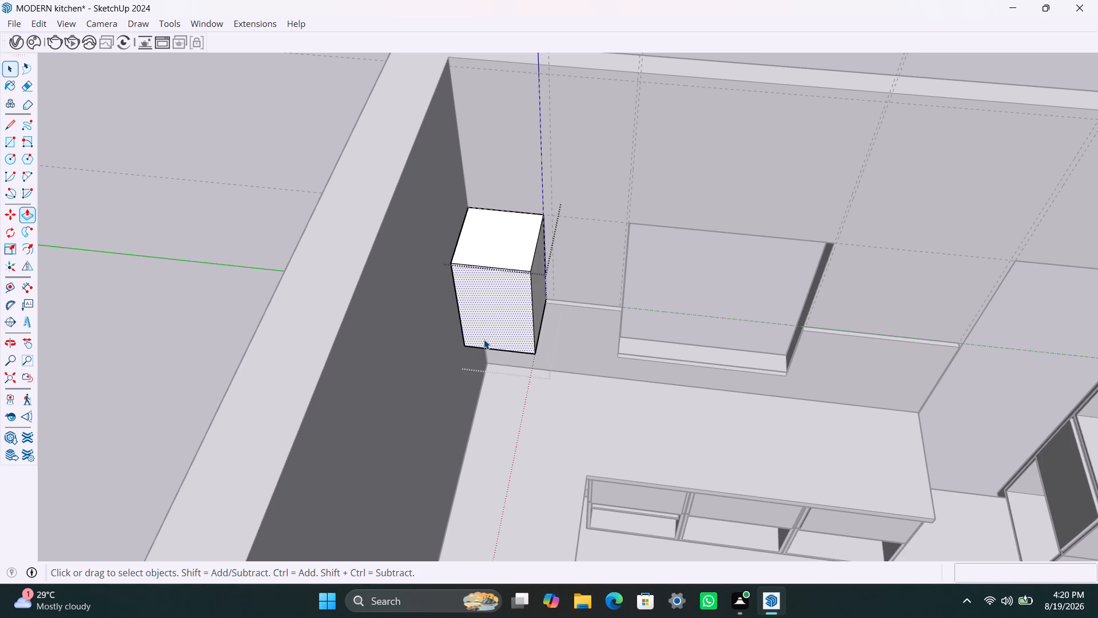
pyautogui.click(344, 229)
pyautogui.click(297, 216)
# Draw a rectangle about 1' 1 3/4" by 2' 5 1/2" from the topmost guide to the window's upper corner beside the corner unit, and group it.
pyautogui.scroll(-2, 491, 229)
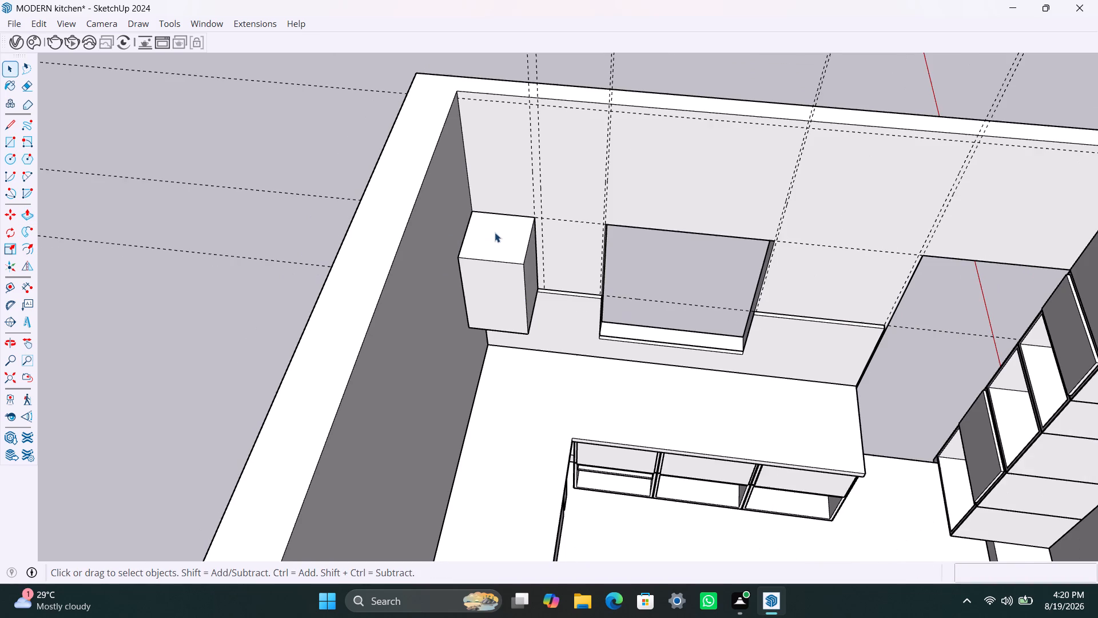
pyautogui.moveTo(500, 245); pyautogui.dragTo(523, 256, button='middle')
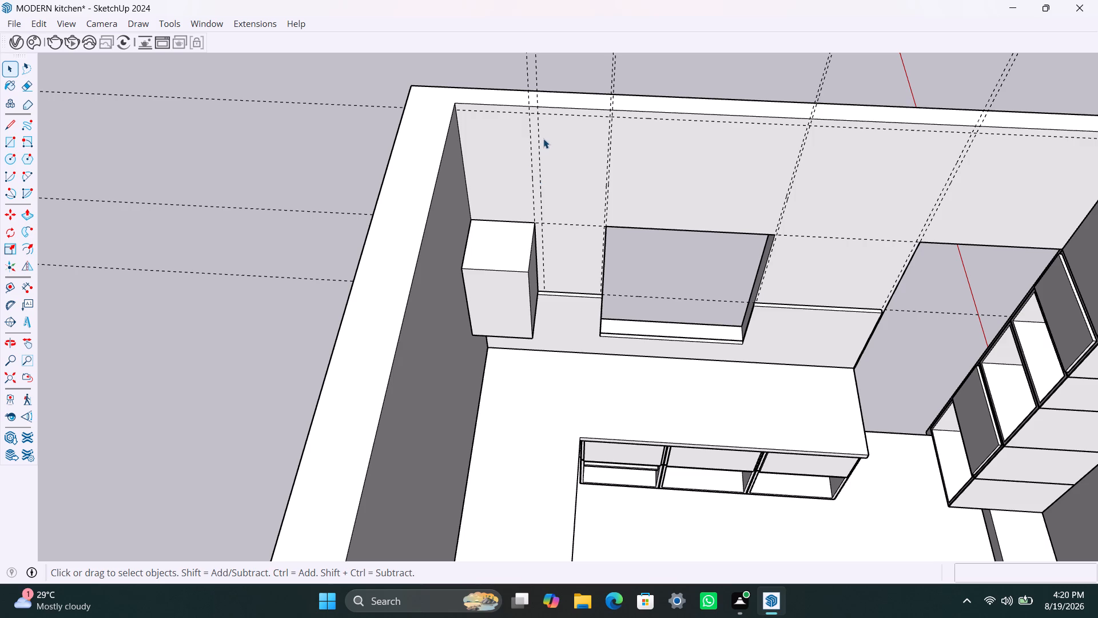
pyautogui.press('r')
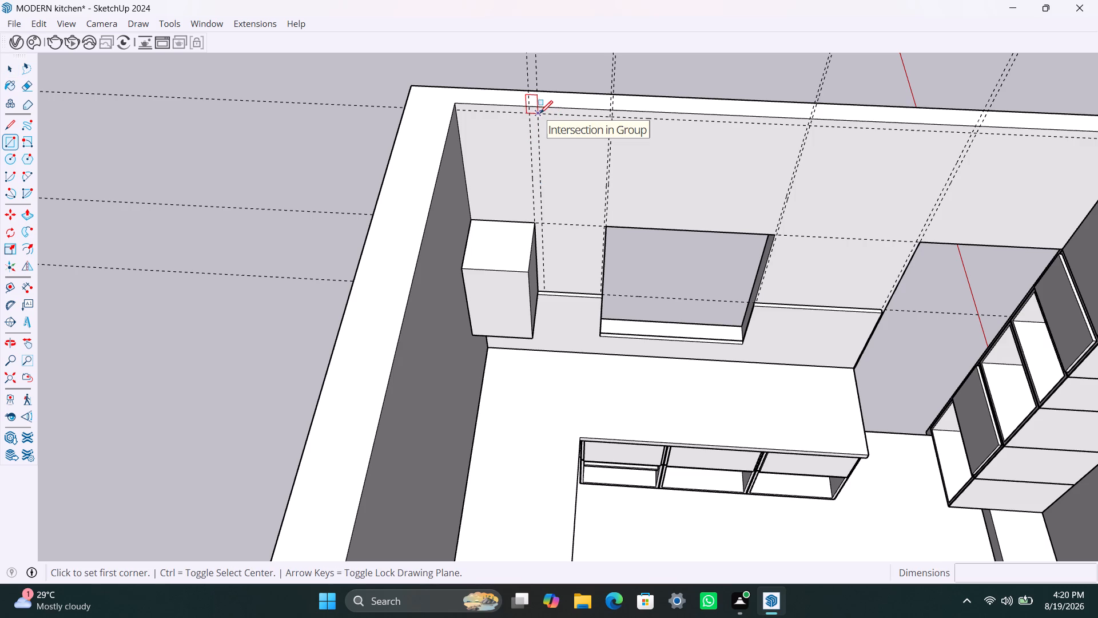
pyautogui.click(540, 113)
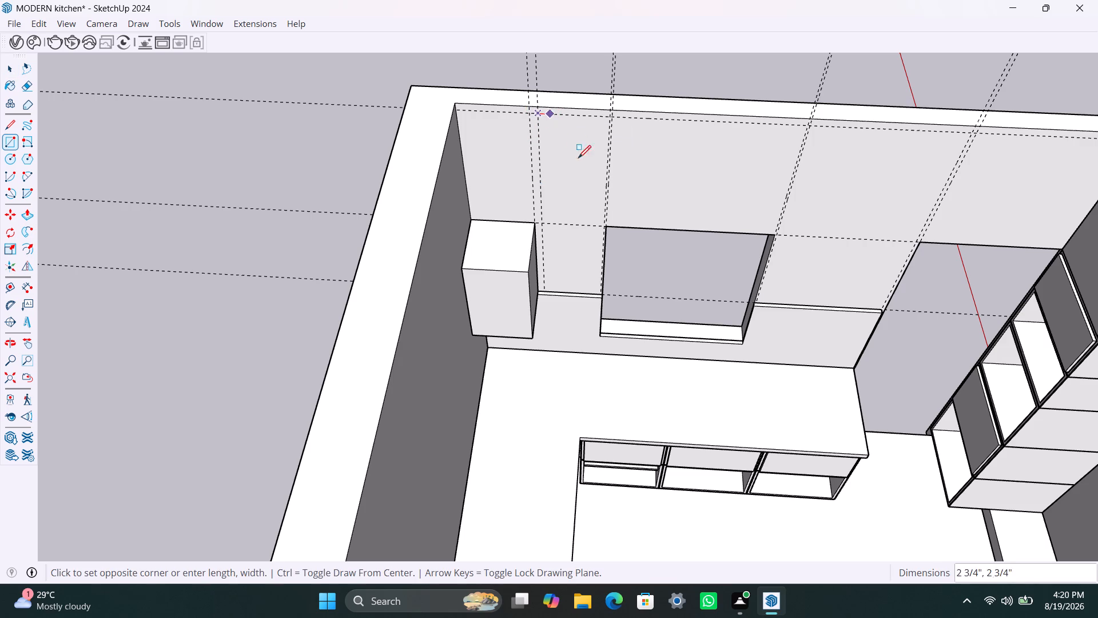
pyautogui.scroll(6, 602, 226)
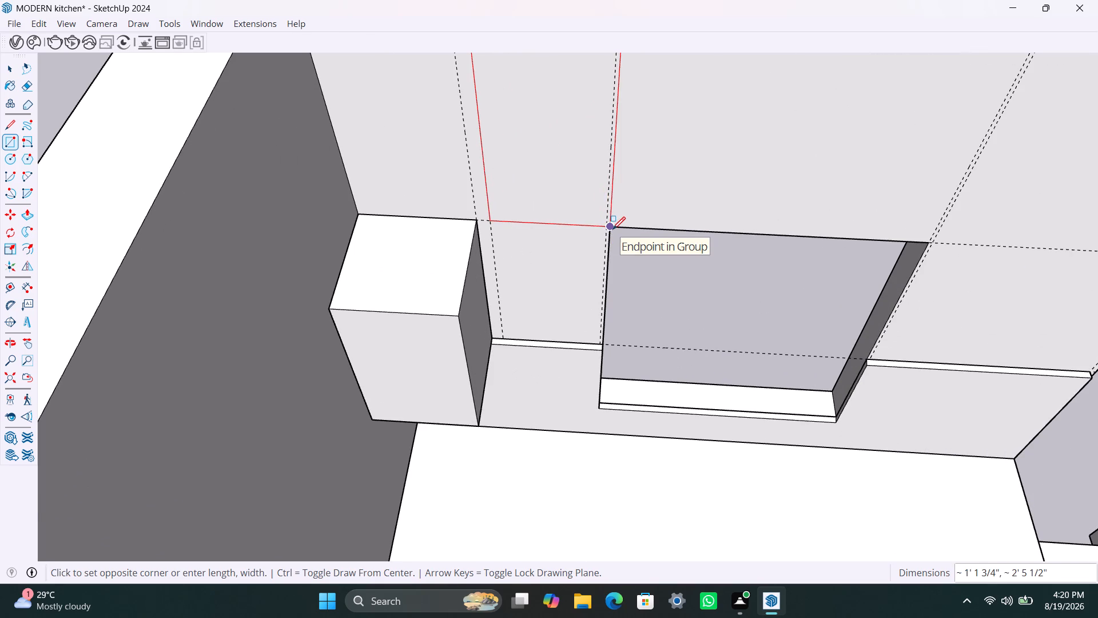
pyautogui.scroll(6, 612, 229)
pyautogui.click(607, 224)
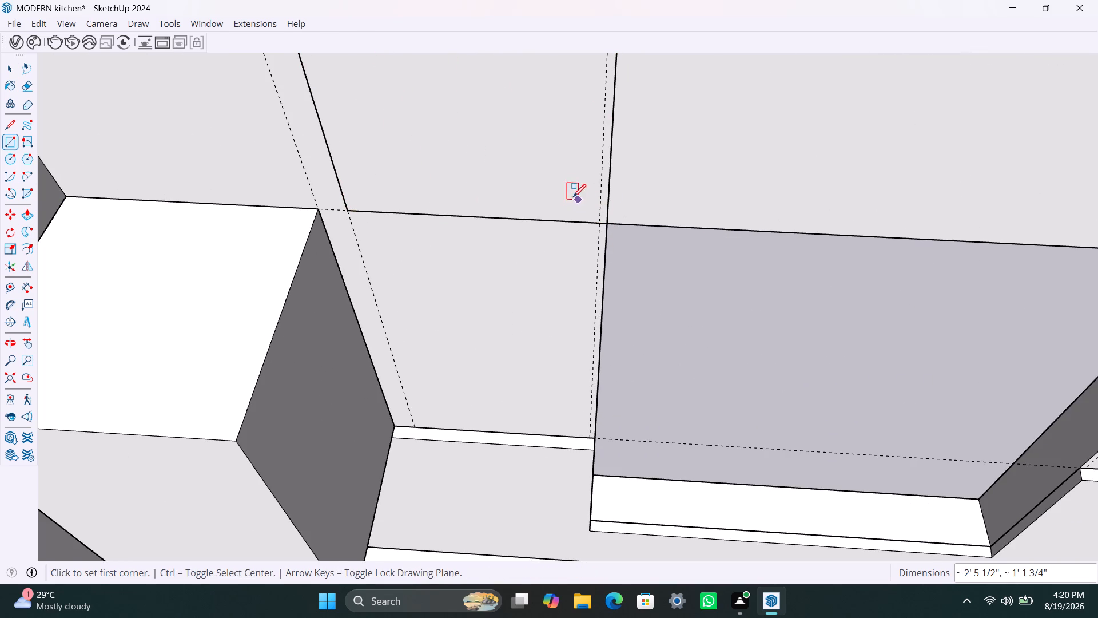
pyautogui.press('space')
pyautogui.doubleClick(567, 195)
pyautogui.rightClick(568, 196)
pyautogui.click(618, 338)
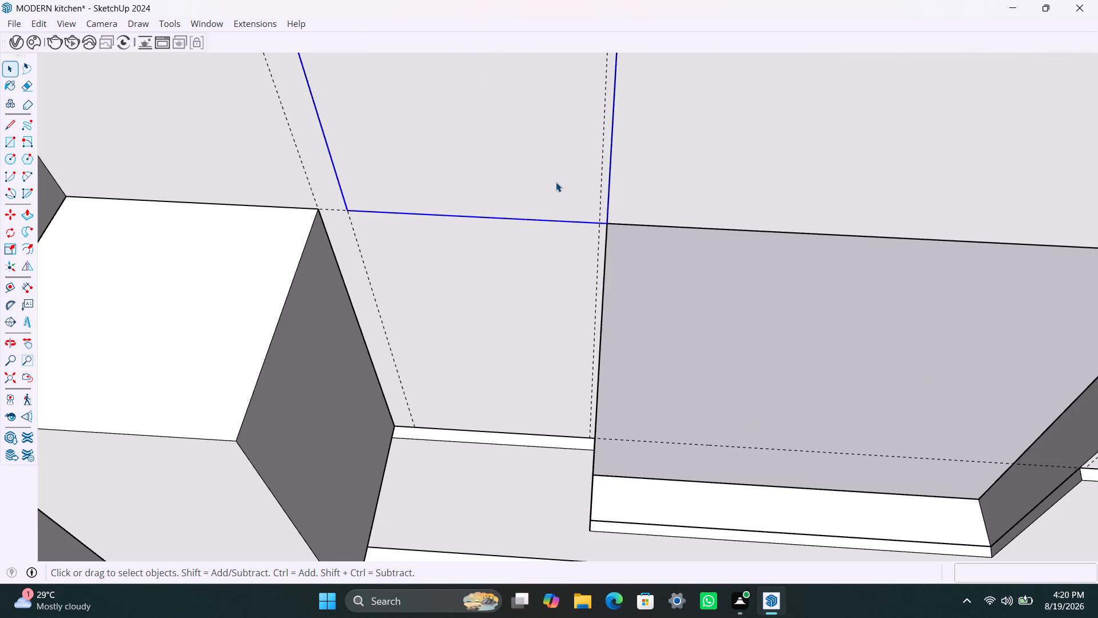
# Extrude the new upper rectangle flush with the front face of the corner wall unit, about 1' 1 3/4", and leave its group.
pyautogui.tripleClick(556, 182)
pyautogui.click(556, 181)
pyautogui.press('p')
pyautogui.click(556, 181)
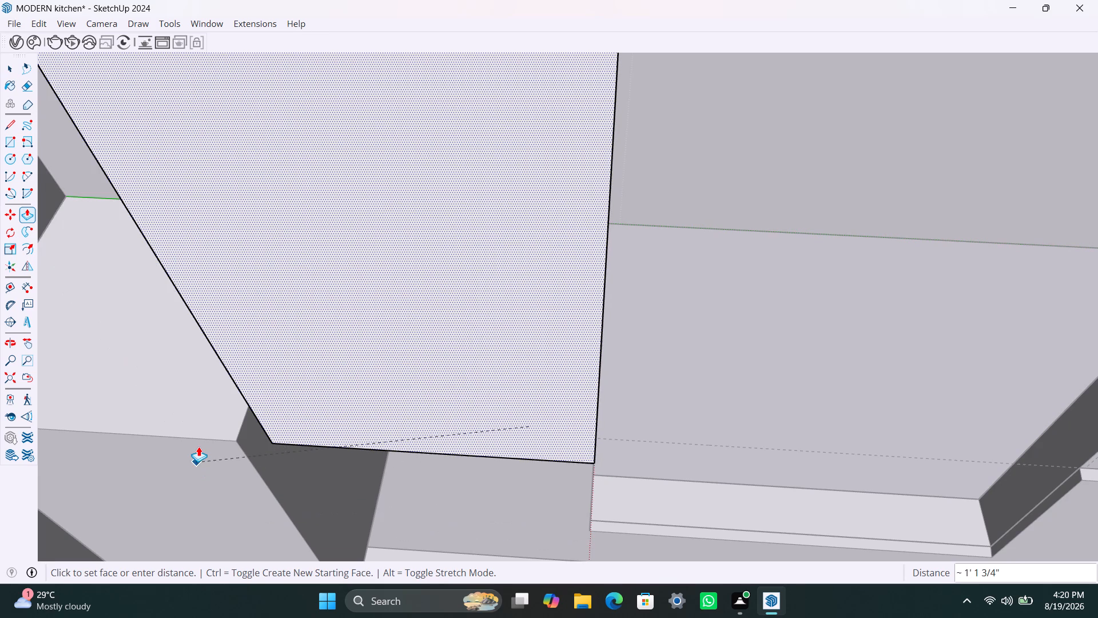
pyautogui.click(196, 445)
pyautogui.press('space')
pyautogui.scroll(-12, 366, 407)
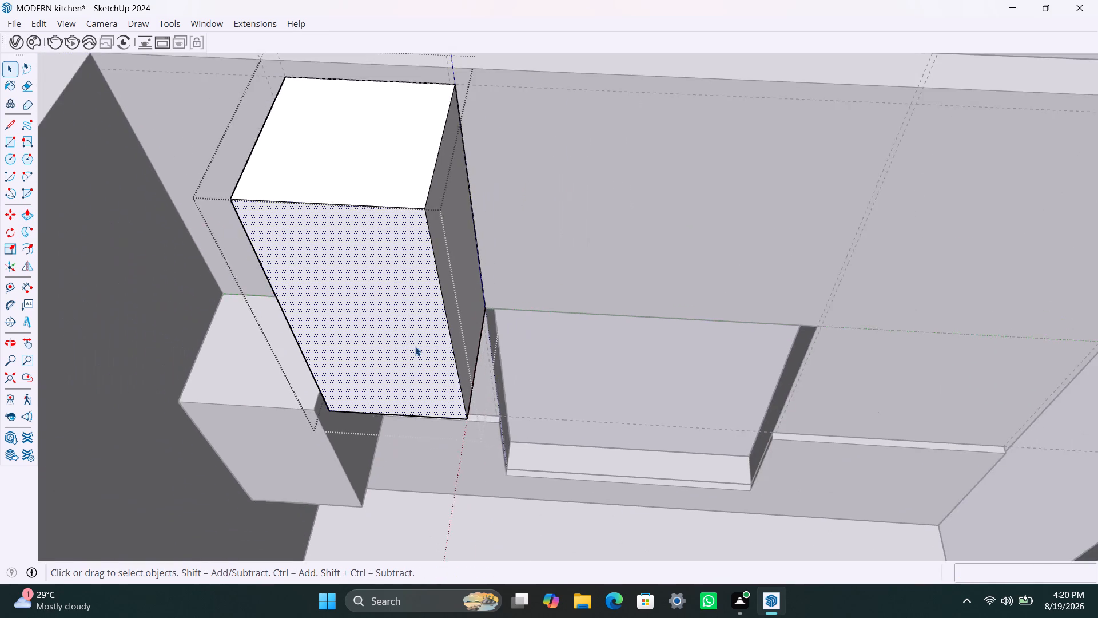
pyautogui.scroll(-4, 415, 346)
pyautogui.moveTo(402, 351); pyautogui.dragTo(441, 306, button='middle')
pyautogui.click(571, 93)
# Pull the front face of the upper wall unit out a further 50 mm and leave its group.
pyautogui.scroll(-3, 496, 279)
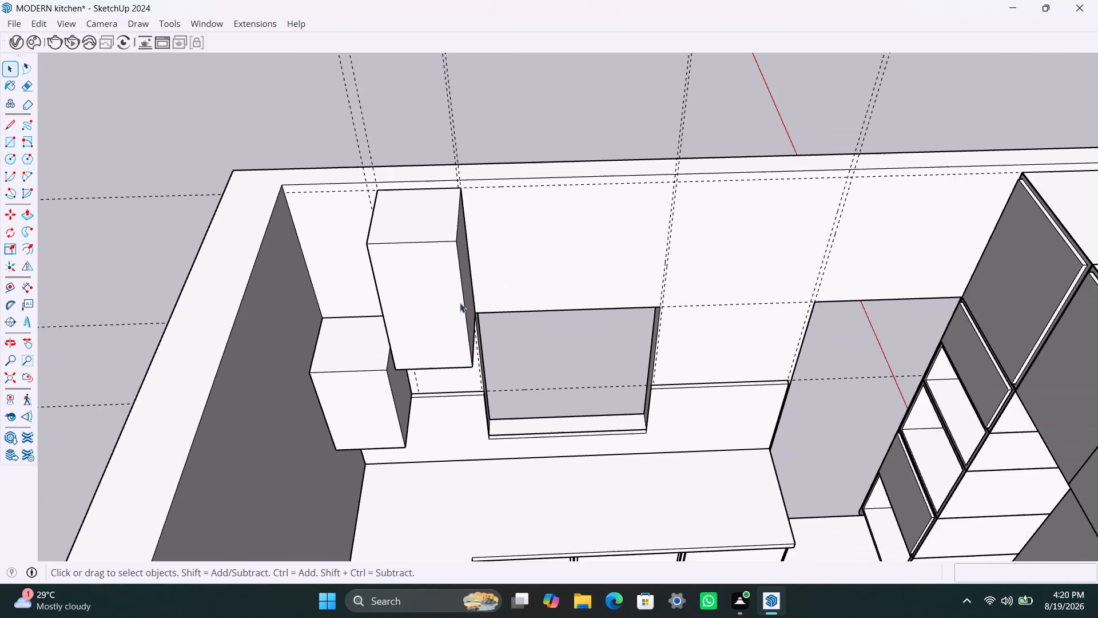
pyautogui.moveTo(450, 310); pyautogui.dragTo(460, 287, button='middle')
pyautogui.tripleClick(433, 317)
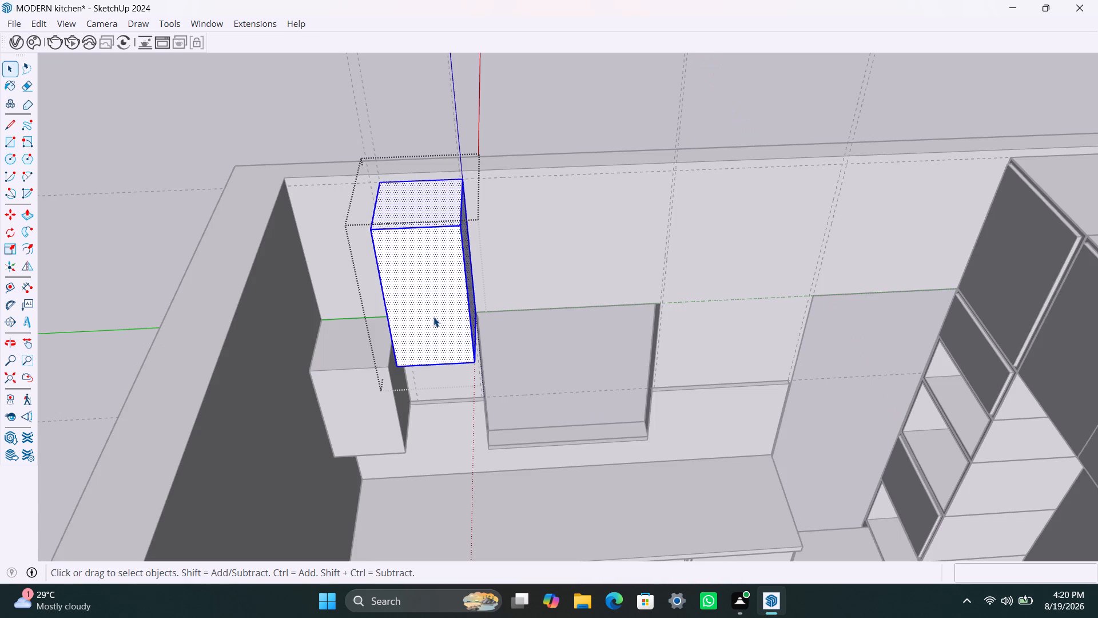
pyautogui.click(433, 318)
pyautogui.press('p')
pyautogui.click(433, 318)
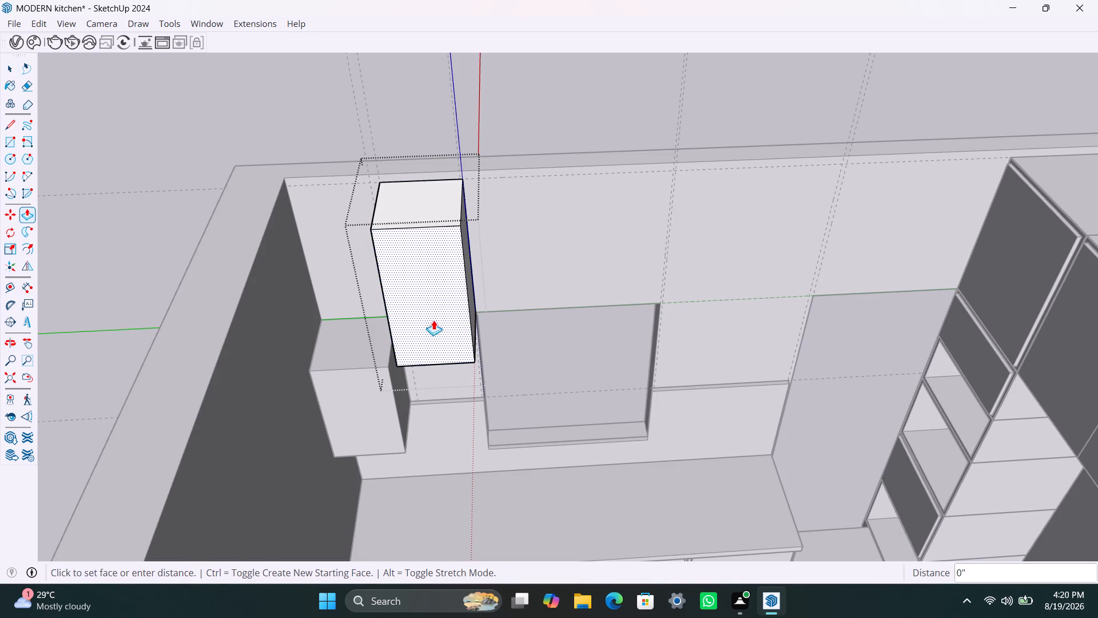
pyautogui.write('50MM')
pyautogui.press('Return')
pyautogui.press('space')
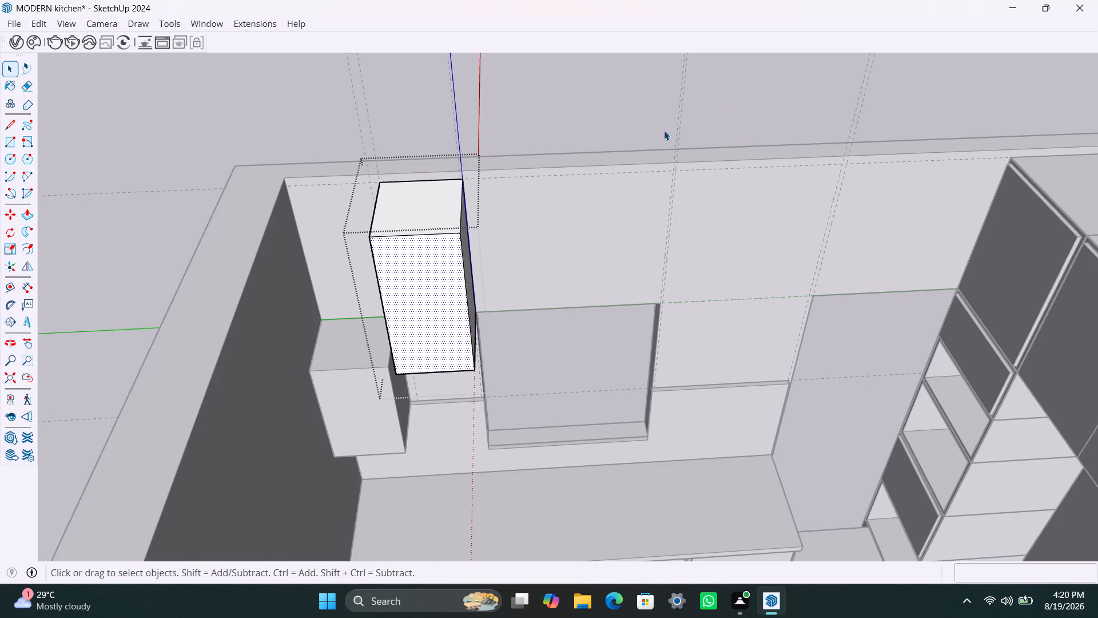
pyautogui.click(663, 130)
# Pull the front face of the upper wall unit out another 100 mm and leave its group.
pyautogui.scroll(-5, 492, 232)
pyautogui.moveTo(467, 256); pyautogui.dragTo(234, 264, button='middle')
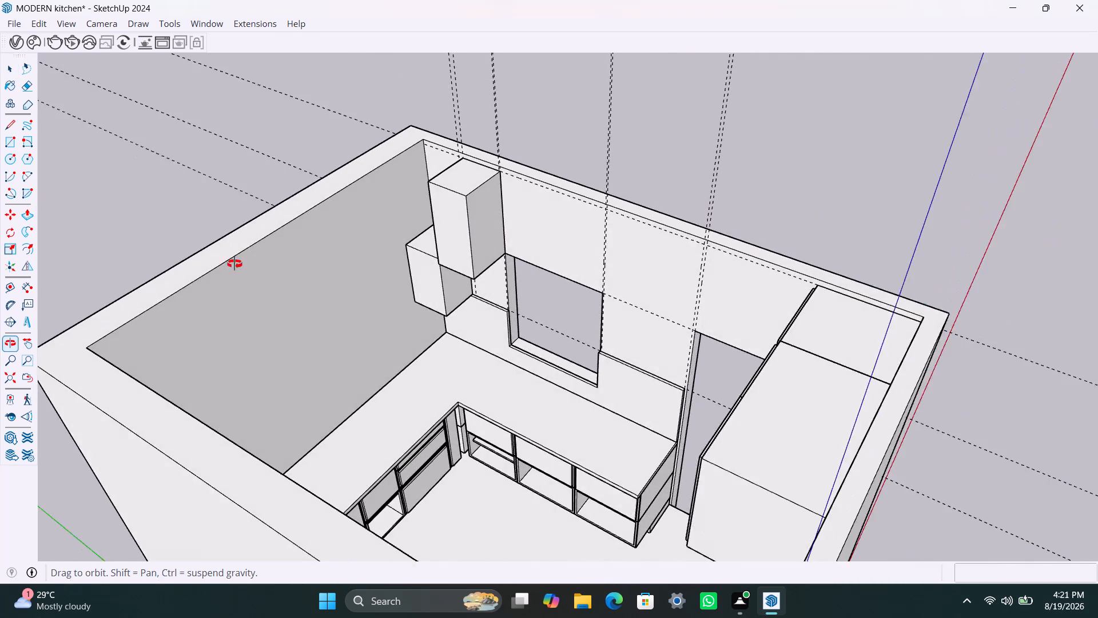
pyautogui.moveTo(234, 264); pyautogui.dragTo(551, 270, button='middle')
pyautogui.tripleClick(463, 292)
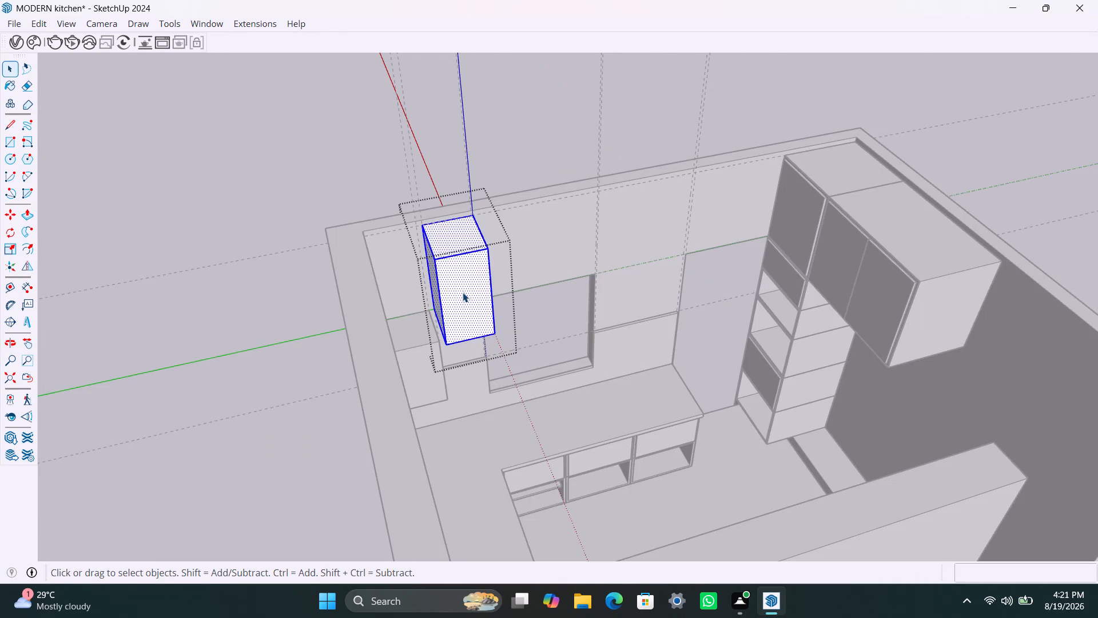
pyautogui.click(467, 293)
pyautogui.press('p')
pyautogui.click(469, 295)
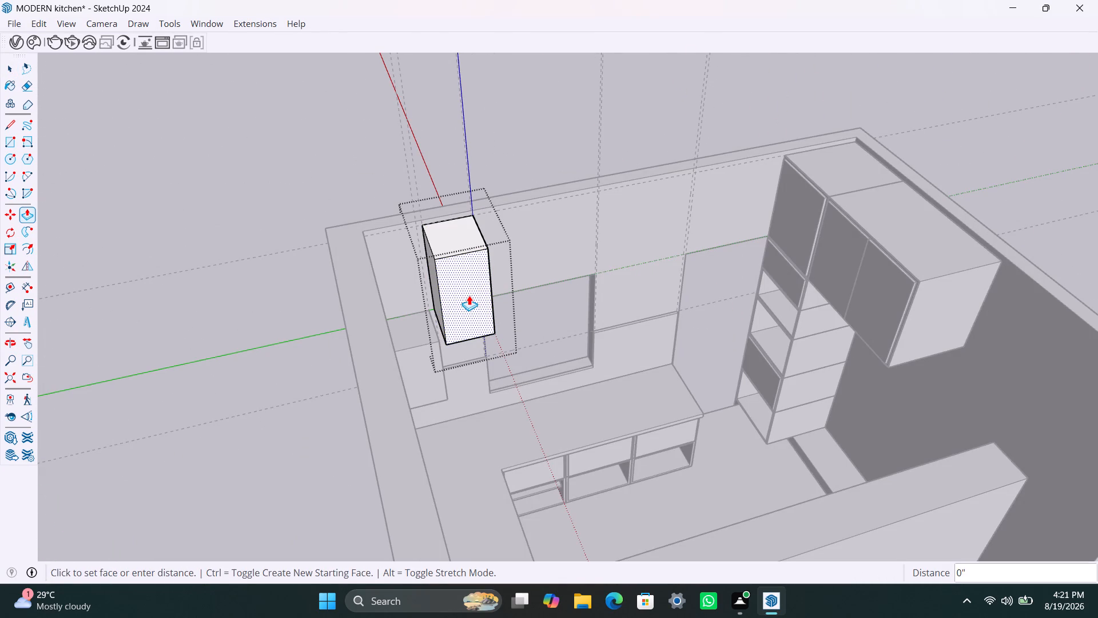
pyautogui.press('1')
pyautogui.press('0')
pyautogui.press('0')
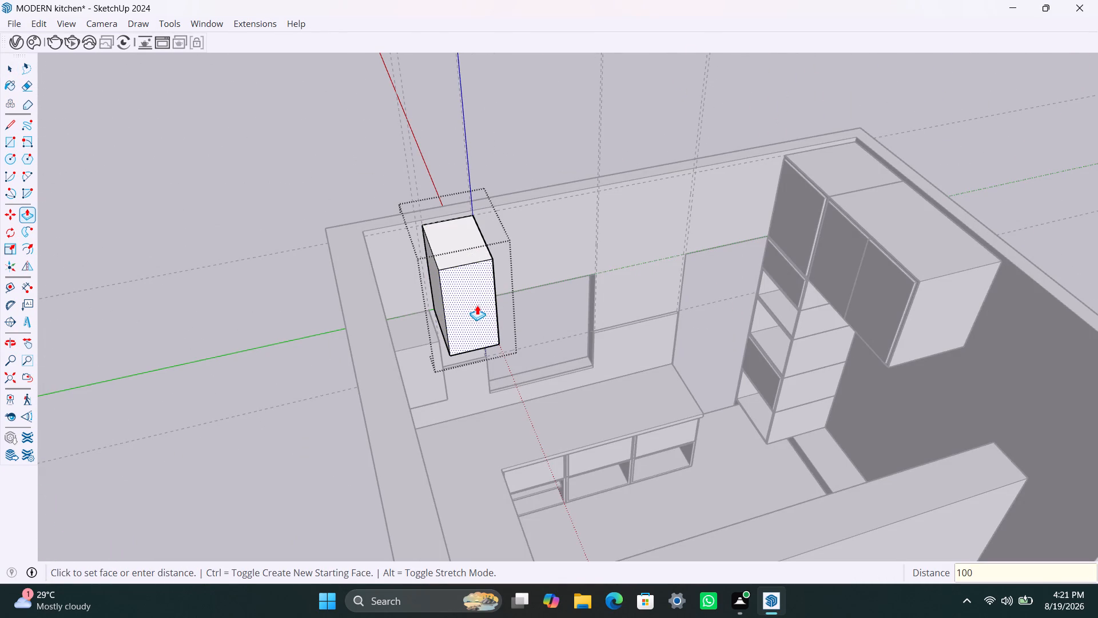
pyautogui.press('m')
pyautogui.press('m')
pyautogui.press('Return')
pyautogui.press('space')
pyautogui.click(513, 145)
# Examine the depth of the two wall units against each other and the window opening from several angles.
pyautogui.scroll(-4, 522, 244)
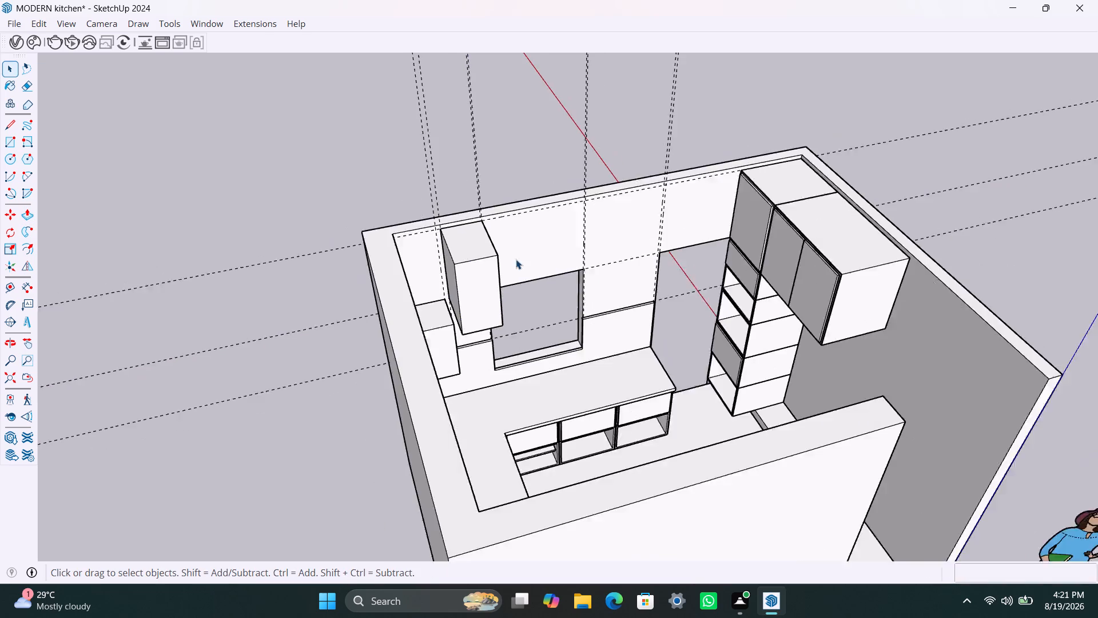
pyautogui.moveTo(516, 260); pyautogui.dragTo(446, 264, button='middle')
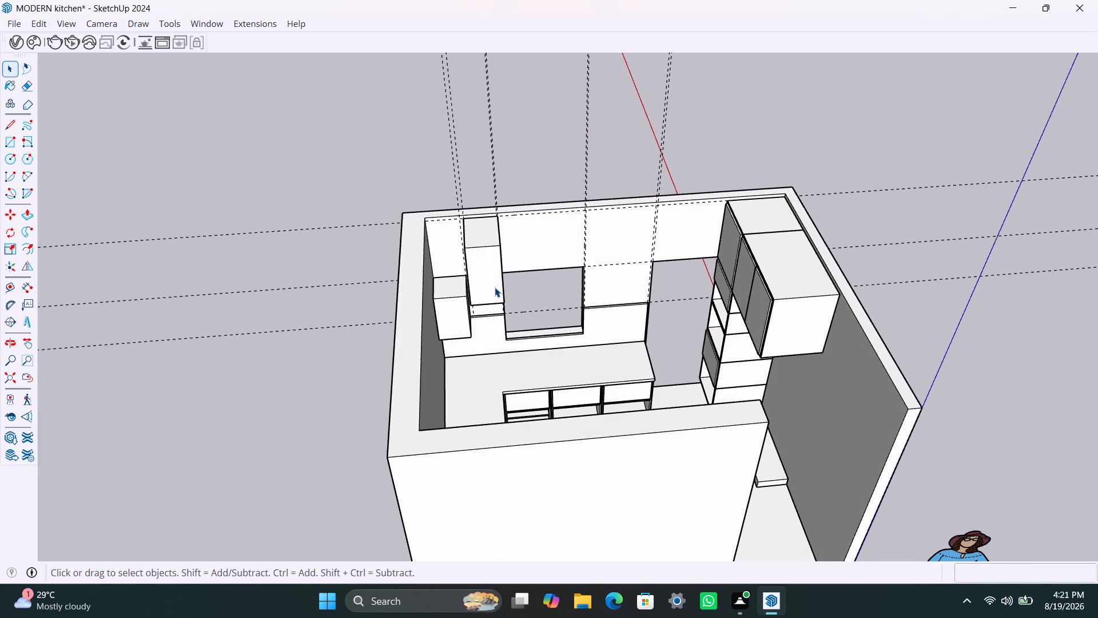
pyautogui.scroll(3, 511, 265)
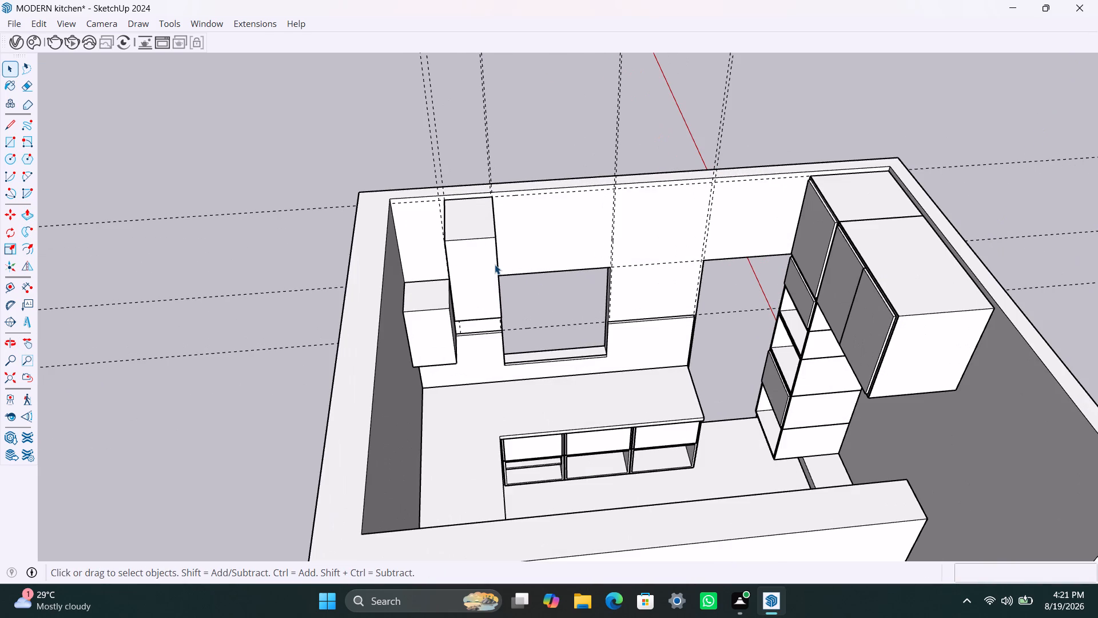
pyautogui.moveTo(486, 271); pyautogui.dragTo(486, 164, button='middle')
pyautogui.scroll(3, 498, 272)
pyautogui.moveTo(494, 293); pyautogui.dragTo(393, 259, button='middle')
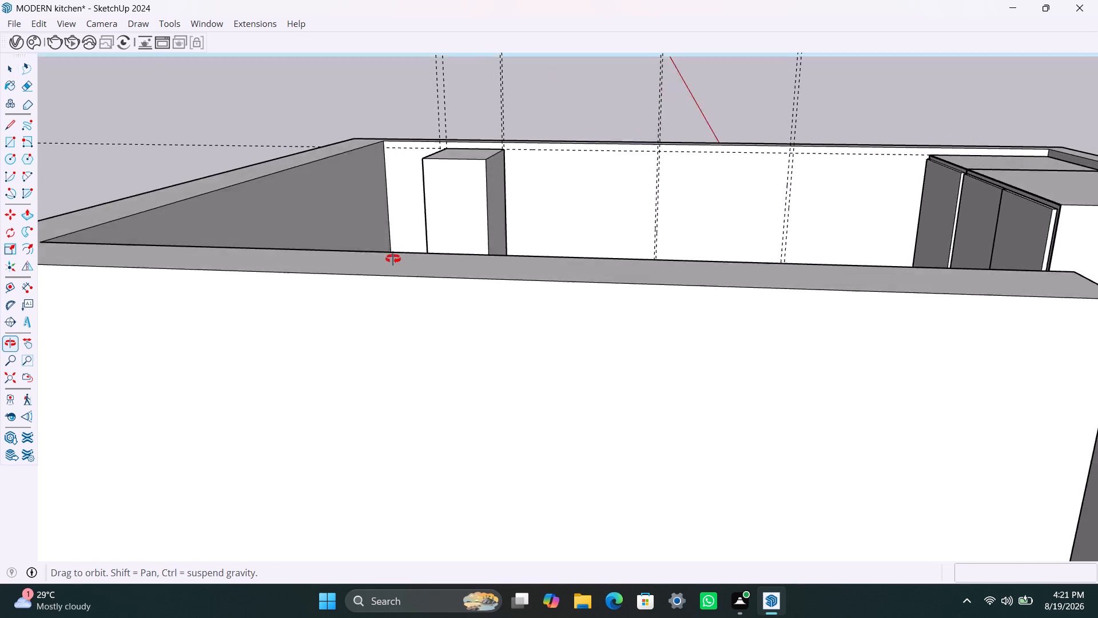
pyautogui.moveTo(393, 259); pyautogui.dragTo(388, 312, button='middle')
pyautogui.moveTo(451, 300); pyautogui.dragTo(344, 279, button='middle')
pyautogui.scroll(-2, 560, 472)
pyautogui.moveTo(605, 480); pyautogui.dragTo(567, 458, button='middle')
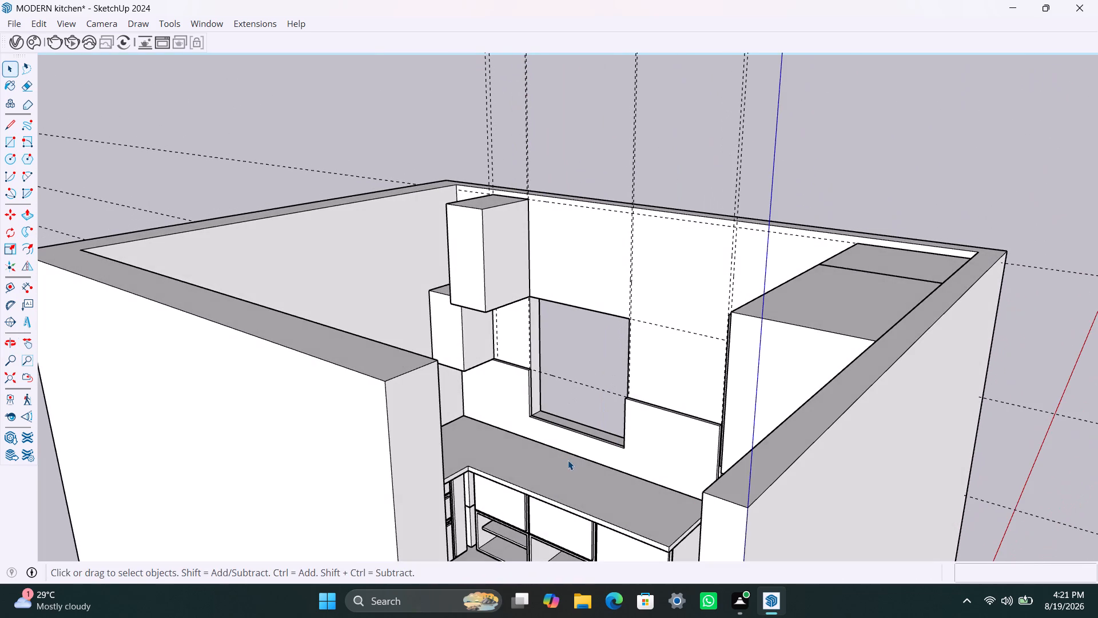
pyautogui.moveTo(544, 439); pyautogui.dragTo(675, 498, button='middle')
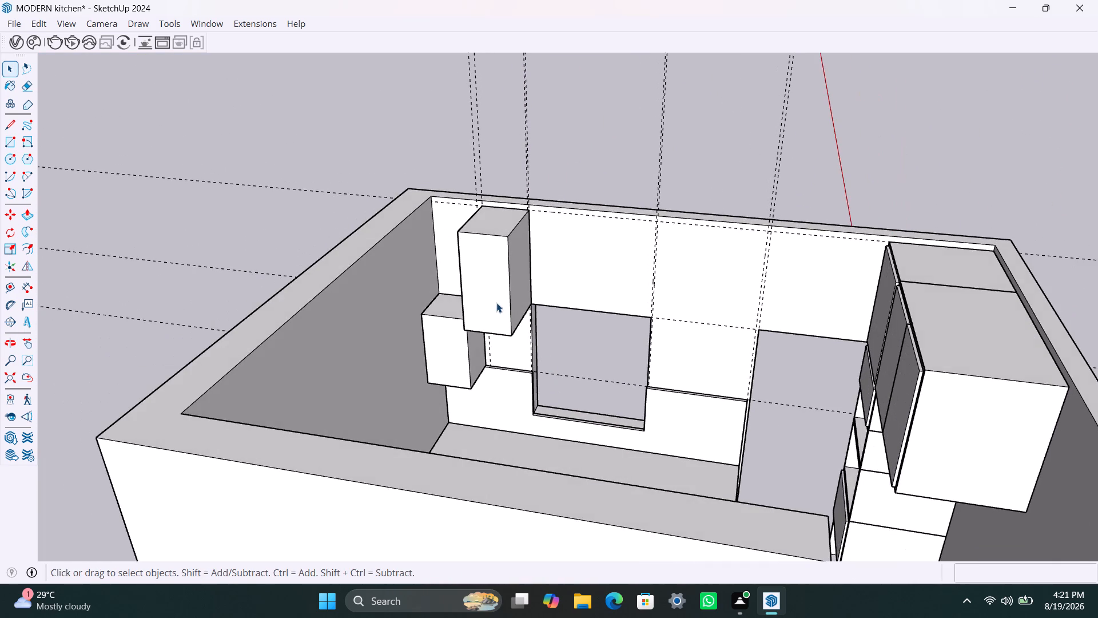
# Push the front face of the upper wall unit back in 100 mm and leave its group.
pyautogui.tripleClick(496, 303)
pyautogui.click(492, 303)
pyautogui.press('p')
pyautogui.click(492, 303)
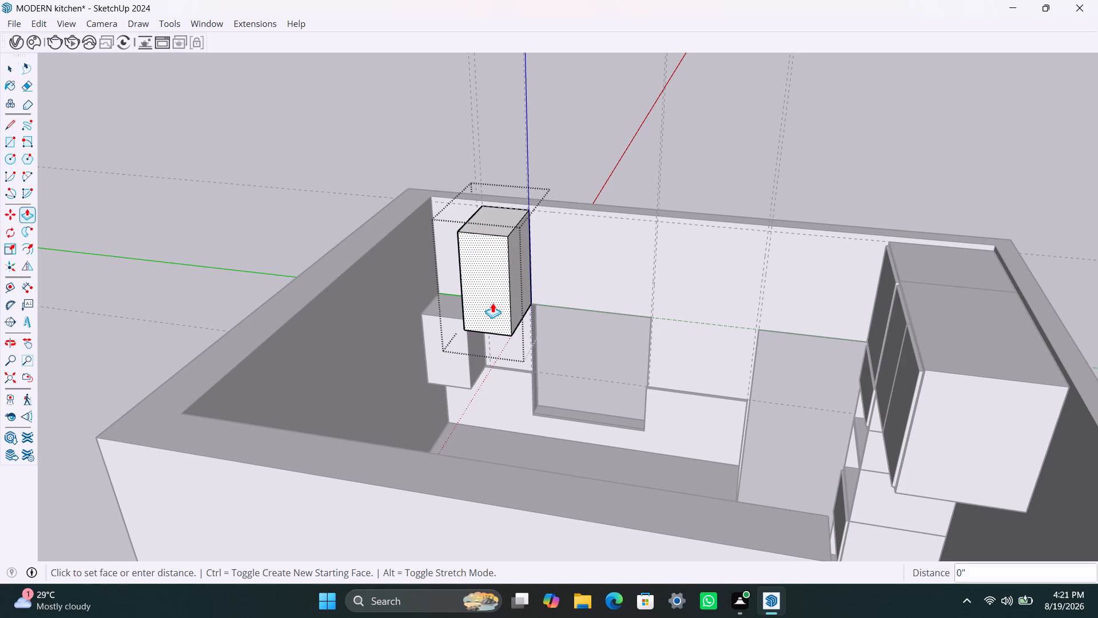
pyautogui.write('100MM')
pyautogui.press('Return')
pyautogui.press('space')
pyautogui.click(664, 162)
# Draw a rectangle about 3' 1/4" wide and 2' 5 1/2" high above the window opening, from the upper wall unit's back top corner to the guide intersection.
pyautogui.scroll(-2, 602, 225)
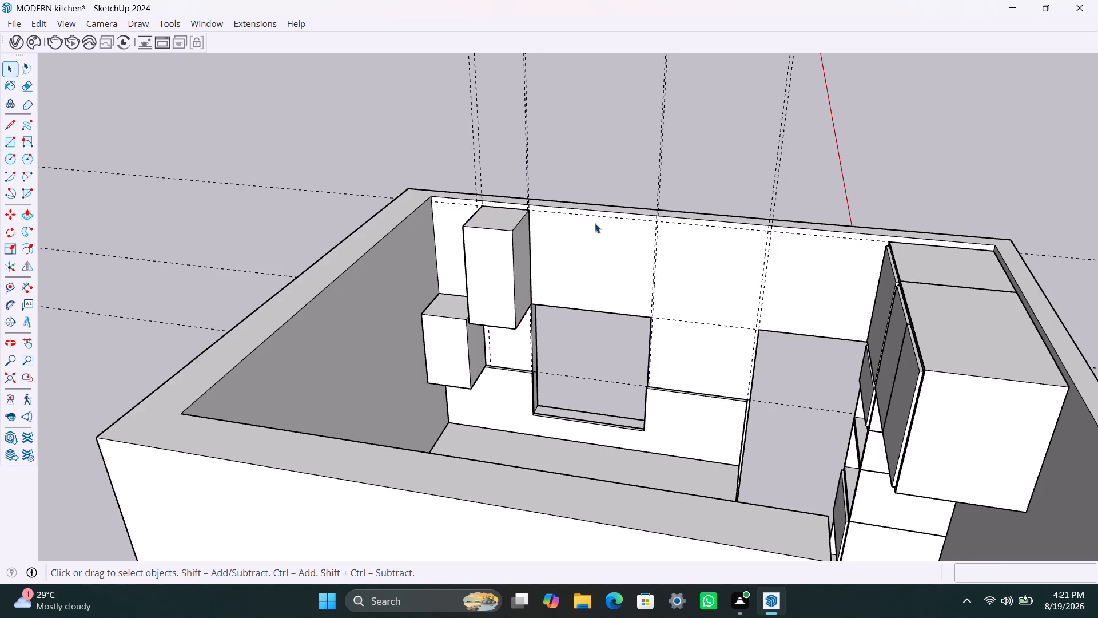
pyautogui.moveTo(584, 225); pyautogui.dragTo(642, 246, button='middle')
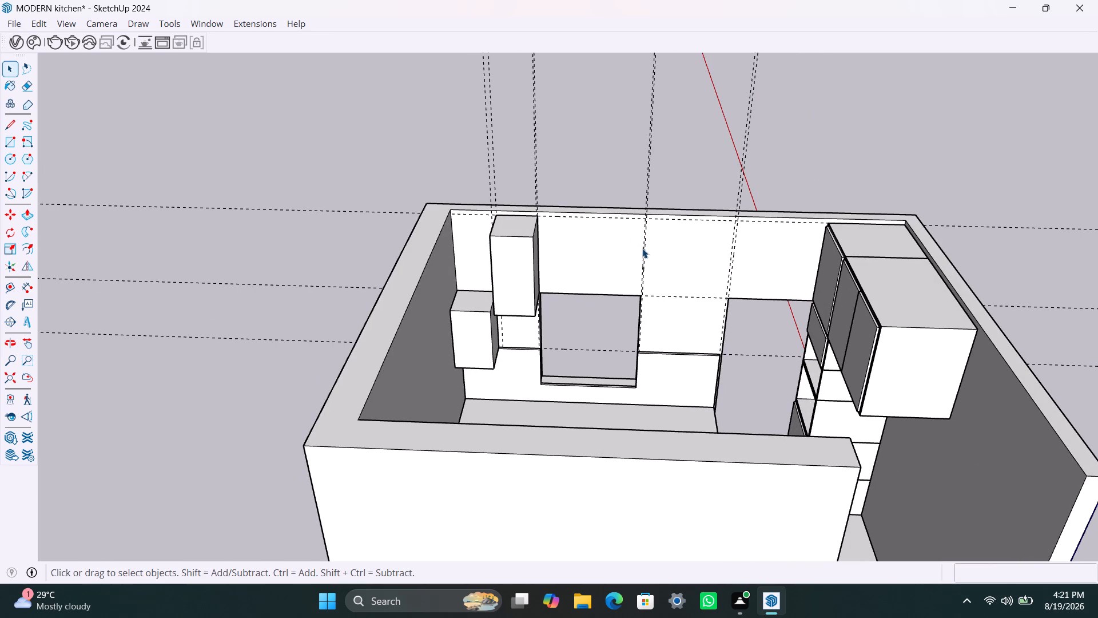
pyautogui.scroll(4, 586, 223)
pyautogui.press('r')
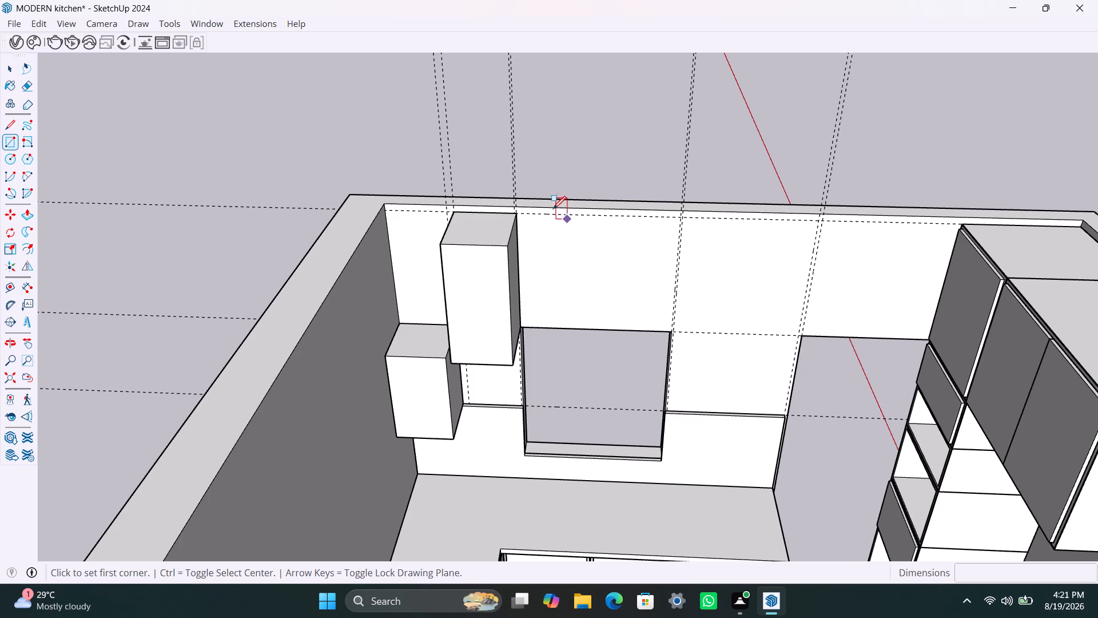
pyautogui.click(520, 213)
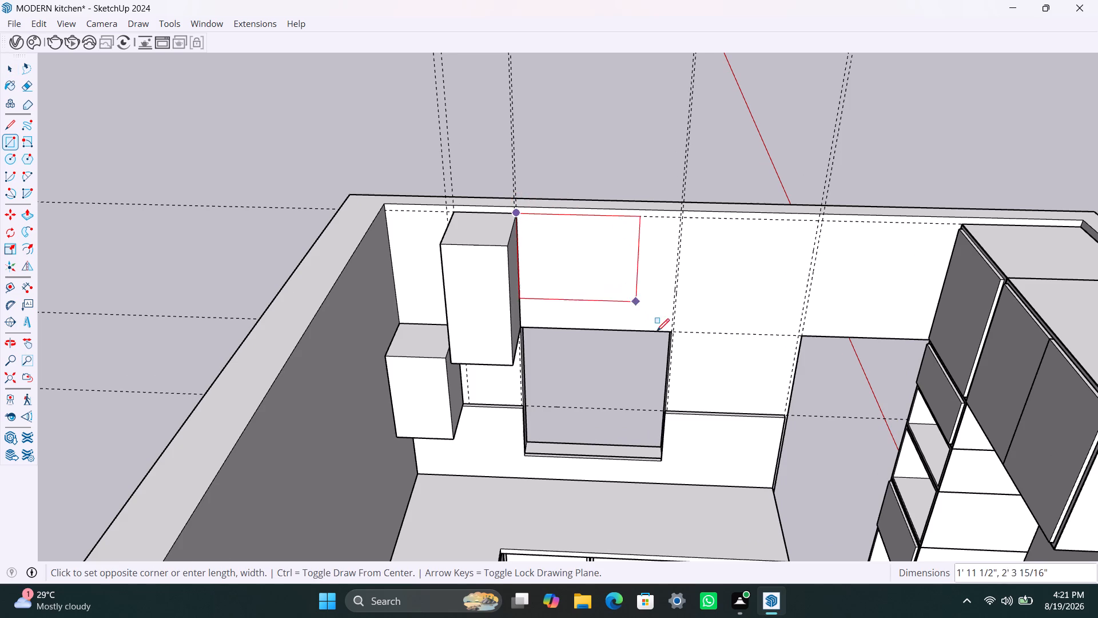
pyautogui.scroll(7, 670, 335)
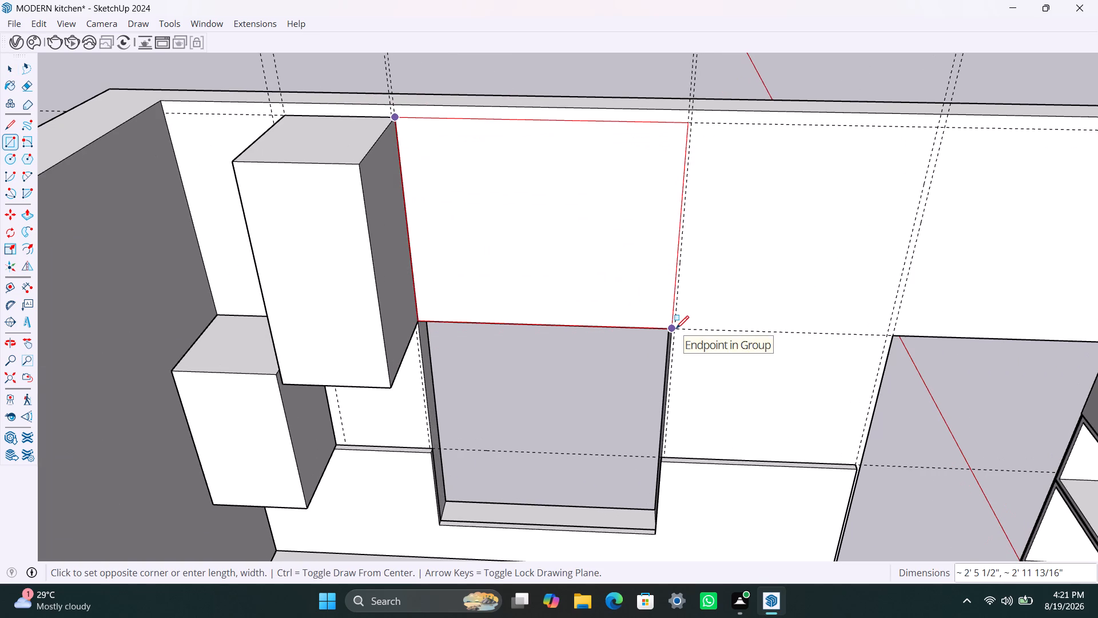
pyautogui.scroll(9, 678, 329)
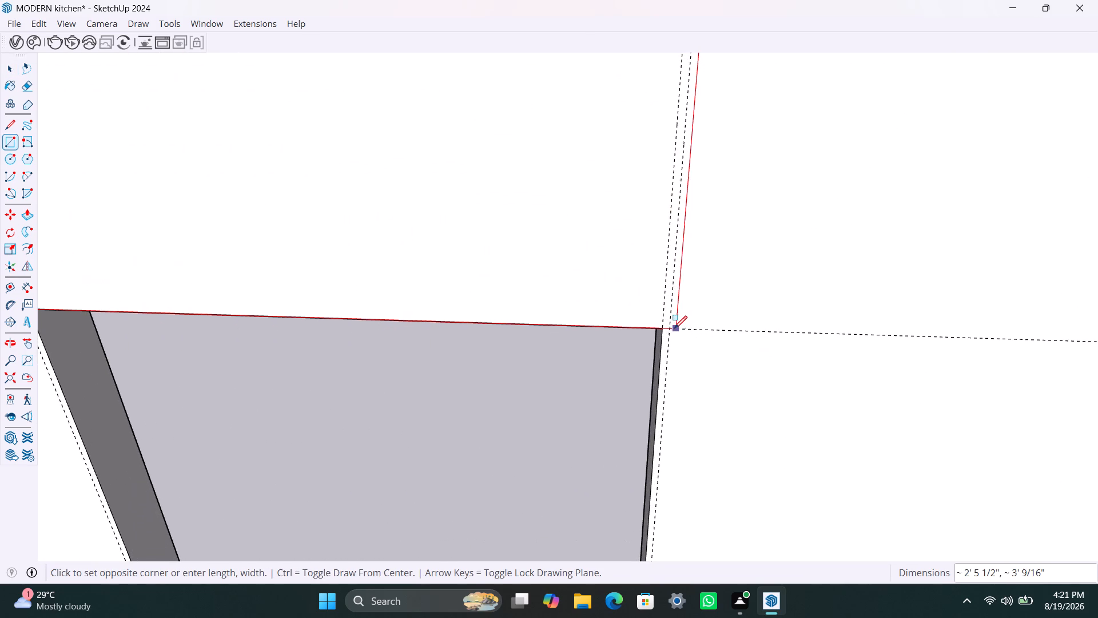
pyautogui.click(671, 328)
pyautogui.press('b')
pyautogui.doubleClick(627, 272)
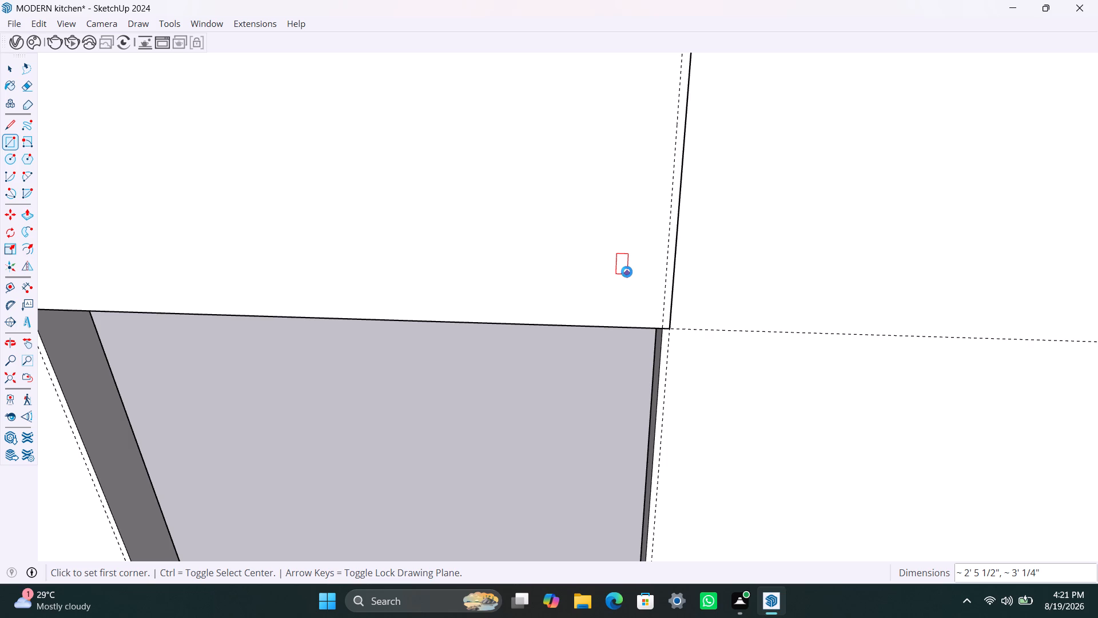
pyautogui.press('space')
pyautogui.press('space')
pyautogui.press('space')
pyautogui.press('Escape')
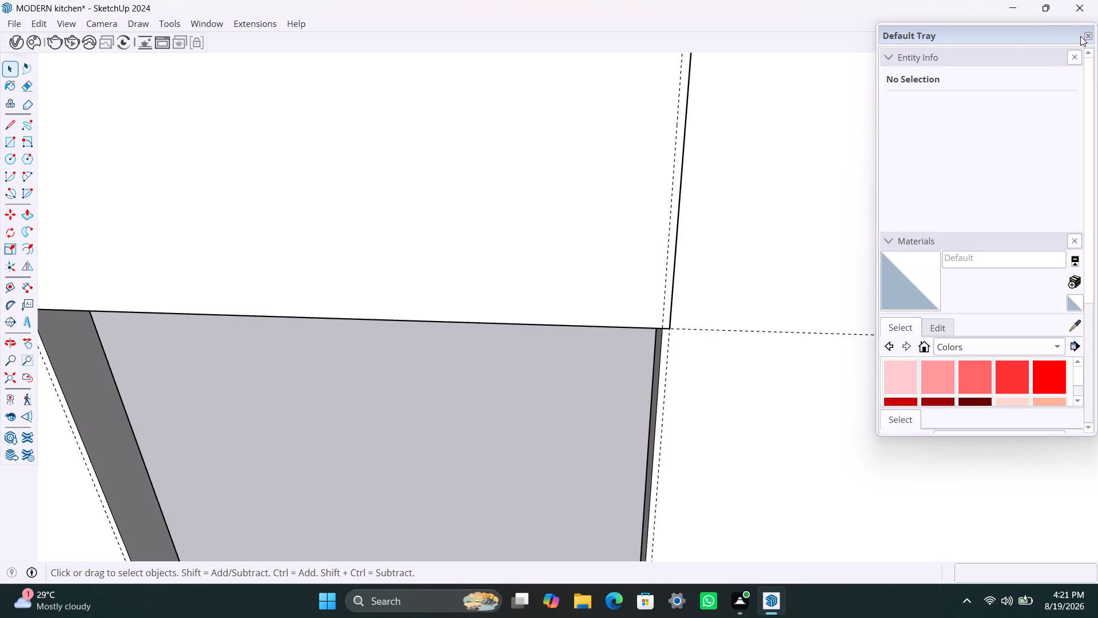
# Close the Default Tray and save the kitchen model.
pyautogui.click(1087, 35)
pyautogui.hotkey('ctrl', 's')
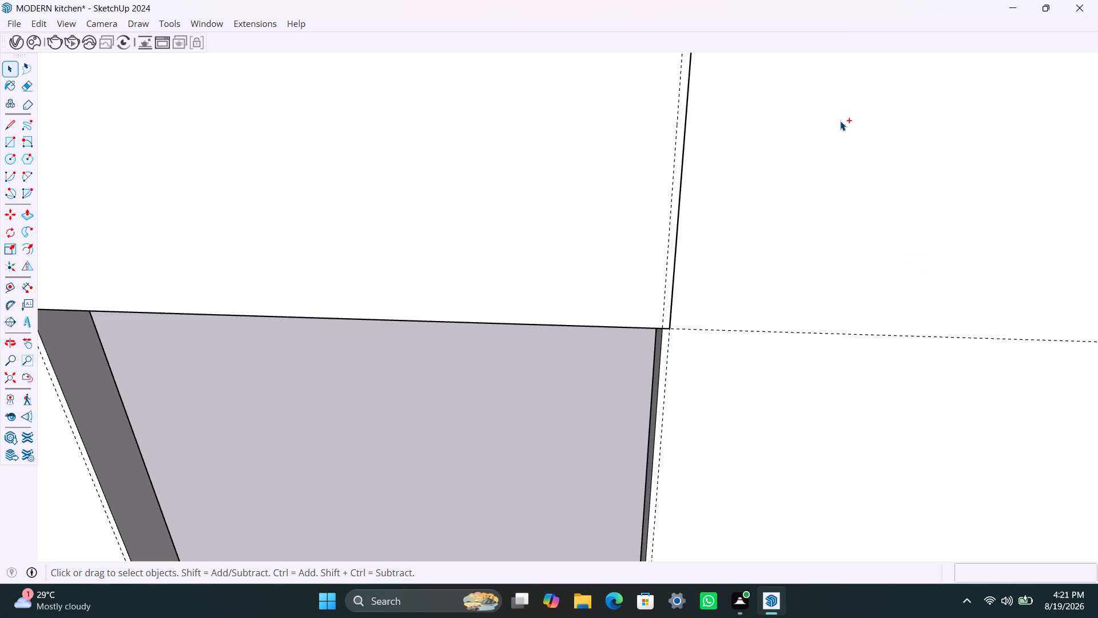
# Make the rectangular face above the window, with its edges, into a group.
pyautogui.scroll(-9, 602, 264)
pyautogui.click(568, 239)
pyautogui.click(568, 239)
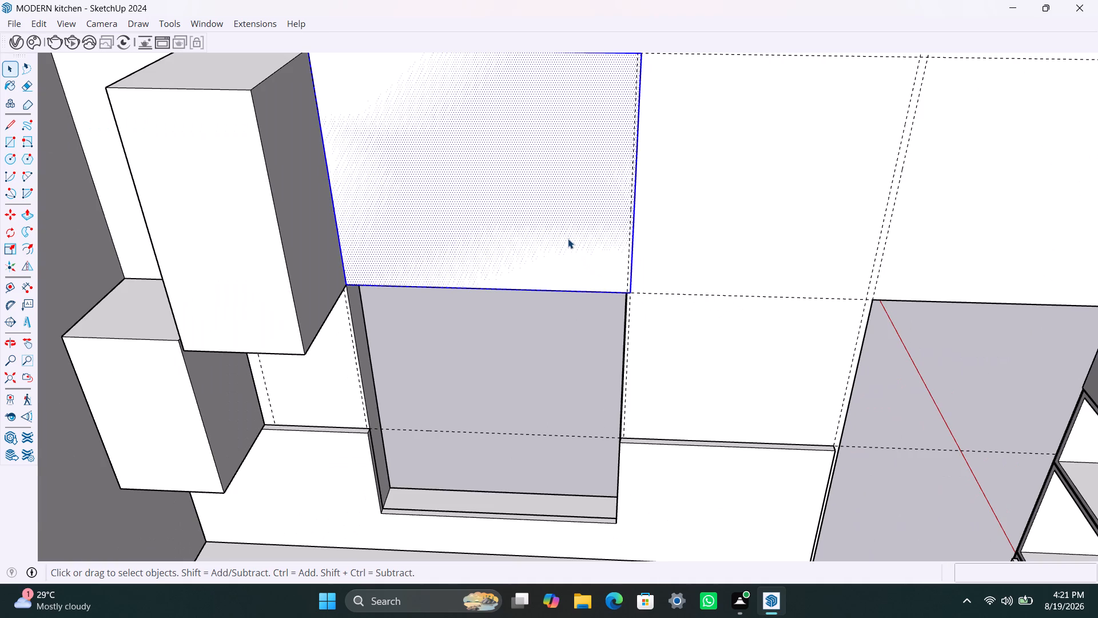
pyautogui.rightClick(568, 239)
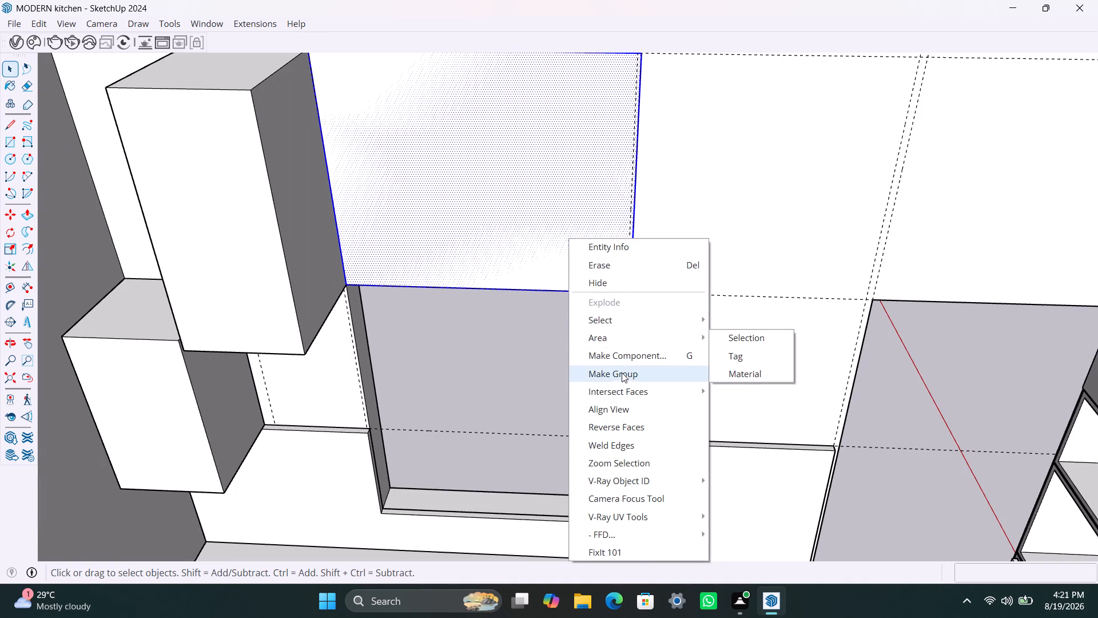
pyautogui.click(622, 373)
# Extrude the grouped face above the window about 1' 3 3/4", flush with the front of the adjacent wall cabinet.
pyautogui.tripleClick(540, 217)
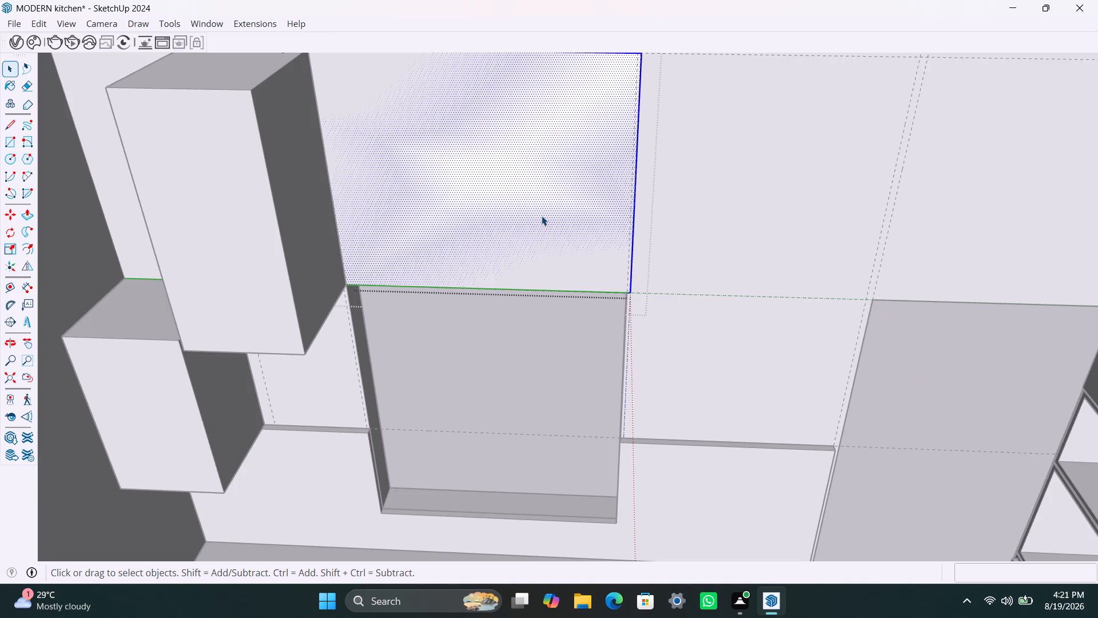
pyautogui.press('p')
pyautogui.click(542, 216)
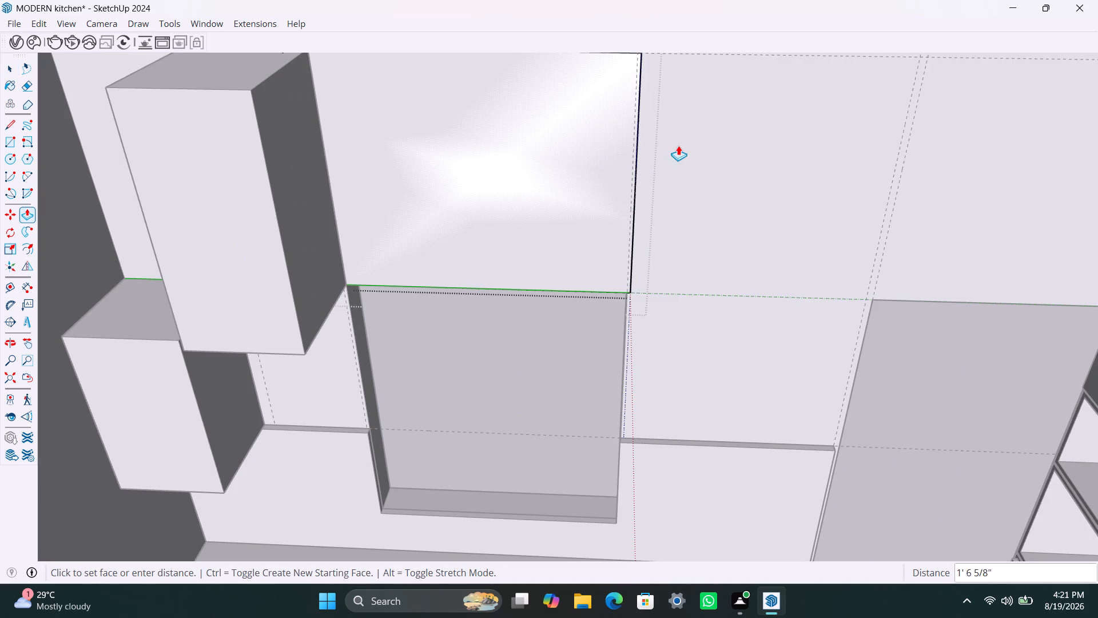
pyautogui.click(224, 152)
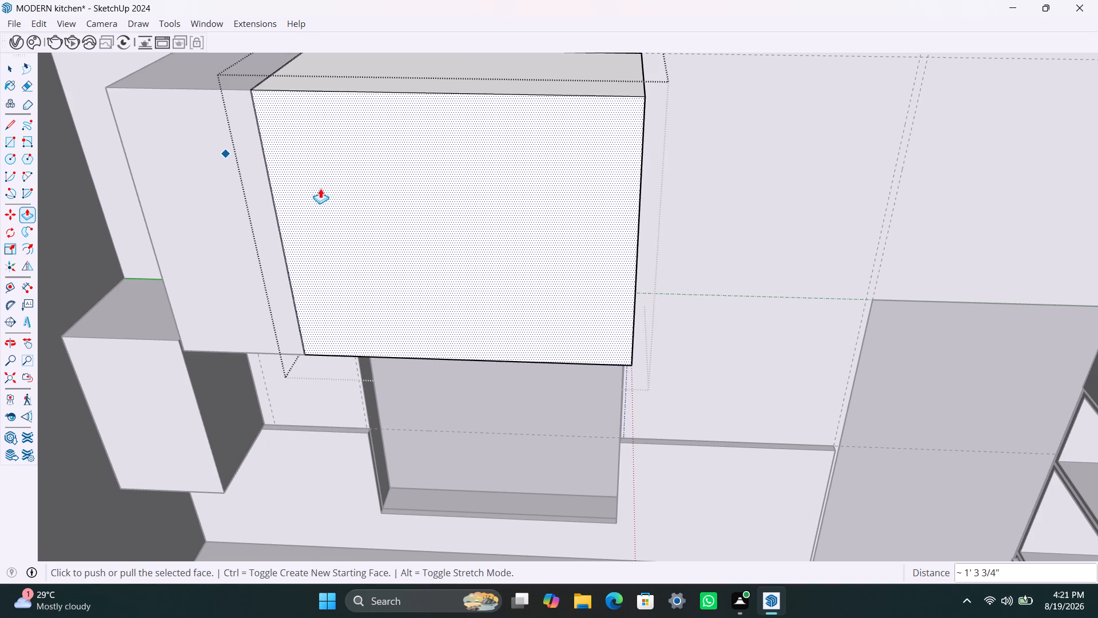
pyautogui.scroll(-8, 334, 196)
pyautogui.scroll(-3, 401, 197)
pyautogui.press('space')
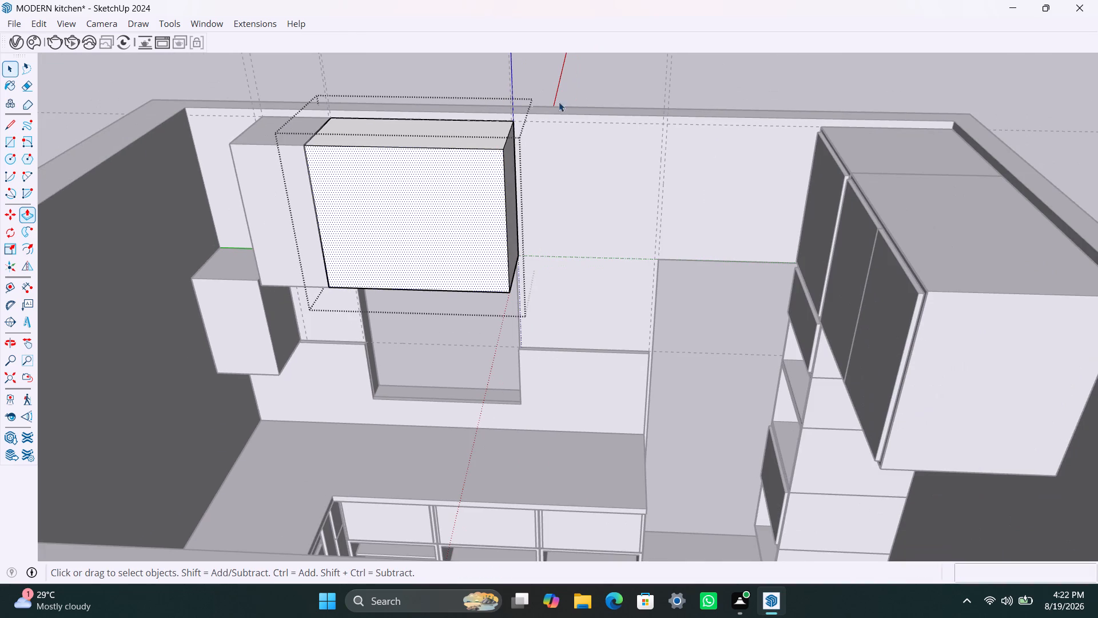
pyautogui.click(572, 91)
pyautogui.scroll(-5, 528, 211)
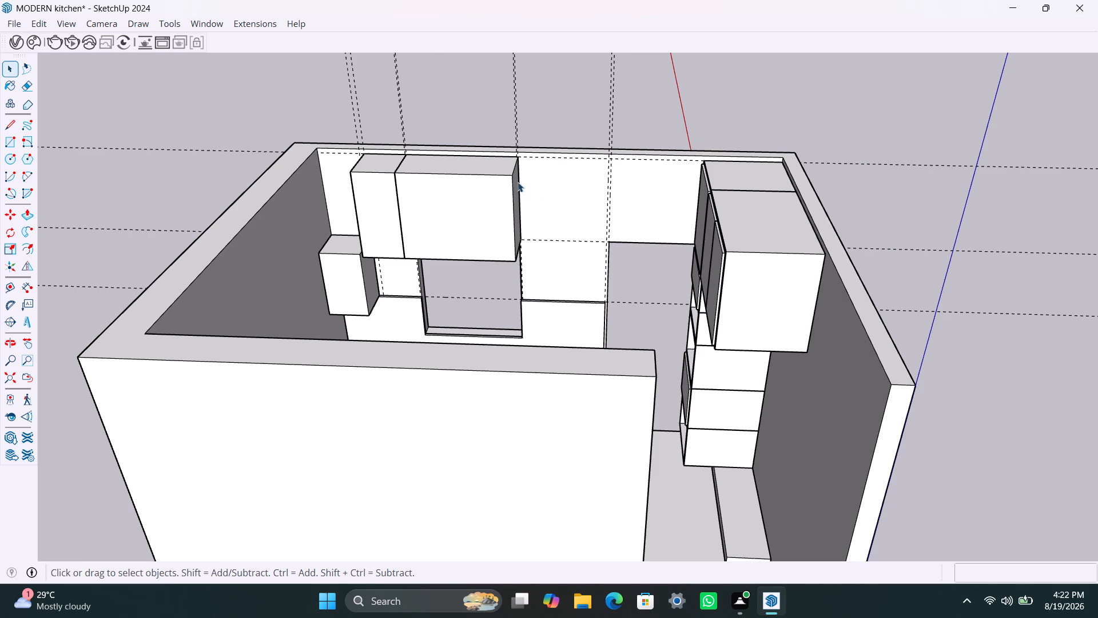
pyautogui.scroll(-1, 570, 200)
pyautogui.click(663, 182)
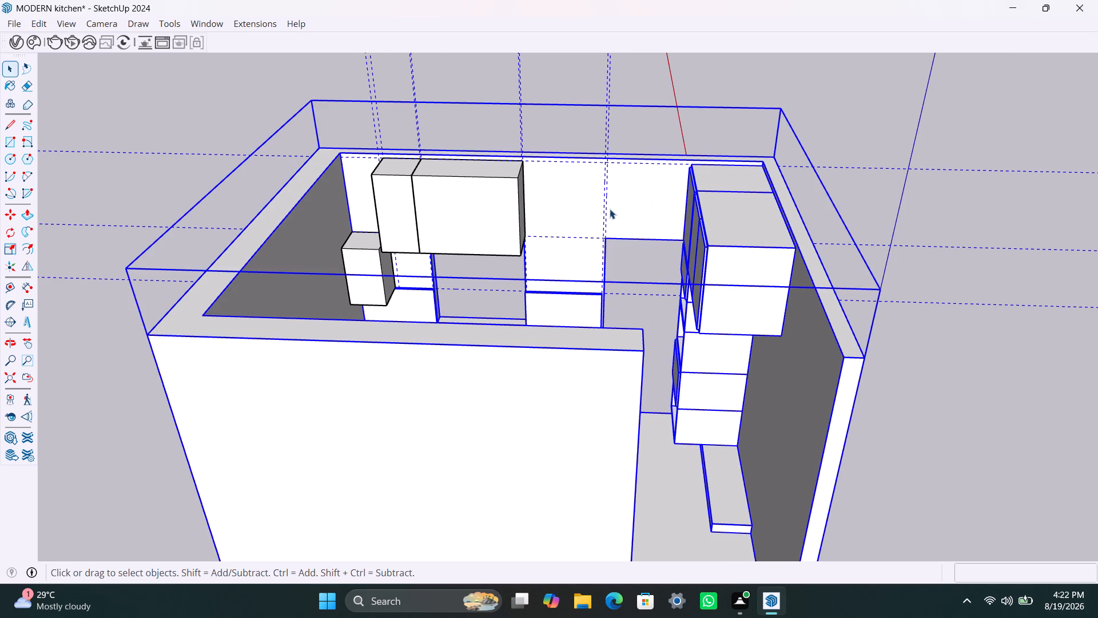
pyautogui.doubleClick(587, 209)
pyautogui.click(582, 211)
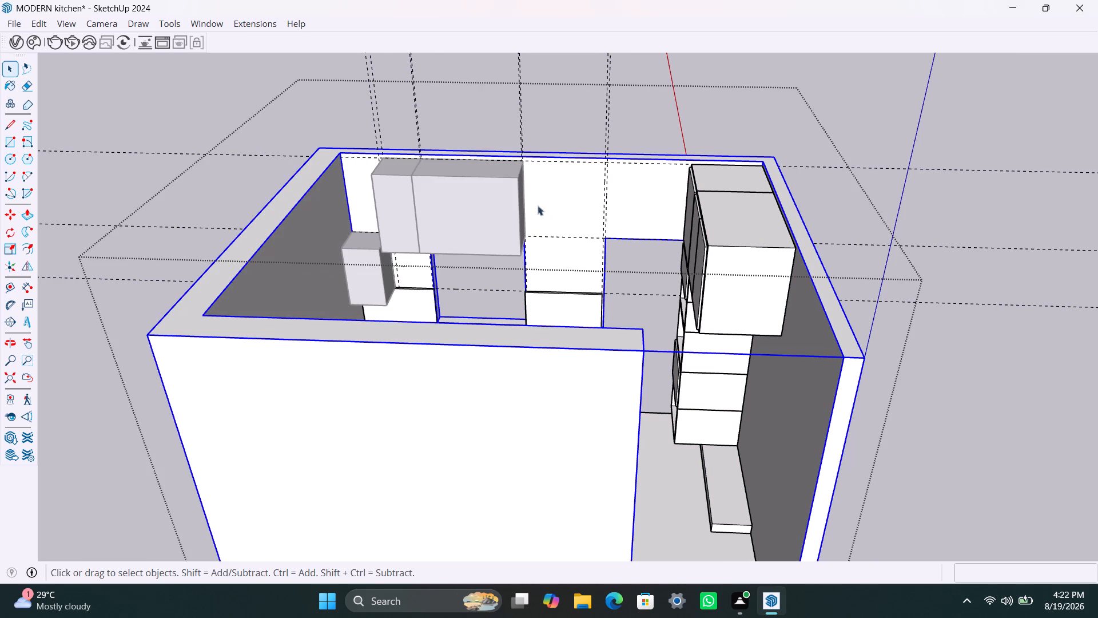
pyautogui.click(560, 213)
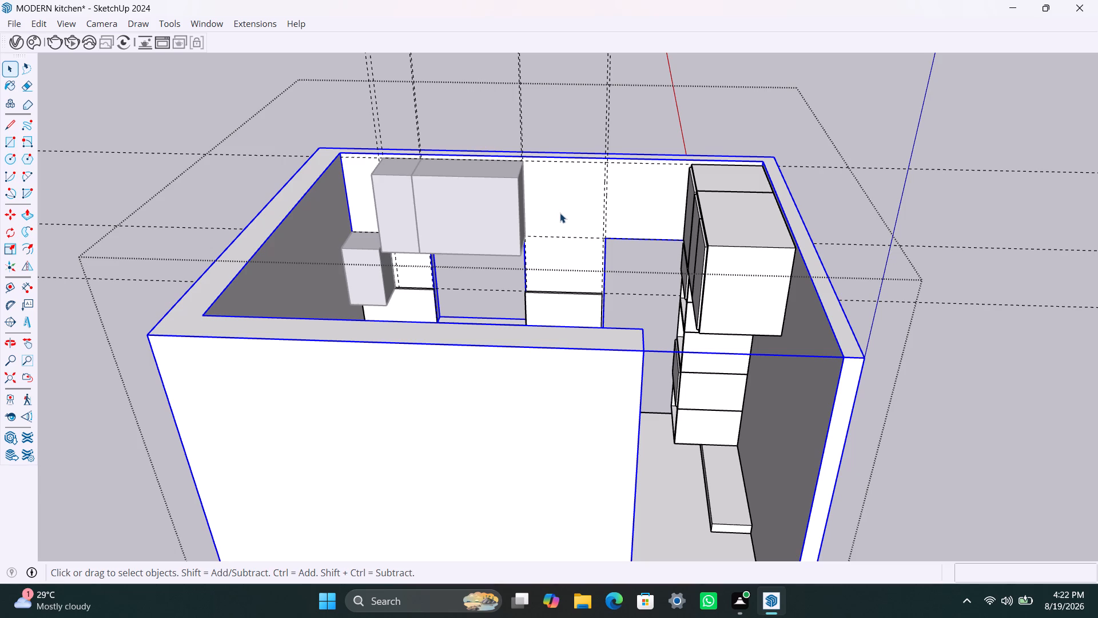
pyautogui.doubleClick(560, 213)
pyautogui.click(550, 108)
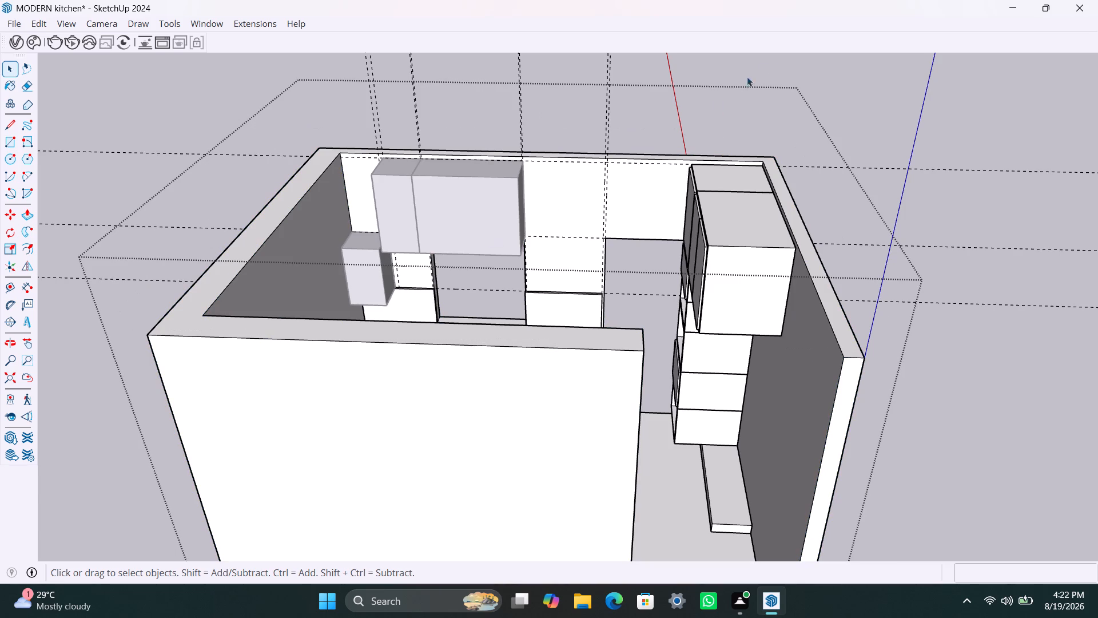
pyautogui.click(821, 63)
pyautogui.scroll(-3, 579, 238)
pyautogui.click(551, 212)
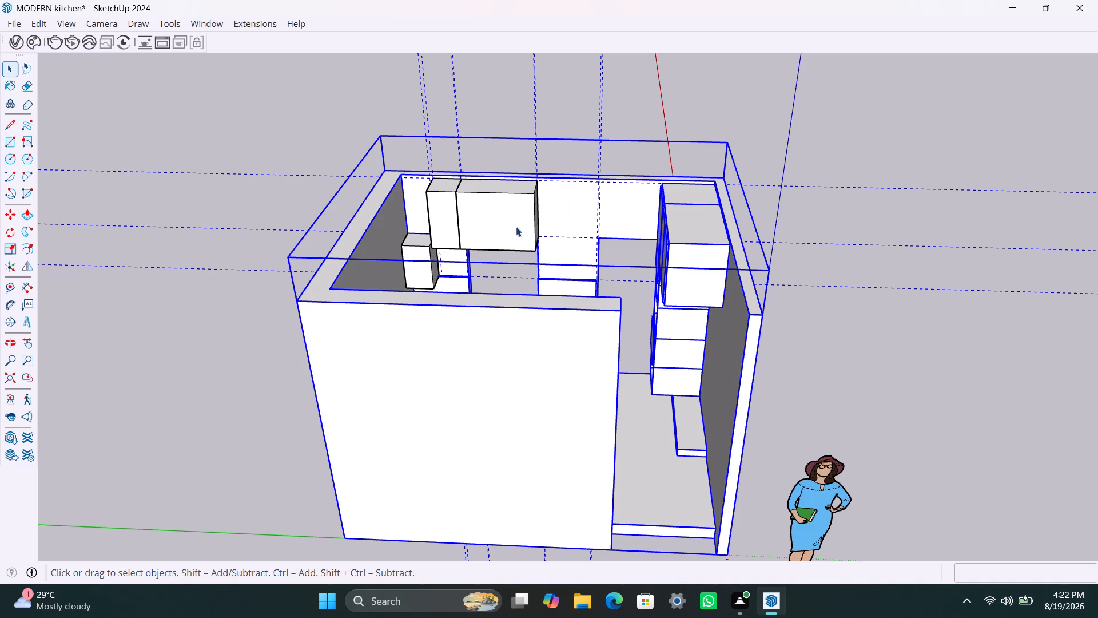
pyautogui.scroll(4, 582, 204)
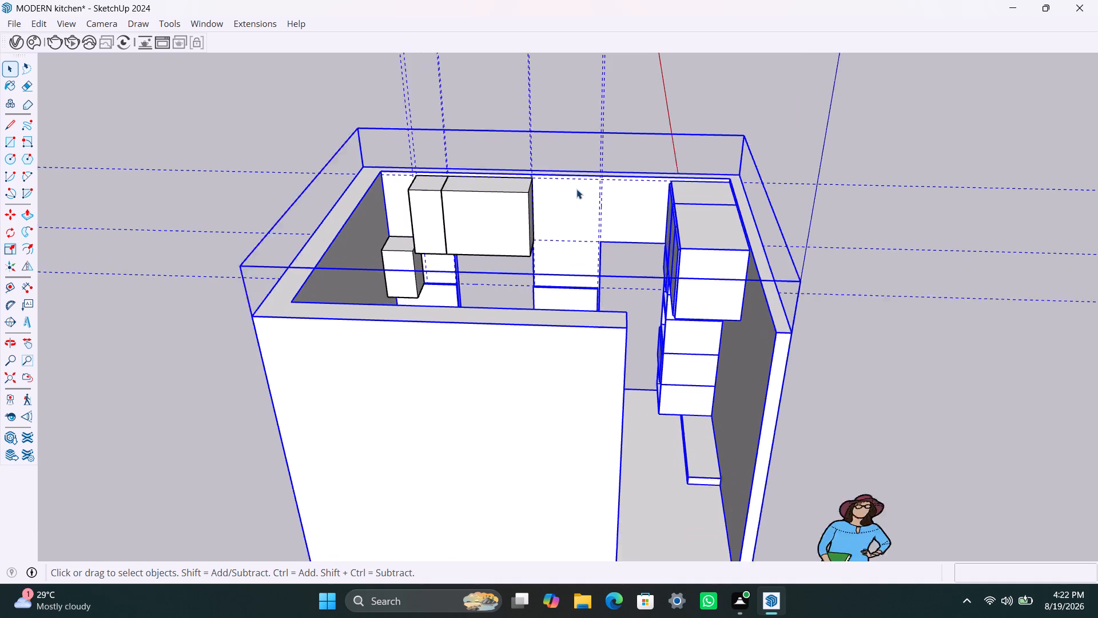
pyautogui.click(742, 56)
# Draw a rectangle about 2' 5 1/2" by 2' 5 1/8" on the back wall, from the new cabinet's top corner to the guide intersection by the doorway.
pyautogui.scroll(4, 563, 196)
pyautogui.moveTo(549, 222); pyautogui.dragTo(582, 235, button='middle')
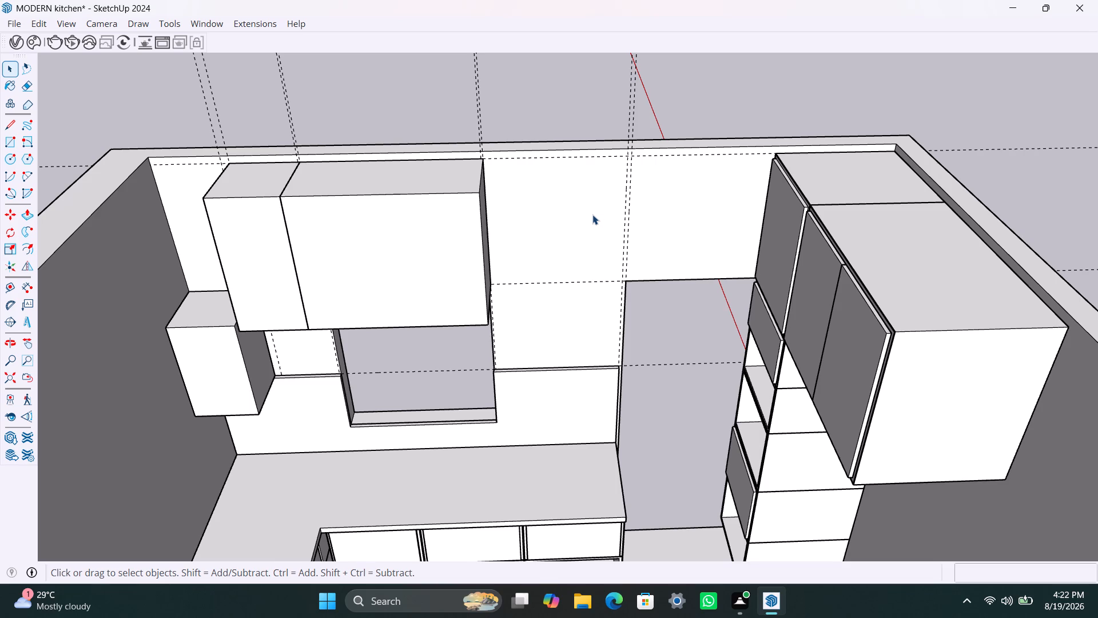
pyautogui.press('r')
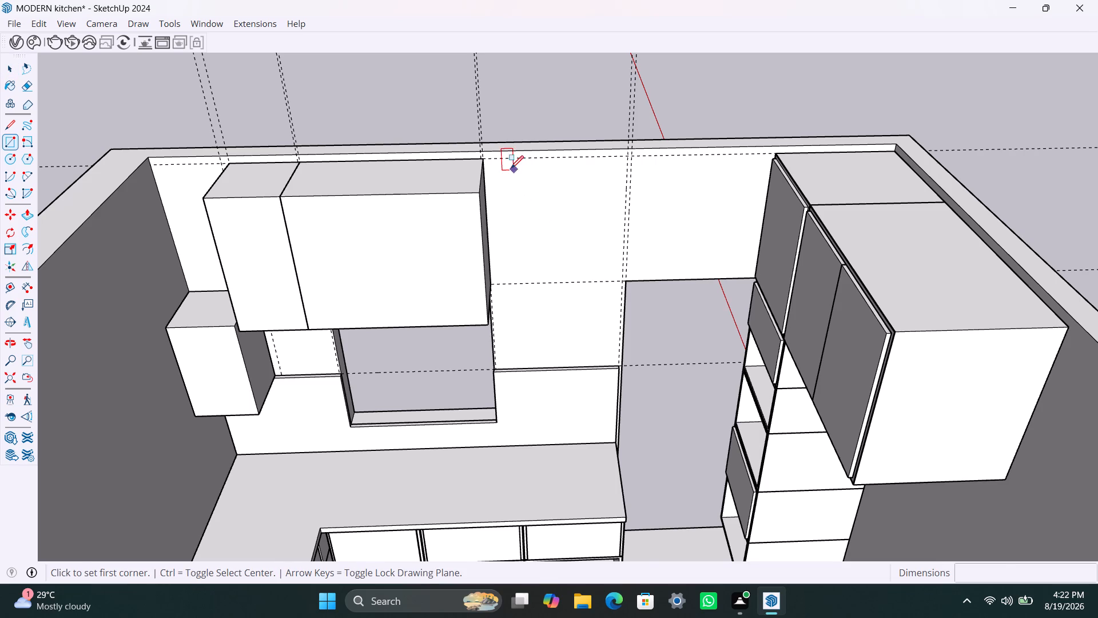
pyautogui.scroll(4, 488, 164)
pyautogui.click(480, 161)
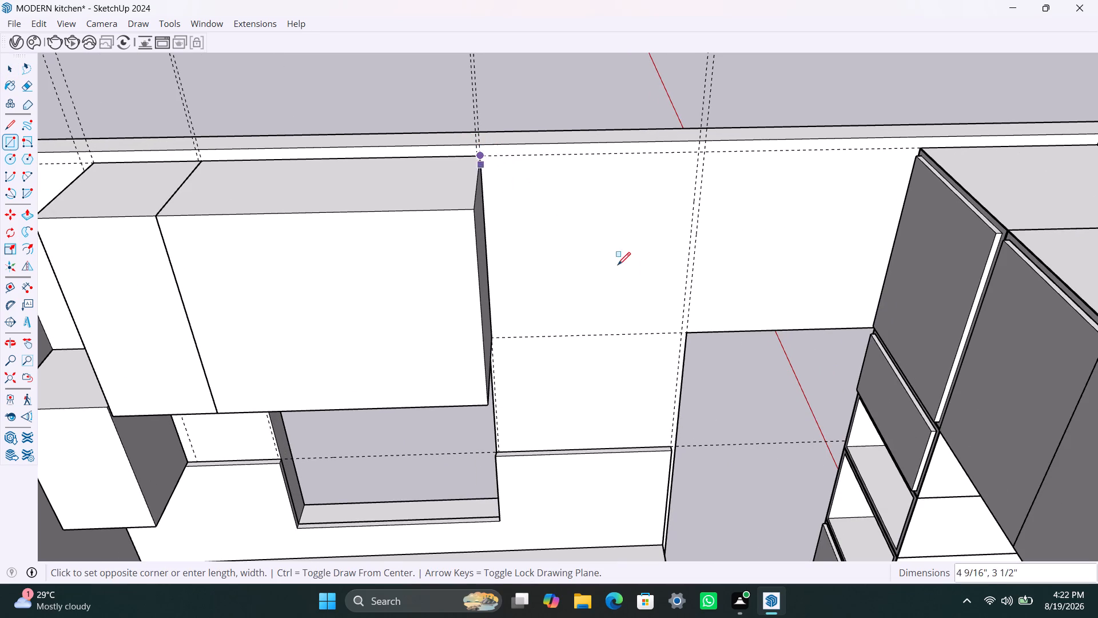
pyautogui.click(681, 332)
pyautogui.press('space')
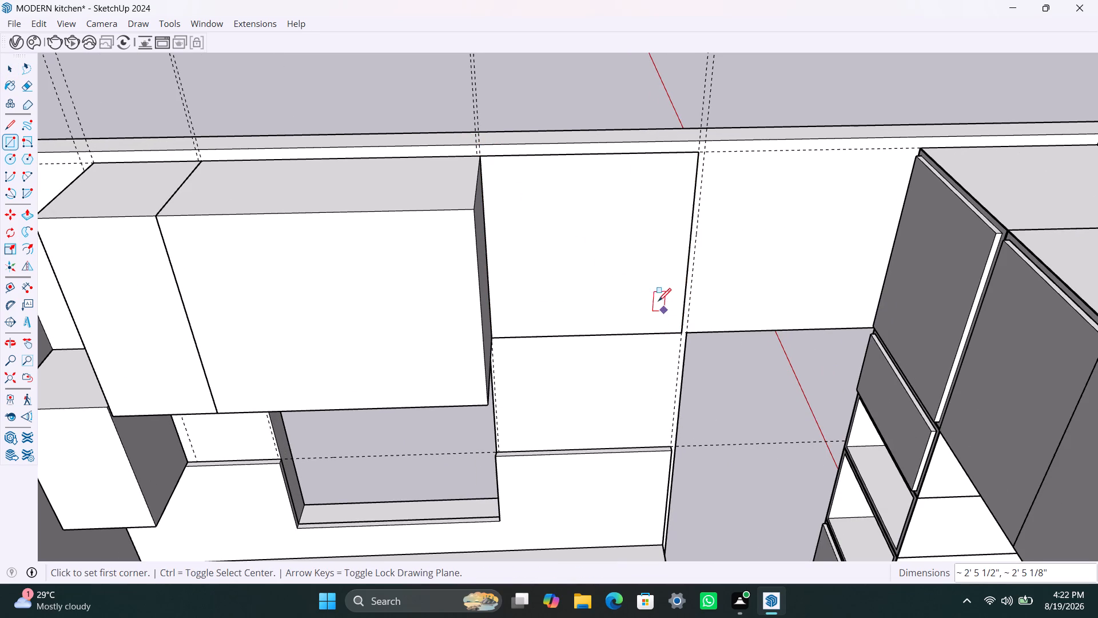
# Make the new rectangle between the wall cabinet and the doorway into a group.
pyautogui.doubleClick(643, 289)
pyautogui.rightClick(643, 289)
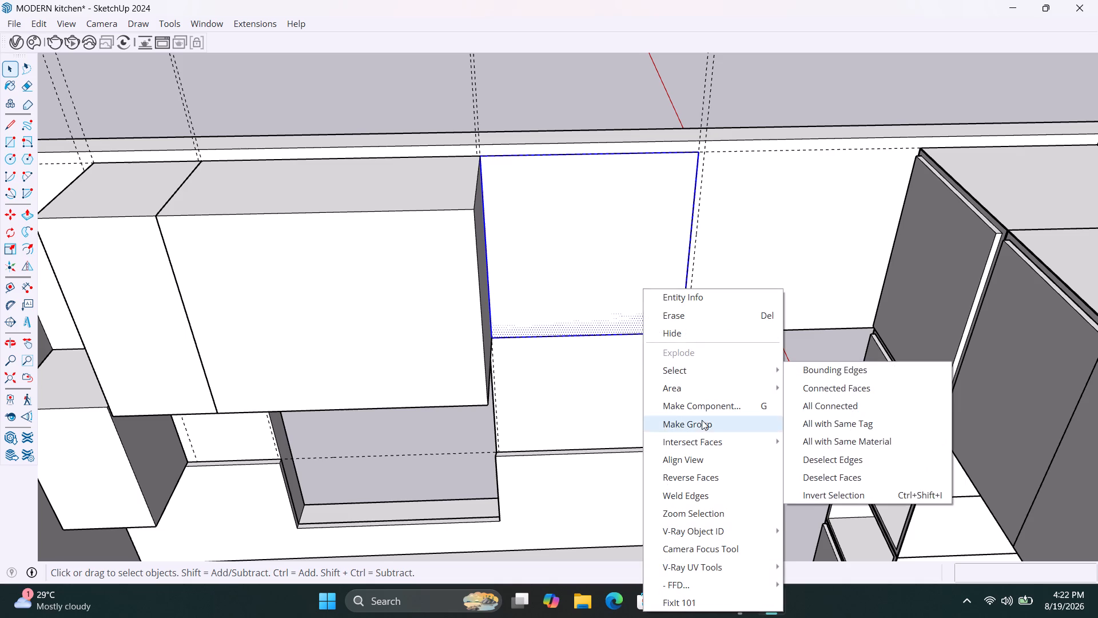
pyautogui.click(702, 420)
# Extrude the grouped rectangle beside the doorway flush with the front of the neighbouring wall cabinet.
pyautogui.tripleClick(614, 249)
pyautogui.press('p')
pyautogui.click(614, 248)
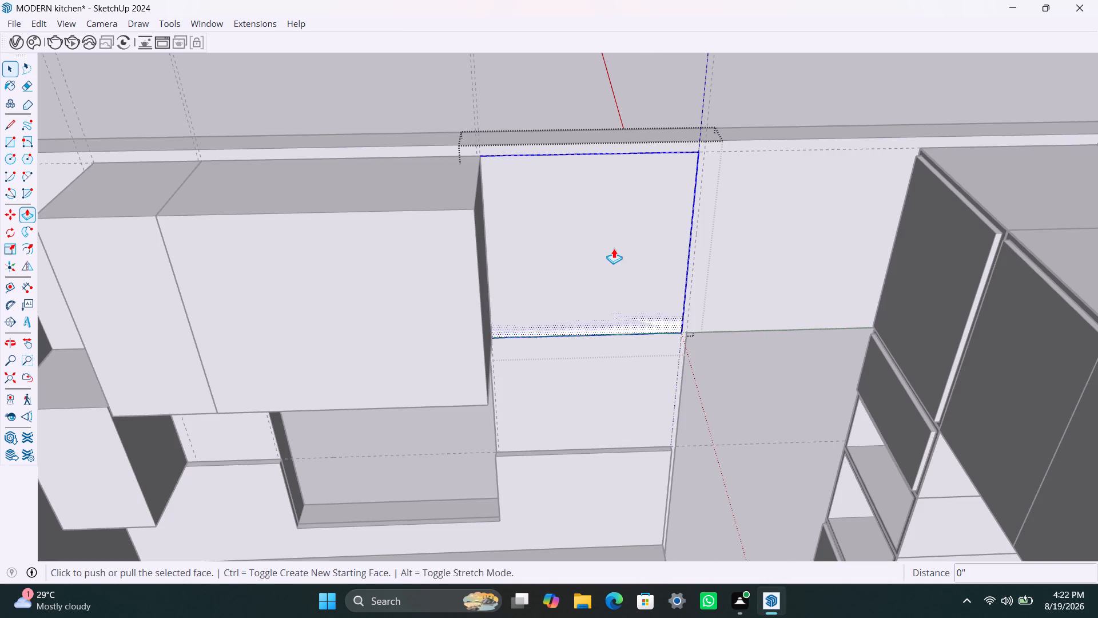
pyautogui.click(447, 284)
pyautogui.press('space')
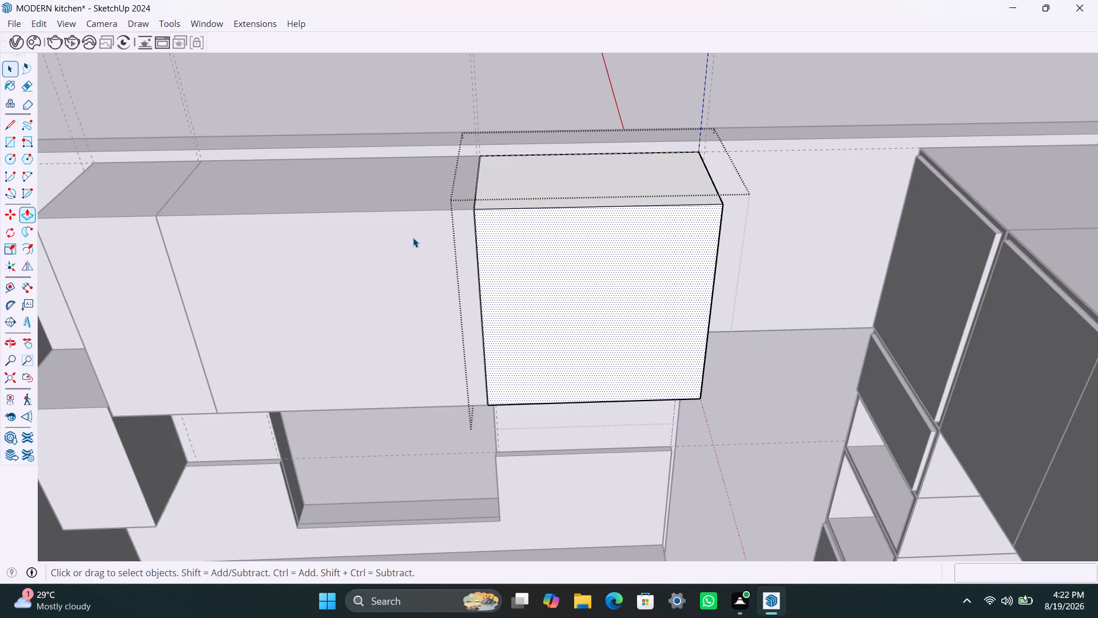
pyautogui.click(413, 97)
# Examine the row of wall cabinets, the window and the lower side cabinet from several angles inside and outside the kitchen.
pyautogui.scroll(-4, 457, 354)
pyautogui.moveTo(478, 362); pyautogui.dragTo(502, 230, button='middle')
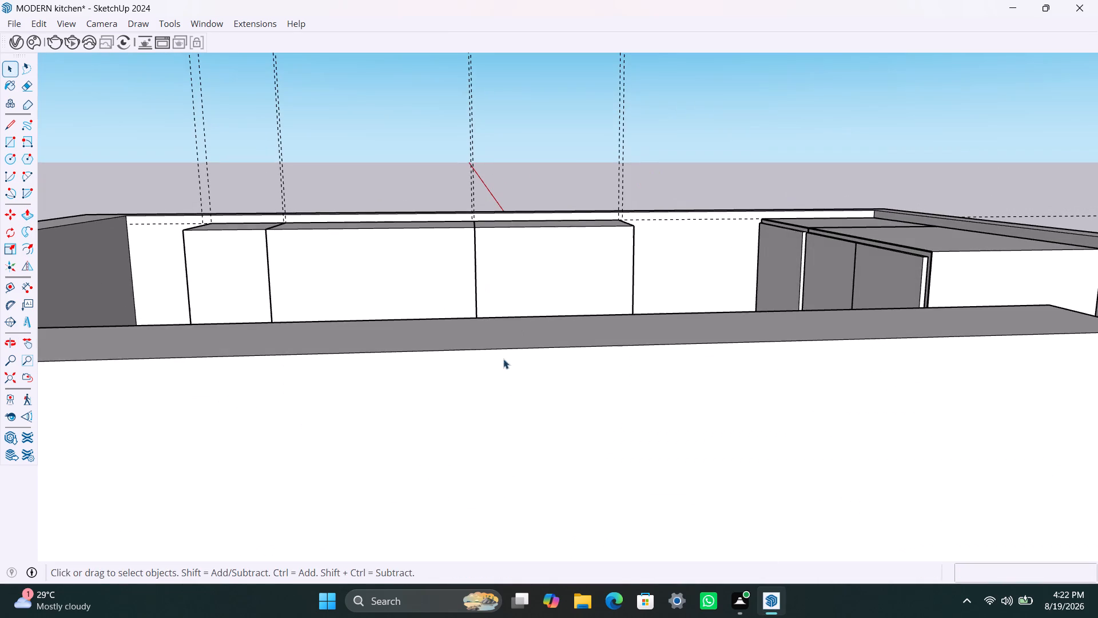
pyautogui.moveTo(519, 351); pyautogui.dragTo(272, 395, button='middle')
pyautogui.scroll(-16, 983, 516)
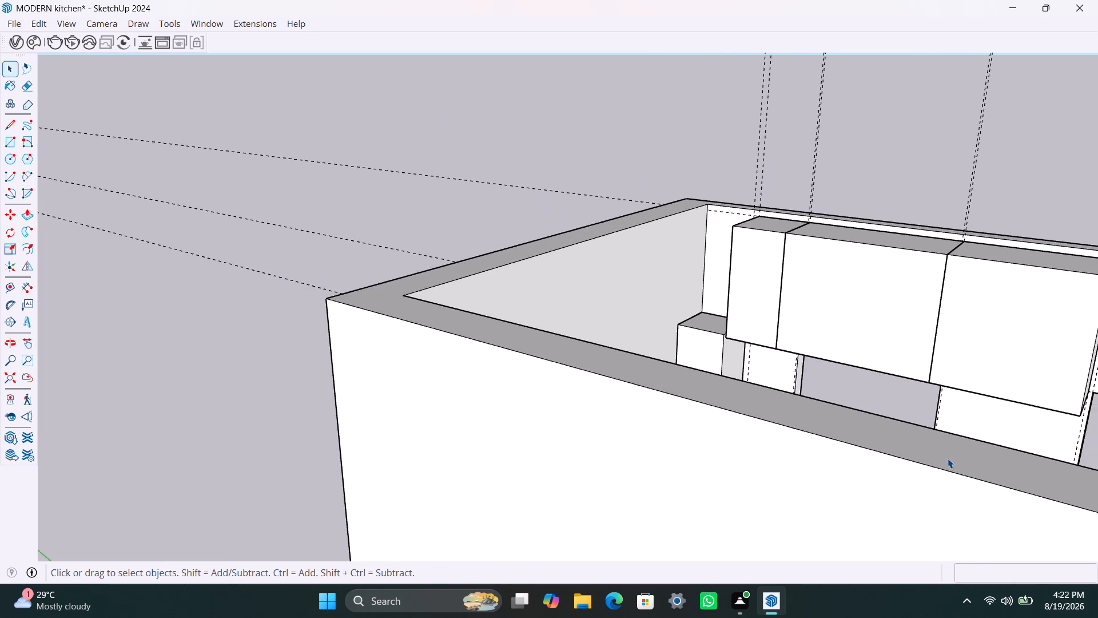
pyautogui.scroll(-3, 948, 458)
pyautogui.keyDown('shift'); pyautogui.moveTo(955, 472); pyautogui.dragTo(745, 375, button='middle'); pyautogui.keyUp('shift')
pyautogui.scroll(-4, 892, 425)
pyautogui.moveTo(885, 440); pyautogui.dragTo(739, 408, button='middle')
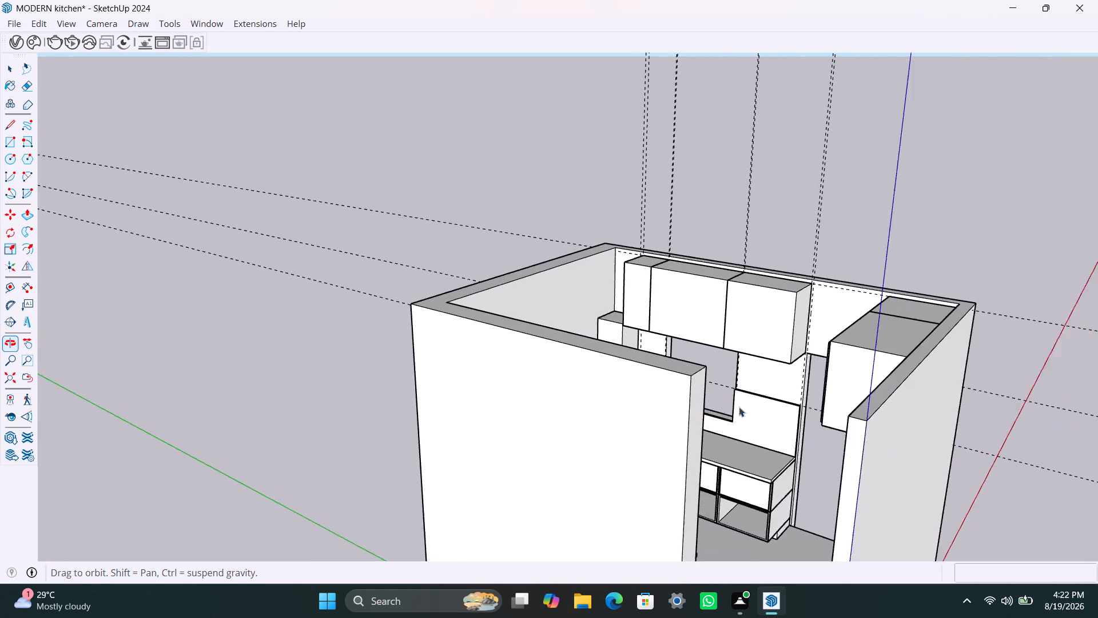
pyautogui.scroll(8, 750, 401)
pyautogui.moveTo(742, 360); pyautogui.dragTo(767, 343, button='middle')
pyautogui.scroll(3, 767, 332)
pyautogui.moveTo(764, 328); pyautogui.dragTo(797, 260, button='middle')
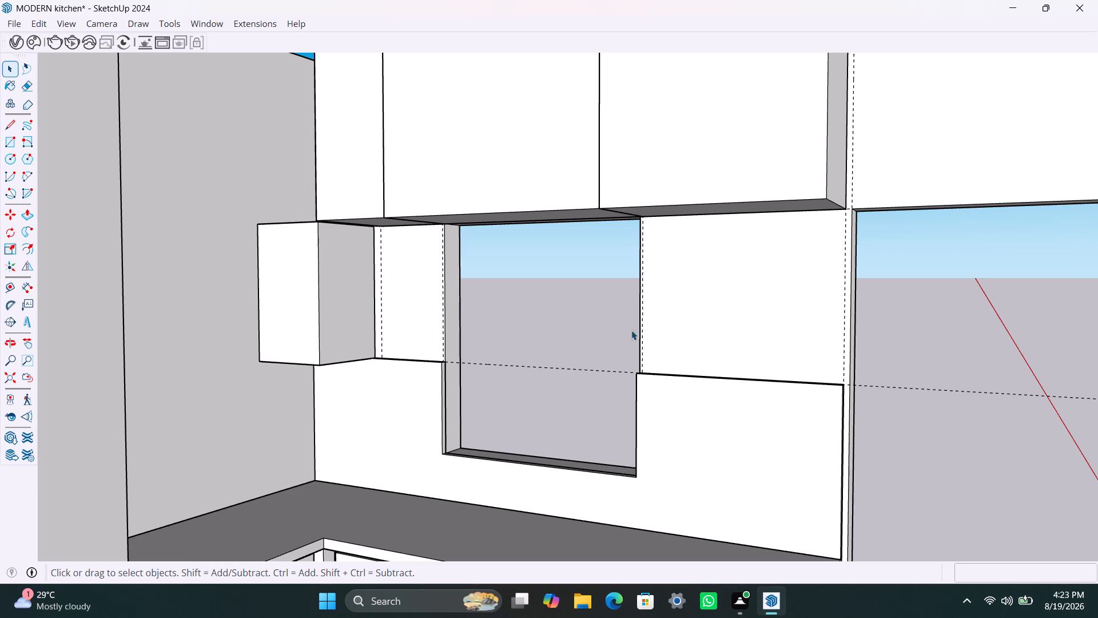
pyautogui.moveTo(536, 385); pyautogui.dragTo(551, 415, button='middle')
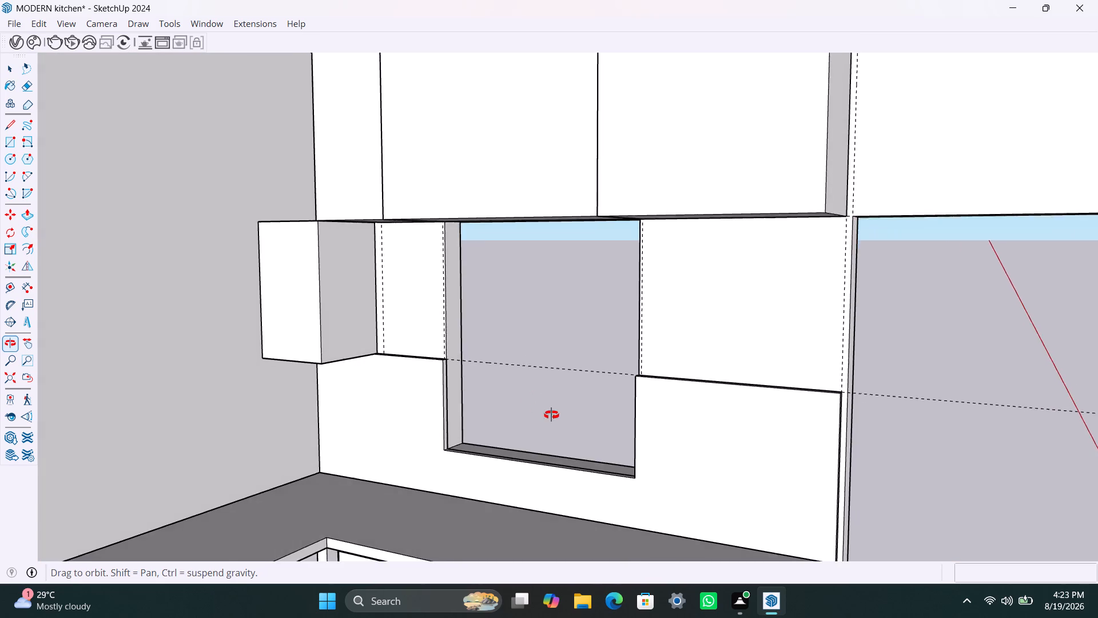
pyautogui.moveTo(551, 415); pyautogui.dragTo(590, 453, button='middle')
pyautogui.scroll(-20, 699, 308)
pyautogui.scroll(-1, 699, 308)
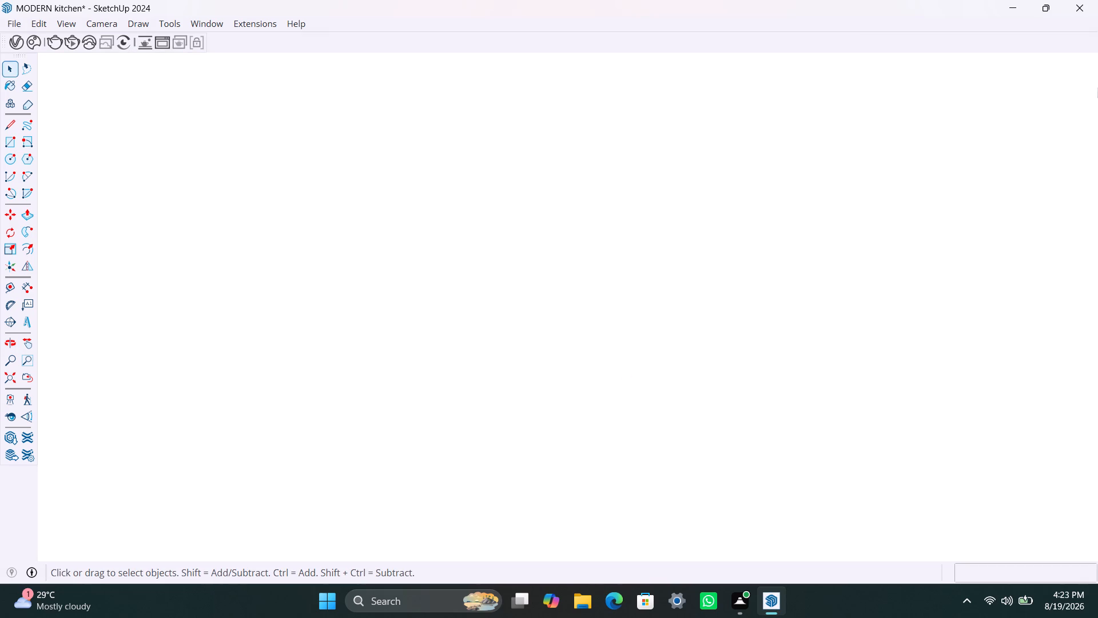
pyautogui.click(16, 372)
pyautogui.scroll(-1, 348, 326)
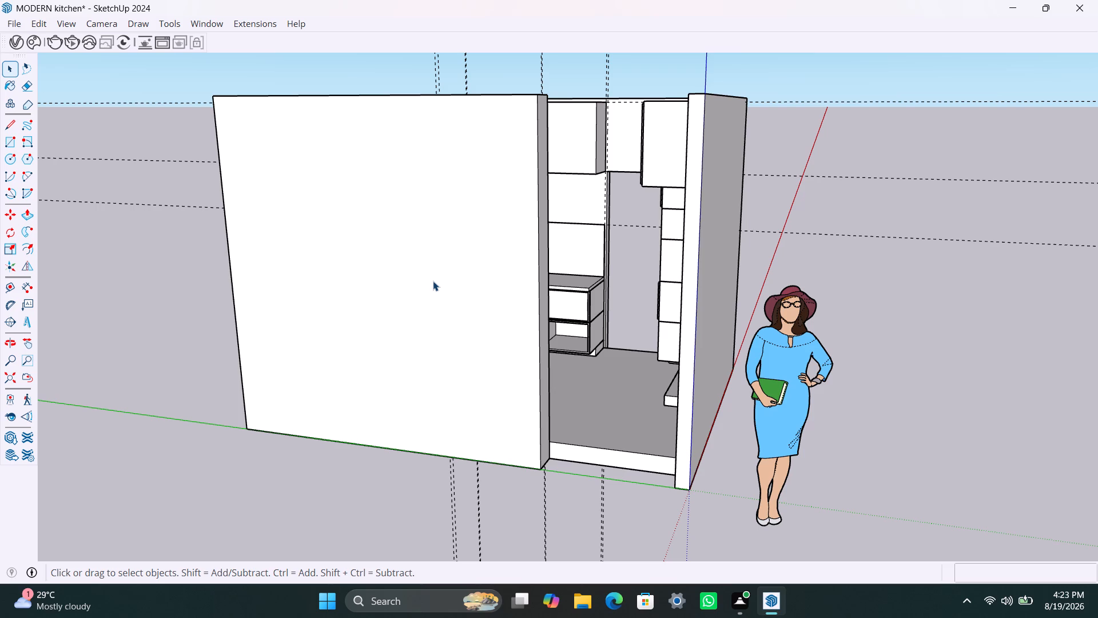
pyautogui.moveTo(372, 276); pyautogui.dragTo(506, 465, button='middle')
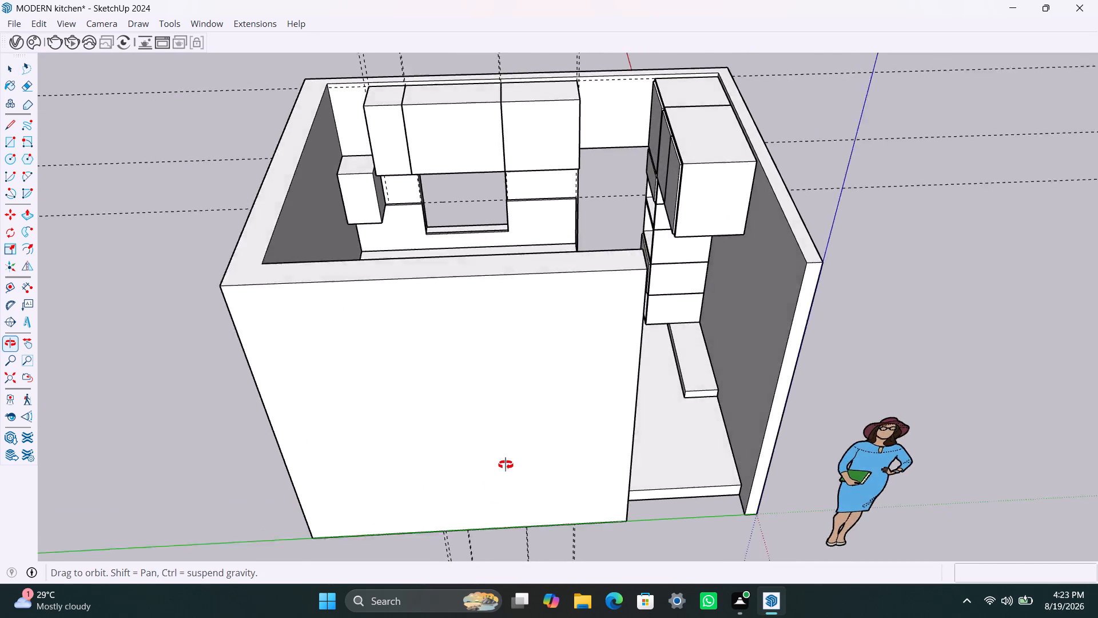
pyautogui.moveTo(506, 465); pyautogui.dragTo(506, 462, button='middle')
pyautogui.scroll(9, 370, 100)
pyautogui.moveTo(388, 304); pyautogui.dragTo(317, 251, button='middle')
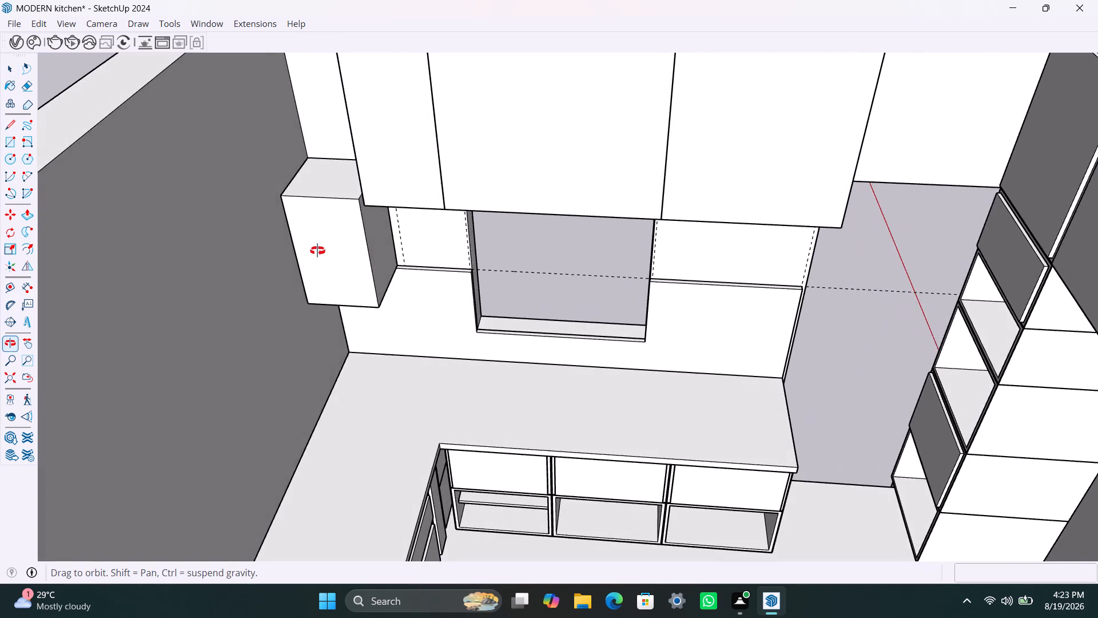
pyautogui.moveTo(317, 251); pyautogui.dragTo(317, 250, button='middle')
pyautogui.scroll(4, 384, 247)
pyautogui.moveTo(405, 239); pyautogui.dragTo(377, 232, button='middle')
pyautogui.scroll(-9, 409, 236)
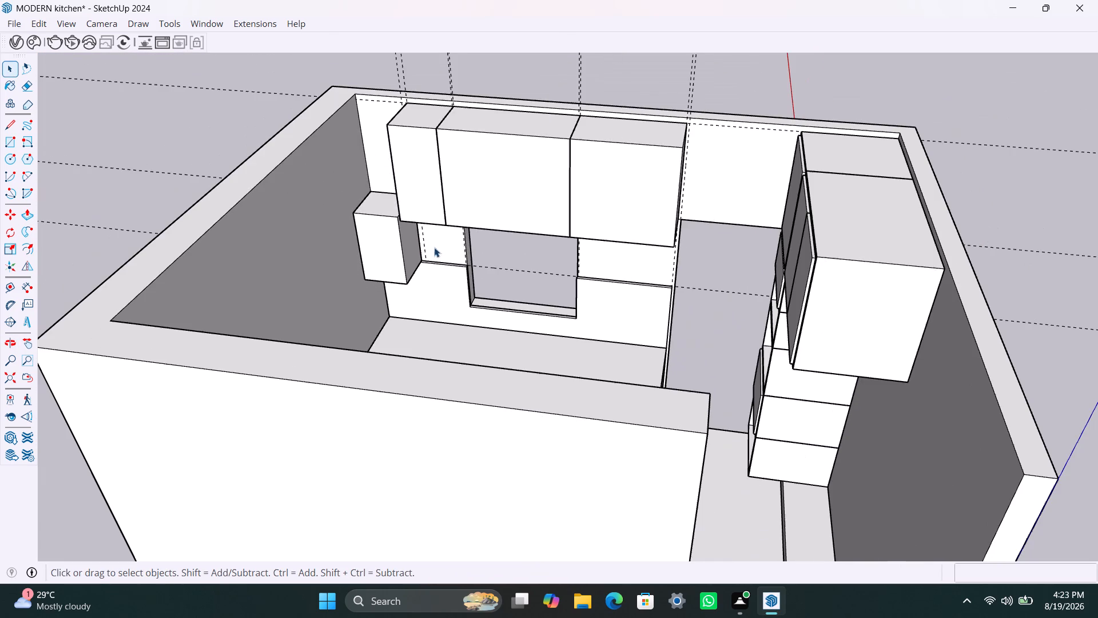
# Move the three upper cabinets together off the back wall to a spot outside the room, beyond that wall.
pyautogui.click(421, 192)
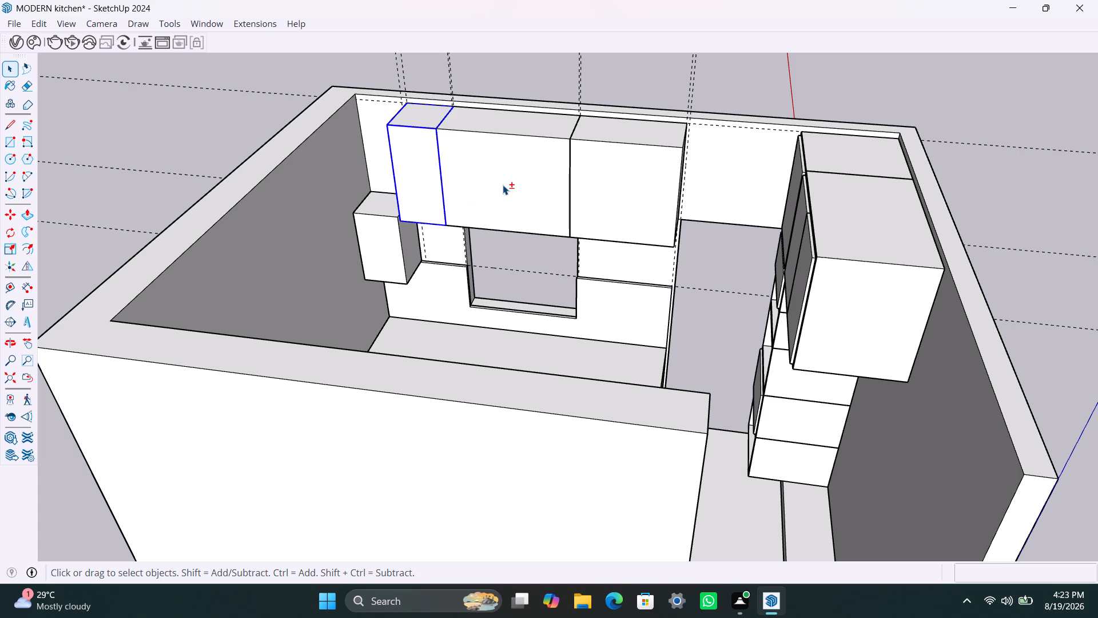
pyautogui.keyDown('shift'); pyautogui.click(503, 185); pyautogui.keyUp('shift')
pyautogui.keyDown('shift'); pyautogui.click(602, 207); pyautogui.keyUp('shift')
pyautogui.press('m')
pyautogui.click(602, 207)
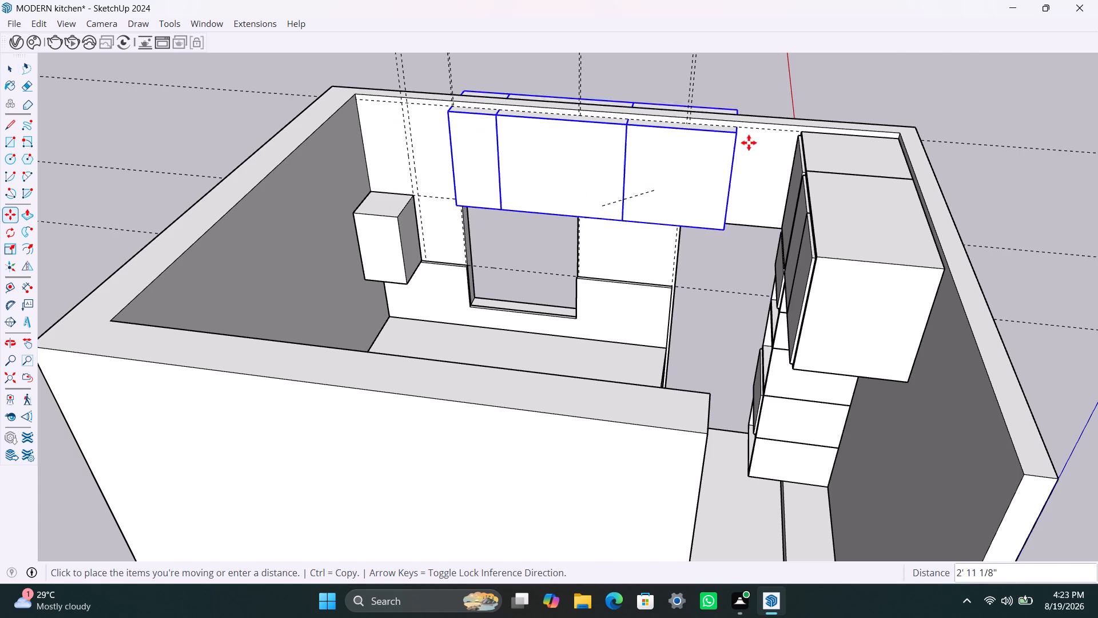
pyautogui.click(925, 85)
pyautogui.press('space')
# Draw a rectangle about 1' 11 5/8" by 1' 1 3/8" on the back wall between the corner cabinet and the window, snapped to the guides.
pyautogui.scroll(2, 391, 241)
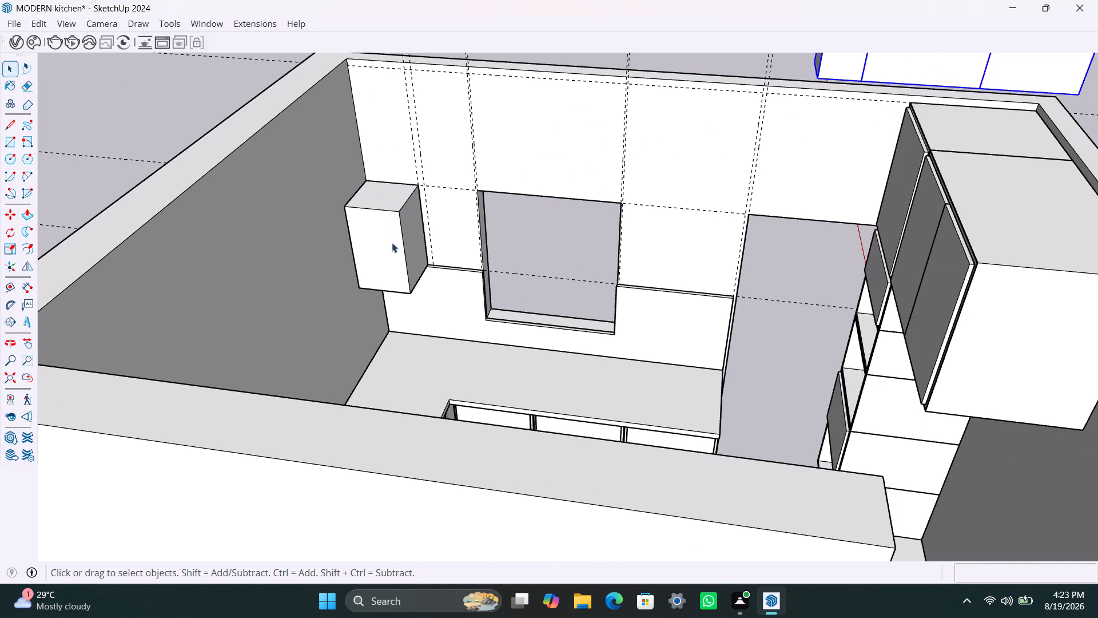
pyautogui.moveTo(432, 260); pyautogui.dragTo(483, 262, button='middle')
pyautogui.scroll(4, 470, 236)
pyautogui.moveTo(467, 251); pyautogui.dragTo(467, 243, button='middle')
pyautogui.scroll(-4, 467, 244)
pyautogui.moveTo(456, 264); pyautogui.dragTo(431, 346, button='middle')
pyautogui.scroll(4, 431, 338)
pyautogui.moveTo(429, 337); pyautogui.dragTo(440, 291, button='middle')
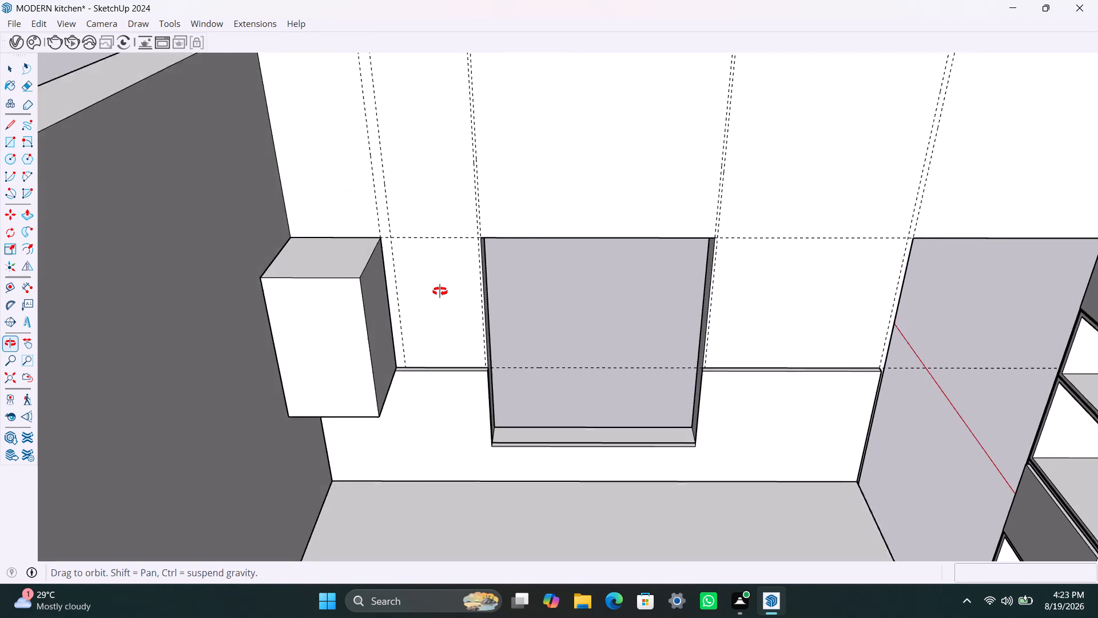
pyautogui.moveTo(440, 291); pyautogui.dragTo(436, 298, button='middle')
pyautogui.press('r')
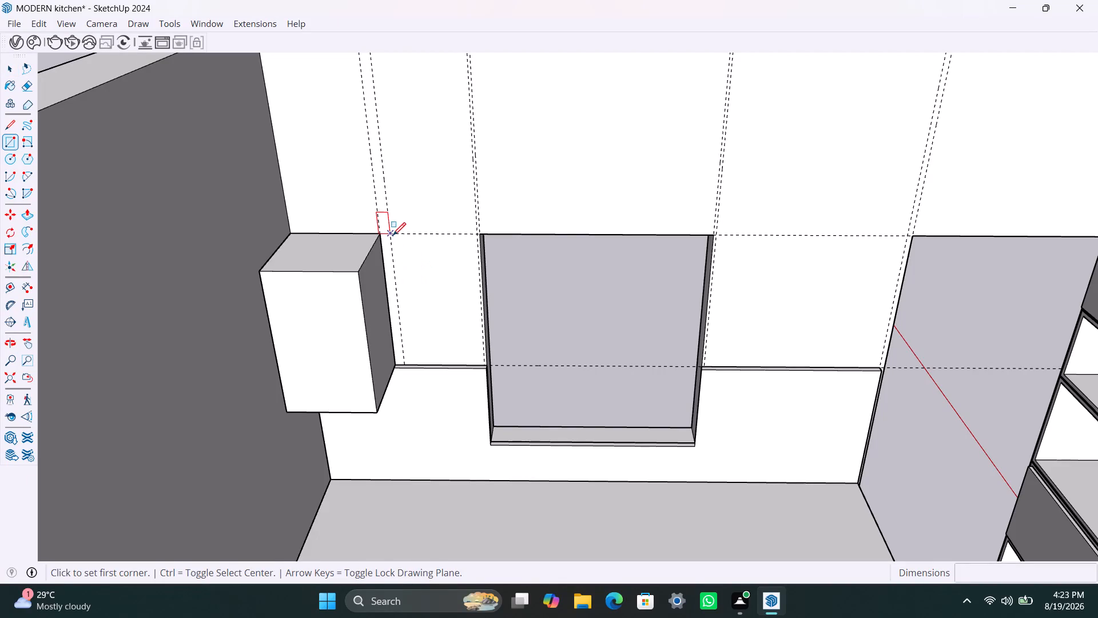
pyautogui.click(393, 235)
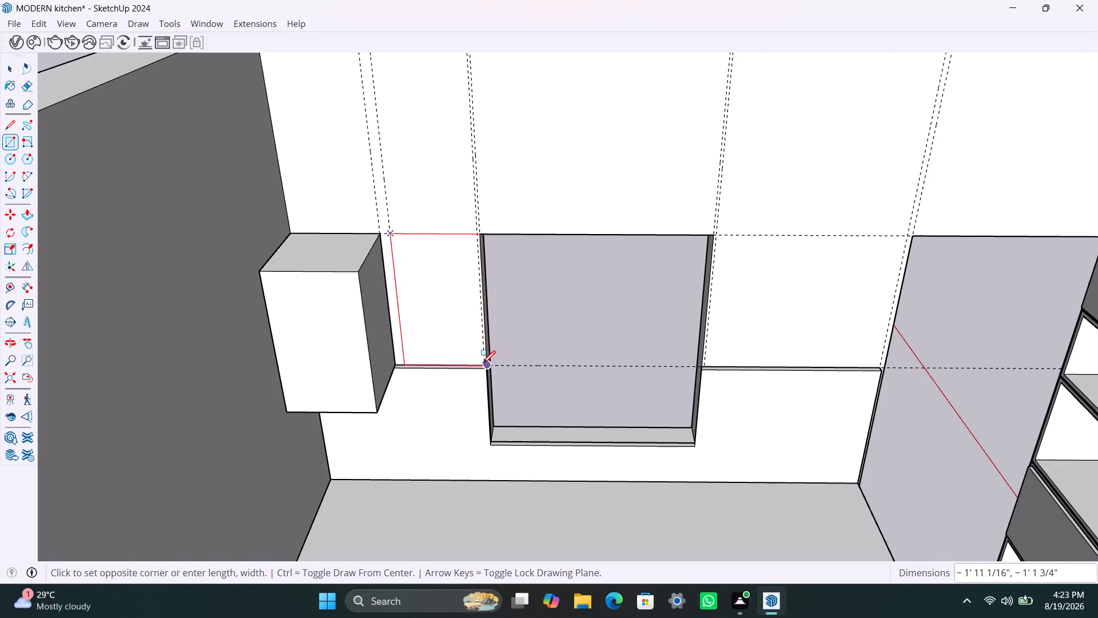
pyautogui.scroll(7, 483, 363)
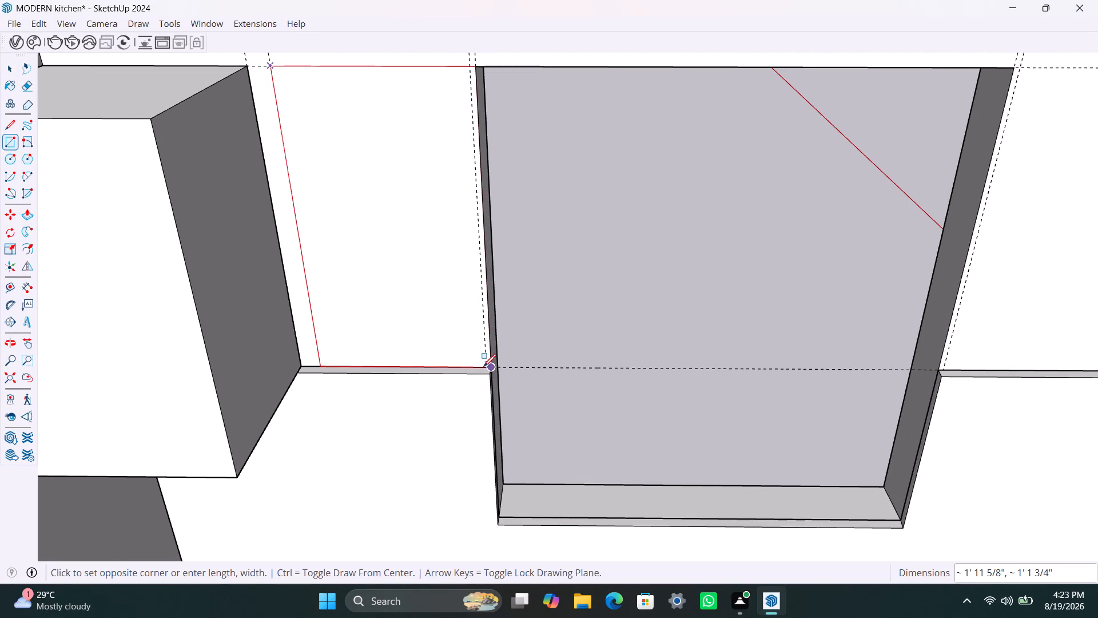
pyautogui.scroll(9, 482, 367)
pyautogui.click(493, 365)
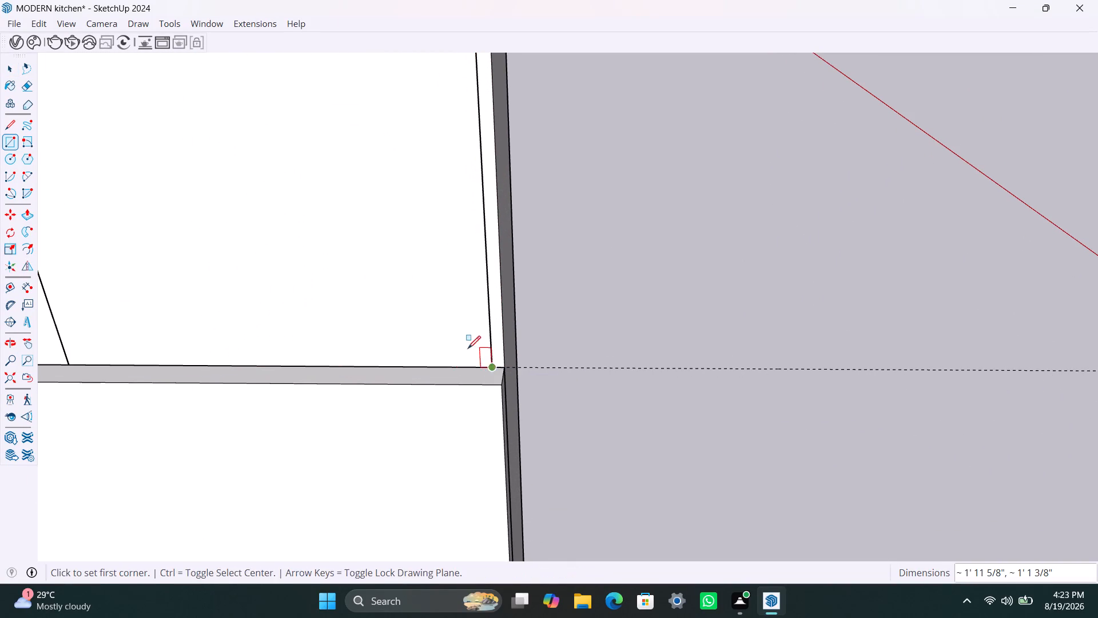
# Make the new rectangle between the corner cabinet and the window into a group.
pyautogui.press('space')
pyautogui.doubleClick(438, 322)
pyautogui.rightClick(437, 322)
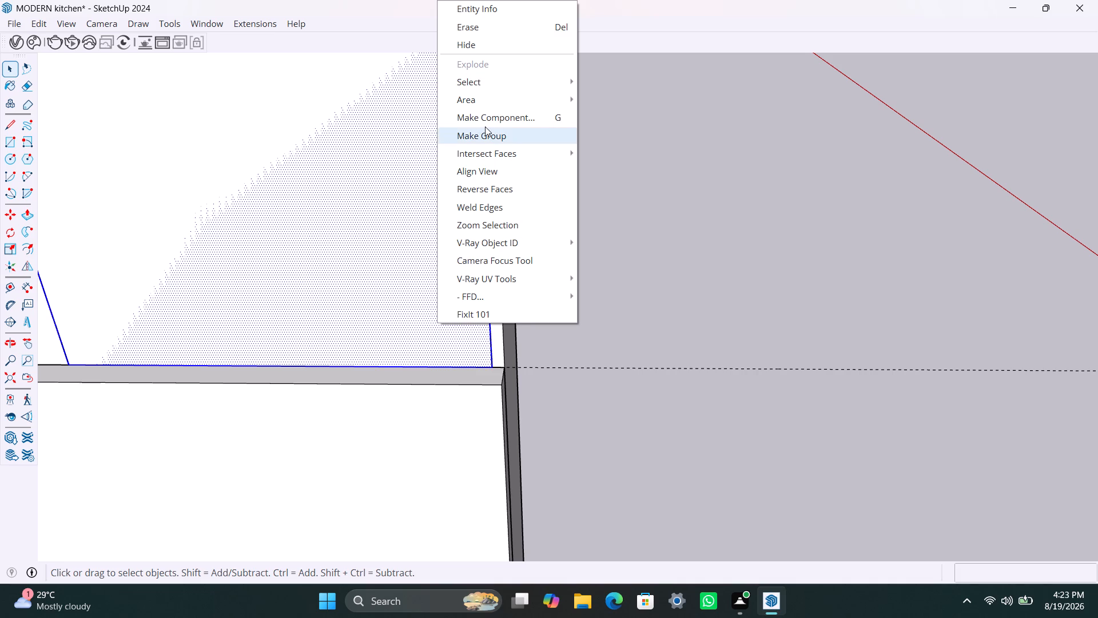
pyautogui.click(485, 127)
# Extrude the grouped rectangle beside the window about 1' 1 3/4", flush with the front of the corner wall cabinet.
pyautogui.tripleClick(410, 184)
pyautogui.press('p')
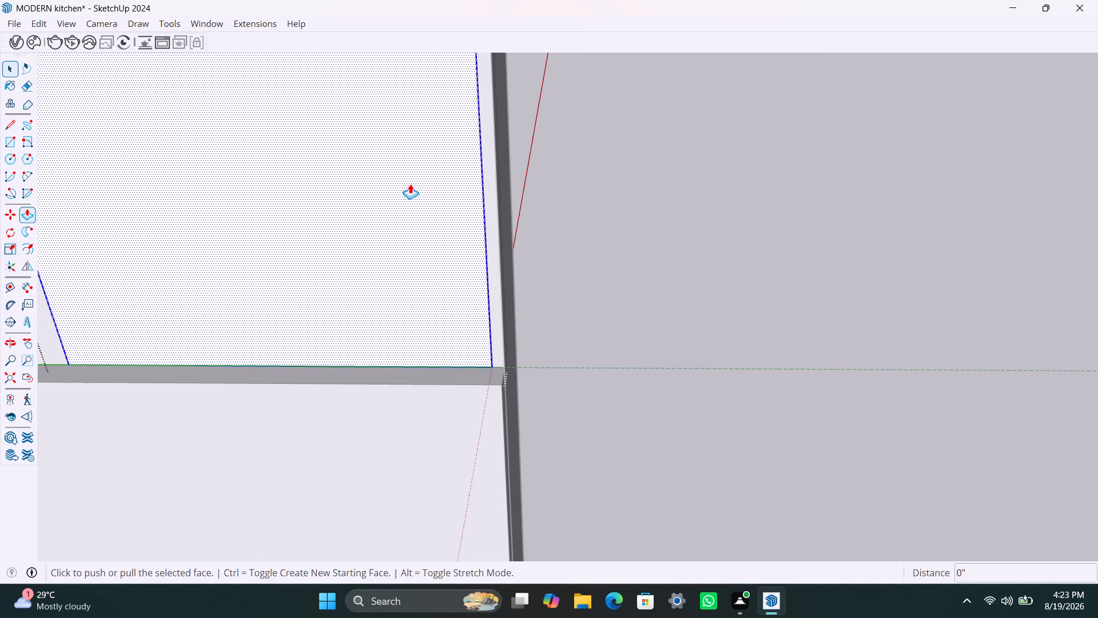
pyautogui.click(410, 184)
pyautogui.scroll(-16, 365, 267)
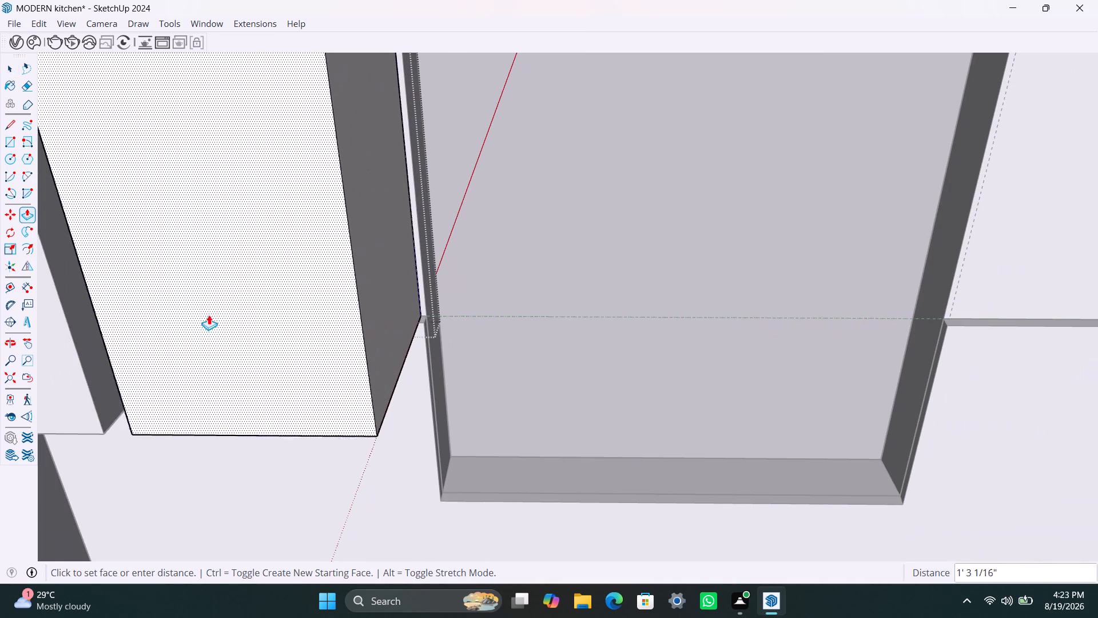
pyautogui.scroll(-13, 249, 301)
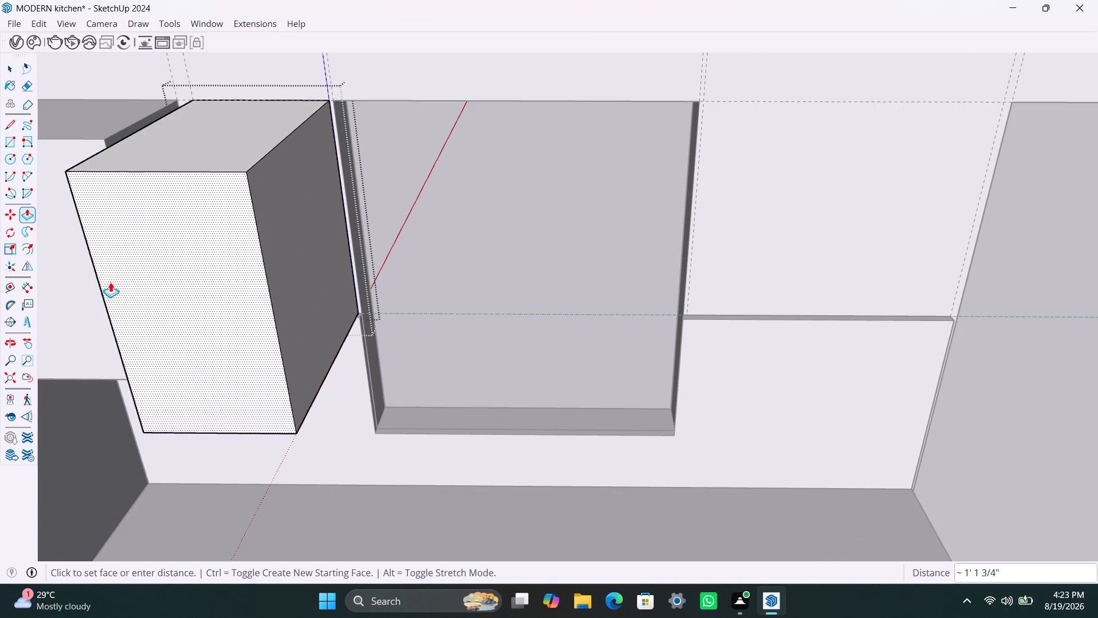
pyautogui.click(118, 272)
pyautogui.press('space')
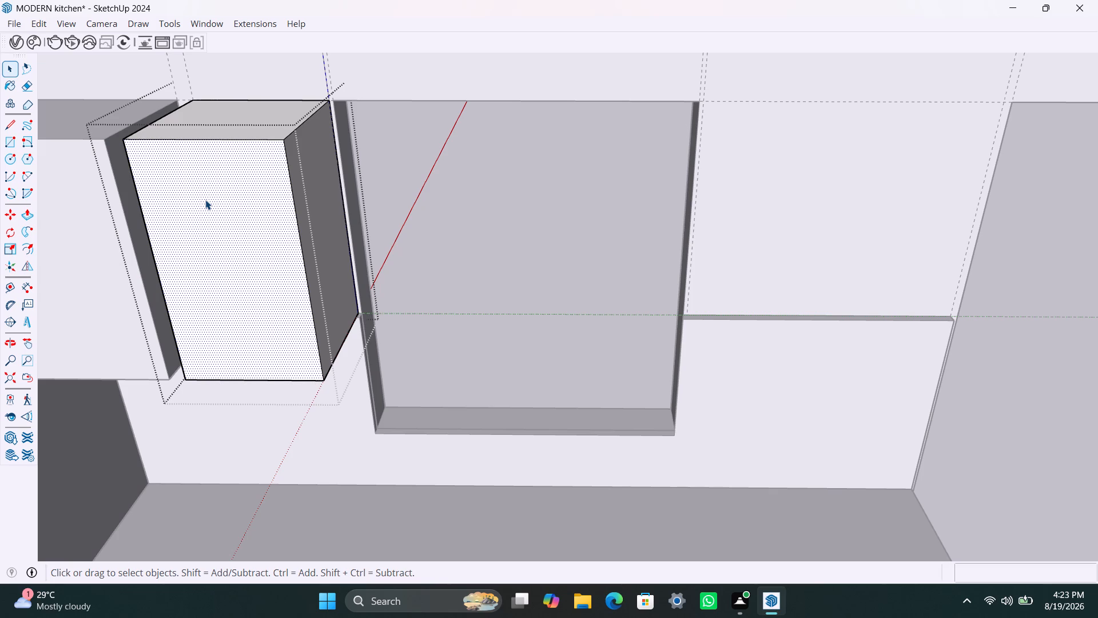
# Push the top face of the box beside the window down by 300 mm and close its group.
pyautogui.scroll(-4, 281, 192)
pyautogui.click(254, 141)
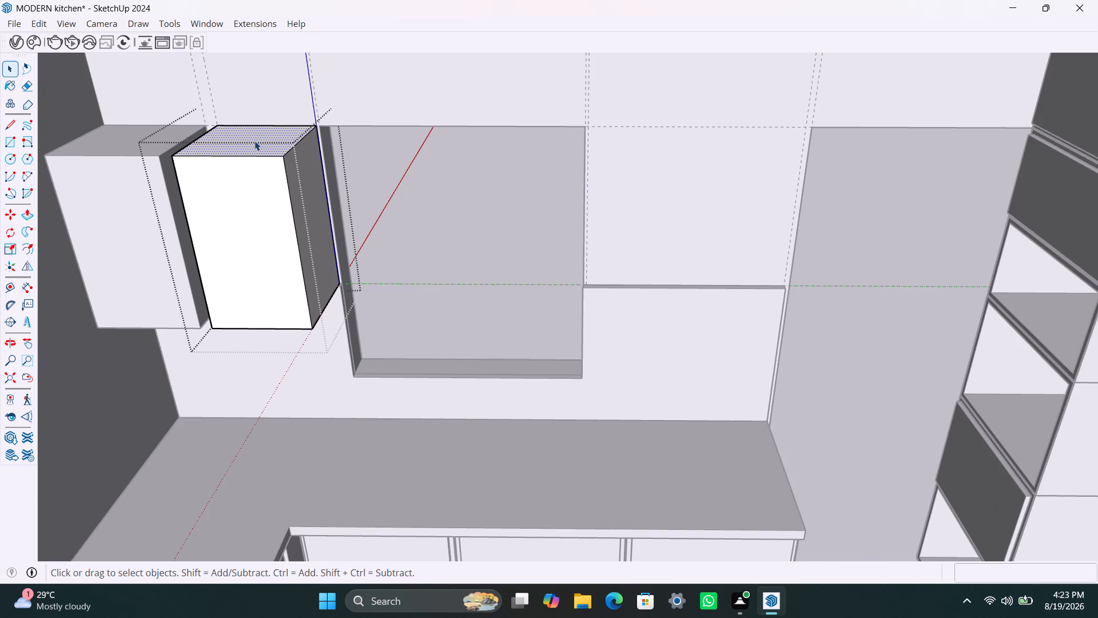
pyautogui.press('p')
pyautogui.click(254, 142)
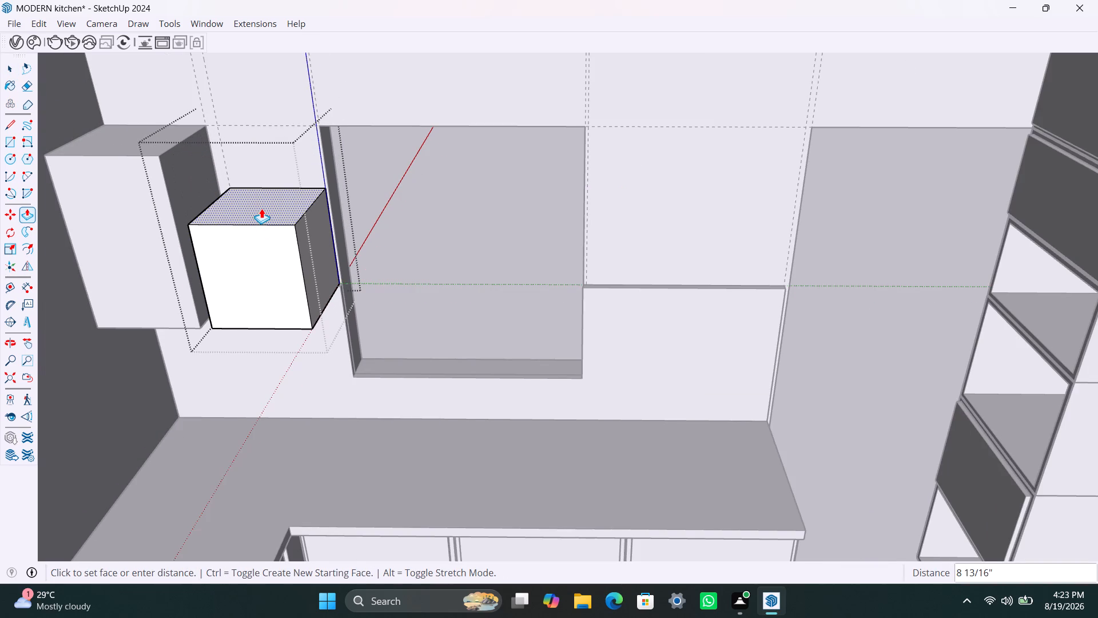
pyautogui.write('300MM')
pyautogui.press('Return')
pyautogui.press('space')
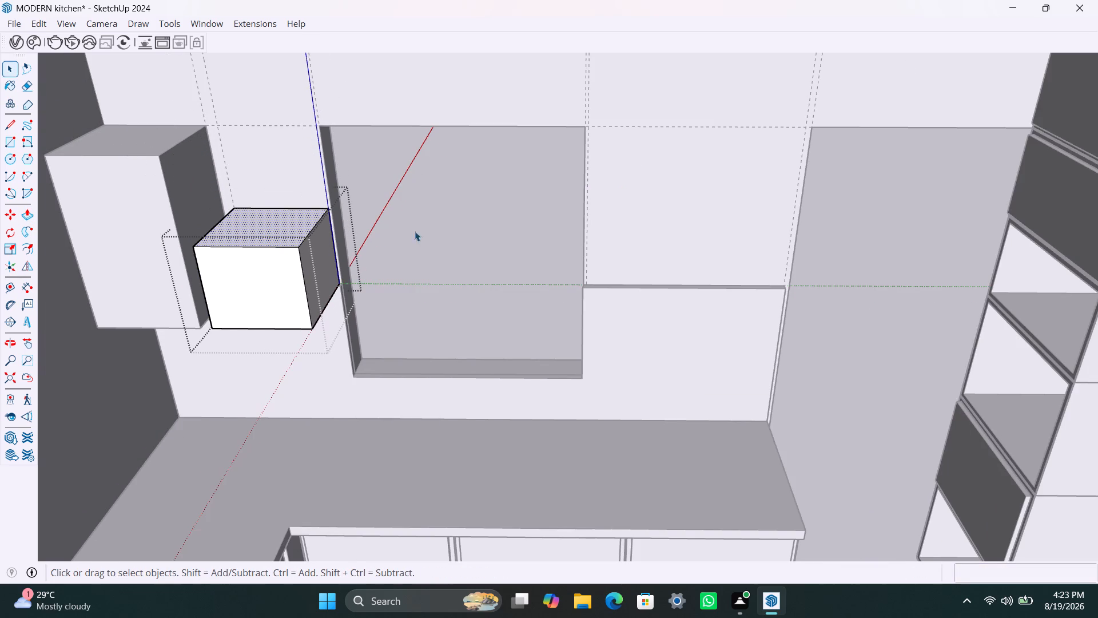
pyautogui.click(423, 231)
# Copy the shortened box straight up so the copy sits directly on top of the original.
pyautogui.click(276, 282)
pyautogui.press('m')
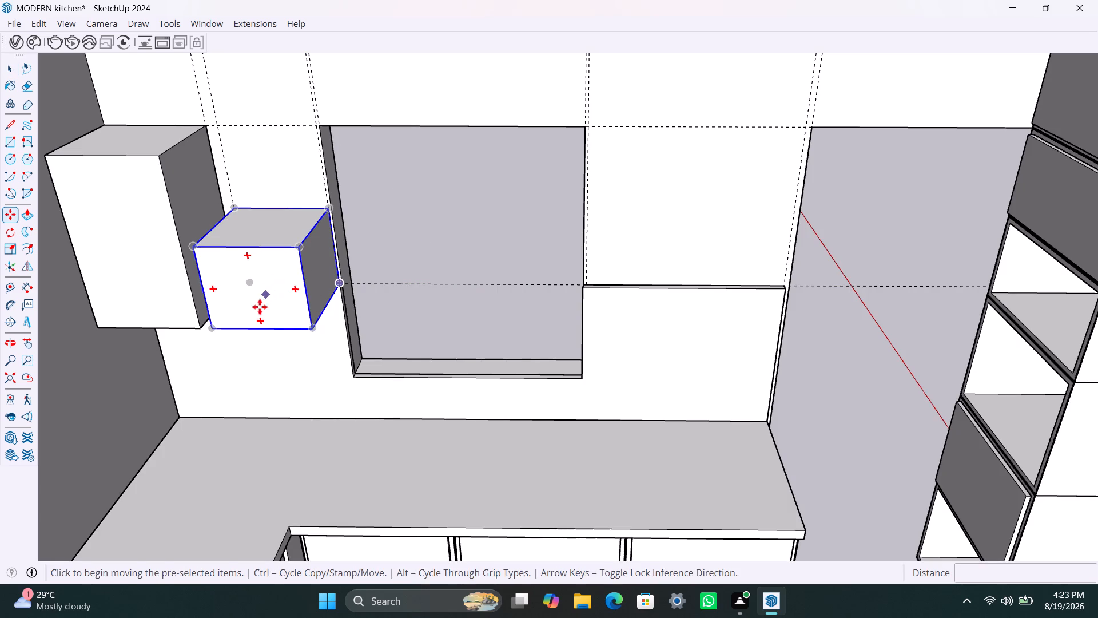
pyautogui.click(218, 335)
pyautogui.click(195, 240)
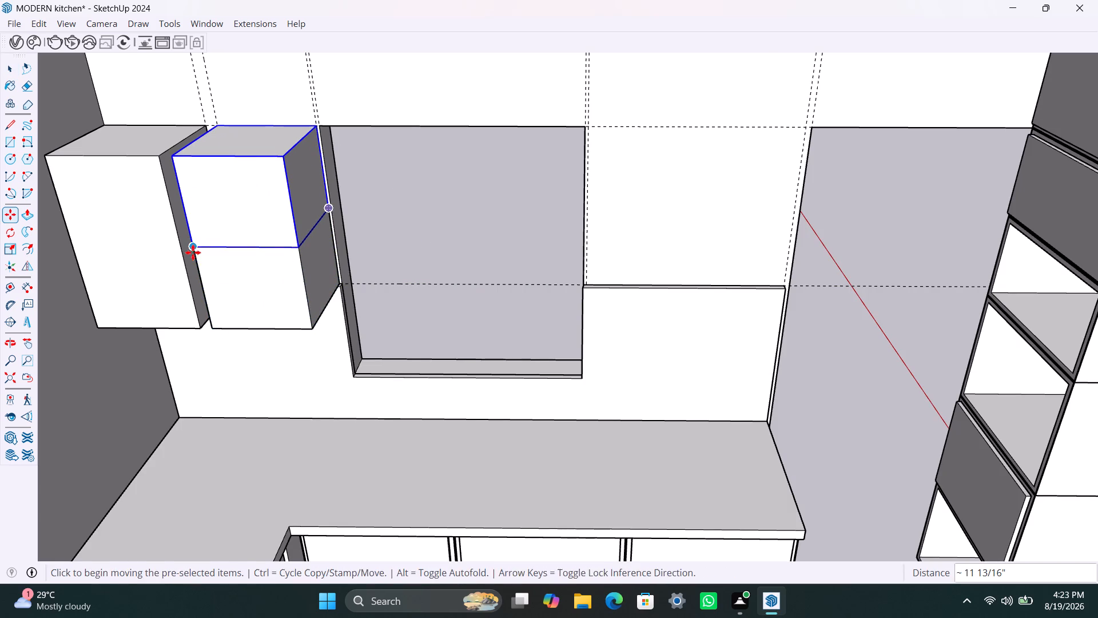
pyautogui.press('space')
# Draw a rectangle about 2' 5" wide on the back wall between the window and the doorway, snapped to the guides.
pyautogui.scroll(-3, 237, 340)
pyautogui.scroll(1, 247, 283)
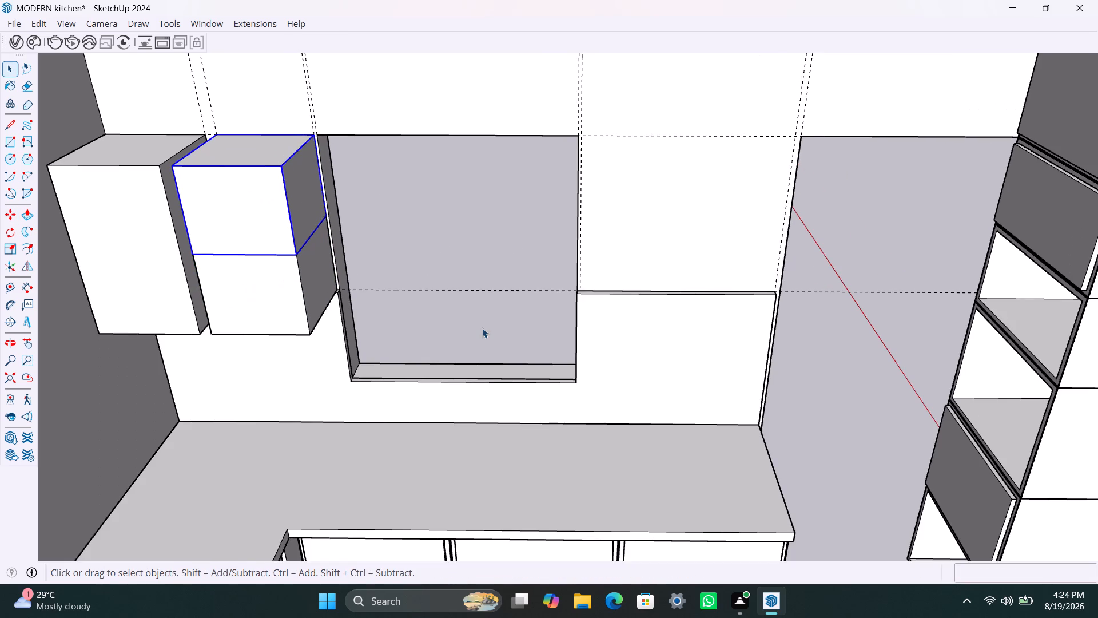
pyautogui.scroll(-1, 483, 328)
pyautogui.keyDown('shift'); pyautogui.moveTo(474, 334); pyautogui.dragTo(337, 378, button='middle'); pyautogui.keyUp('shift')
pyautogui.scroll(-3, 411, 319)
pyautogui.keyDown('shift'); pyautogui.moveTo(401, 280); pyautogui.dragTo(301, 312, button='middle'); pyautogui.keyUp('shift')
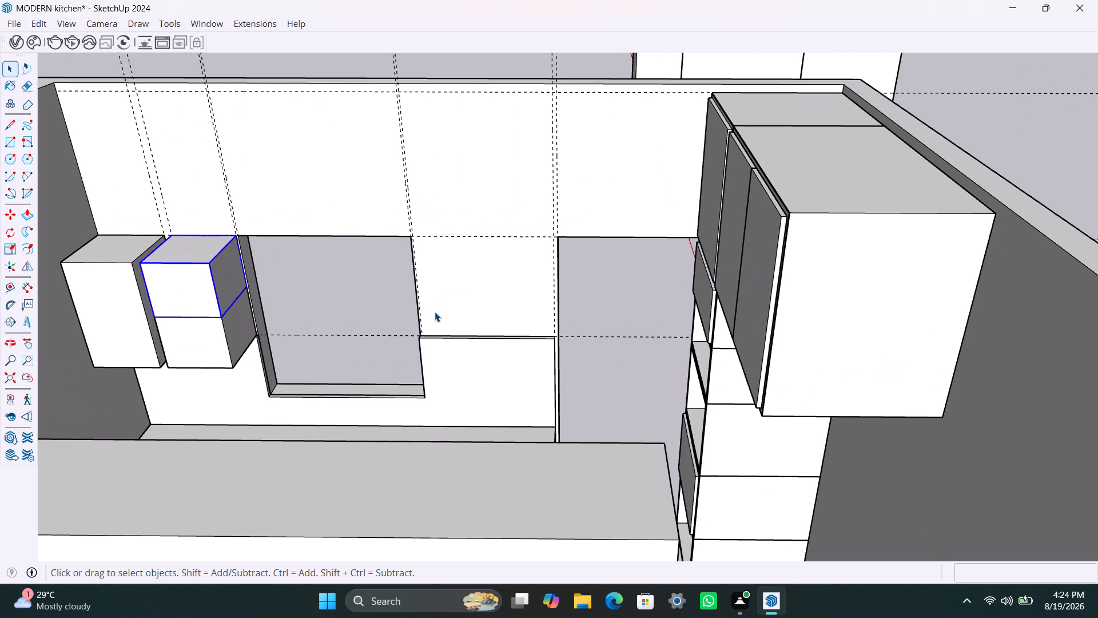
pyautogui.press('r')
pyautogui.scroll(11, 411, 243)
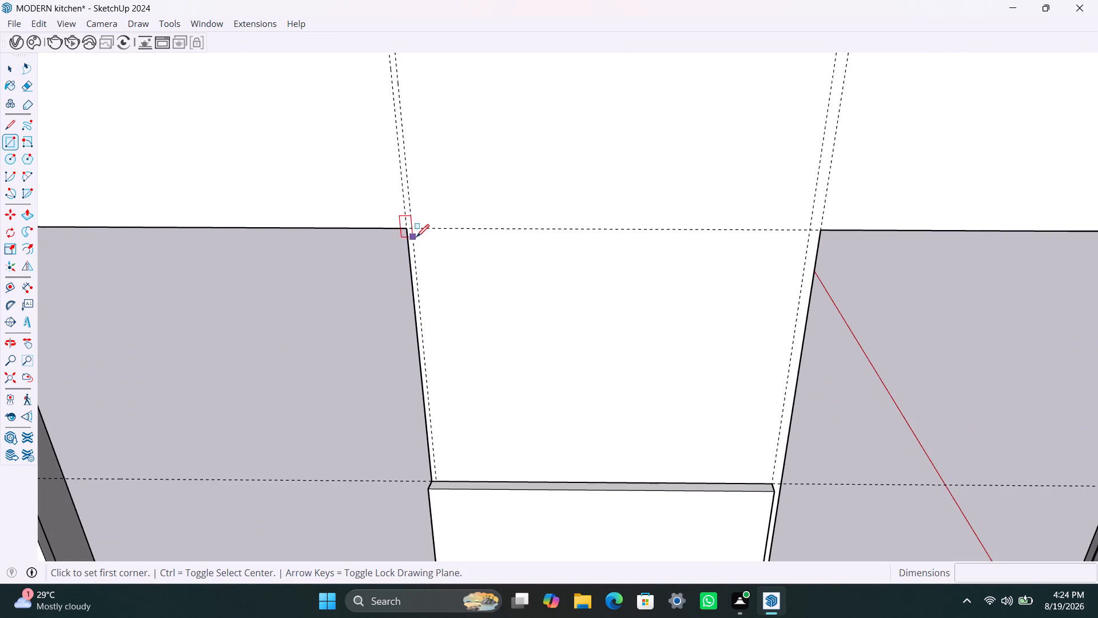
pyautogui.click(415, 228)
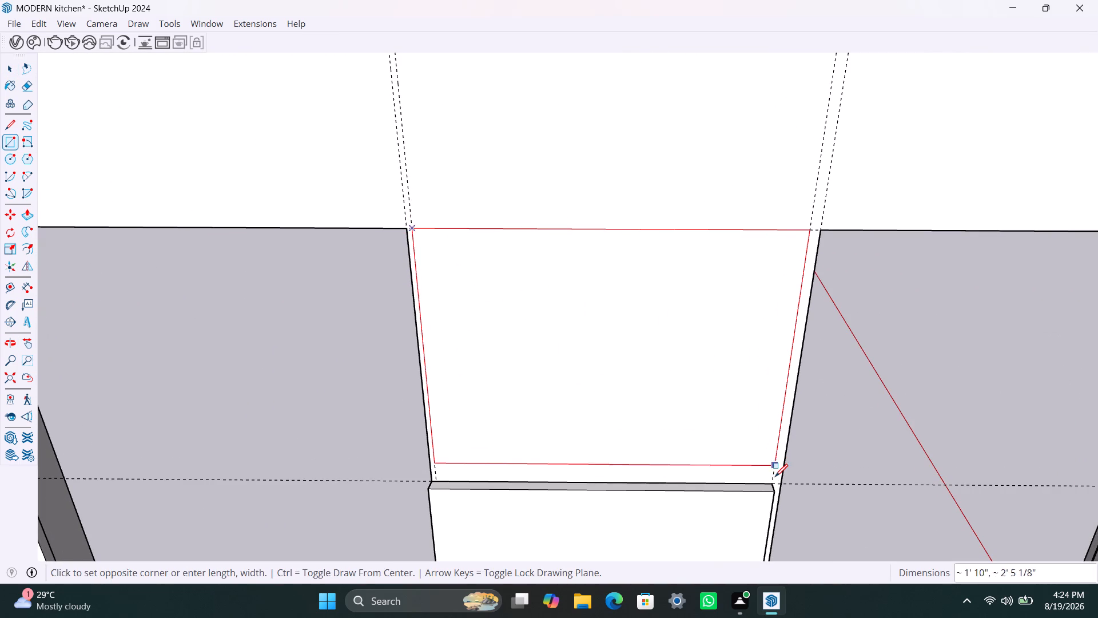
pyautogui.click(773, 481)
# Make the new rectangle between the window and the doorway into a group.
pyautogui.press('space')
pyautogui.click(675, 400)
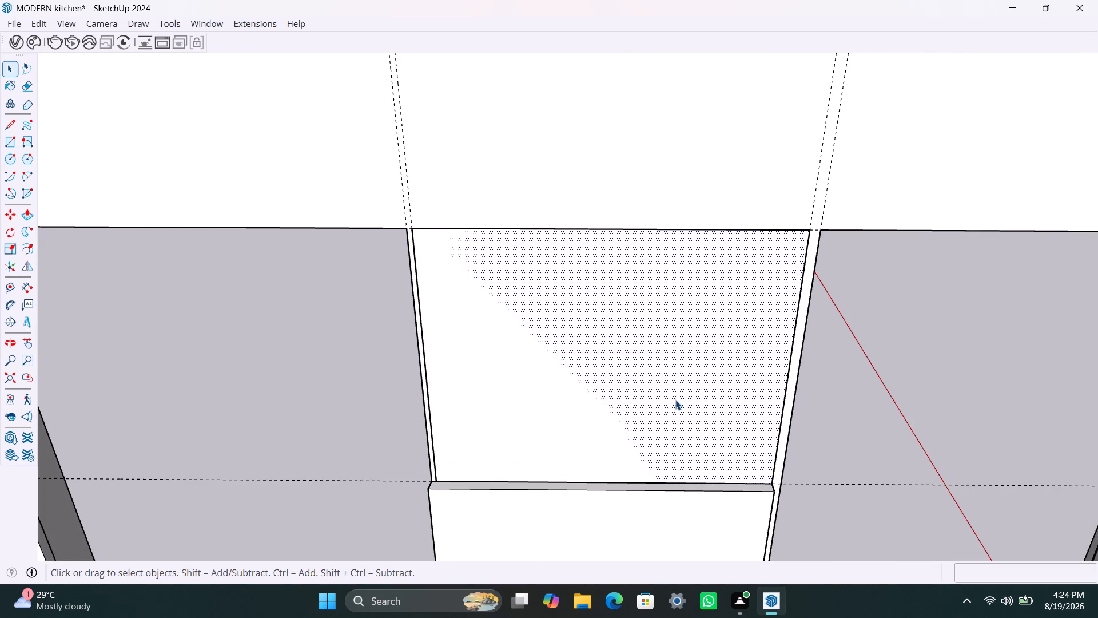
pyautogui.click(675, 400)
pyautogui.rightClick(675, 400)
pyautogui.click(744, 209)
# Extrude the grouped rectangle beside the doorway about 1' 1 3/4", flush with the front of the cabinets across the window.
pyautogui.tripleClick(649, 358)
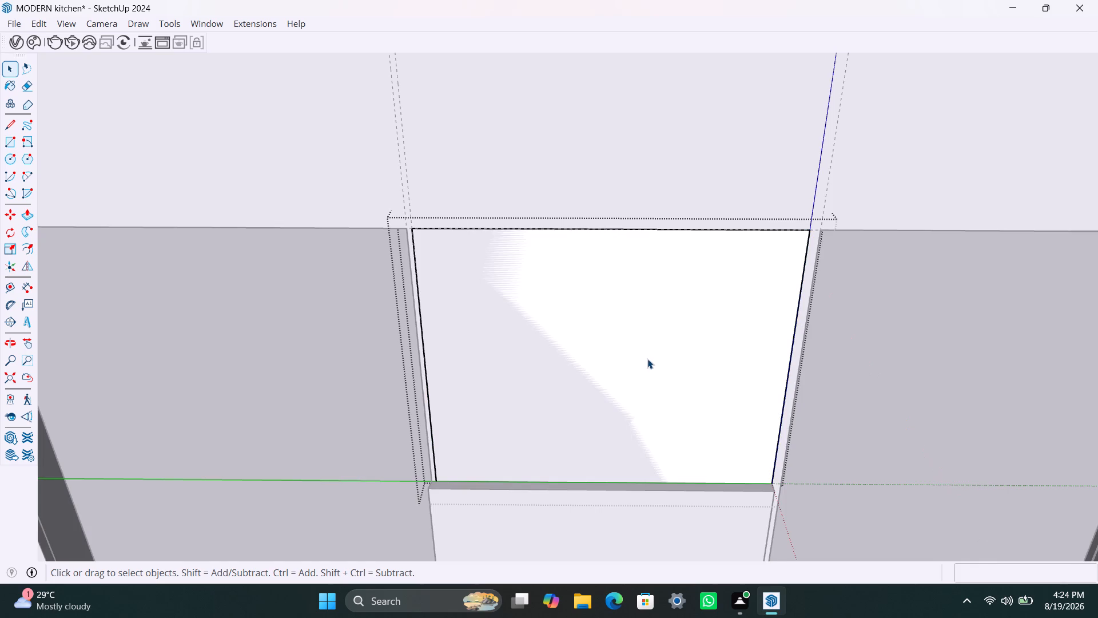
pyautogui.press('p')
pyautogui.click(647, 359)
pyautogui.scroll(-5, 650, 379)
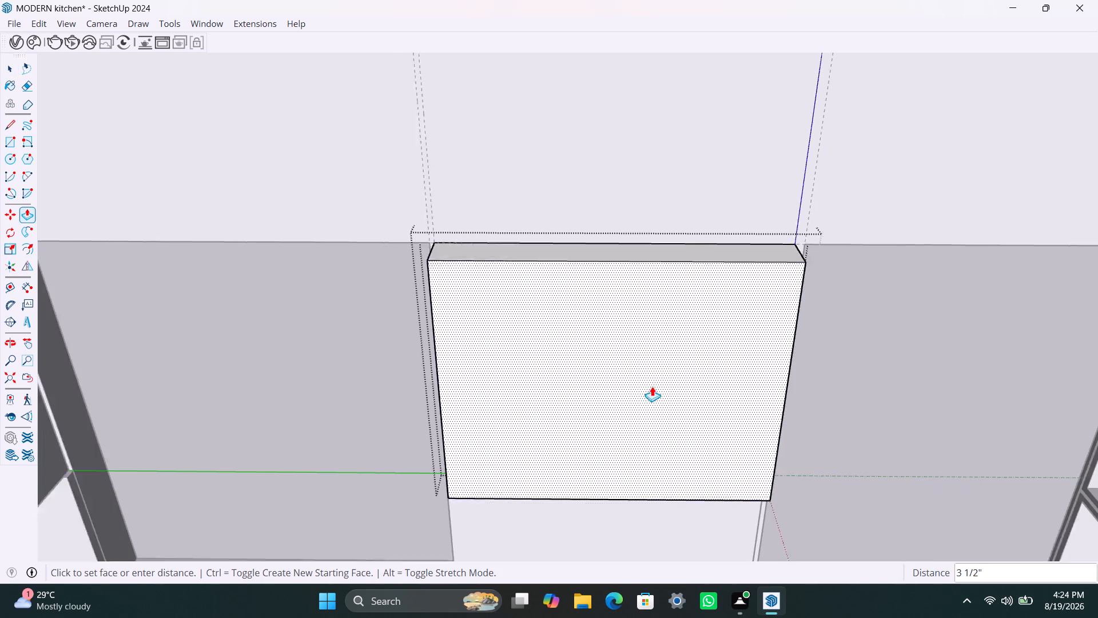
pyautogui.scroll(-6, 652, 386)
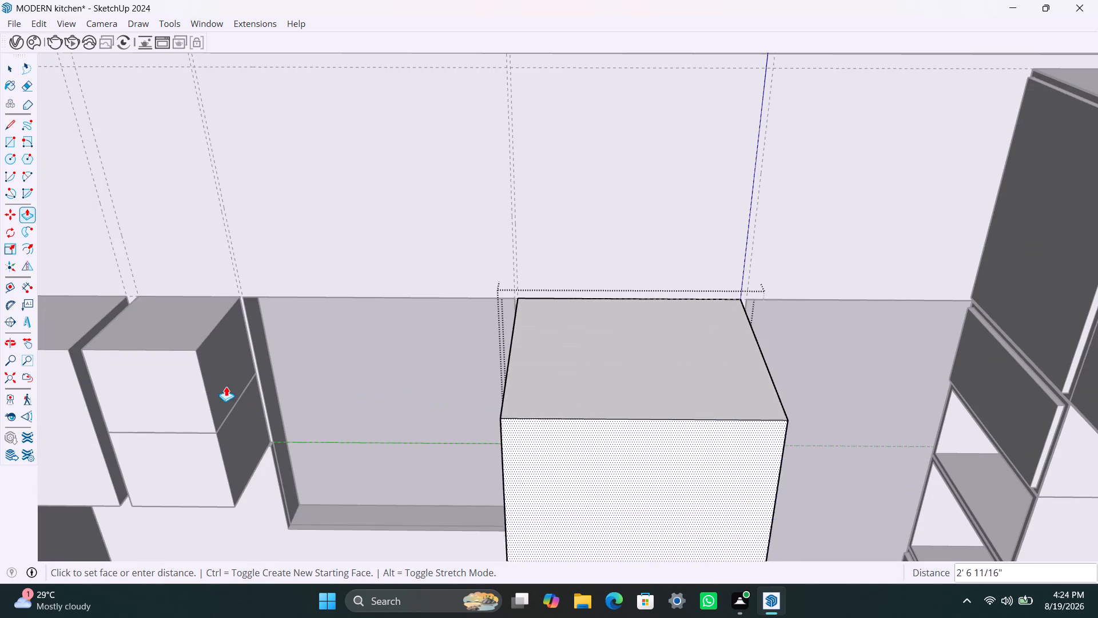
pyautogui.click(198, 386)
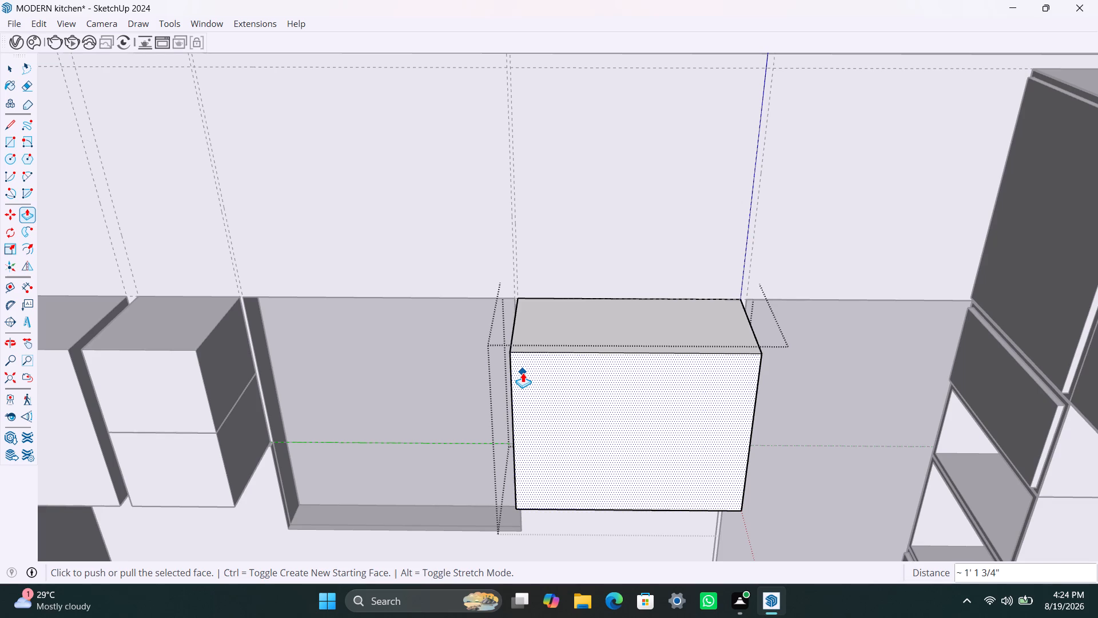
# Push the top face of the box beside the doorway down by 300 mm and close its group.
pyautogui.press('space')
pyautogui.click(583, 277)
pyautogui.click(585, 329)
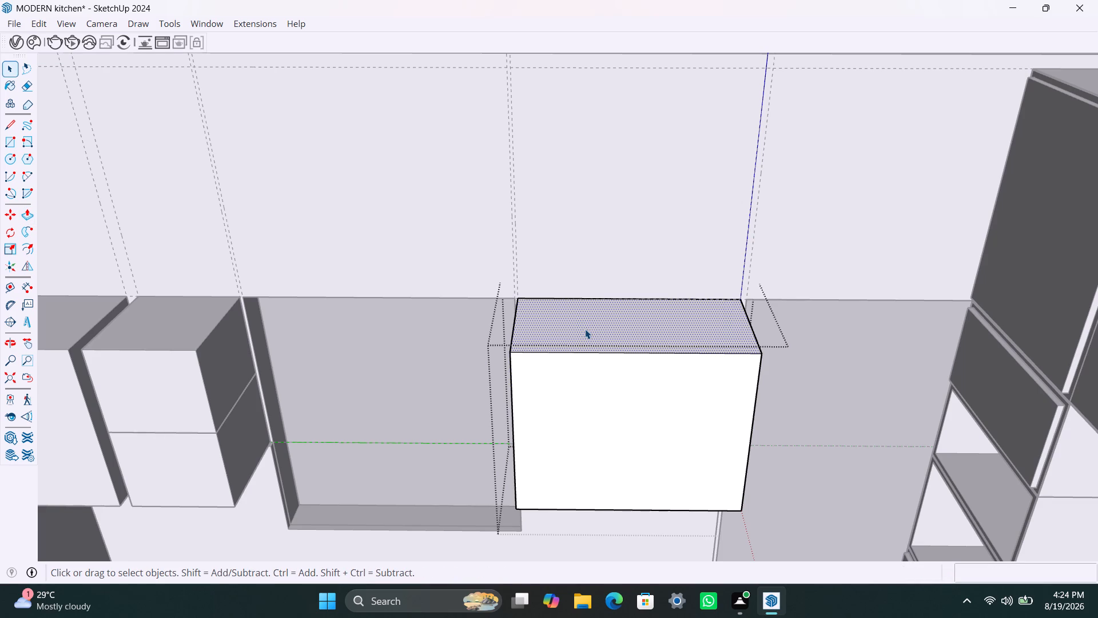
pyautogui.press('p')
pyautogui.click(585, 329)
pyautogui.write('300MM')
pyautogui.press('Return')
pyautogui.press('space')
pyautogui.click(889, 437)
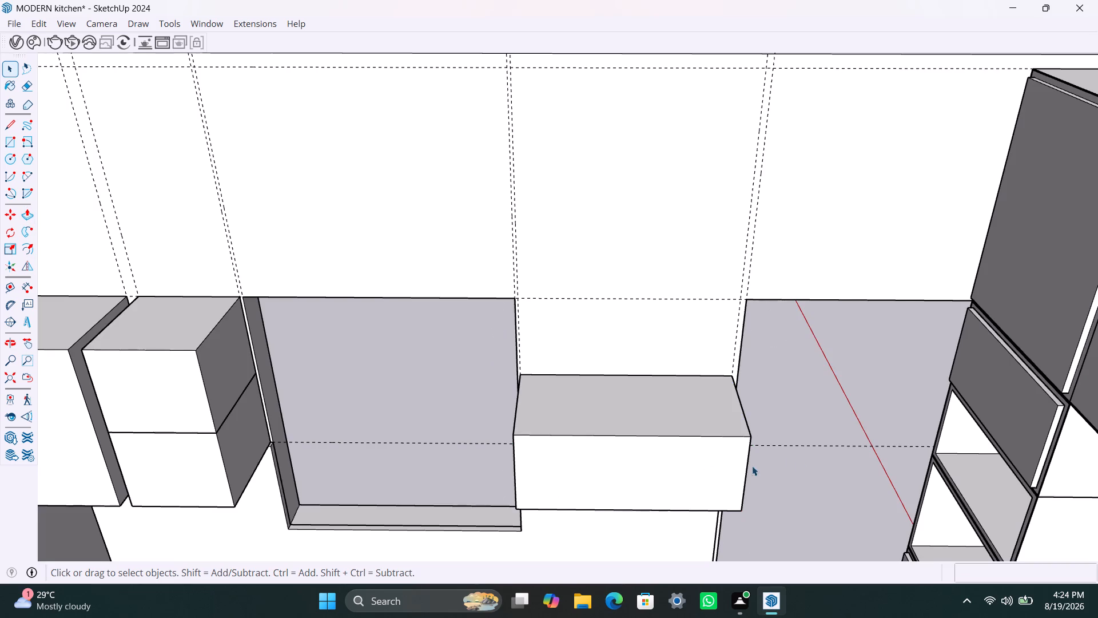
# Copy the shortened box beside the doorway straight up onto its own top, then clear the selection.
pyautogui.click(702, 469)
pyautogui.press('m')
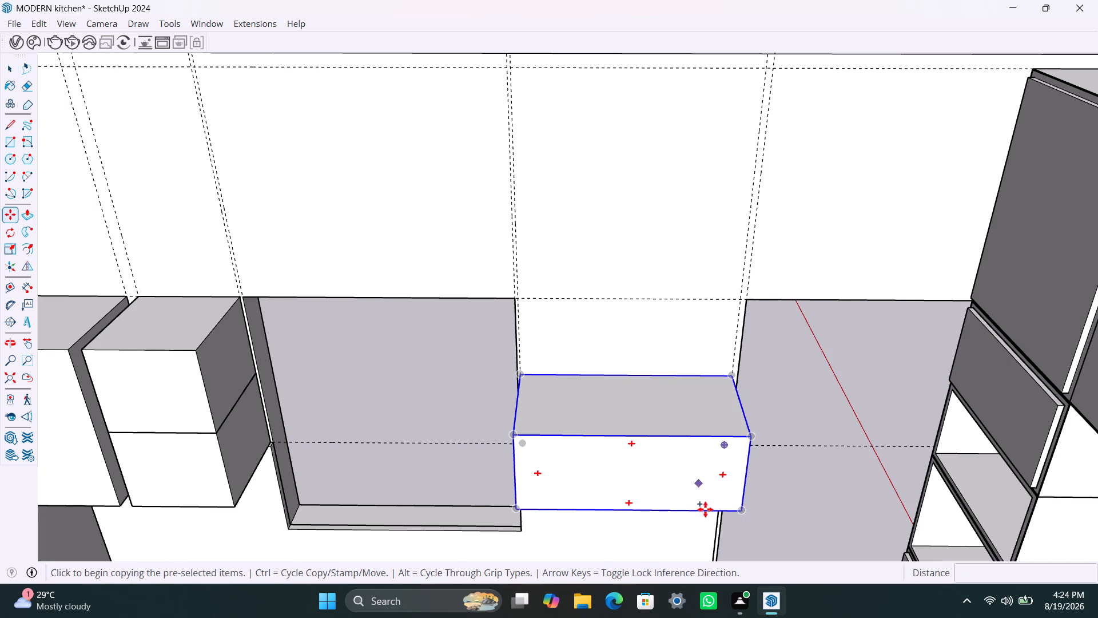
pyautogui.click(742, 512)
pyautogui.click(752, 437)
pyautogui.press('space')
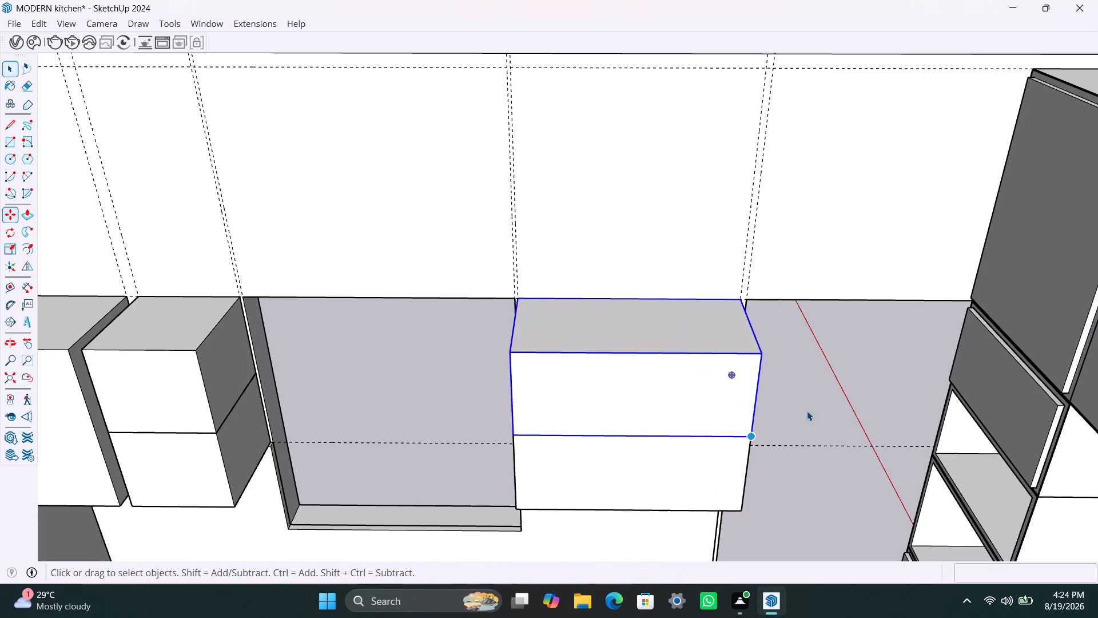
pyautogui.click(807, 411)
# Open the upper box beside the doorway and offset its front face inward by 2.5 mm.
pyautogui.scroll(-5, 769, 386)
pyautogui.scroll(-2, 703, 314)
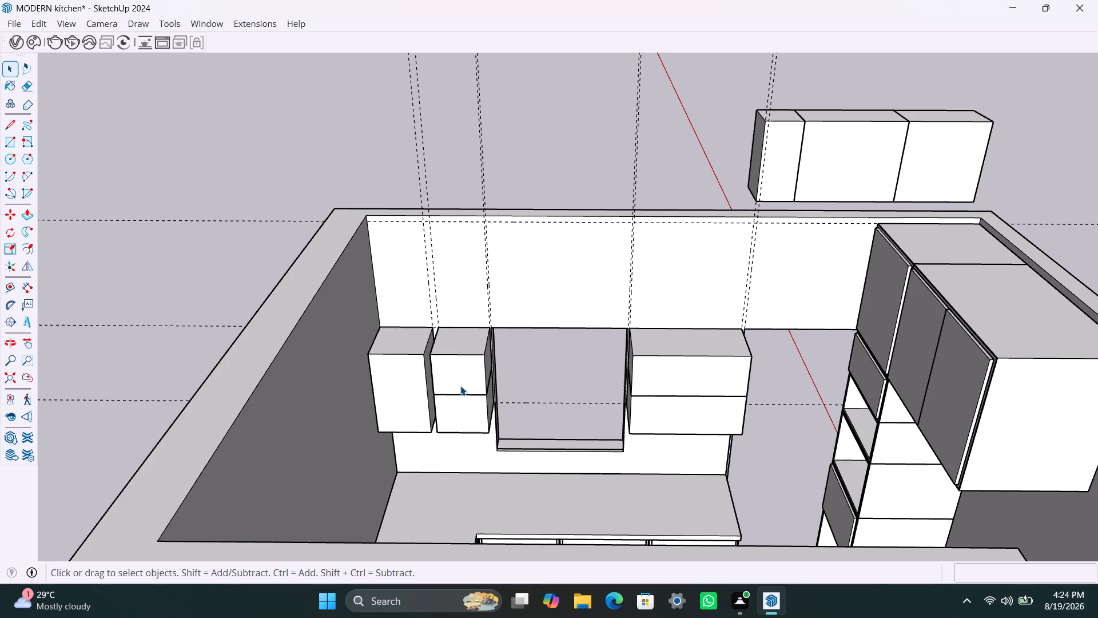
pyautogui.tripleClick(674, 377)
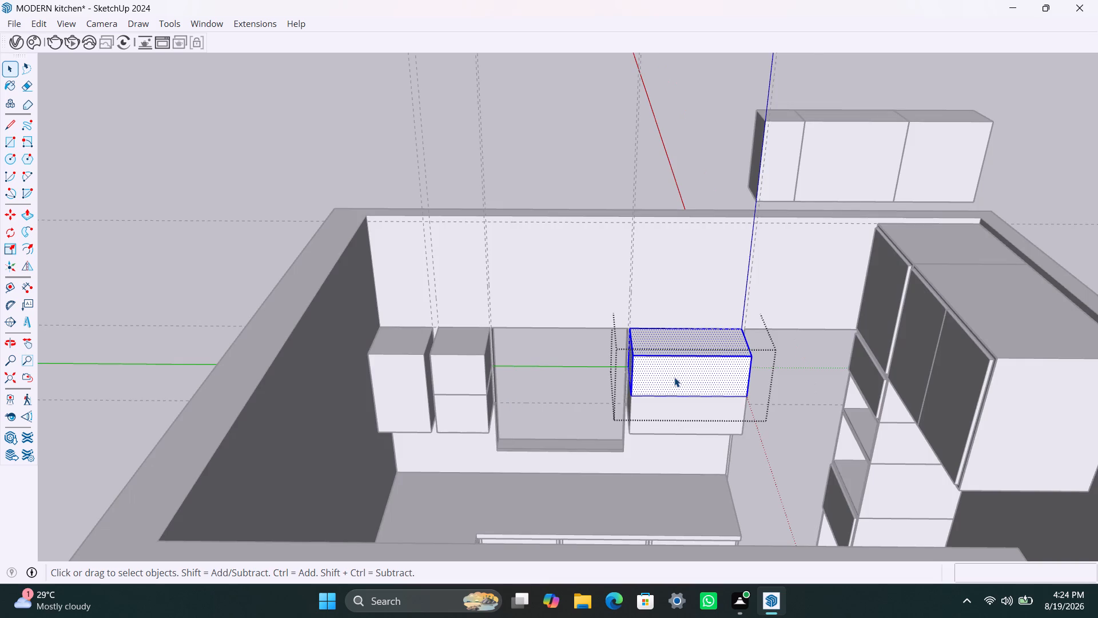
pyautogui.scroll(3, 674, 376)
pyautogui.click(655, 373)
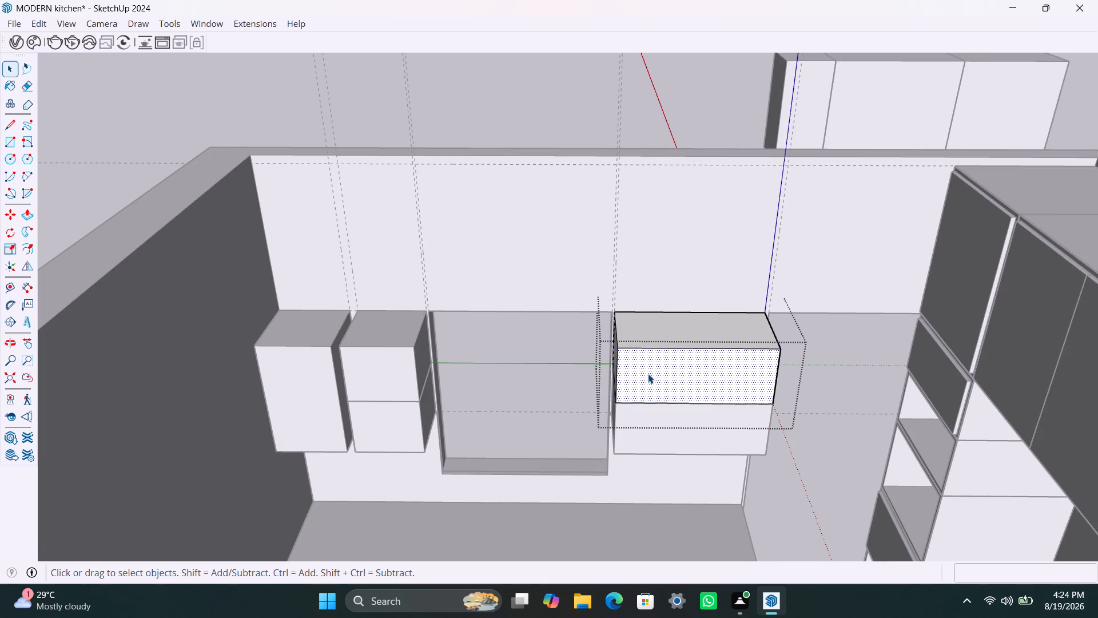
pyautogui.press('f')
pyautogui.click(628, 369)
pyautogui.write('2.5MM')
pyautogui.press('Return')
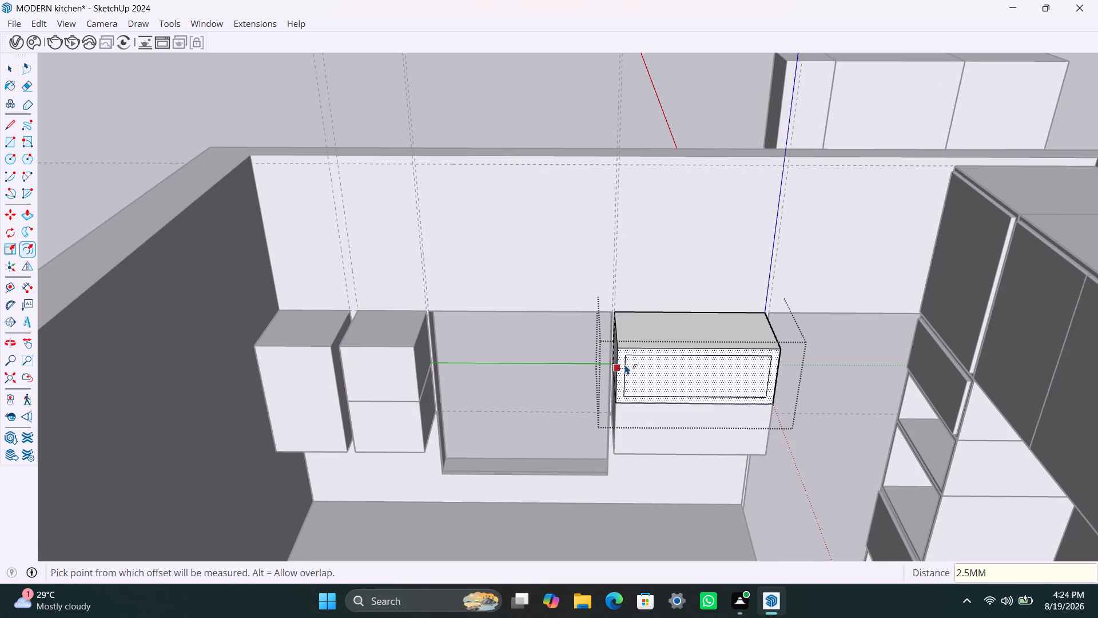
# Offset the inner front face of the same upper box inward by another 18 mm.
pyautogui.click(635, 365)
pyautogui.write('18MM')
pyautogui.press('Return')
pyautogui.press('space')
pyautogui.scroll(8, 643, 390)
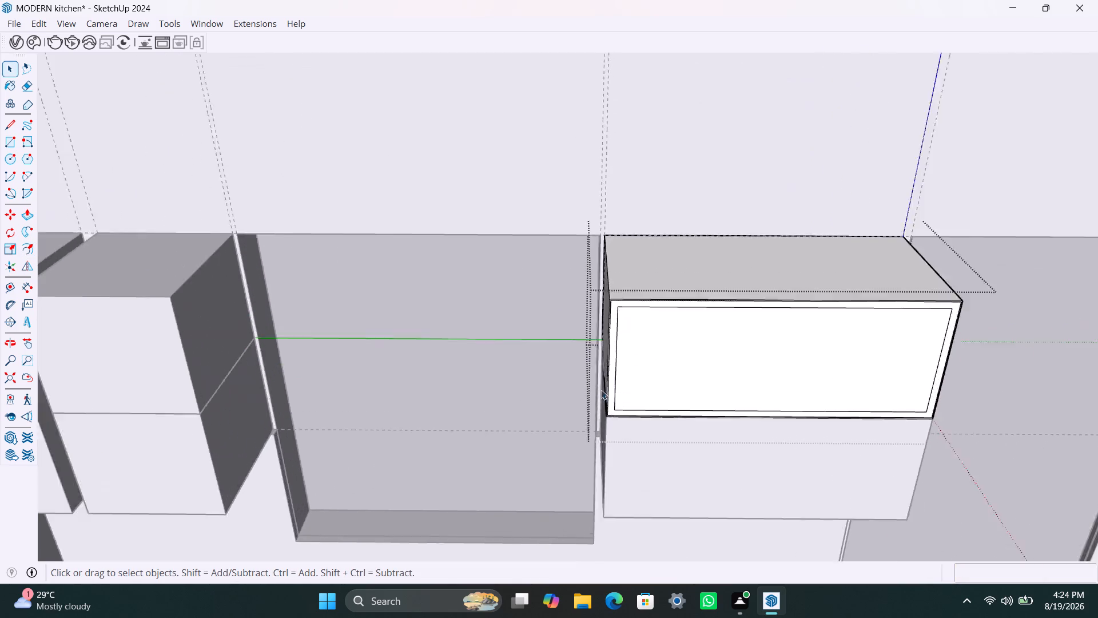
pyautogui.scroll(16, 601, 390)
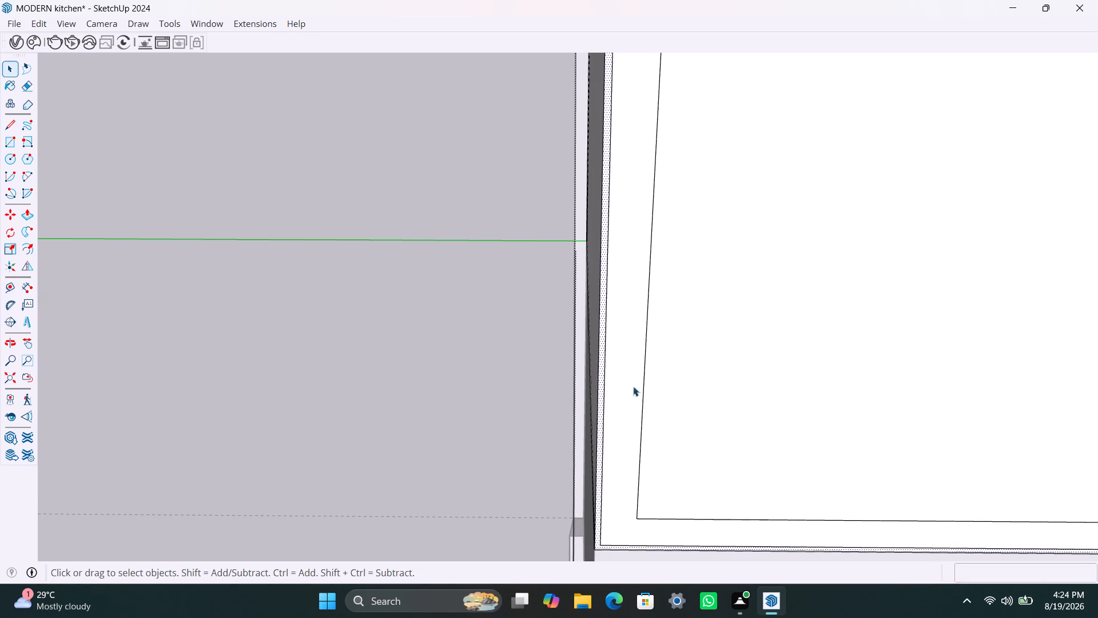
# Delete the selected narrow 2.5 mm rim face around the front of the upper box beside the doorway.
pyautogui.press('Delete')
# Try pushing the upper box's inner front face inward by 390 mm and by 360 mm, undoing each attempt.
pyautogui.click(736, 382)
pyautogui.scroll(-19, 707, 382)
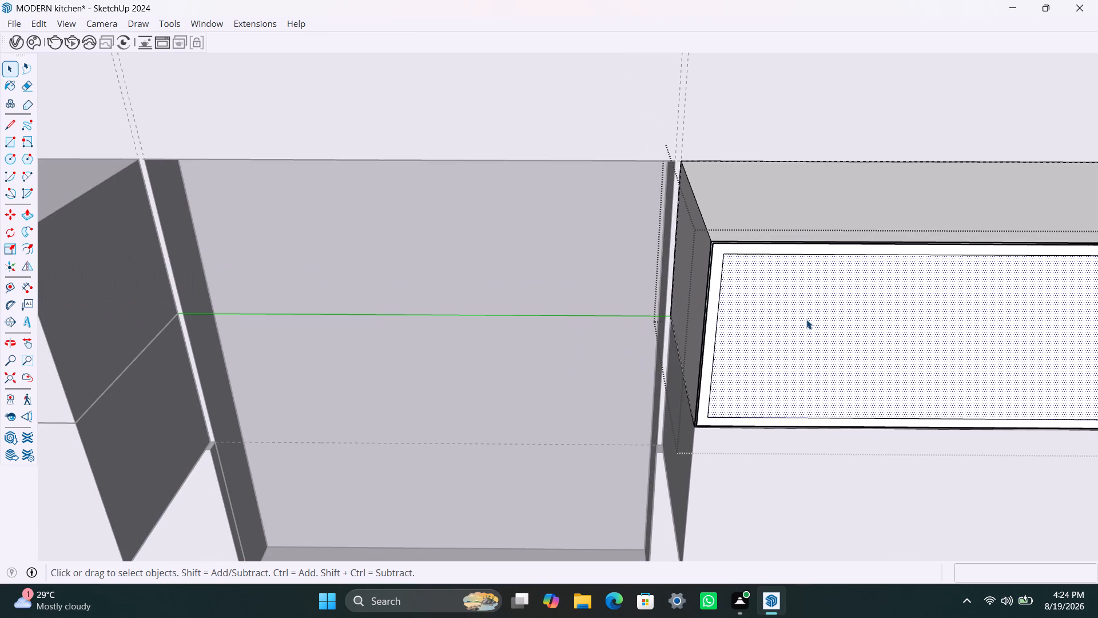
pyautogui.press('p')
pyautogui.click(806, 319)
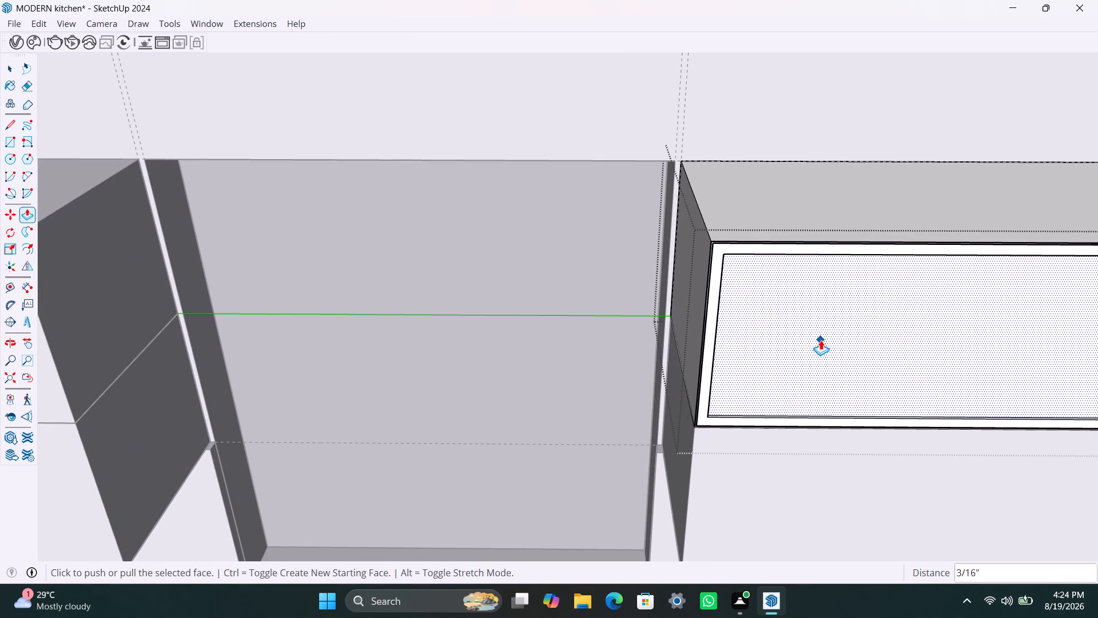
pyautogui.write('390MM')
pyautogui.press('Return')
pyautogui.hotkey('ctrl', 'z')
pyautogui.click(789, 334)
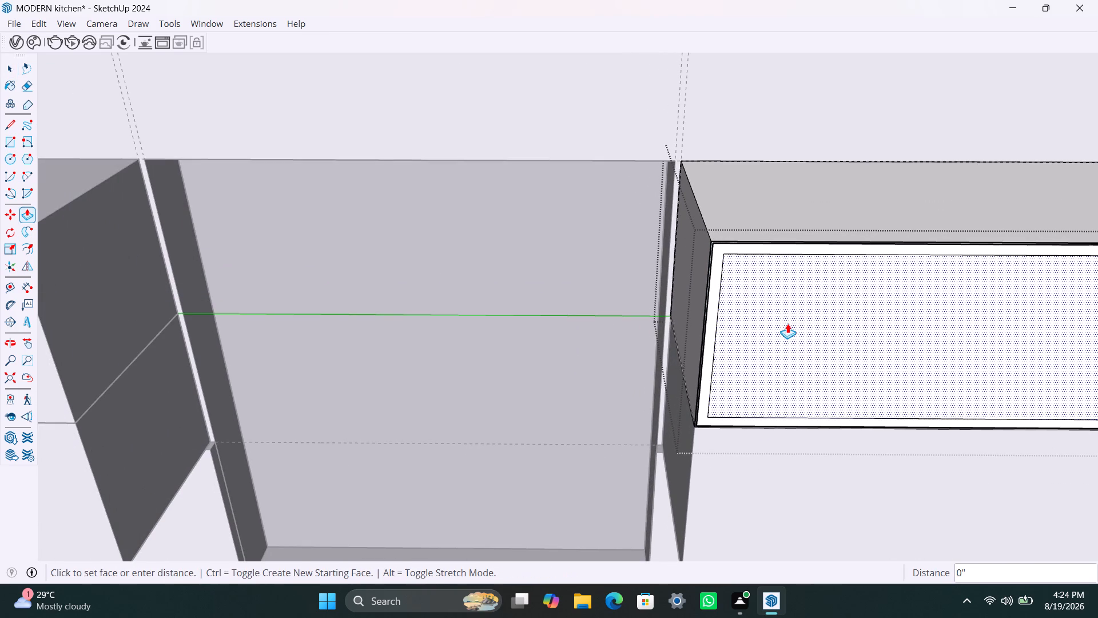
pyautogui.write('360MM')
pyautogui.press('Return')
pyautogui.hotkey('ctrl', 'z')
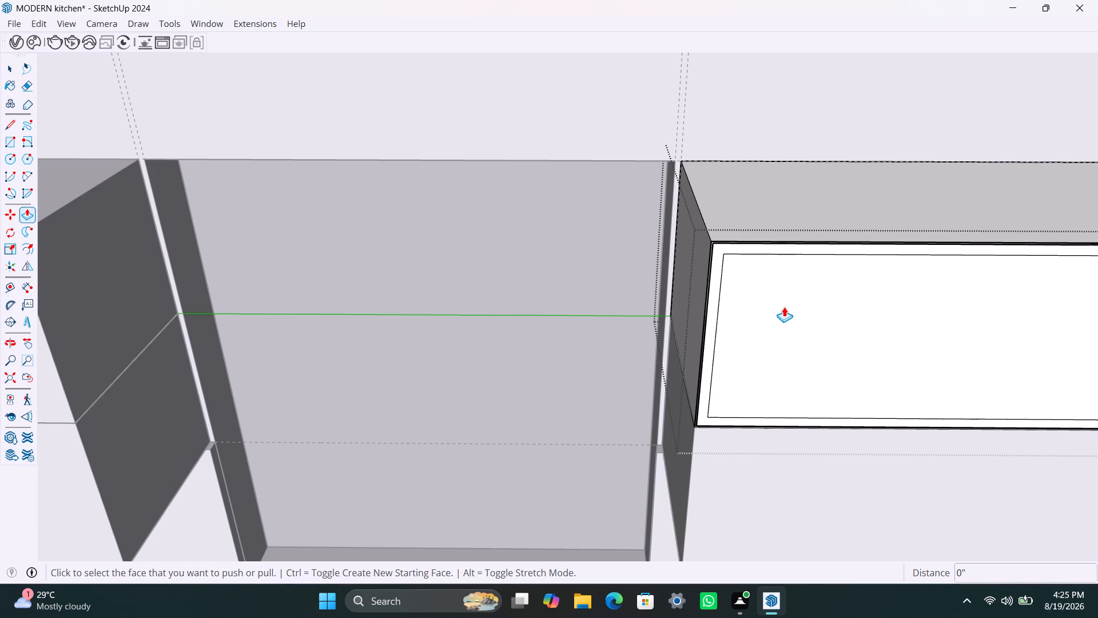
# Push the inner front face of the upper box beside the doorway inward by 300 mm to hollow it.
pyautogui.click(783, 307)
pyautogui.write('300MM')
pyautogui.press('Return')
pyautogui.press('space')
# Draw a rectangle about 2' 3 11/16" by 10 3/8" across the hollowed upper box's opening and make it a group.
pyautogui.scroll(-5, 653, 386)
pyautogui.keyDown('shift'); pyautogui.moveTo(670, 391); pyautogui.dragTo(590, 390, button='middle'); pyautogui.keyUp('shift')
pyautogui.press('r')
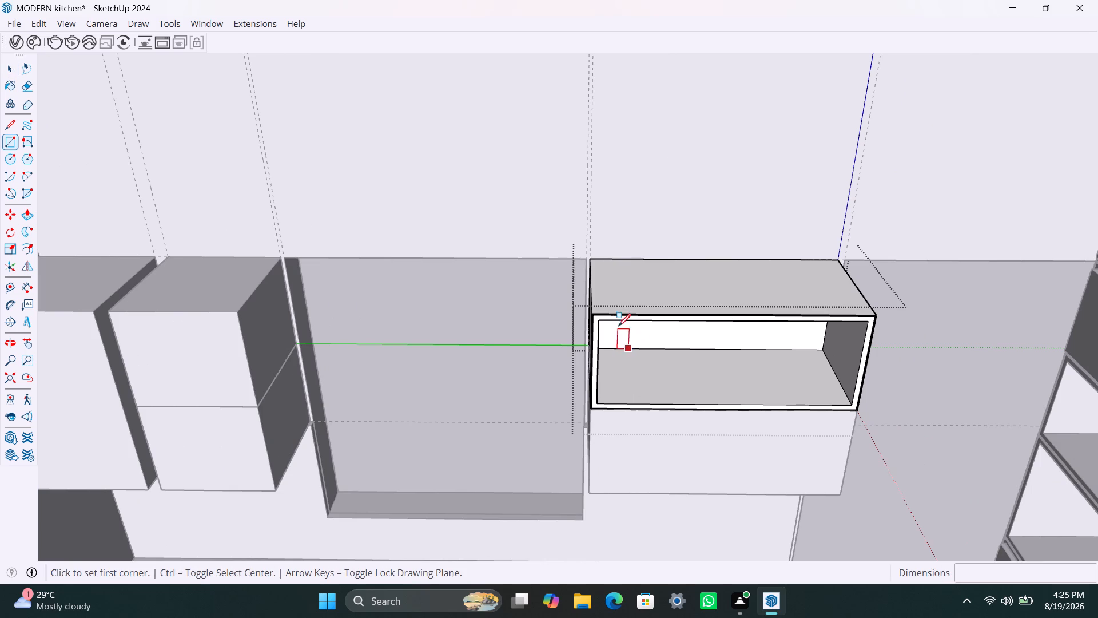
pyautogui.click(599, 322)
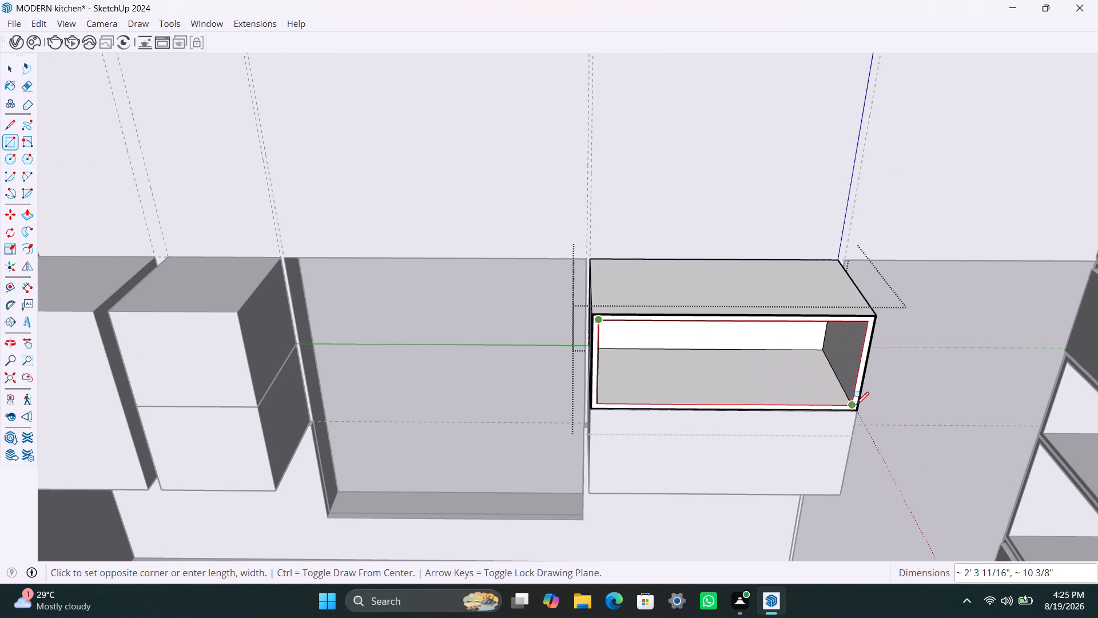
pyautogui.click(856, 405)
pyautogui.press('space')
pyautogui.doubleClick(809, 383)
pyautogui.rightClick(809, 383)
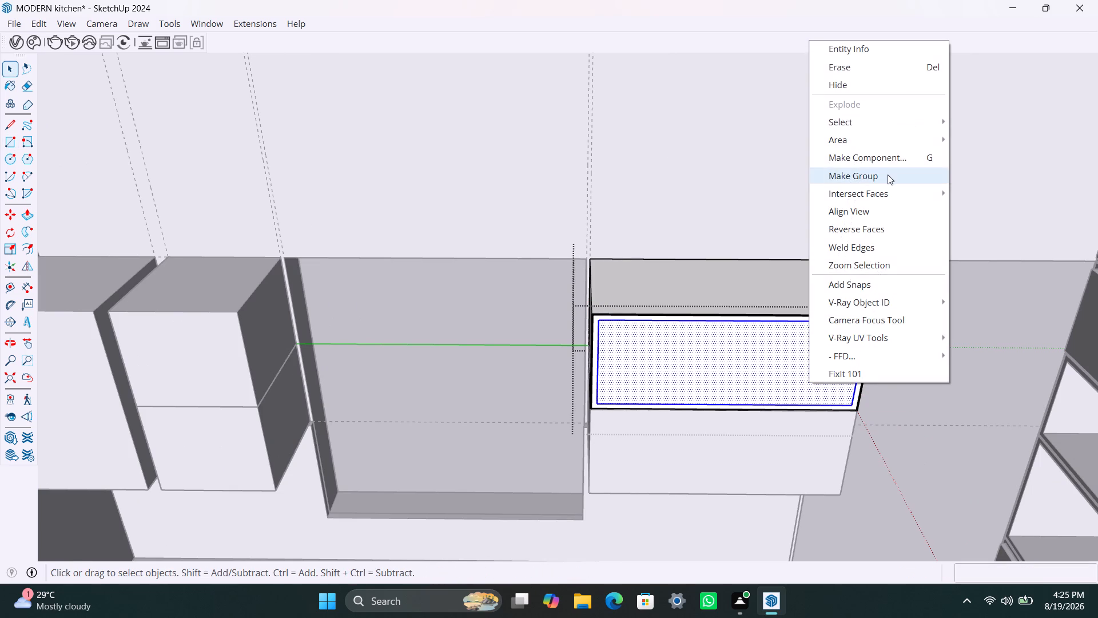
pyautogui.click(888, 175)
# Open the new front panel group, pull its face outward by 18 mm, and close the open groups.
pyautogui.tripleClick(759, 371)
pyautogui.press('p')
pyautogui.click(759, 371)
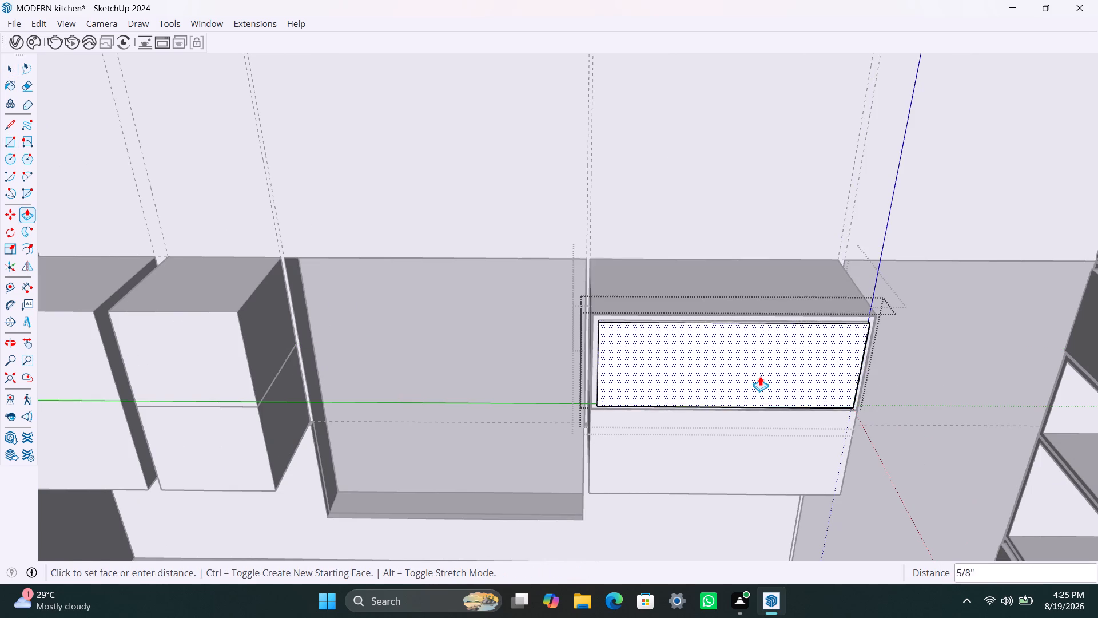
pyautogui.write('18MM')
pyautogui.press('Return')
pyautogui.press('space')
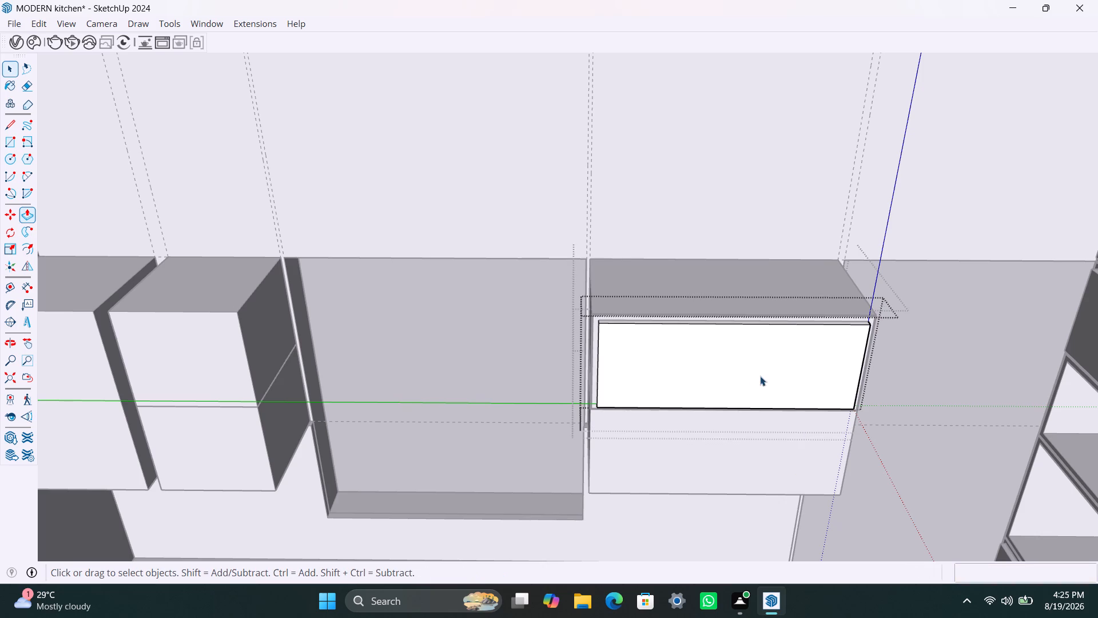
pyautogui.click(982, 302)
# Open the lower box beside the doorway and offset its front face inward by 2.5 mm.
pyautogui.scroll(3, 794, 472)
pyautogui.click(717, 468)
pyautogui.click(702, 468)
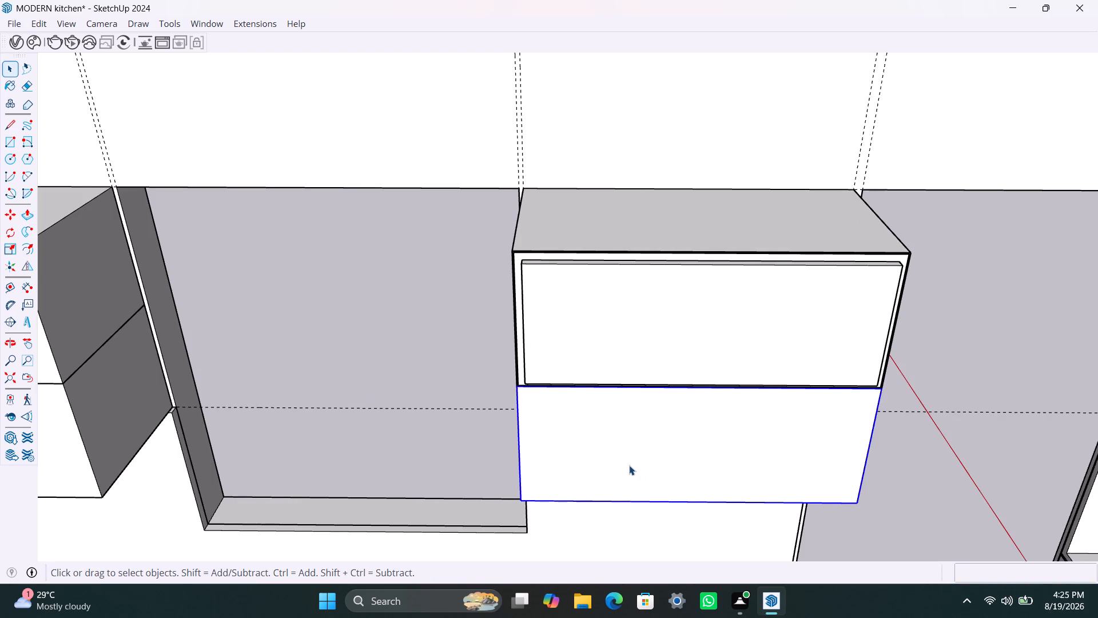
pyautogui.click(628, 465)
pyautogui.doubleClick(628, 464)
pyautogui.click(617, 459)
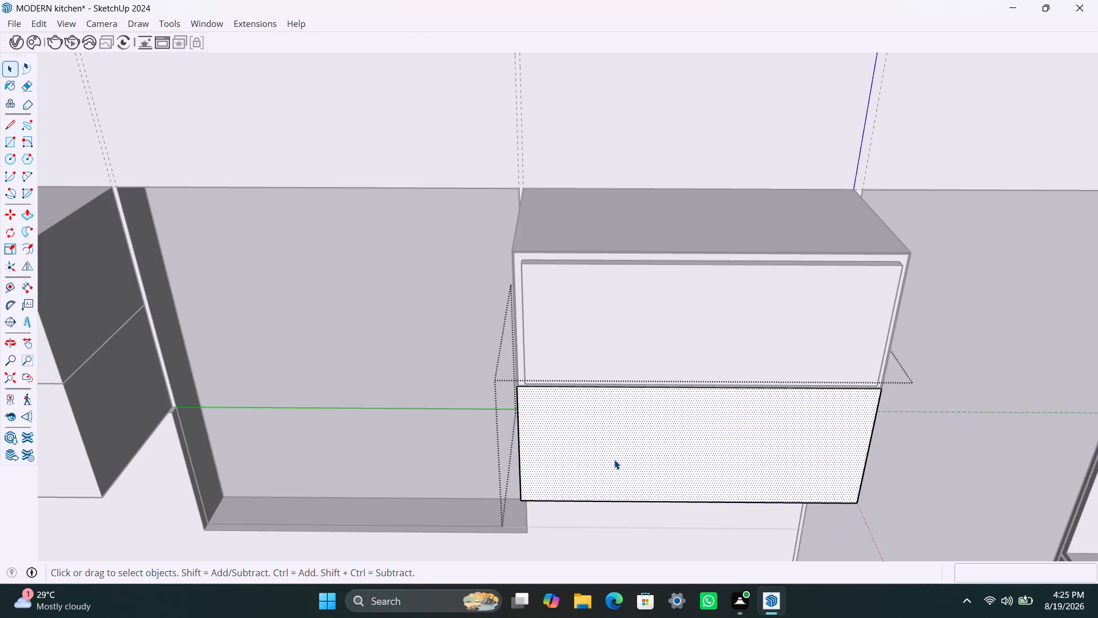
pyautogui.press('f')
pyautogui.click(543, 439)
pyautogui.press('1')
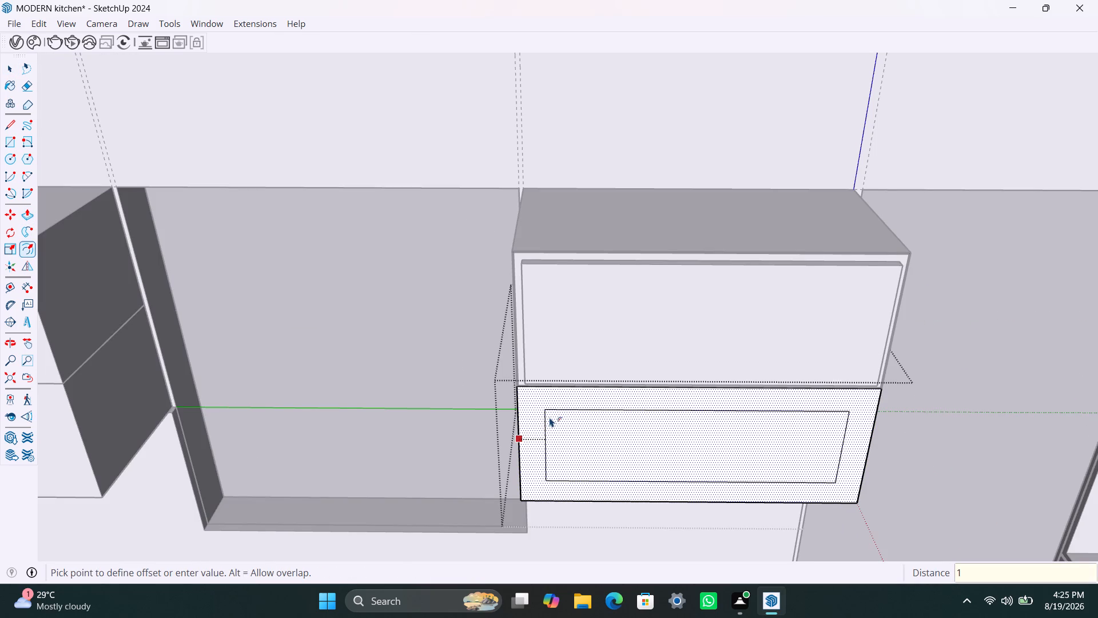
pyautogui.press('BackSpace')
pyautogui.write('2.5MM')
pyautogui.press('Return')
# Offset the inner front face of the same lower box inward by another 18 mm.
pyautogui.click(551, 417)
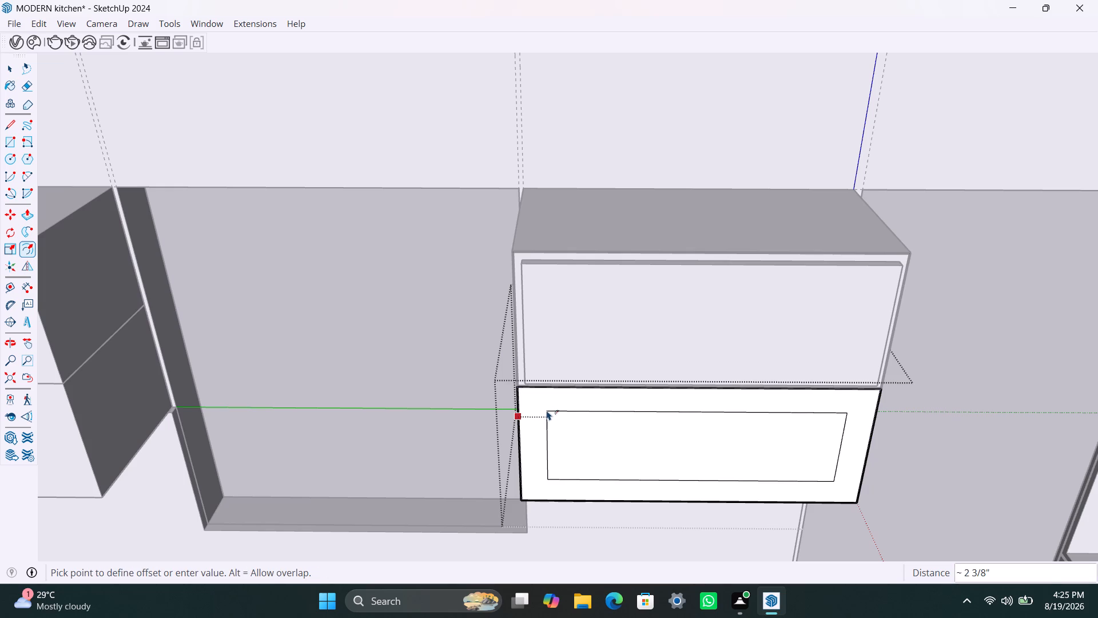
pyautogui.write('18')
pyautogui.write('MM')
pyautogui.press('Return')
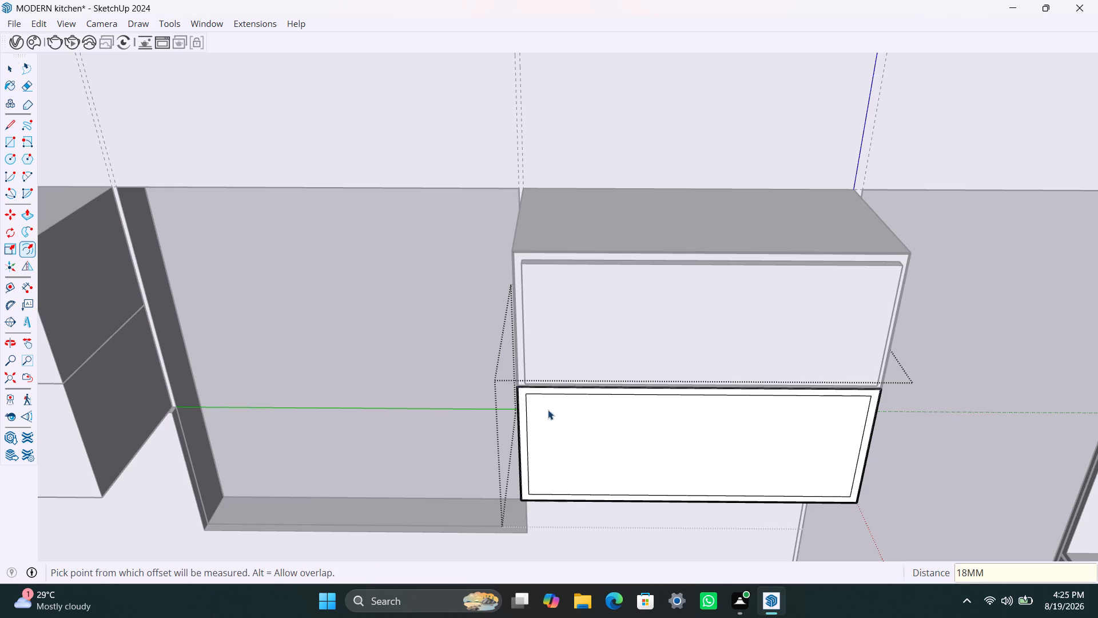
pyautogui.press('space')
# Push the lower box's inner front face inward by 300 mm to hollow it.
pyautogui.click(558, 425)
pyautogui.press('p')
pyautogui.click(563, 435)
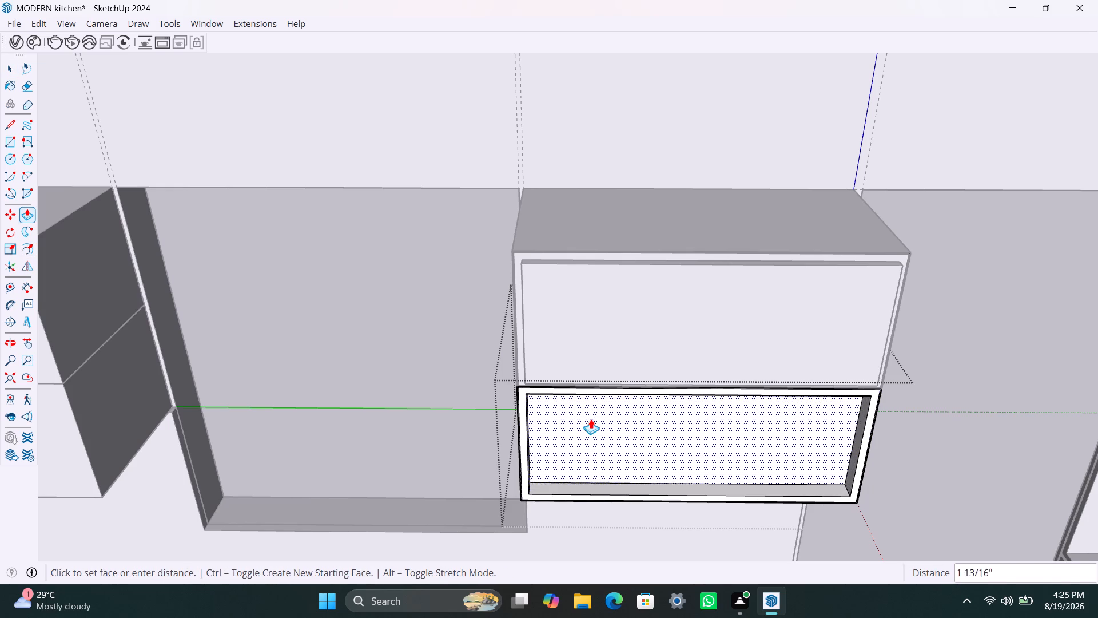
pyautogui.write('300MM')
pyautogui.press('Return')
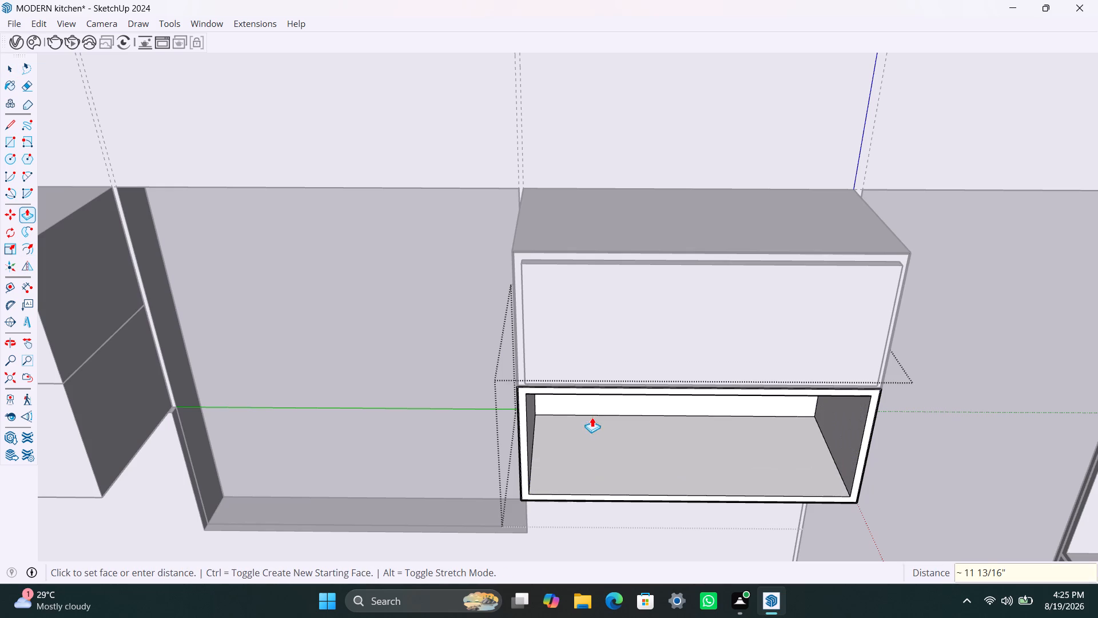
pyautogui.press('space')
# Delete the narrow 2.5 mm rim face around the lower box's front and close its group.
pyautogui.scroll(19, 503, 456)
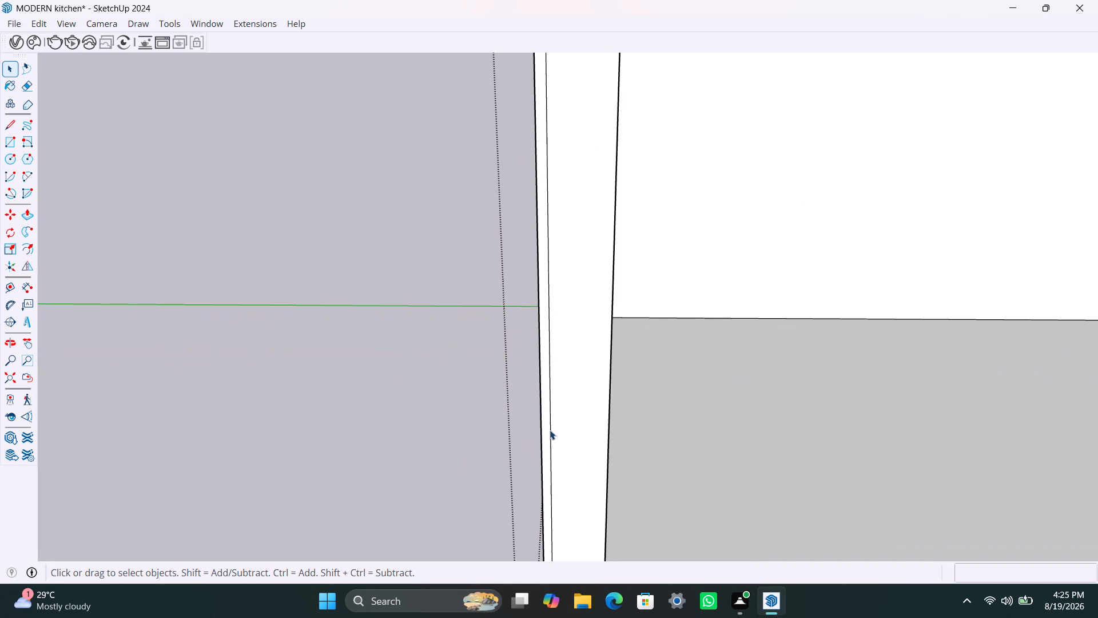
pyautogui.click(546, 433)
pyautogui.press('Delete')
pyautogui.scroll(-12, 567, 500)
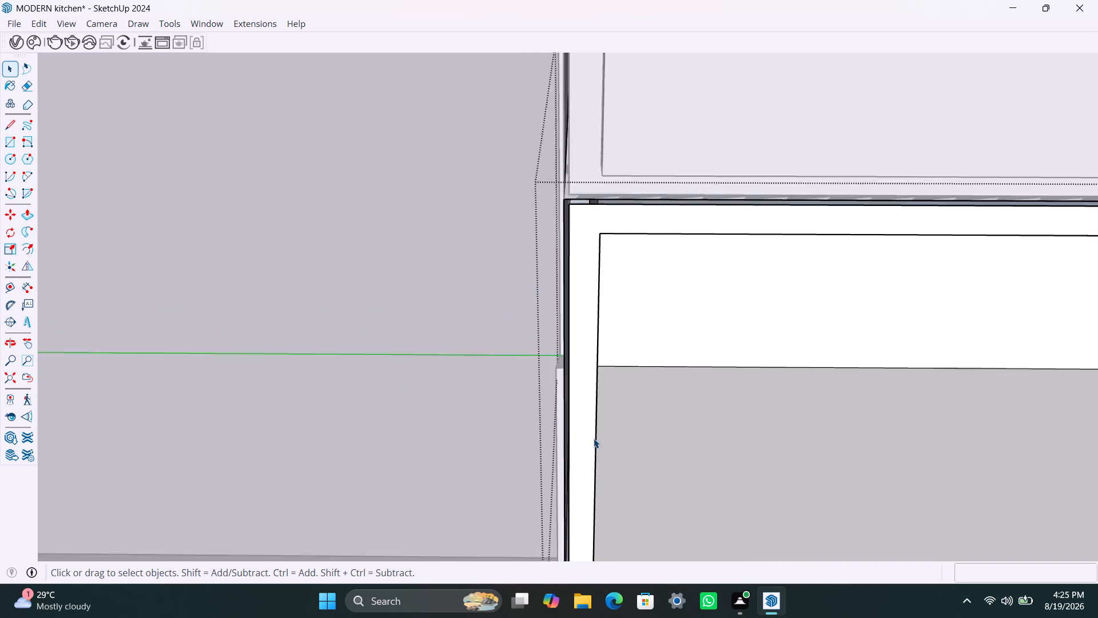
pyautogui.scroll(-6, 594, 438)
pyautogui.moveTo(584, 422); pyautogui.dragTo(540, 405, button='middle')
pyautogui.scroll(-8, 686, 429)
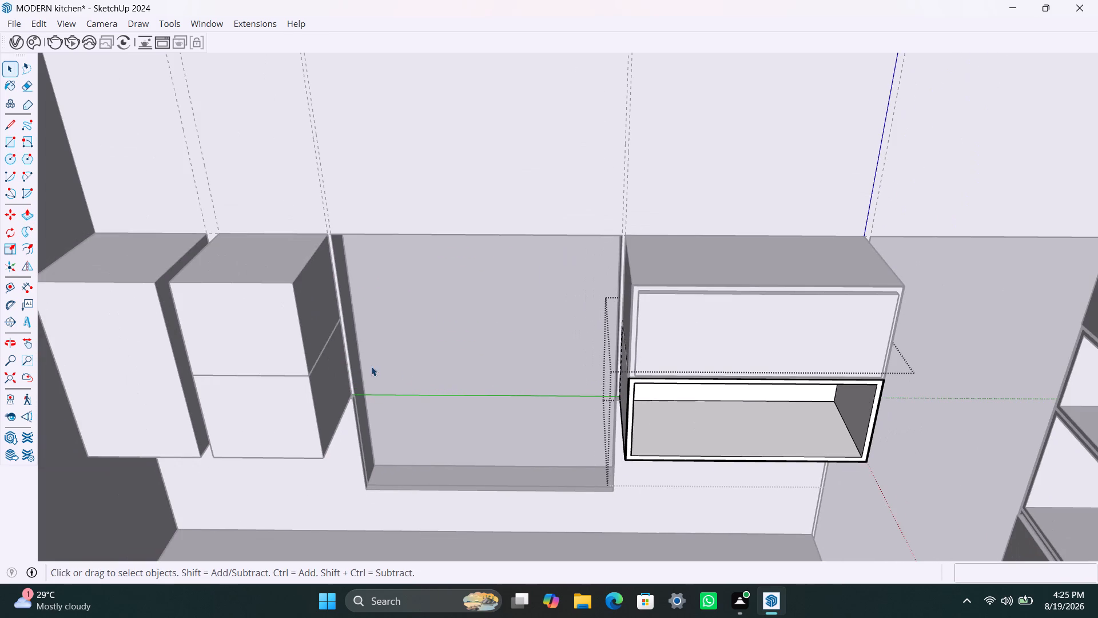
pyautogui.click(441, 272)
# Open the upper box of the narrow stack across the window opening and offset its front face inward by 2.5 mm.
pyautogui.scroll(-2, 373, 328)
pyautogui.moveTo(415, 361); pyautogui.dragTo(572, 368, button='middle')
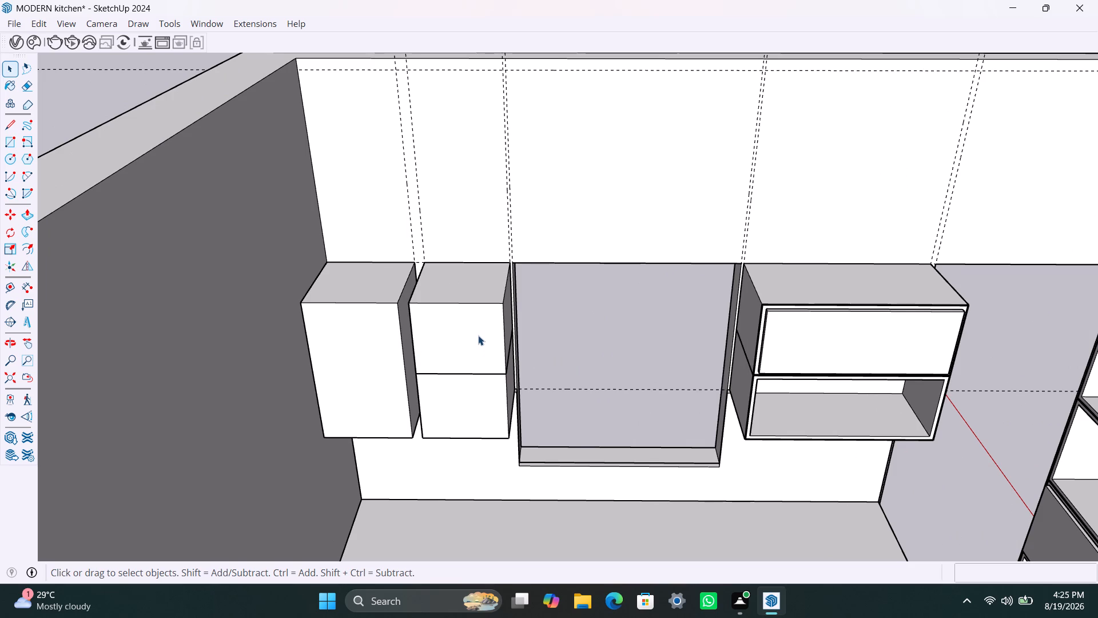
pyautogui.click(478, 335)
pyautogui.click(467, 335)
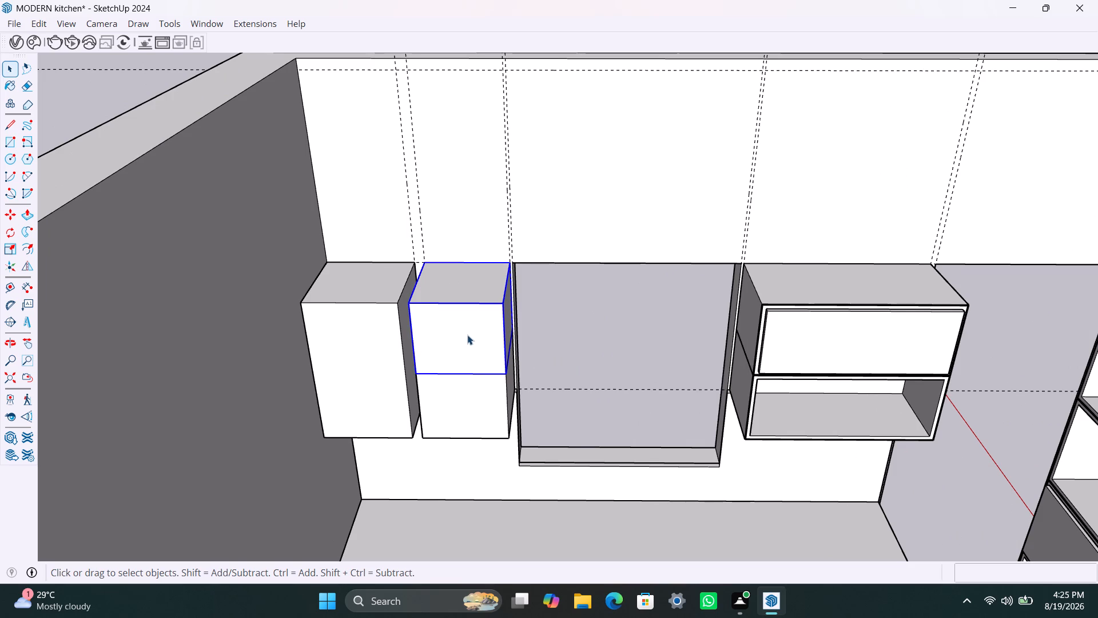
pyautogui.doubleClick(467, 335)
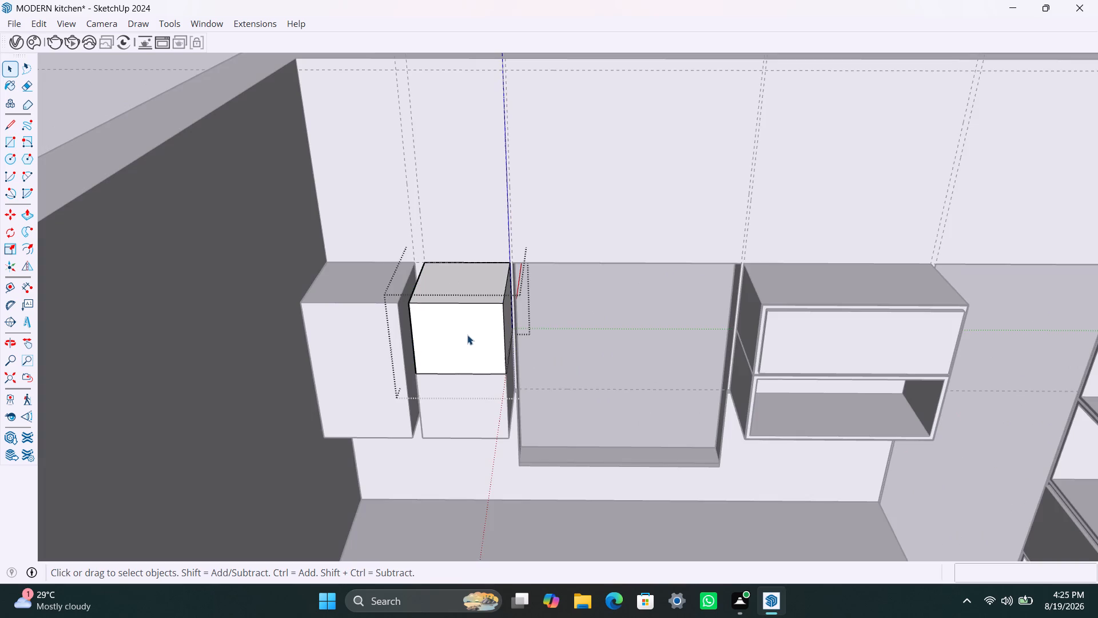
pyautogui.click(461, 335)
pyautogui.scroll(1, 443, 343)
pyautogui.press('f')
pyautogui.click(423, 330)
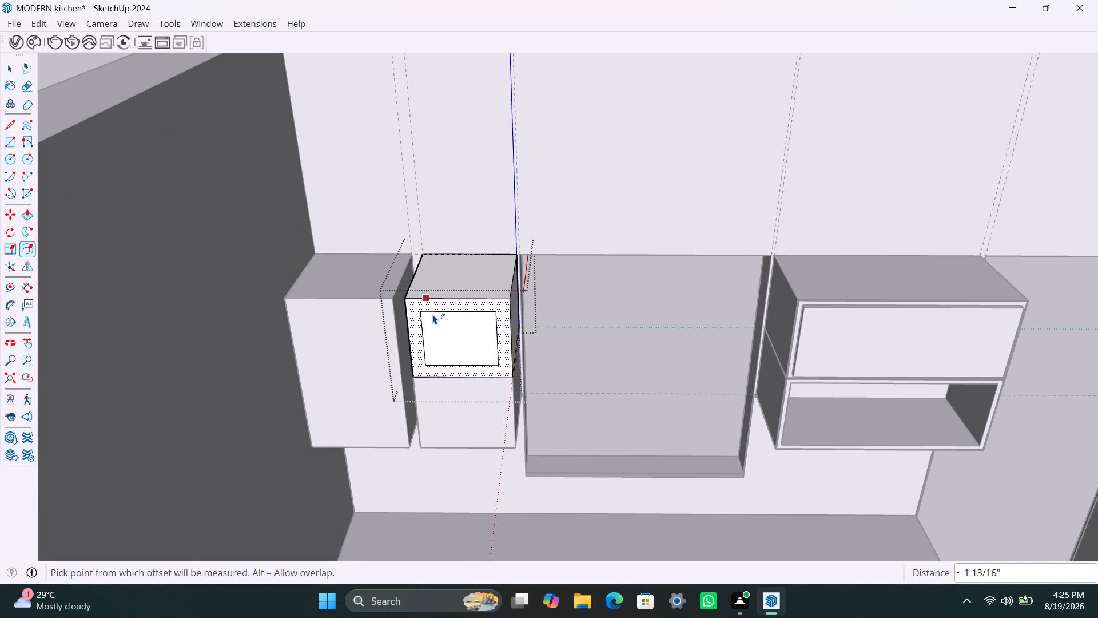
pyautogui.press('2')
pyautogui.press('.')
pyautogui.press('5')
pyautogui.write('MM')
pyautogui.press('Return')
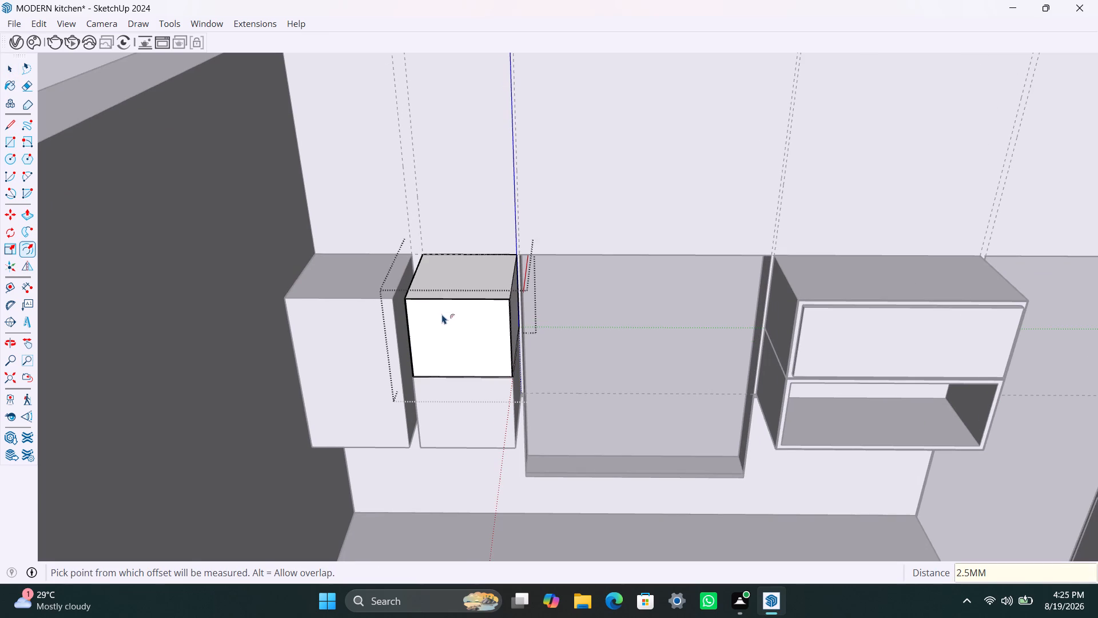
# Offset the inner front face of the narrow stack's upper box inward by another 18 mm.
pyautogui.click(447, 319)
pyautogui.press('1')
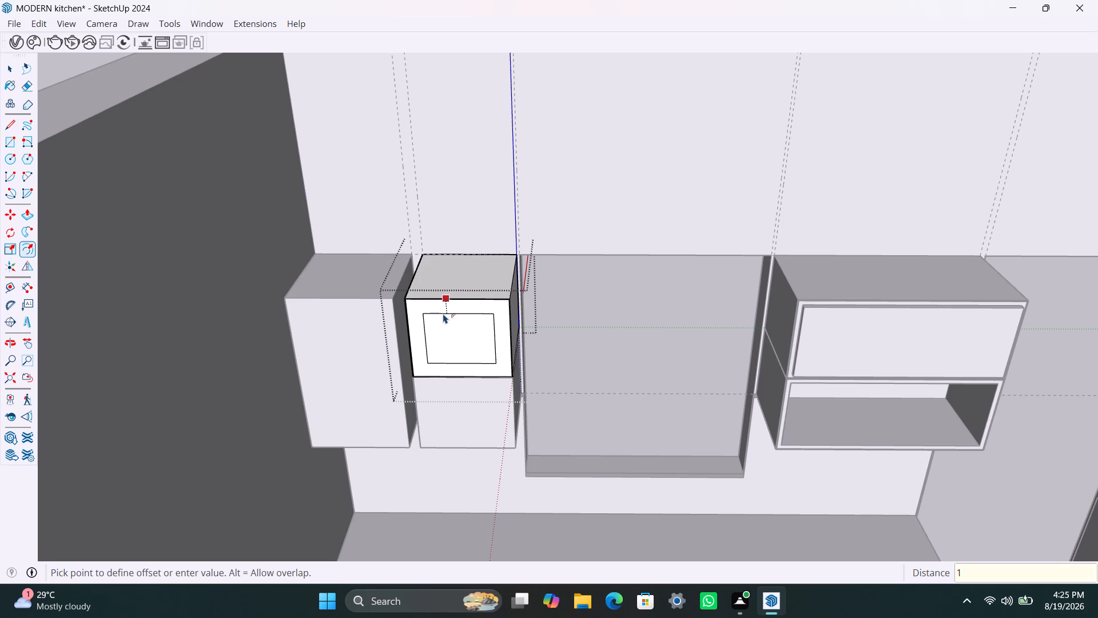
pyautogui.press('8')
pyautogui.press('m')
pyautogui.press('m')
pyautogui.press('Return')
pyautogui.press('space')
# Delete the narrow 2.5 mm rim face around the front of the narrow stack's upper box.
pyautogui.scroll(4, 497, 341)
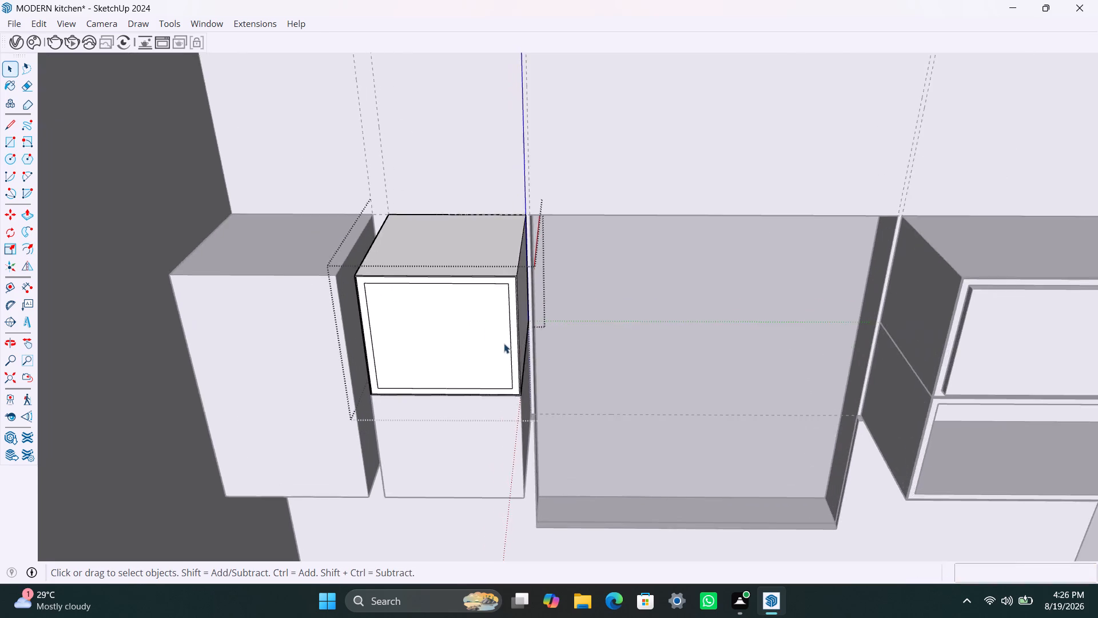
pyautogui.scroll(15, 504, 343)
pyautogui.doubleClick(509, 335)
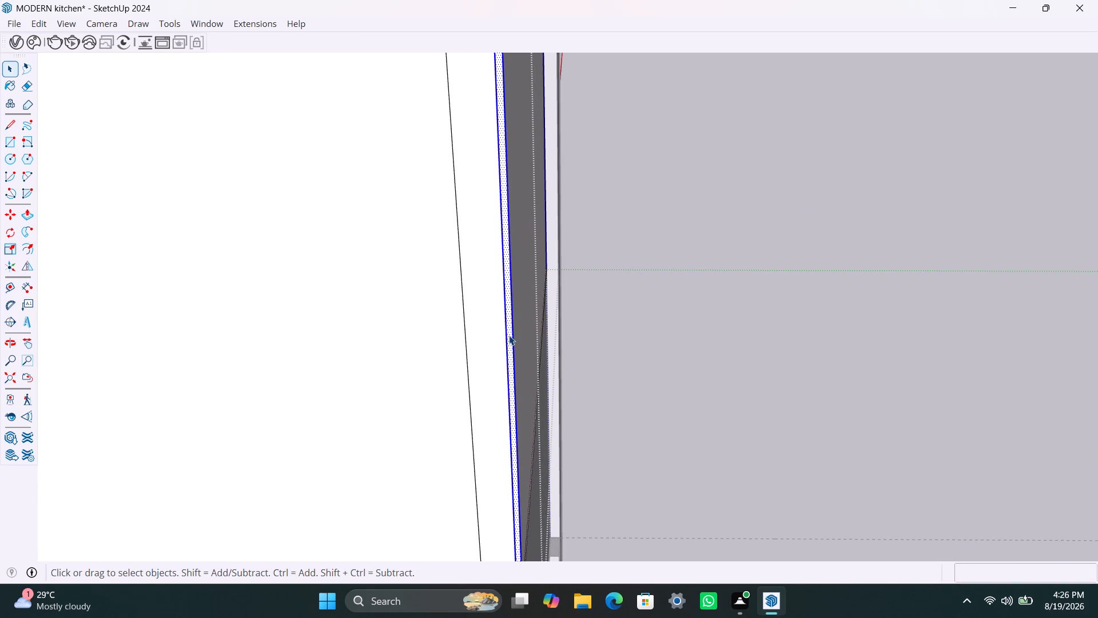
pyautogui.click(511, 339)
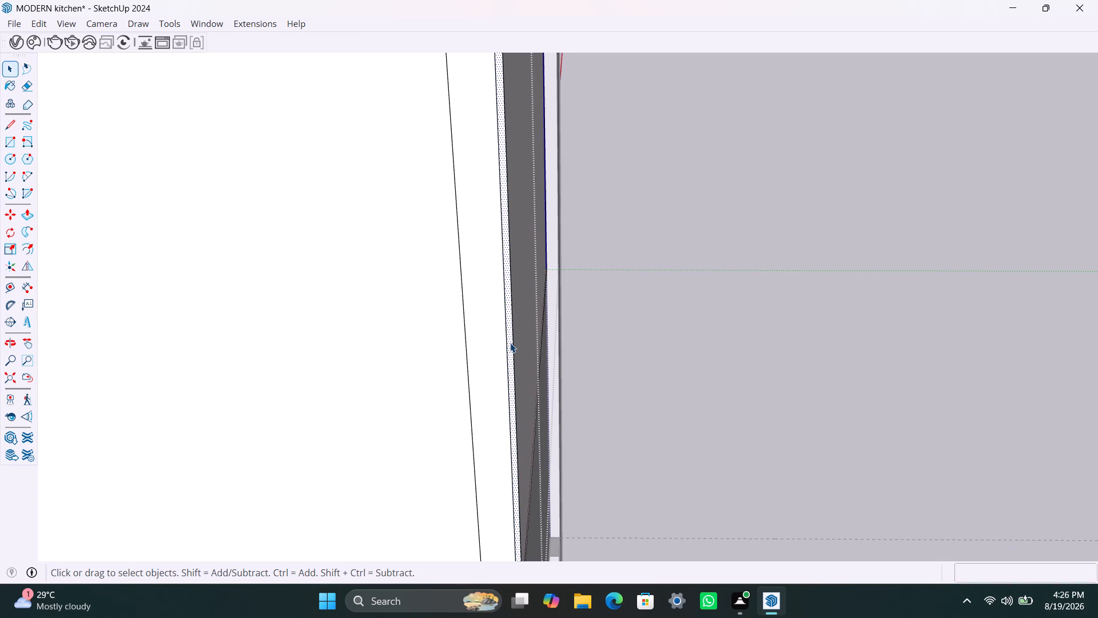
pyautogui.press('Delete')
# Push the inner front face of the narrow stack's upper box inward by 300 mm to hollow it.
pyautogui.scroll(-19, 408, 381)
pyautogui.click(395, 388)
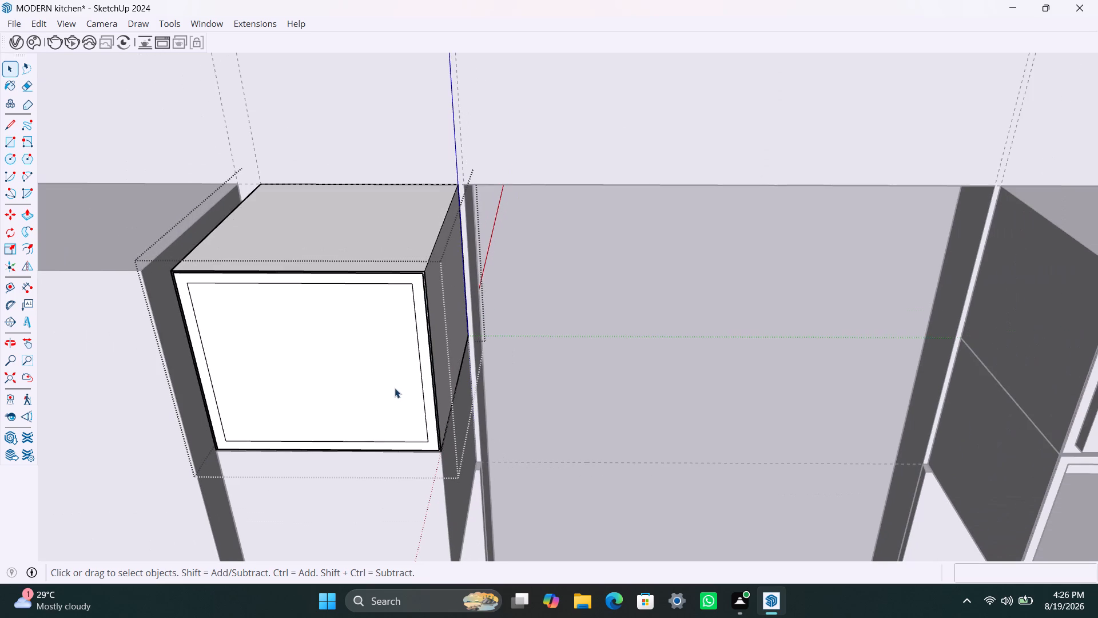
pyautogui.press('p')
pyautogui.click(397, 386)
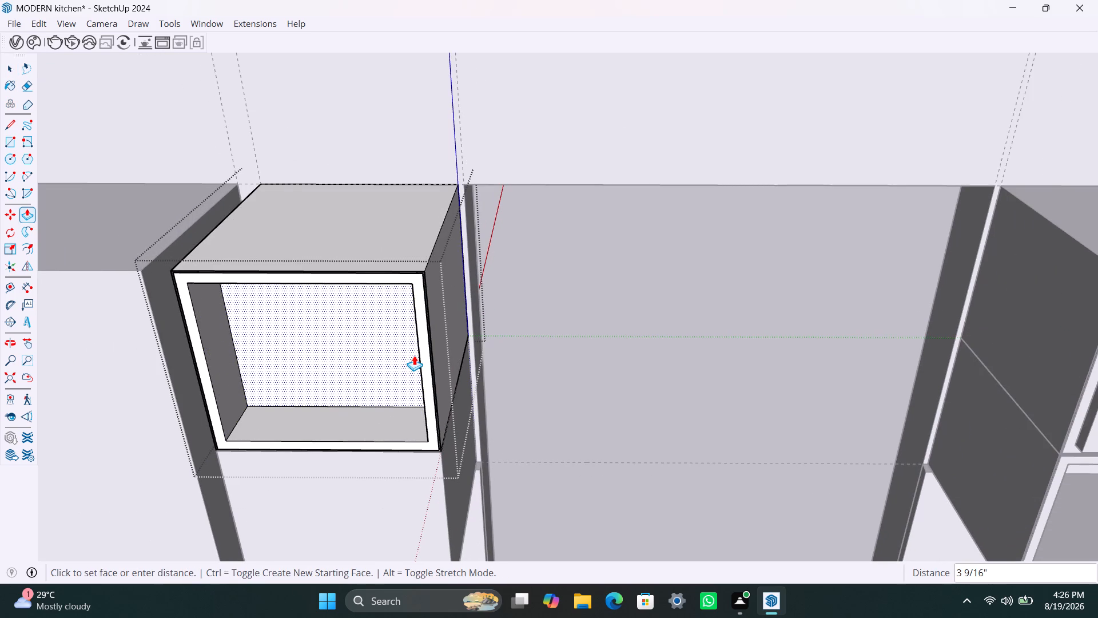
pyautogui.write('300')
pyautogui.write('MM')
pyautogui.press('Return')
pyautogui.press('space')
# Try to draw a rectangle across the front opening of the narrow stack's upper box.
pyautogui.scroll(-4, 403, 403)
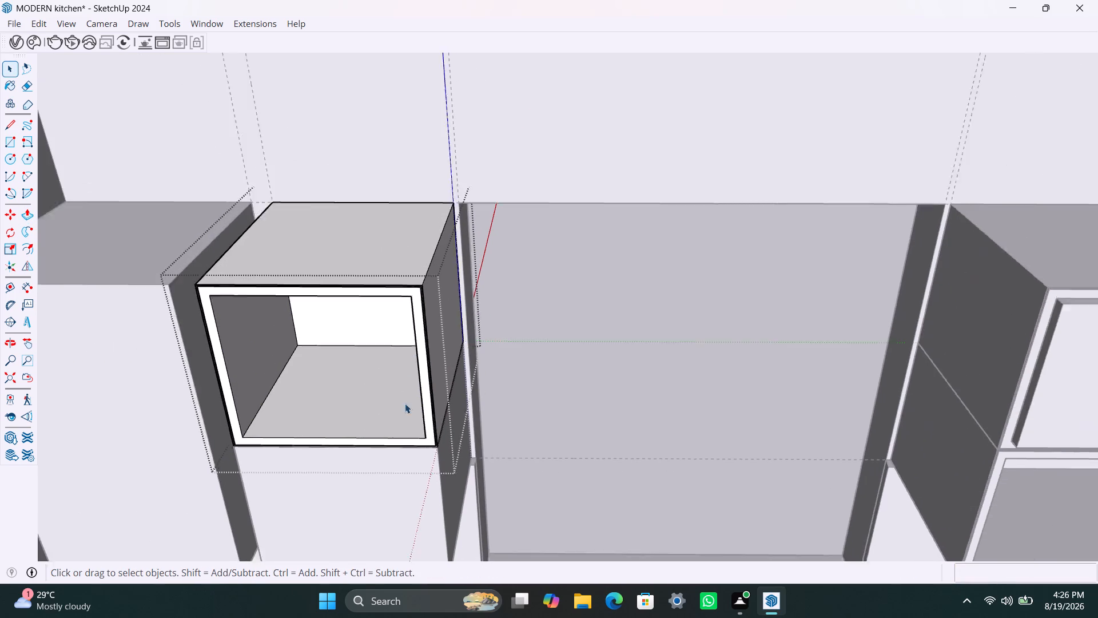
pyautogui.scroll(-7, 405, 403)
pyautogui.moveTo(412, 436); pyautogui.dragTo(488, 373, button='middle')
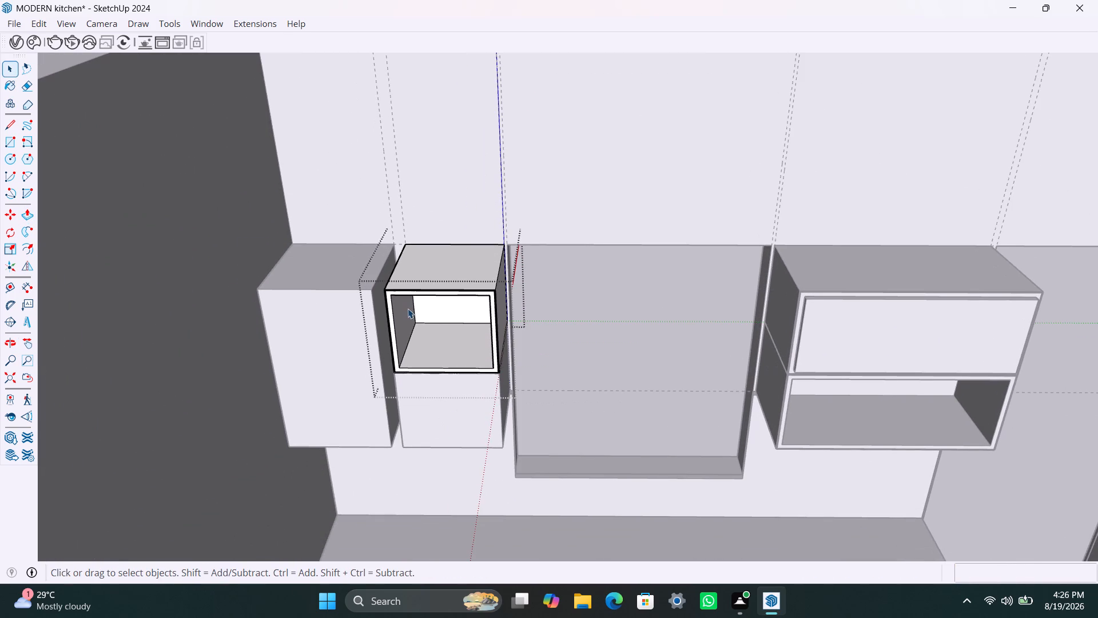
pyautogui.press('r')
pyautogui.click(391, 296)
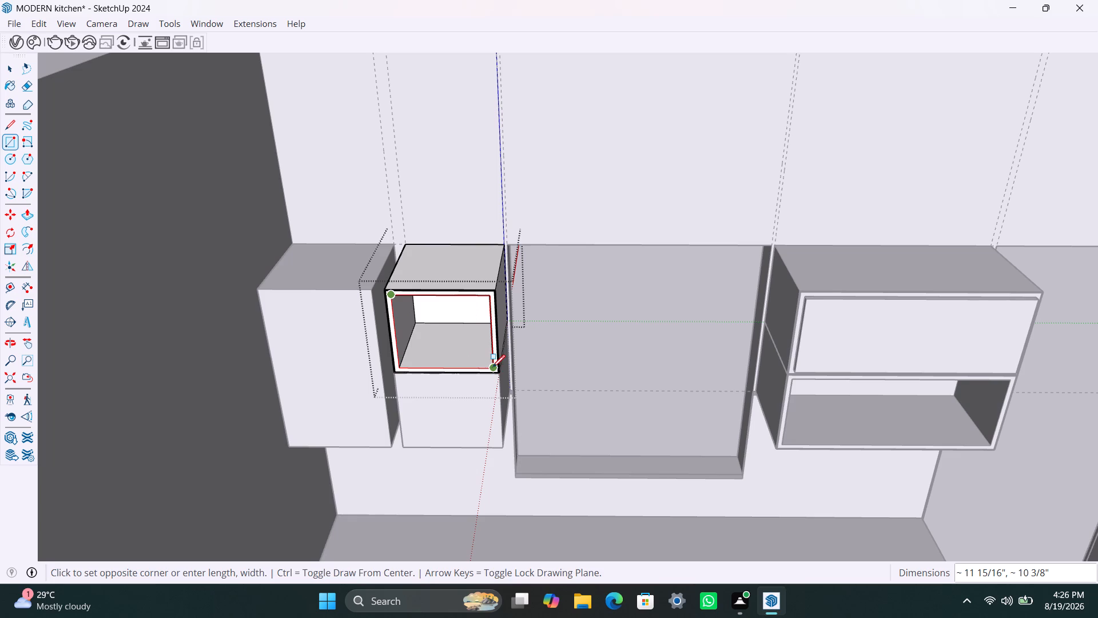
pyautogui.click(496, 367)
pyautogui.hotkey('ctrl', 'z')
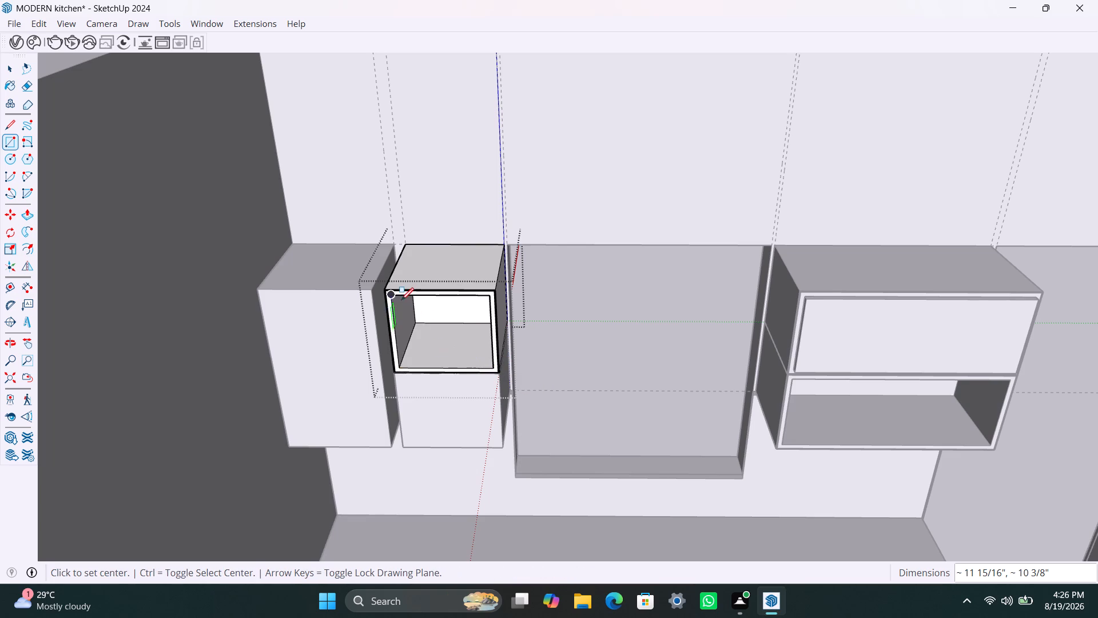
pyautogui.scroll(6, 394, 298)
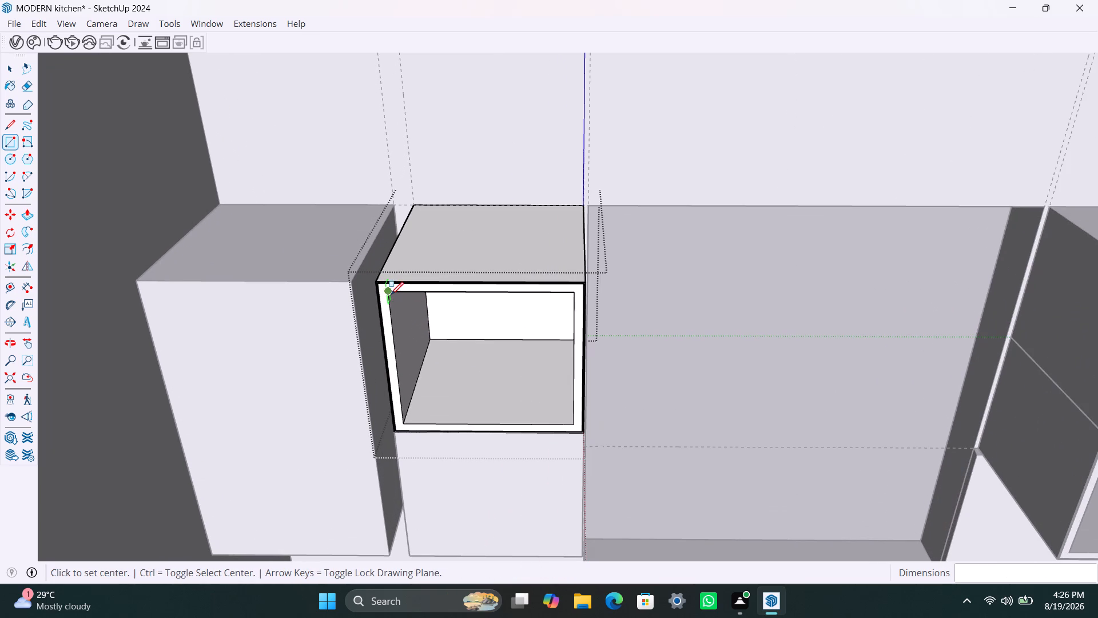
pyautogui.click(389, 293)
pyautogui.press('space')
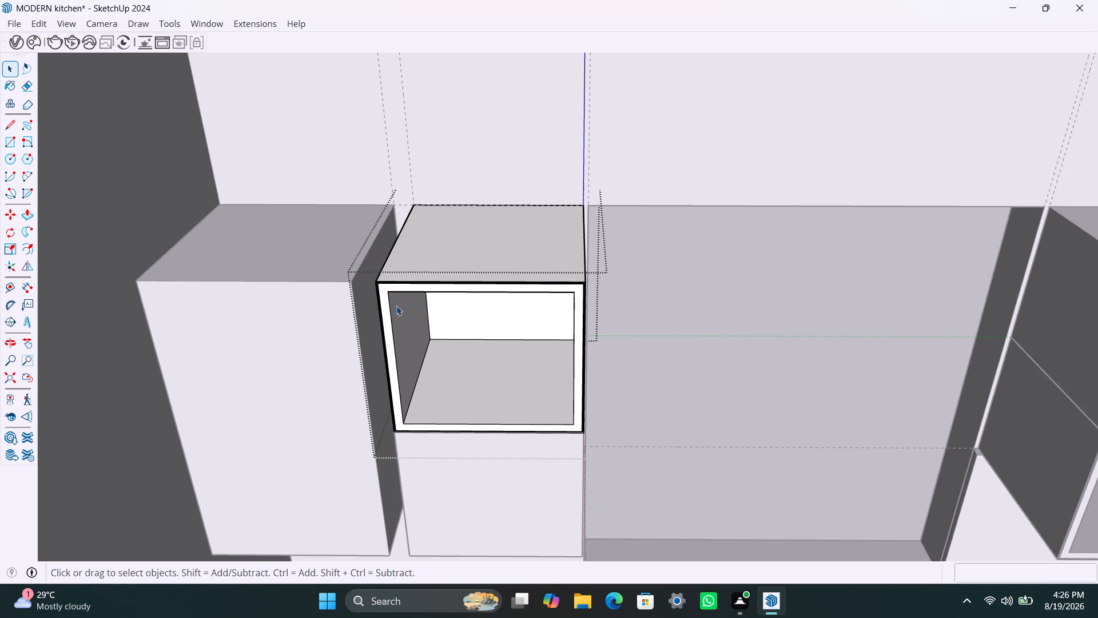
# Draw a rectangle corner to corner across the upper box's front opening and make it a group.
pyautogui.press('r')
pyautogui.click(389, 293)
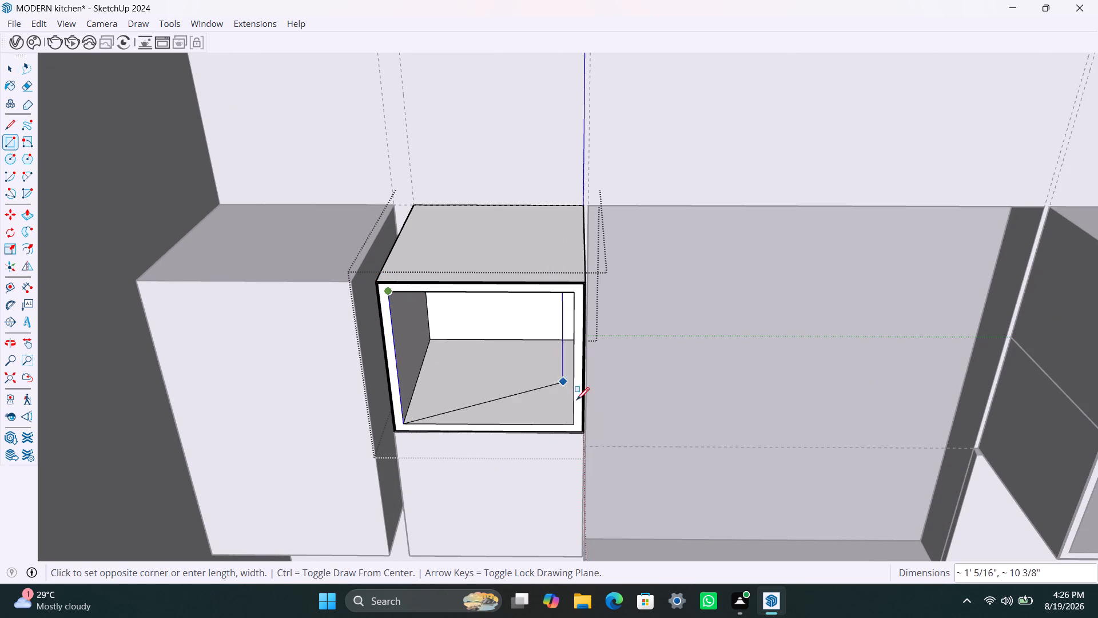
pyautogui.click(571, 427)
pyautogui.press('space')
pyautogui.doubleClick(528, 391)
pyautogui.rightClick(528, 391)
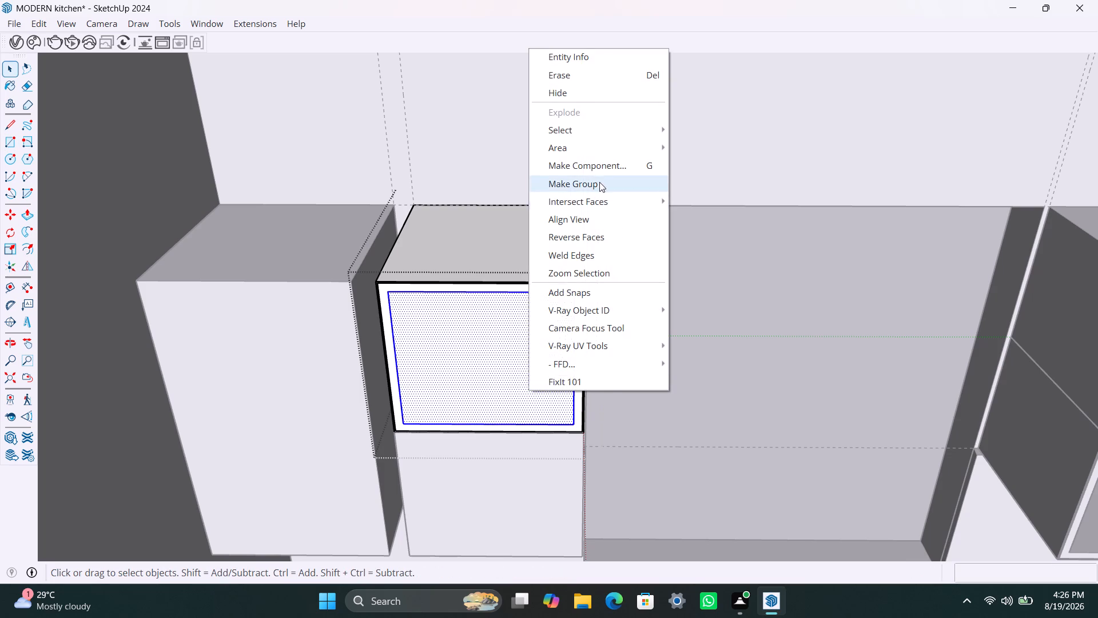
pyautogui.click(599, 181)
# Extrude the grouped front panel of the narrow stack's upper box to 18 mm thick and close the groups.
pyautogui.tripleClick(548, 346)
pyautogui.click(546, 348)
pyautogui.press('p')
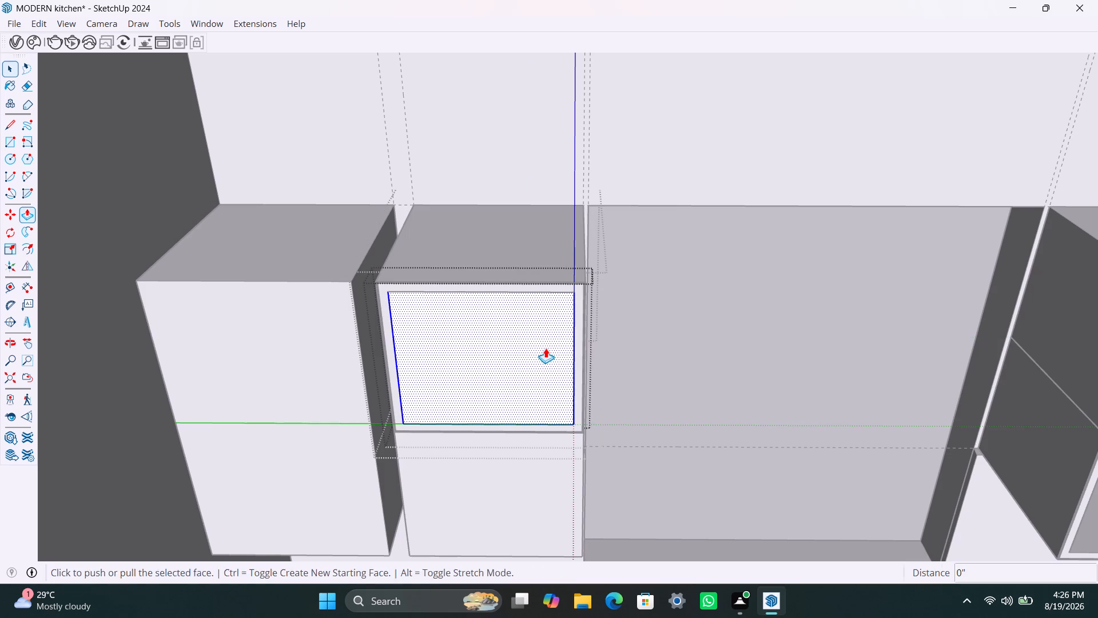
pyautogui.click(546, 348)
pyautogui.write('18MM')
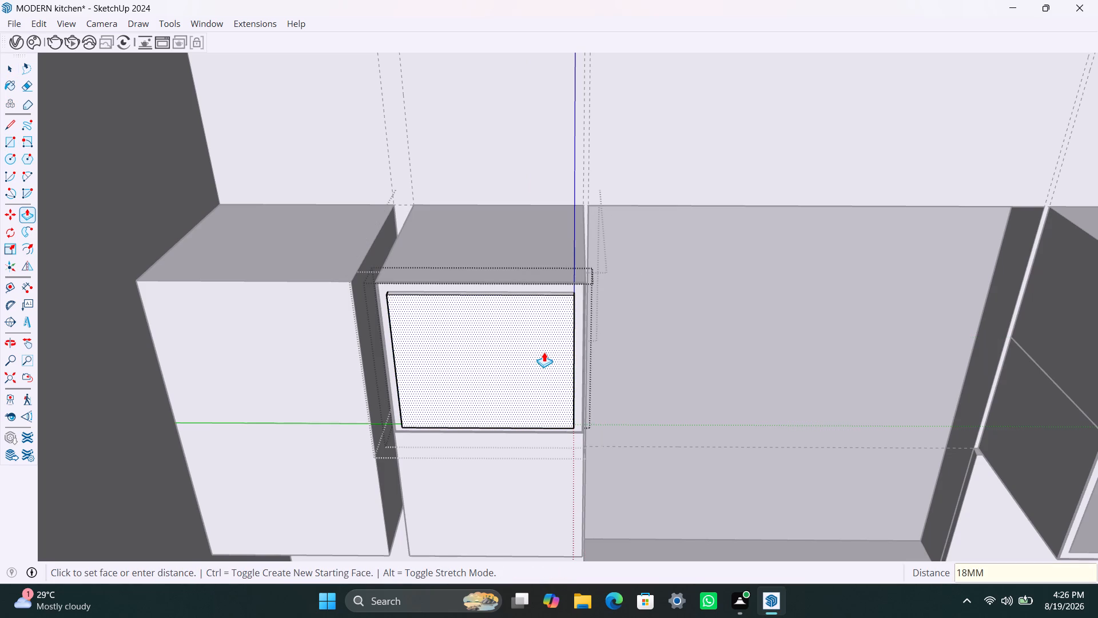
pyautogui.press('Return')
pyautogui.press('space')
pyautogui.click(645, 316)
pyautogui.scroll(1, 667, 346)
pyautogui.scroll(-11, 668, 352)
pyautogui.moveTo(599, 431); pyautogui.dragTo(572, 401, button='middle')
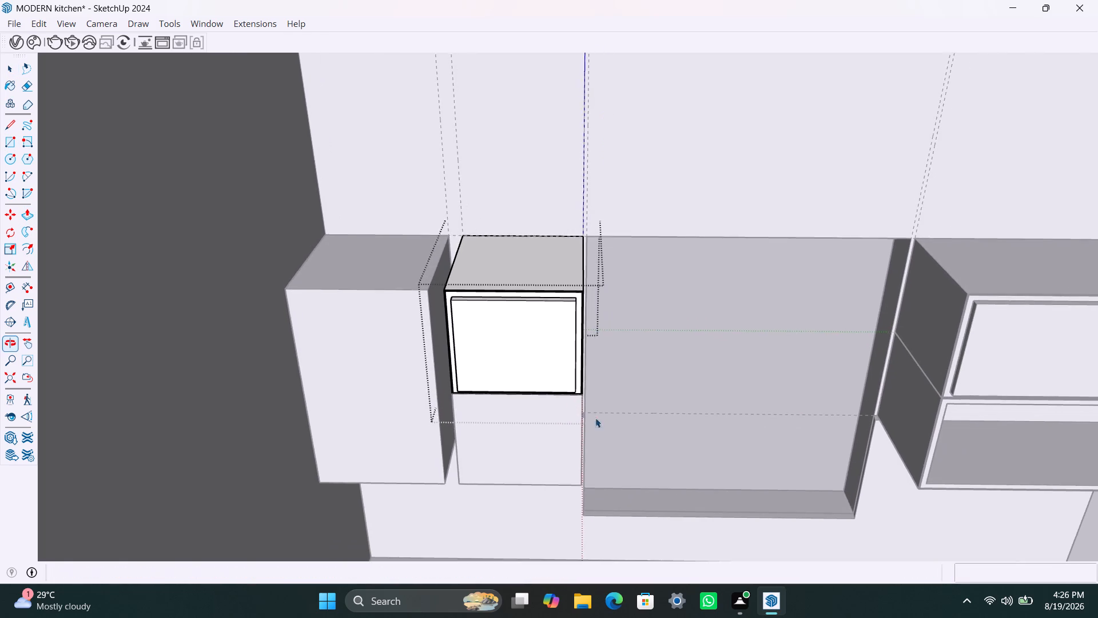
pyautogui.click(721, 335)
# Open the lower box of the narrow stack and offset its front face inward by 2.5 mm.
pyautogui.scroll(-4, 590, 430)
pyautogui.moveTo(558, 433); pyautogui.dragTo(559, 397, button='middle')
pyautogui.scroll(4, 541, 405)
pyautogui.moveTo(560, 401); pyautogui.dragTo(519, 359, button='middle')
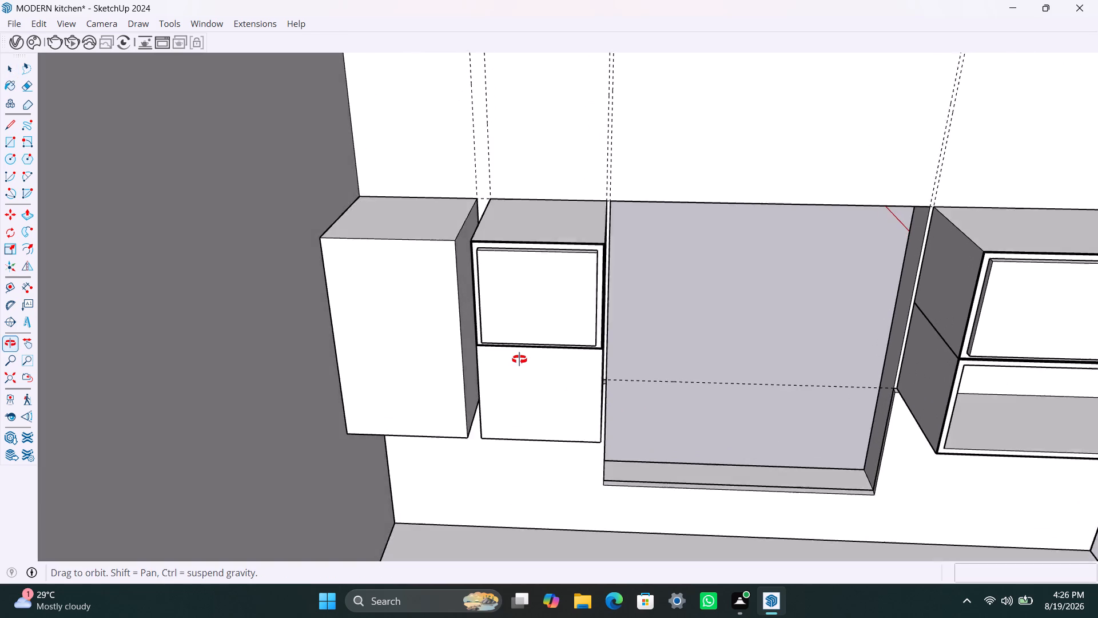
pyautogui.moveTo(519, 359); pyautogui.dragTo(546, 339, button='middle')
pyautogui.tripleClick(521, 380)
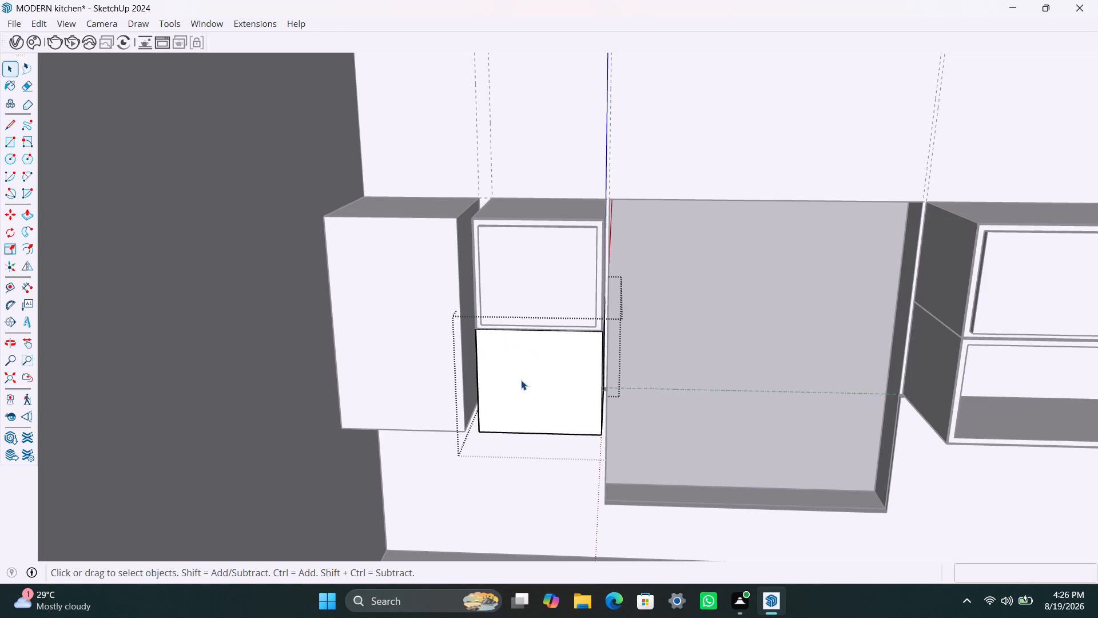
pyautogui.press('f')
pyautogui.click(516, 378)
pyautogui.press('1')
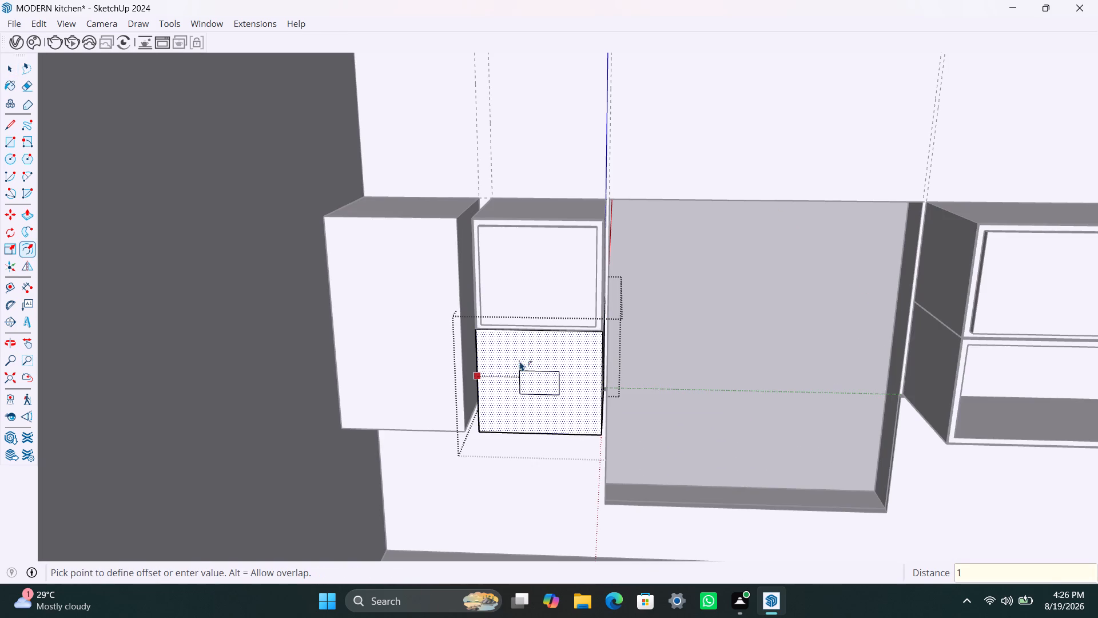
pyautogui.press('BackSpace')
pyautogui.write('2.5MM')
pyautogui.press('Return')
# Offset the inner front face of the narrow stack's lower box inward by another 18 mm.
pyautogui.click(523, 362)
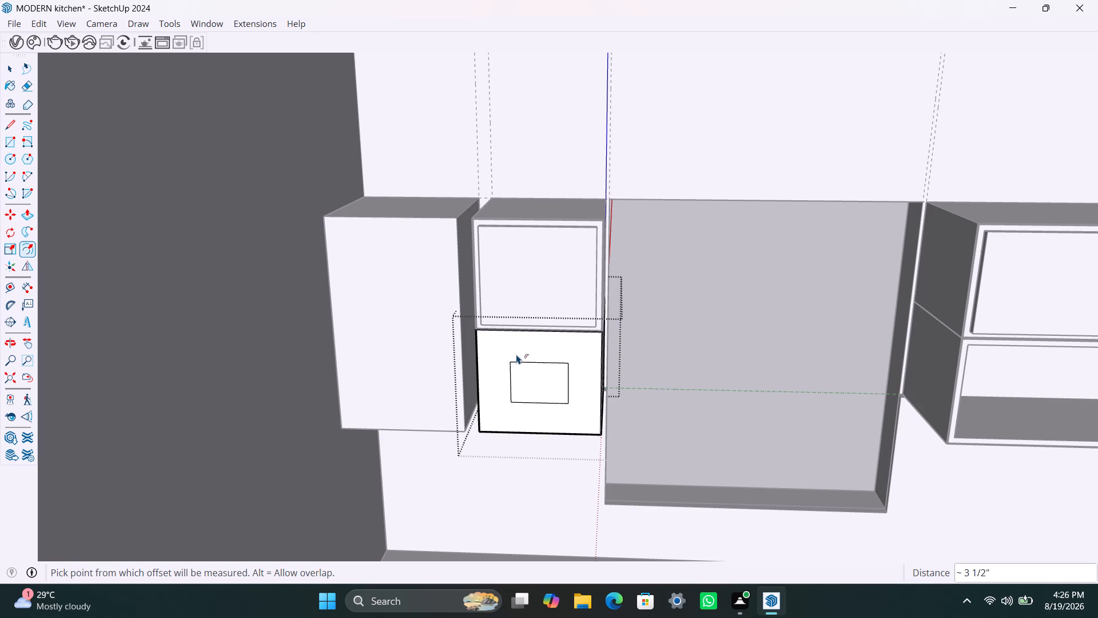
pyautogui.press('1')
pyautogui.press('8')
pyautogui.press('m')
pyautogui.press('m')
pyautogui.press('Return')
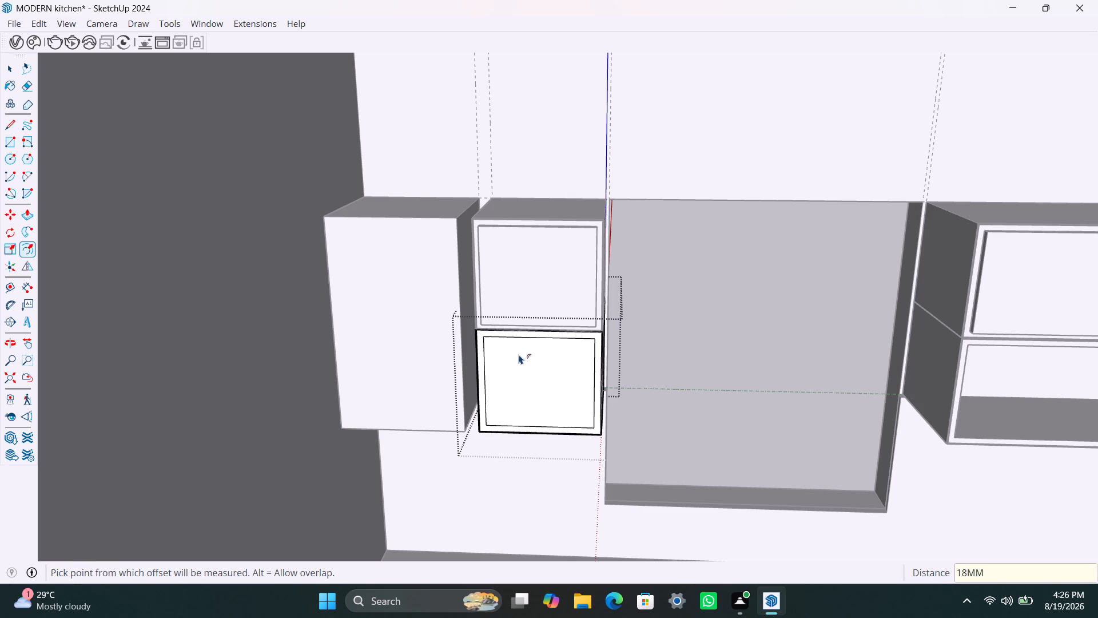
pyautogui.press('space')
# Delete the narrow 2.5 mm rim face around the front of the narrow stack's lower box.
pyautogui.scroll(20, 588, 395)
pyautogui.scroll(2, 588, 395)
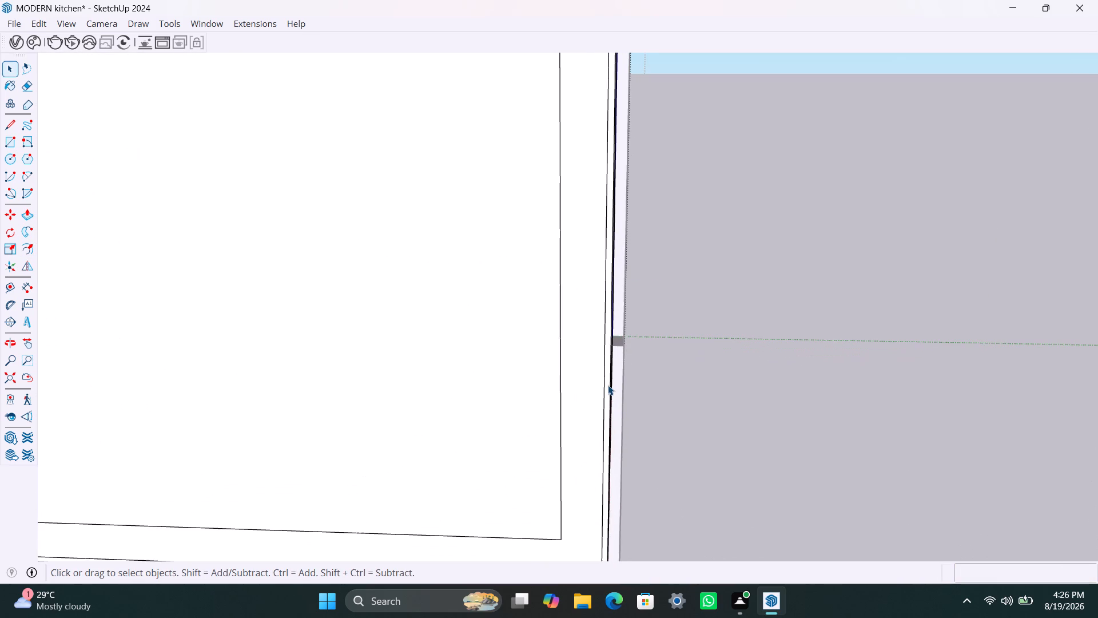
pyautogui.click(608, 385)
pyautogui.press('Delete')
# Push the inner front face of the narrow stack's lower box inward by 300 mm to hollow it.
pyautogui.scroll(-13, 547, 423)
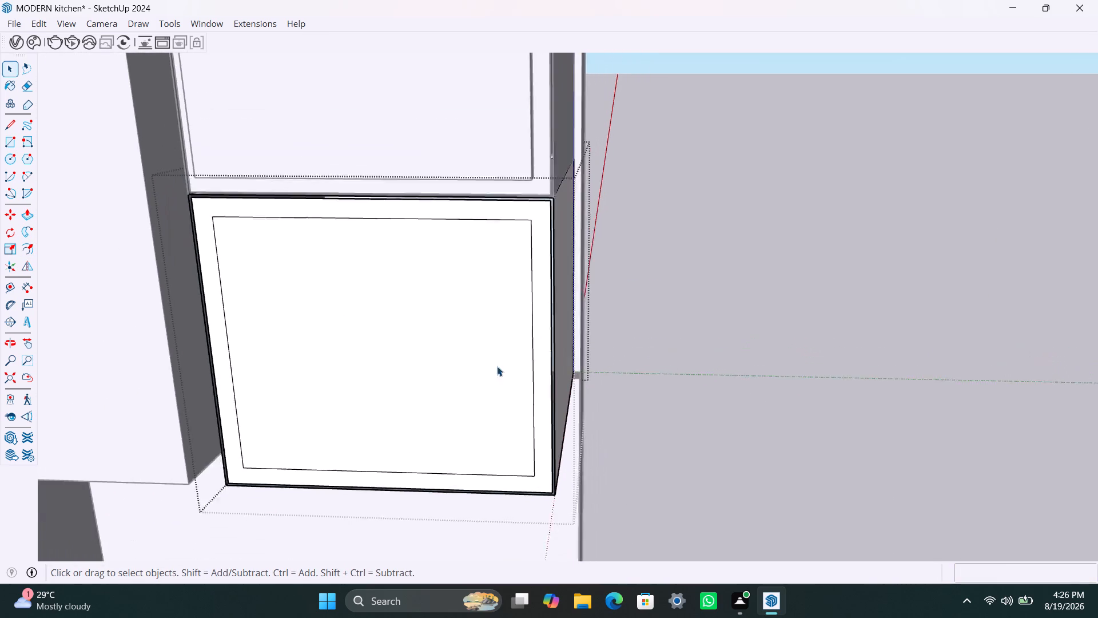
pyautogui.click(488, 353)
pyautogui.press('p')
pyautogui.click(487, 353)
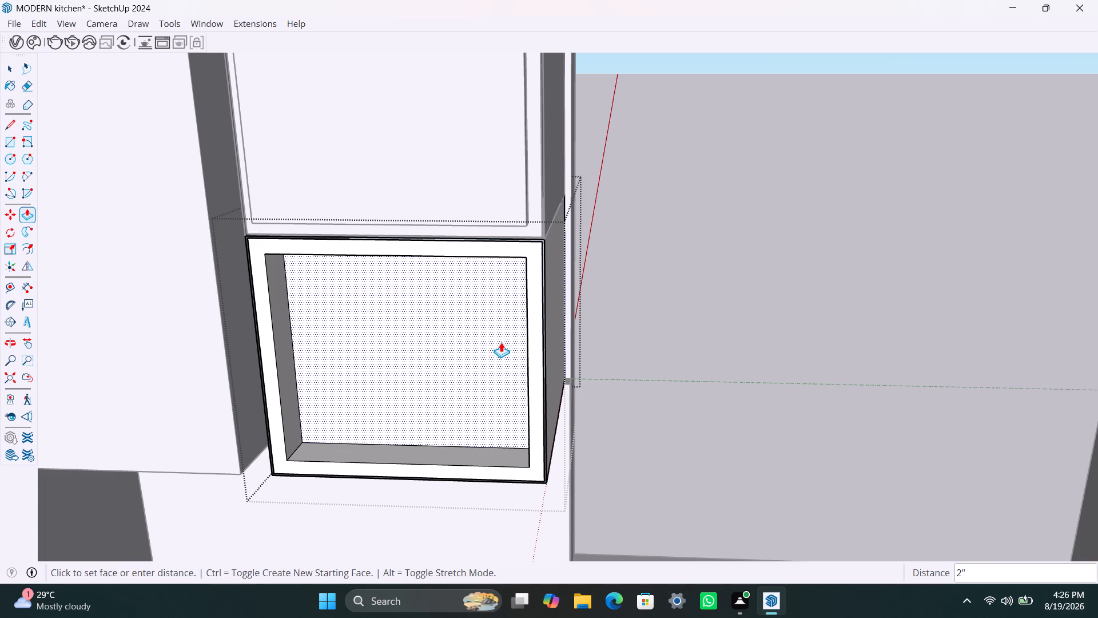
pyautogui.write('300M')
pyautogui.press('m')
pyautogui.press('Return')
pyautogui.press('space')
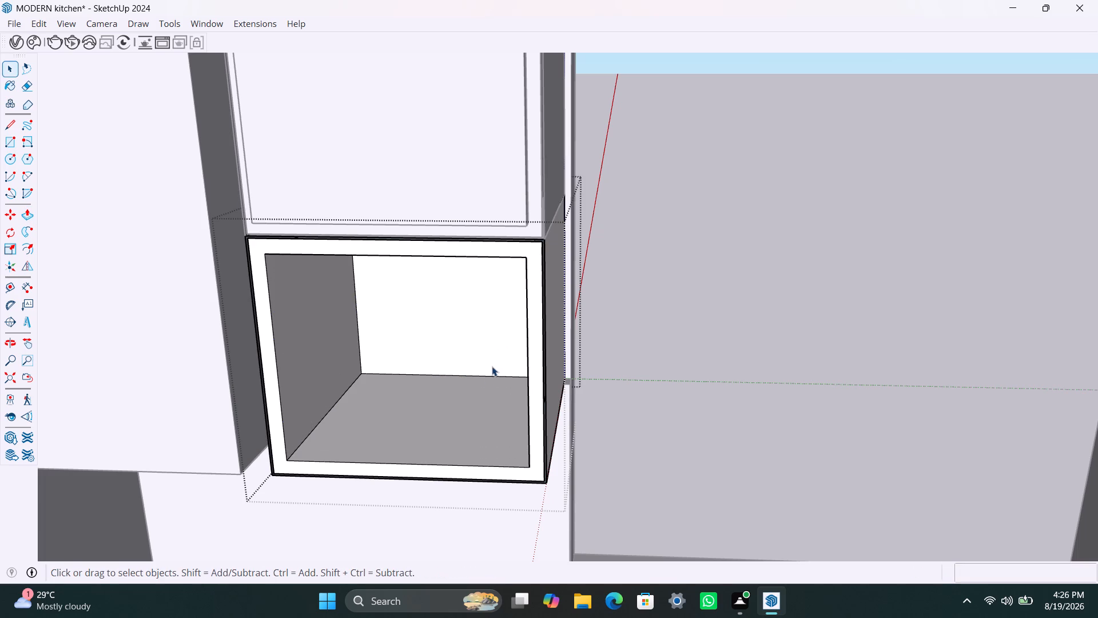
# Copy the lower box's inner bottom face straight up by about 5 1/8" as a shelf face.
pyautogui.click(487, 411)
pyautogui.click(486, 429)
pyautogui.click(486, 429)
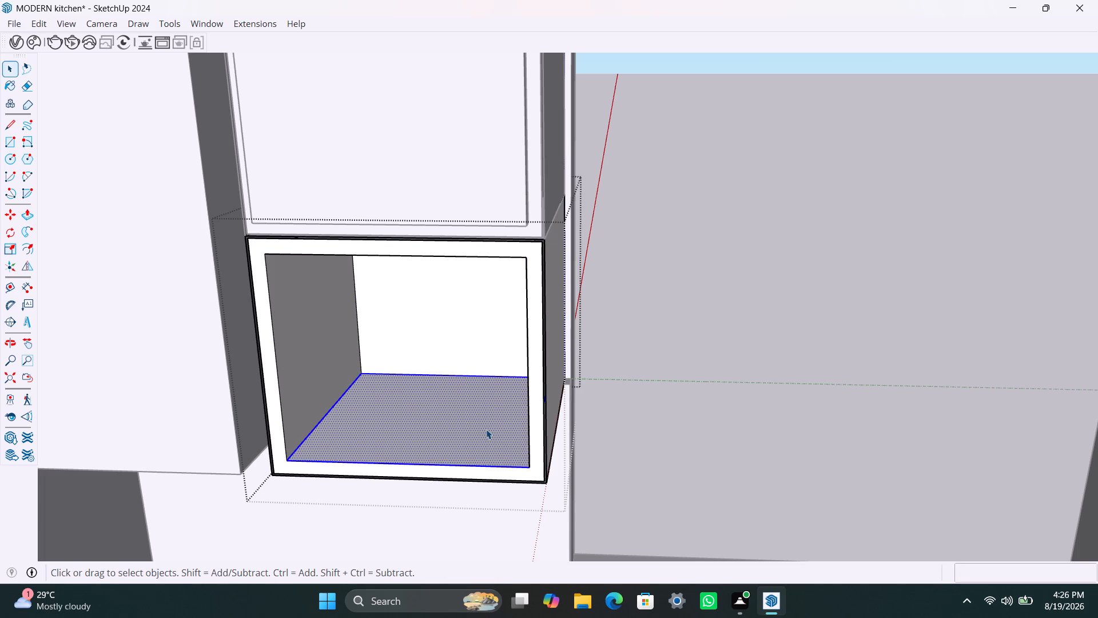
pyautogui.press('m')
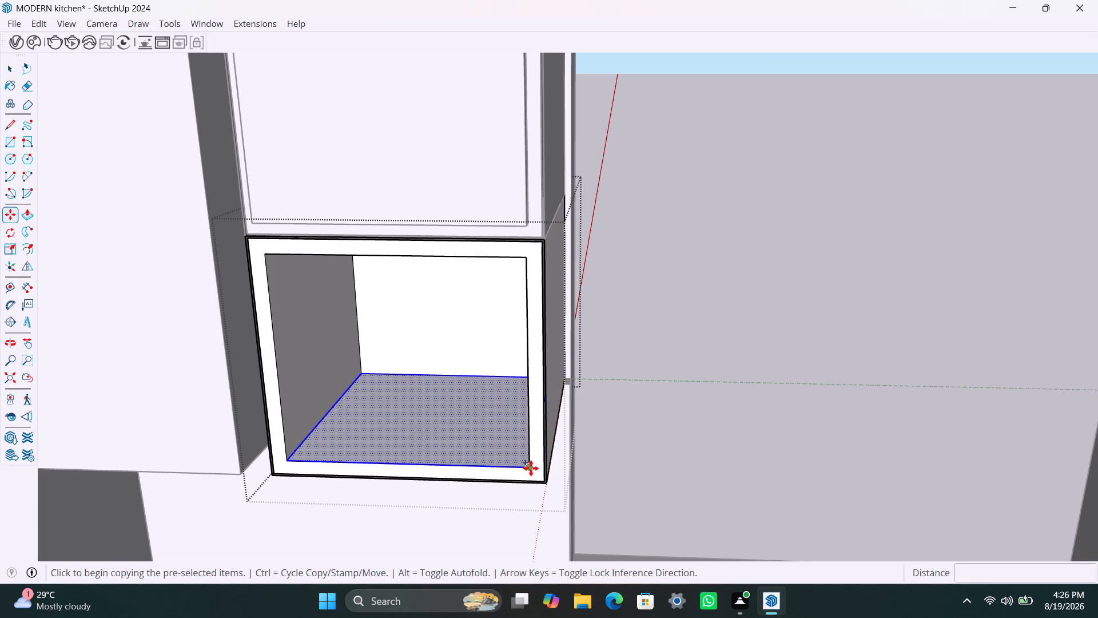
pyautogui.click(531, 468)
pyautogui.click(526, 368)
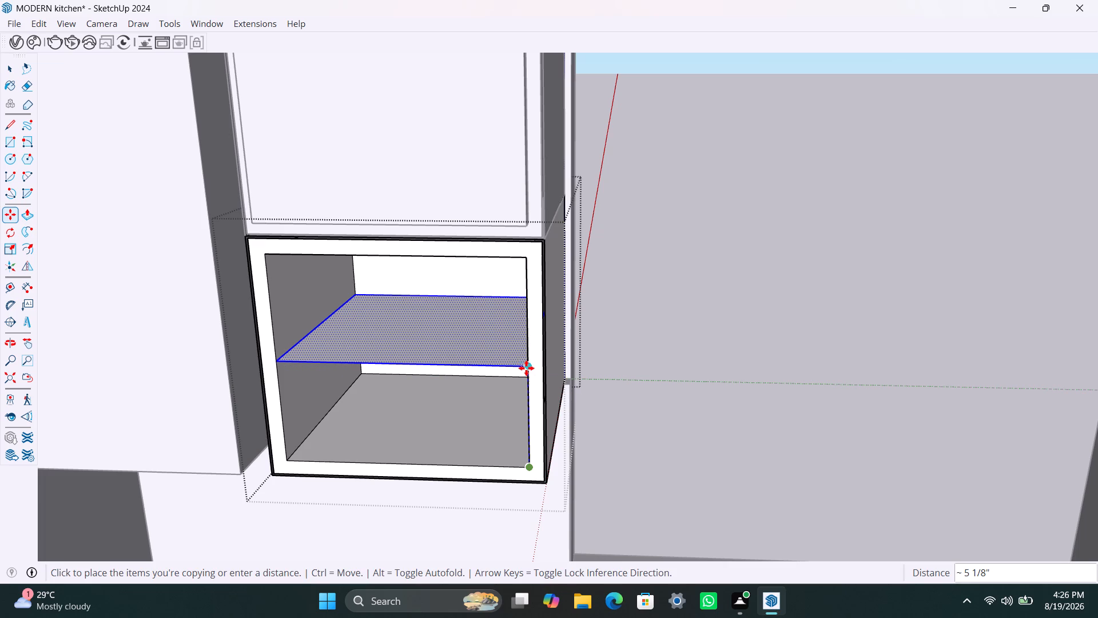
pyautogui.press('space')
# Make the copied shelf face and its edges a group.
pyautogui.click(491, 358)
pyautogui.doubleClick(491, 357)
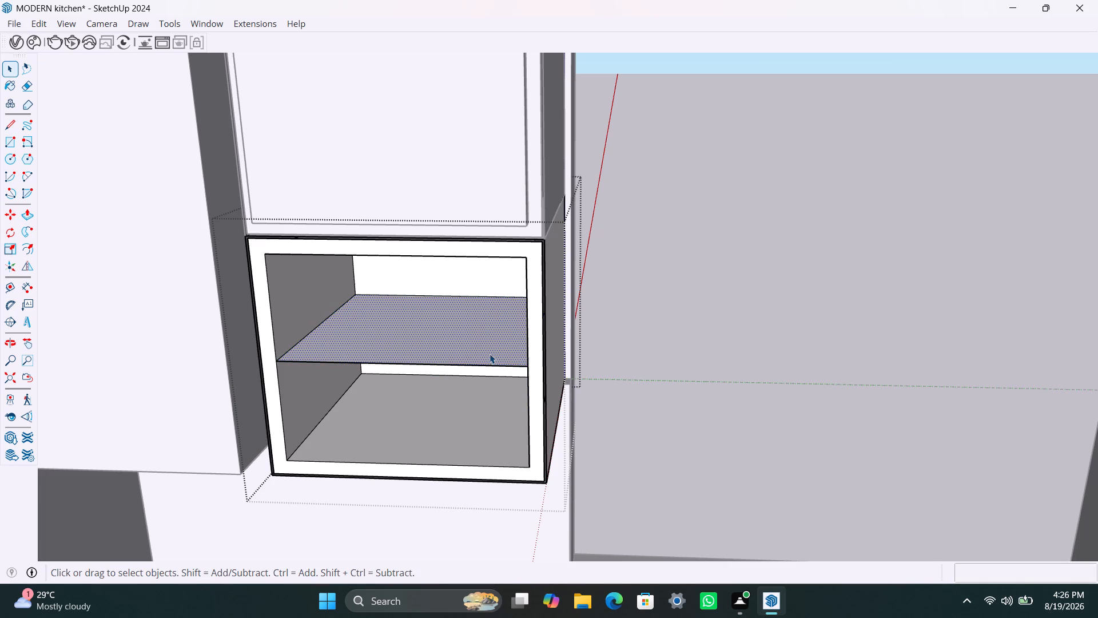
pyautogui.click(490, 354)
pyautogui.rightClick(491, 357)
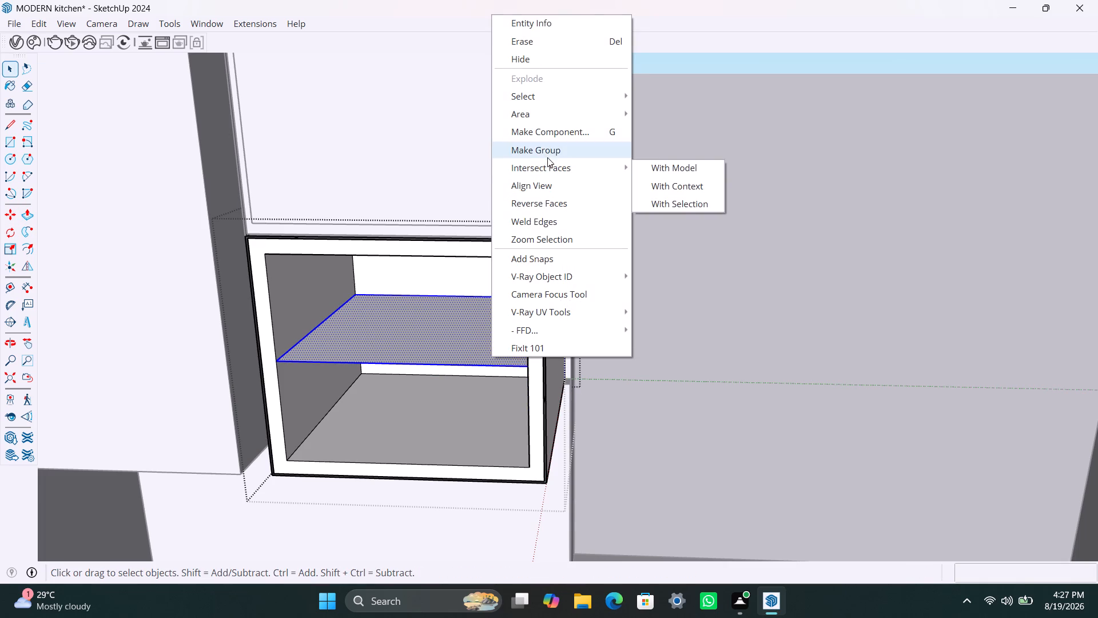
pyautogui.click(548, 156)
# Open the shelf group and extrude its face upward by 9 mm.
pyautogui.tripleClick(482, 349)
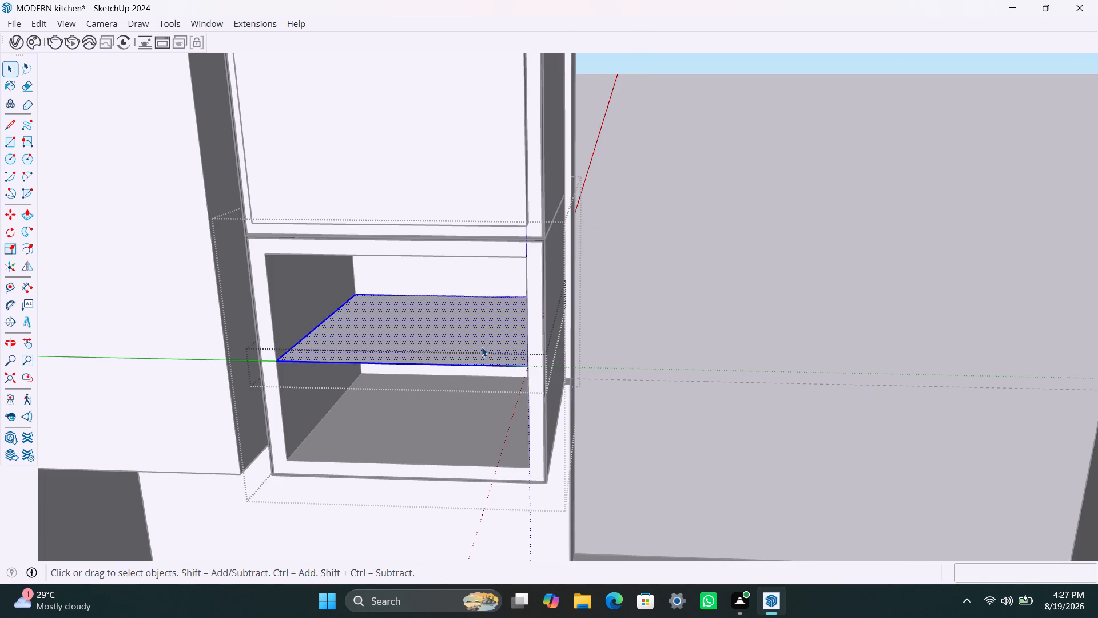
pyautogui.press('p')
pyautogui.click(482, 347)
pyautogui.write('9MM')
pyautogui.press('Return')
# Extrude the underside of the shelf downward by another 9 mm.
pyautogui.scroll(-3, 491, 347)
pyautogui.moveTo(493, 347); pyautogui.dragTo(502, 310, button='middle')
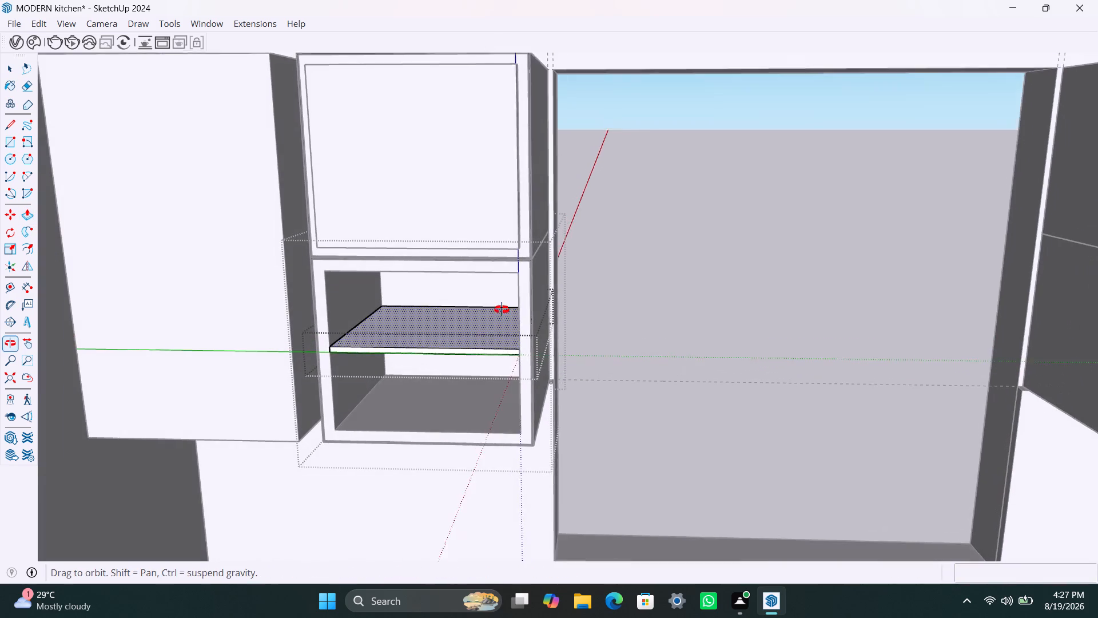
pyautogui.moveTo(502, 310); pyautogui.dragTo(509, 288, button='middle')
pyautogui.scroll(4, 491, 345)
pyautogui.moveTo(490, 339); pyautogui.dragTo(511, 295, button='middle')
pyautogui.scroll(3, 508, 321)
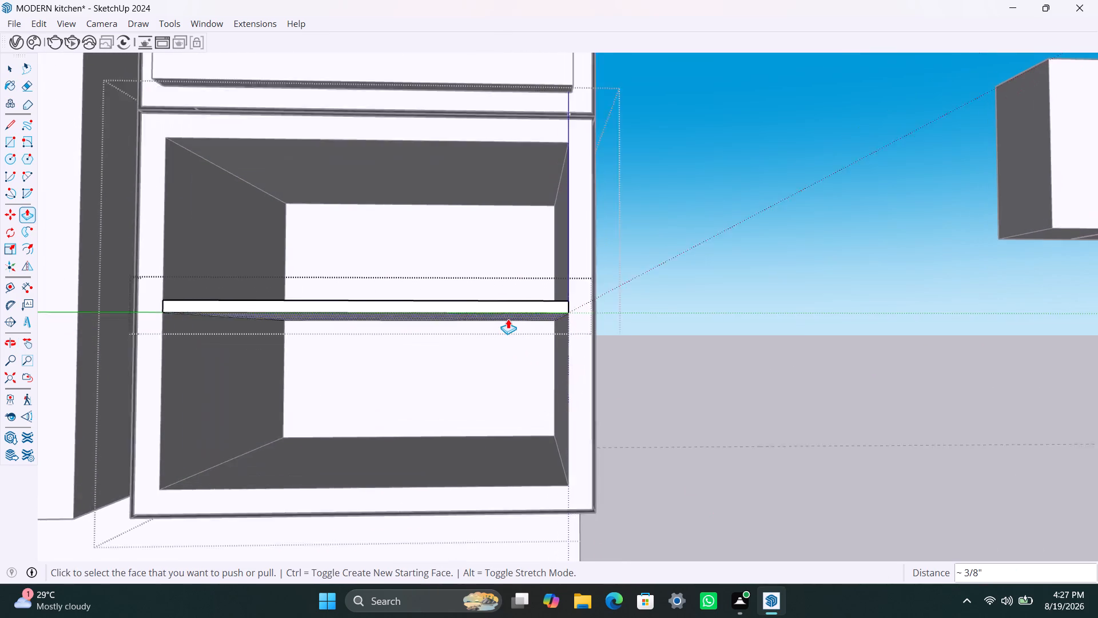
pyautogui.click(509, 312)
pyautogui.press('9')
pyautogui.press('m')
pyautogui.press('m')
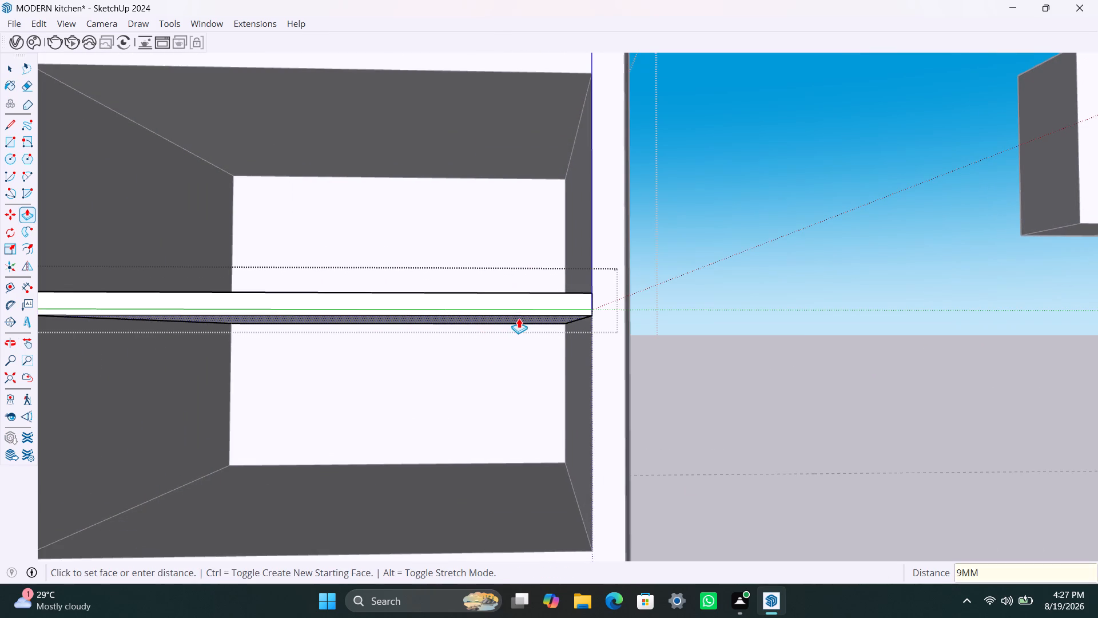
pyautogui.press('Return')
# Push the shelf's front edge face back into the lower box by 2" and close the shelf group.
pyautogui.click(530, 313)
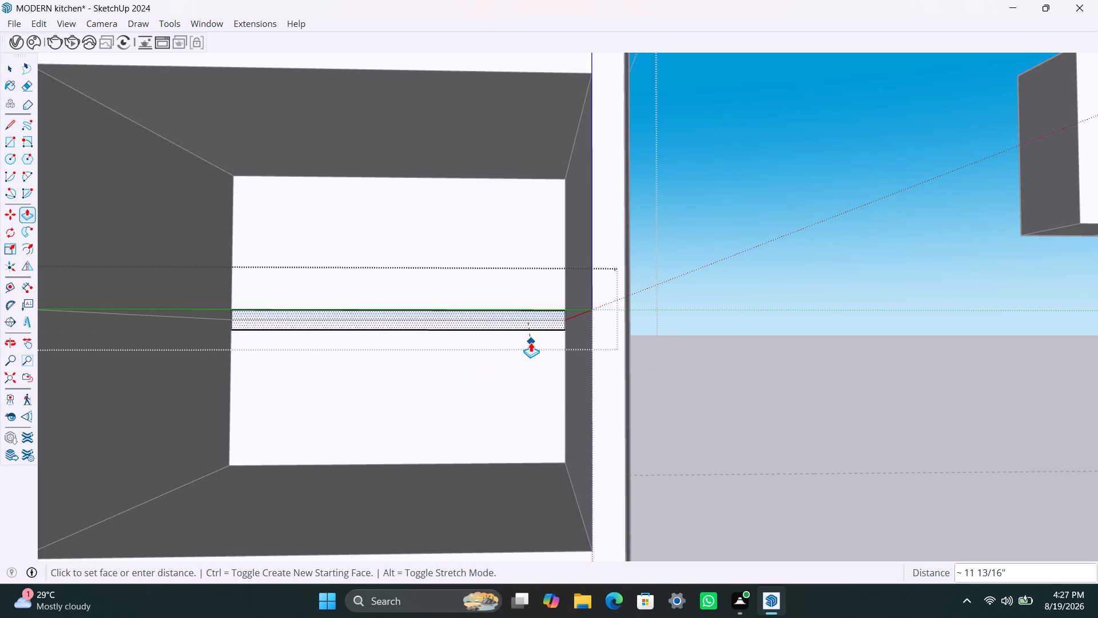
pyautogui.press('Escape')
pyautogui.click(532, 310)
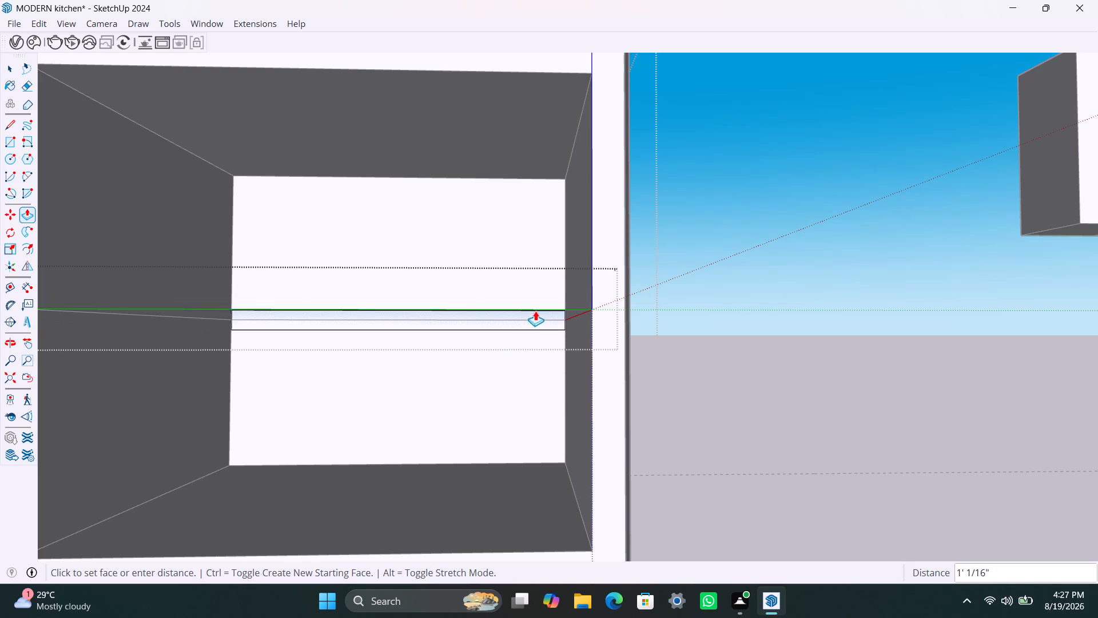
pyautogui.scroll(-2, 538, 309)
pyautogui.moveTo(533, 323); pyautogui.dragTo(494, 417, button='middle')
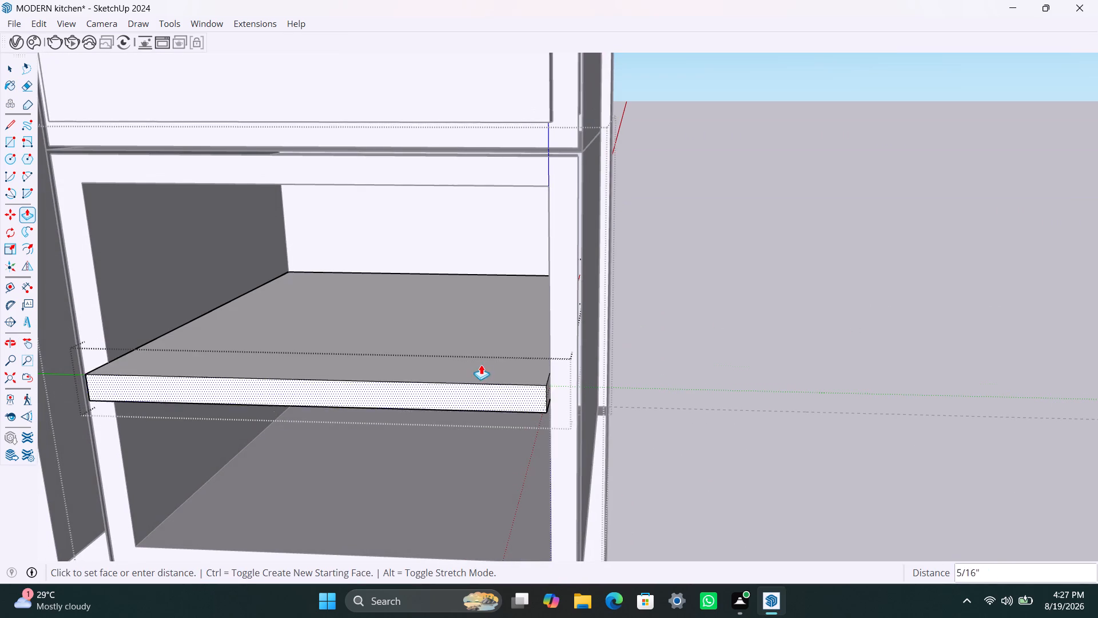
pyautogui.write('2"')
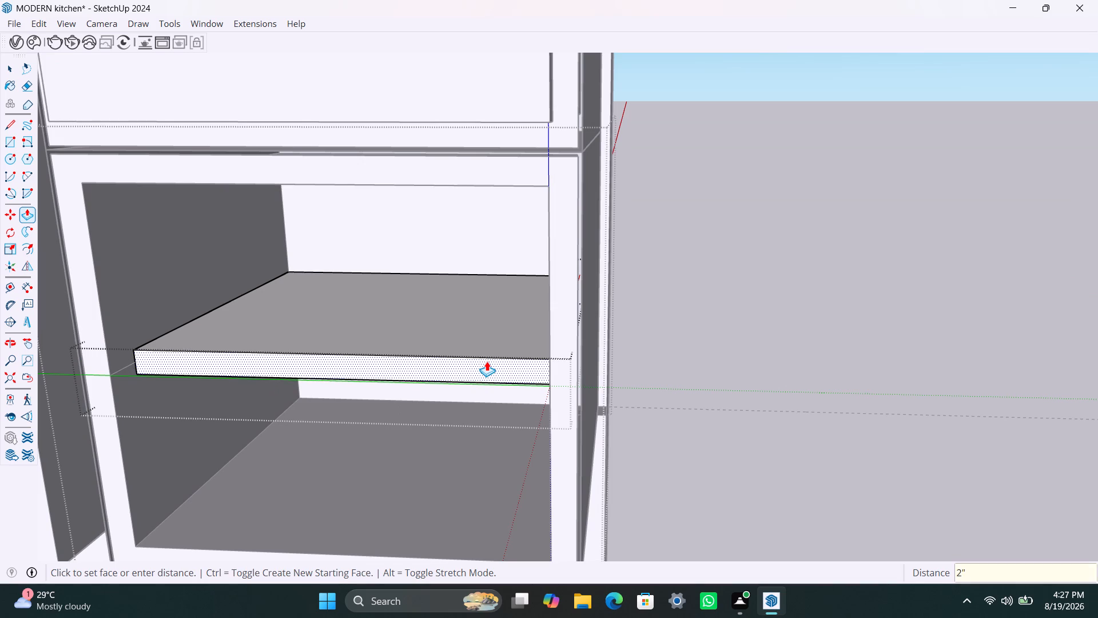
pyautogui.press('Return')
pyautogui.press('space')
pyautogui.click(730, 315)
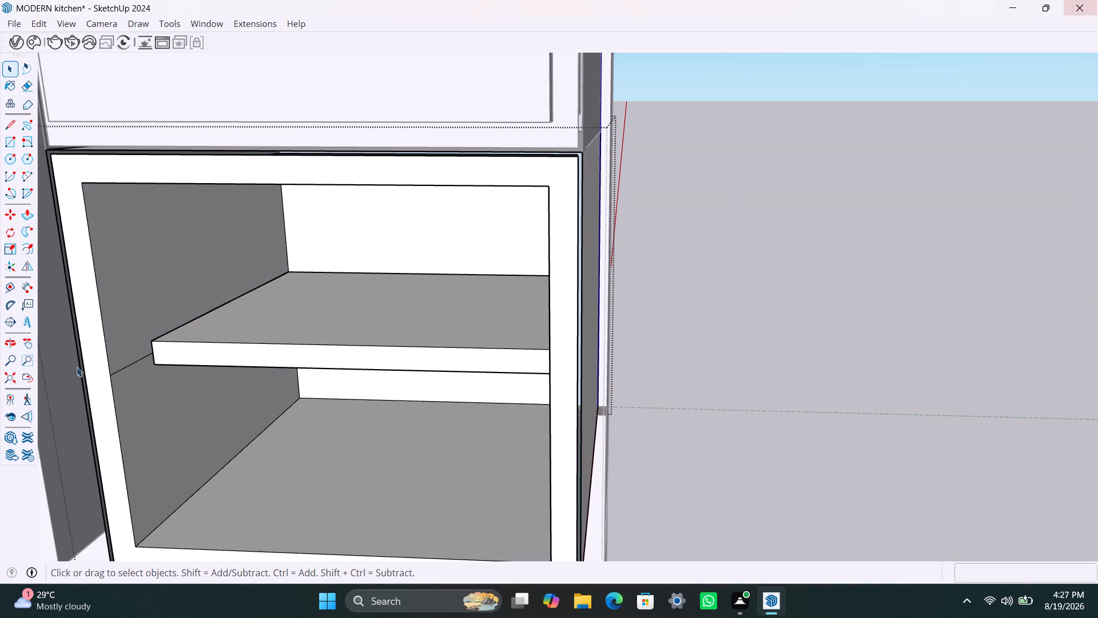
# Delete the leftover edge line on the lower box's inner side wall in front of the shelf.
pyautogui.click(128, 369)
pyautogui.press('Delete')
pyautogui.scroll(-5, 258, 465)
pyautogui.moveTo(277, 453); pyautogui.dragTo(348, 450, button='middle')
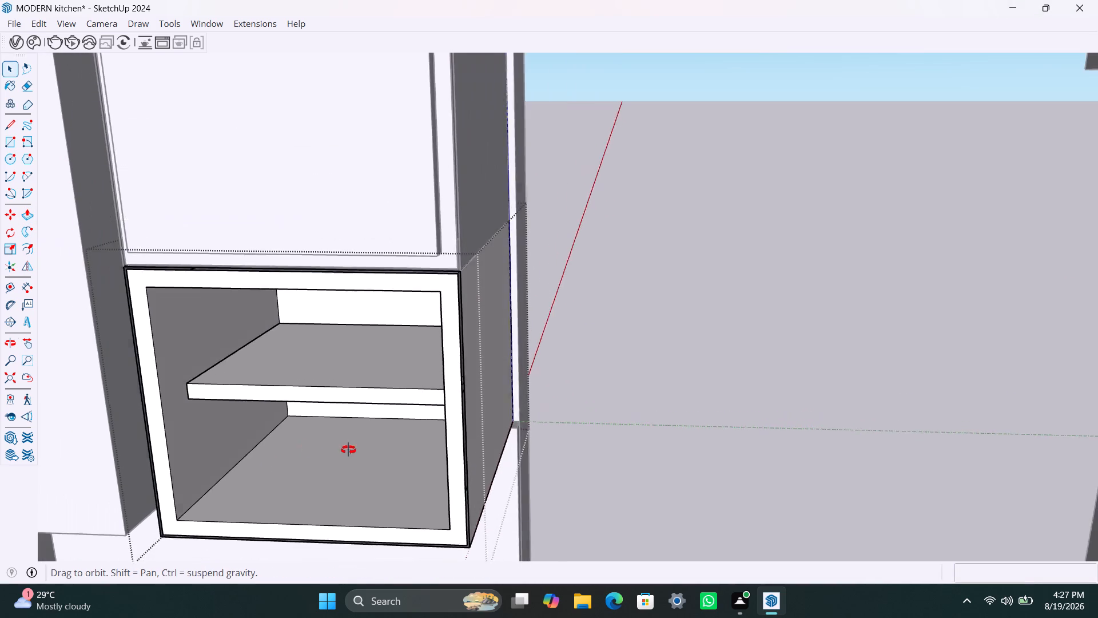
# Delete the leftover edge line on the lower box's opposite inner side wall in front of the shelf.
pyautogui.moveTo(348, 450); pyautogui.dragTo(479, 457, button='middle')
pyautogui.scroll(3, 563, 443)
pyautogui.click(584, 421)
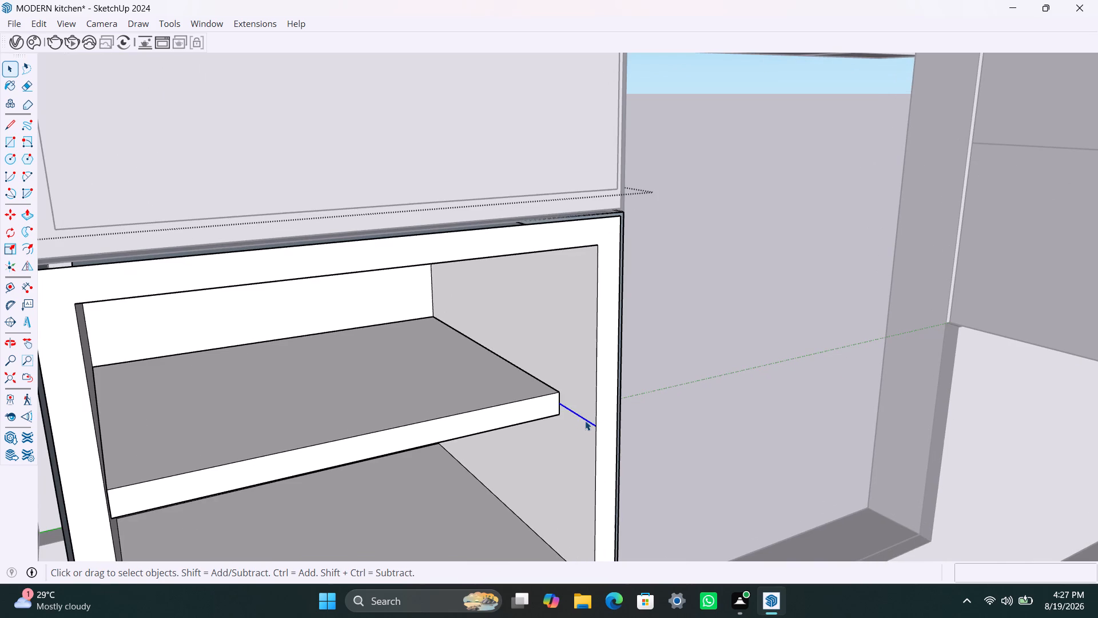
pyautogui.press('Delete')
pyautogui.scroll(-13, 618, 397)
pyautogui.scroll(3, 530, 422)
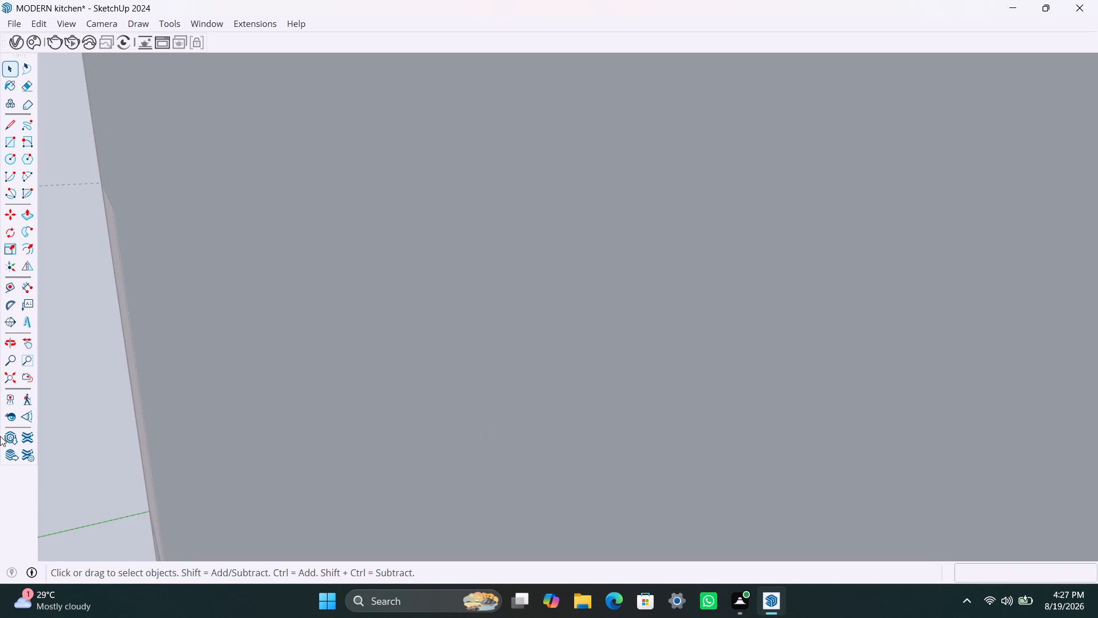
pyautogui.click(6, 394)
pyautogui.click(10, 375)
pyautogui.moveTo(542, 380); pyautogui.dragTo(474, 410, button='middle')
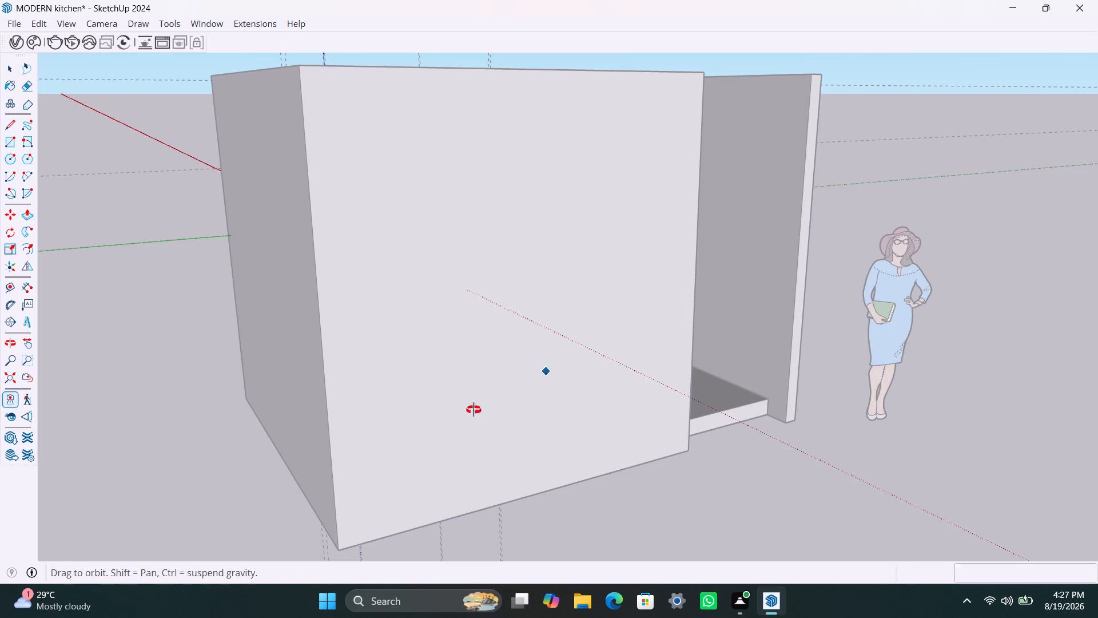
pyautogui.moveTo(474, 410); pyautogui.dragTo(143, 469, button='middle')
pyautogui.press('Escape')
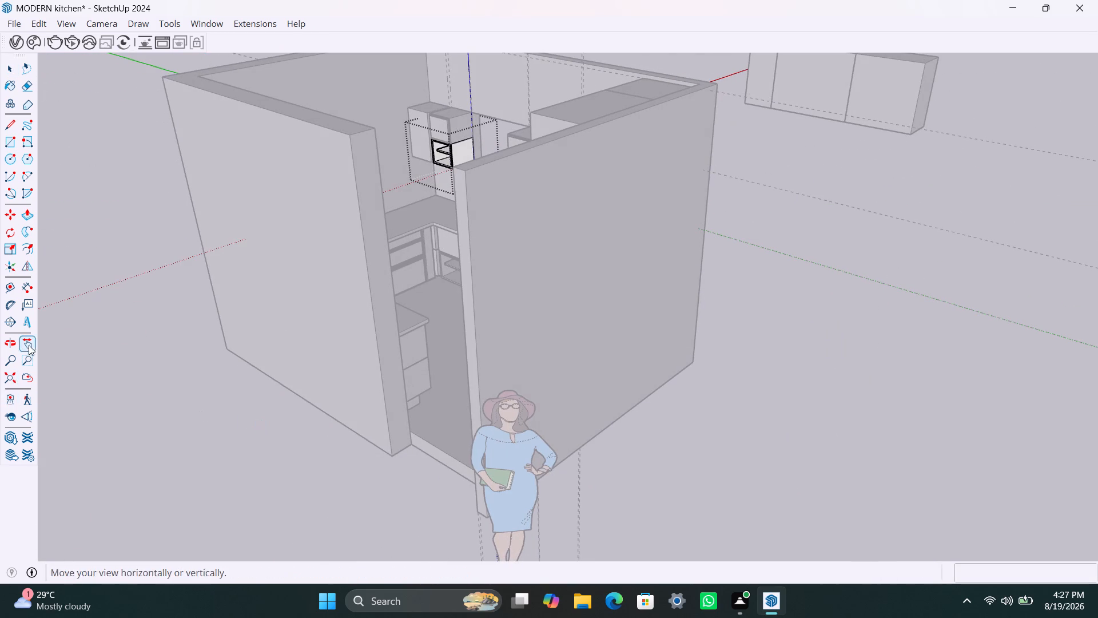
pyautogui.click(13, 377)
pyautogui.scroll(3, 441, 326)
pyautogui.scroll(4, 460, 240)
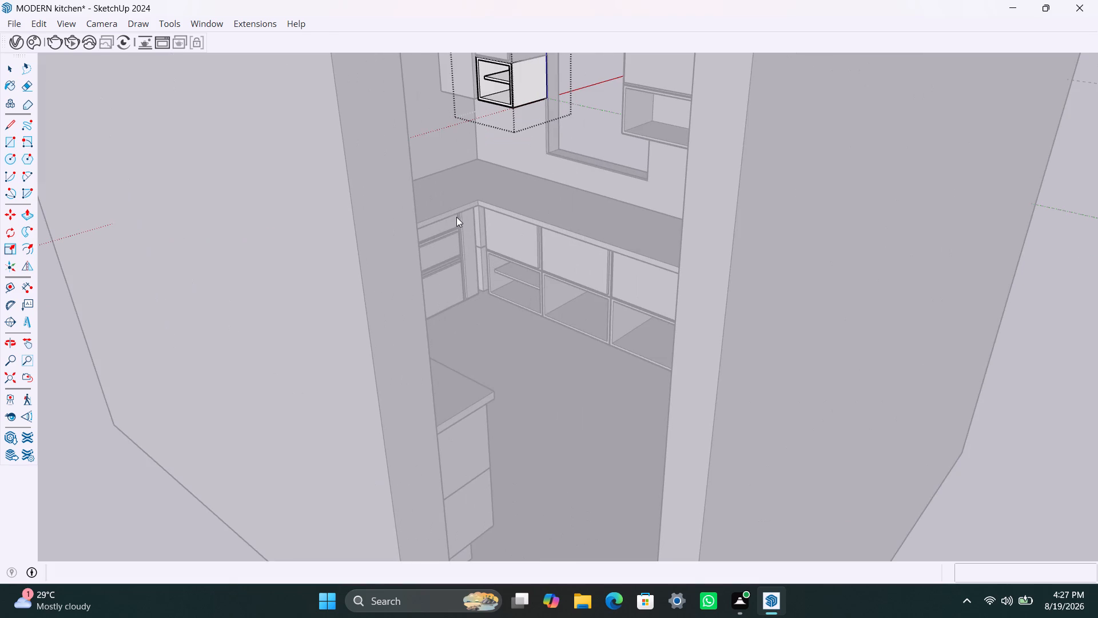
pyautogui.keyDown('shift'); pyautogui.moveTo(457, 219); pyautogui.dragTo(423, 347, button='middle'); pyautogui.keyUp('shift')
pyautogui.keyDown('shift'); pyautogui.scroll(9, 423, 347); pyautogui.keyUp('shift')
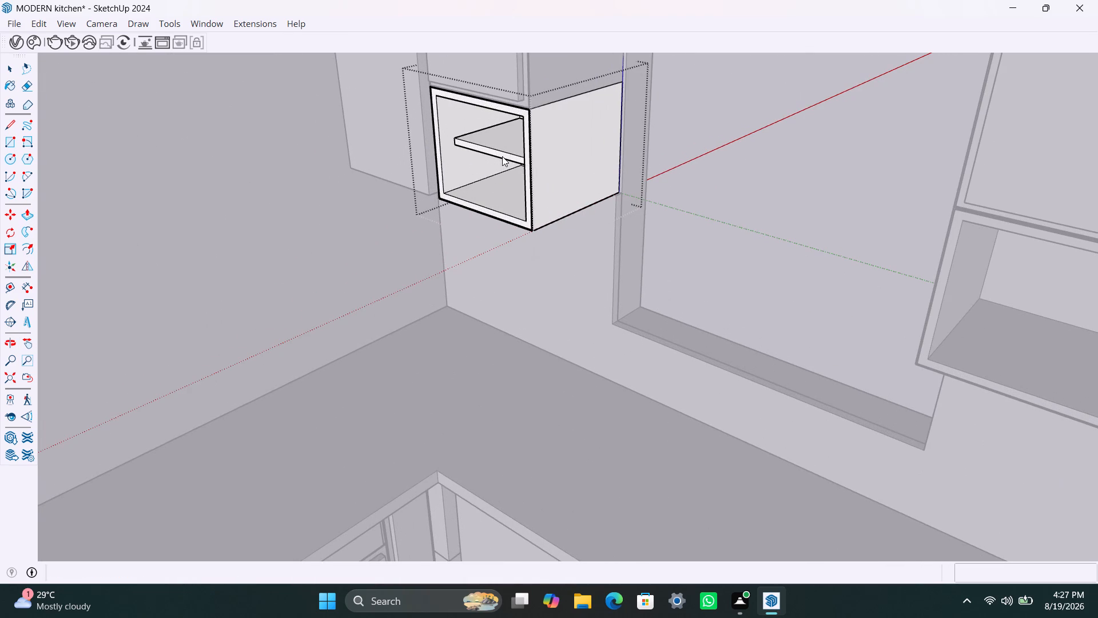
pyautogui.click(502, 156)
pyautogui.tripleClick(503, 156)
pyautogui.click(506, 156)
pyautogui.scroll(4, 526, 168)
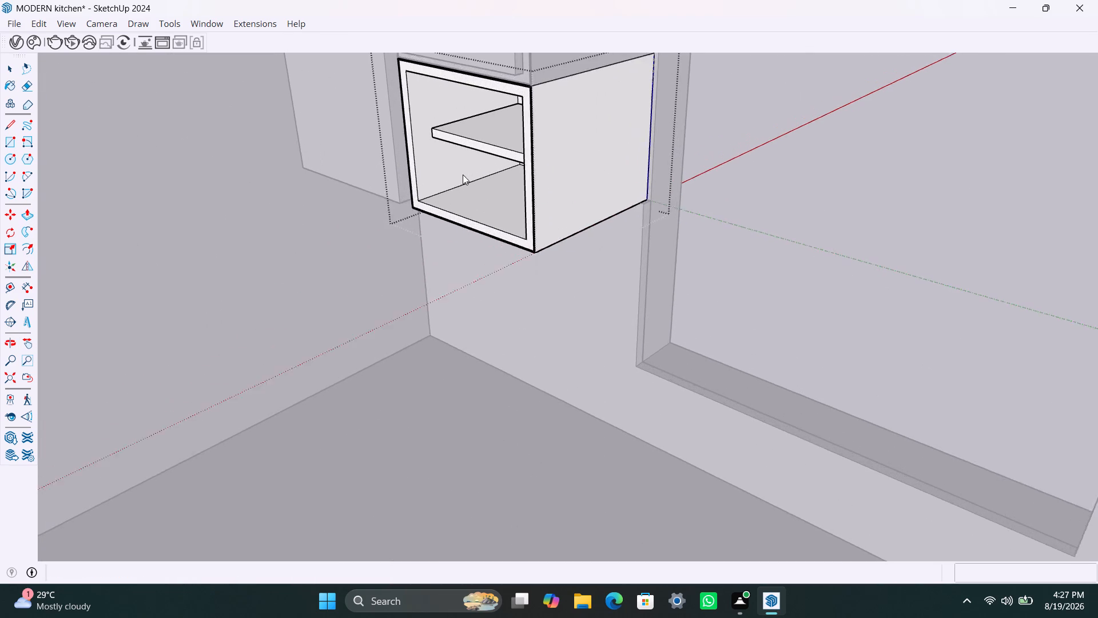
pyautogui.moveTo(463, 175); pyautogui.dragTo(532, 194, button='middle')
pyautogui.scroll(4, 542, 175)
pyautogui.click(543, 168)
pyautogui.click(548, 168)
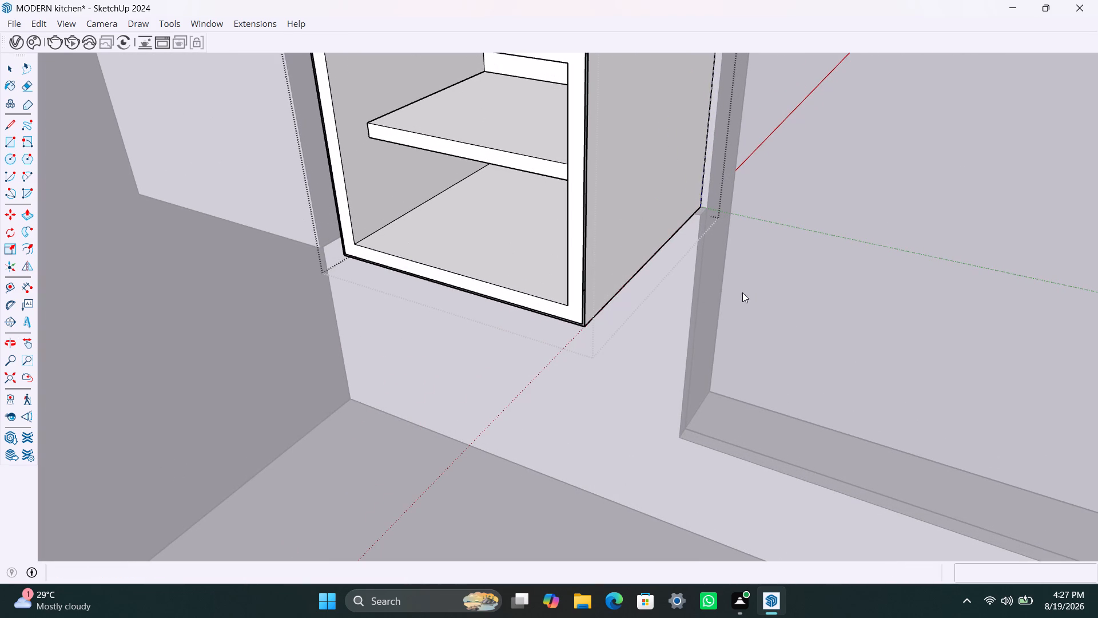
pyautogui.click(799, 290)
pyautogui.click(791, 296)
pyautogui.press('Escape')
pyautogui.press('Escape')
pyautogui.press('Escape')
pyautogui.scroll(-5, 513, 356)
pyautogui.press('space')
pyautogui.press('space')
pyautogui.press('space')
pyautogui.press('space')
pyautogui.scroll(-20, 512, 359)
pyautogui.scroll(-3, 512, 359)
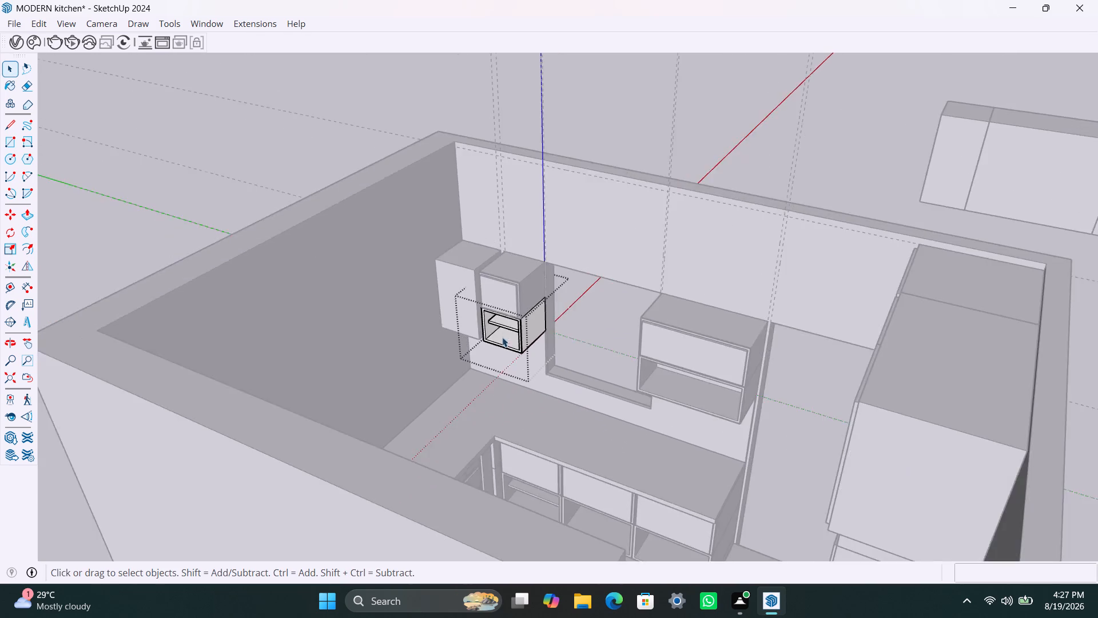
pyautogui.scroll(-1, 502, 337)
# Reopen the shelf group in the small lower box, pull the shelf's front edge face forward by 1", and close the groups.
pyautogui.doubleClick(301, 125)
pyautogui.scroll(9, 585, 365)
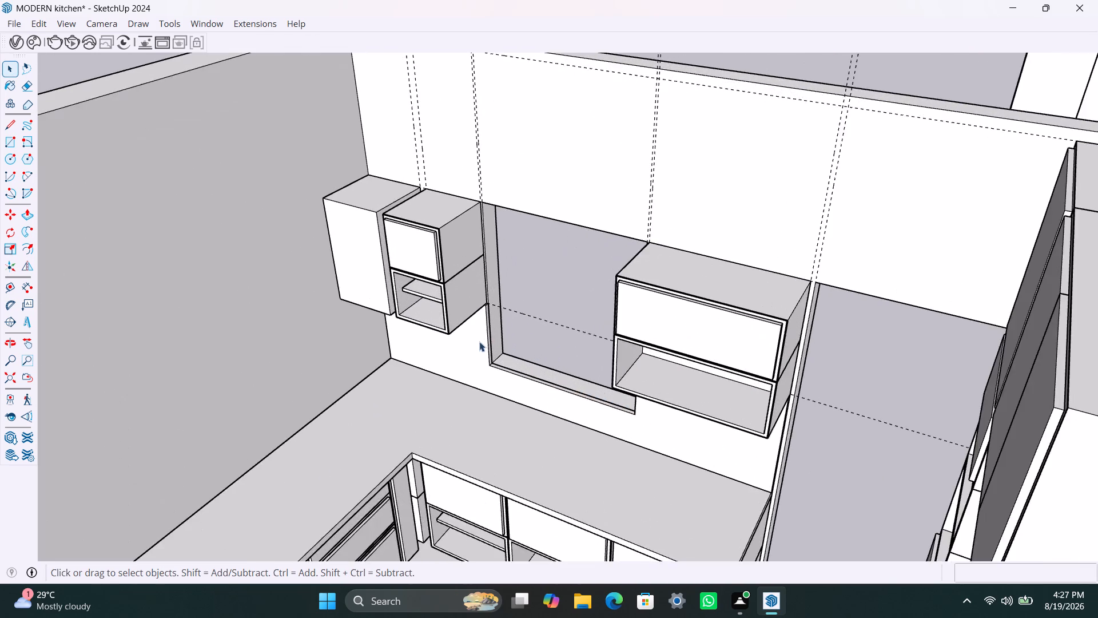
pyautogui.moveTo(479, 342); pyautogui.dragTo(539, 348, button='middle')
pyautogui.scroll(8, 423, 324)
pyautogui.click(423, 302)
pyautogui.tripleClick(423, 301)
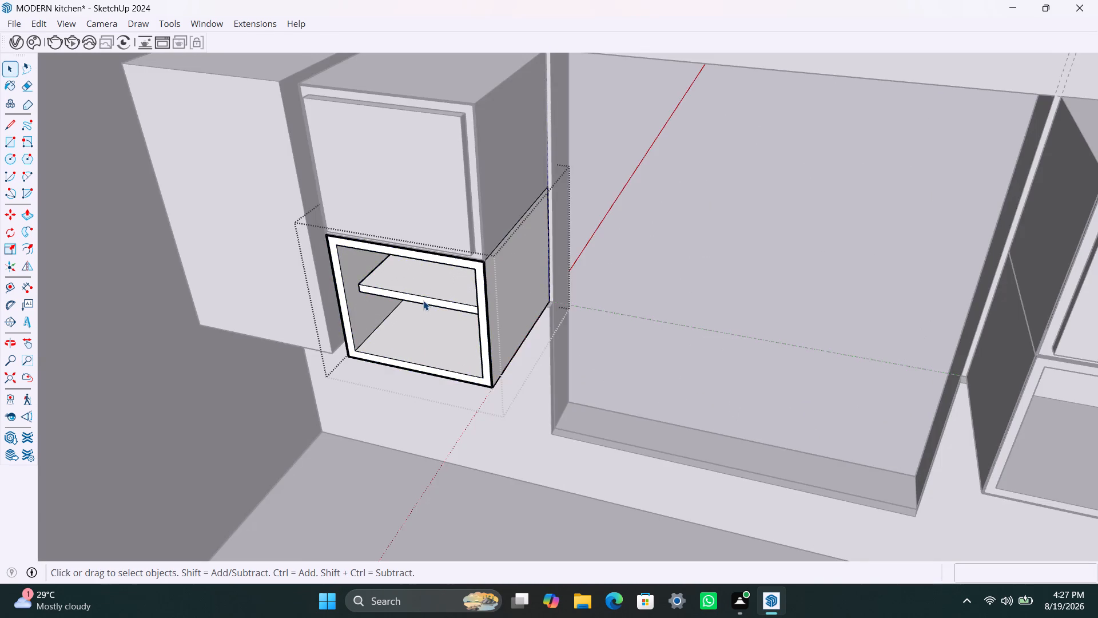
pyautogui.scroll(5, 426, 300)
pyautogui.click(431, 301)
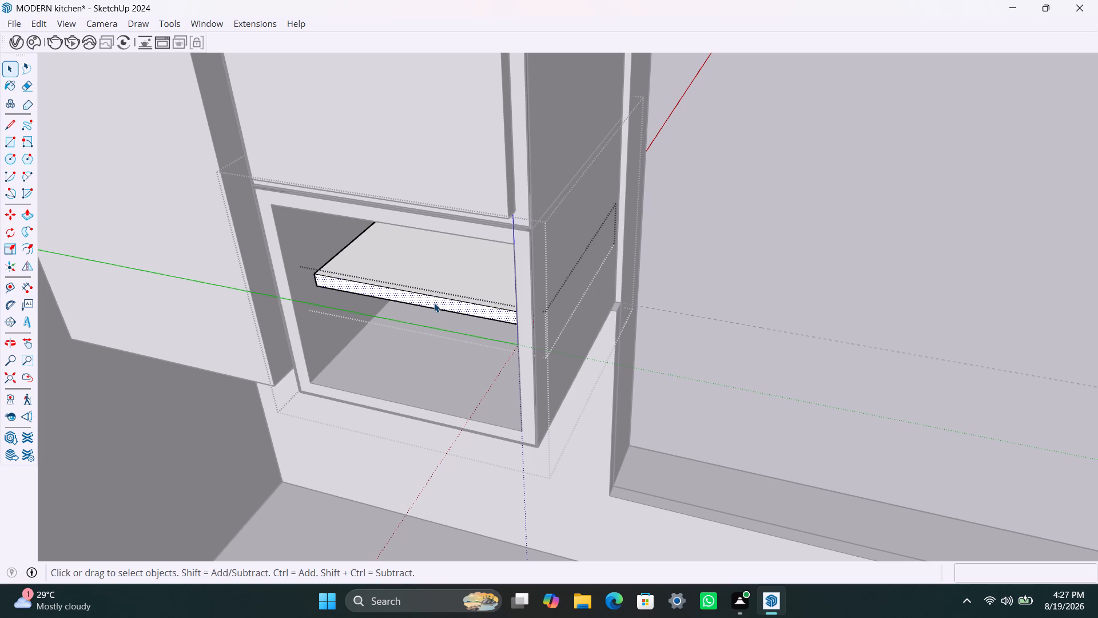
pyautogui.press('p')
pyautogui.click(434, 303)
pyautogui.press('1')
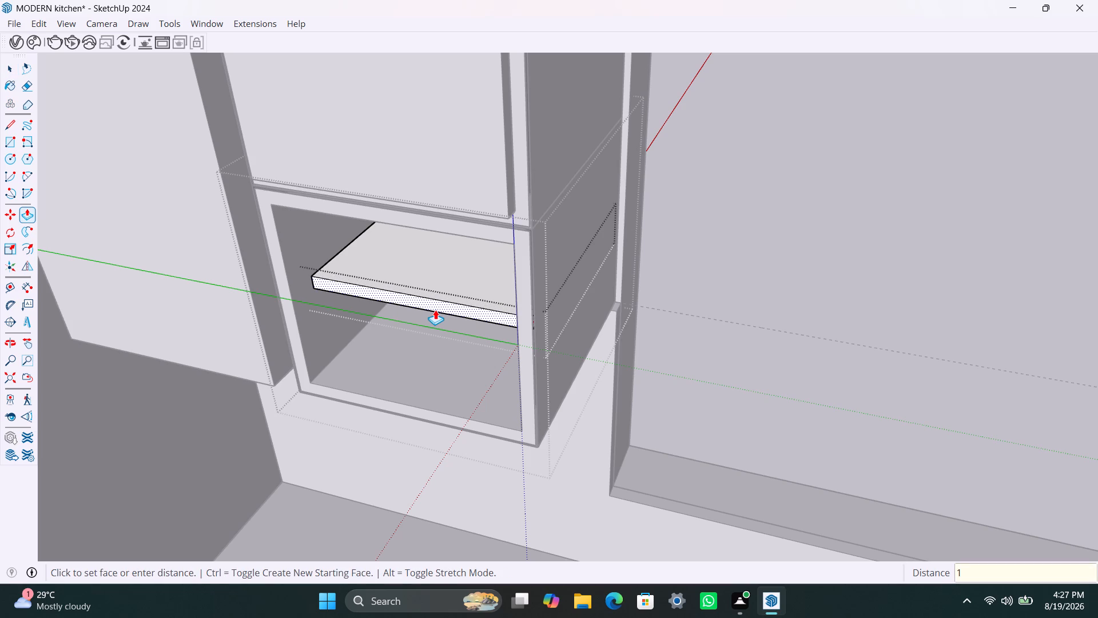
pyautogui.hotkey('shift', '"')
pyautogui.press('Return')
pyautogui.press('space')
pyautogui.scroll(-18, 431, 320)
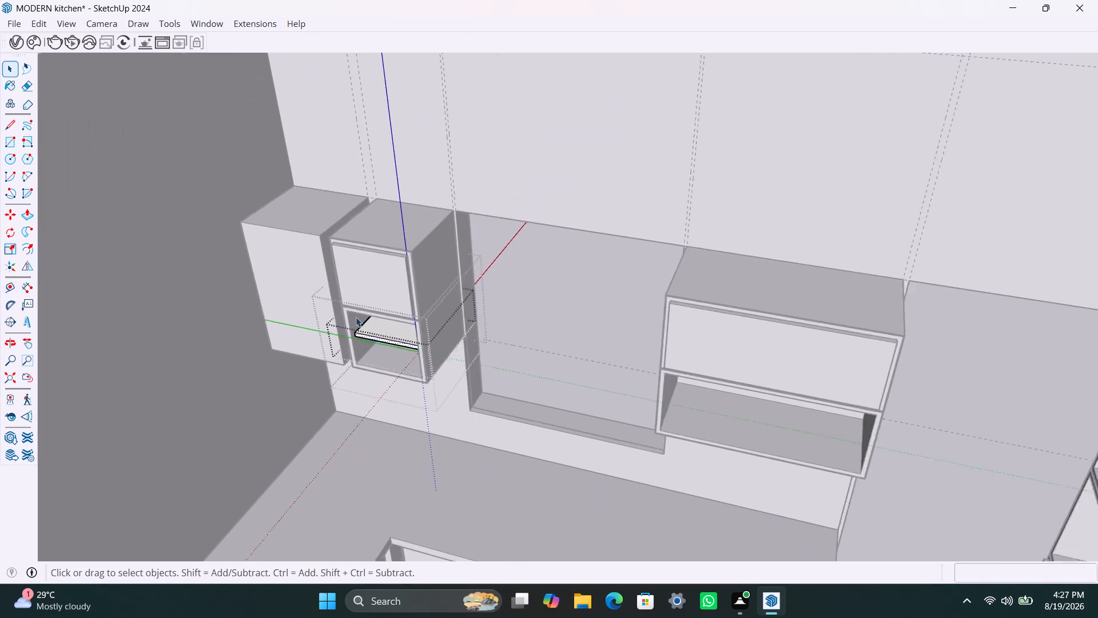
pyautogui.scroll(-6, 356, 317)
pyautogui.scroll(-5, 393, 344)
pyautogui.click(172, 207)
pyautogui.click(232, 167)
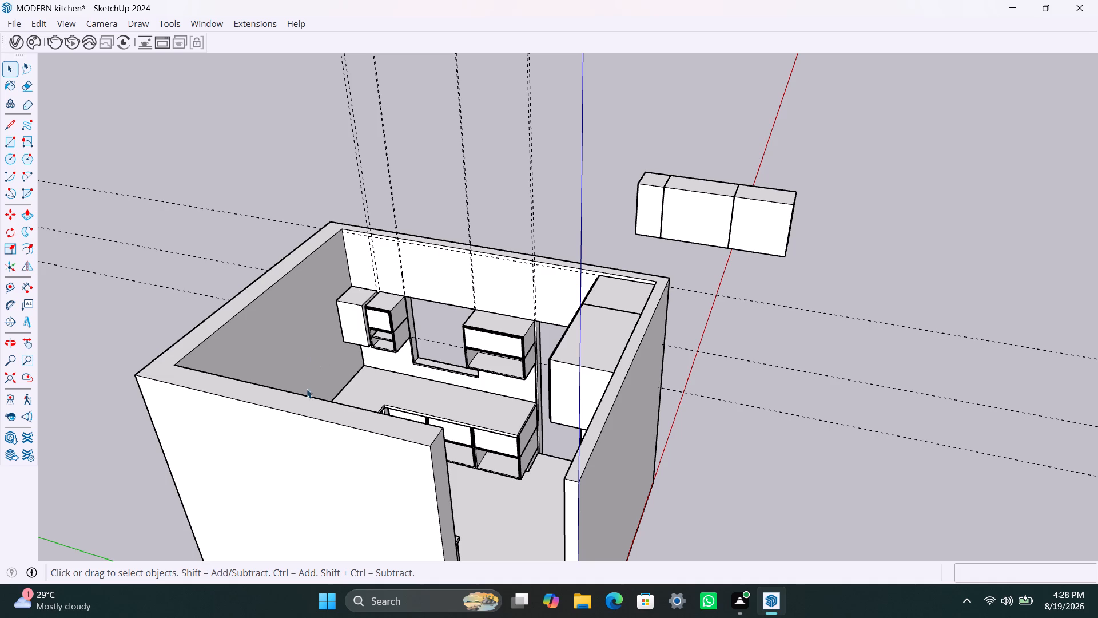
# Delete all the guides in the model.
pyautogui.scroll(-4, 297, 395)
pyautogui.moveTo(279, 405); pyautogui.dragTo(371, 409, button='middle')
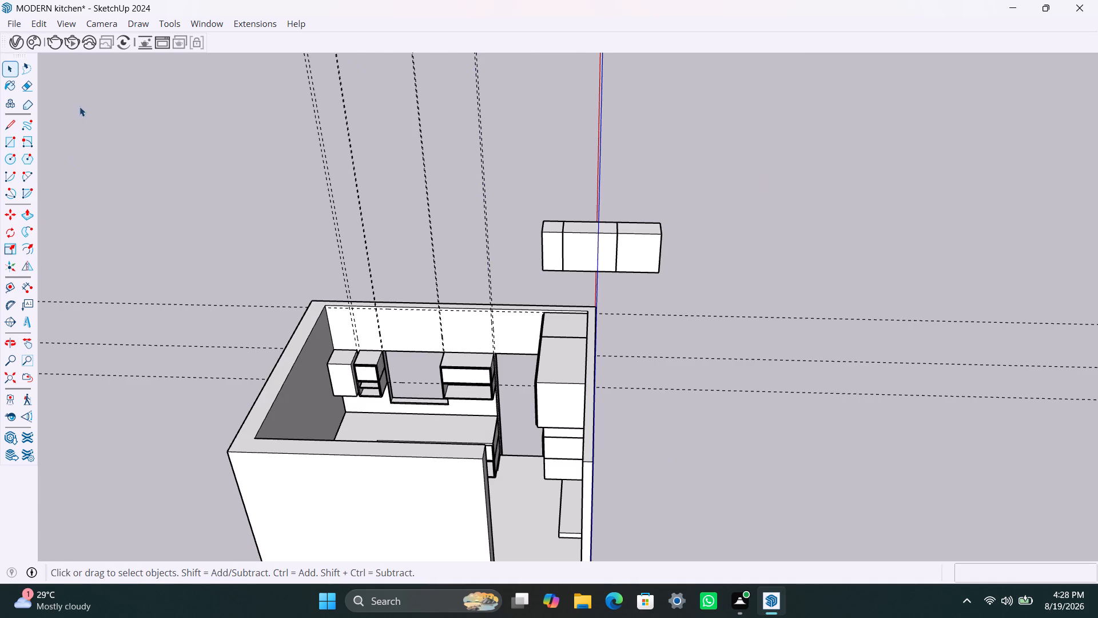
pyautogui.click(35, 23)
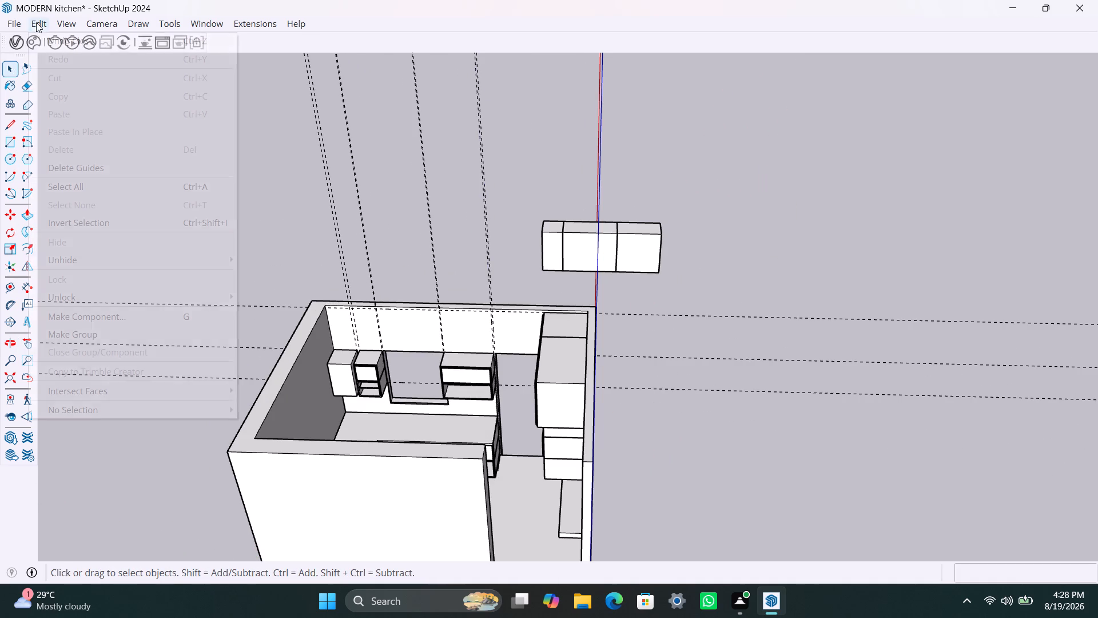
pyautogui.click(83, 160)
# Move the three adjoining boxes from outside the room to the back wall, on top of the existing wall cabinets.
pyautogui.click(547, 236)
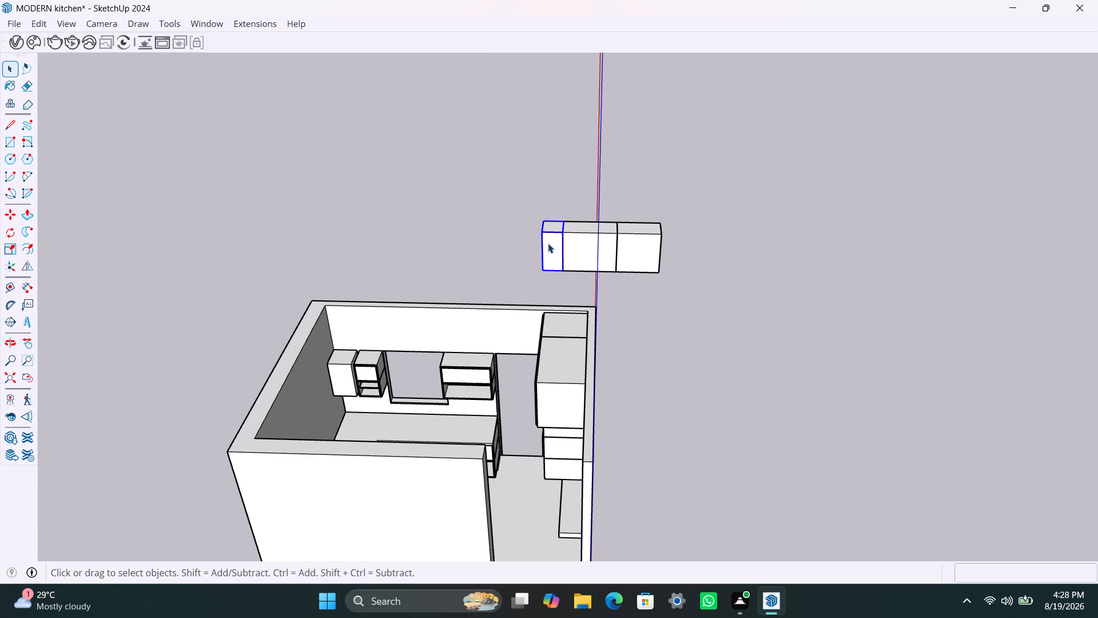
pyautogui.keyDown('shift'); pyautogui.click(593, 249); pyautogui.keyUp('shift')
pyautogui.keyDown('shift'); pyautogui.click(638, 251); pyautogui.keyUp('shift')
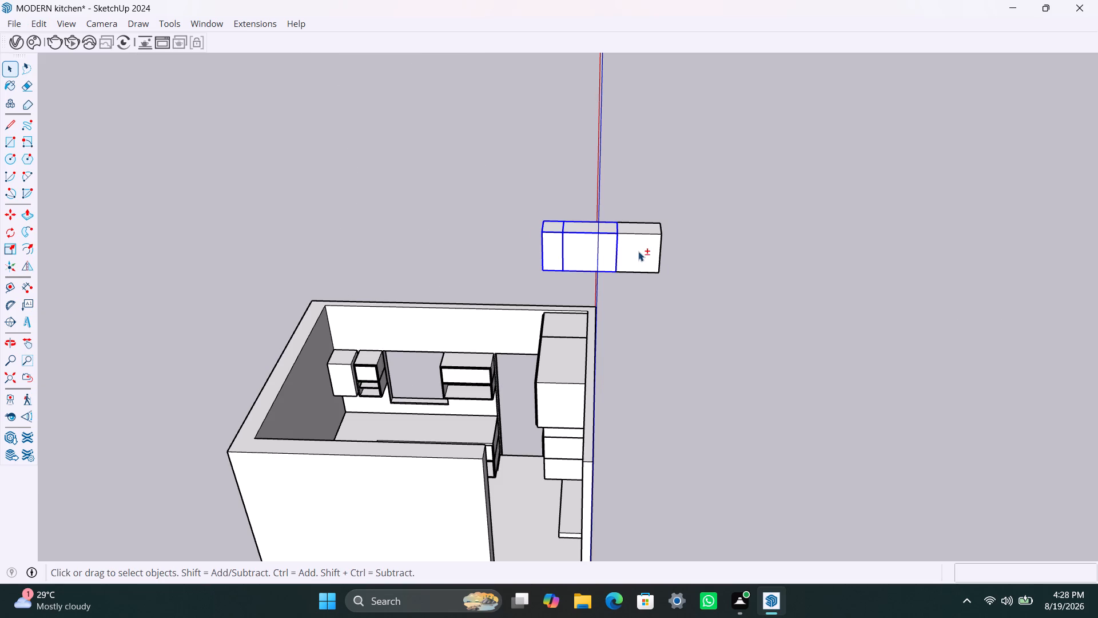
pyautogui.press('m')
pyautogui.click(547, 270)
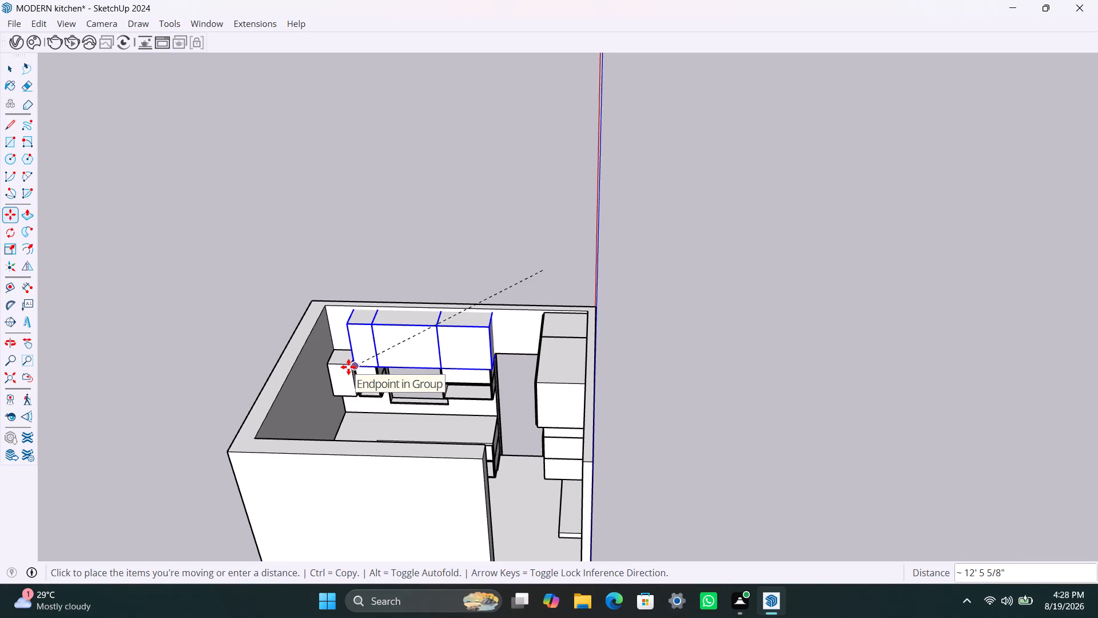
pyautogui.click(341, 369)
# Shift the three boxes so their bottom rear corner meets the top rear corner of the wide wall cabinet, then deselect them.
pyautogui.scroll(5, 470, 345)
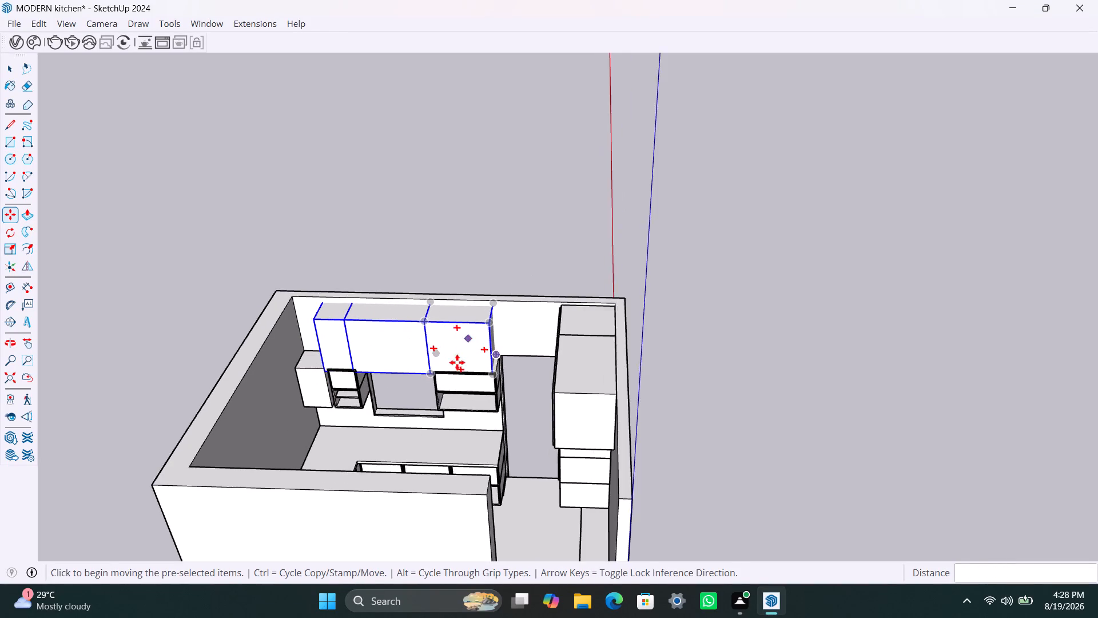
pyautogui.scroll(2, 457, 362)
pyautogui.moveTo(468, 371); pyautogui.dragTo(335, 421, button='middle')
pyautogui.scroll(9, 435, 366)
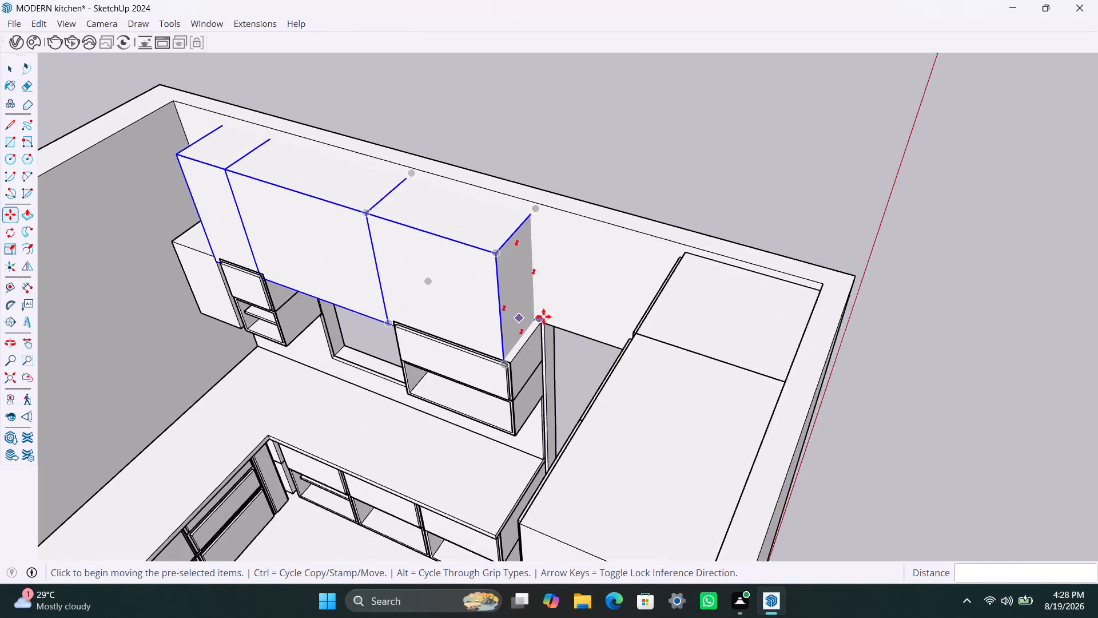
pyautogui.scroll(9, 543, 316)
pyautogui.click(528, 321)
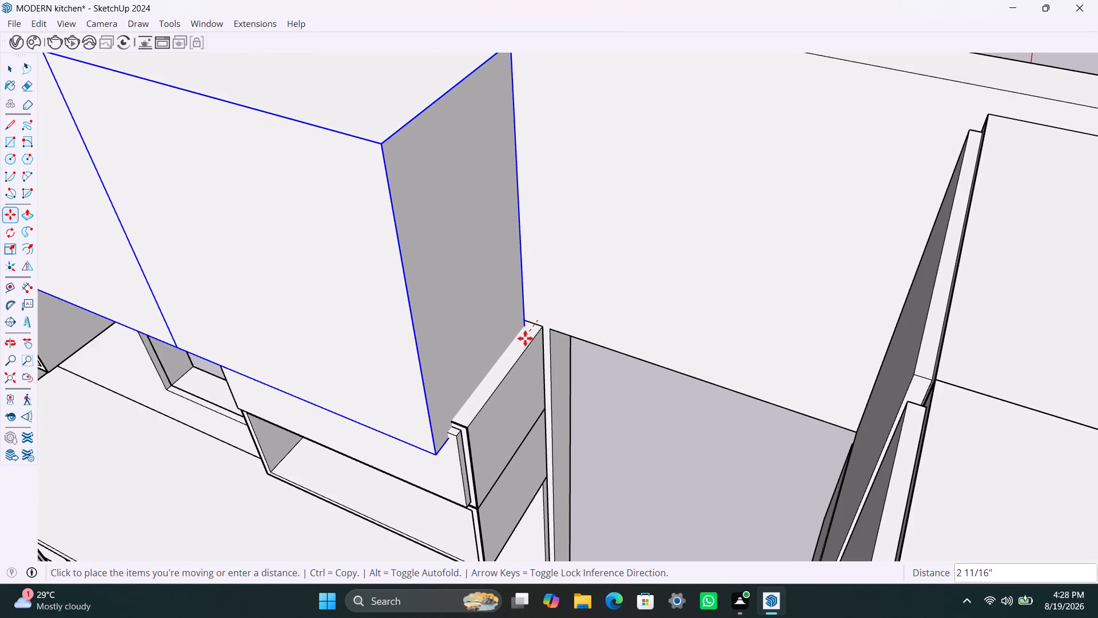
pyautogui.click(524, 350)
pyautogui.click(527, 347)
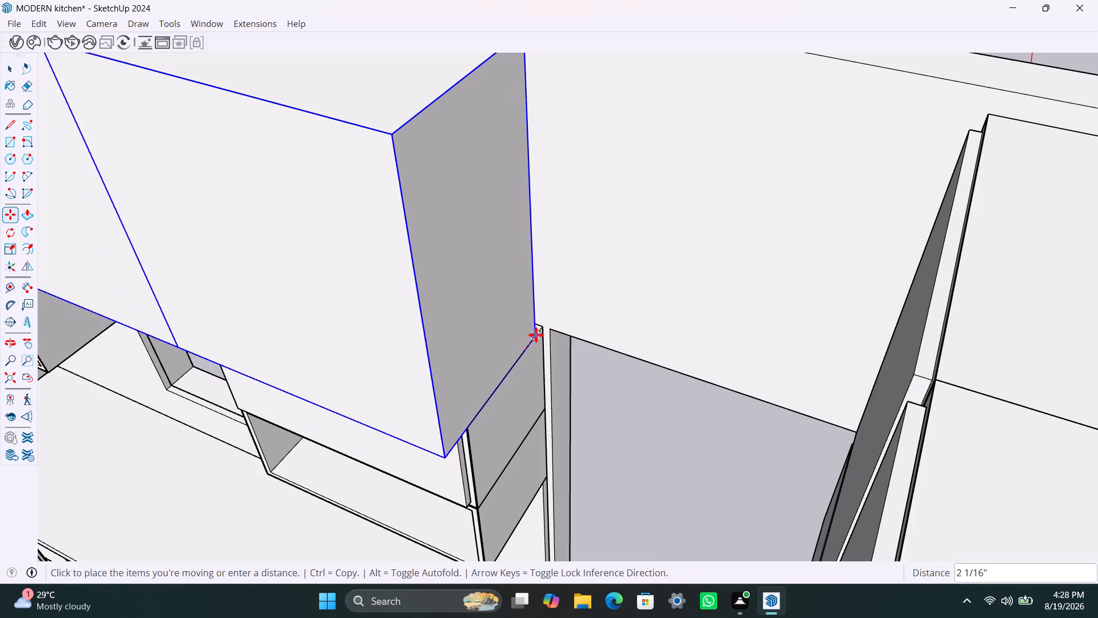
pyautogui.click(539, 331)
pyautogui.scroll(-20, 440, 387)
pyautogui.scroll(-3, 440, 387)
pyautogui.moveTo(431, 348); pyautogui.dragTo(483, 299, button='middle')
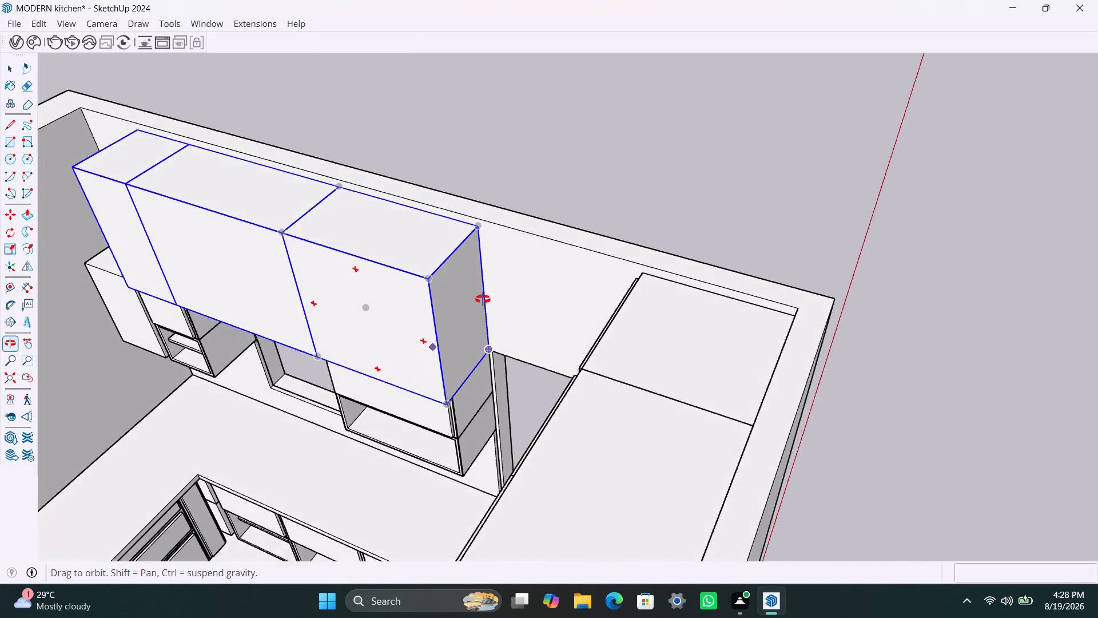
pyautogui.moveTo(483, 299); pyautogui.dragTo(494, 290, button='middle')
pyautogui.press('space')
pyautogui.click(576, 167)
# Open the narrow upper box's group and offset its front face outline inward by 2.5 mm.
pyautogui.scroll(-9, 471, 276)
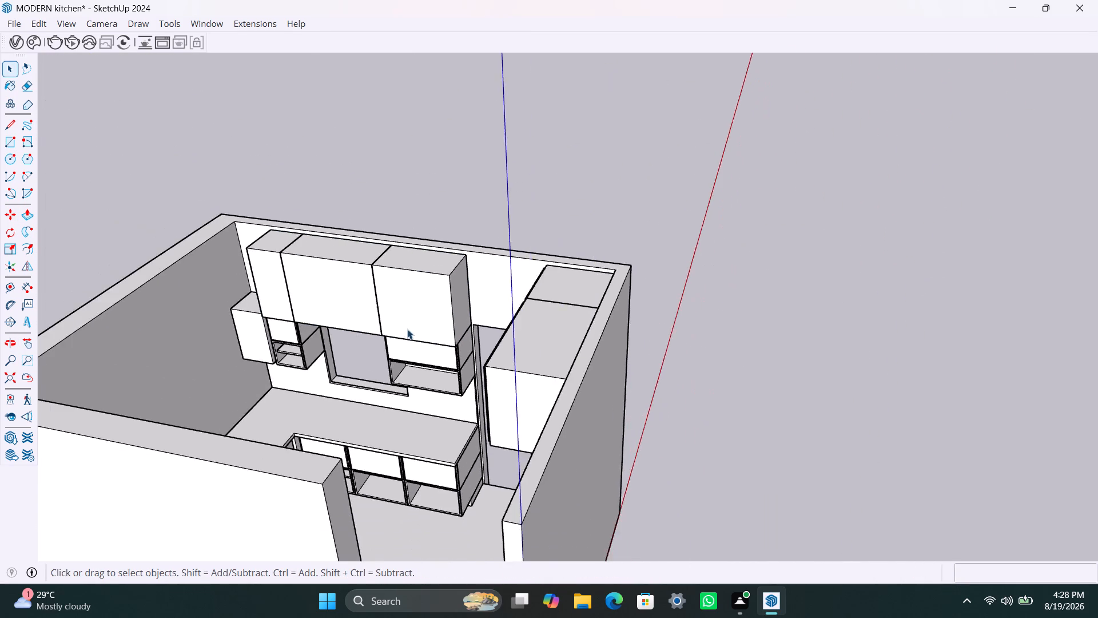
pyautogui.moveTo(409, 329); pyautogui.dragTo(552, 260, button='middle')
pyautogui.scroll(2, 383, 326)
pyautogui.moveTo(380, 342); pyautogui.dragTo(380, 396, button='middle')
pyautogui.scroll(2, 335, 412)
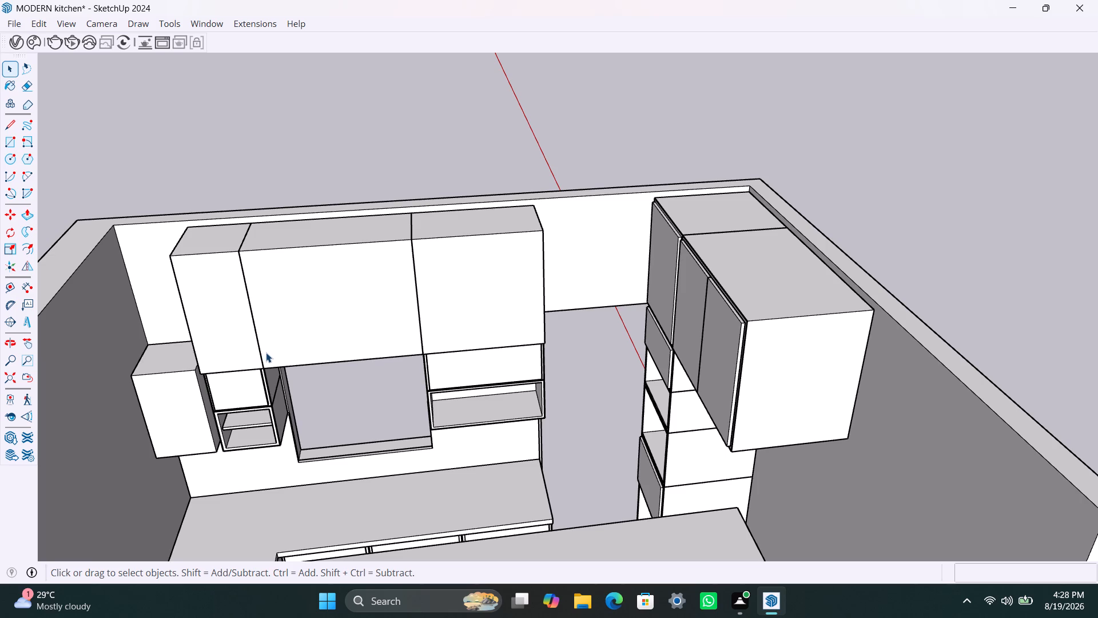
pyautogui.scroll(-1, 245, 385)
pyautogui.moveTo(224, 418); pyautogui.dragTo(256, 404, button='middle')
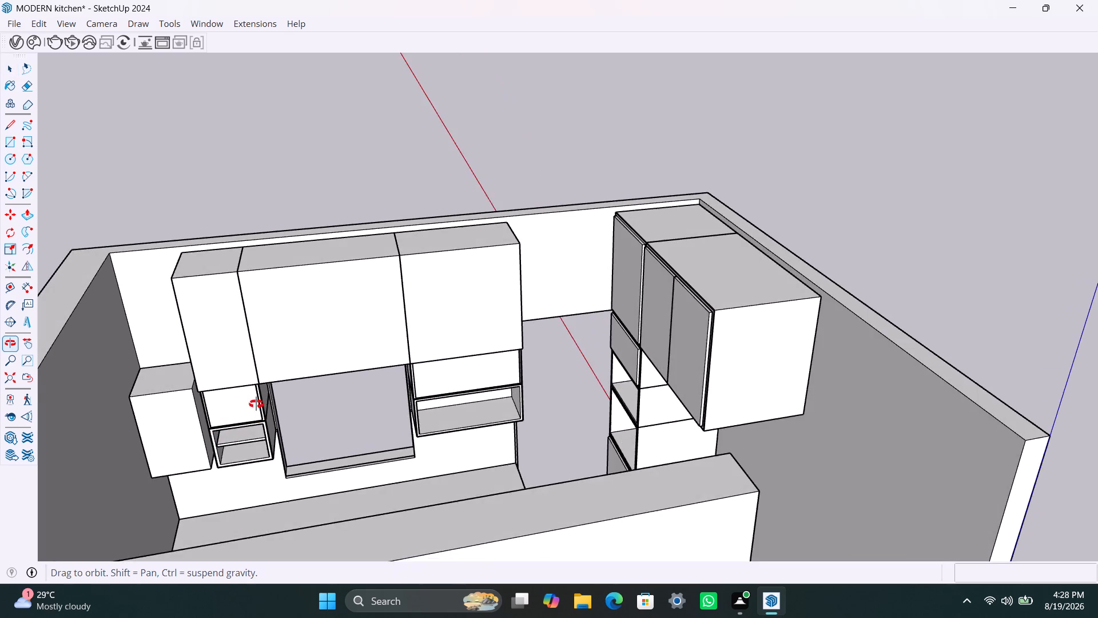
pyautogui.moveTo(256, 404); pyautogui.dragTo(202, 458, button='middle')
pyautogui.scroll(8, 218, 400)
pyautogui.moveTo(226, 419); pyautogui.dragTo(233, 418, button='middle')
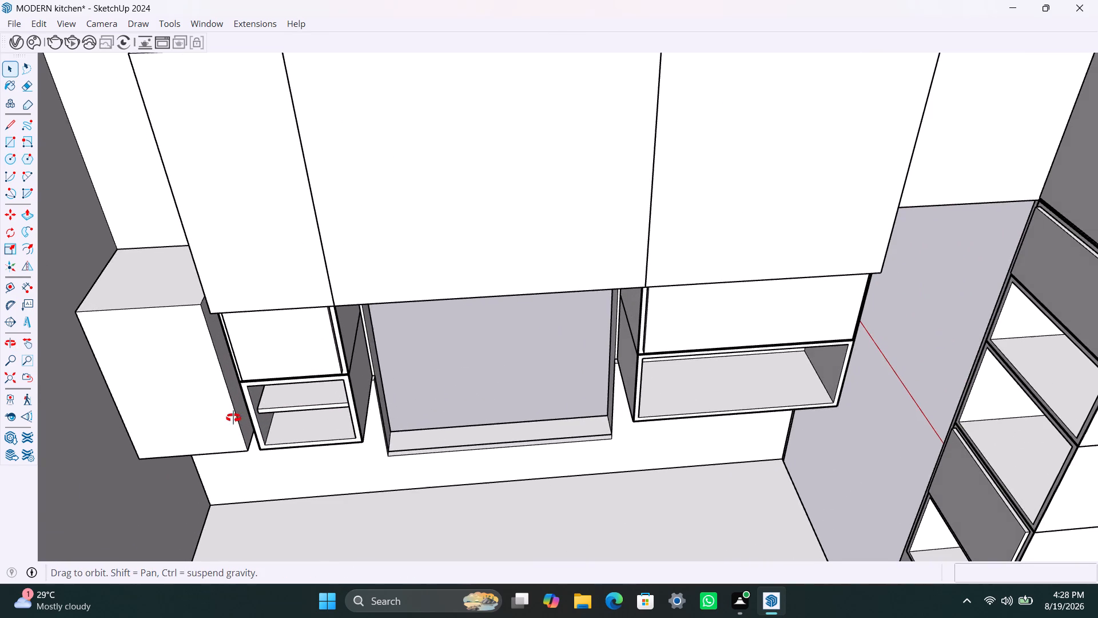
pyautogui.moveTo(233, 418); pyautogui.dragTo(196, 377, button='middle')
pyautogui.scroll(-5, 289, 353)
pyautogui.click(282, 222)
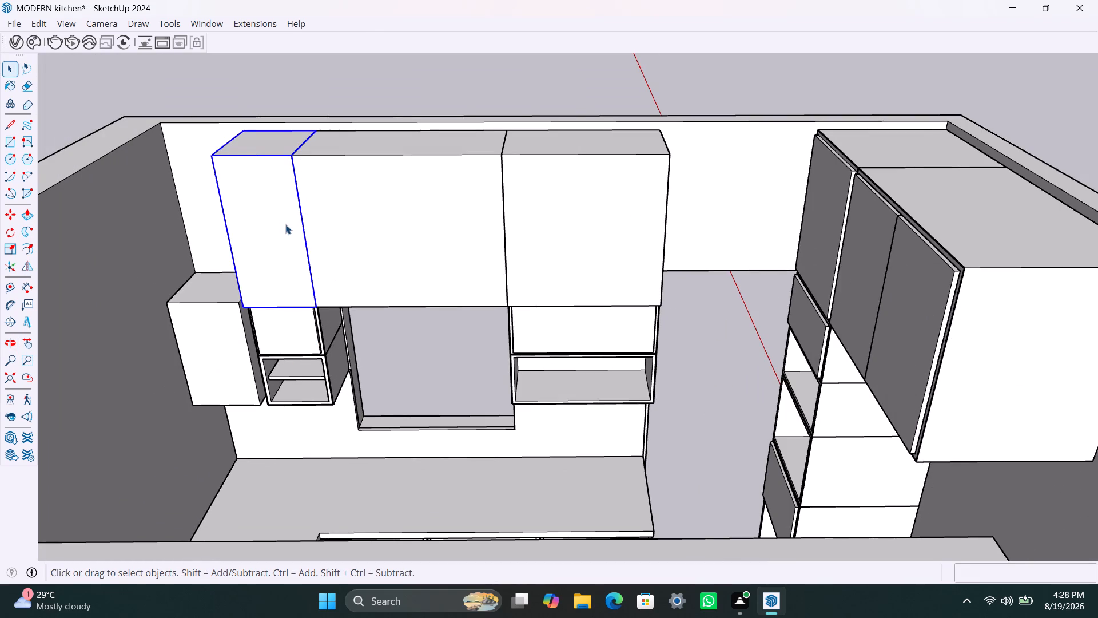
pyautogui.doubleClick(285, 223)
pyautogui.click(279, 222)
pyautogui.press('f')
pyautogui.click(252, 214)
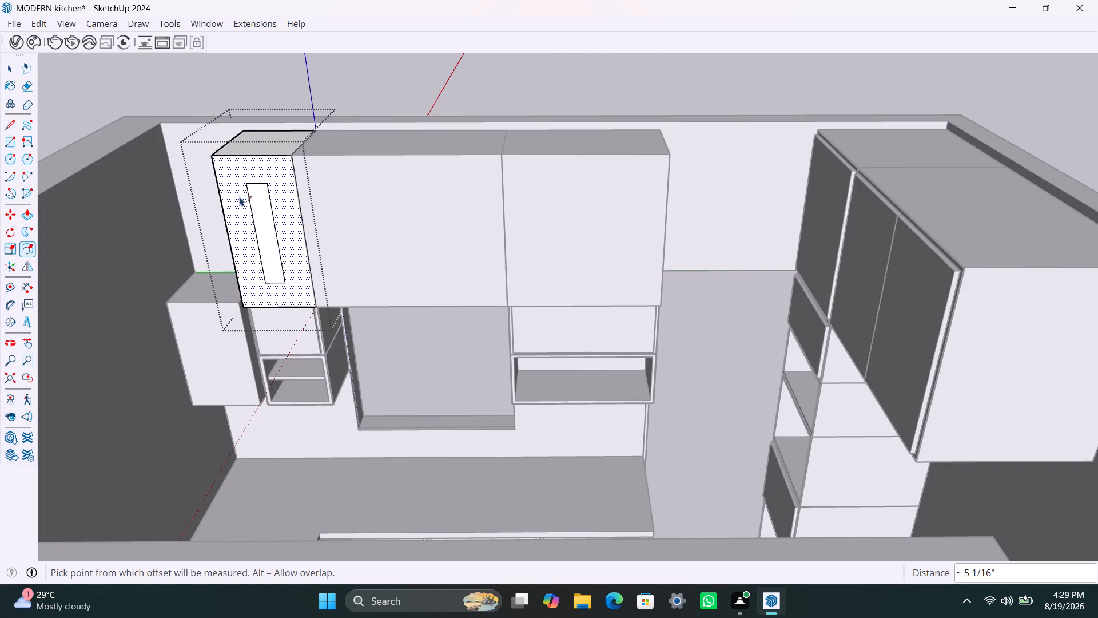
pyautogui.press('2')
pyautogui.press('.')
pyautogui.write('5MM')
pyautogui.press('Return')
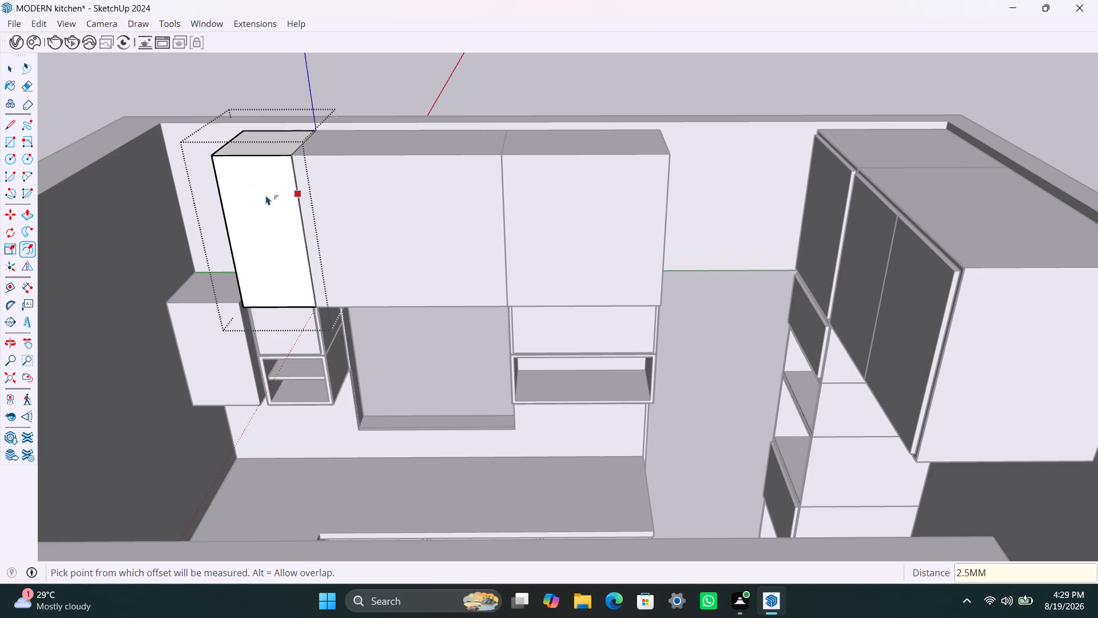
# Offset the narrow upper box's inner front face inward by another 18 mm to outline the frame.
pyautogui.click(253, 202)
pyautogui.press('1')
pyautogui.press('8')
pyautogui.write('MM')
pyautogui.press('Return')
pyautogui.press('space')
pyautogui.scroll(17, 261, 276)
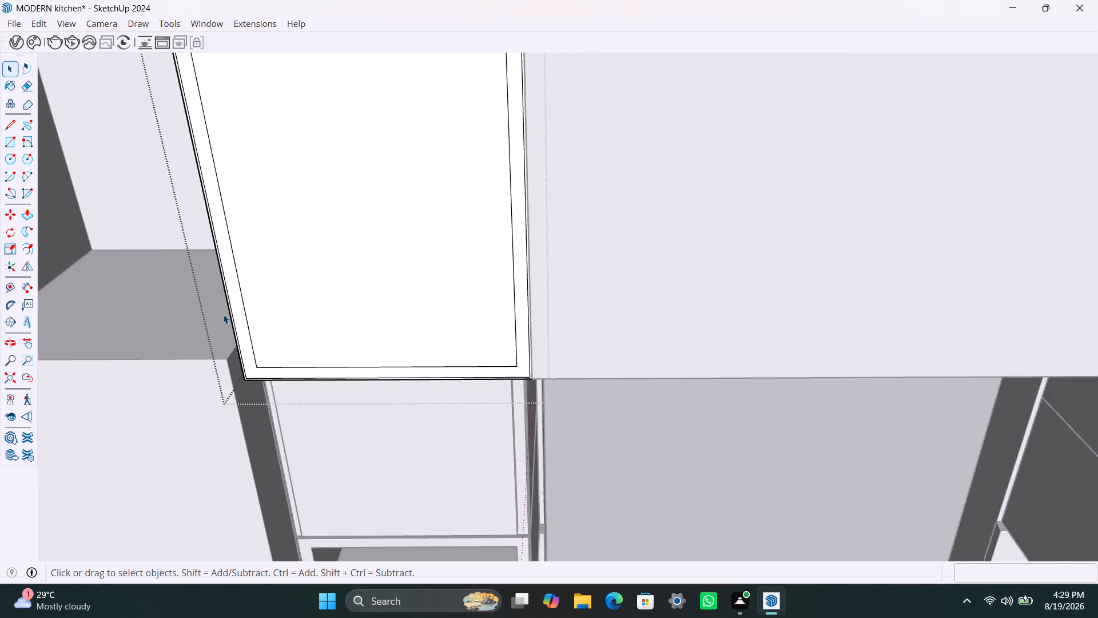
# Delete the thin outer rim face between the box edge and the 2.5 mm offset on the narrow upper box.
pyautogui.scroll(7, 244, 308)
pyautogui.click(233, 316)
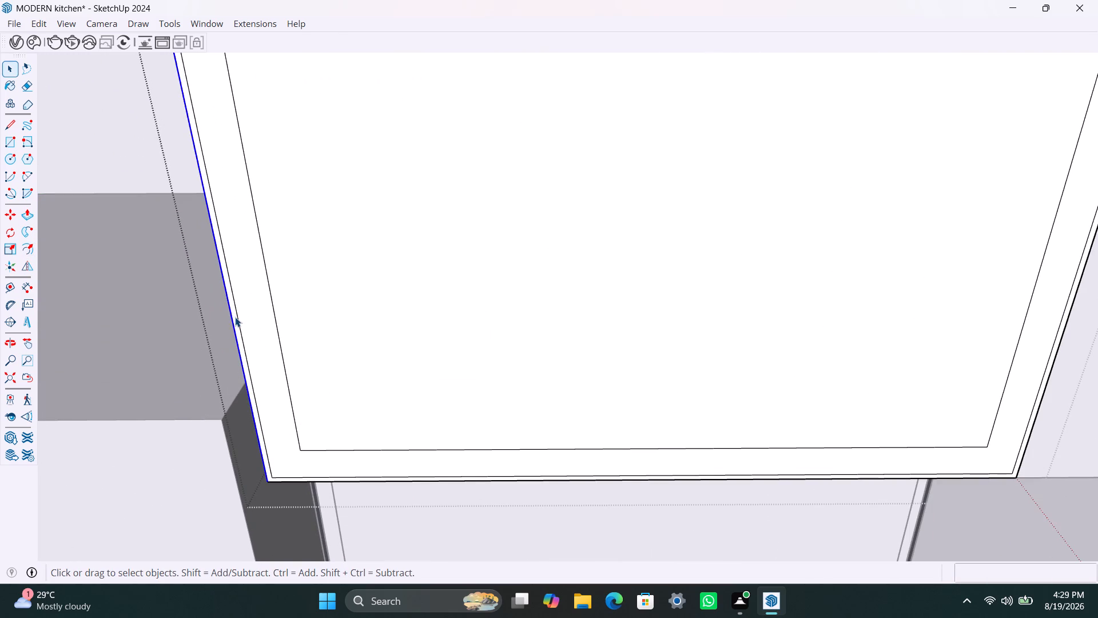
pyautogui.scroll(4, 243, 329)
pyautogui.click(234, 329)
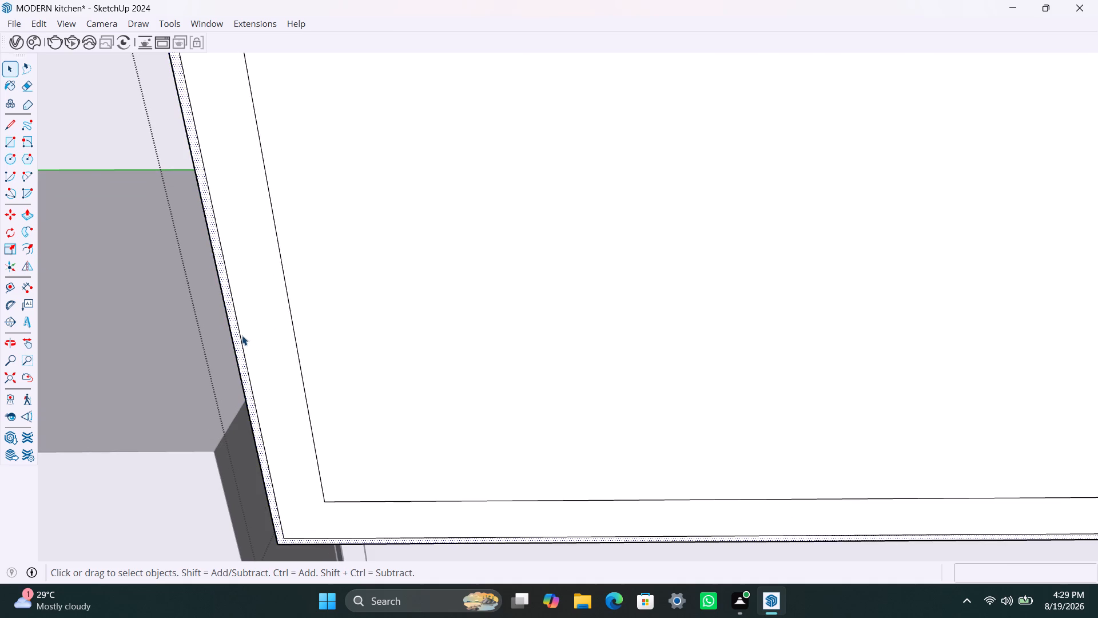
pyautogui.press('Delete')
# Push the narrow upper box's inner front face inward 300 mm to hollow out the cabinet.
pyautogui.scroll(-20, 372, 303)
pyautogui.scroll(-12, 372, 303)
pyautogui.click(484, 199)
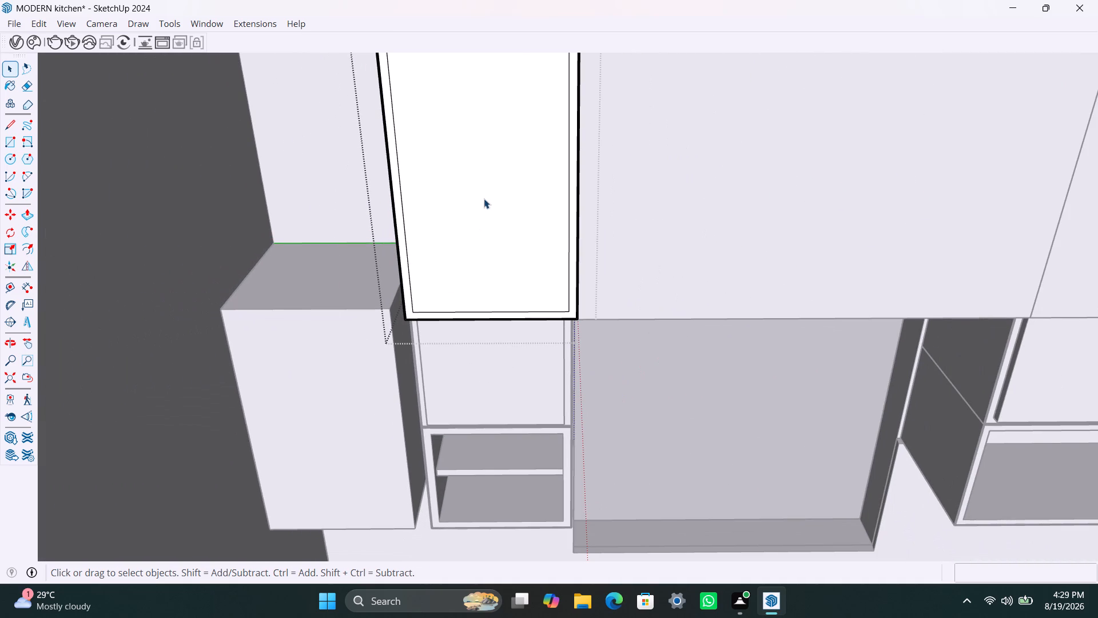
pyautogui.press('p')
pyautogui.click(480, 221)
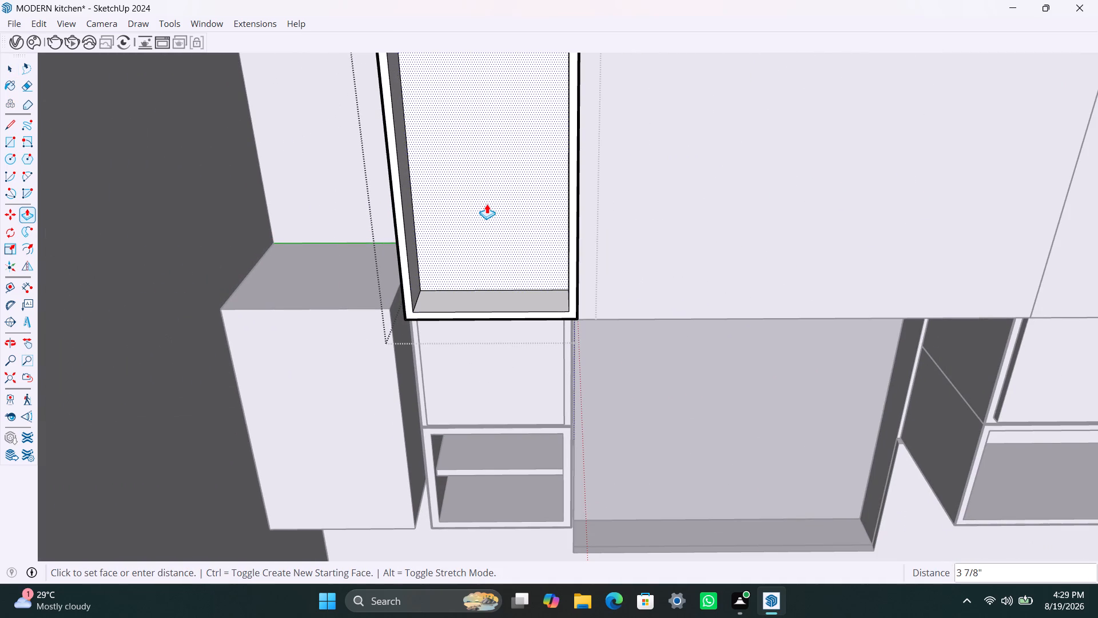
pyautogui.write('300MM')
pyautogui.press('Return')
pyautogui.press('space')
pyautogui.scroll(-12, 498, 247)
pyautogui.moveTo(464, 248); pyautogui.dragTo(451, 311, button='middle')
pyautogui.scroll(3, 451, 237)
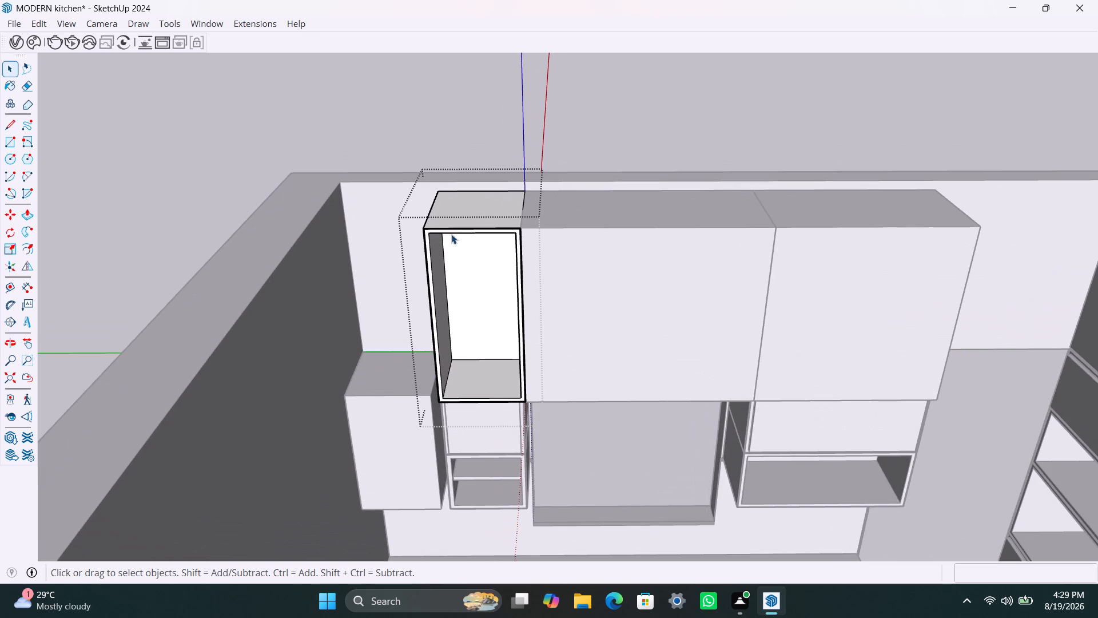
# Draw a rectangle across the narrow upper cabinet's full front opening, make it a group and open that group.
pyautogui.press('r')
pyautogui.scroll(3, 432, 239)
pyautogui.click(426, 233)
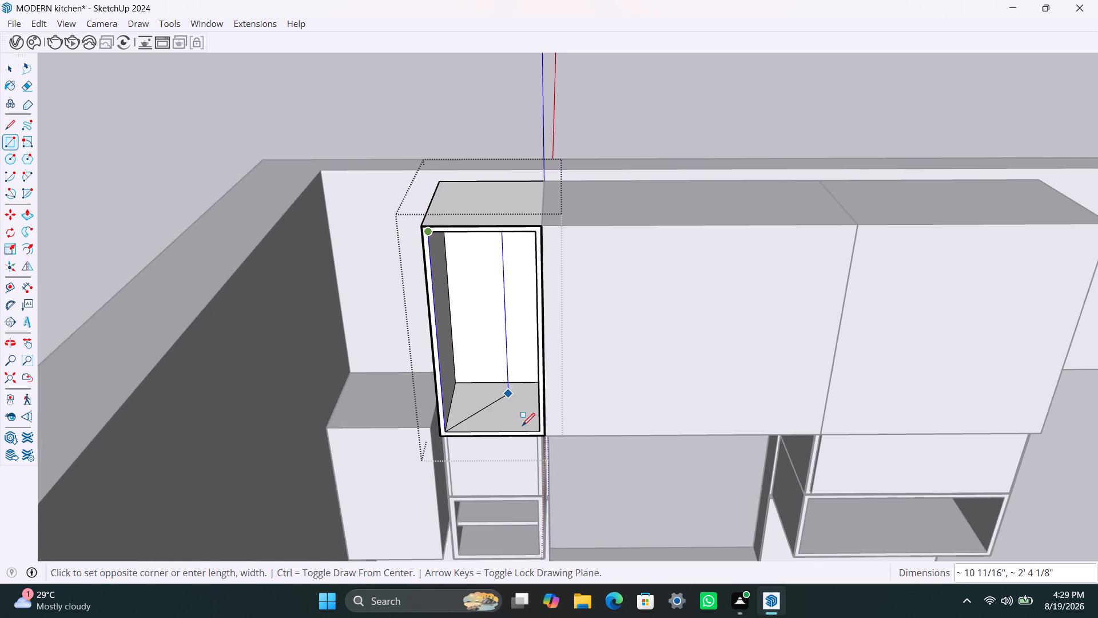
pyautogui.click(538, 431)
pyautogui.press('space')
pyautogui.doubleClick(497, 383)
pyautogui.rightClick(497, 383)
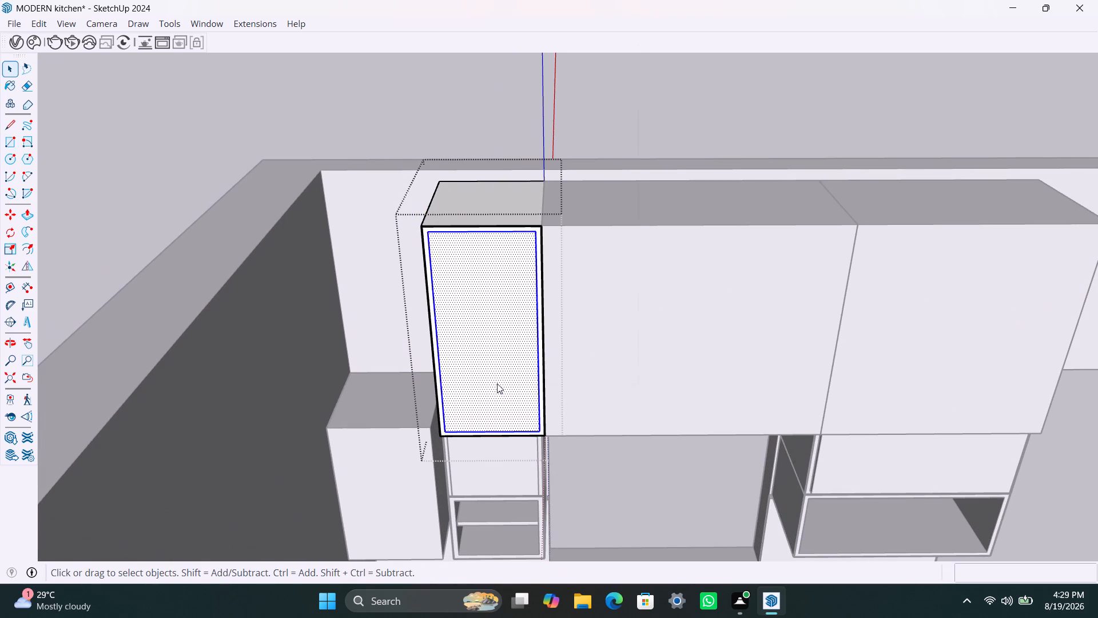
pyautogui.click(574, 176)
pyautogui.tripleClick(511, 290)
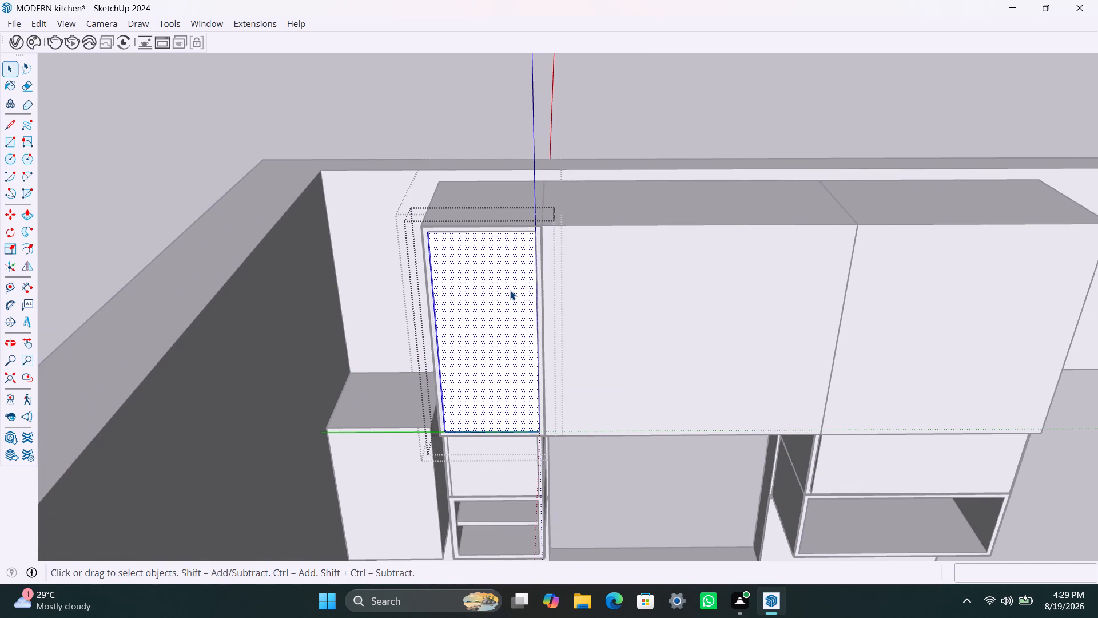
# Extrude the narrow cabinet's front panel to 18 mm thick and close its groups.
pyautogui.press('p')
pyautogui.click(510, 290)
pyautogui.write('18MM')
pyautogui.press('Return')
pyautogui.press('space')
pyautogui.click(599, 131)
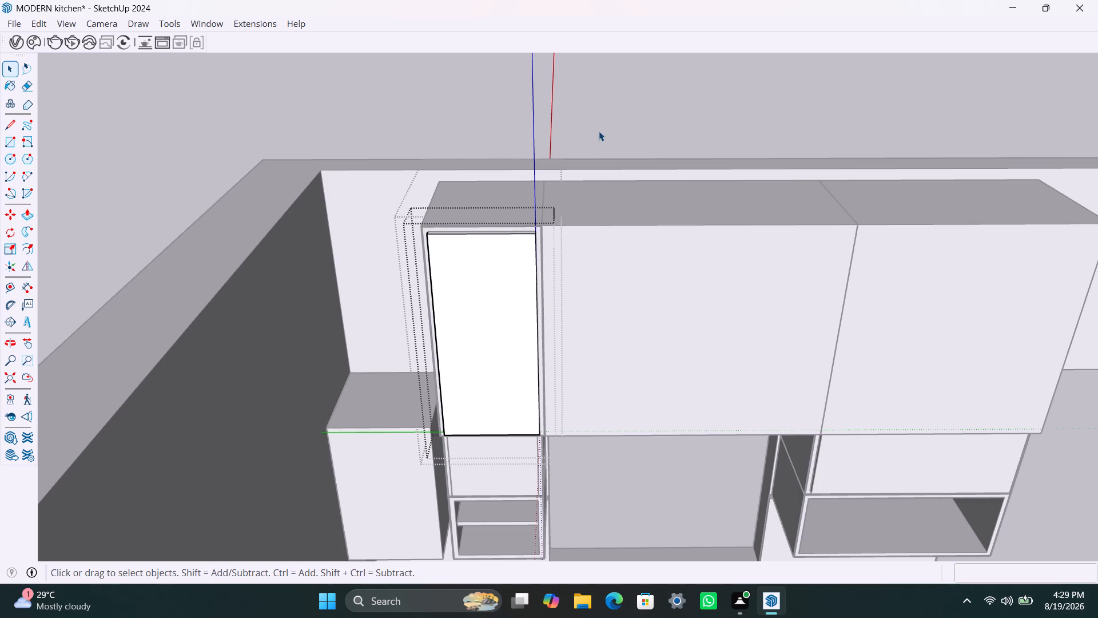
pyautogui.scroll(-5, 587, 196)
pyautogui.moveTo(575, 278); pyautogui.dragTo(504, 275, button='middle')
pyautogui.click(657, 78)
# Open the middle upper box's group and offset its front face outline inward by 2.5 mm.
pyautogui.scroll(3, 594, 233)
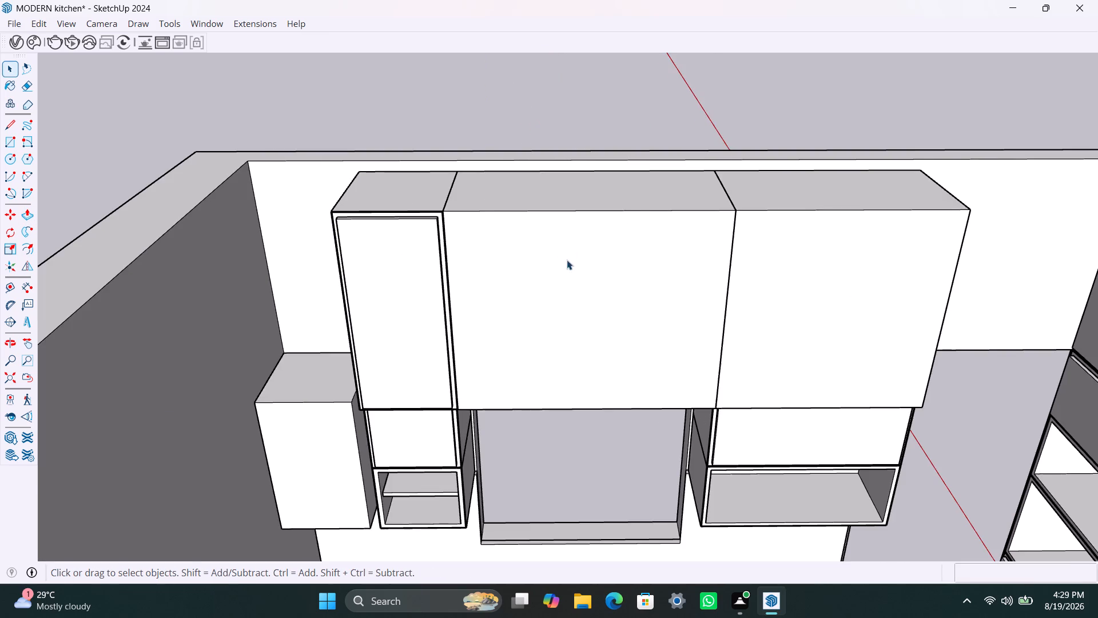
pyautogui.moveTo(567, 260); pyautogui.dragTo(551, 264, button='middle')
pyautogui.click(506, 328)
pyautogui.doubleClick(506, 328)
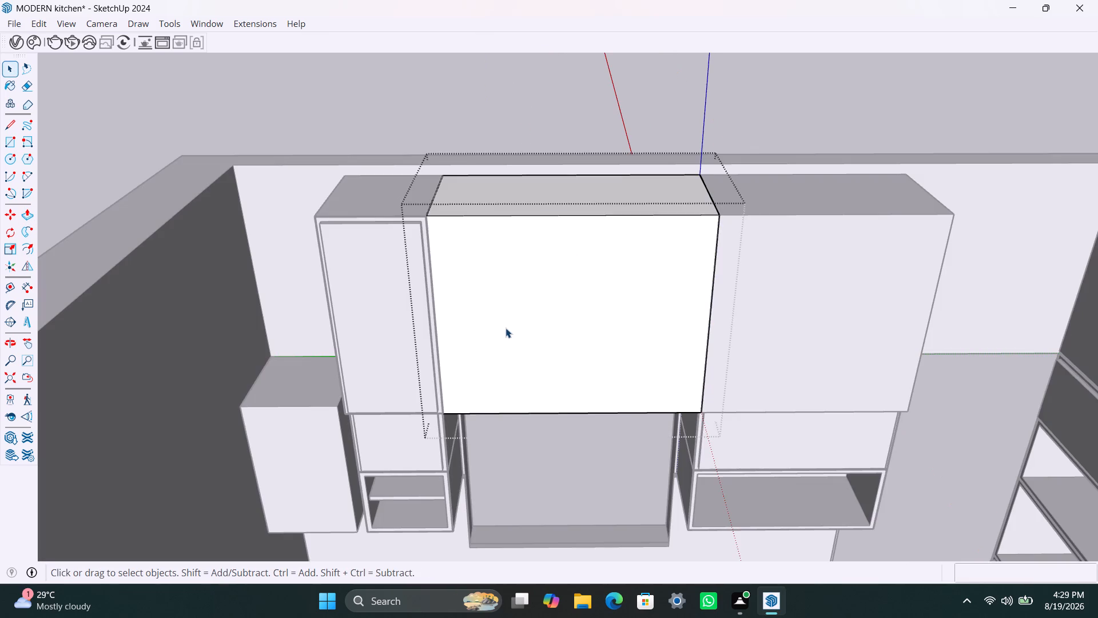
pyautogui.click(506, 328)
pyautogui.press('f')
pyautogui.click(490, 309)
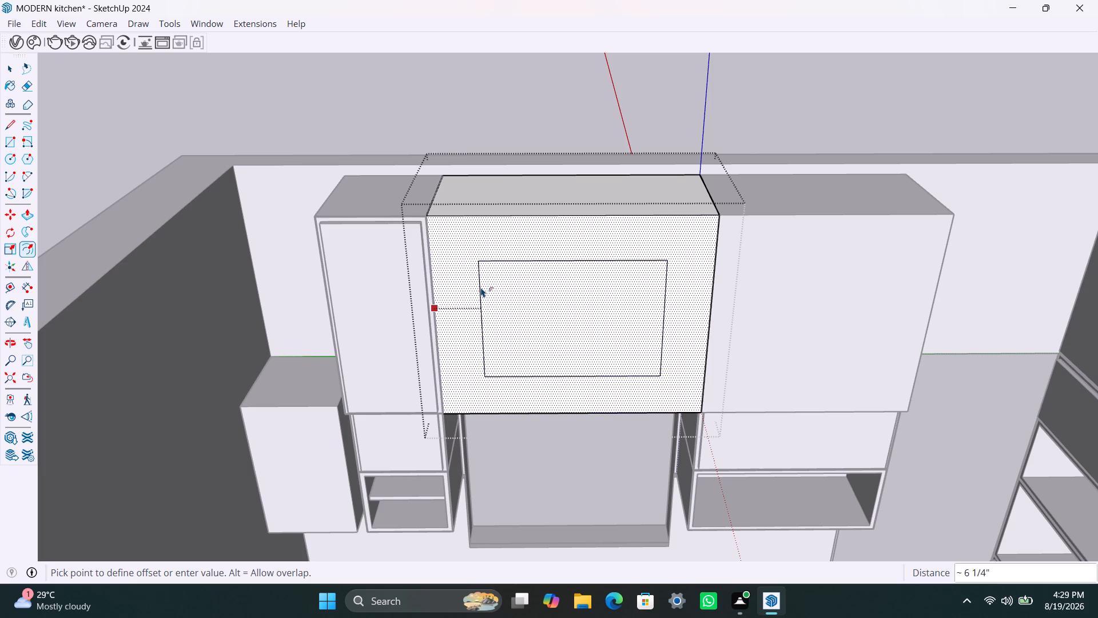
pyautogui.write('2.5MM')
pyautogui.press('Return')
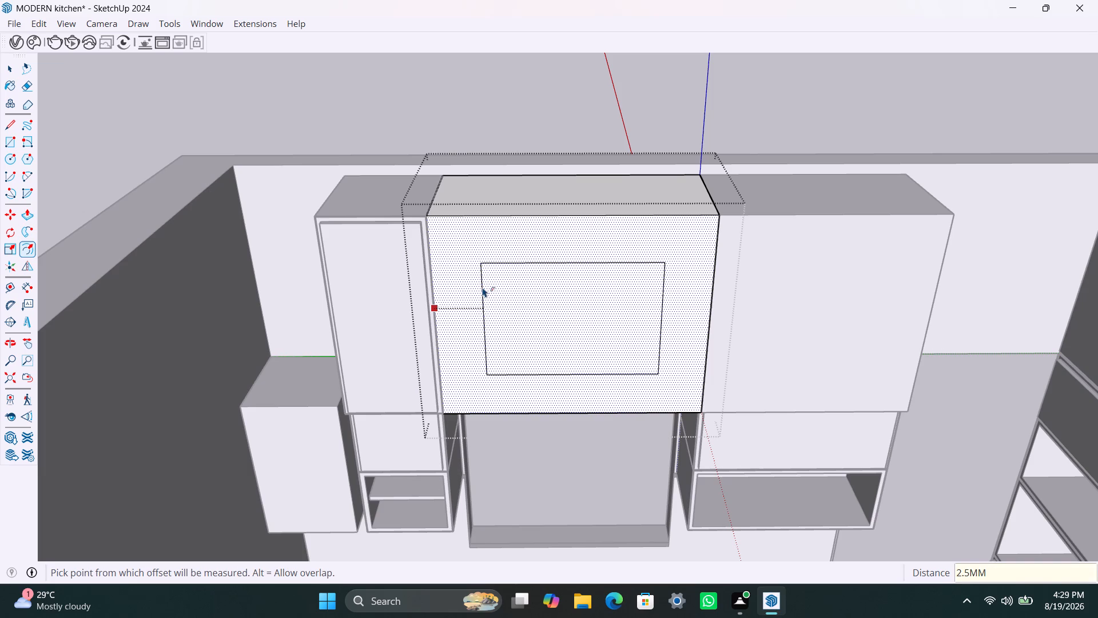
# Offset the middle upper box's inner front face inward by another 18 mm to outline the frame.
pyautogui.click(484, 283)
pyautogui.press('1')
pyautogui.write('8MM')
pyautogui.press('Return')
pyautogui.press('space')
# Delete the thin outer rim face left by the 2.5 mm offset on the middle upper box.
pyautogui.scroll(10, 453, 308)
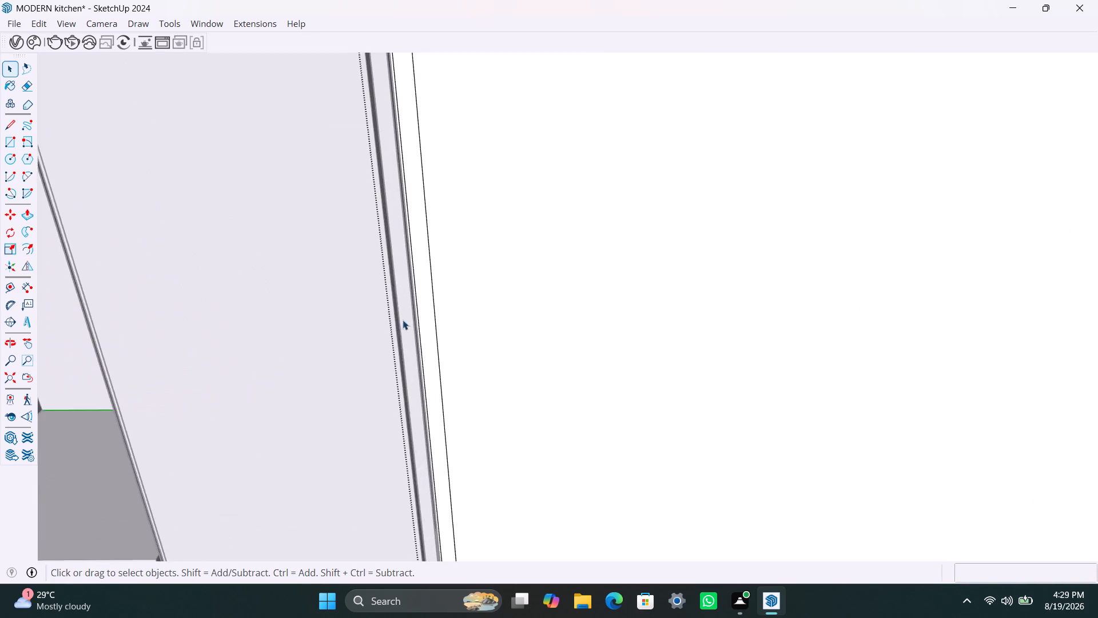
pyautogui.scroll(12, 403, 320)
pyautogui.click(421, 259)
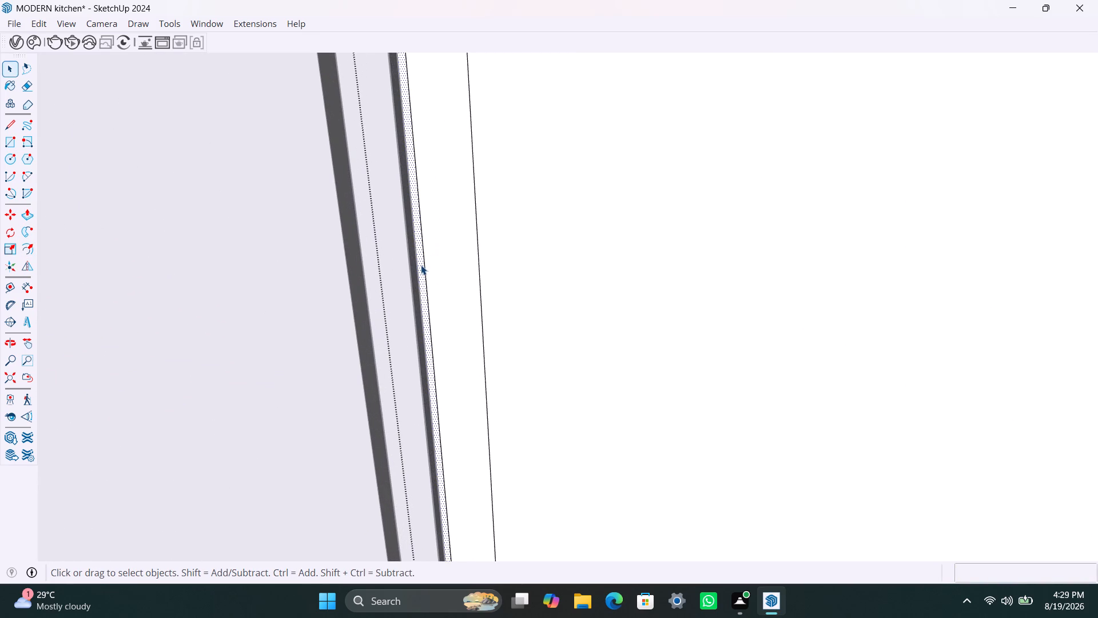
pyautogui.press('Delete')
# Push the middle upper box's inner front face inward 300 mm to hollow out the cabinet.
pyautogui.scroll(-20, 560, 307)
pyautogui.scroll(-9, 560, 307)
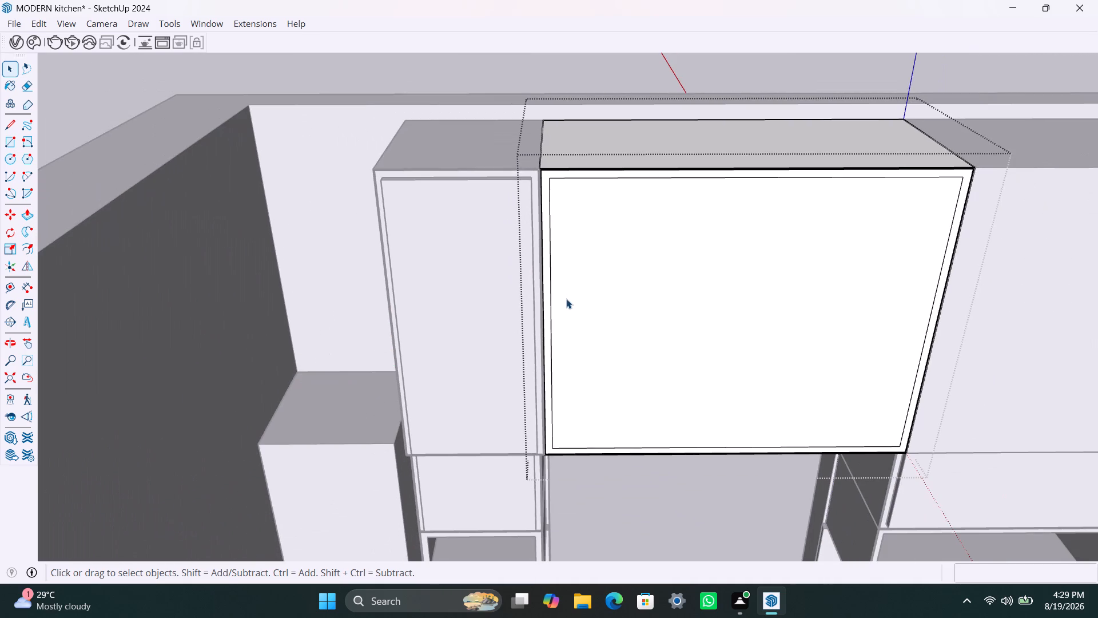
pyautogui.keyDown('shift'); pyautogui.moveTo(503, 300); pyautogui.dragTo(470, 304, button='middle'); pyautogui.keyUp('shift')
pyautogui.keyDown('shift'); pyautogui.scroll(1, 470, 304); pyautogui.keyUp('shift')
pyautogui.click(611, 283)
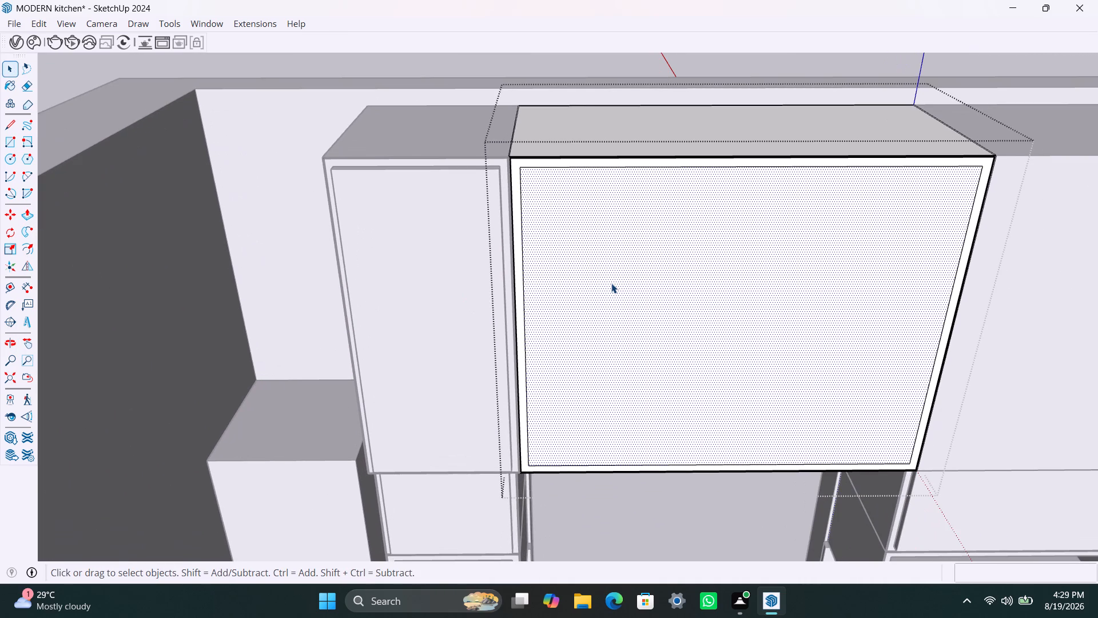
pyautogui.press('p')
pyautogui.click(612, 284)
pyautogui.write('300MM')
pyautogui.press('Return')
pyautogui.press('space')
pyautogui.scroll(-4, 606, 279)
pyautogui.moveTo(580, 299); pyautogui.dragTo(575, 299, button='middle')
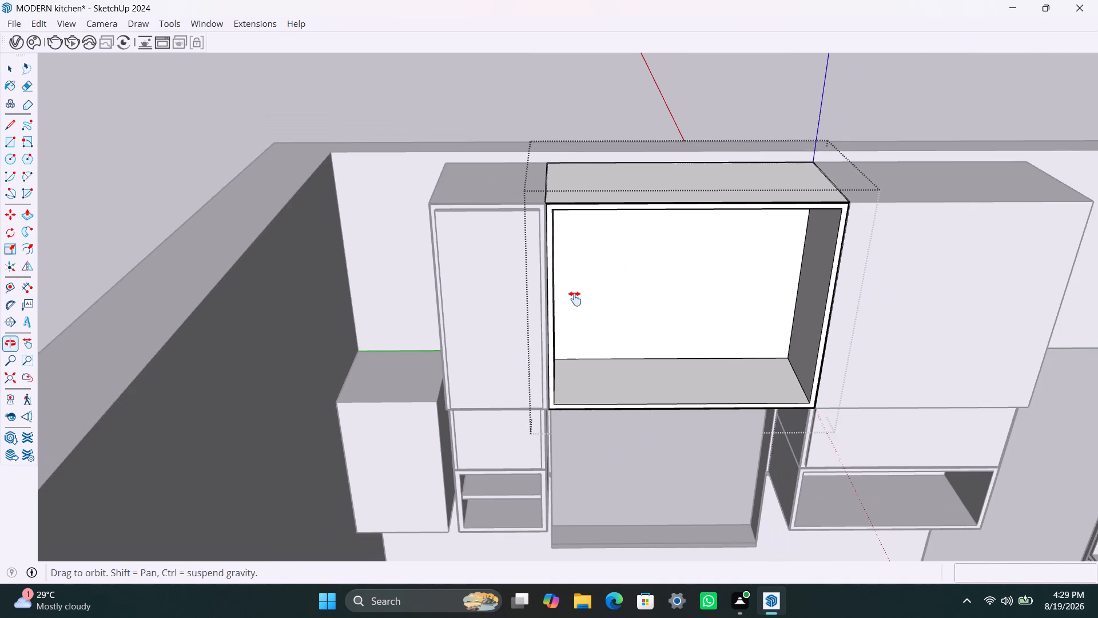
# Draw a rectangle over the left half of the middle cabinet's opening, up to its bottom edge midpoint, and delete the right half's face.
pyautogui.moveTo(575, 299); pyautogui.dragTo(508, 307, button='middle')
pyautogui.scroll(2, 519, 279)
pyautogui.press('r')
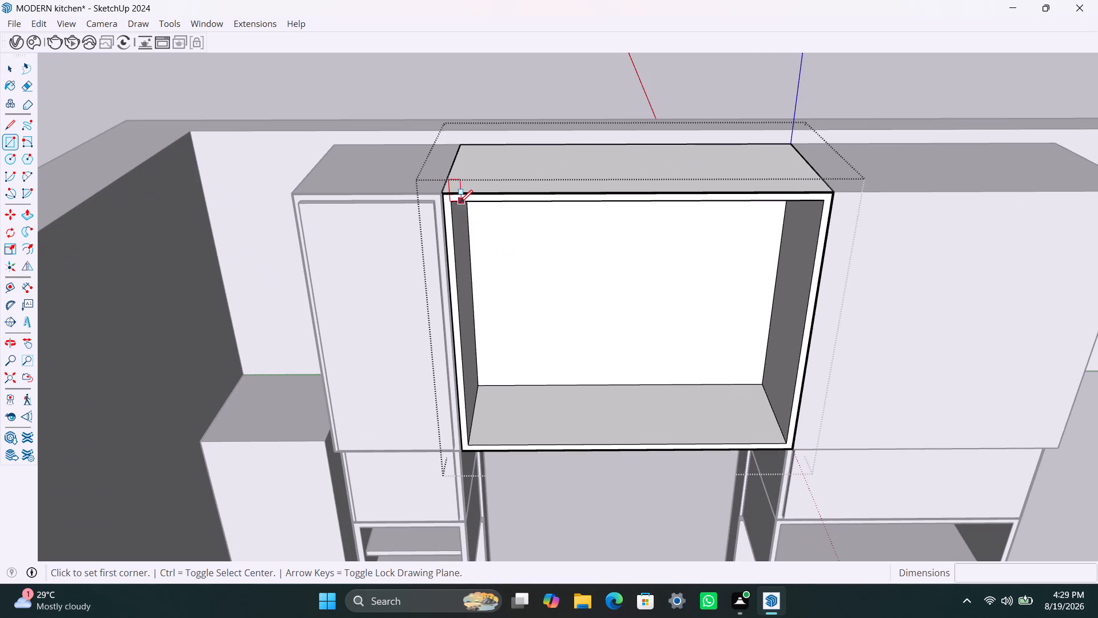
pyautogui.click(457, 203)
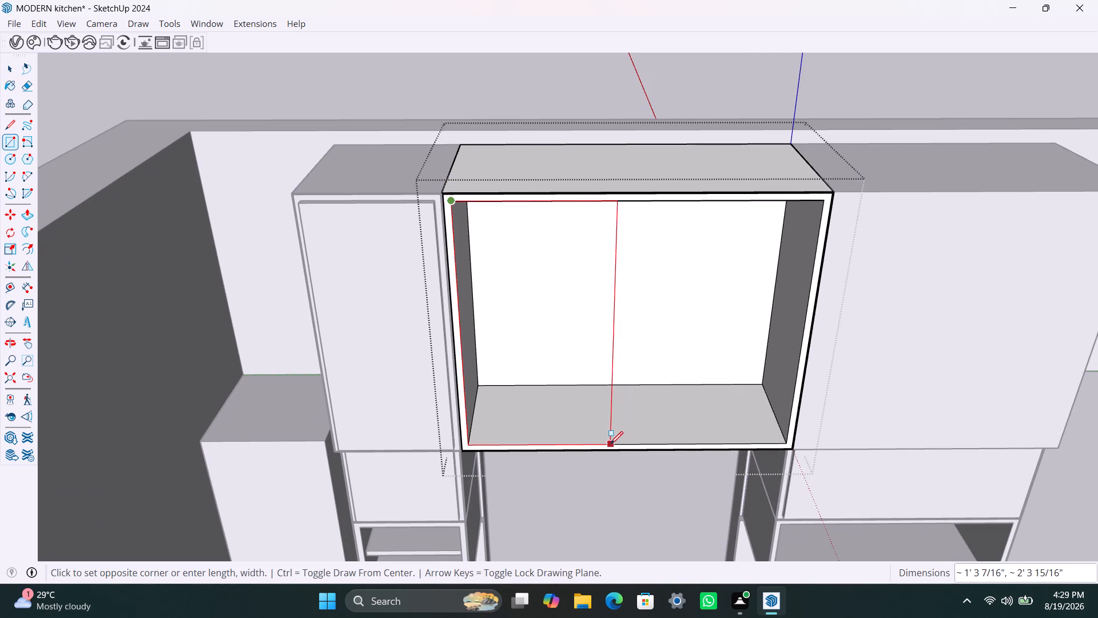
pyautogui.click(622, 445)
pyautogui.press('space')
pyautogui.click(677, 392)
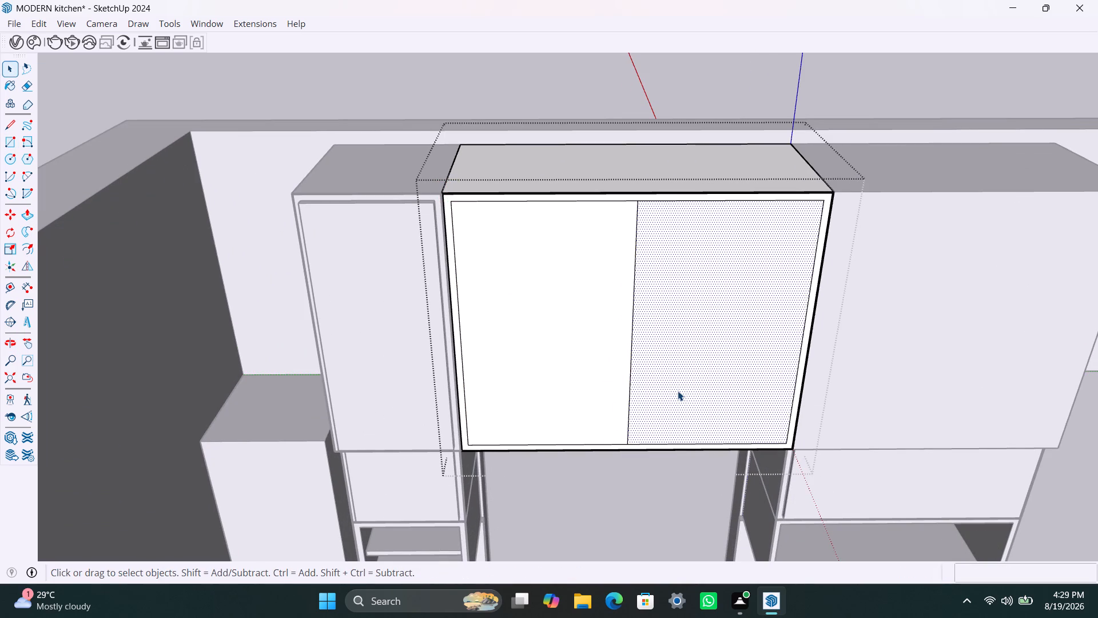
pyautogui.press('Delete')
# Group the left-half rectangle of the middle cabinet, extrude it 18 mm into a door panel and close the panel's group.
pyautogui.doubleClick(563, 378)
pyautogui.rightClick(563, 376)
pyautogui.tripleClick(556, 386)
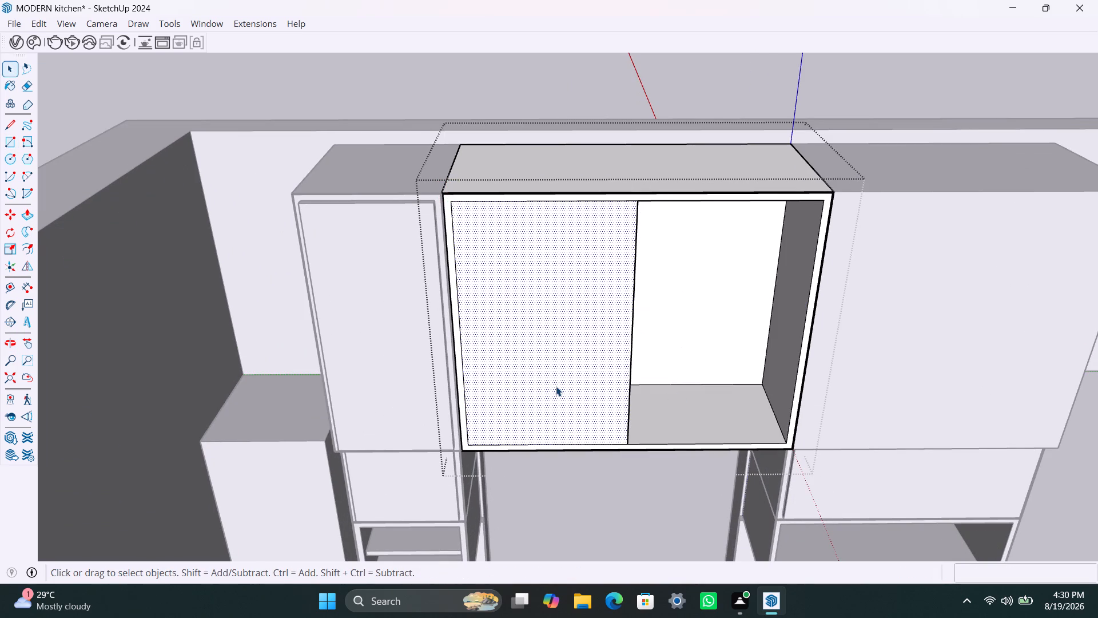
pyautogui.rightClick(556, 386)
pyautogui.click(651, 185)
pyautogui.tripleClick(573, 329)
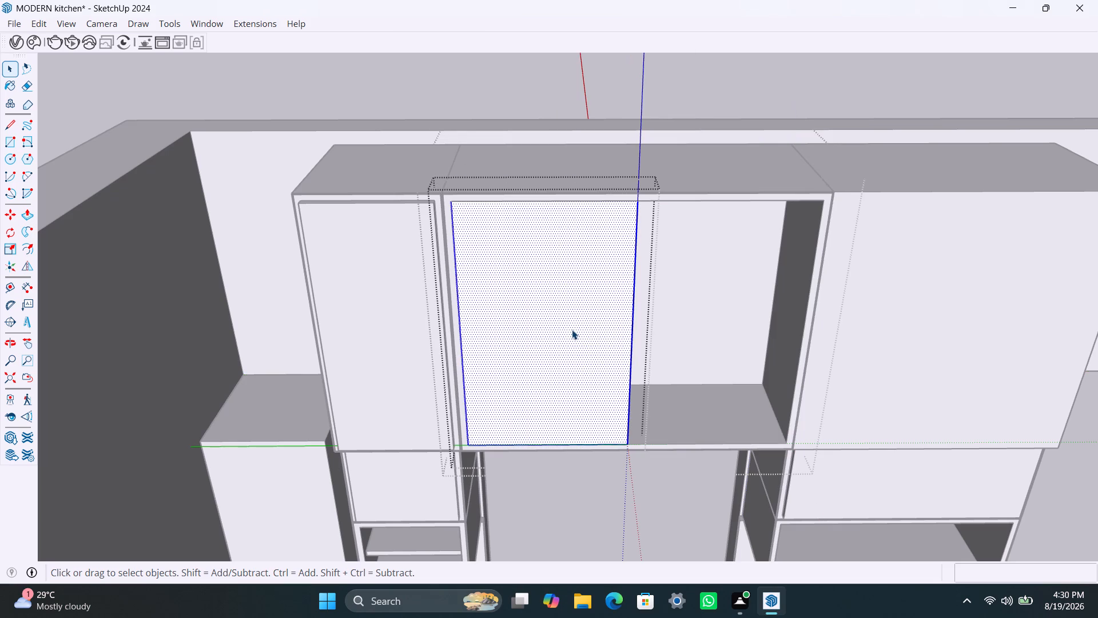
pyautogui.press('p')
pyautogui.click(572, 330)
pyautogui.write('18MM')
pyautogui.press('Return')
pyautogui.press('space')
pyautogui.click(758, 335)
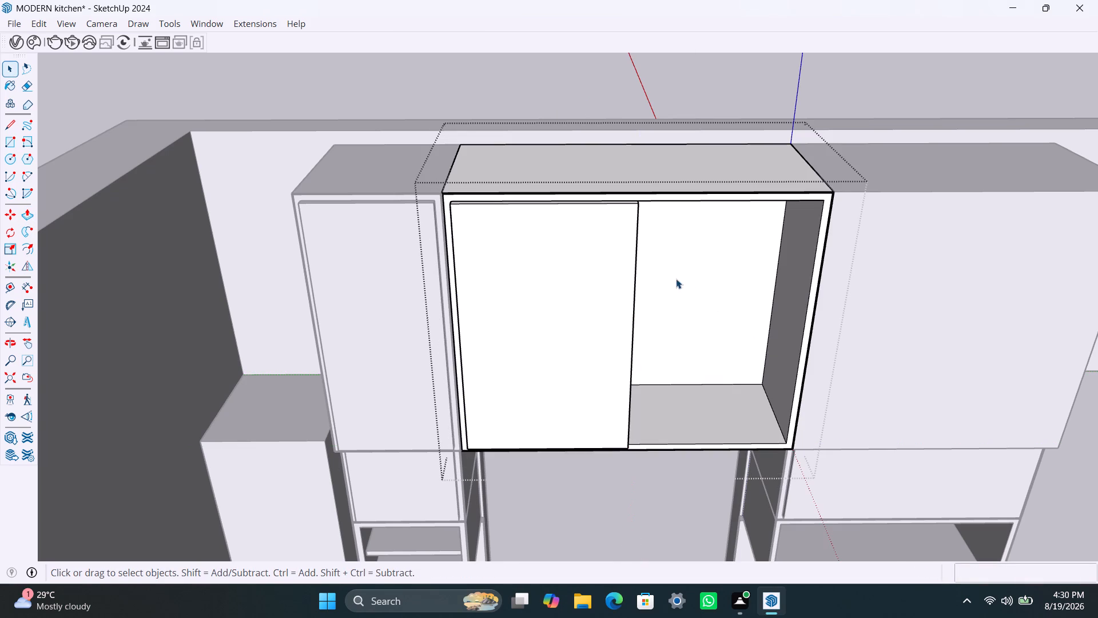
# Copy the middle cabinet's door panel across to fill the right half of the opening, then close the cabinet's group.
pyautogui.click(601, 284)
pyautogui.press('m')
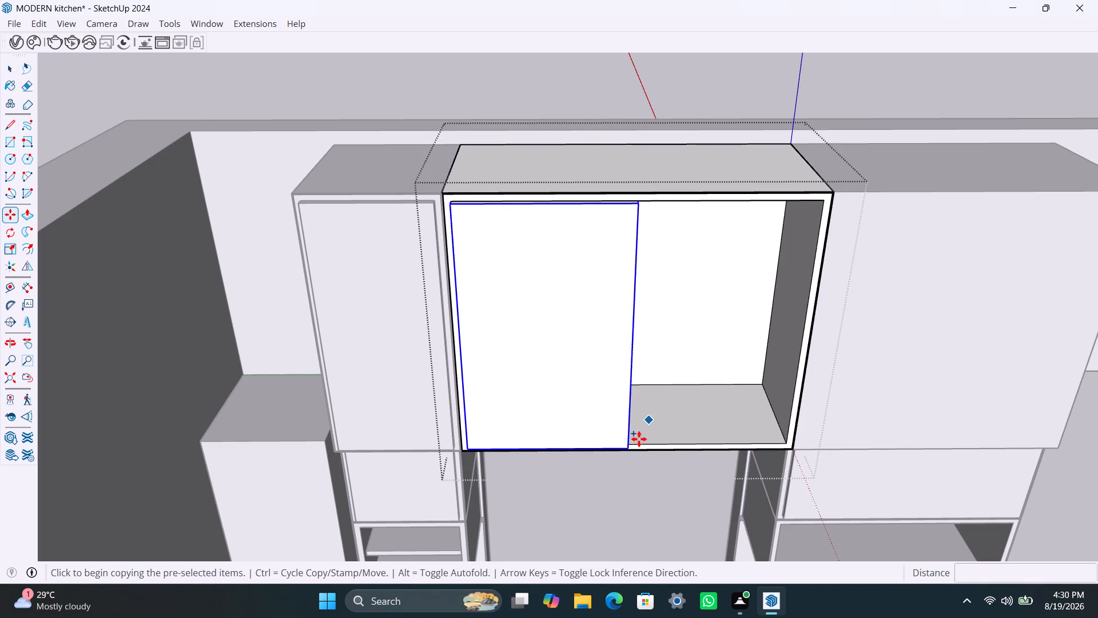
pyautogui.scroll(4, 636, 445)
pyautogui.moveTo(641, 443); pyautogui.dragTo(545, 465, button='middle')
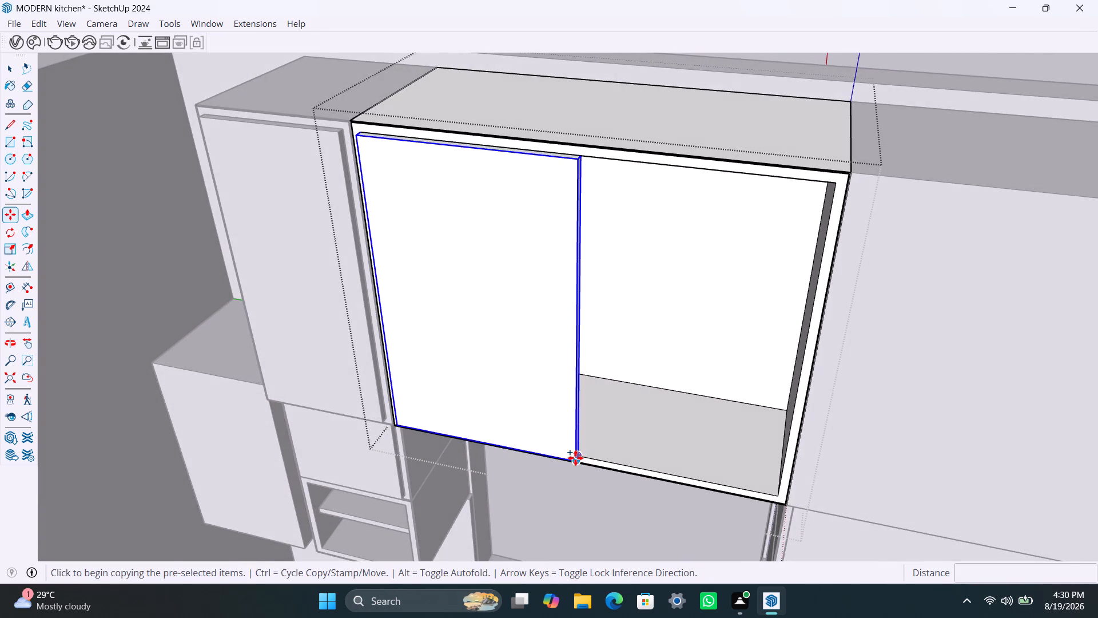
pyautogui.scroll(7, 575, 458)
pyautogui.click(582, 457)
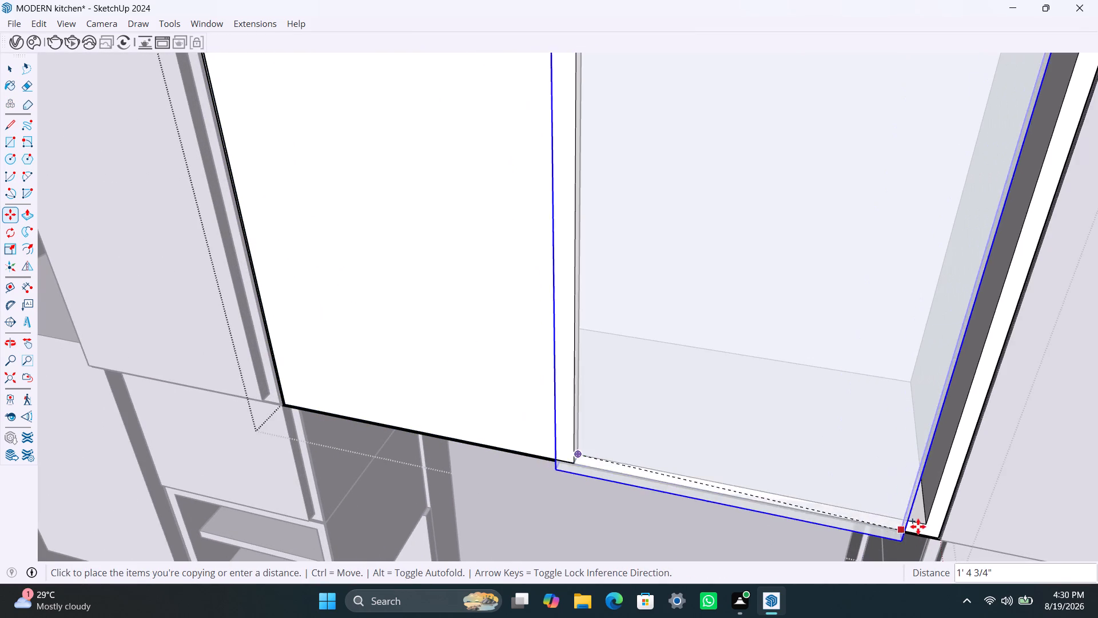
pyautogui.click(925, 525)
pyautogui.press('space')
pyautogui.scroll(-11, 683, 461)
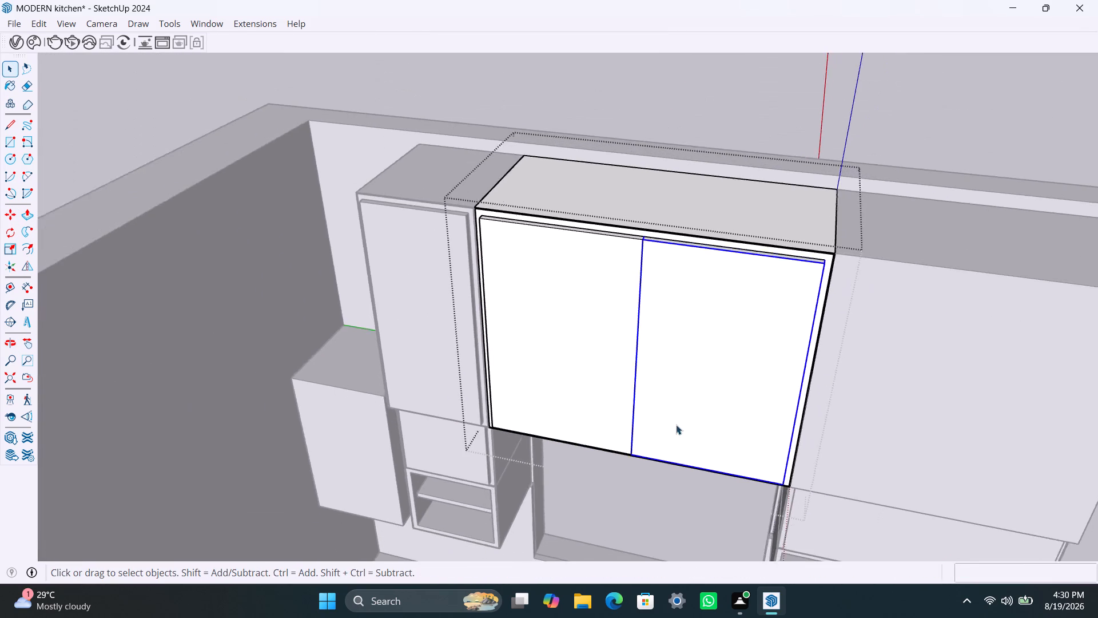
pyautogui.click(735, 97)
# Open the group of the upper box right of the two-door cabinet and offset its front face outline inward by 2.5 mm.
pyautogui.scroll(-6, 637, 326)
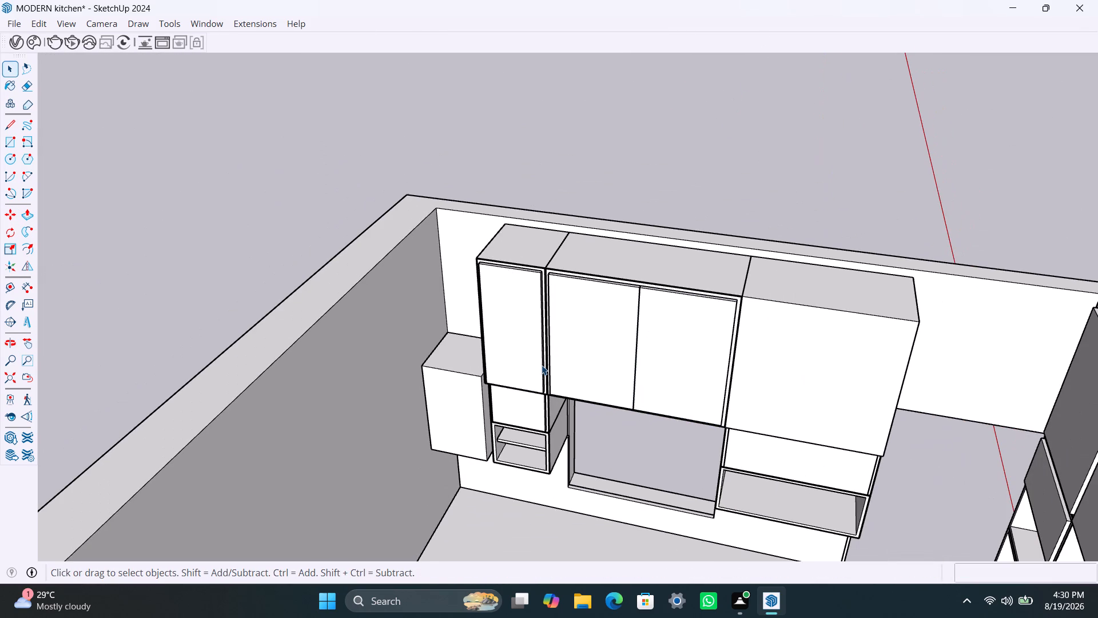
pyautogui.scroll(-3, 543, 366)
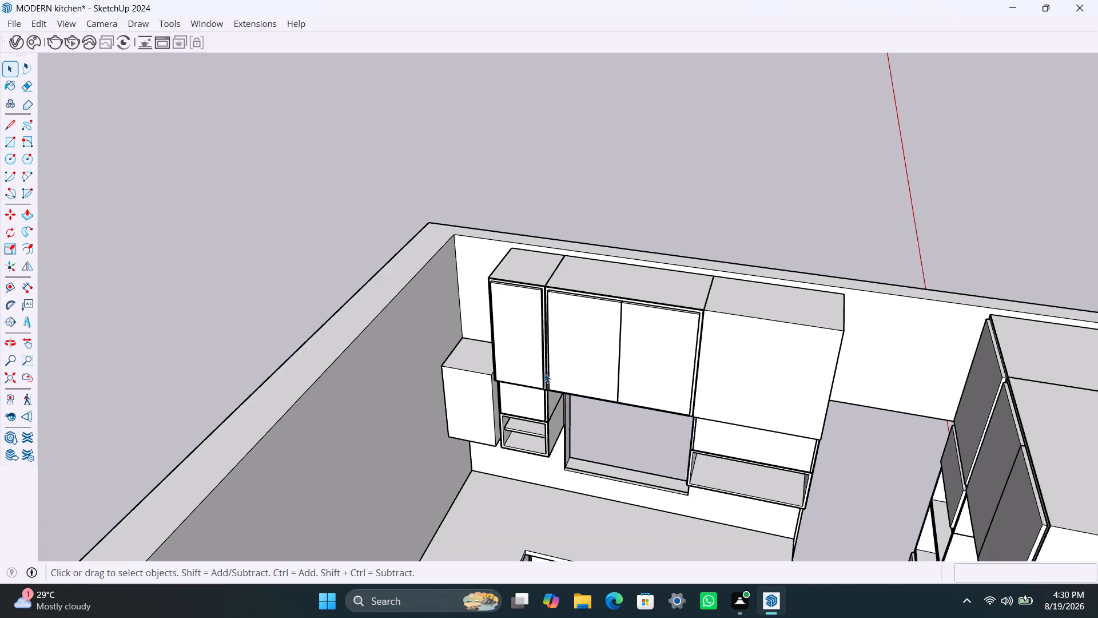
pyautogui.moveTo(542, 398); pyautogui.dragTo(598, 392, button='middle')
pyautogui.scroll(-3, 607, 381)
pyautogui.keyDown('shift'); pyautogui.moveTo(590, 378); pyautogui.dragTo(521, 379, button='middle'); pyautogui.keyUp('shift')
pyautogui.scroll(2, 571, 431)
pyautogui.moveTo(565, 437); pyautogui.dragTo(565, 438, button='middle')
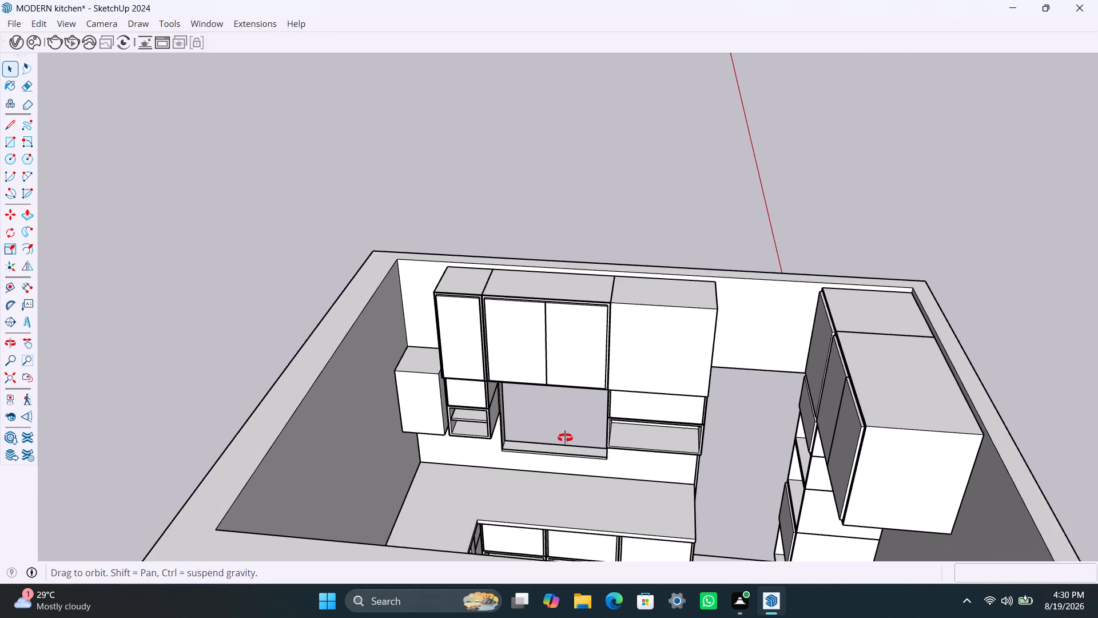
pyautogui.moveTo(565, 438); pyautogui.dragTo(585, 435, button='middle')
pyautogui.click(673, 364)
pyautogui.doubleClick(669, 352)
pyautogui.click(654, 346)
pyautogui.click(650, 346)
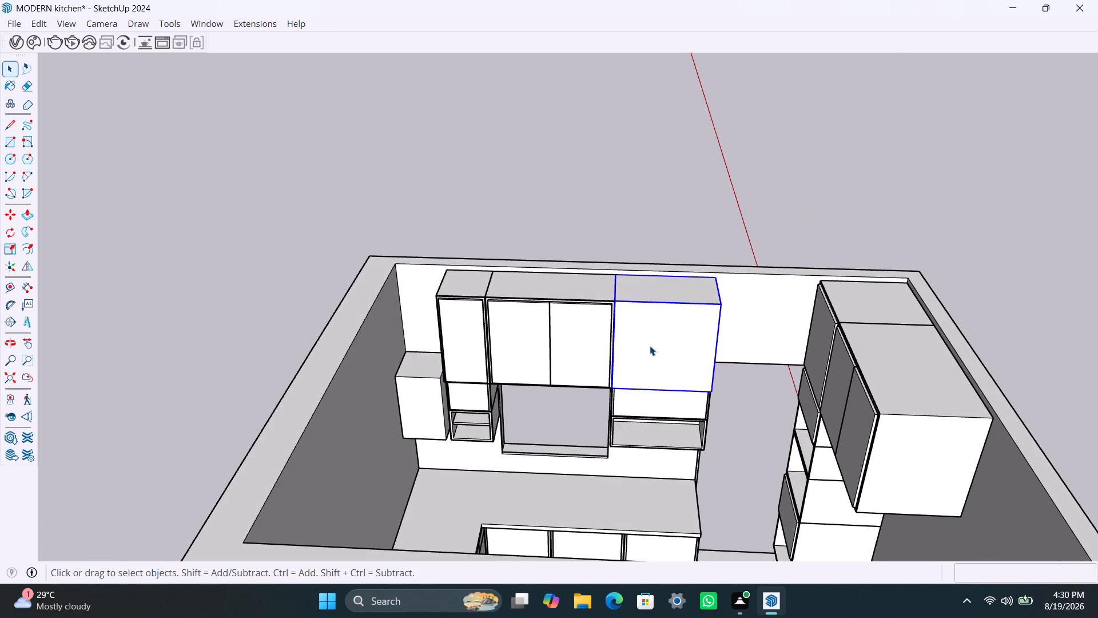
pyautogui.click(649, 346)
pyautogui.click(649, 346)
pyautogui.press('f')
pyautogui.click(642, 344)
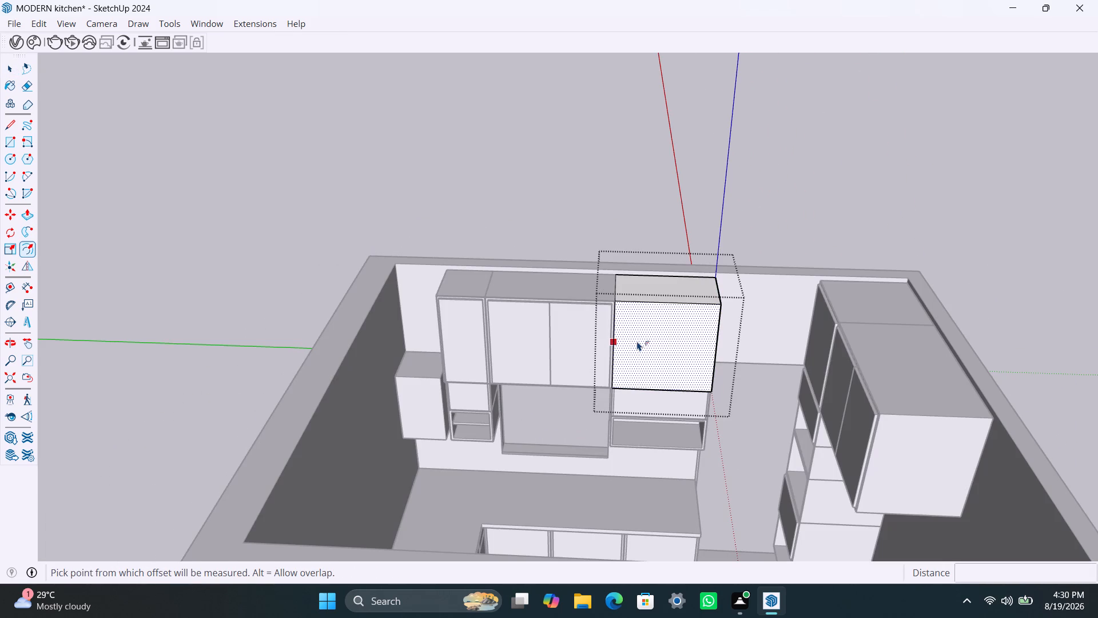
pyautogui.write('2.5MM')
pyautogui.press('Return')
# Offset the third upper box's inner front face inward by another 18 mm to outline the frame.
pyautogui.click(636, 340)
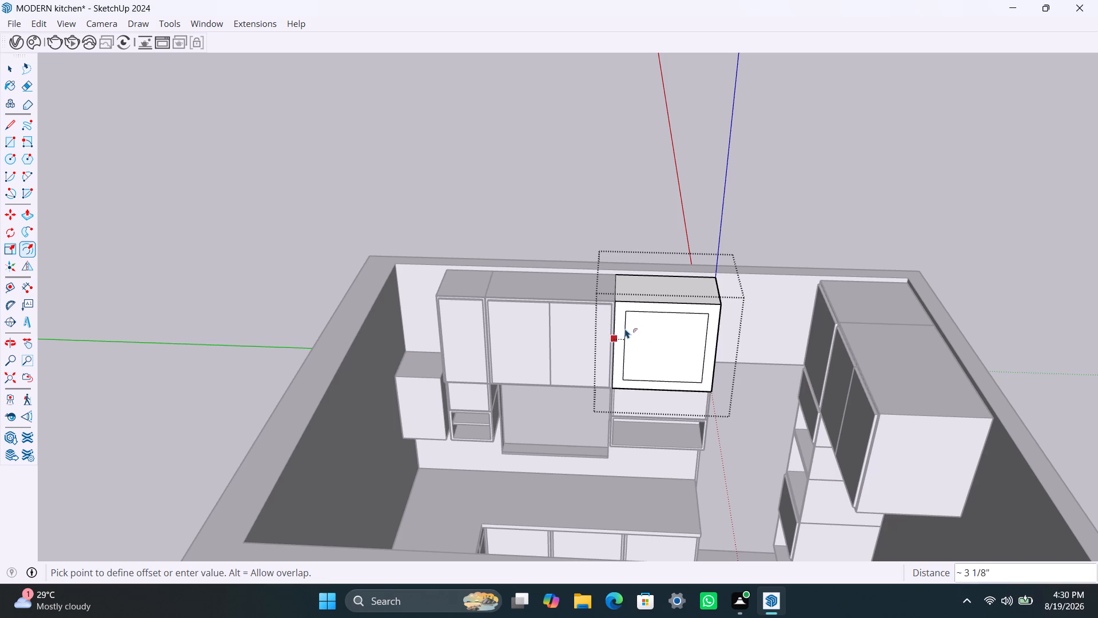
pyautogui.write('18M')
pyautogui.press('m')
pyautogui.press('Return')
pyautogui.press('space')
pyautogui.scroll(4, 663, 359)
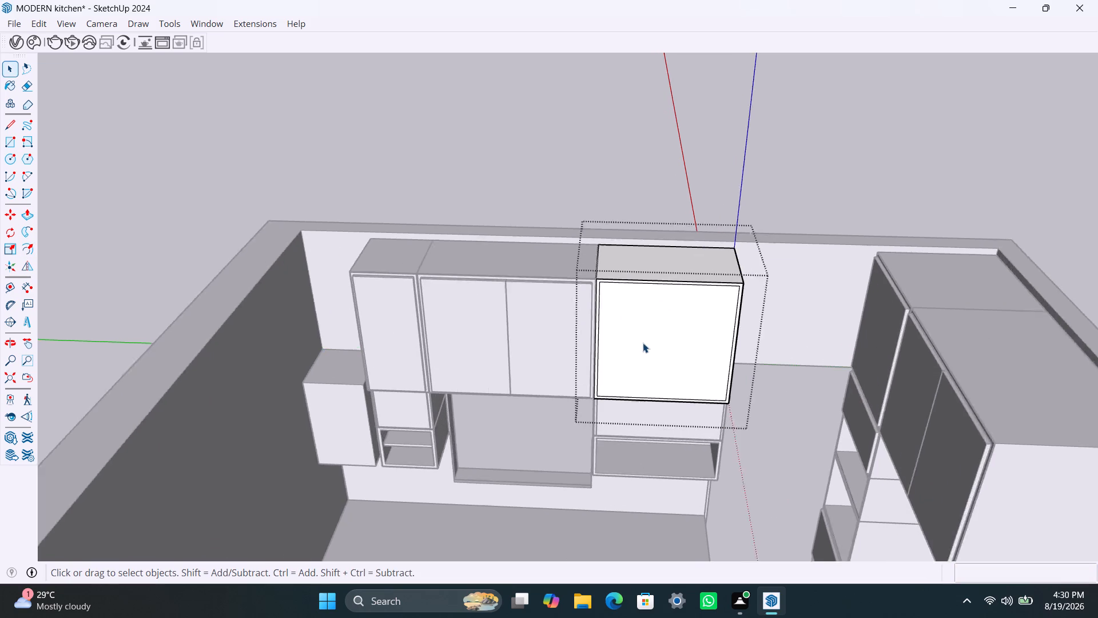
# Push the third upper box's inner front face 300 mm inward to hollow out the cabinet.
pyautogui.scroll(4, 643, 343)
pyautogui.click(640, 334)
pyautogui.press('p')
pyautogui.click(657, 342)
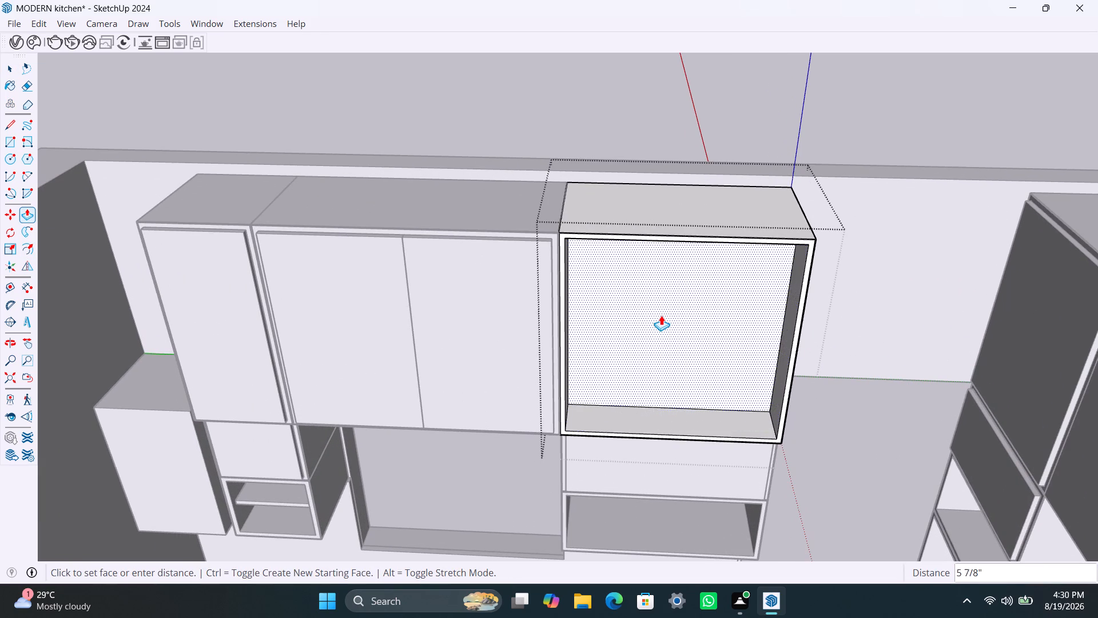
pyautogui.write('300MM')
pyautogui.press('Return')
pyautogui.press('space')
# Delete the thin outer strip of face around the third upper cabinet's frame.
pyautogui.scroll(10, 562, 324)
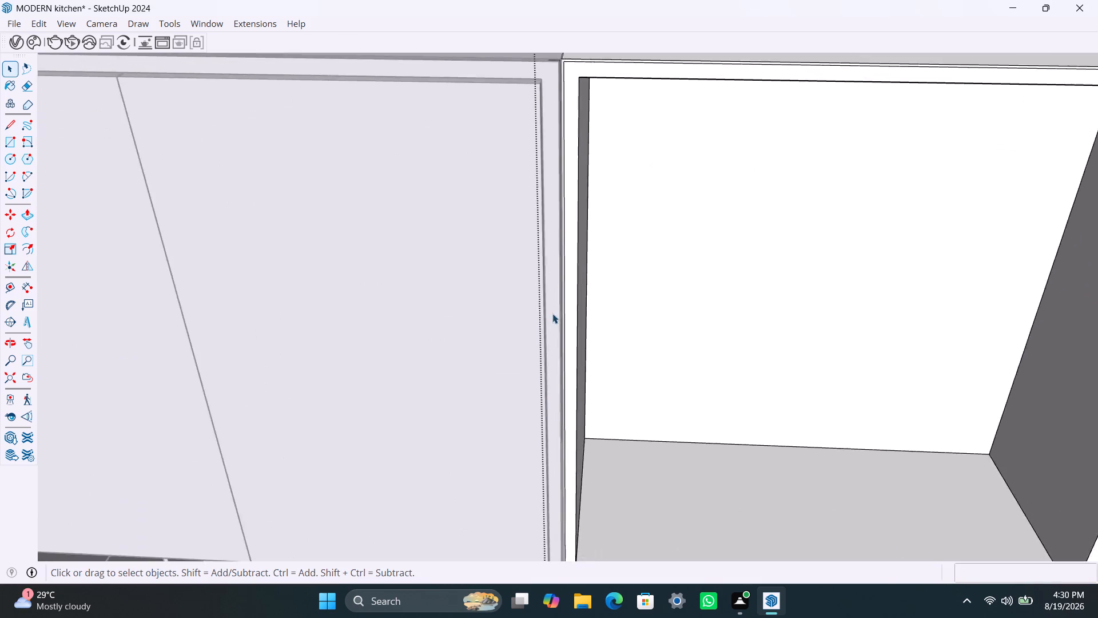
pyautogui.scroll(10, 552, 314)
pyautogui.click(572, 268)
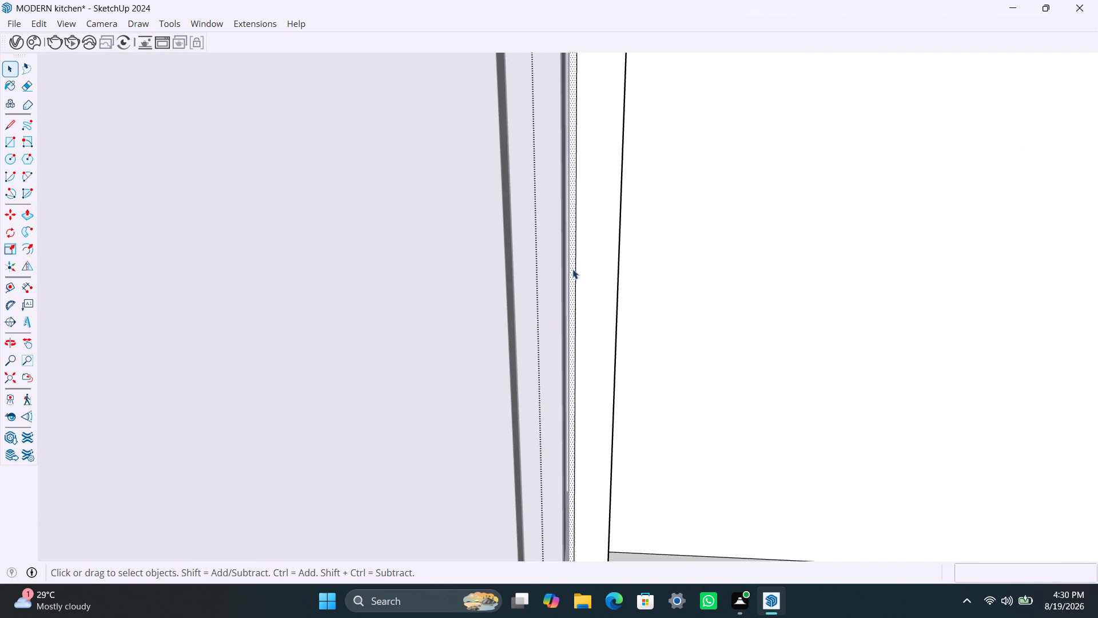
pyautogui.press('Delete')
# Draw a rectangle over the left half of the third upper cabinet's opening and delete the face covering the right half.
pyautogui.scroll(-20, 660, 362)
pyautogui.scroll(-7, 660, 362)
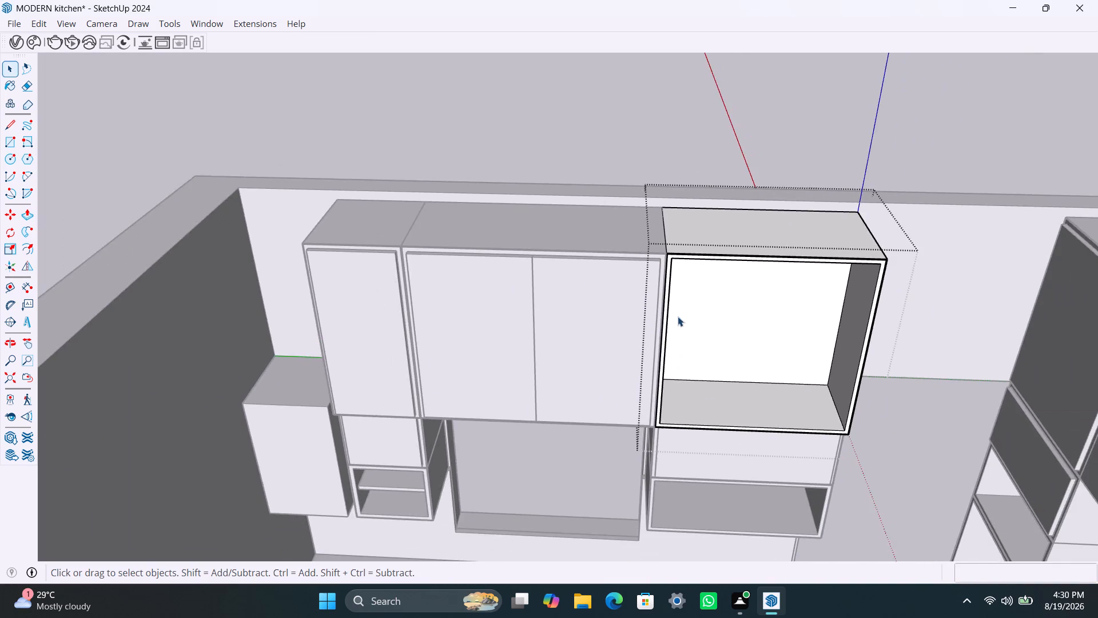
pyautogui.moveTo(678, 316); pyautogui.dragTo(619, 318, button='middle')
pyautogui.scroll(1, 657, 274)
pyautogui.press('r')
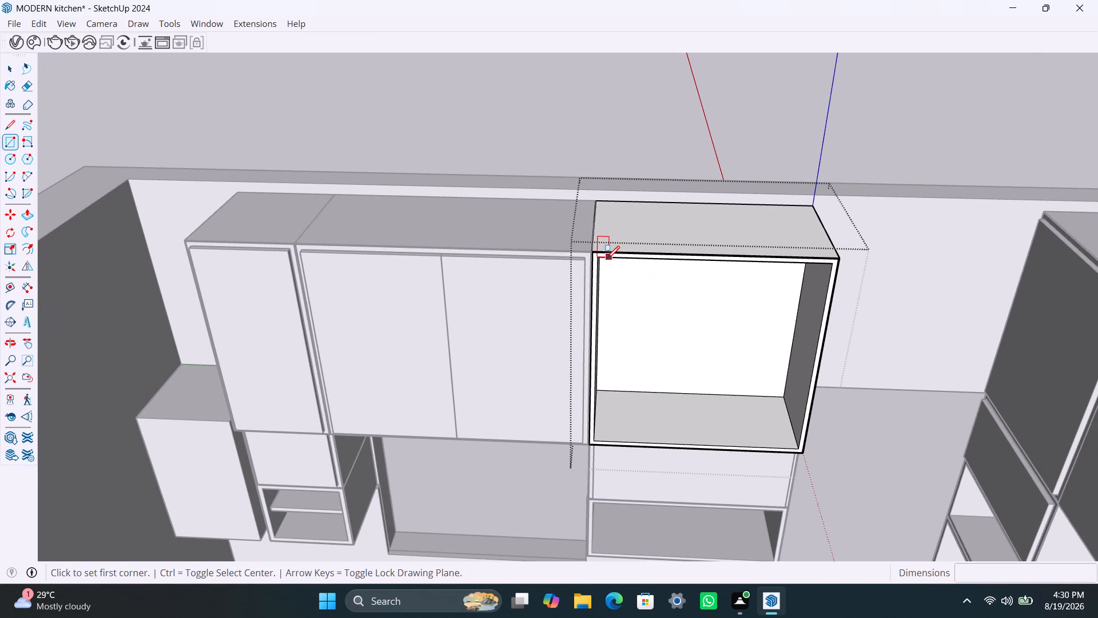
pyautogui.click(602, 259)
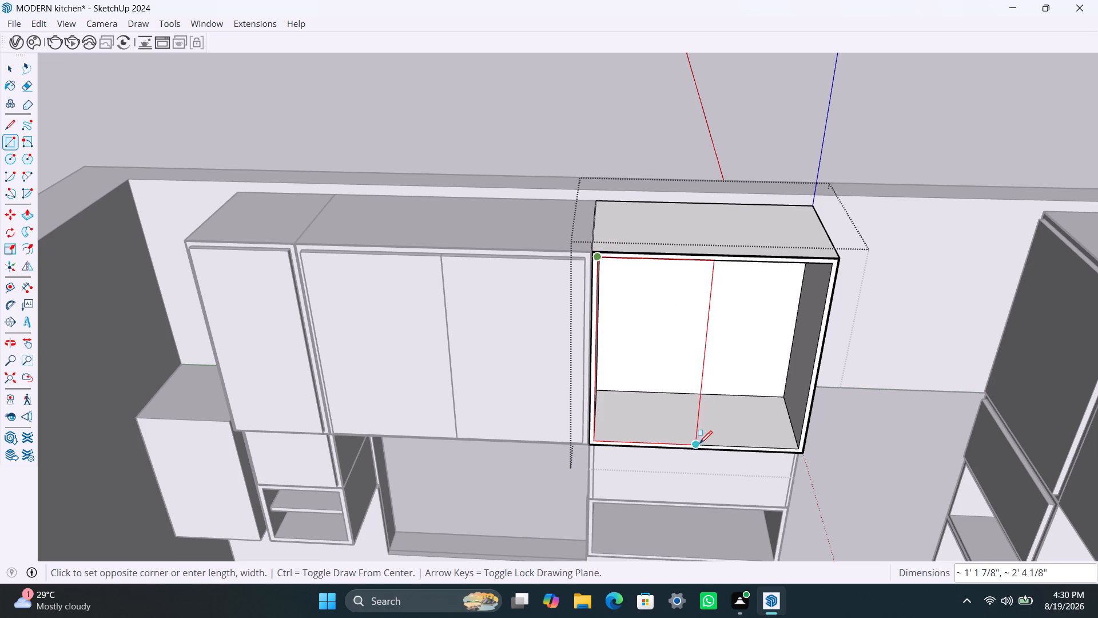
pyautogui.click(699, 443)
pyautogui.press('space')
pyautogui.click(738, 406)
pyautogui.press('Delete')
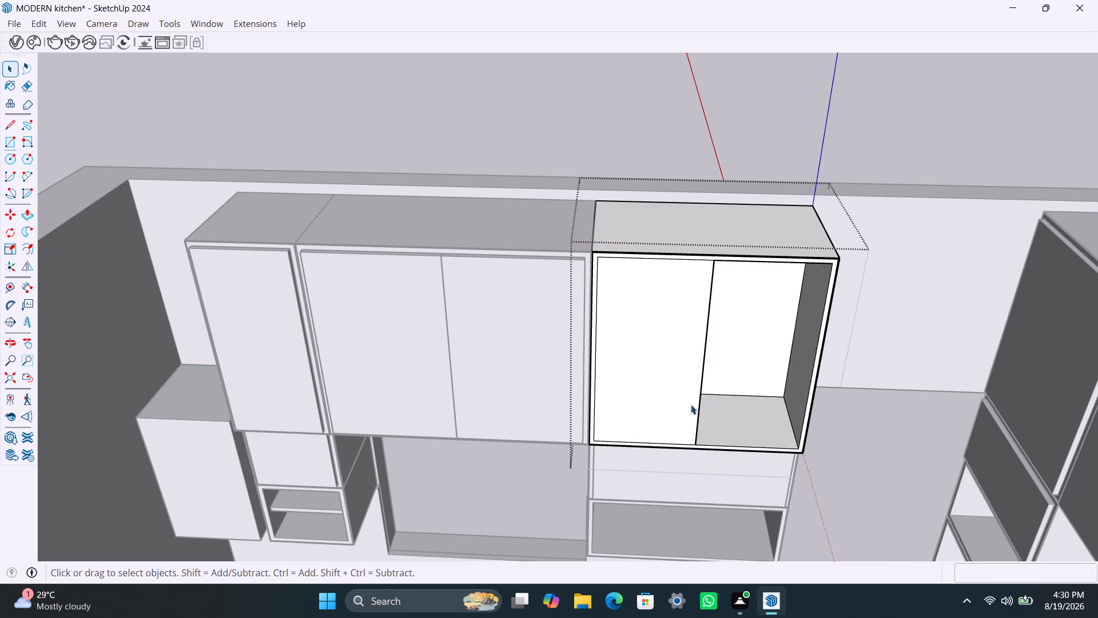
# Group the left-half rectangle of the third cabinet, extrude it 18 mm into a door panel and close the panel's group.
pyautogui.doubleClick(674, 398)
pyautogui.rightClick(674, 398)
pyautogui.click(743, 197)
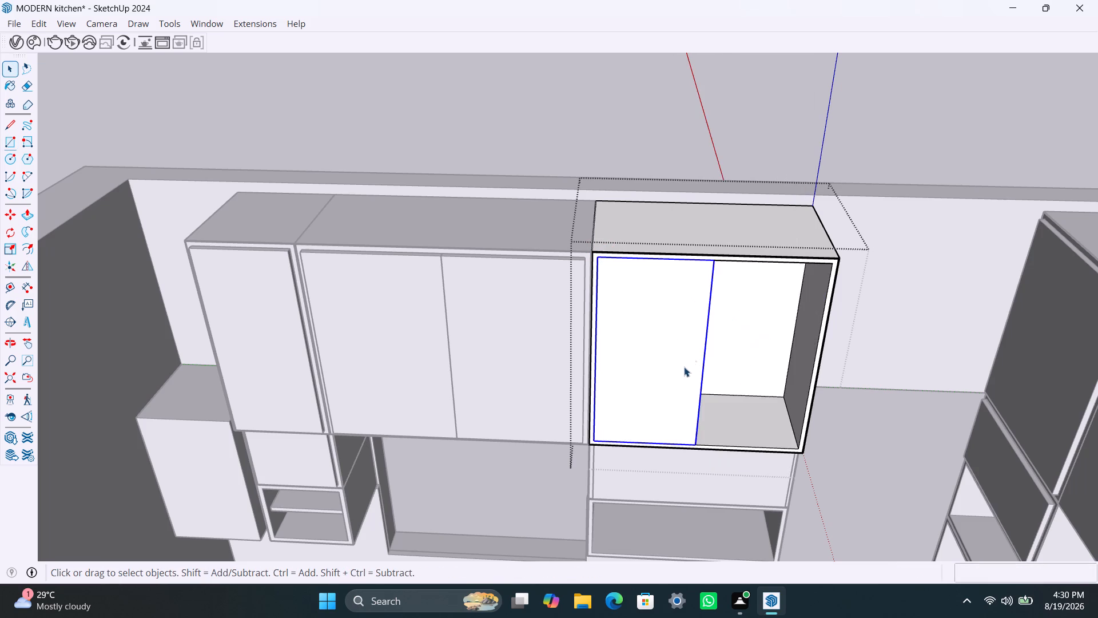
pyautogui.tripleClick(678, 377)
pyautogui.press('p')
pyautogui.click(678, 377)
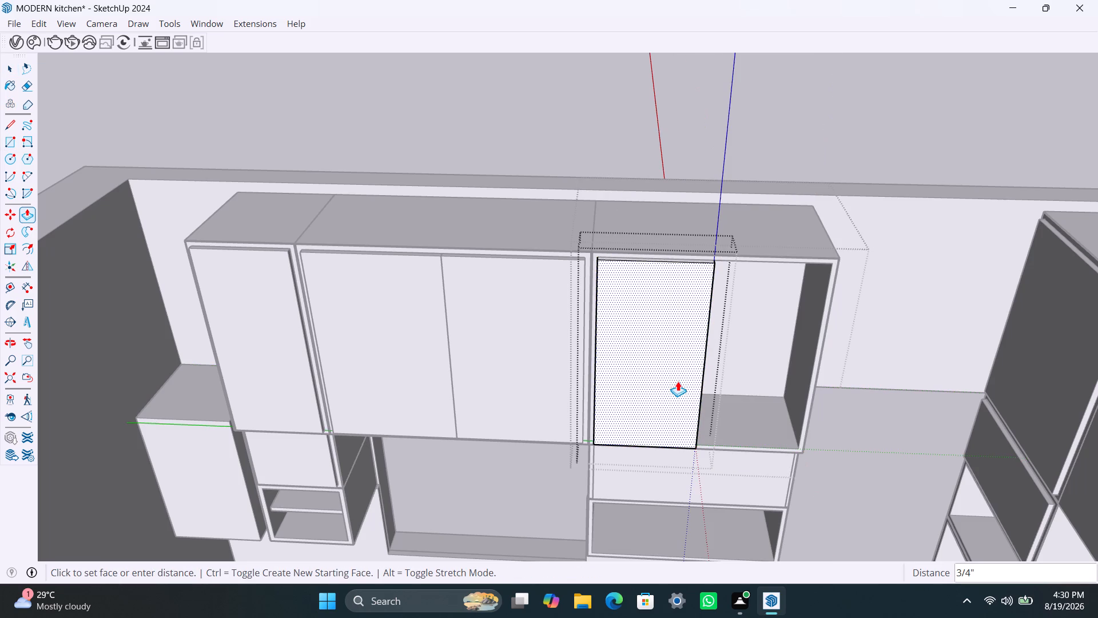
pyautogui.write('18MM')
pyautogui.press('Return')
pyautogui.press('space')
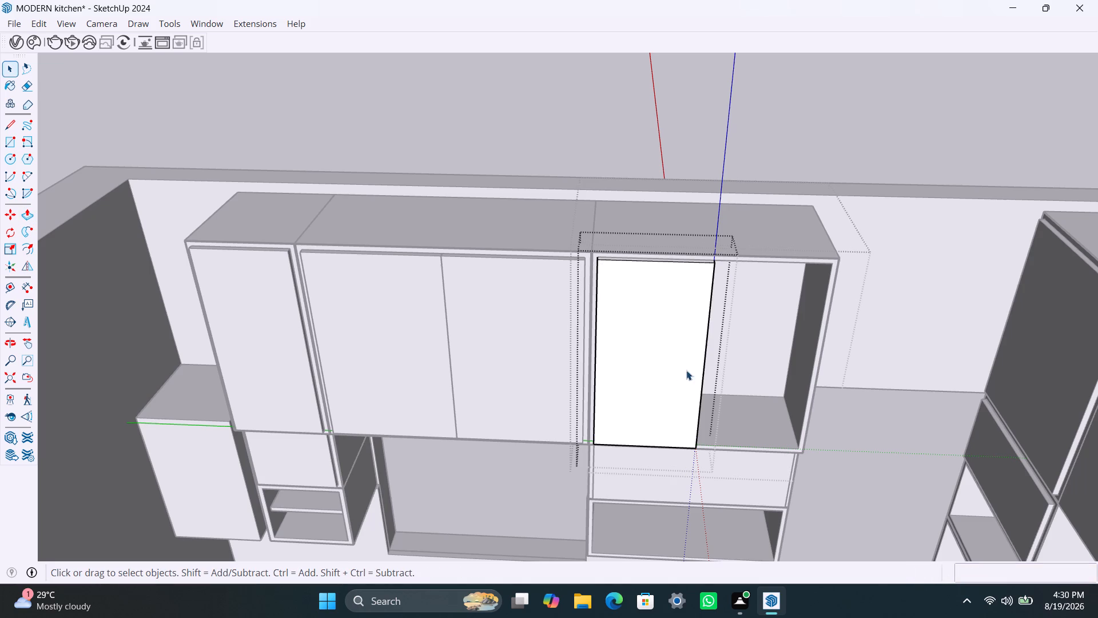
pyautogui.click(822, 118)
# Copy the third cabinet's door panel across to fill the right half of the opening, then close the cabinet's group.
pyautogui.click(671, 337)
pyautogui.scroll(3, 700, 472)
pyautogui.moveTo(679, 457); pyautogui.dragTo(647, 450, button='middle')
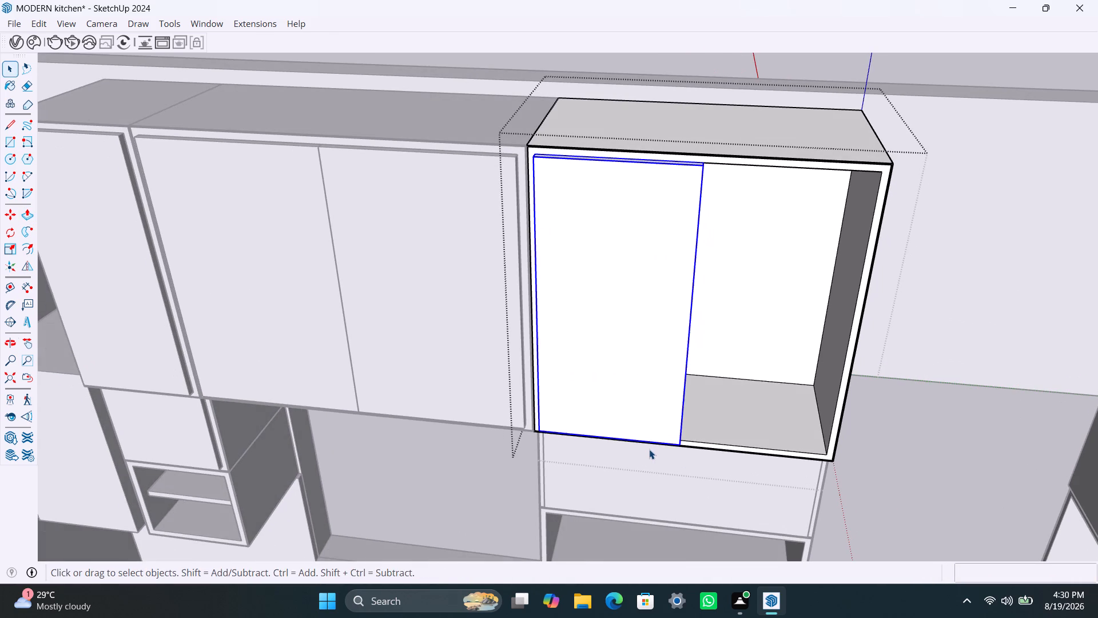
pyautogui.press('m')
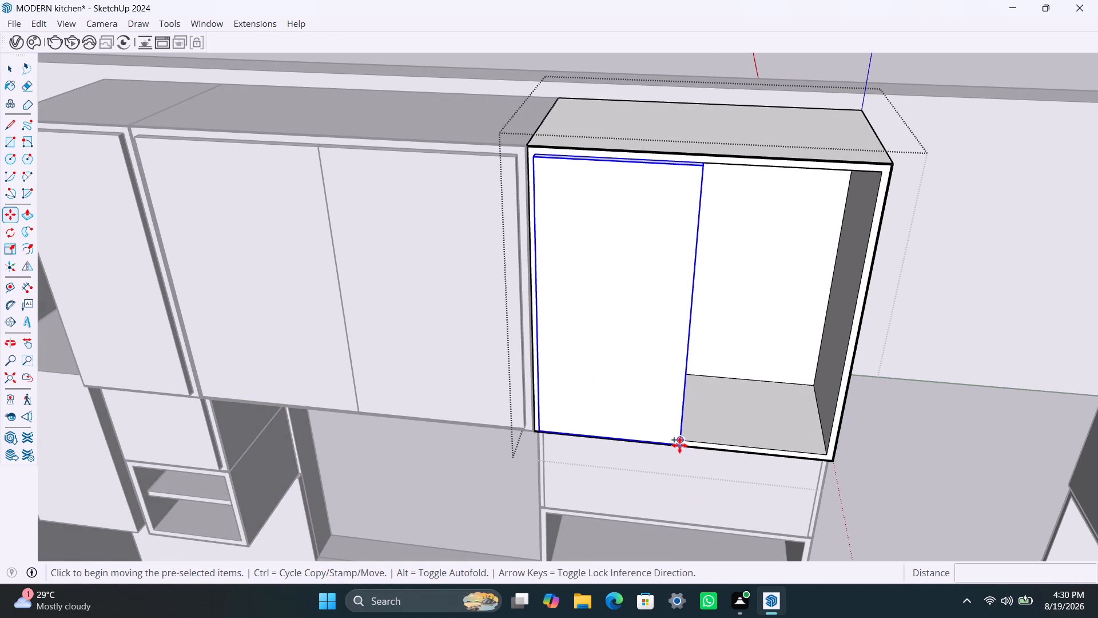
pyautogui.click(679, 445)
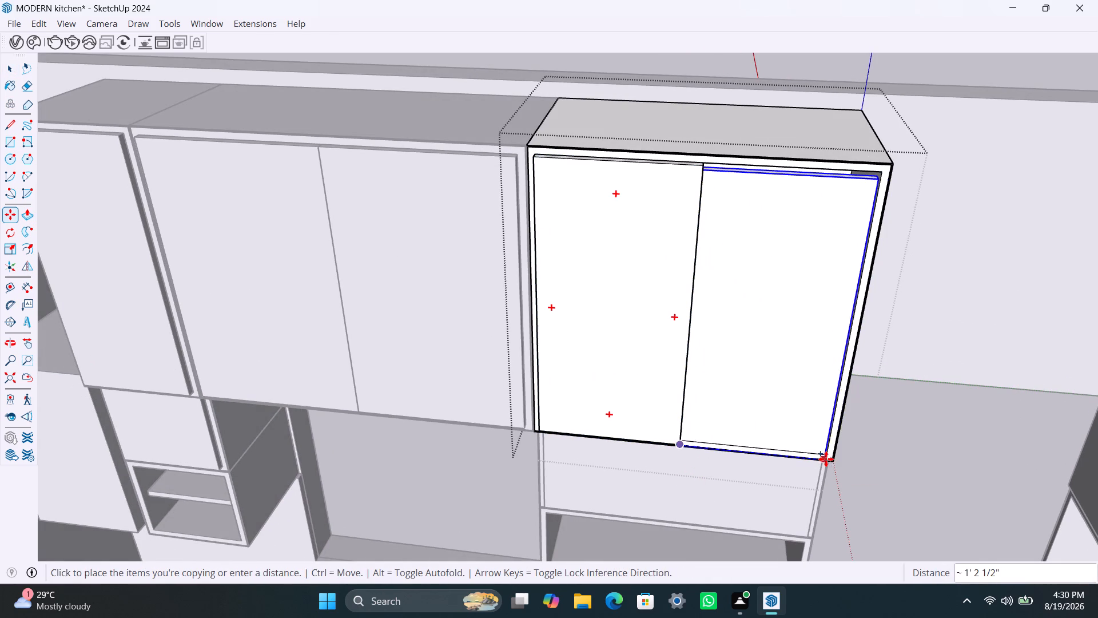
pyautogui.click(821, 466)
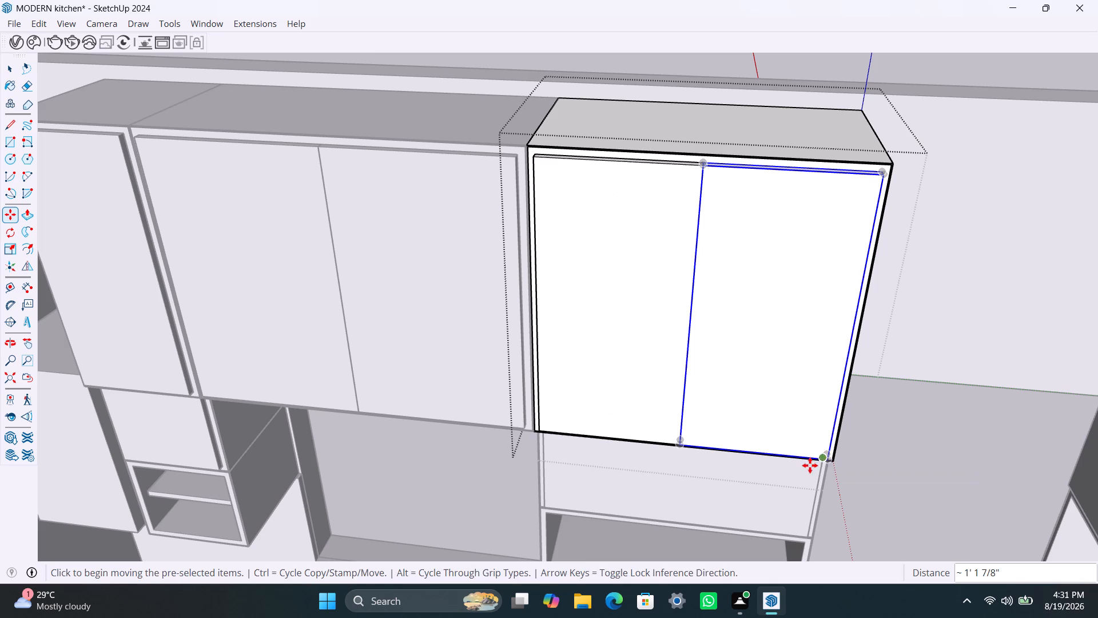
pyautogui.press('space')
pyautogui.click(918, 379)
pyautogui.scroll(-12, 839, 366)
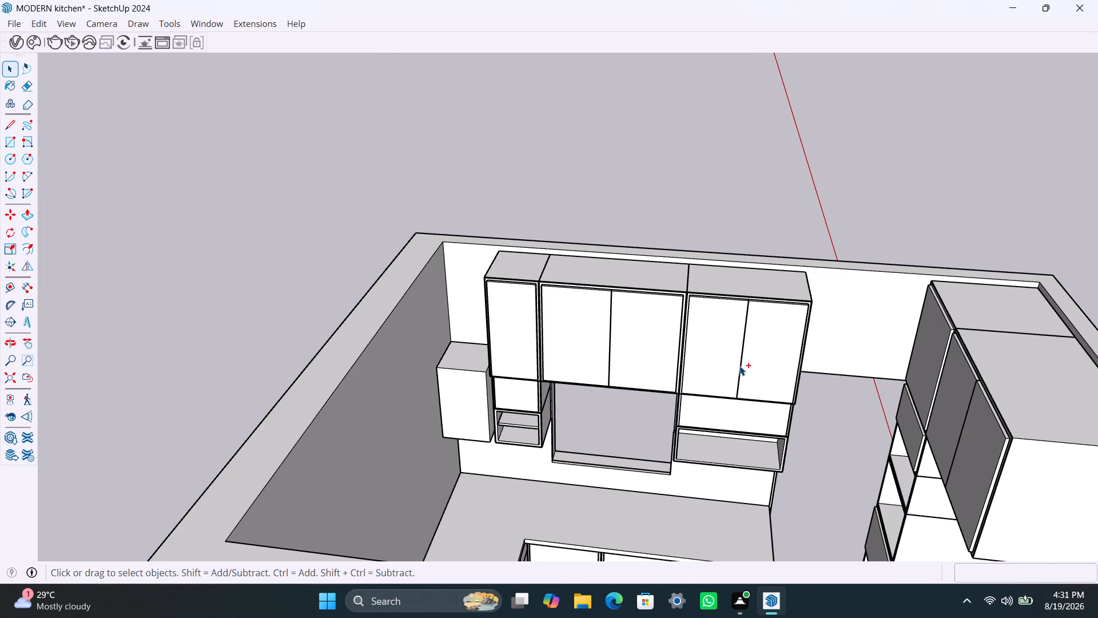
# Save the kitchen model.
pyautogui.hotkey('ctrl', 's')
pyautogui.press('space')
pyautogui.click(663, 203)
# Examine the room from outside, facing the wall with the door and window openings.
pyautogui.scroll(-10, 707, 334)
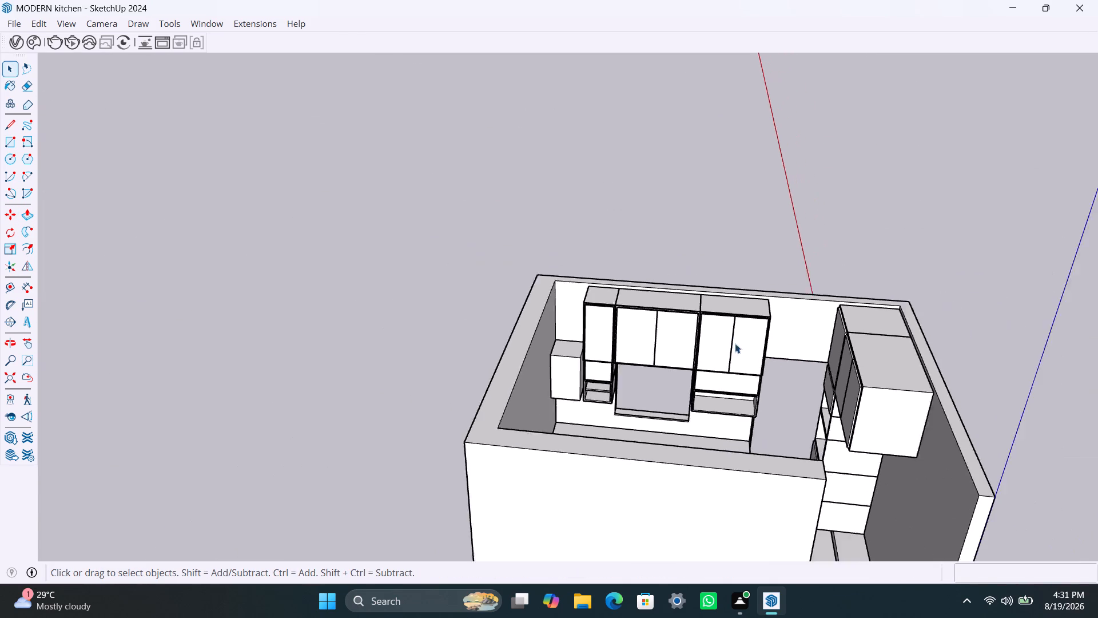
pyautogui.moveTo(739, 379); pyautogui.dragTo(606, 357, button='middle')
pyautogui.scroll(-3, 654, 414)
pyautogui.moveTo(731, 421); pyautogui.dragTo(570, 403, button='middle')
pyautogui.scroll(-4, 647, 423)
pyautogui.moveTo(727, 442); pyautogui.dragTo(476, 438, button='middle')
pyautogui.scroll(3, 529, 443)
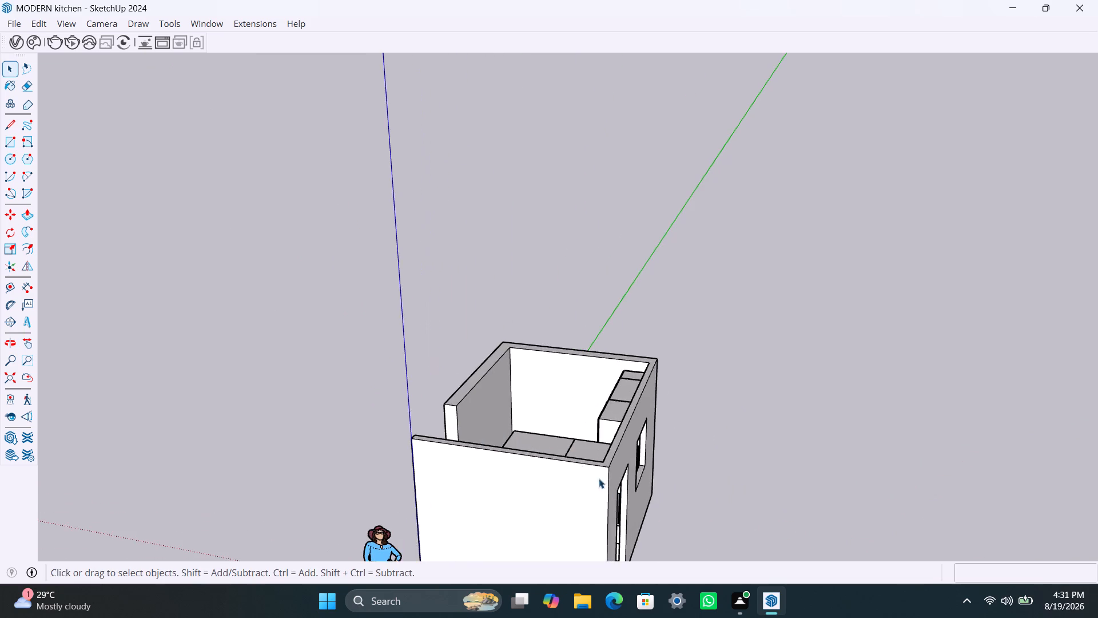
pyautogui.moveTo(637, 499); pyautogui.dragTo(419, 470, button='middle')
pyautogui.scroll(-5, 477, 484)
pyautogui.moveTo(570, 478); pyautogui.dragTo(492, 488, button='middle')
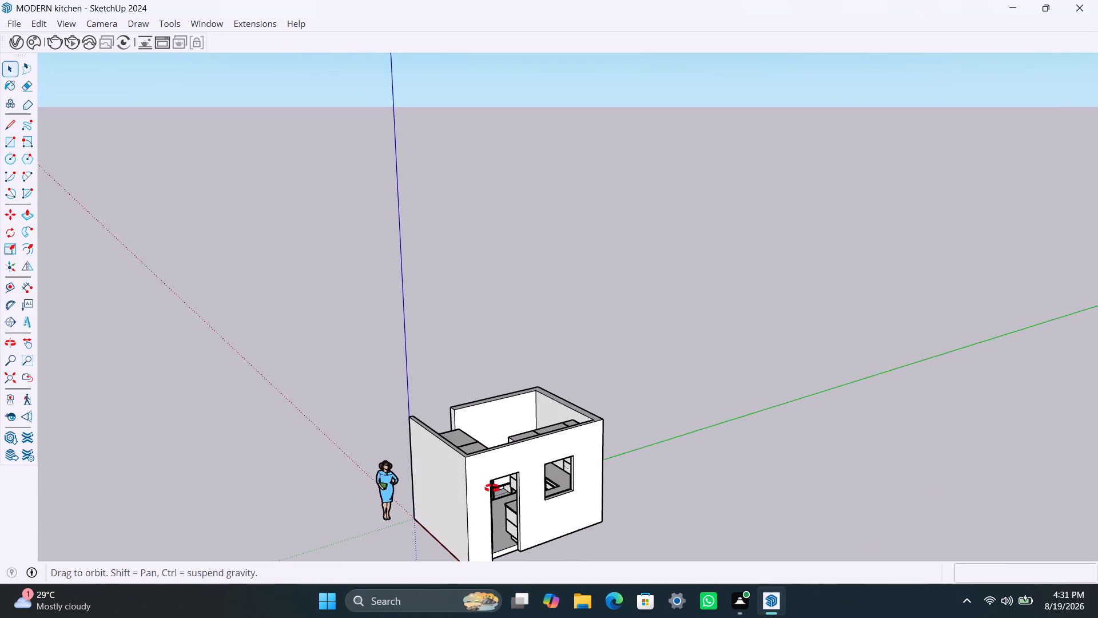
pyautogui.moveTo(492, 488); pyautogui.dragTo(441, 486, button='middle')
pyautogui.scroll(4, 481, 486)
pyautogui.moveTo(565, 508); pyautogui.dragTo(508, 508, button='middle')
pyautogui.scroll(5, 531, 455)
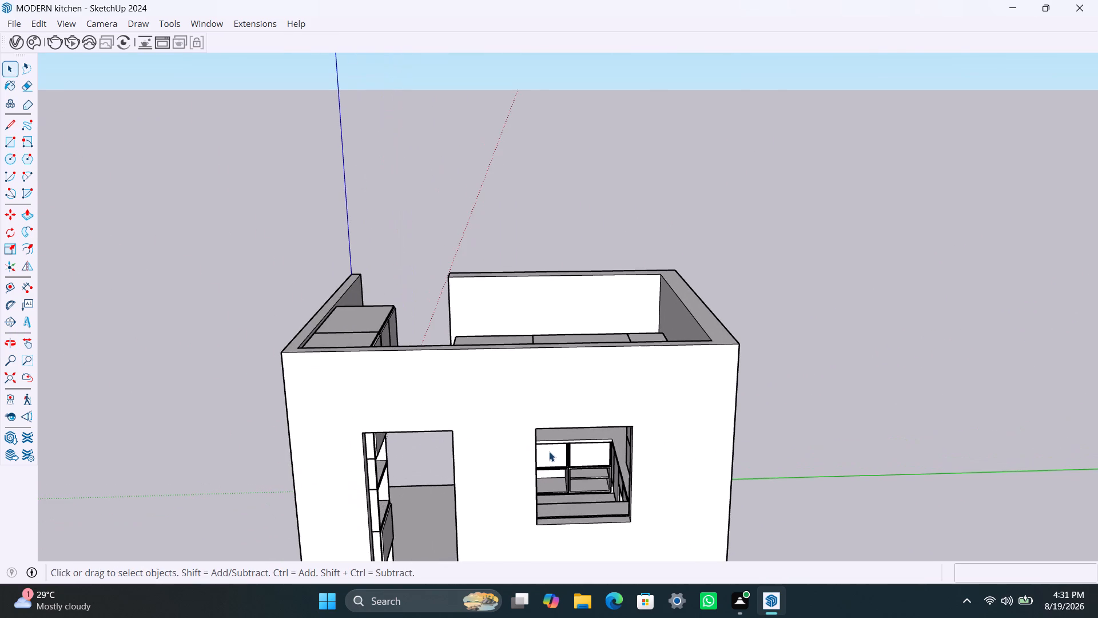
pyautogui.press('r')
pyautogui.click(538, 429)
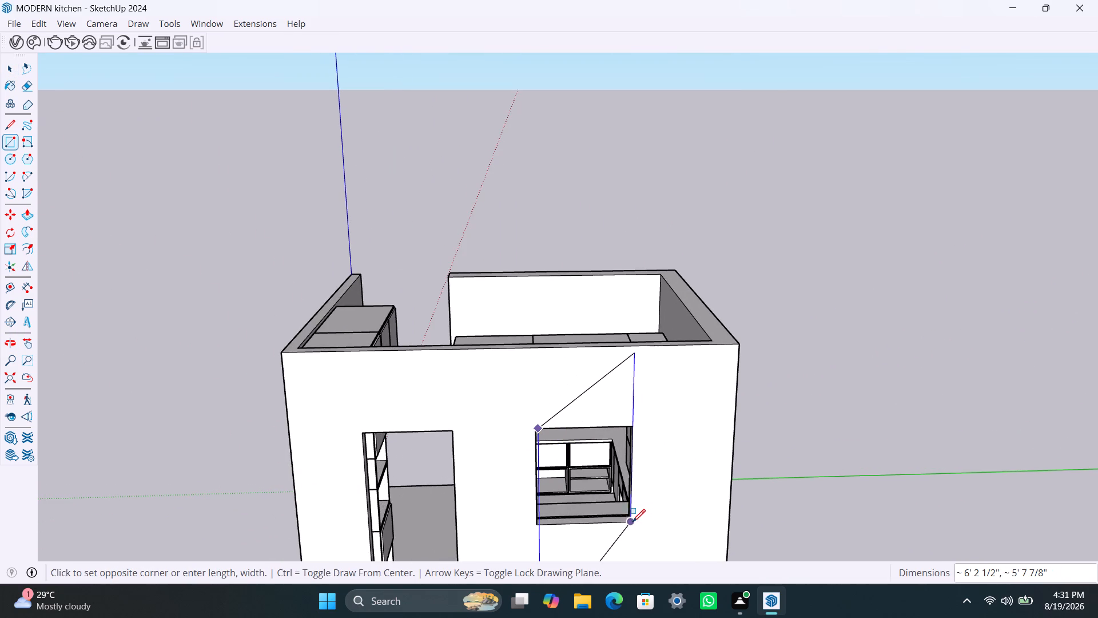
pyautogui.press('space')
# Open the walls' nested group, draw a rectangle filling the window opening and make it a group.
pyautogui.click(671, 475)
pyautogui.doubleClick(651, 480)
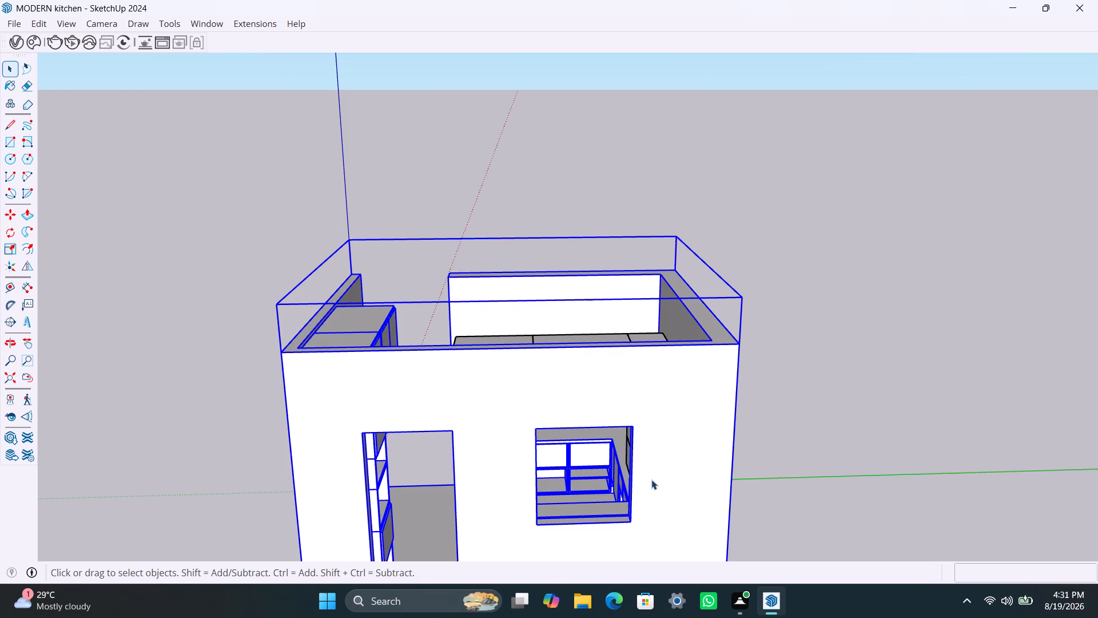
pyautogui.click(649, 476)
pyautogui.doubleClick(663, 467)
pyautogui.click(663, 467)
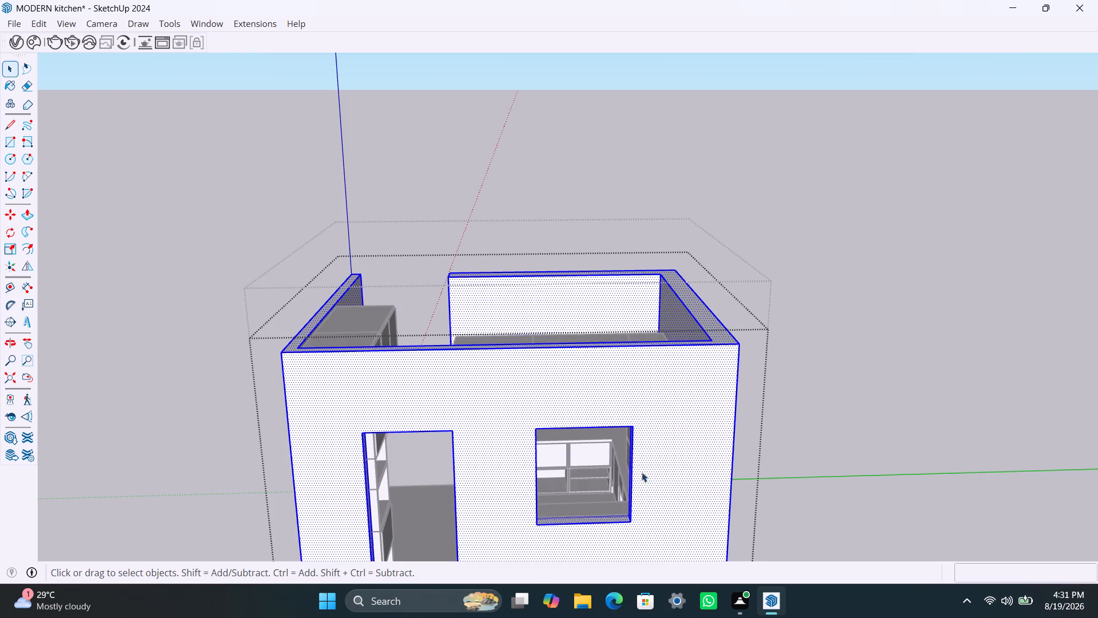
pyautogui.scroll(3, 536, 451)
pyautogui.click(714, 441)
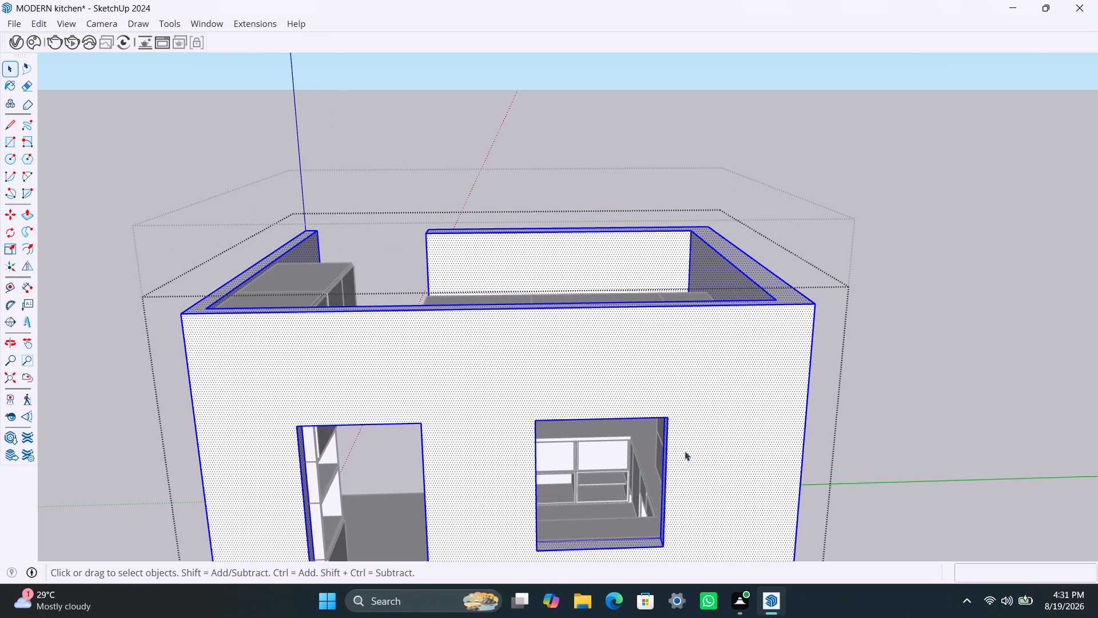
pyautogui.press('r')
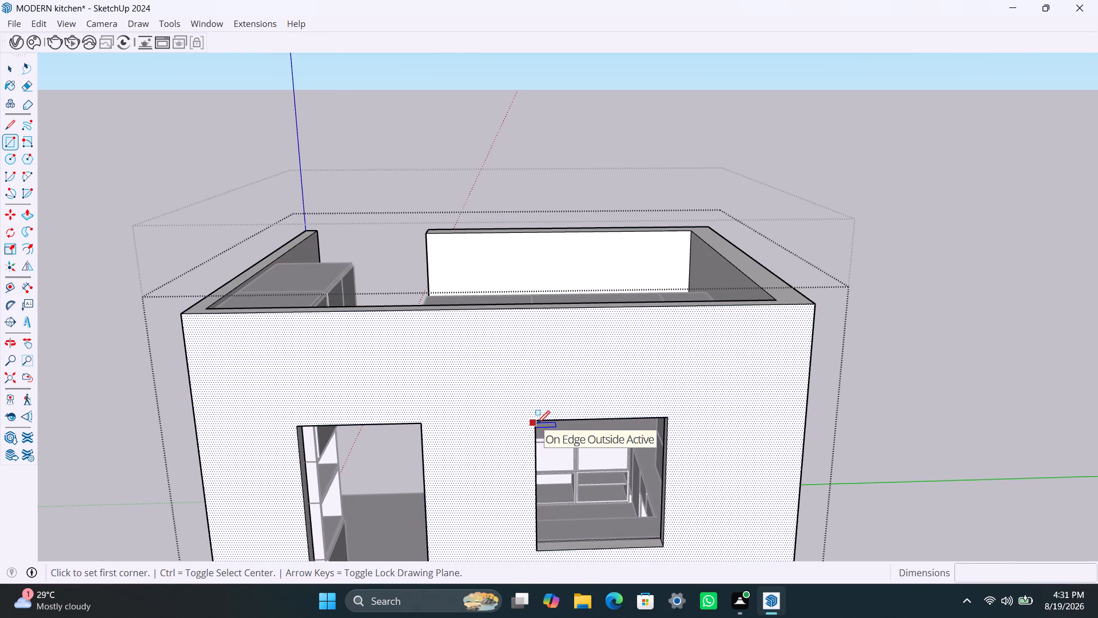
pyautogui.click(539, 422)
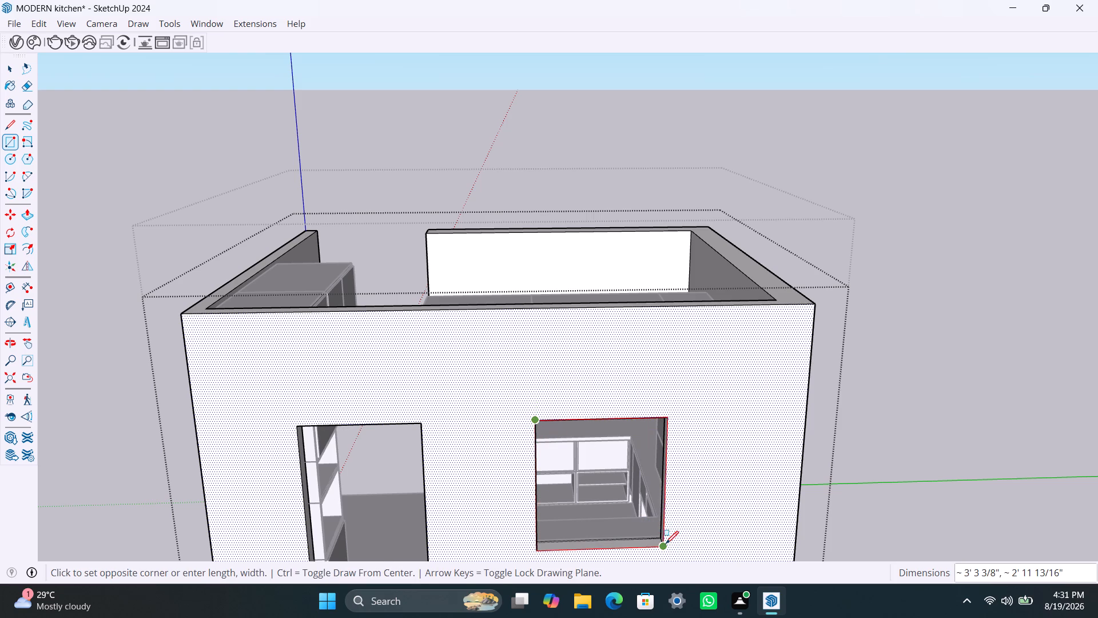
pyautogui.click(666, 544)
pyautogui.press('space')
pyautogui.doubleClick(629, 488)
pyautogui.rightClick(629, 487)
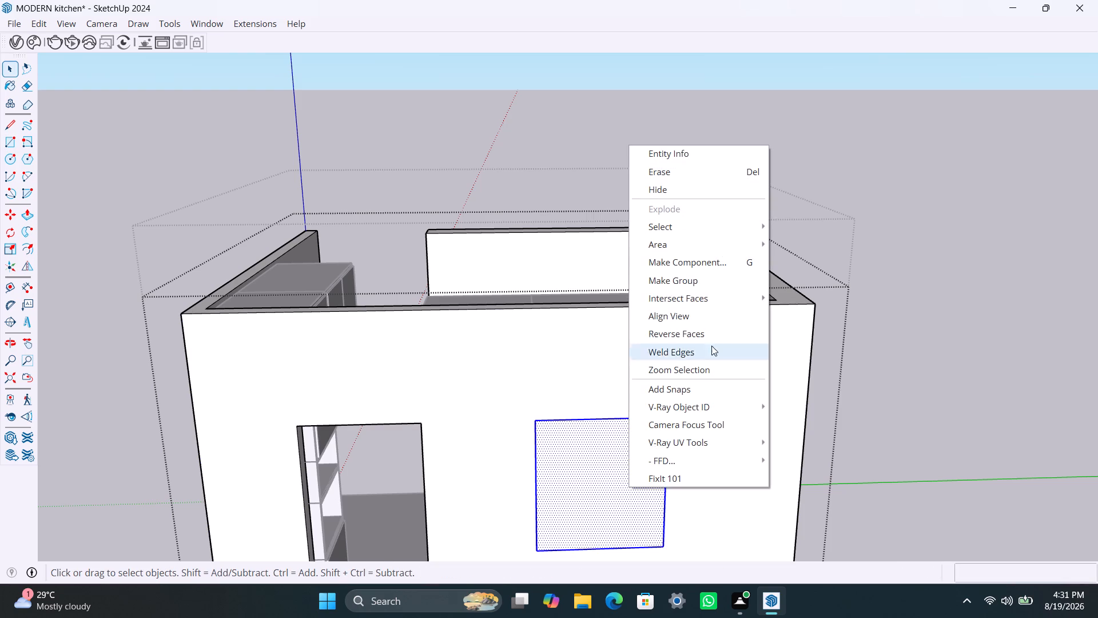
pyautogui.click(719, 280)
# Open the window group, offset its outline inward by 2 inches and delete the inner face to leave a frame.
pyautogui.click(595, 526)
pyautogui.doubleClick(595, 515)
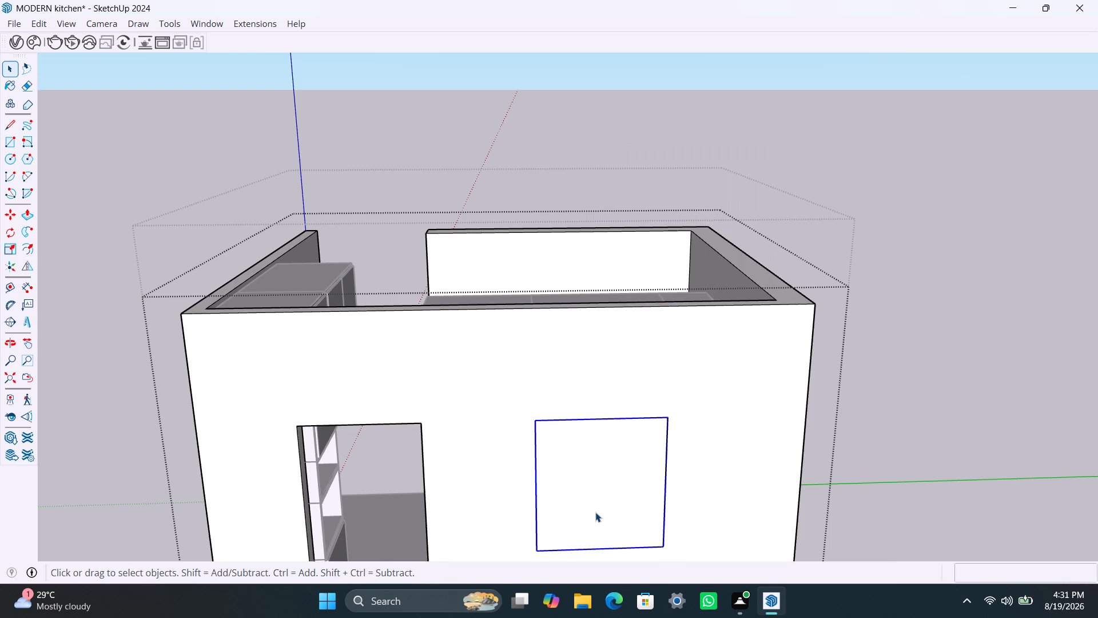
pyautogui.moveTo(595, 512); pyautogui.dragTo(596, 504)
pyautogui.click(590, 480)
pyautogui.press('f')
pyautogui.click(564, 464)
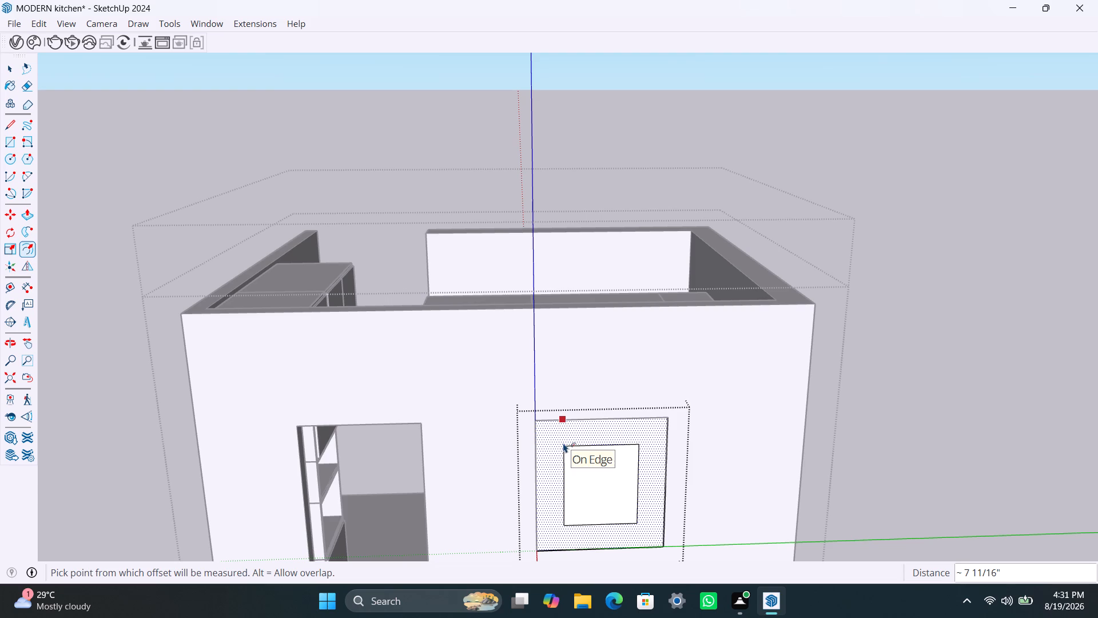
pyautogui.write('2"')
pyautogui.press('Return')
pyautogui.press('space')
pyautogui.click(603, 482)
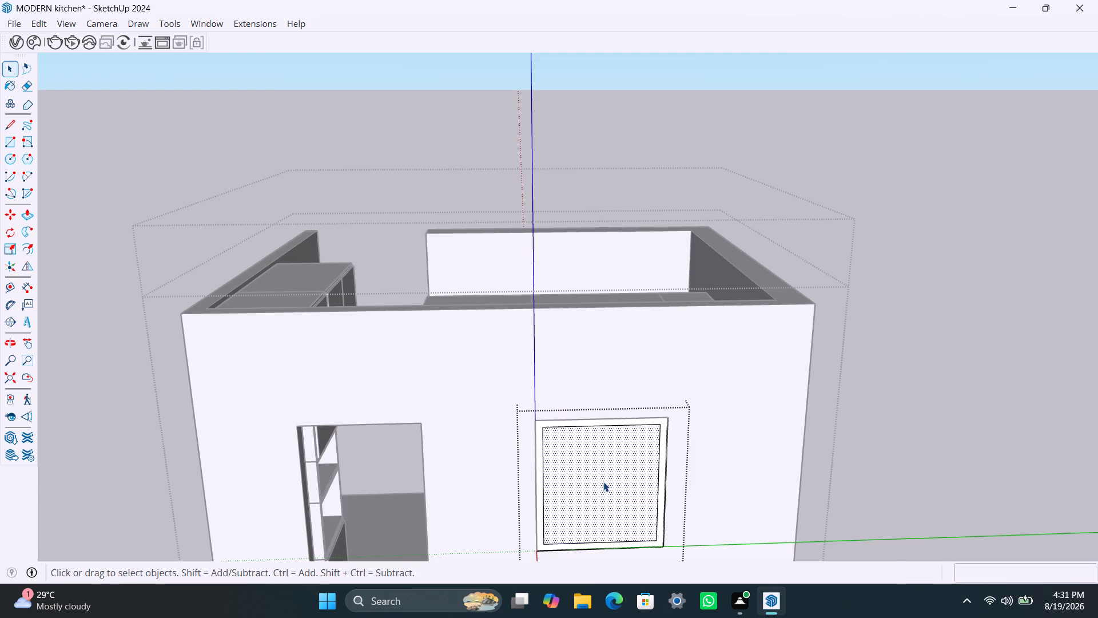
pyautogui.press('Delete')
# Extrude the window frame's face by 1.5 inches, and repeat with another 1.5 inches.
pyautogui.scroll(6, 537, 479)
pyautogui.click(540, 455)
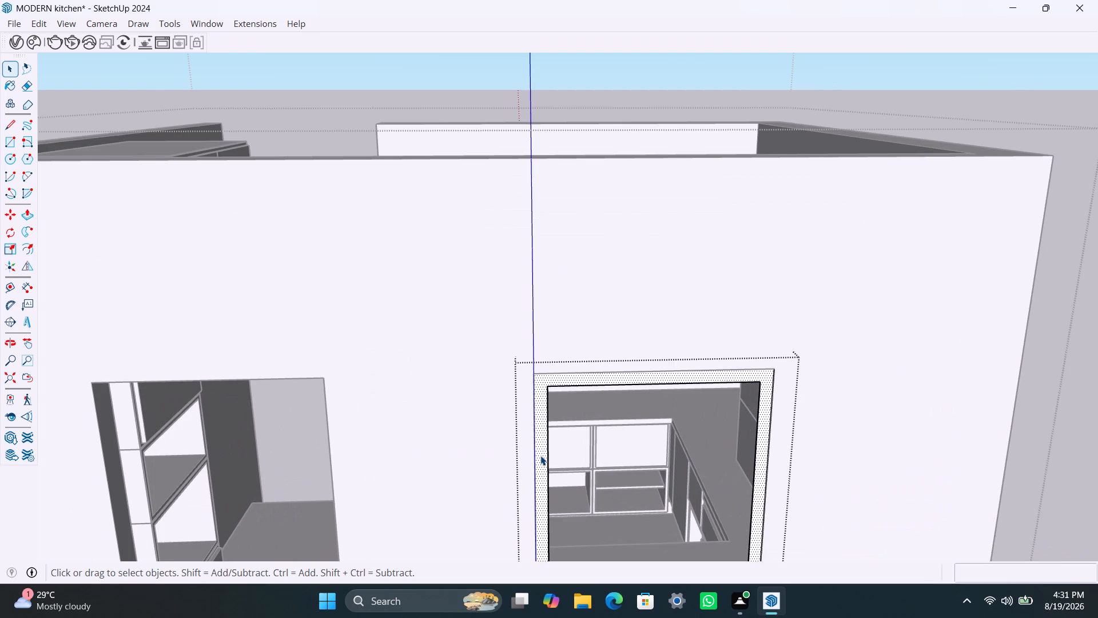
pyautogui.press('p')
pyautogui.click(540, 455)
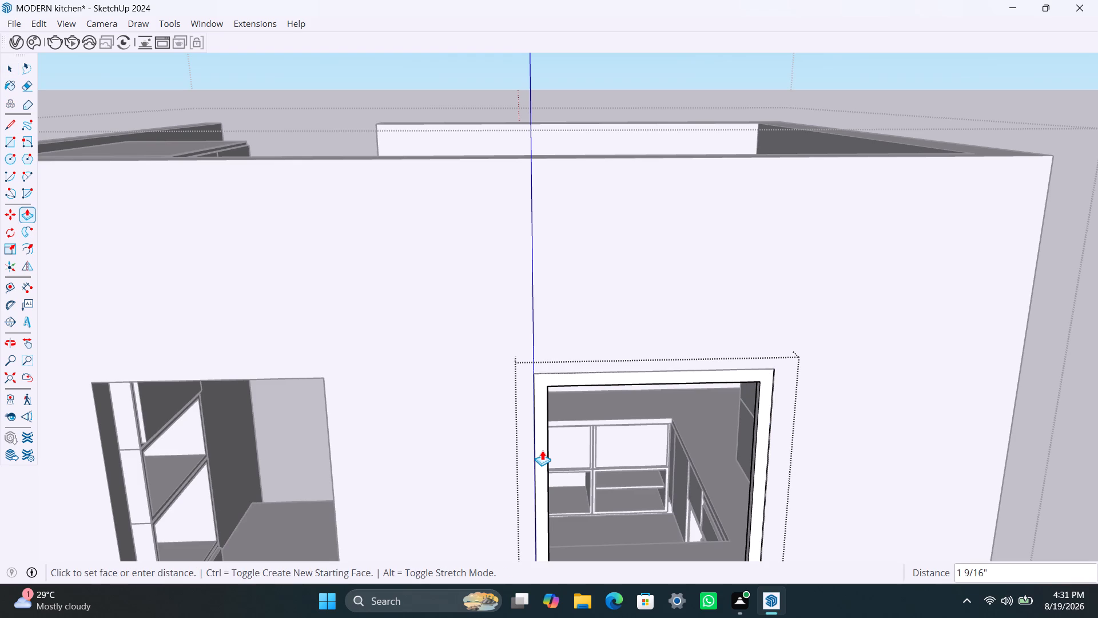
pyautogui.press('1')
pyautogui.write('.5"')
pyautogui.press('Return')
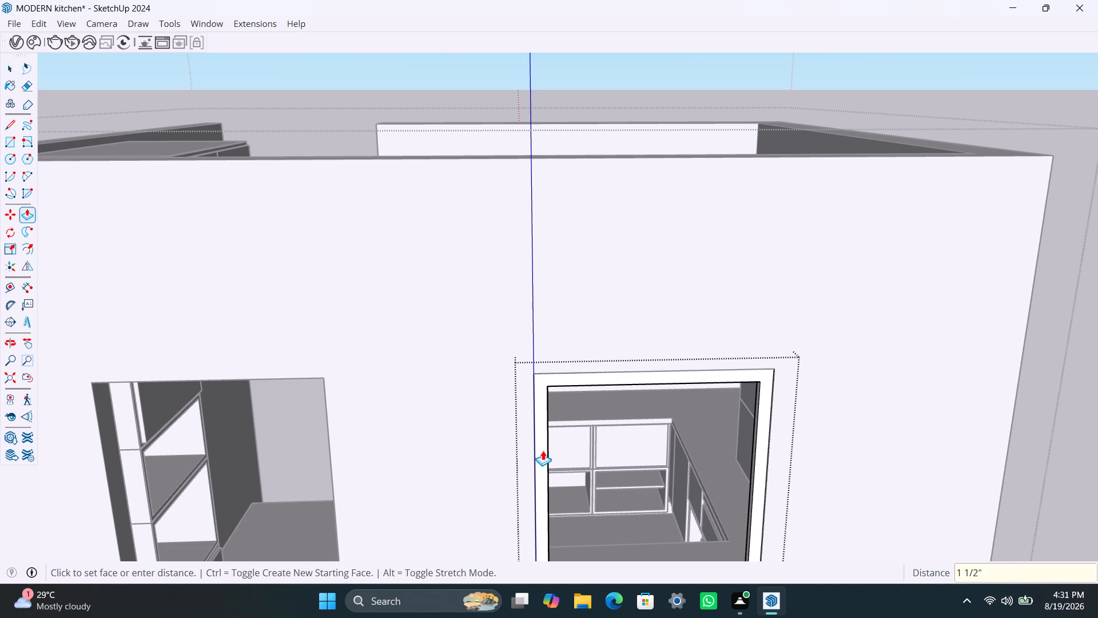
pyautogui.click(543, 477)
pyautogui.write('1.5"')
pyautogui.press('Return')
pyautogui.press('space')
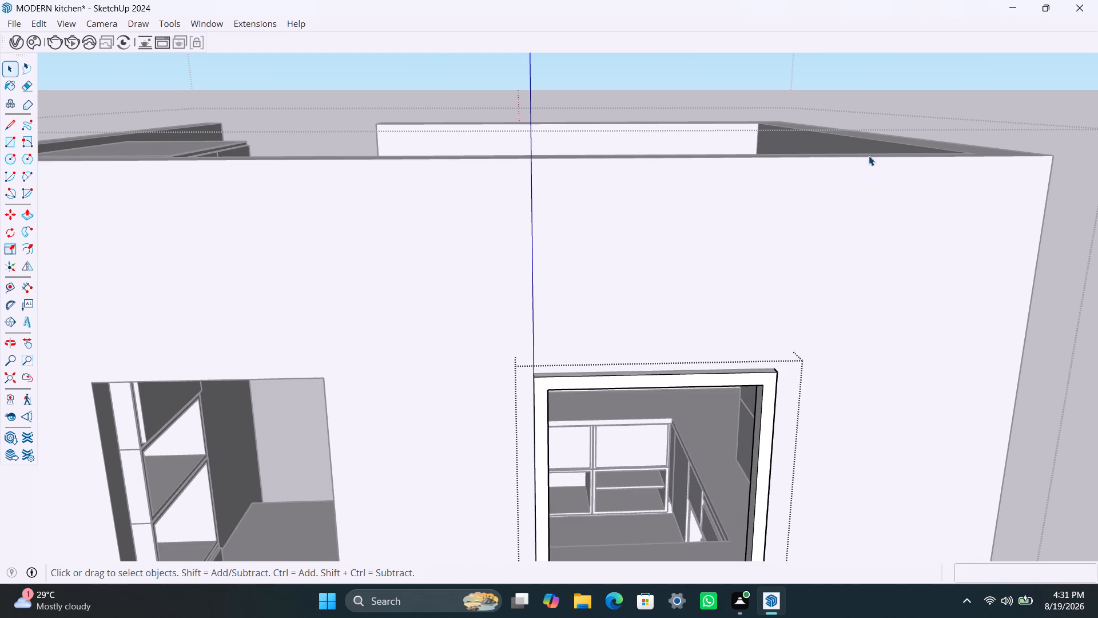
# Draw a rectangle about 1' 4" wide over half the window frame's opening, delete the other half's face and group the remaining panel.
pyautogui.scroll(-2, 757, 360)
pyautogui.moveTo(690, 405); pyautogui.dragTo(662, 395, button='middle')
pyautogui.press('r')
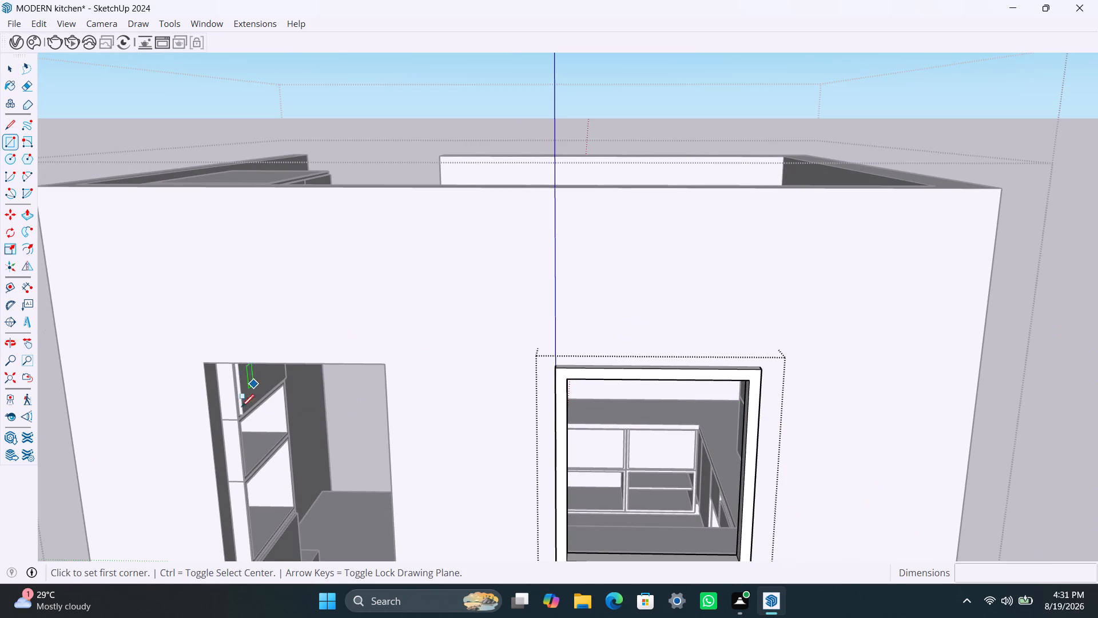
pyautogui.click(568, 378)
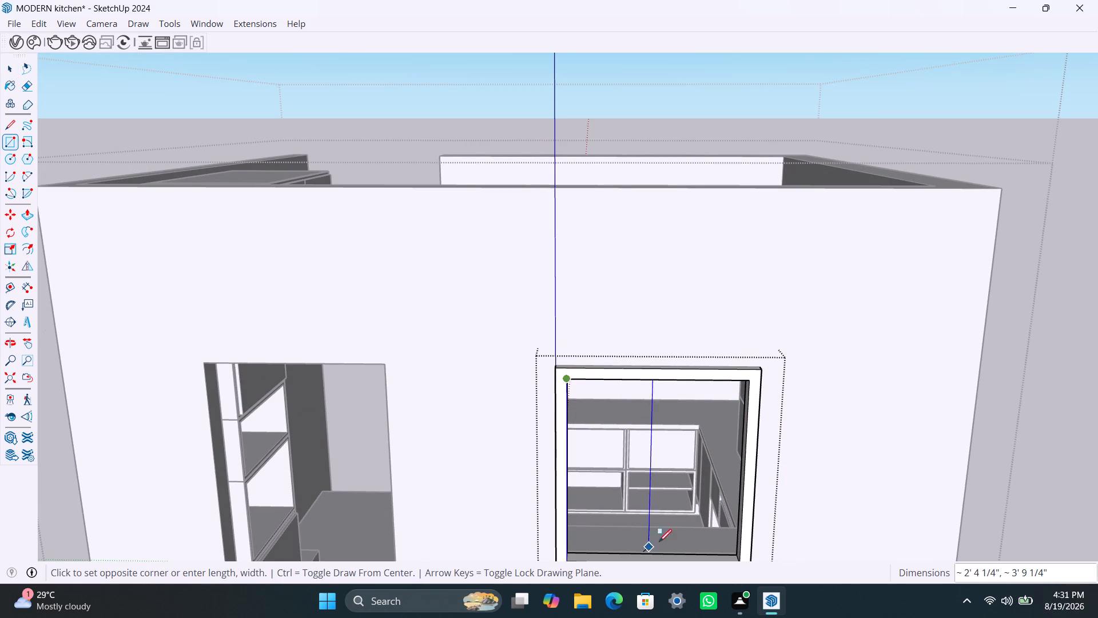
pyautogui.scroll(-3, 653, 535)
pyautogui.moveTo(653, 536); pyautogui.dragTo(654, 474, button='middle')
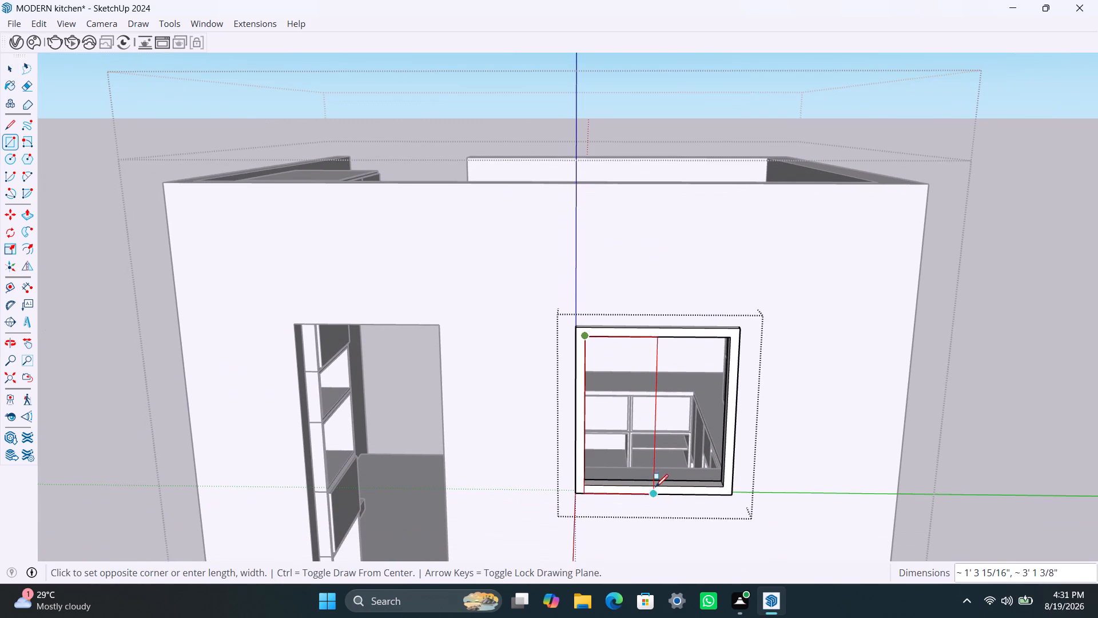
pyautogui.click(655, 484)
pyautogui.press('space')
pyautogui.click(667, 461)
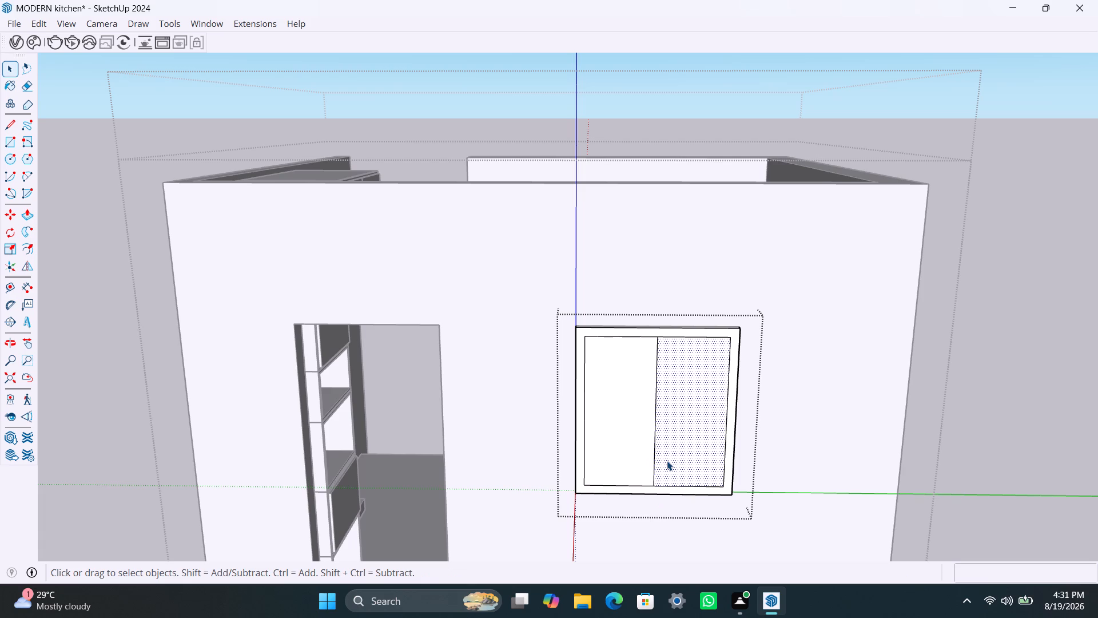
pyautogui.press('Delete')
pyautogui.click(628, 429)
pyautogui.click(627, 429)
pyautogui.rightClick(627, 429)
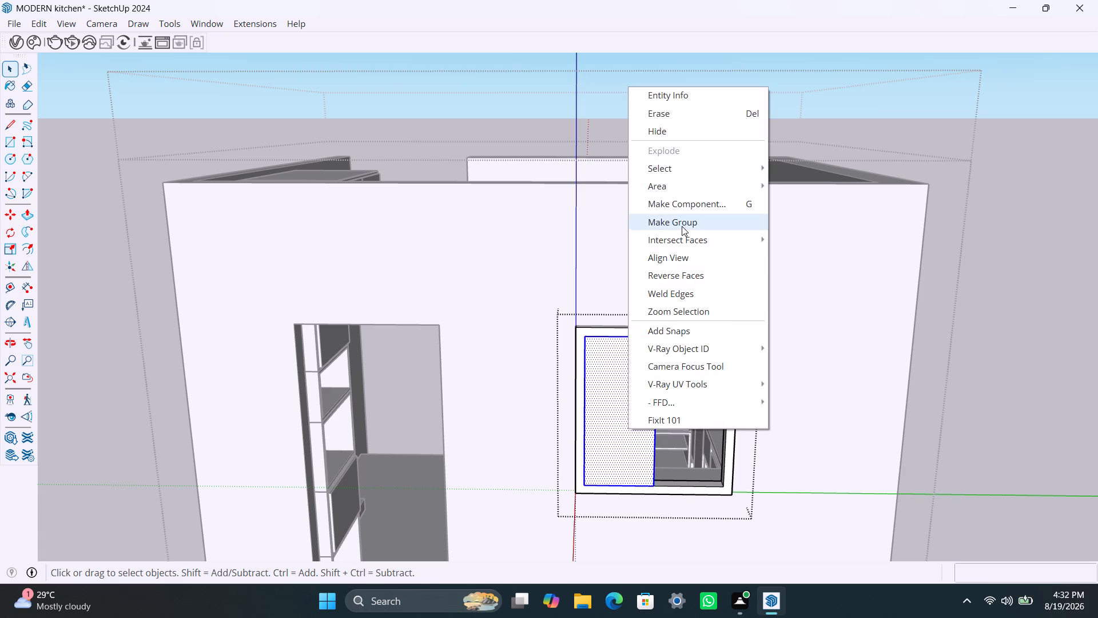
pyautogui.click(682, 226)
# Open the new panel group and extrude its face by 18 mm.
pyautogui.doubleClick(642, 395)
pyautogui.click(642, 395)
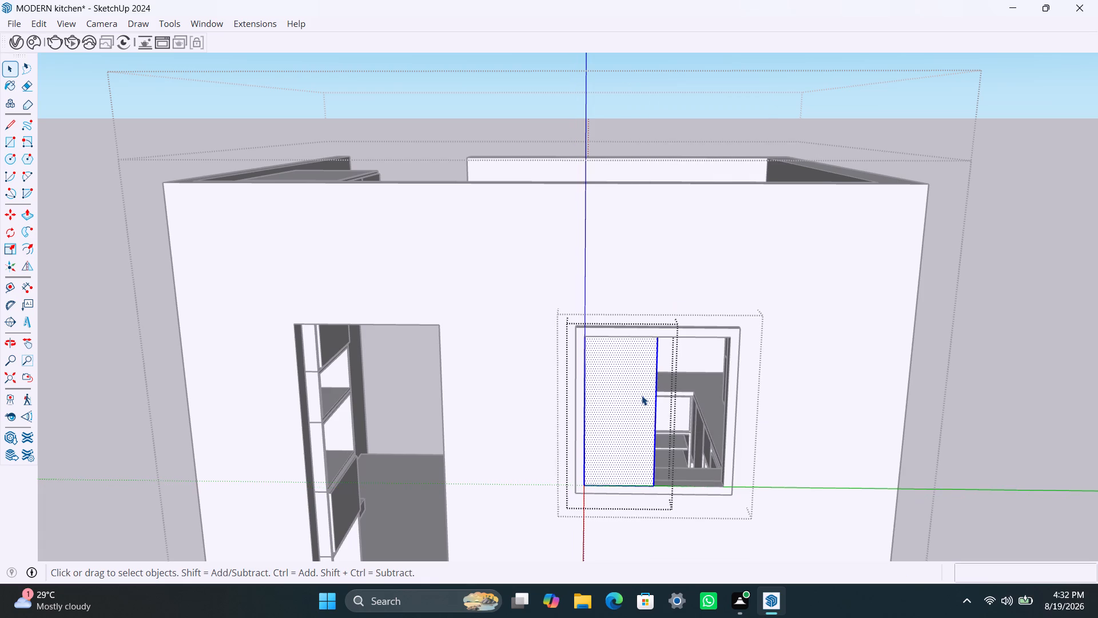
pyautogui.press('p')
pyautogui.click(642, 395)
pyautogui.write('18MM')
pyautogui.press('Return')
pyautogui.press('space')
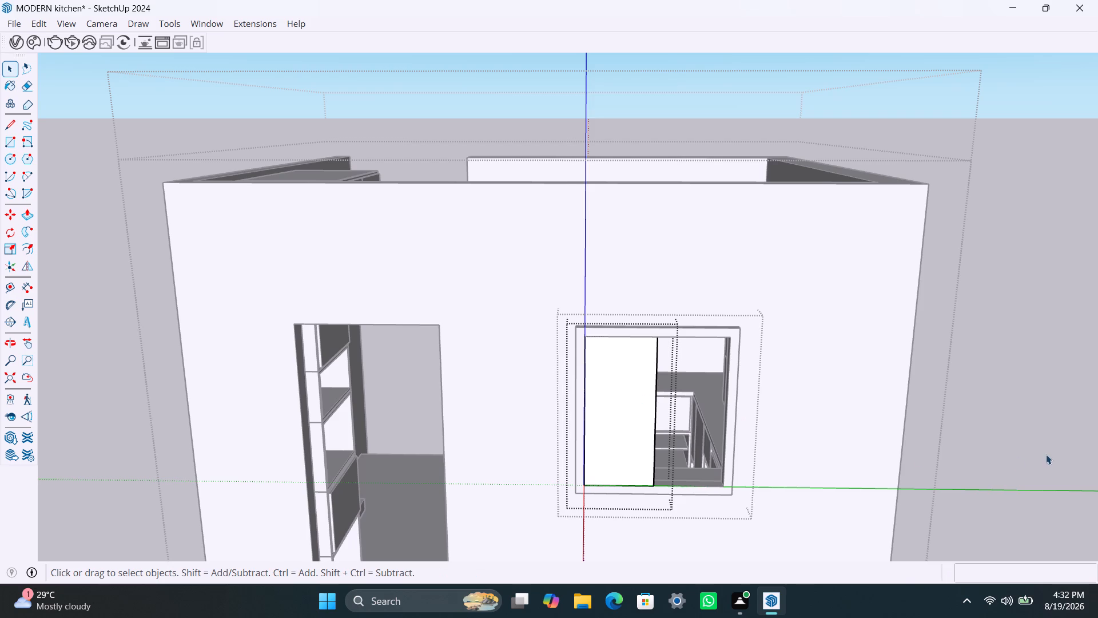
# Move the window panel about 2 1/16 inches back into the depth of the frame.
pyautogui.click(1046, 454)
pyautogui.scroll(6, 667, 471)
pyautogui.click(636, 481)
pyautogui.scroll(4, 655, 491)
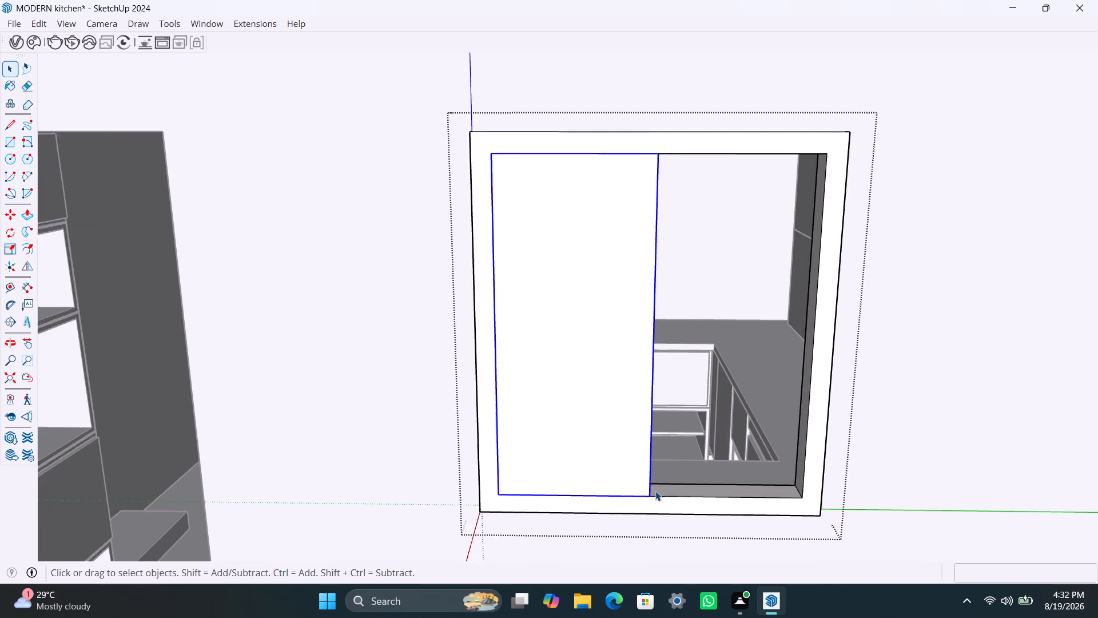
pyautogui.press('m')
pyautogui.click(645, 494)
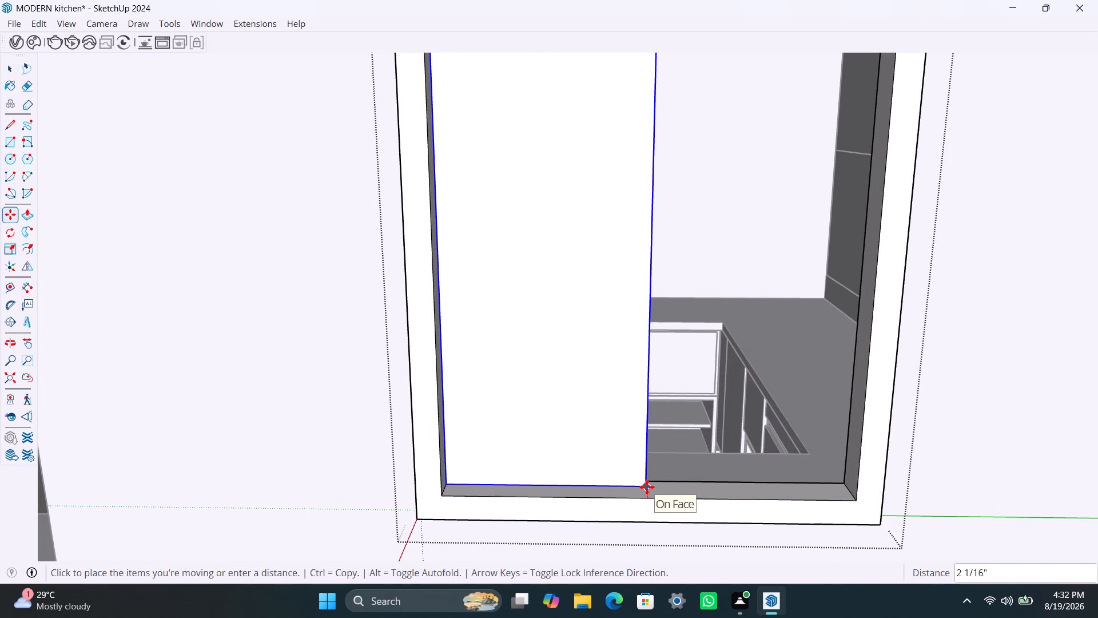
pyautogui.click(647, 487)
# Copy the panel sideways to the frame's opposite lower inner corner, covering the other half of the window.
pyautogui.press('m')
pyautogui.click(647, 487)
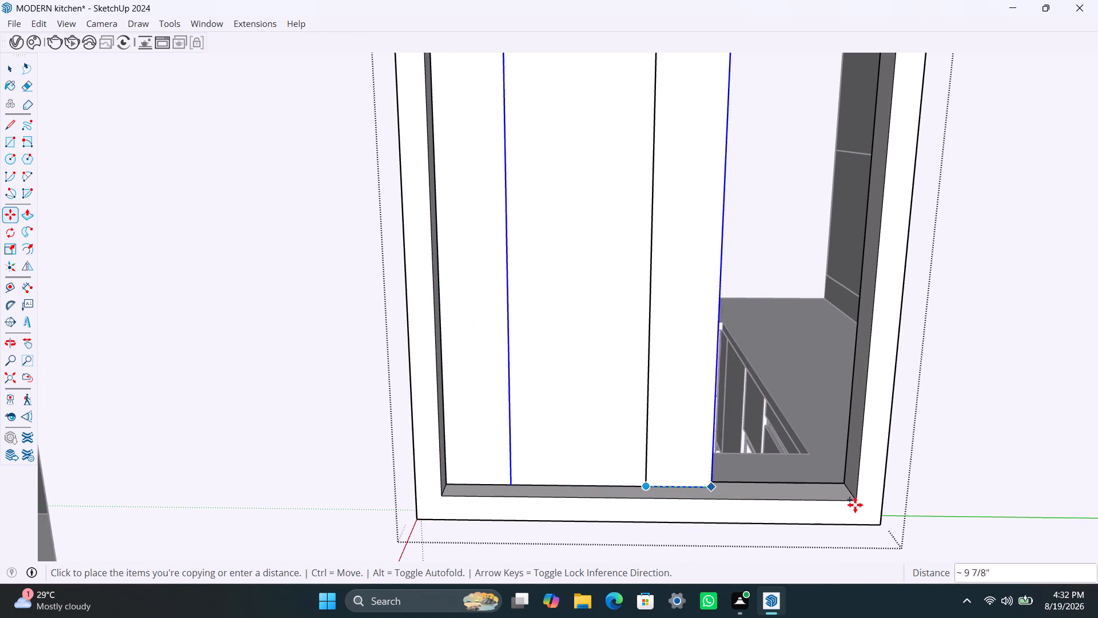
pyautogui.click(858, 501)
# Move the copied panel about 1 3/8 inches so its back corner meets the first panel's front corner, and leave the groups.
pyautogui.scroll(4, 674, 478)
pyautogui.moveTo(639, 483); pyautogui.dragTo(654, 493, button='middle')
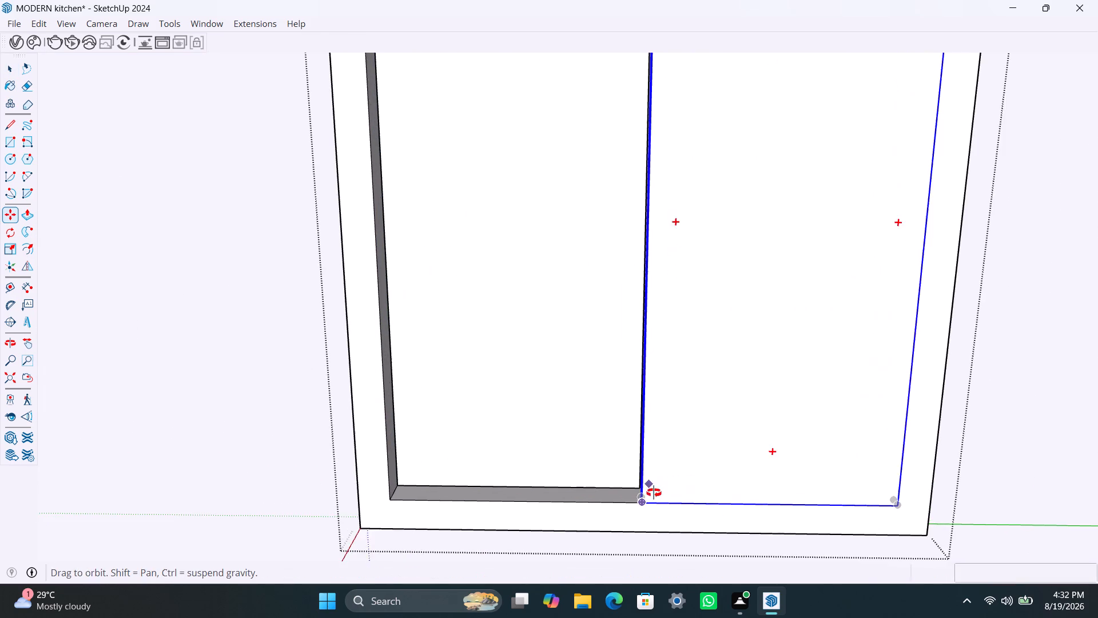
pyautogui.moveTo(654, 493); pyautogui.dragTo(676, 501, button='middle')
pyautogui.scroll(15, 639, 500)
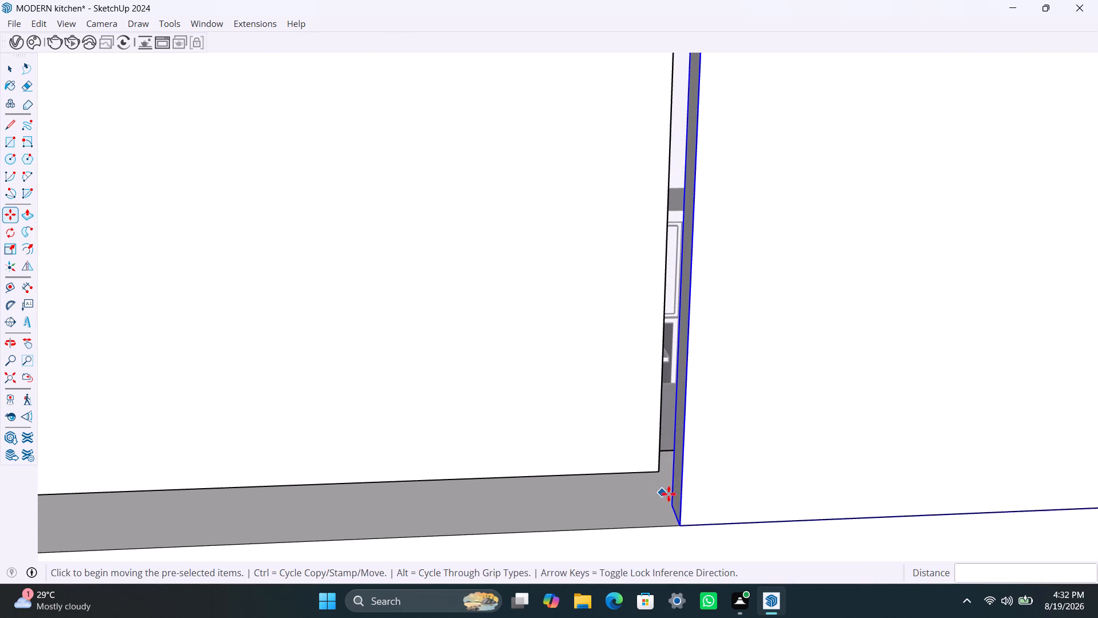
pyautogui.click(669, 502)
pyautogui.click(661, 469)
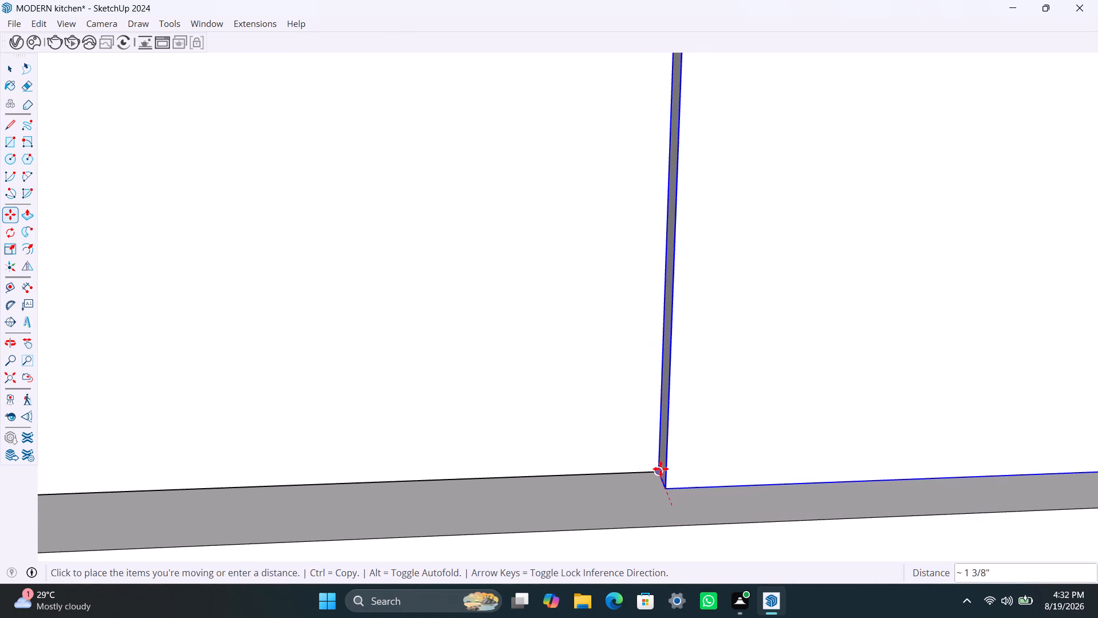
pyautogui.scroll(-20, 602, 485)
pyautogui.scroll(-15, 602, 485)
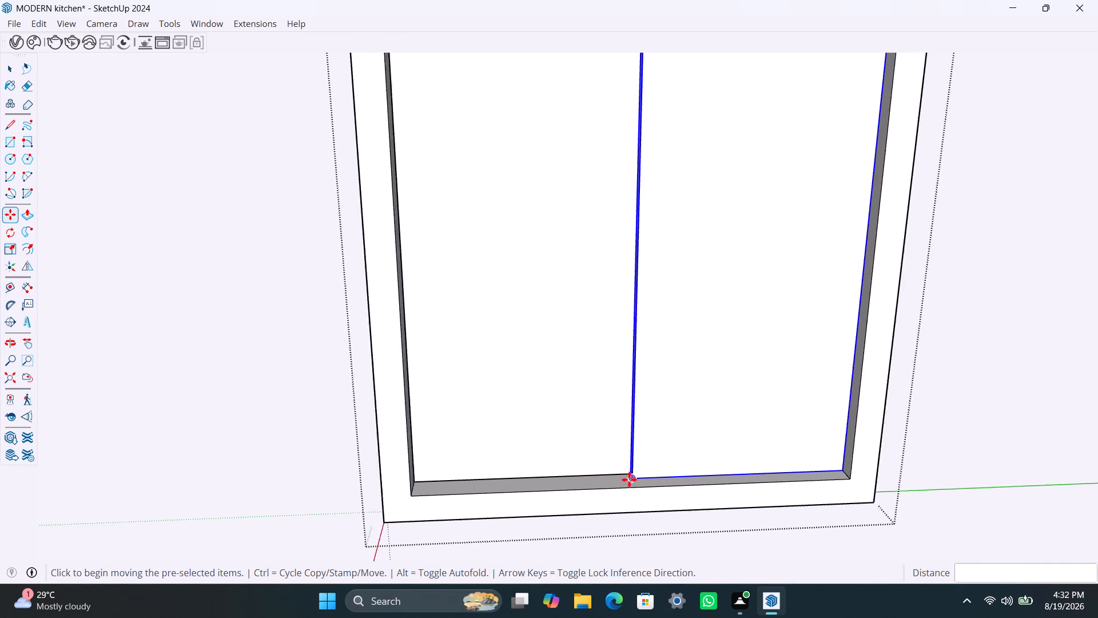
pyautogui.scroll(-6, 629, 480)
pyautogui.scroll(-13, 628, 434)
pyautogui.press('space')
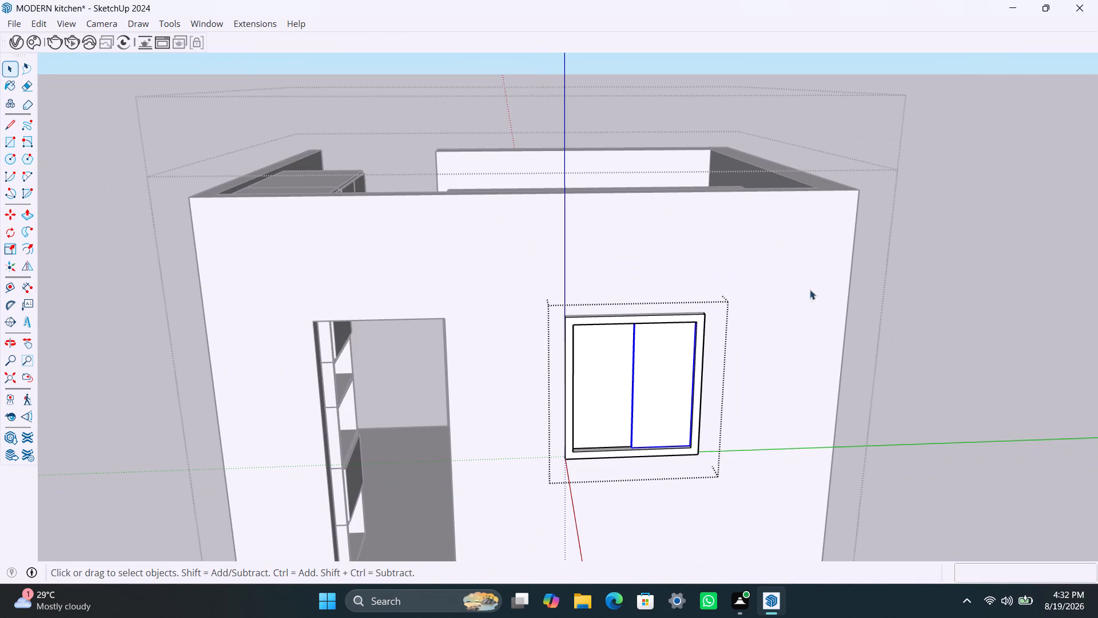
pyautogui.click(918, 288)
pyautogui.click(1008, 317)
pyautogui.scroll(-6, 785, 379)
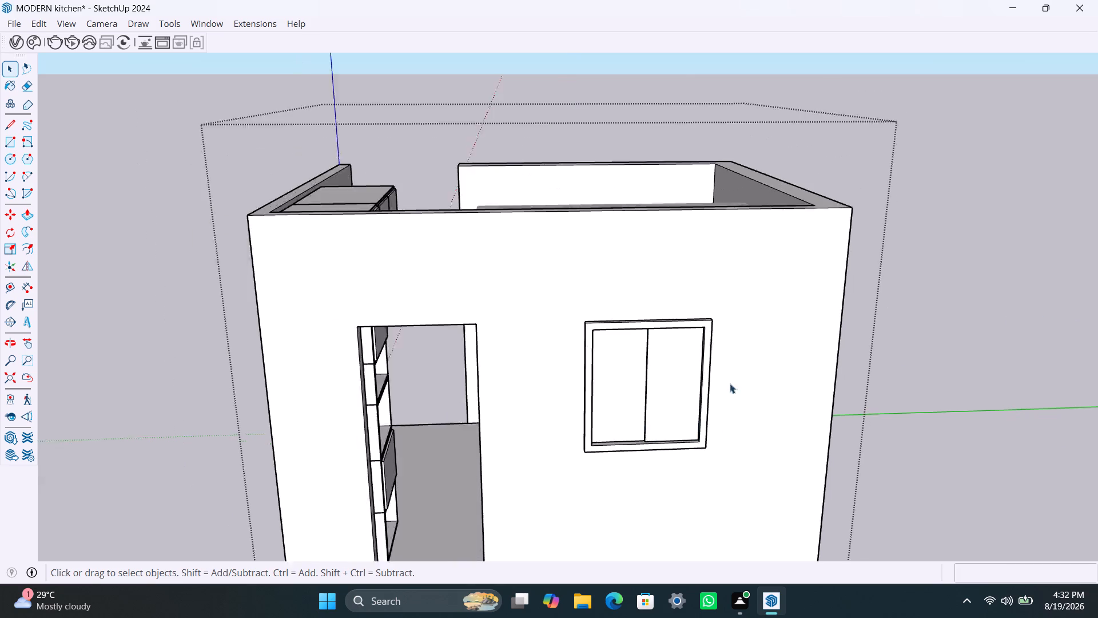
pyautogui.click(974, 304)
# Examine the window and cabinets from inside the kitchen and return to the outer wall with the door opening.
pyautogui.scroll(-5, 651, 375)
pyautogui.moveTo(543, 379); pyautogui.dragTo(1005, 426, button='middle')
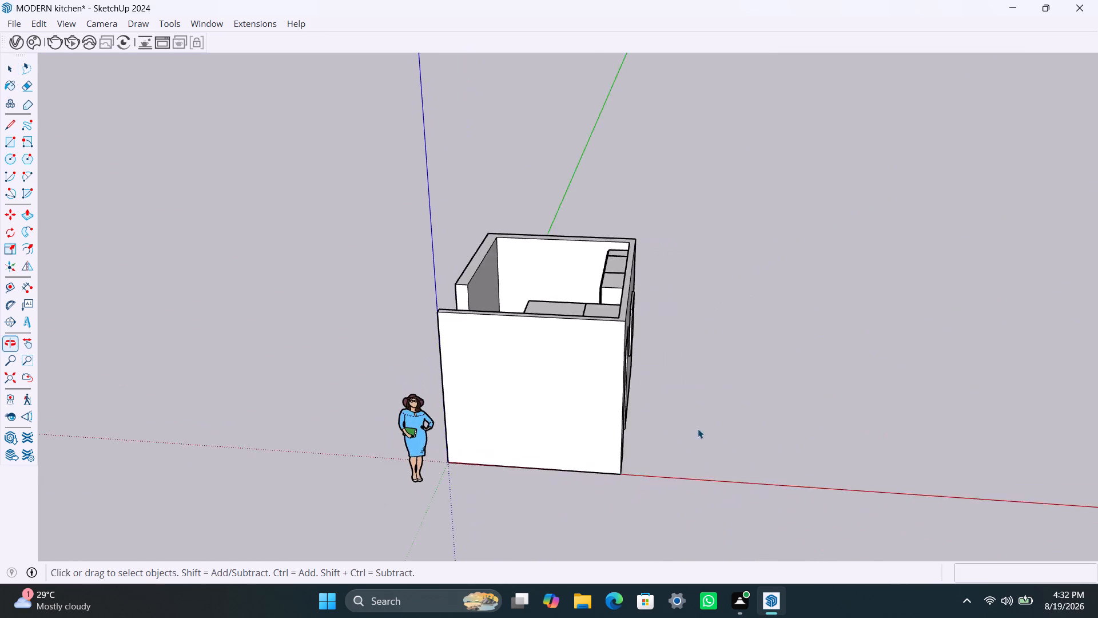
pyautogui.scroll(-4, 624, 395)
pyautogui.moveTo(553, 407); pyautogui.dragTo(838, 387, button='middle')
pyautogui.scroll(4, 588, 326)
pyautogui.moveTo(588, 357); pyautogui.dragTo(741, 375, button='middle')
pyautogui.scroll(3, 593, 299)
pyautogui.moveTo(593, 332); pyautogui.dragTo(617, 422, button='middle')
pyautogui.scroll(9, 587, 339)
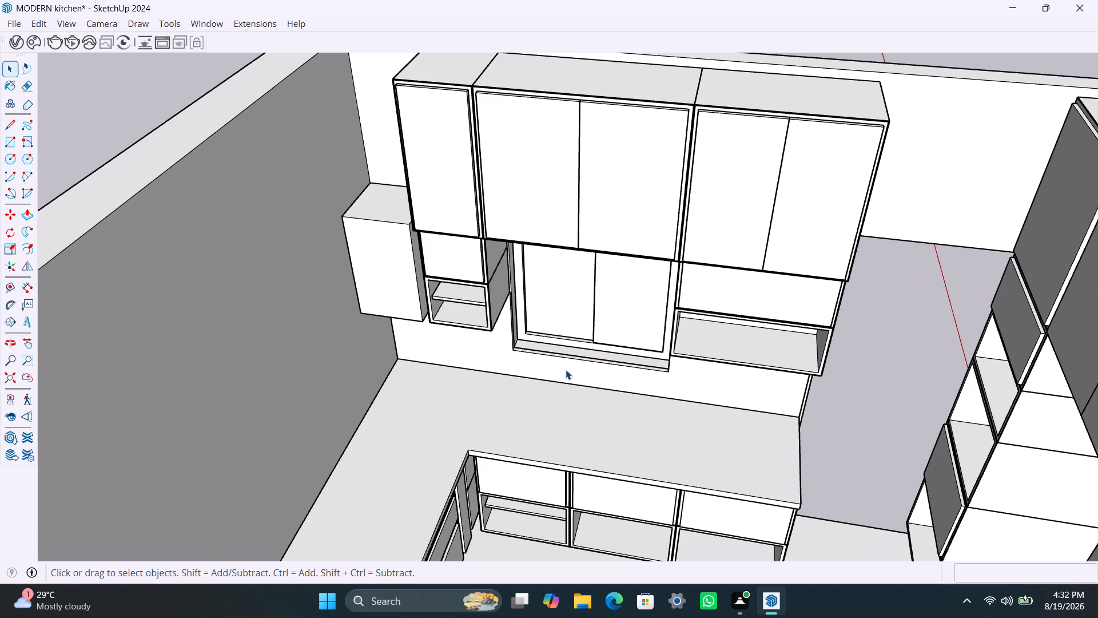
pyautogui.scroll(-4, 559, 375)
pyautogui.scroll(-3, 487, 346)
pyautogui.moveTo(559, 389); pyautogui.dragTo(503, 364, button='middle')
pyautogui.scroll(-3, 616, 450)
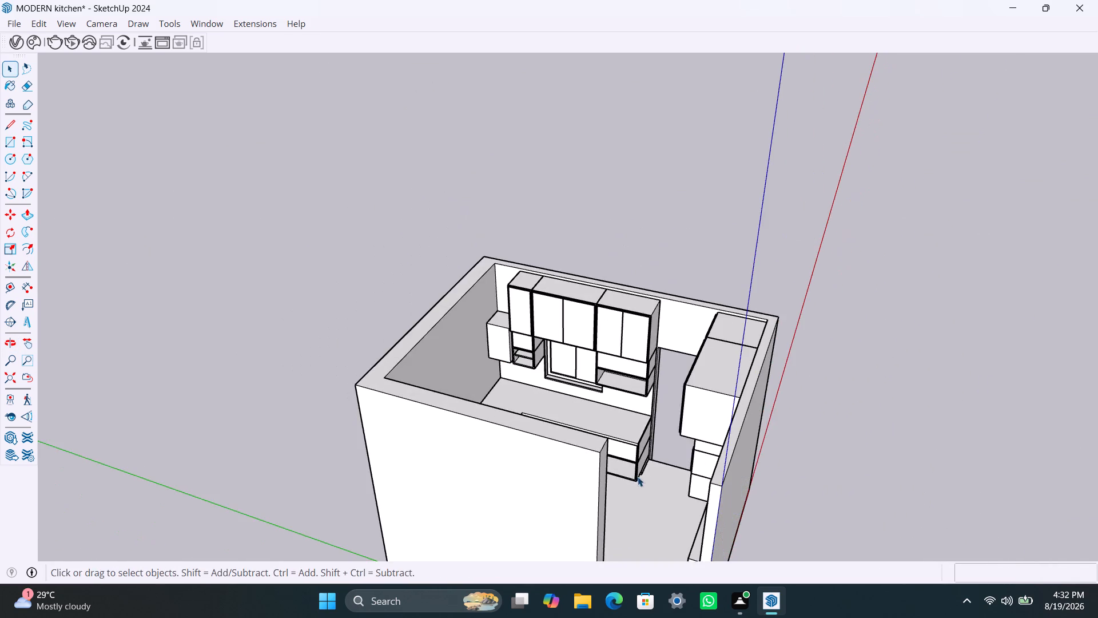
pyautogui.moveTo(638, 477); pyautogui.dragTo(679, 477, button='middle')
pyautogui.scroll(3, 690, 412)
pyautogui.keyDown('shift'); pyautogui.moveTo(657, 405); pyautogui.dragTo(555, 443, button='middle'); pyautogui.keyUp('shift')
pyautogui.scroll(3, 557, 468)
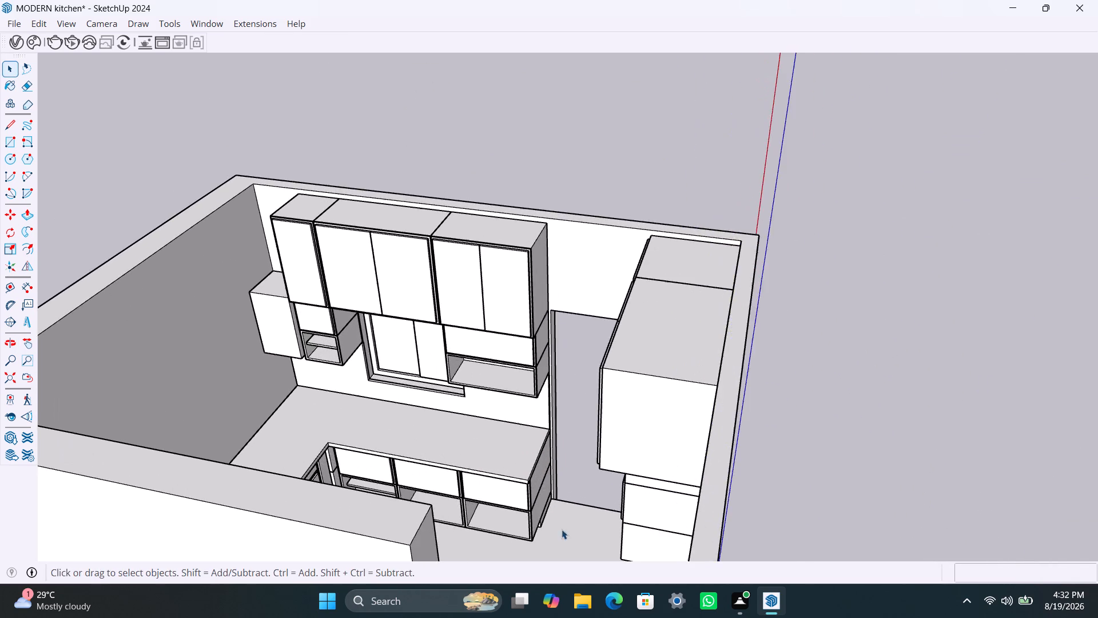
pyautogui.moveTo(562, 530); pyautogui.dragTo(592, 534, button='middle')
pyautogui.scroll(4, 563, 440)
pyautogui.moveTo(563, 441); pyautogui.dragTo(541, 448, button='middle')
pyautogui.scroll(3, 532, 427)
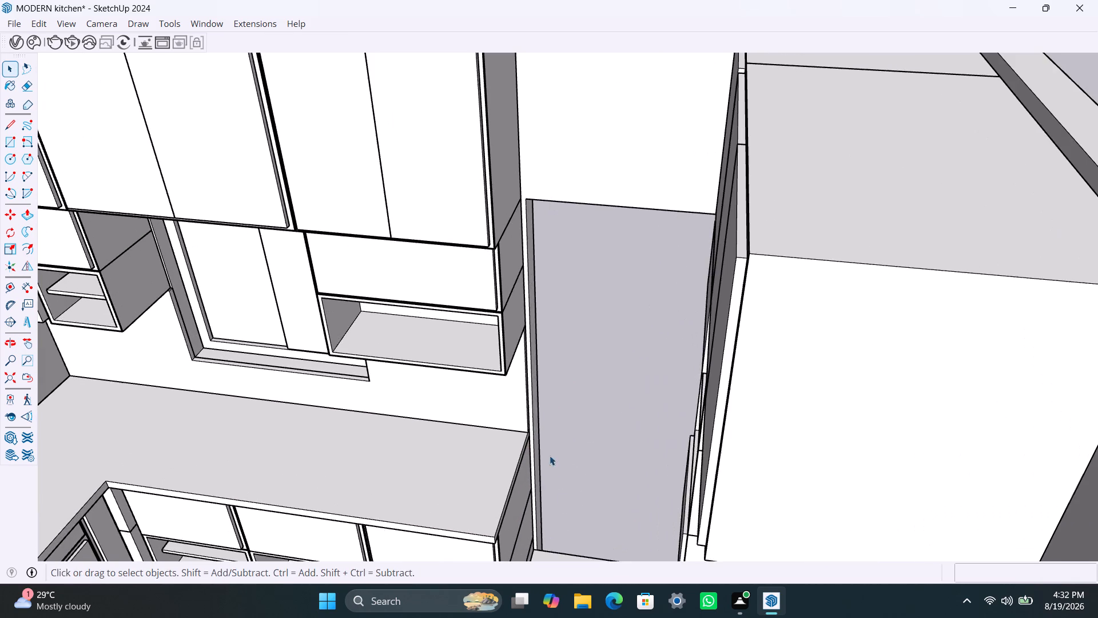
pyautogui.moveTo(563, 498); pyautogui.dragTo(323, 454, button='middle')
pyautogui.scroll(-9, 640, 425)
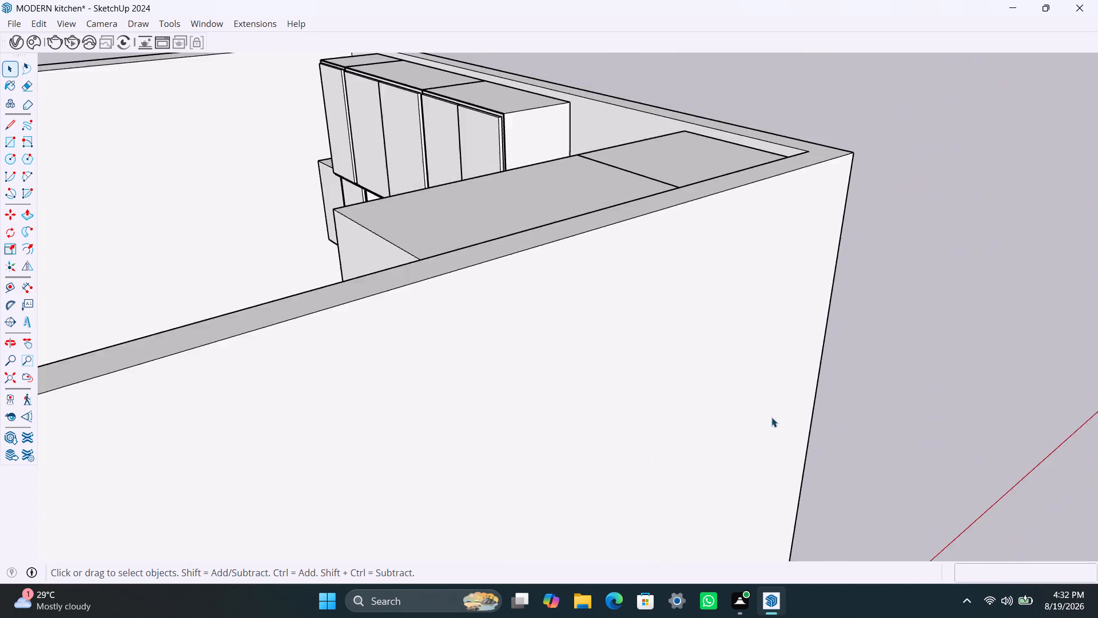
pyautogui.scroll(-13, 771, 417)
pyautogui.moveTo(877, 398); pyautogui.dragTo(234, 387, button='middle')
pyautogui.scroll(-3, 380, 451)
pyautogui.moveTo(336, 465); pyautogui.dragTo(311, 459, button='middle')
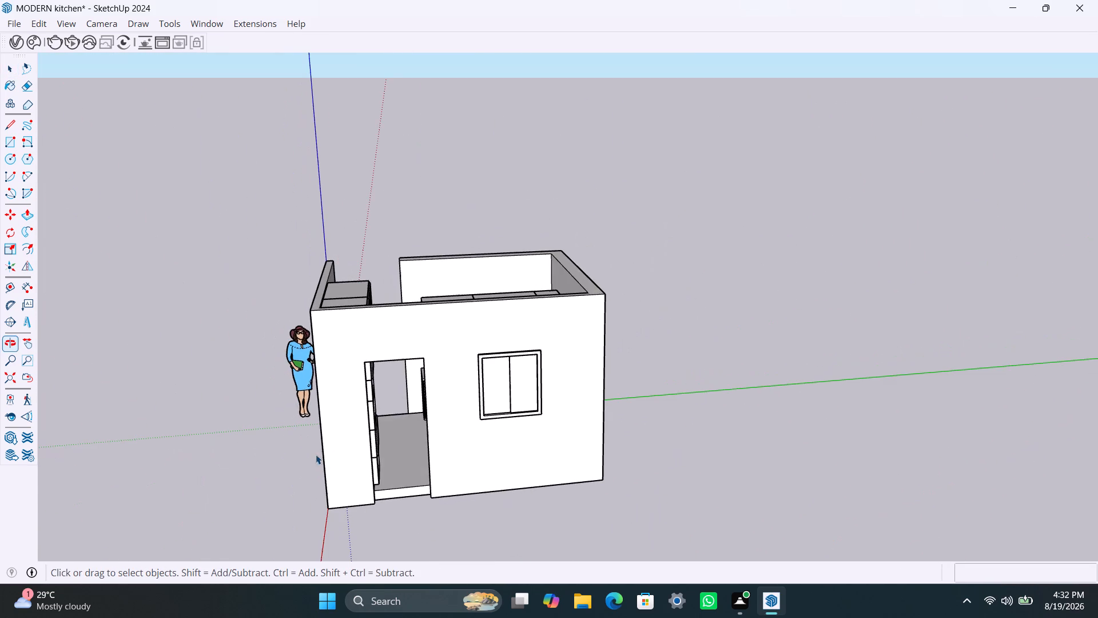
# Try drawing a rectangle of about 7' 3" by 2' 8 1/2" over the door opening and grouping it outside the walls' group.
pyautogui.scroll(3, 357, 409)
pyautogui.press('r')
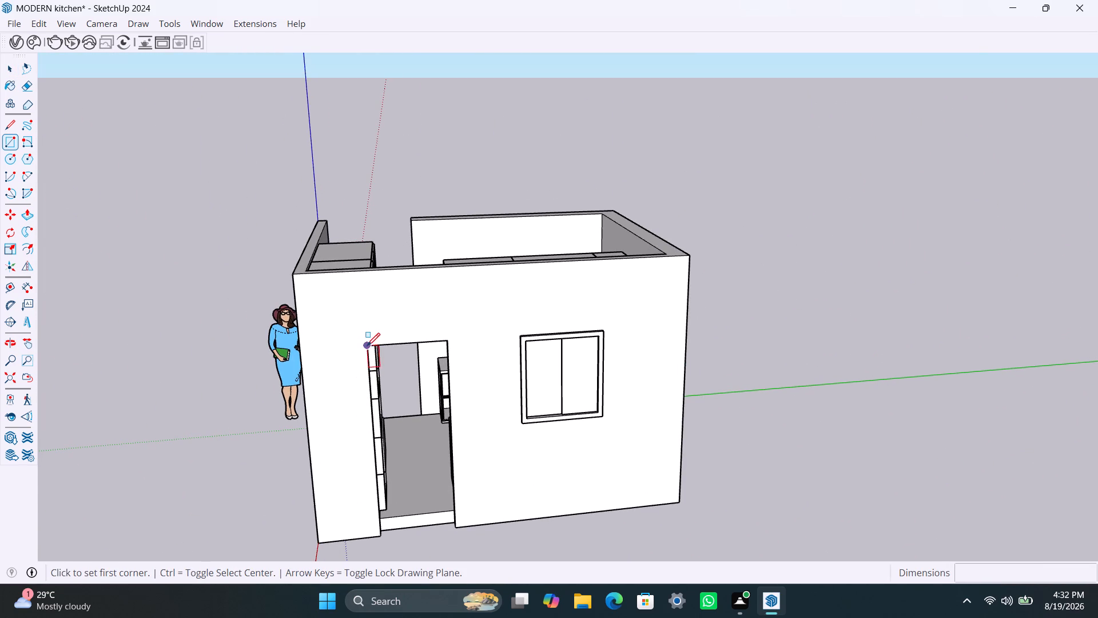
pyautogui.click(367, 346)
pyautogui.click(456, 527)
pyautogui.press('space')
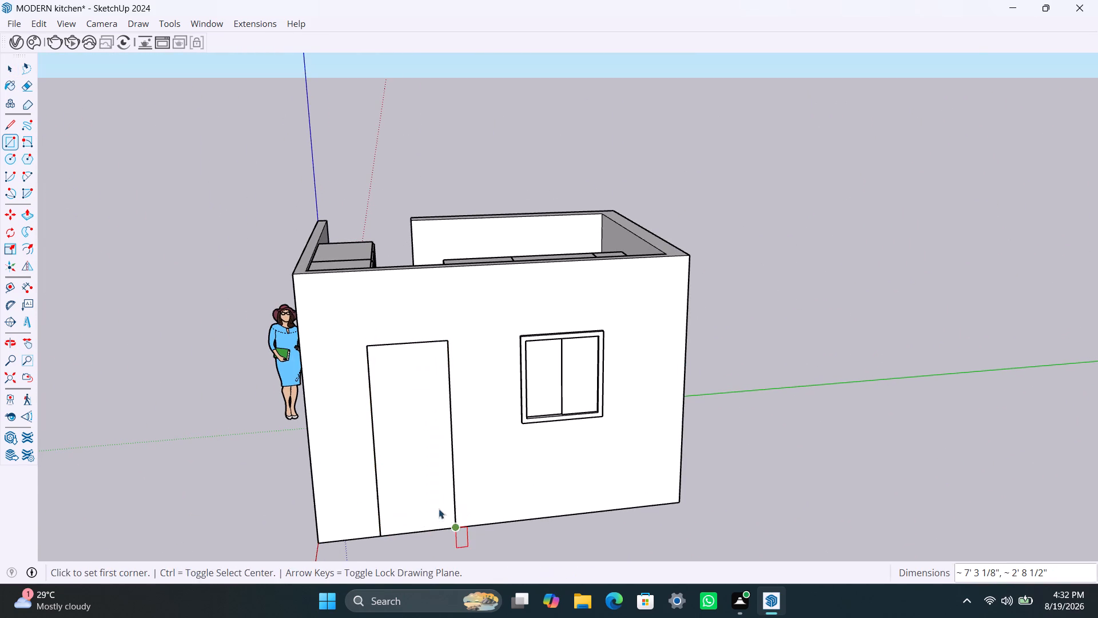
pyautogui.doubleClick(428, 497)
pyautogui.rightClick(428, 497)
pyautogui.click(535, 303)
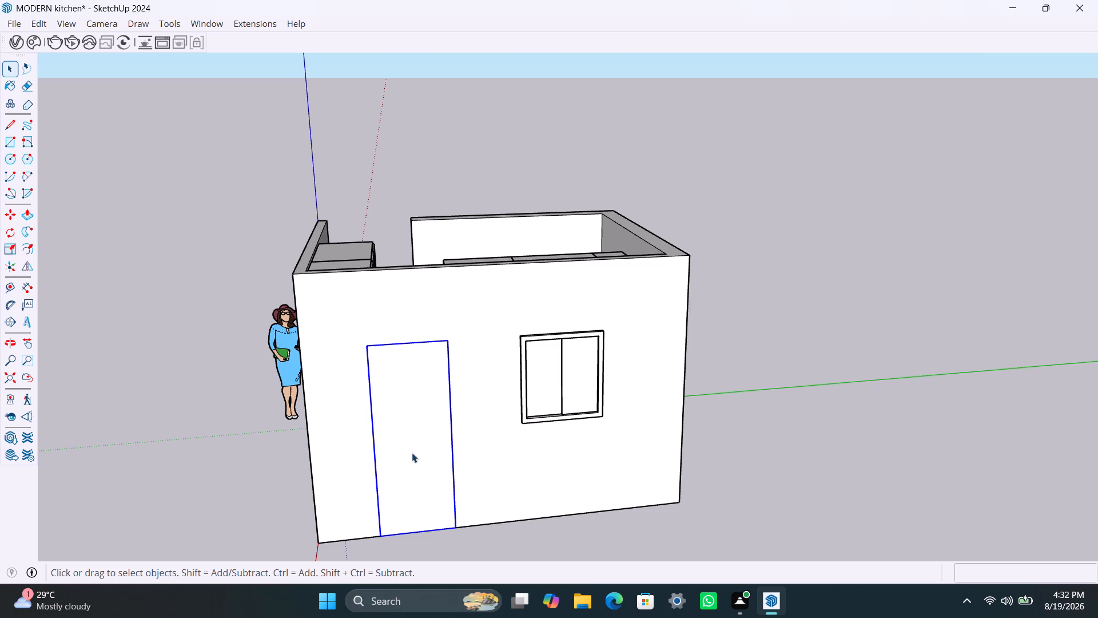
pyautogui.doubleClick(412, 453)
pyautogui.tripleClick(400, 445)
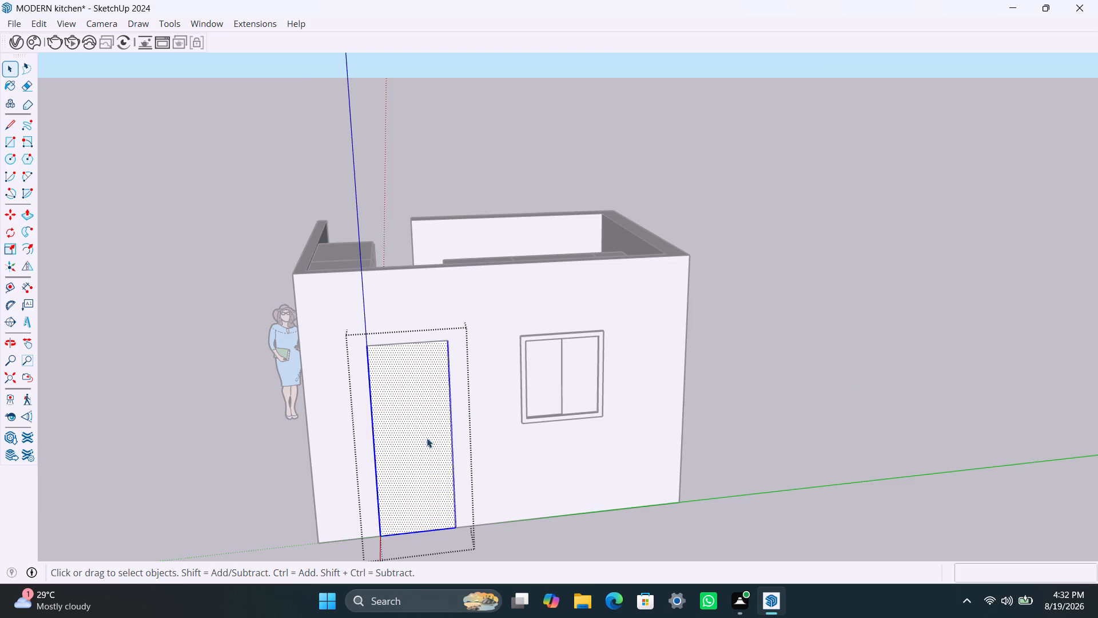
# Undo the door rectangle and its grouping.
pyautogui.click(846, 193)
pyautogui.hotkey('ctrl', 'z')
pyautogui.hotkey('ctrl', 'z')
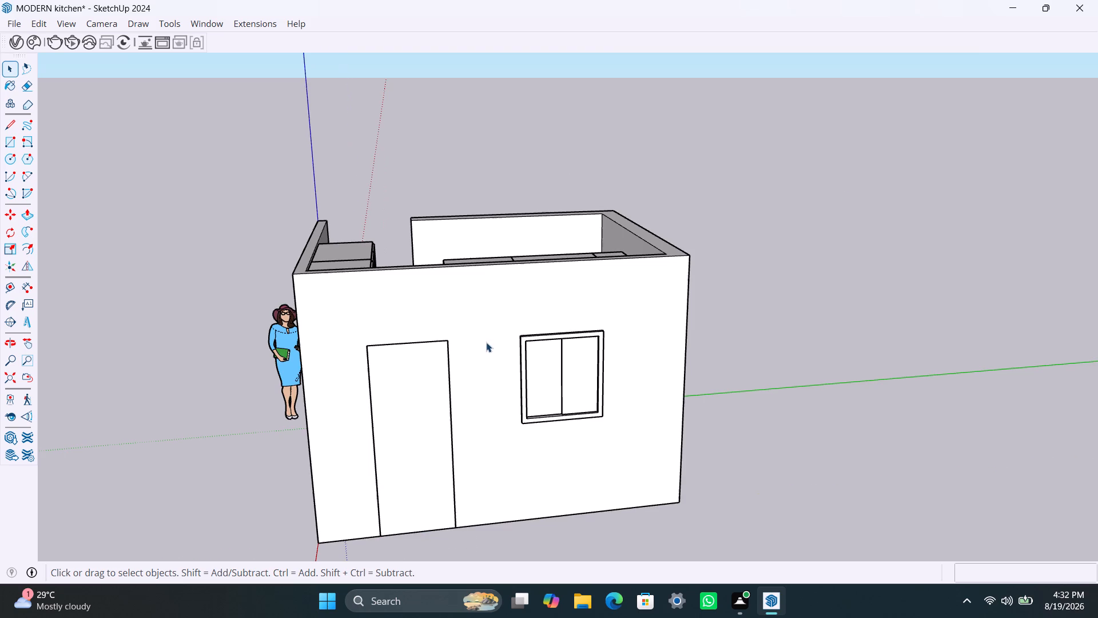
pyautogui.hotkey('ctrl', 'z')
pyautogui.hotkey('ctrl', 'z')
# Open the walls' nested group, draw a rectangle filling the door opening and make it a group.
pyautogui.click(431, 314)
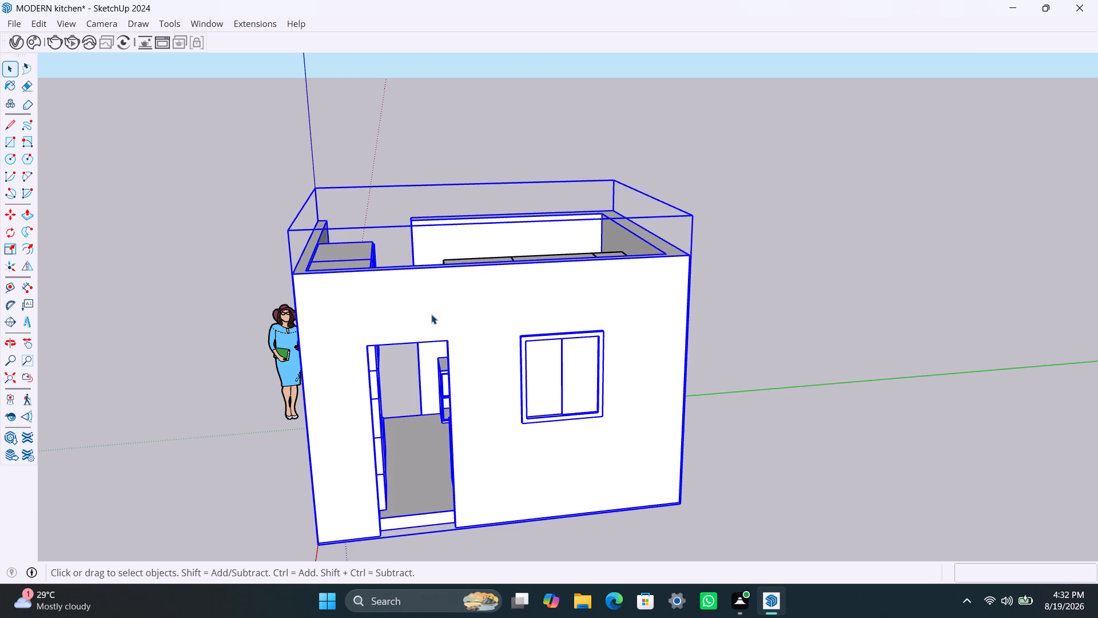
pyautogui.doubleClick(431, 314)
pyautogui.click(431, 314)
pyautogui.click(425, 315)
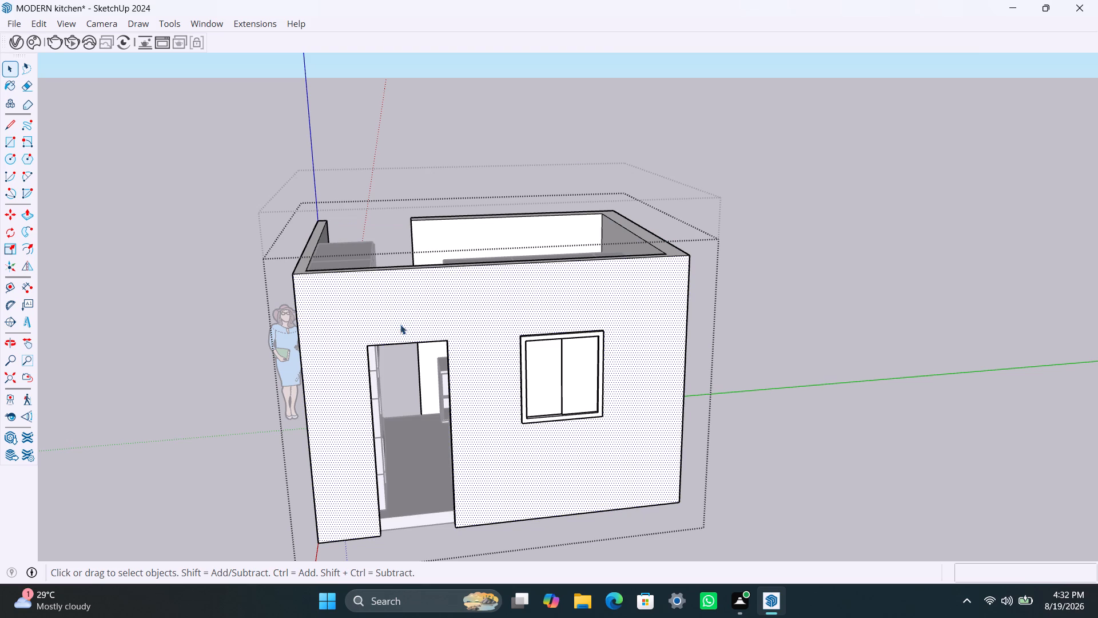
pyautogui.press('r')
pyautogui.click(370, 343)
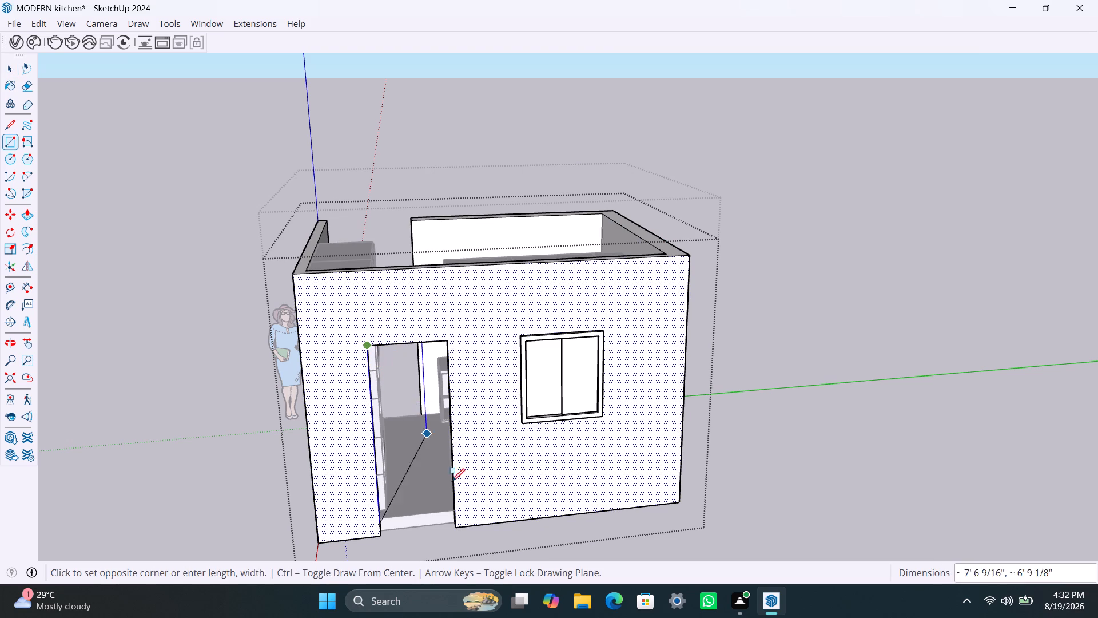
pyautogui.click(453, 525)
pyautogui.press('space')
pyautogui.doubleClick(419, 481)
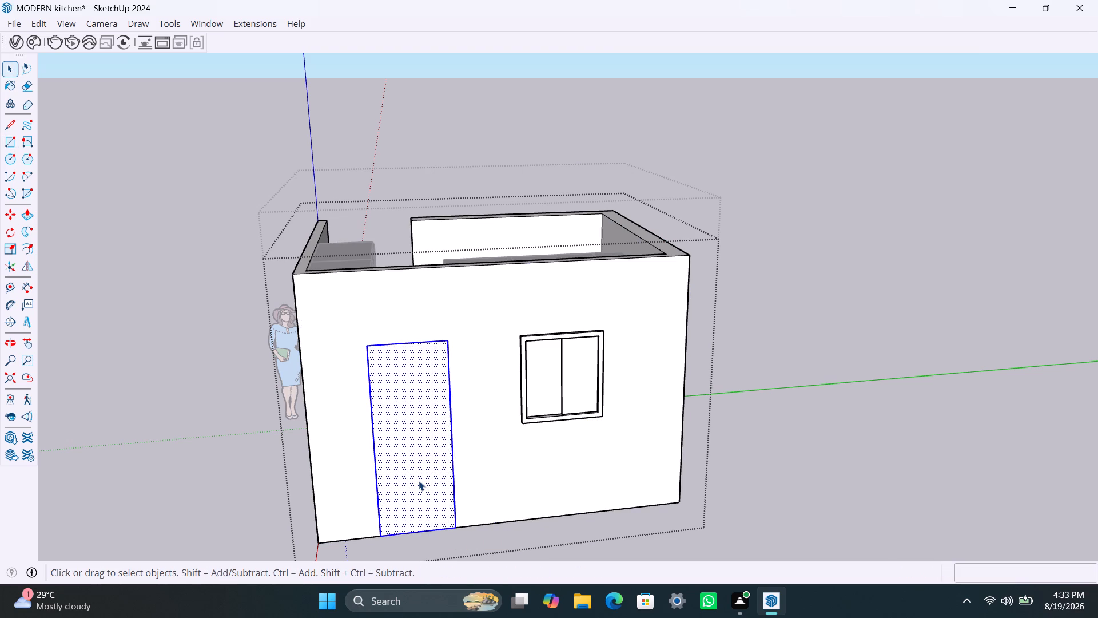
pyautogui.rightClick(419, 481)
pyautogui.click(496, 278)
# Open the door group and offset its outline inward by 2 inches.
pyautogui.tripleClick(410, 480)
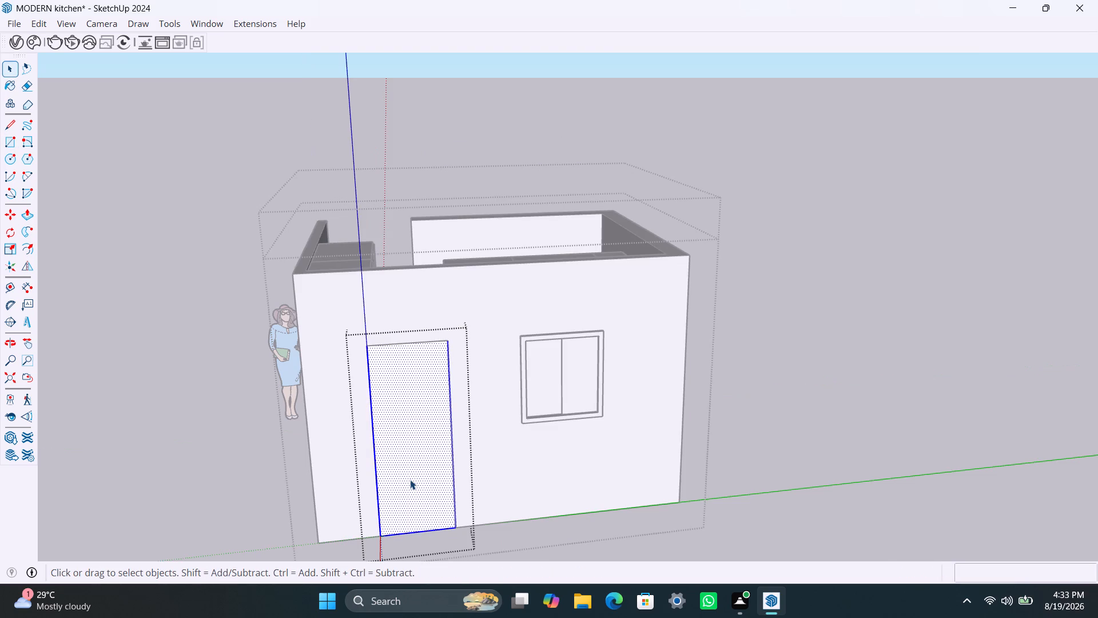
pyautogui.press('f')
pyautogui.click(392, 456)
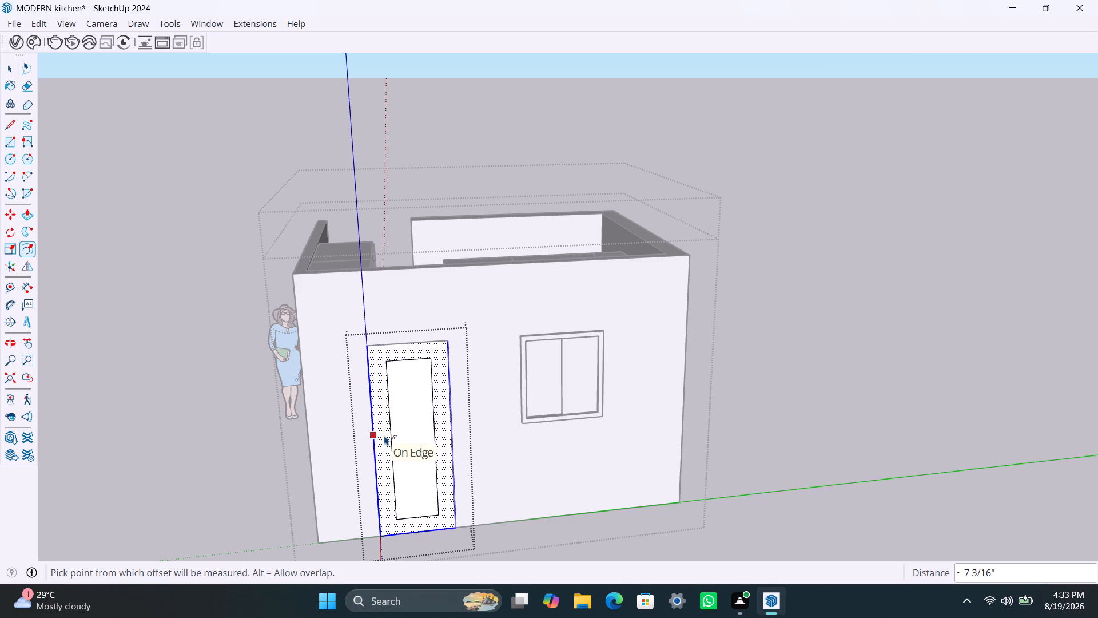
pyautogui.write('2"')
pyautogui.press('Return')
pyautogui.press('space')
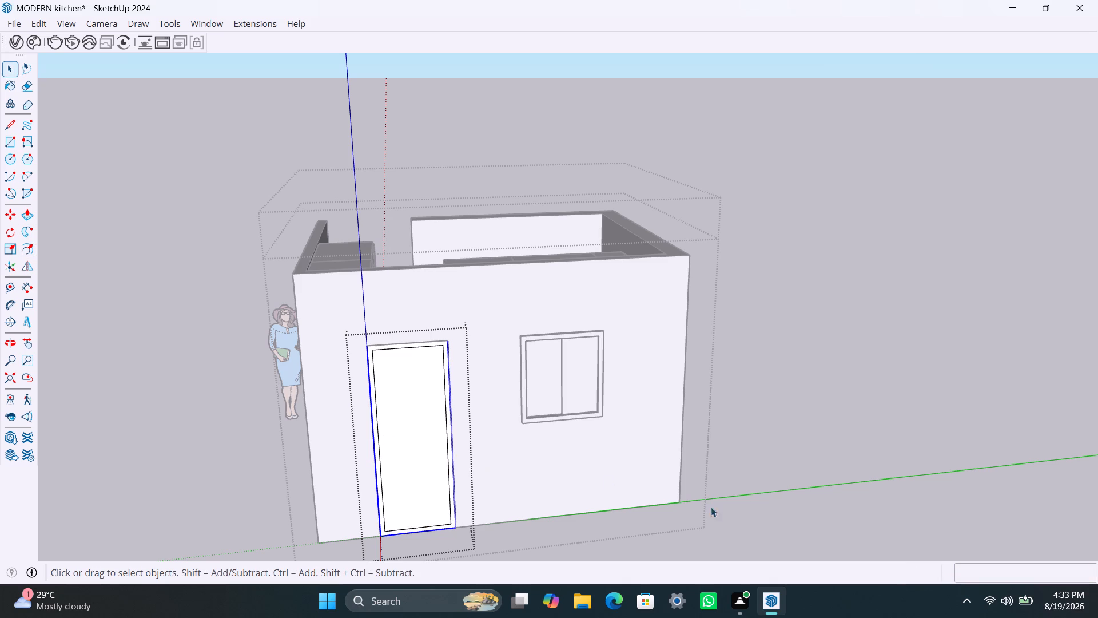
# Reopen the door group and delete the face inside the offset outline, leaving only the frame border.
pyautogui.click(768, 434)
pyautogui.scroll(2, 413, 445)
pyautogui.click(430, 501)
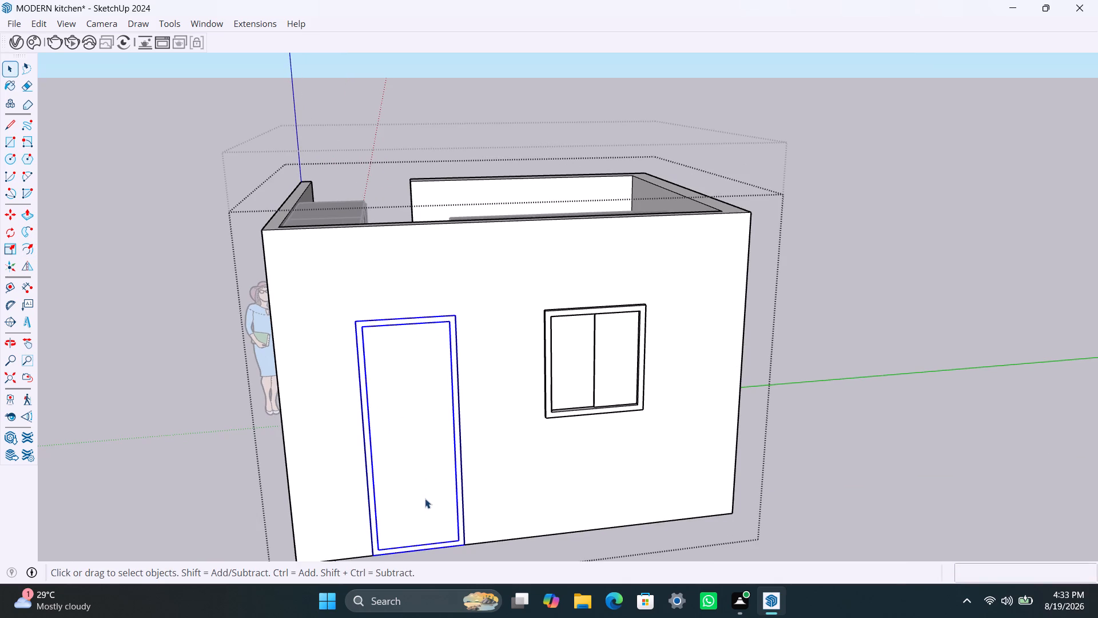
pyautogui.click(425, 495)
pyautogui.doubleClick(416, 471)
pyautogui.click(416, 455)
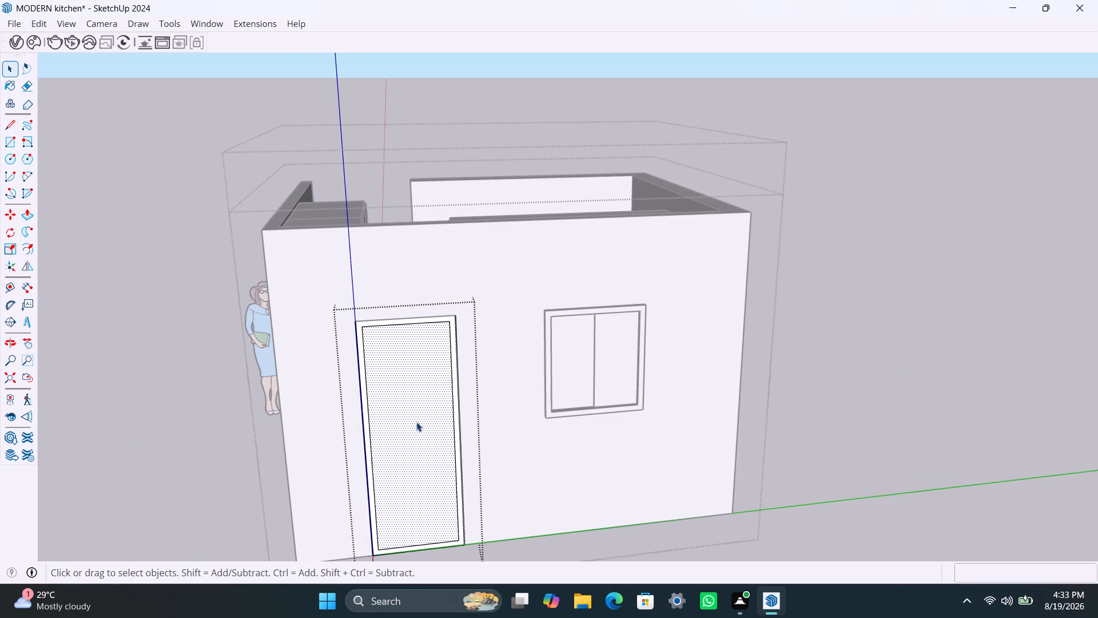
pyautogui.press('Delete')
pyautogui.scroll(5, 459, 511)
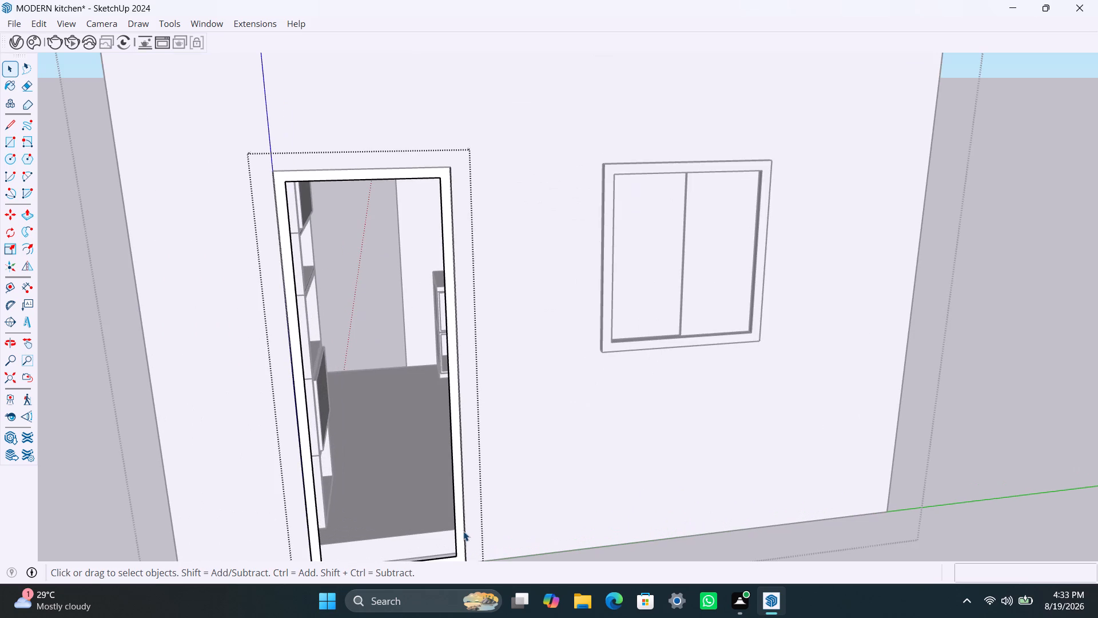
# Push/Pull the door frame's border face by 2 inches and leave the door group.
pyautogui.click(461, 525)
pyautogui.press('p')
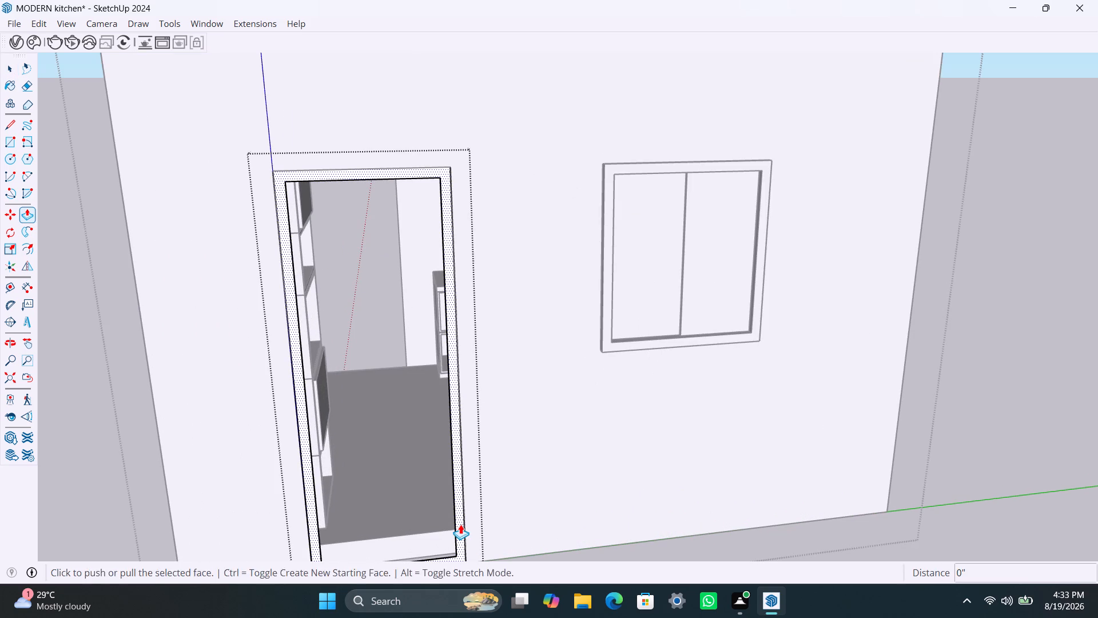
pyautogui.click(460, 524)
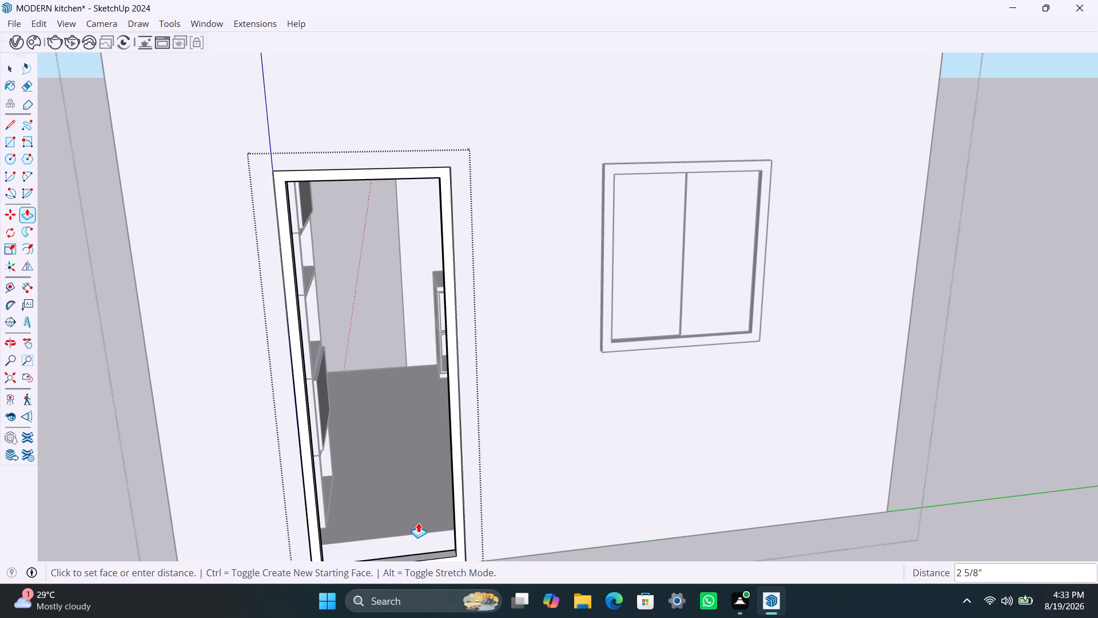
pyautogui.write('2"')
pyautogui.press('Return')
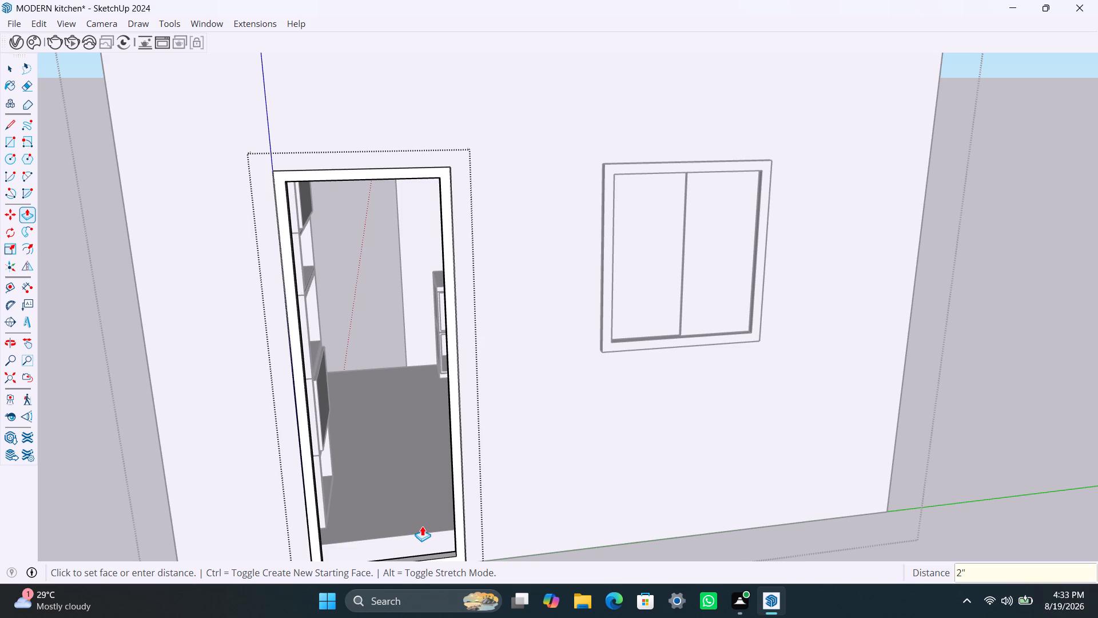
pyautogui.press('space')
pyautogui.click(960, 349)
# From inside the room, reopen the door group, extrude the frame's room-side face by 0.5 inch and leave the groups.
pyautogui.scroll(-11, 634, 389)
pyautogui.moveTo(618, 354); pyautogui.dragTo(496, 379, button='middle')
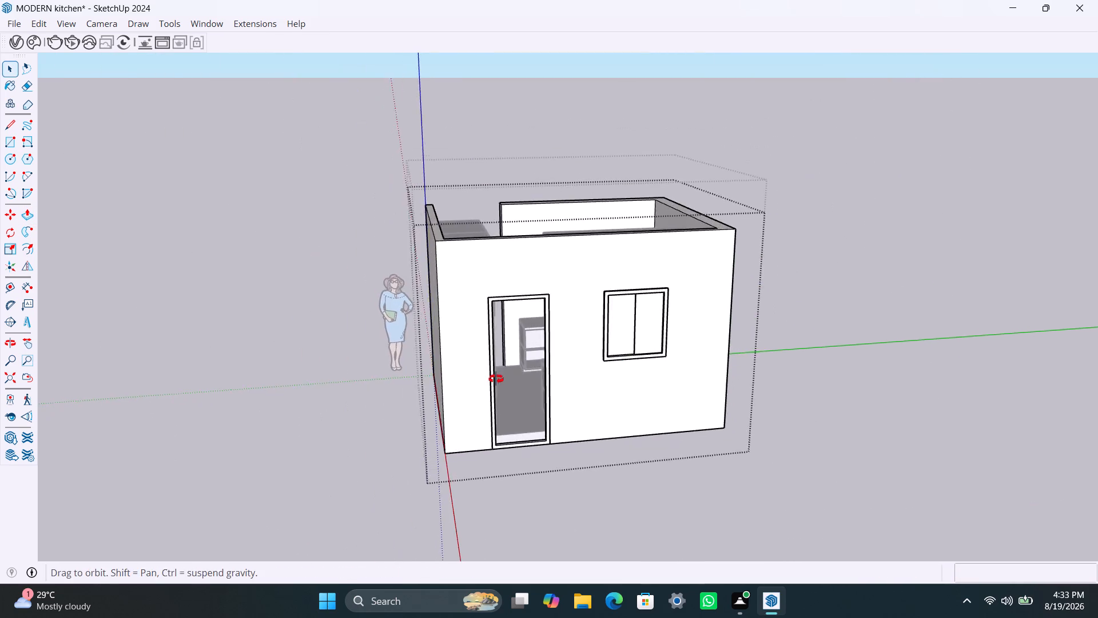
pyautogui.moveTo(496, 379); pyautogui.dragTo(254, 419, button='middle')
pyautogui.scroll(-4, 538, 303)
pyautogui.moveTo(715, 335); pyautogui.dragTo(376, 366, button='middle')
pyautogui.scroll(4, 826, 247)
pyautogui.moveTo(773, 320); pyautogui.dragTo(440, 366, button='middle')
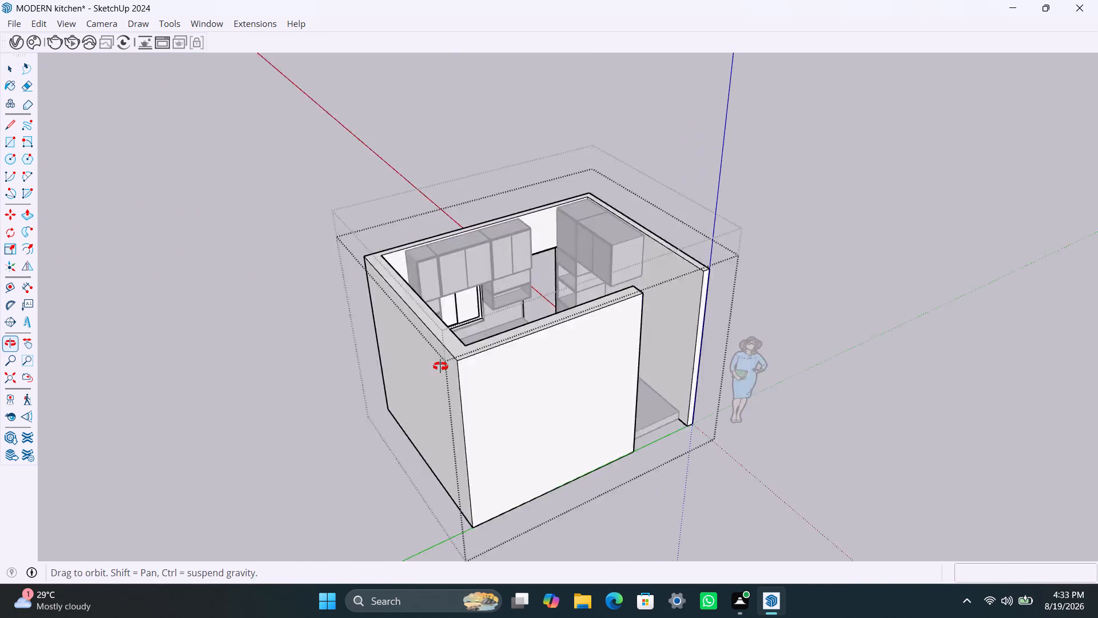
pyautogui.moveTo(440, 366); pyautogui.dragTo(432, 366, button='middle')
pyautogui.scroll(5, 528, 357)
pyautogui.moveTo(626, 366); pyautogui.dragTo(486, 379, button='middle')
pyautogui.scroll(8, 624, 378)
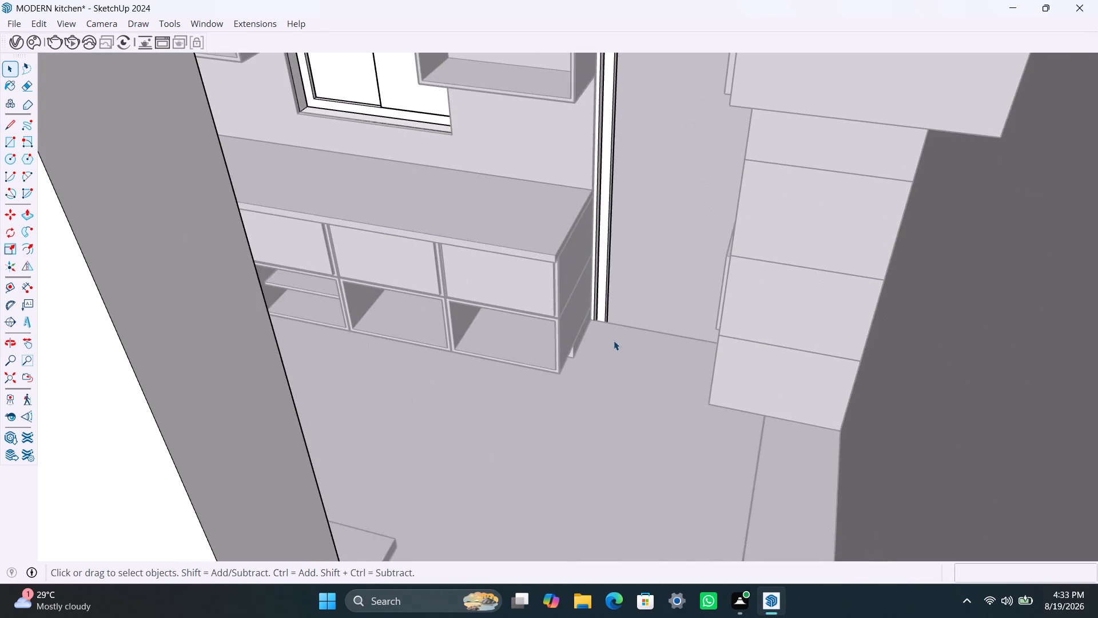
pyautogui.moveTo(614, 341); pyautogui.dragTo(634, 352, button='middle')
pyautogui.scroll(11, 587, 304)
pyautogui.click(606, 311)
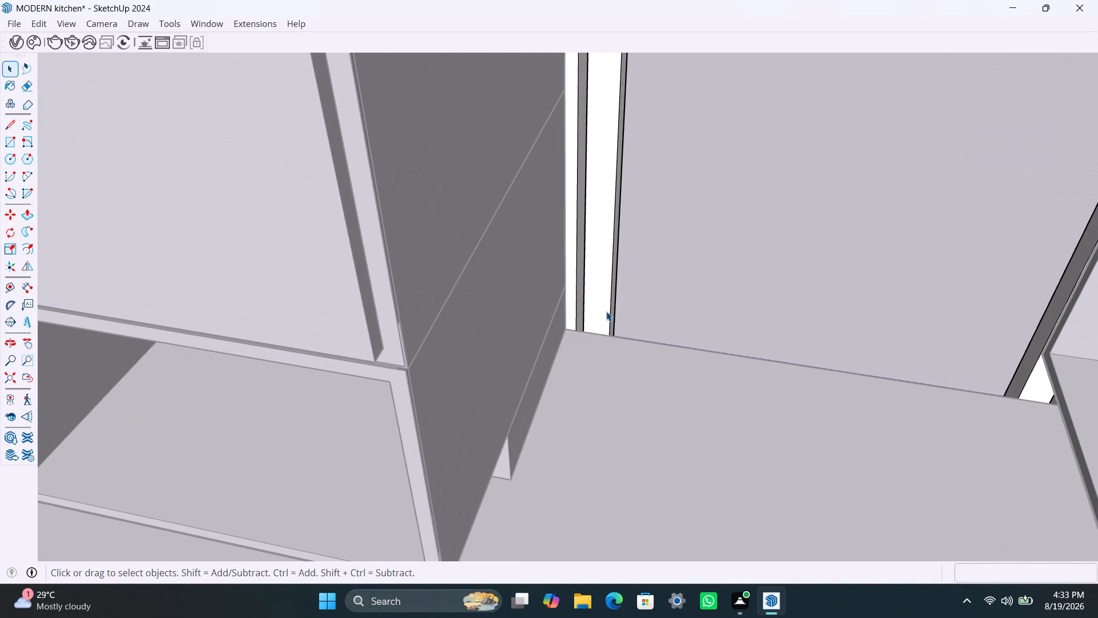
pyautogui.doubleClick(606, 310)
pyautogui.click(602, 303)
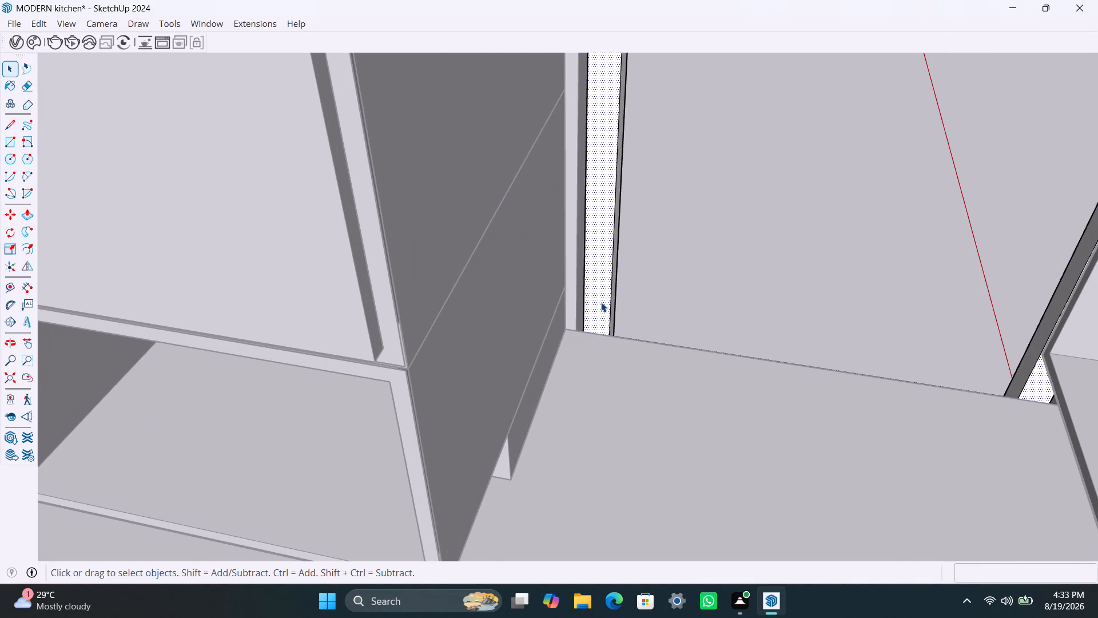
pyautogui.press('p')
pyautogui.click(601, 302)
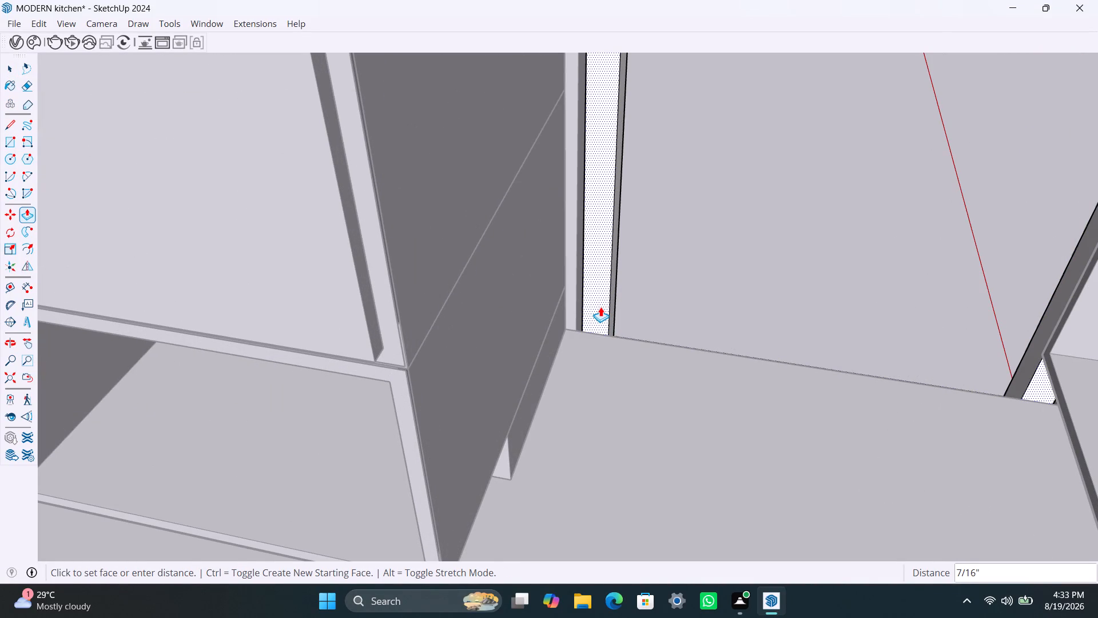
pyautogui.write('0.5"')
pyautogui.press('Return')
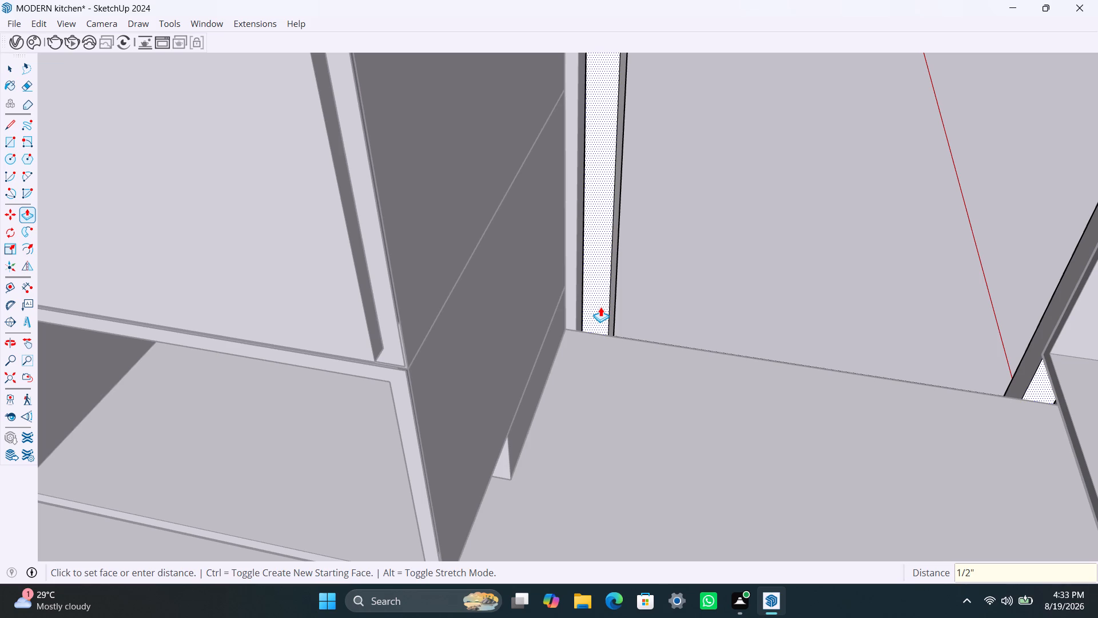
pyautogui.press('space')
pyautogui.click(742, 278)
pyautogui.scroll(-12, 713, 271)
pyautogui.scroll(-5, 682, 306)
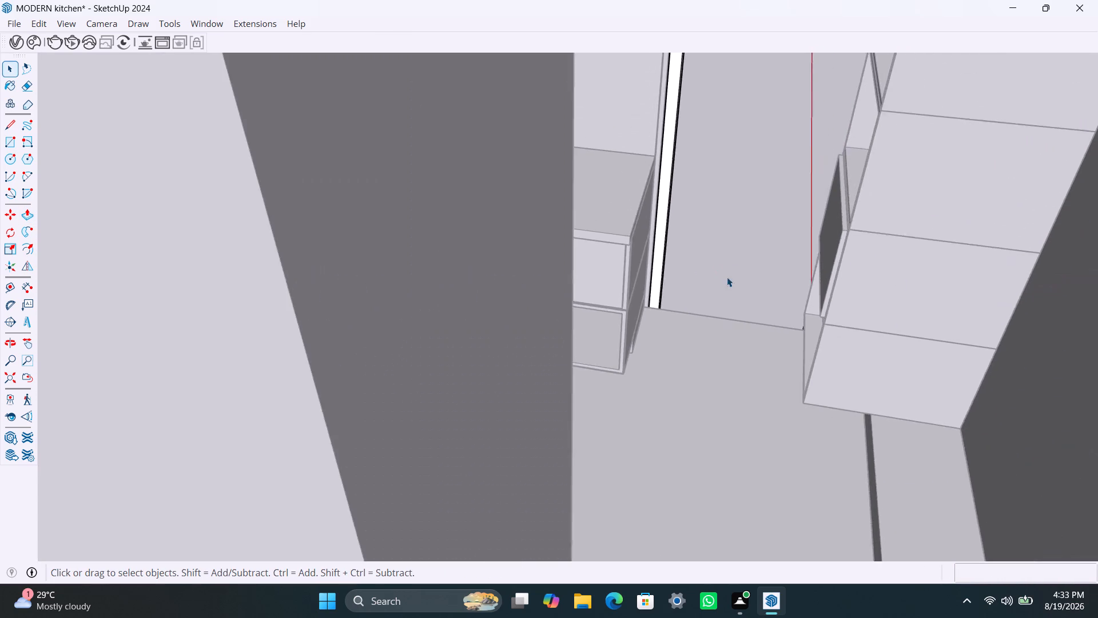
pyautogui.scroll(-17, 730, 267)
pyautogui.moveTo(757, 311); pyautogui.dragTo(738, 296, button='middle')
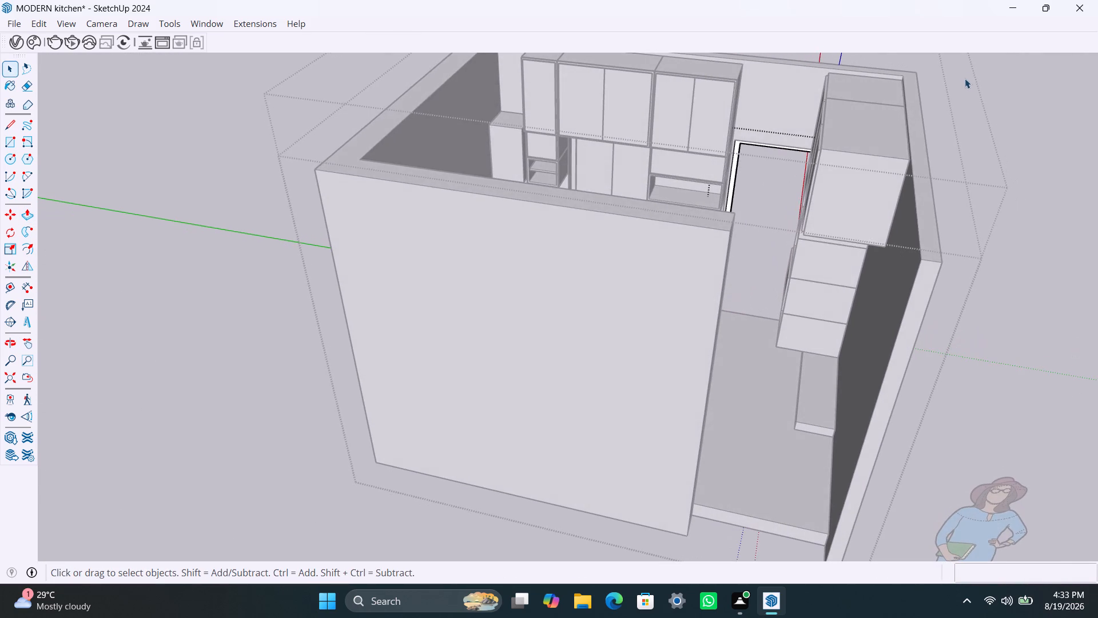
pyautogui.click(1012, 102)
pyautogui.click(1049, 154)
# Open the walls' group and copy the top edge of the wall end beside the full-height opening 790 mm straight down.
pyautogui.scroll(-7, 849, 299)
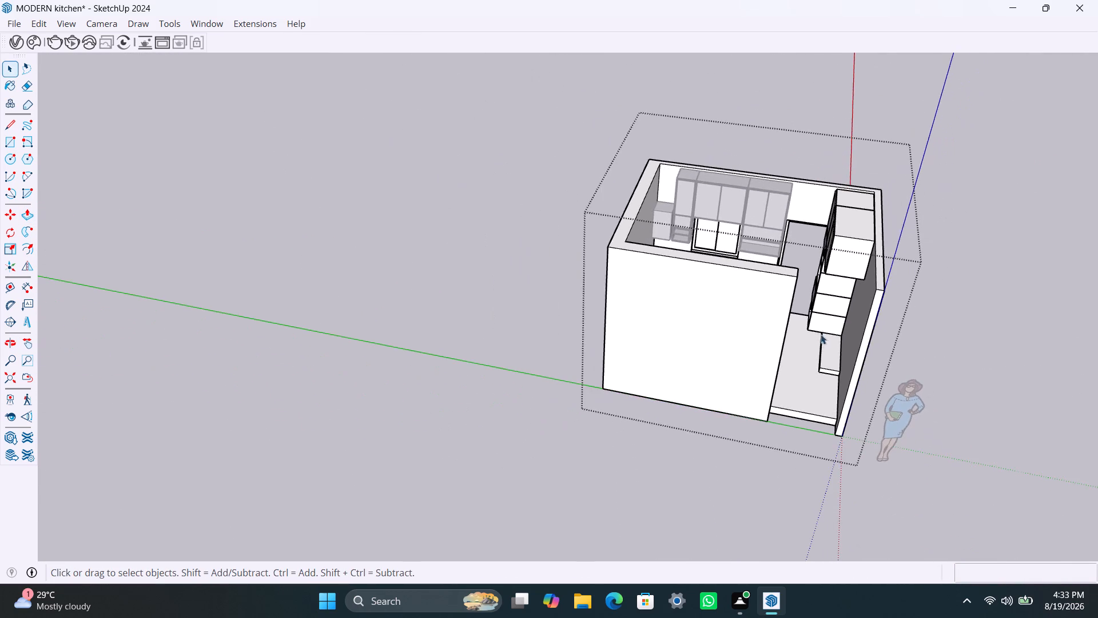
pyautogui.keyDown('shift'); pyautogui.moveTo(817, 334); pyautogui.dragTo(661, 335, button='middle'); pyautogui.keyUp('shift')
pyautogui.scroll(3, 739, 351)
pyautogui.moveTo(596, 366); pyautogui.dragTo(678, 371, button='middle')
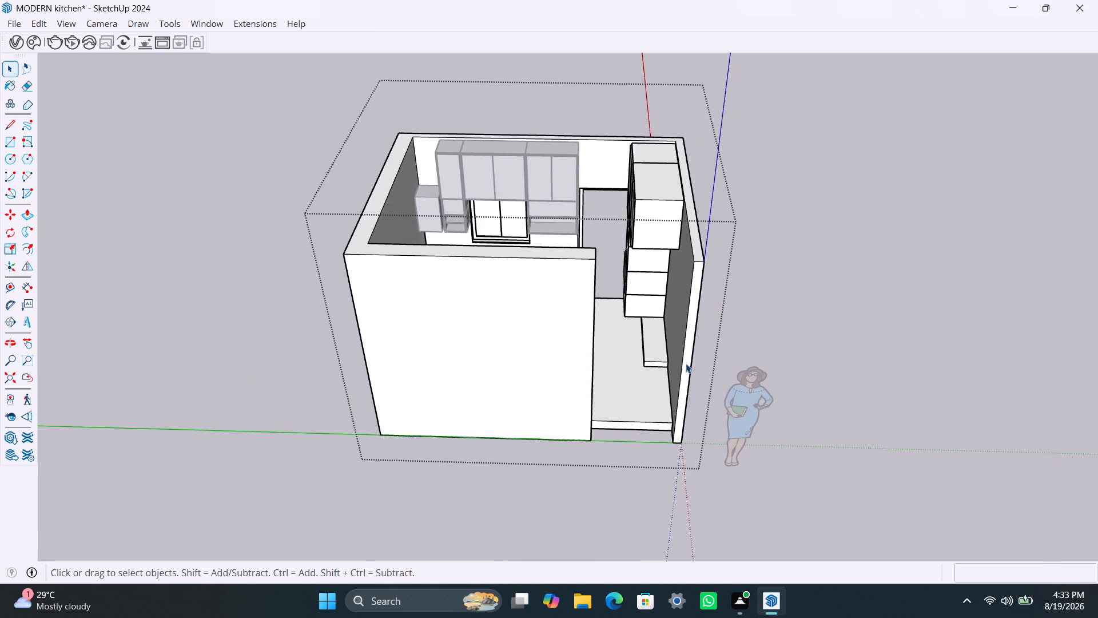
pyautogui.scroll(4, 688, 343)
pyautogui.moveTo(670, 328); pyautogui.dragTo(402, 365, button='middle')
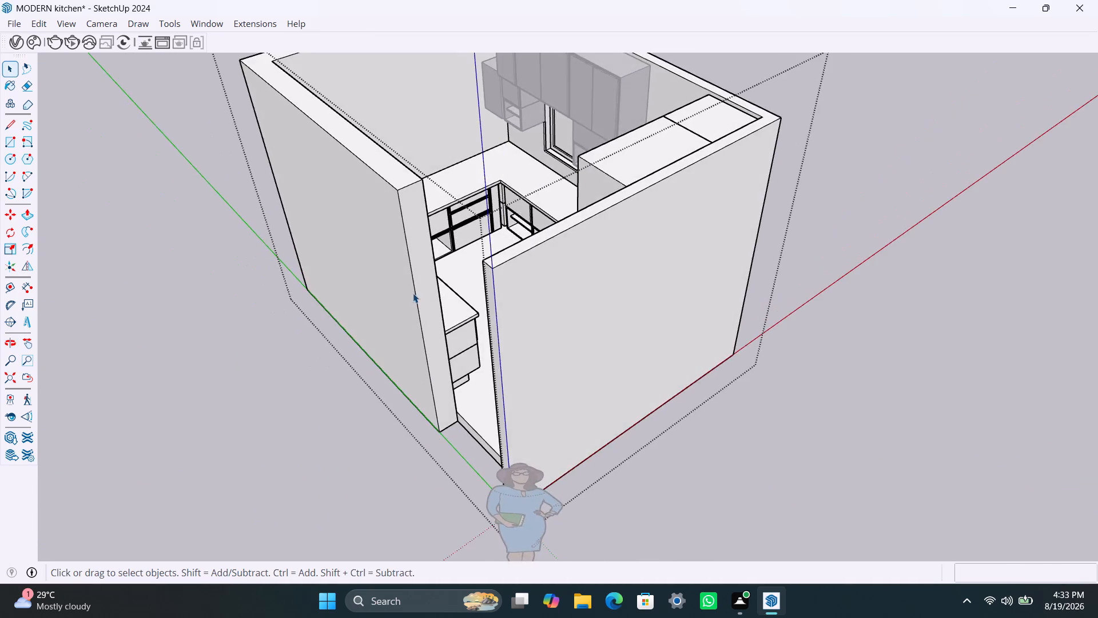
pyautogui.scroll(3, 419, 271)
pyautogui.click(401, 155)
pyautogui.doubleClick(401, 156)
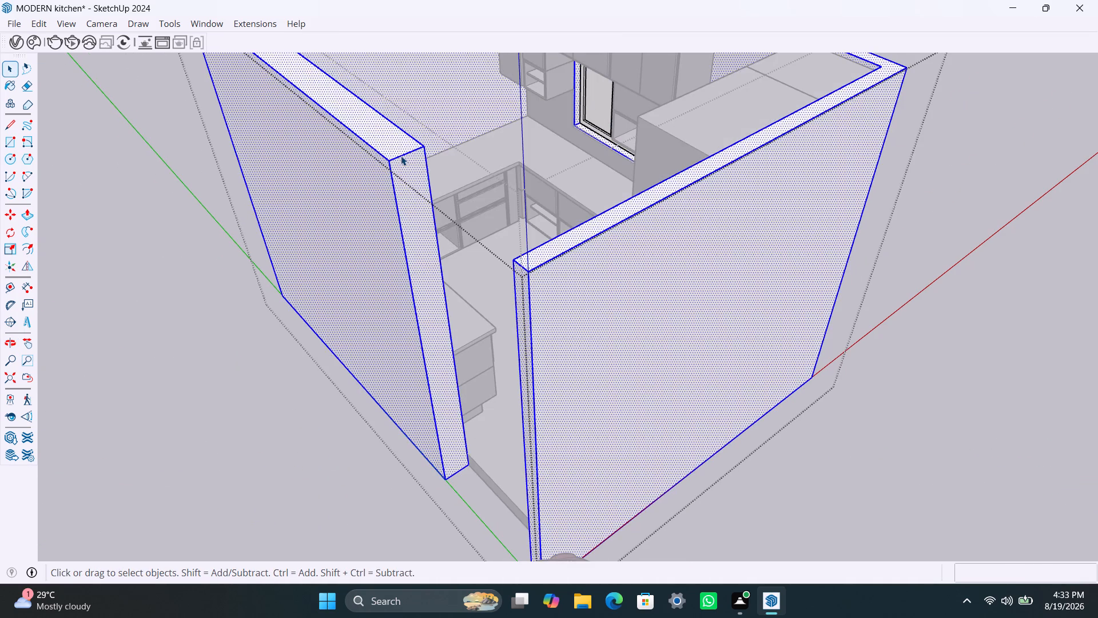
pyautogui.click(405, 156)
pyautogui.scroll(-3, 441, 301)
pyautogui.moveTo(459, 345); pyautogui.dragTo(384, 447, button='middle')
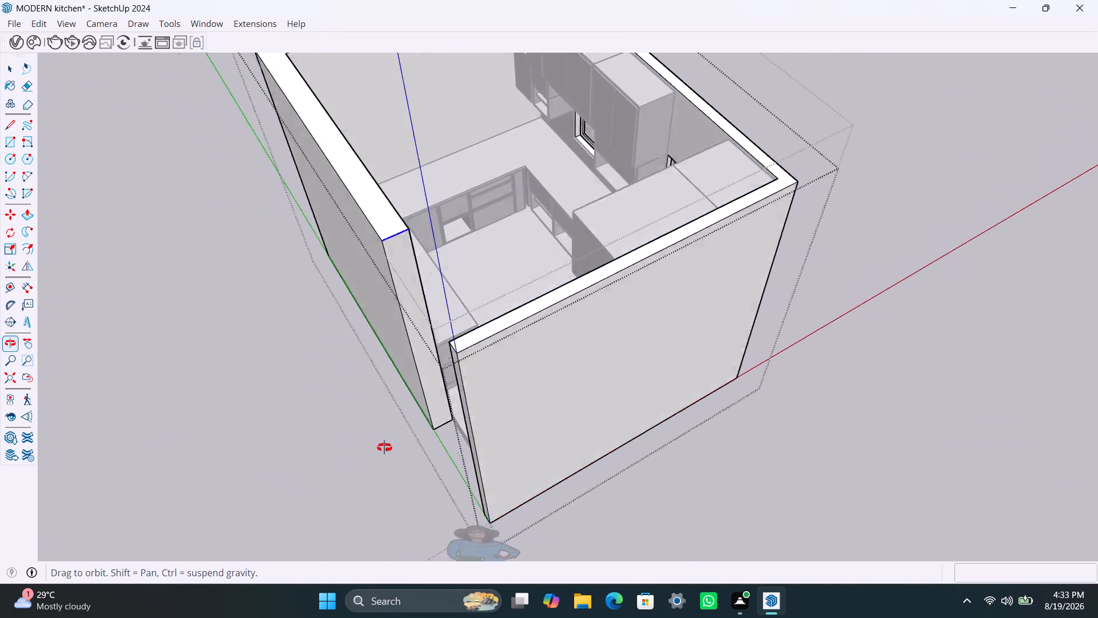
pyautogui.moveTo(384, 447); pyautogui.dragTo(384, 446, button='middle')
pyautogui.scroll(2, 366, 240)
pyautogui.moveTo(395, 301); pyautogui.dragTo(654, 282, button='middle')
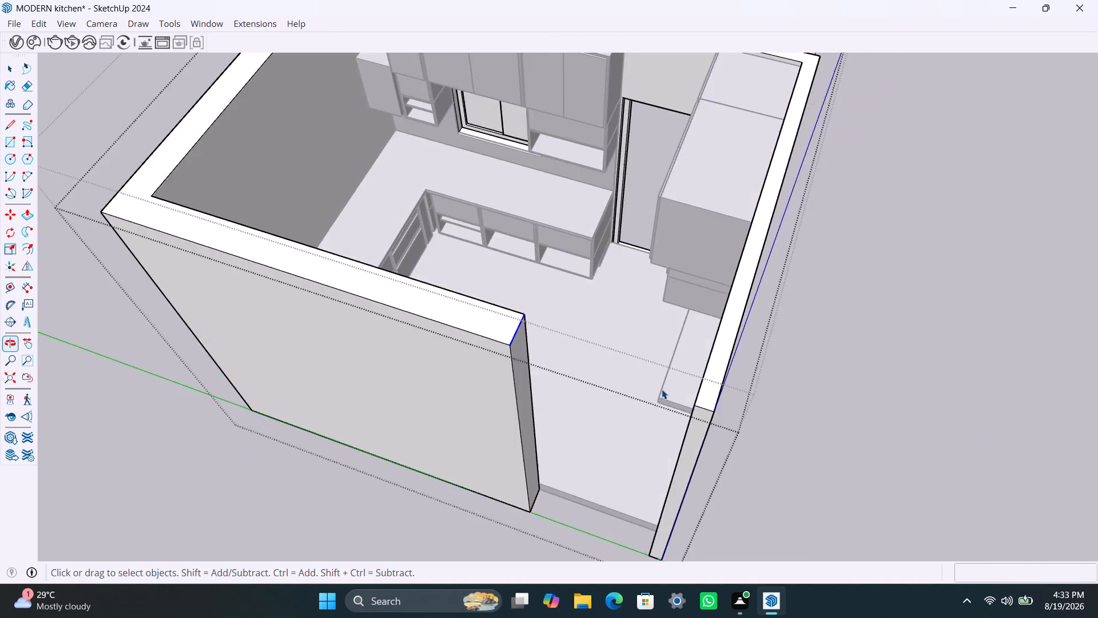
pyautogui.scroll(-4, 682, 405)
pyautogui.moveTo(689, 439); pyautogui.dragTo(495, 421, button='middle')
pyautogui.scroll(3, 505, 380)
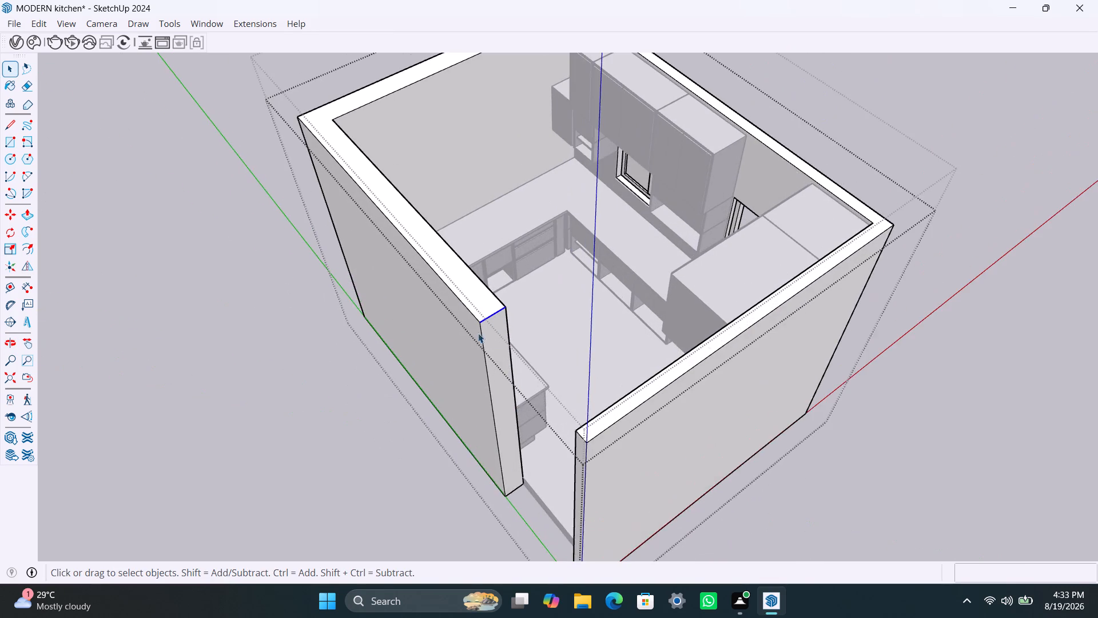
pyautogui.scroll(4, 478, 332)
pyautogui.press('m')
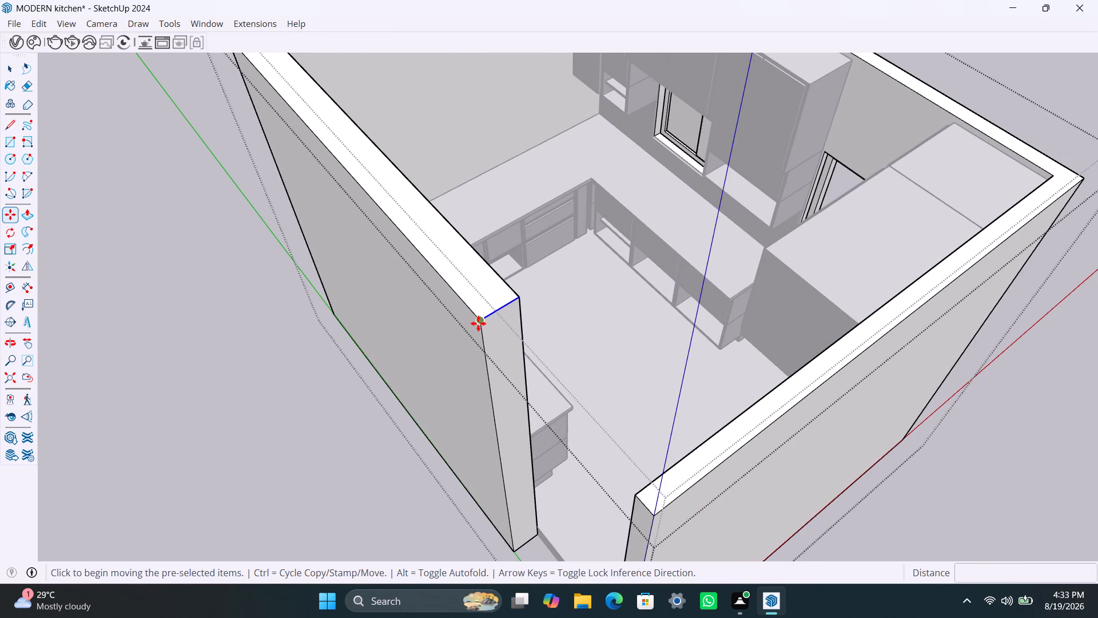
pyautogui.click(478, 323)
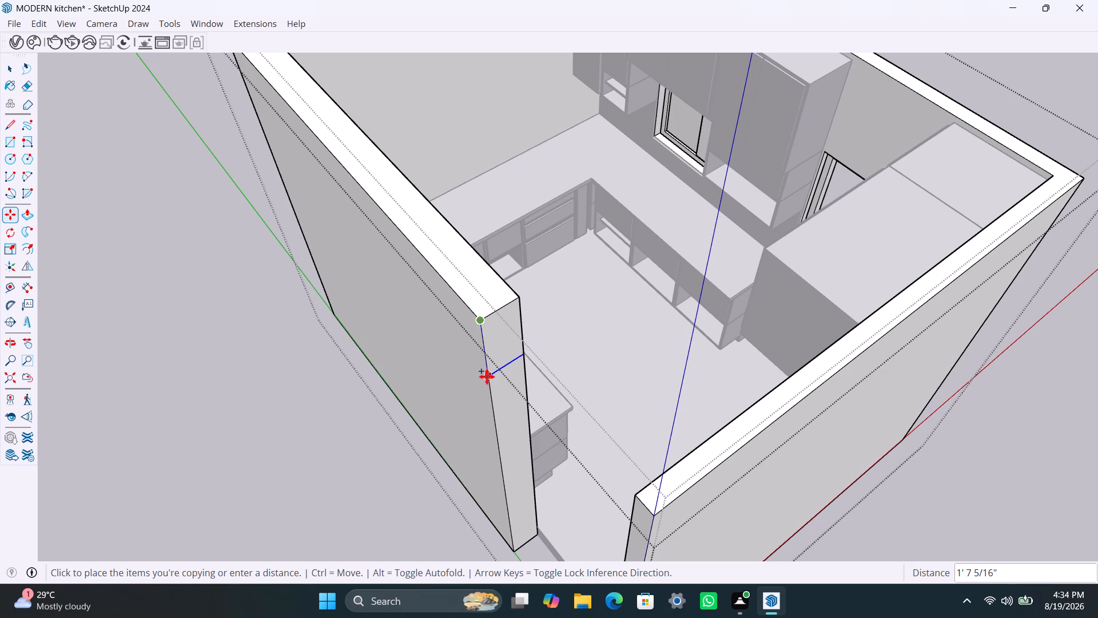
pyautogui.write('790MM')
pyautogui.press('Return')
# Extrude the upper part of that wall end about 3' 8 1/8" across the opening to the adjoining wall, forming a lintel.
pyautogui.press('space')
pyautogui.click(504, 372)
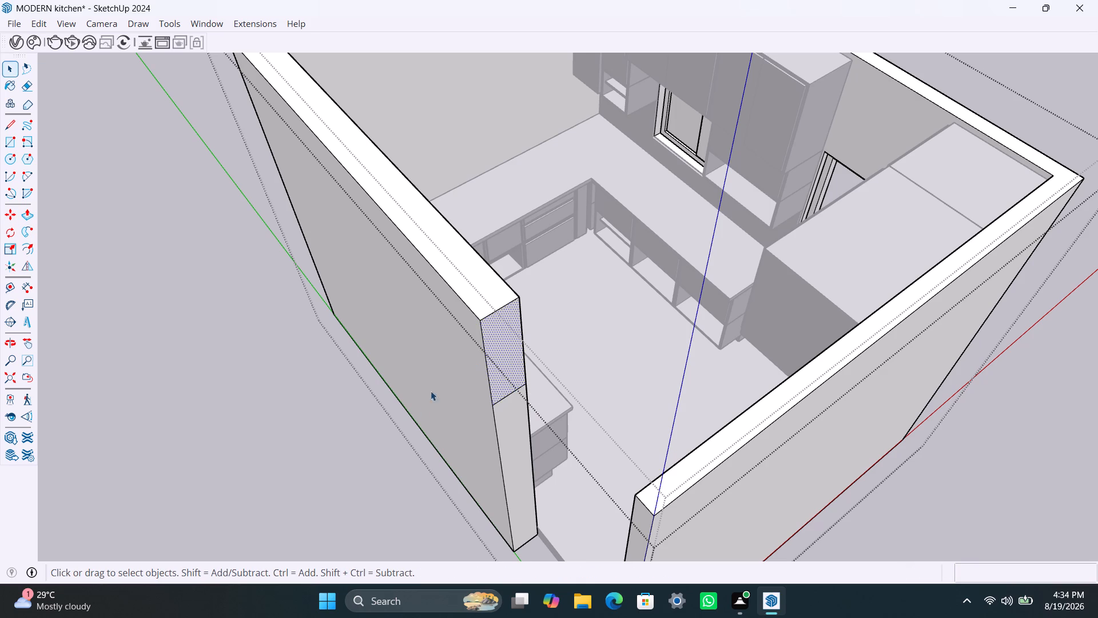
pyautogui.scroll(-4, 417, 427)
pyautogui.moveTo(381, 476); pyautogui.dragTo(677, 459, button='middle')
pyautogui.scroll(2, 687, 387)
pyautogui.moveTo(685, 387); pyautogui.dragTo(647, 395, button='middle')
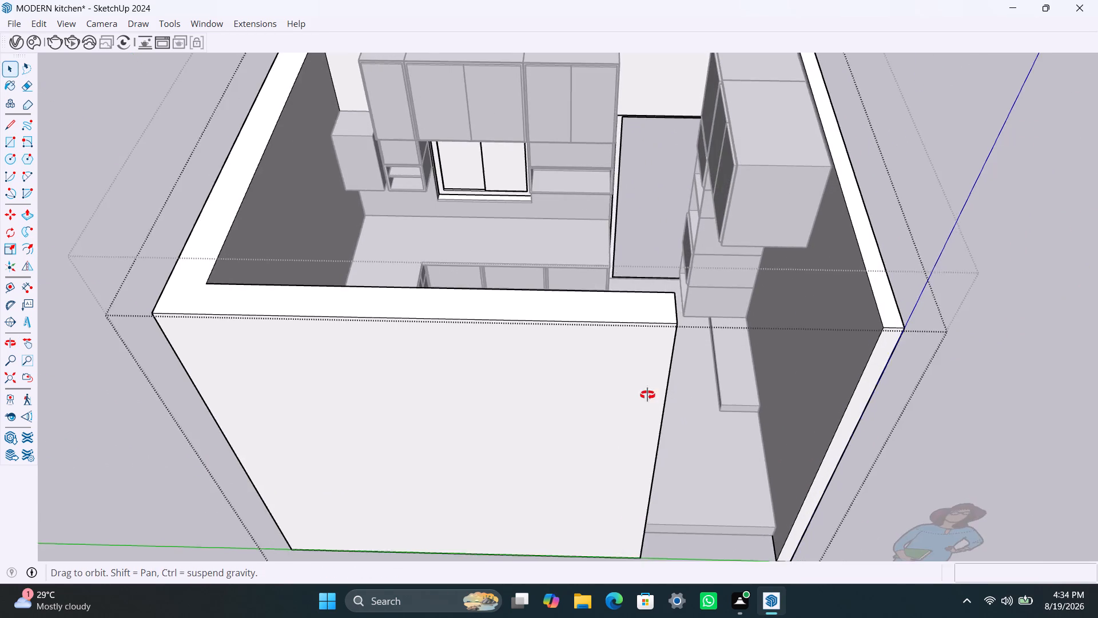
pyautogui.moveTo(647, 395); pyautogui.dragTo(547, 394, button='middle')
pyautogui.press('p')
pyautogui.click(555, 394)
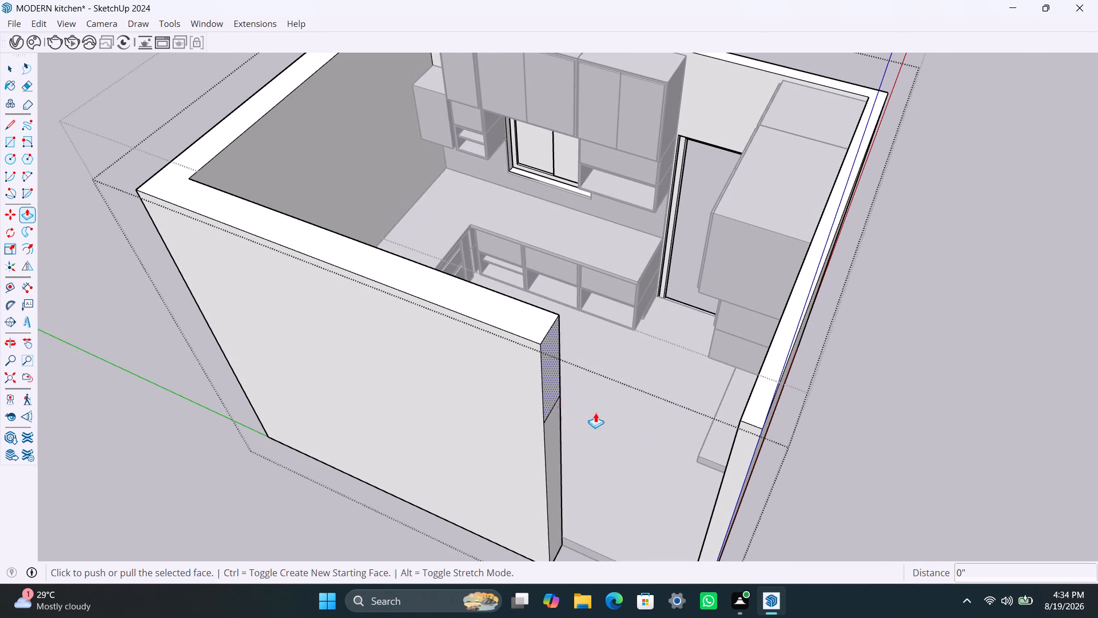
pyautogui.click(725, 472)
pyautogui.press('space')
pyautogui.click(856, 458)
# Reopen the walls' group and delete the leftover vertical seam edge where the lintel meets the adjoining wall.
pyautogui.scroll(3, 718, 477)
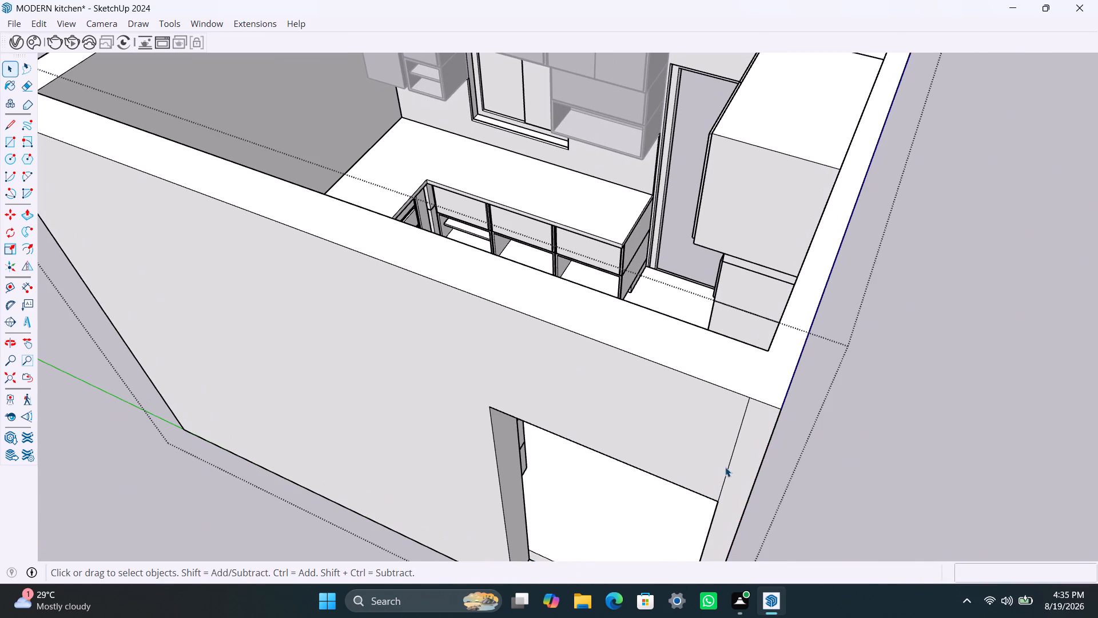
pyautogui.click(734, 448)
pyautogui.doubleClick(734, 452)
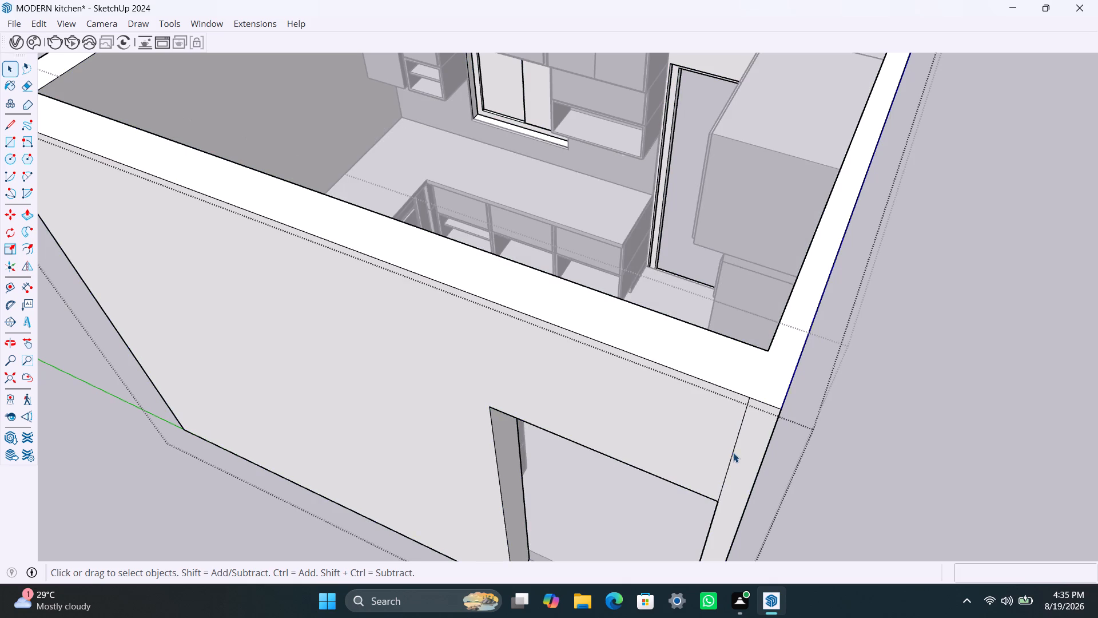
pyautogui.click(729, 452)
pyautogui.click(733, 448)
pyautogui.press('Delete')
# Inspect the walls, the framed door and the new doorway lintel from inside and outside the room.
pyautogui.scroll(-5, 753, 452)
pyautogui.moveTo(733, 397); pyautogui.dragTo(345, 415, button='middle')
pyautogui.scroll(3, 381, 328)
pyautogui.moveTo(413, 332); pyautogui.dragTo(402, 341, button='middle')
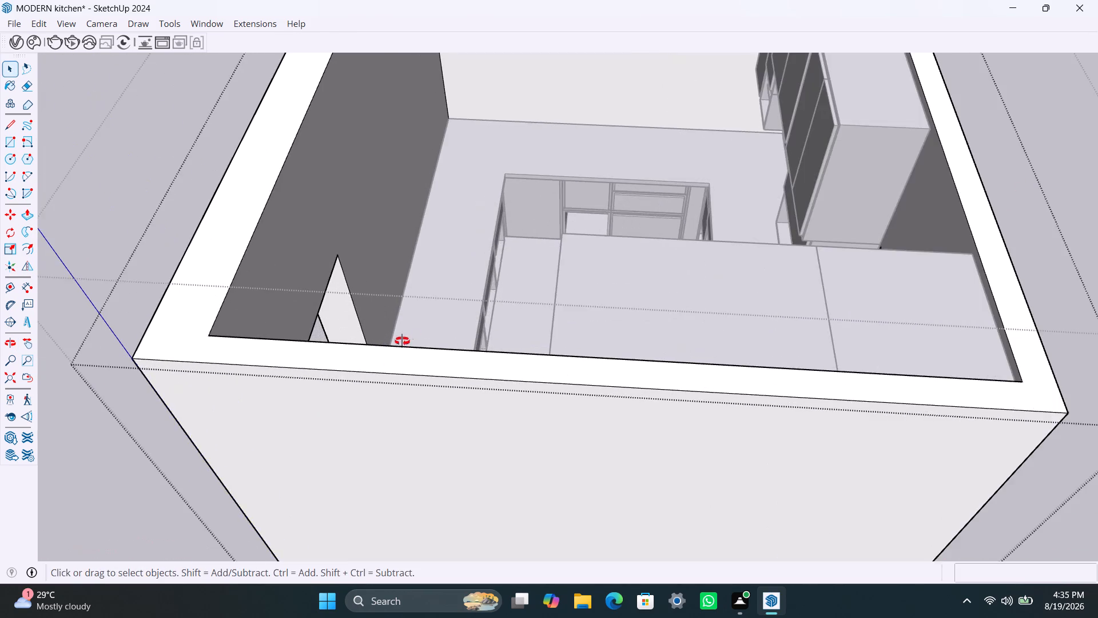
pyautogui.moveTo(402, 341); pyautogui.dragTo(216, 398, button='middle')
pyautogui.scroll(-4, 281, 323)
pyautogui.moveTo(297, 322); pyautogui.dragTo(123, 352, button='middle')
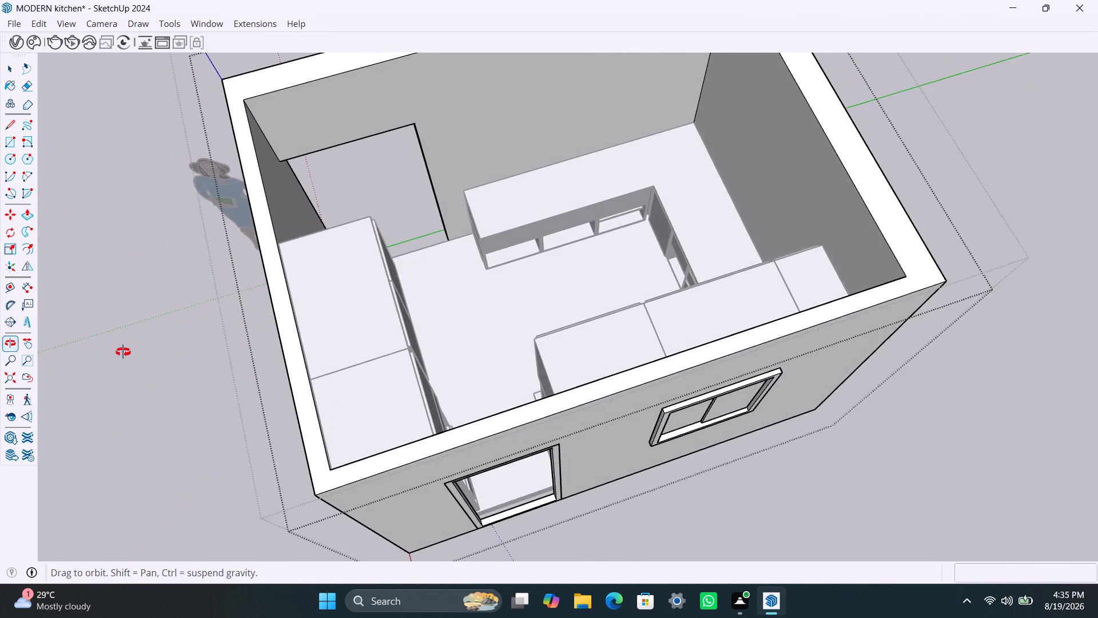
pyautogui.moveTo(123, 352); pyautogui.dragTo(1079, 359, button='middle')
pyautogui.scroll(2, 738, 448)
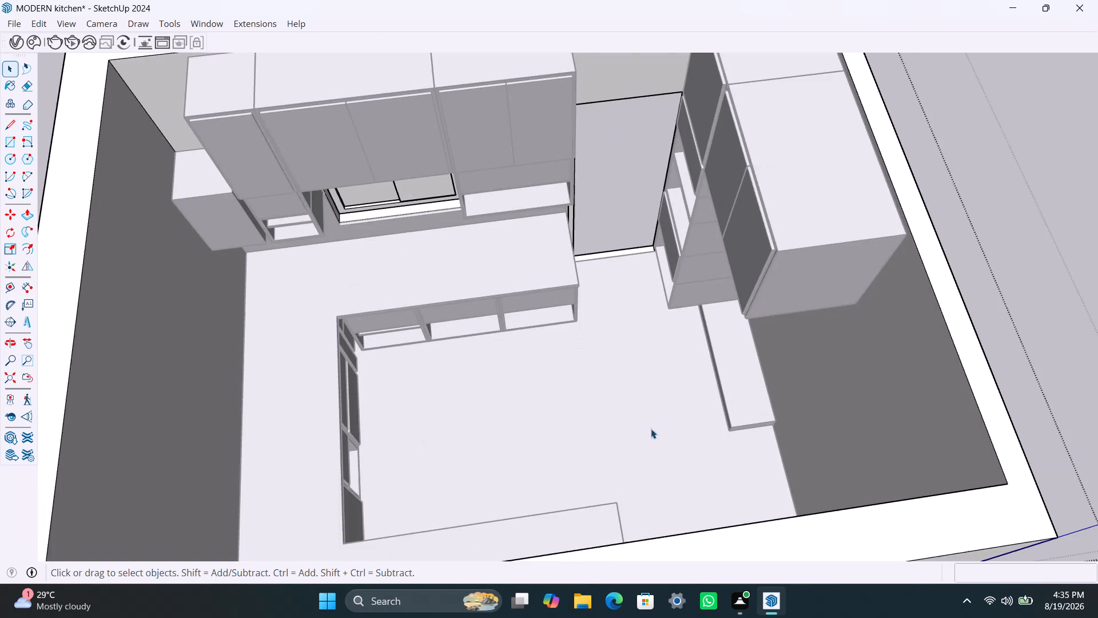
pyautogui.moveTo(651, 429); pyautogui.dragTo(471, 307, button='middle')
pyautogui.scroll(1, 477, 318)
pyautogui.scroll(-5, 608, 463)
pyautogui.moveTo(659, 471); pyautogui.dragTo(544, 323, button='middle')
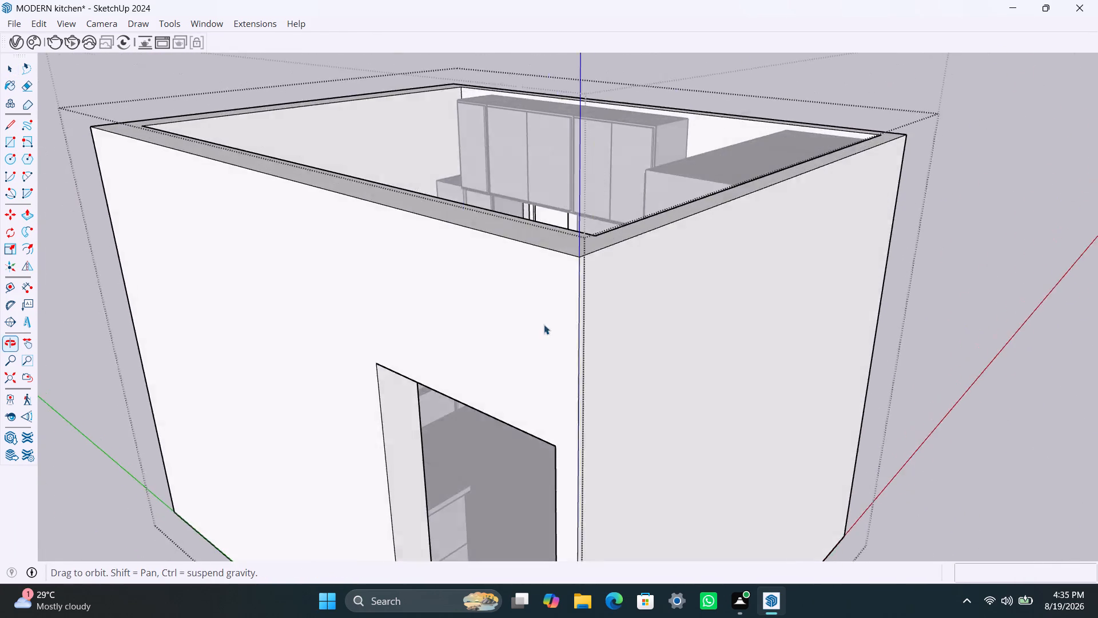
# Close the walls' group and inspect the second doorway, its lintel and the cabinets from outside and above.
pyautogui.scroll(4, 514, 476)
pyautogui.middleClick(529, 498)
pyautogui.scroll(-3, 540, 478)
pyautogui.moveTo(549, 484); pyautogui.dragTo(582, 420, button='middle')
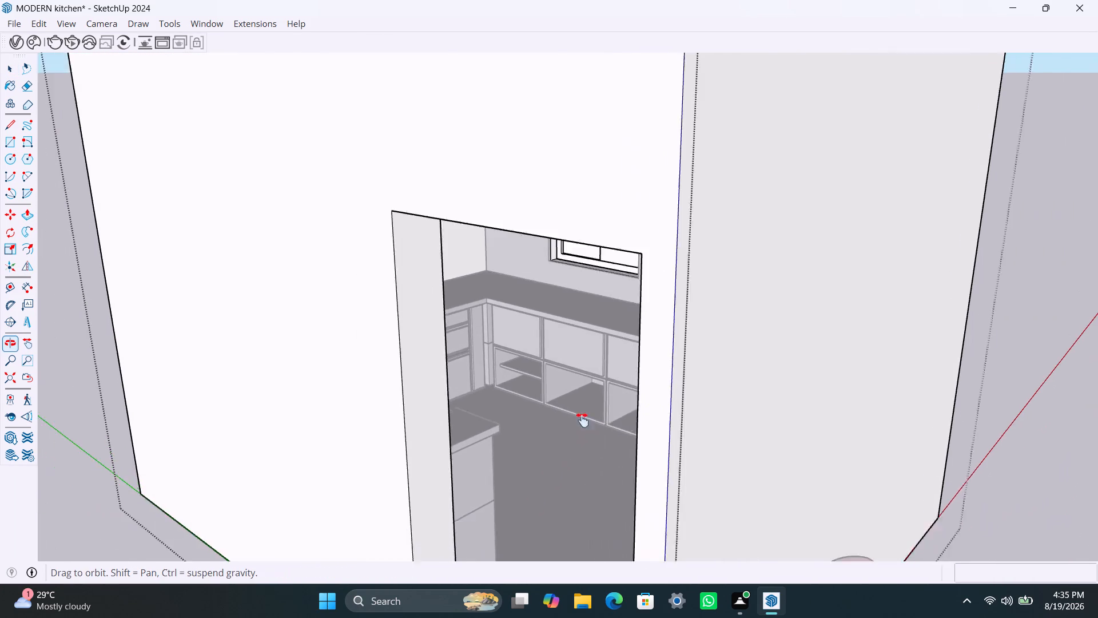
pyautogui.moveTo(582, 420); pyautogui.dragTo(575, 378, button='middle')
pyautogui.scroll(1, 567, 461)
pyautogui.moveTo(573, 482); pyautogui.dragTo(587, 425, button='middle')
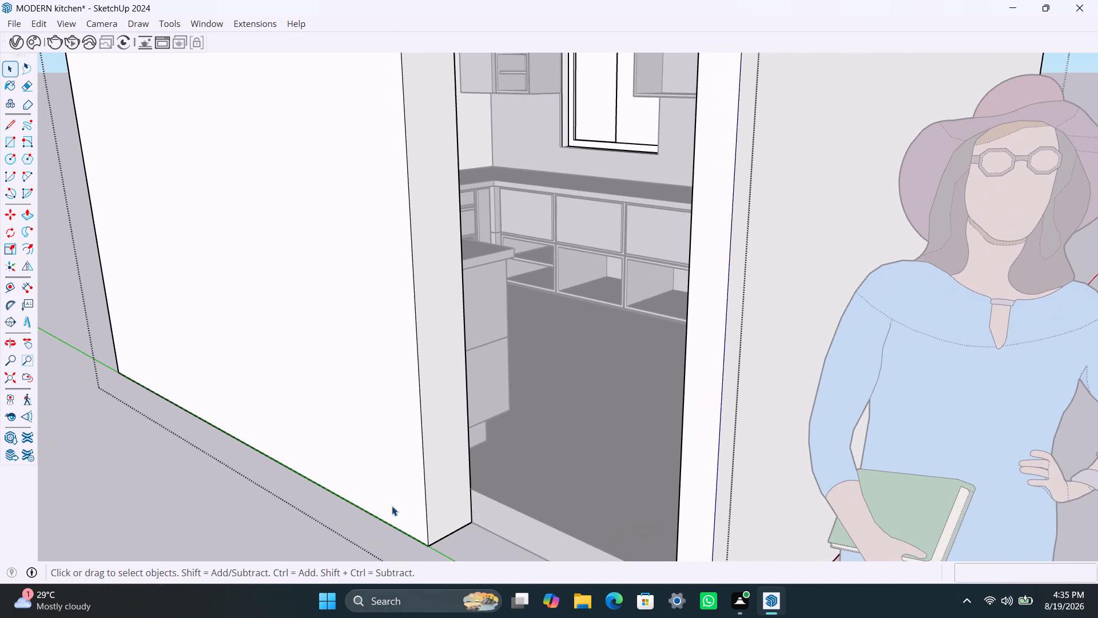
pyautogui.click(297, 514)
pyautogui.click(276, 535)
pyautogui.scroll(-4, 565, 506)
pyautogui.moveTo(569, 488); pyautogui.dragTo(564, 488, button='middle')
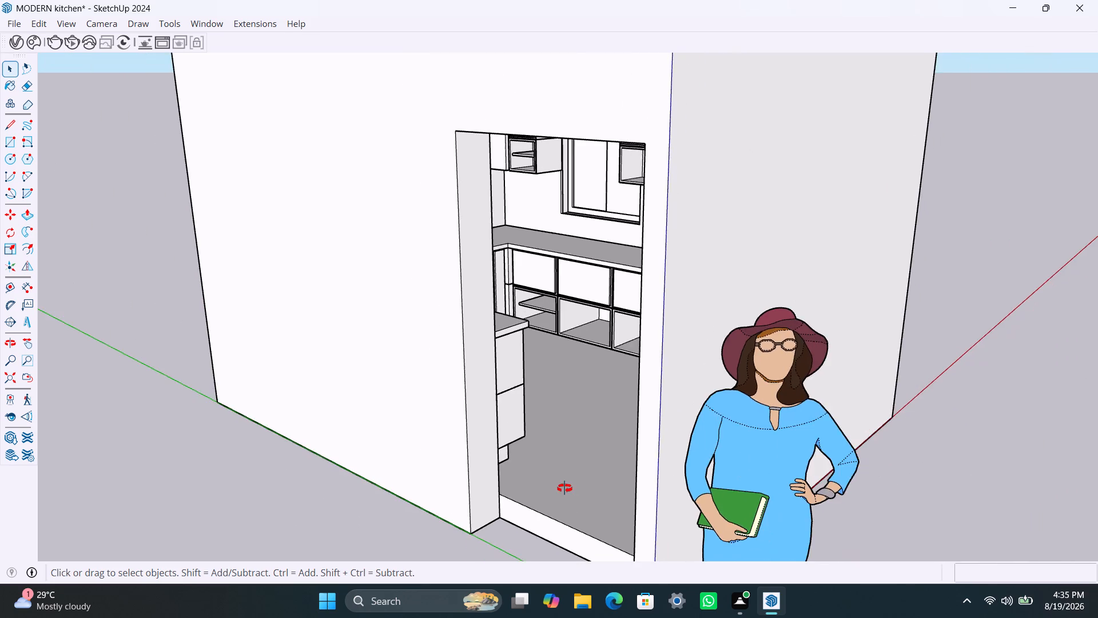
pyautogui.moveTo(564, 488); pyautogui.dragTo(456, 506, button='middle')
pyautogui.scroll(-4, 676, 294)
pyautogui.moveTo(682, 296); pyautogui.dragTo(506, 512, button='middle')
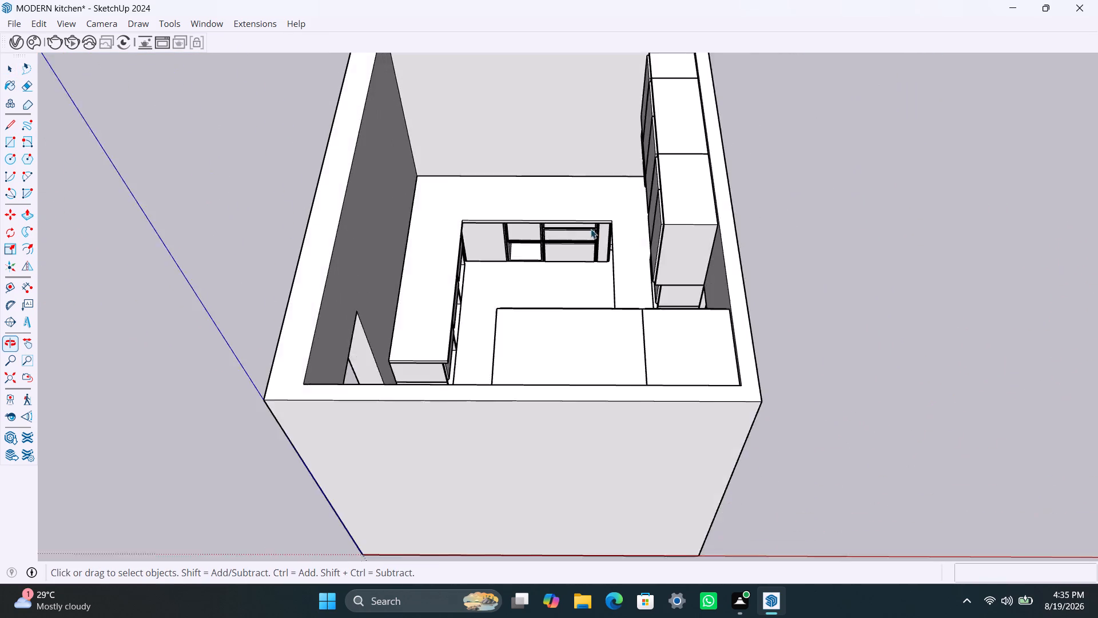
pyautogui.scroll(-4, 591, 229)
pyautogui.moveTo(575, 299); pyautogui.dragTo(551, 379, button='middle')
pyautogui.scroll(3, 579, 283)
pyautogui.moveTo(572, 299); pyautogui.dragTo(486, 336, button='middle')
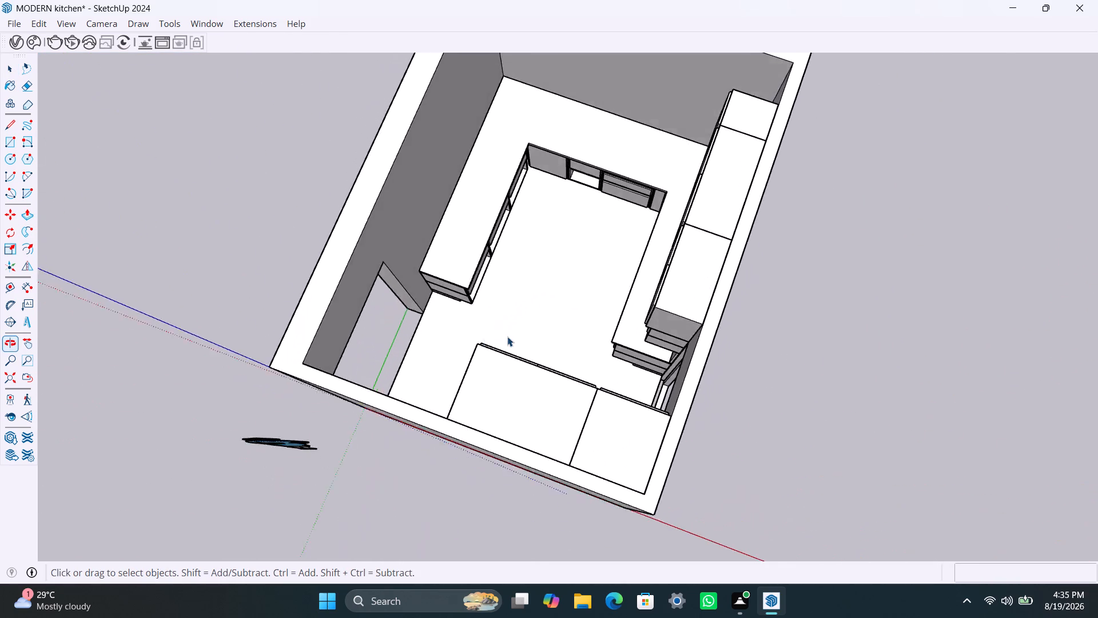
pyautogui.scroll(4, 507, 336)
pyautogui.scroll(4, 558, 342)
pyautogui.scroll(-20, 598, 364)
pyautogui.scroll(-2, 598, 364)
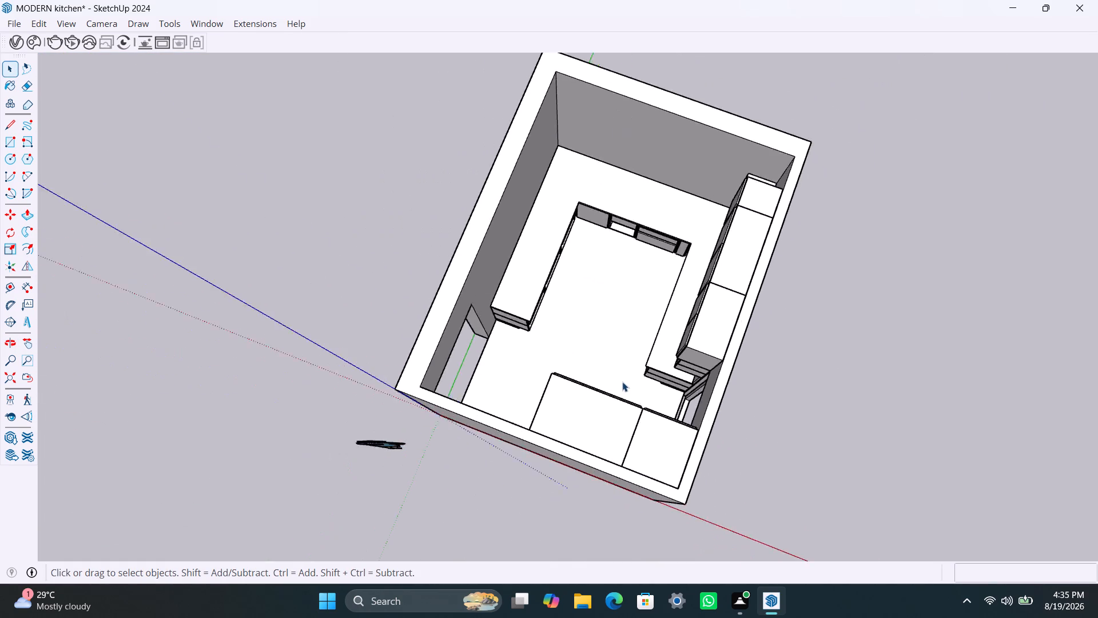
pyautogui.moveTo(594, 387); pyautogui.dragTo(1097, 262, button='middle')
pyautogui.scroll(4, 730, 306)
pyautogui.moveTo(598, 338); pyautogui.dragTo(963, 315, button='middle')
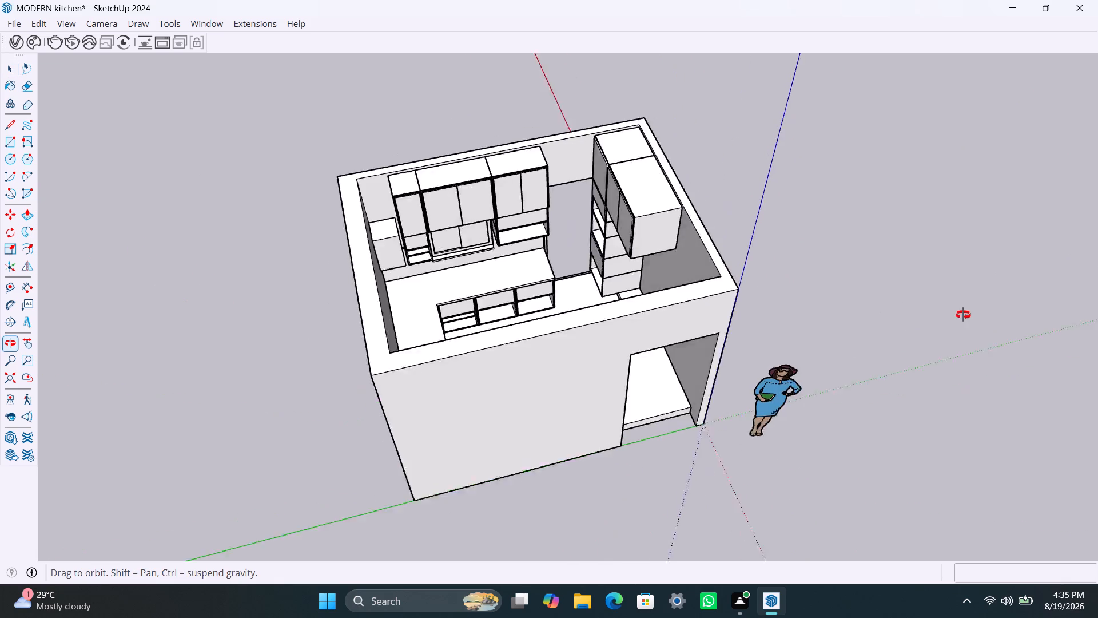
pyautogui.moveTo(963, 315); pyautogui.dragTo(966, 314, button='middle')
pyautogui.scroll(3, 612, 243)
pyautogui.moveTo(600, 249); pyautogui.dragTo(508, 256, button='middle')
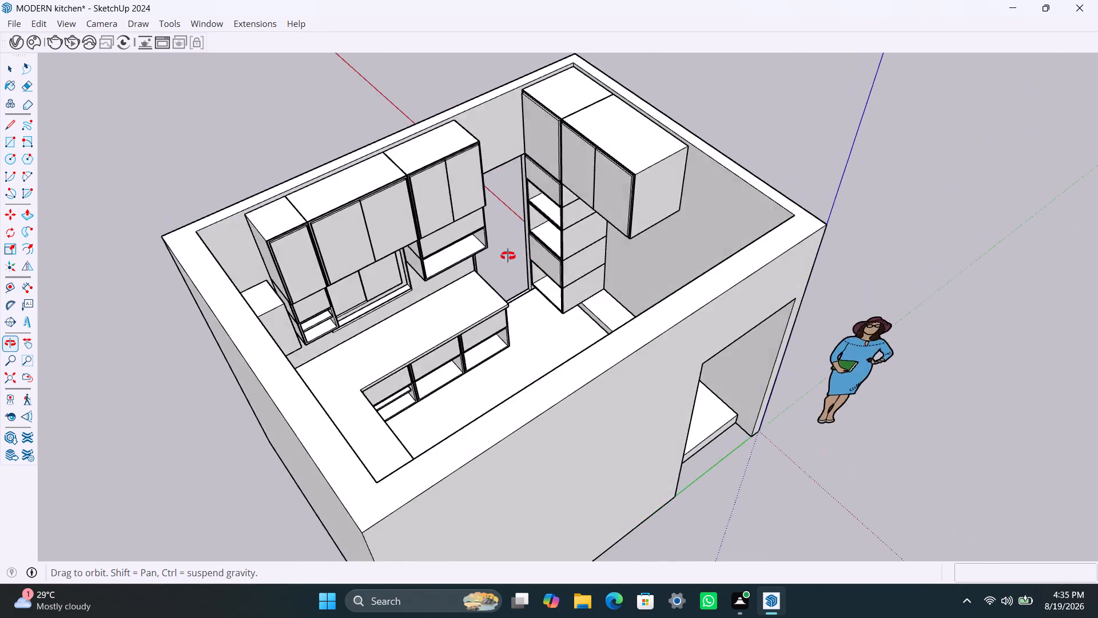
pyautogui.moveTo(508, 256); pyautogui.dragTo(506, 256, button='middle')
pyautogui.scroll(-6, 523, 248)
# Save the kitchen model.
pyautogui.hotkey('ctrl', 's')
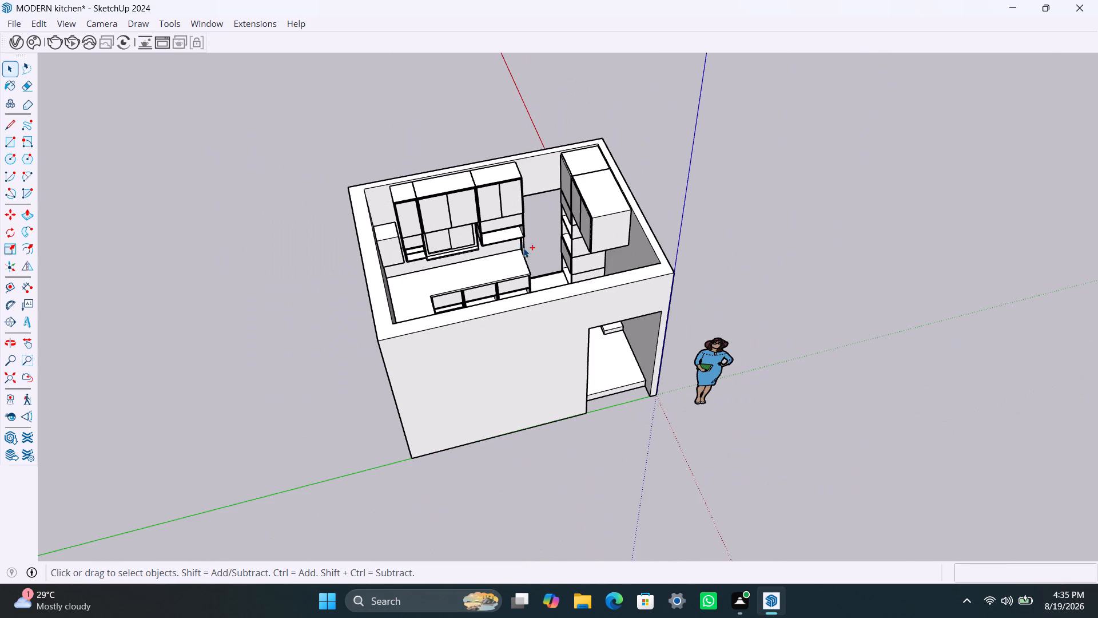
# Examine the room's cabinet layout and the bare end wall from above.
pyautogui.scroll(-4, 522, 257)
pyautogui.moveTo(536, 250); pyautogui.dragTo(281, 360, button='middle')
pyautogui.scroll(4, 462, 267)
pyautogui.moveTo(532, 235); pyautogui.dragTo(467, 256, button='middle')
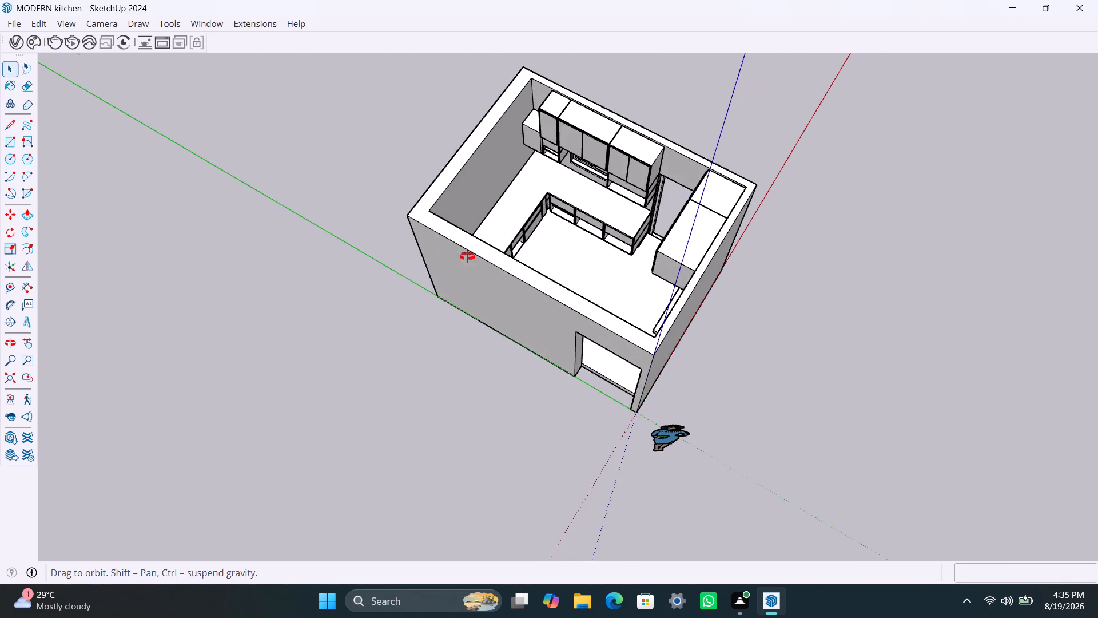
pyautogui.moveTo(467, 256); pyautogui.dragTo(331, 230, button='middle')
pyautogui.scroll(4, 520, 232)
pyautogui.moveTo(600, 263); pyautogui.dragTo(357, 258, button='middle')
pyautogui.scroll(4, 576, 324)
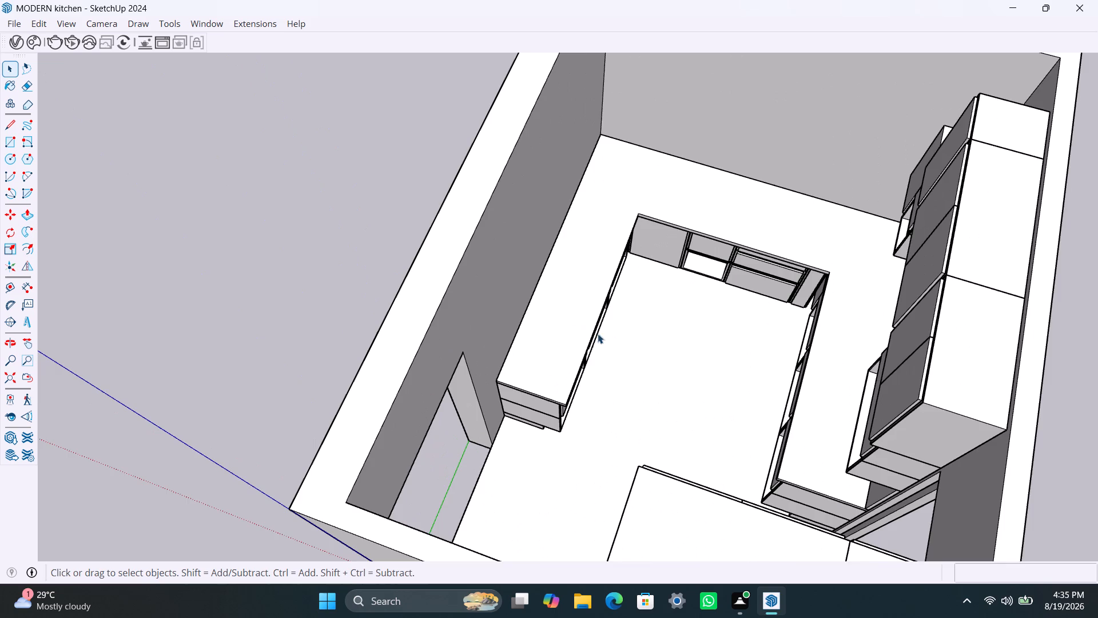
pyautogui.scroll(-3, 606, 354)
pyautogui.moveTo(609, 355); pyautogui.dragTo(698, 359, button='middle')
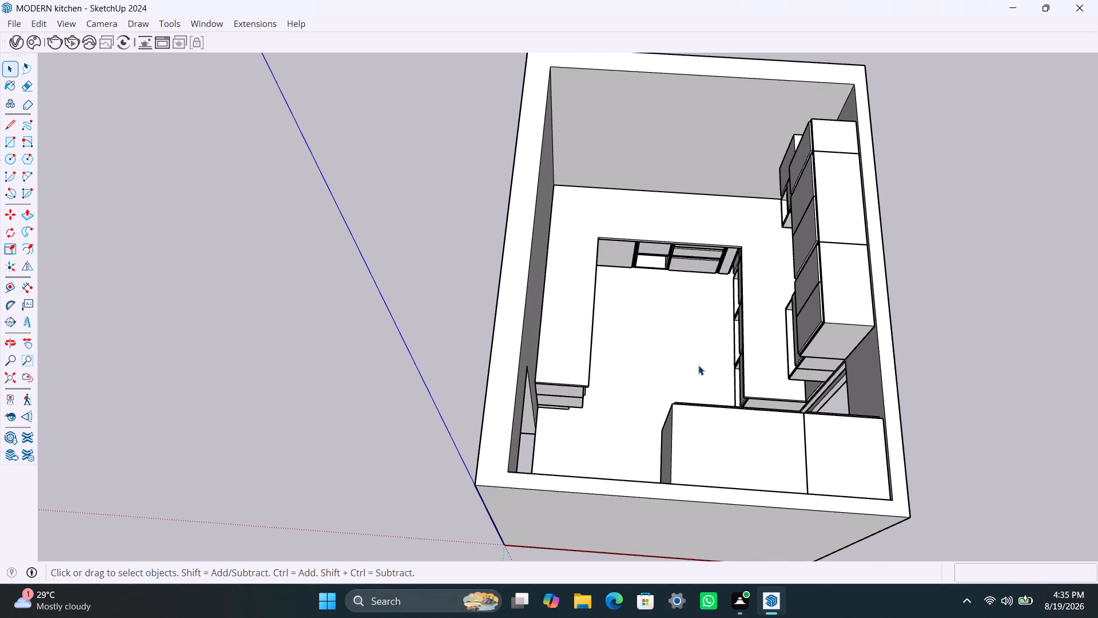
# Save the kitchen model again.
pyautogui.hotkey('ctrl', 's')
pyautogui.hotkey('ctrl', 's')
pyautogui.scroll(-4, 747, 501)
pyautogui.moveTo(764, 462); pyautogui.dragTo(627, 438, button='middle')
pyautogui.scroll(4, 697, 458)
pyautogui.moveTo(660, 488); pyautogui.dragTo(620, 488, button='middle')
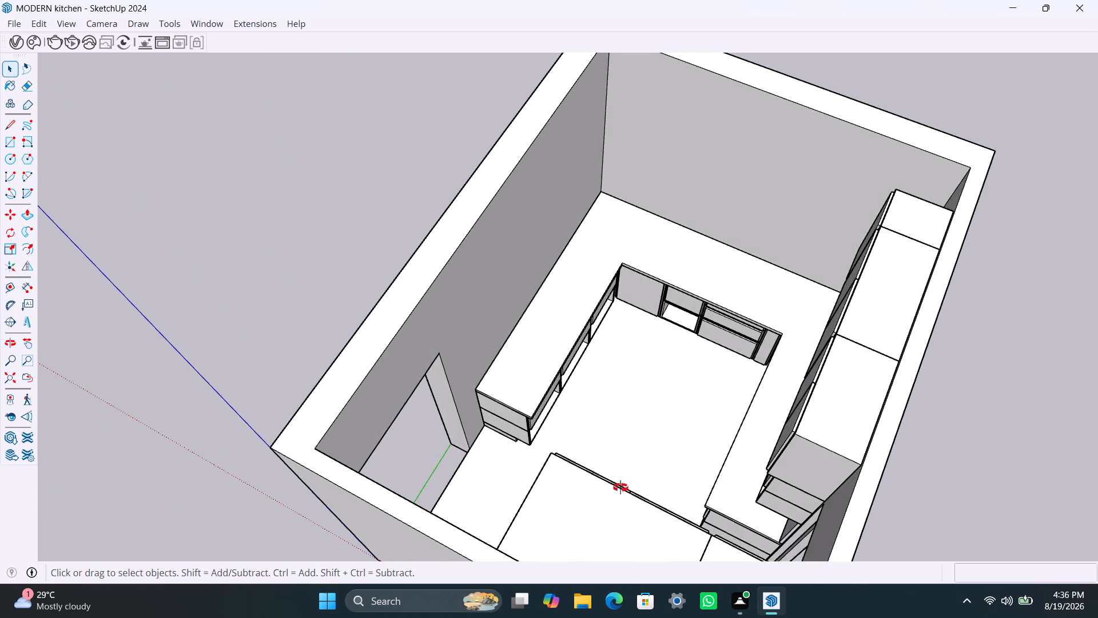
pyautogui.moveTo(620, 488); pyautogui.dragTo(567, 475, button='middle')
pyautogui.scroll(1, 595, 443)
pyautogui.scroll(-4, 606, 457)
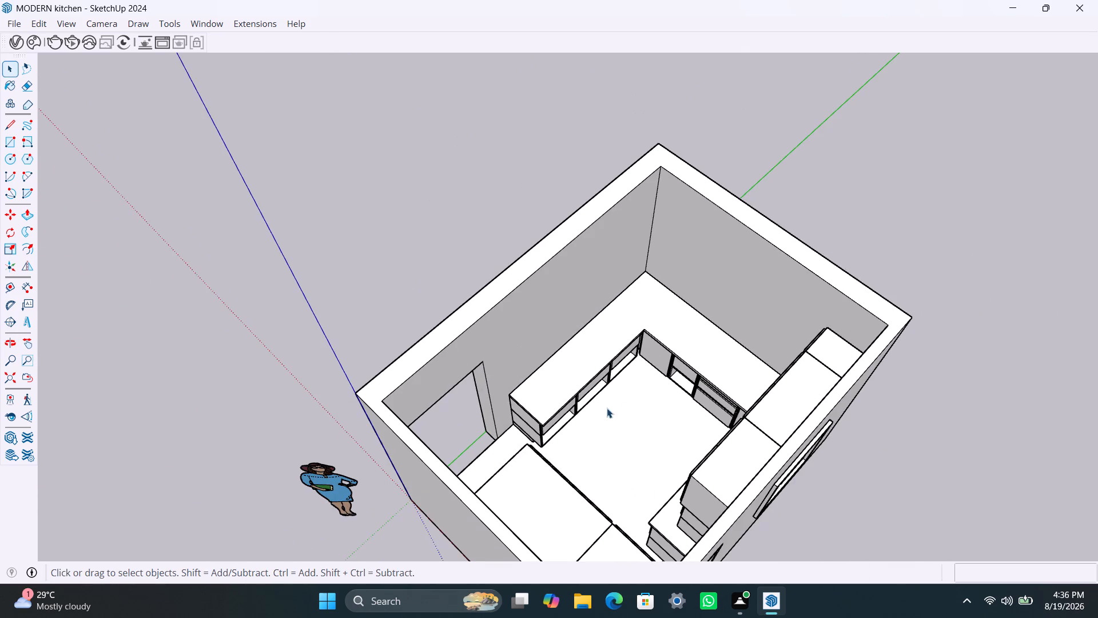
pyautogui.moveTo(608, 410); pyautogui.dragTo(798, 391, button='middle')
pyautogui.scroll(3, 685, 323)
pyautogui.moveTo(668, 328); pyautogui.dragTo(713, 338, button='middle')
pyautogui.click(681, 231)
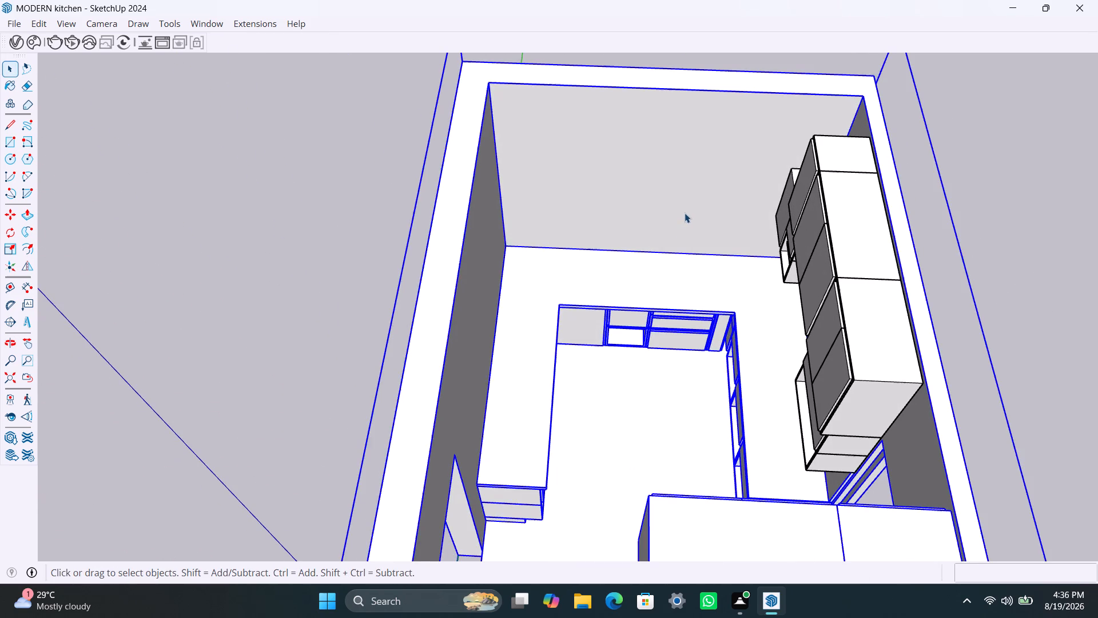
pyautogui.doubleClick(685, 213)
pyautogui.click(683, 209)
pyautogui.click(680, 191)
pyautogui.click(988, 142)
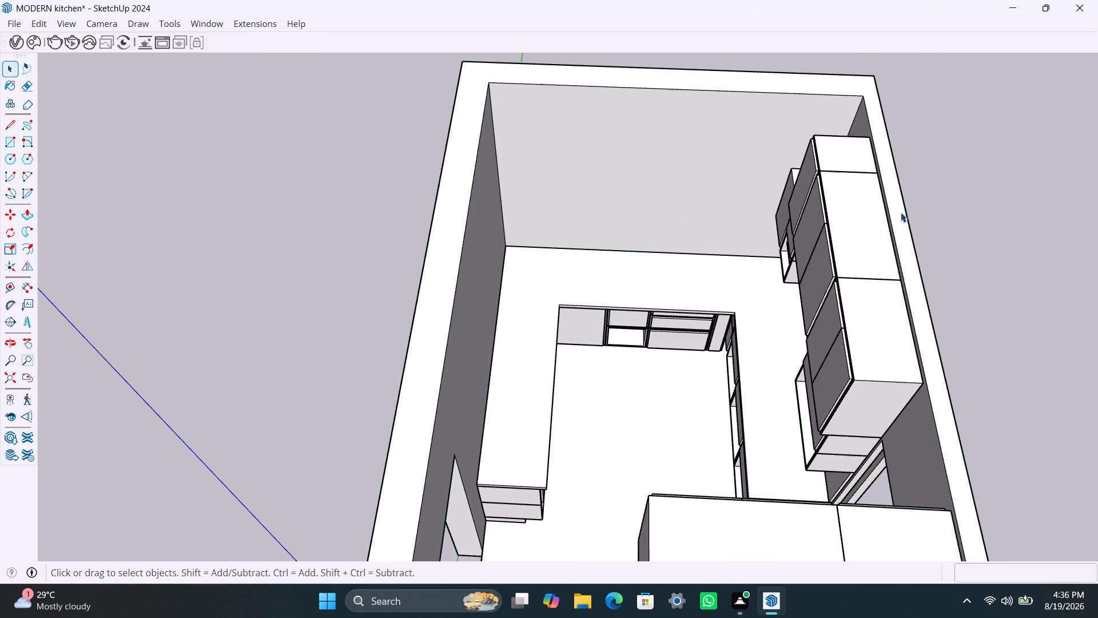
# Place three vertical guides on the bare end wall: 350 mm from the doorway wall's corner, 200 mm further, and another 450 mm on.
pyautogui.scroll(-2, 707, 249)
pyautogui.moveTo(696, 248); pyautogui.dragTo(695, 278, button='middle')
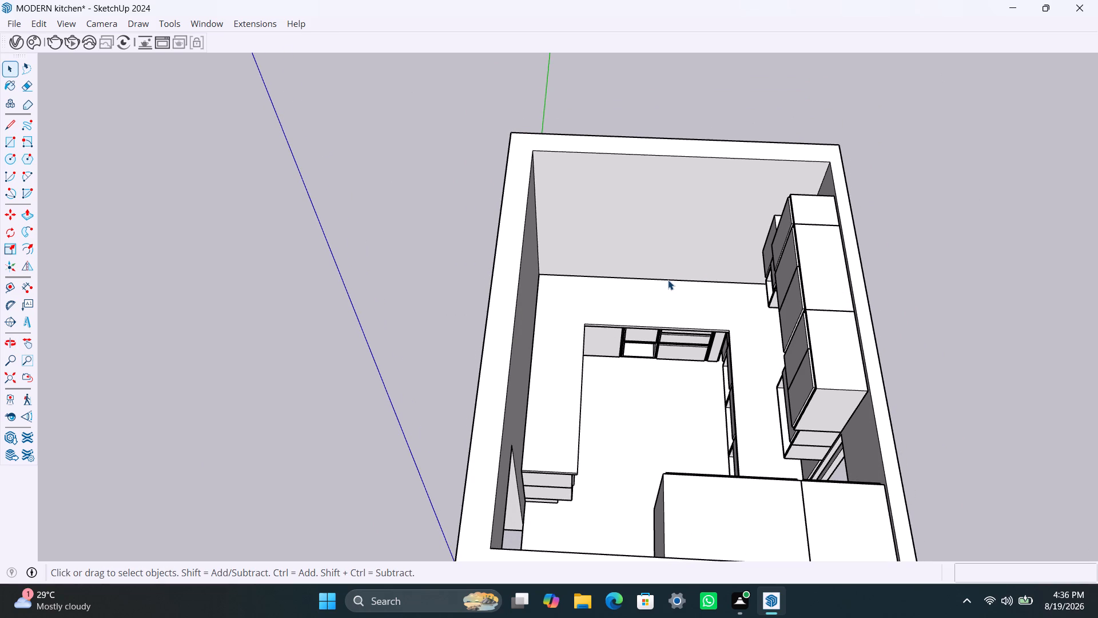
pyautogui.press('t')
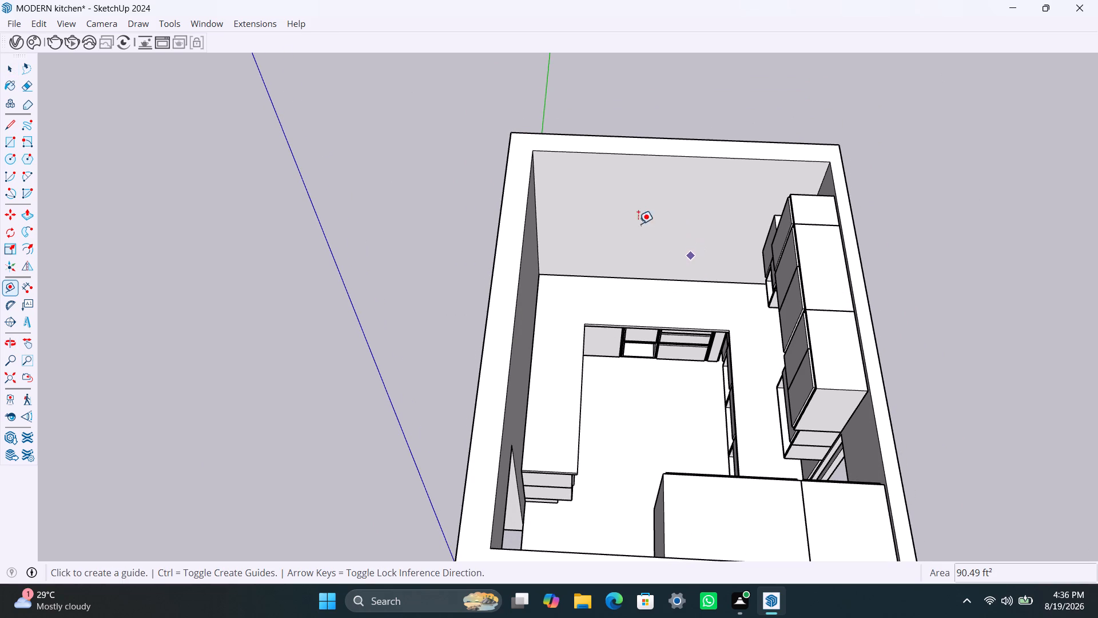
pyautogui.scroll(7, 531, 232)
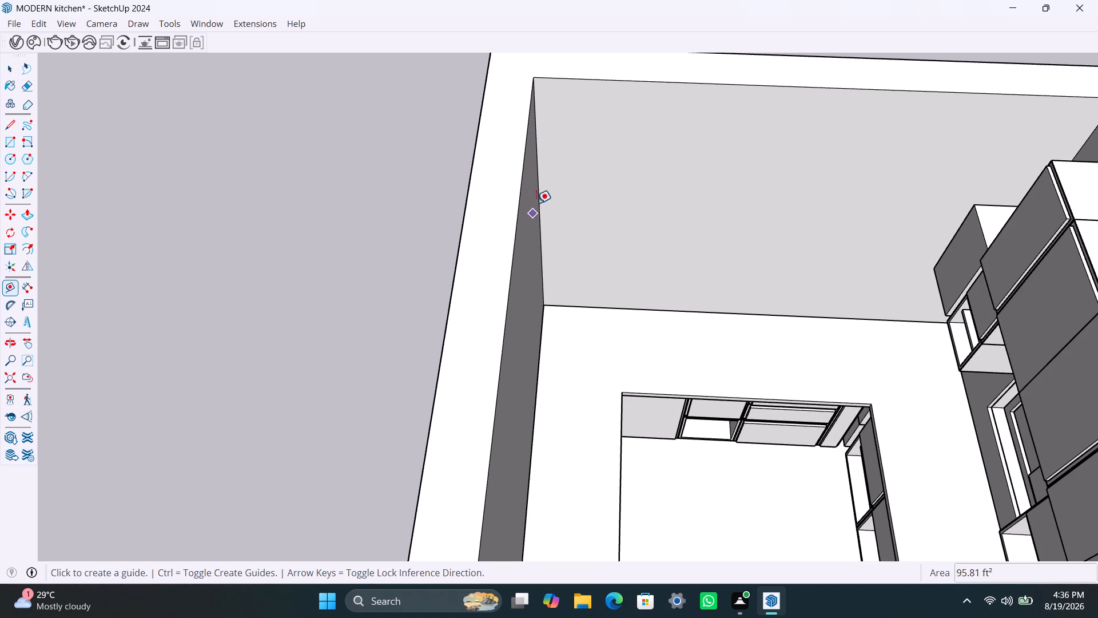
pyautogui.click(538, 196)
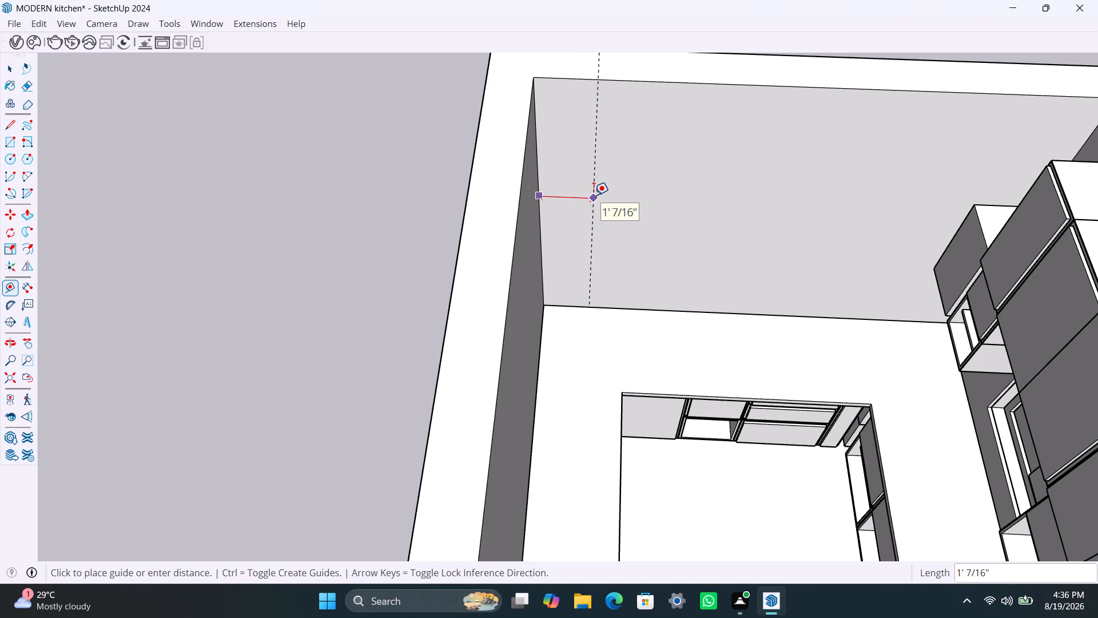
pyautogui.write('350MM')
pyautogui.press('Return')
pyautogui.click(596, 180)
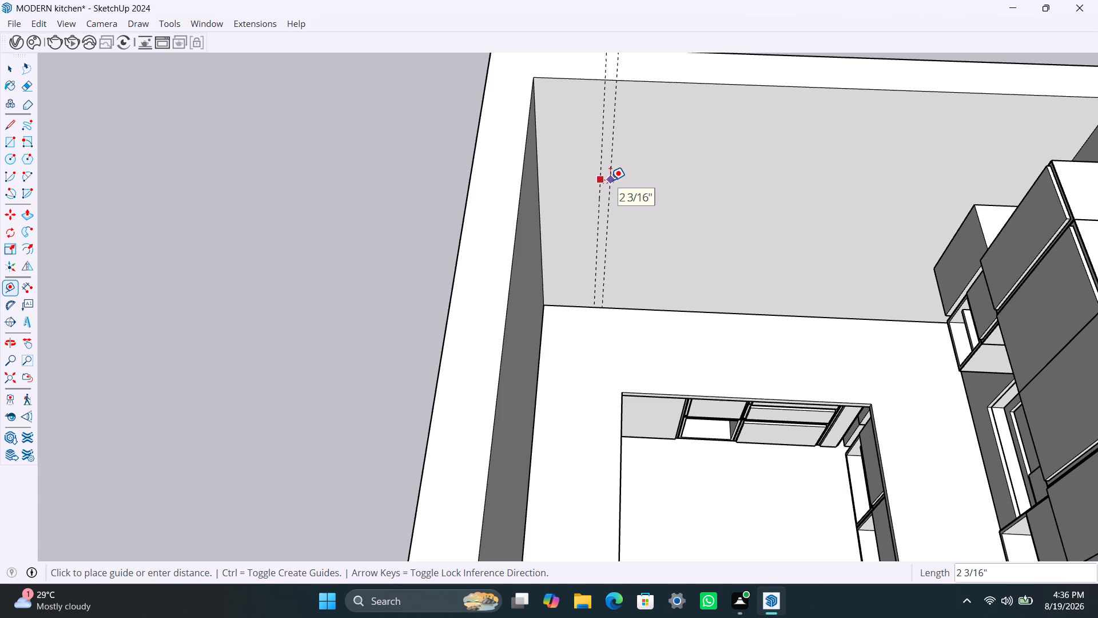
pyautogui.write('200MM')
pyautogui.press('Return')
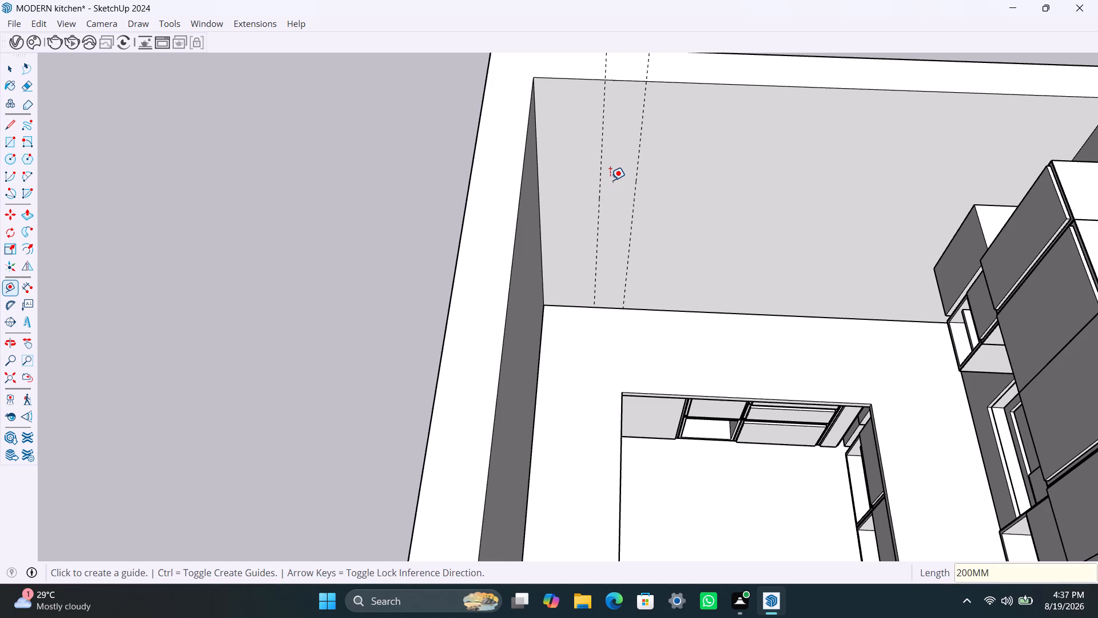
pyautogui.click(642, 148)
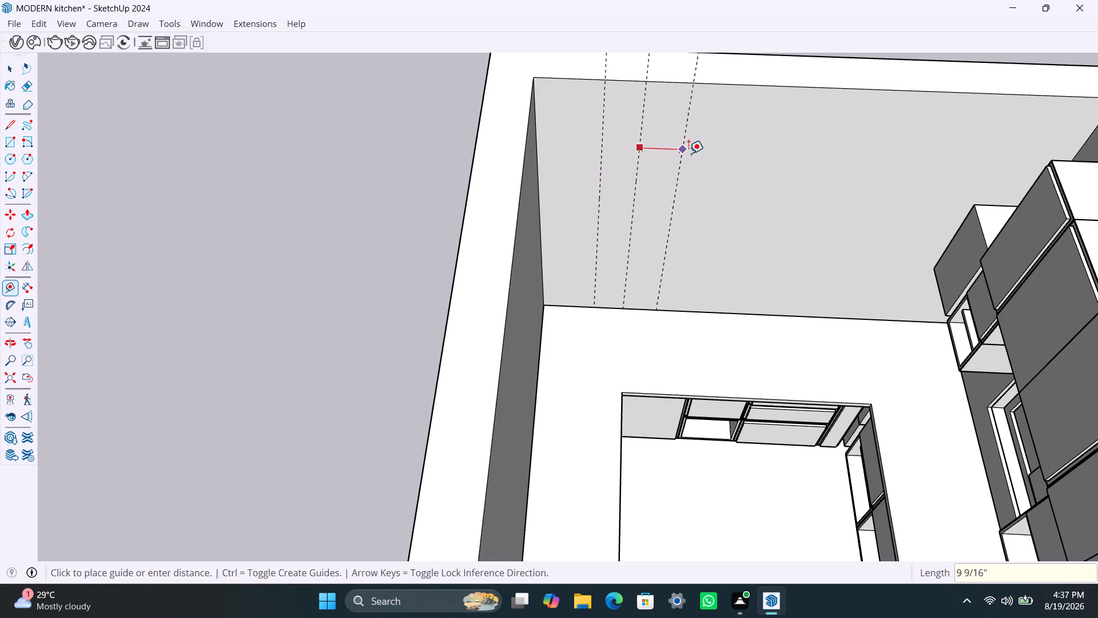
pyautogui.write('450MM')
pyautogui.press('Return')
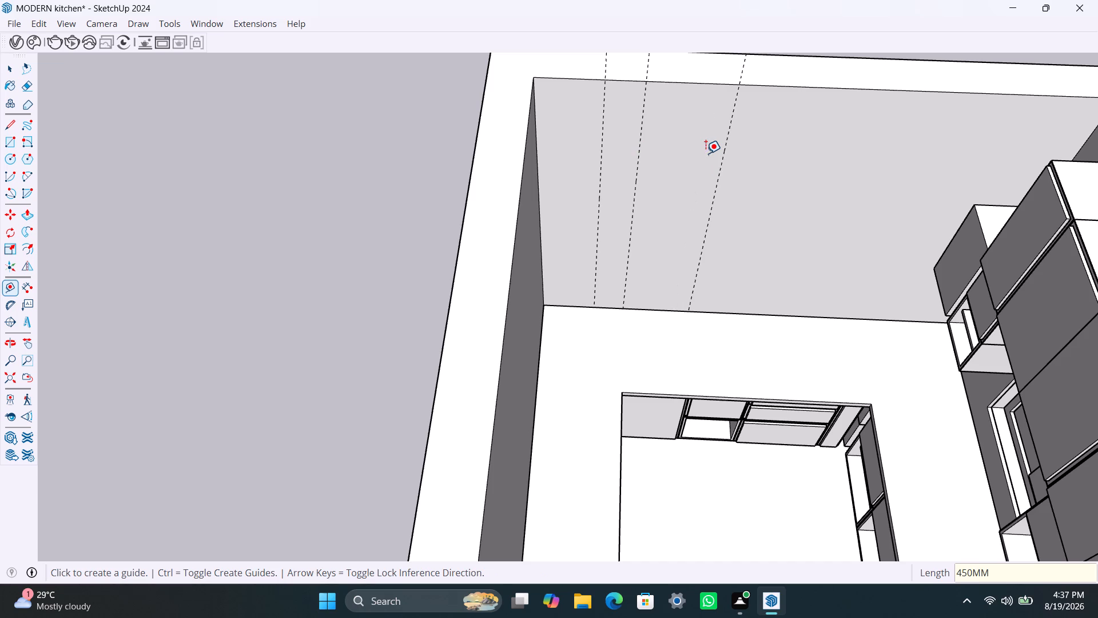
# Continue the vertical guides across the end wall toward the upper cabinets at successive spacings of 380, 640, 380 and 50 mm.
pyautogui.click(724, 148)
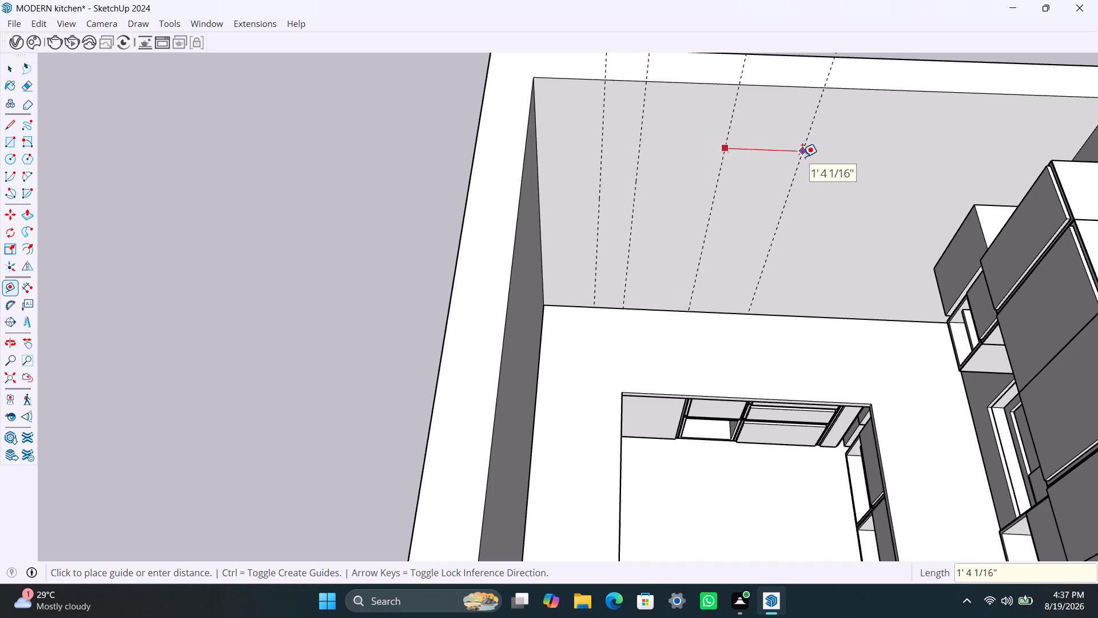
pyautogui.write('380MM')
pyautogui.press('Return')
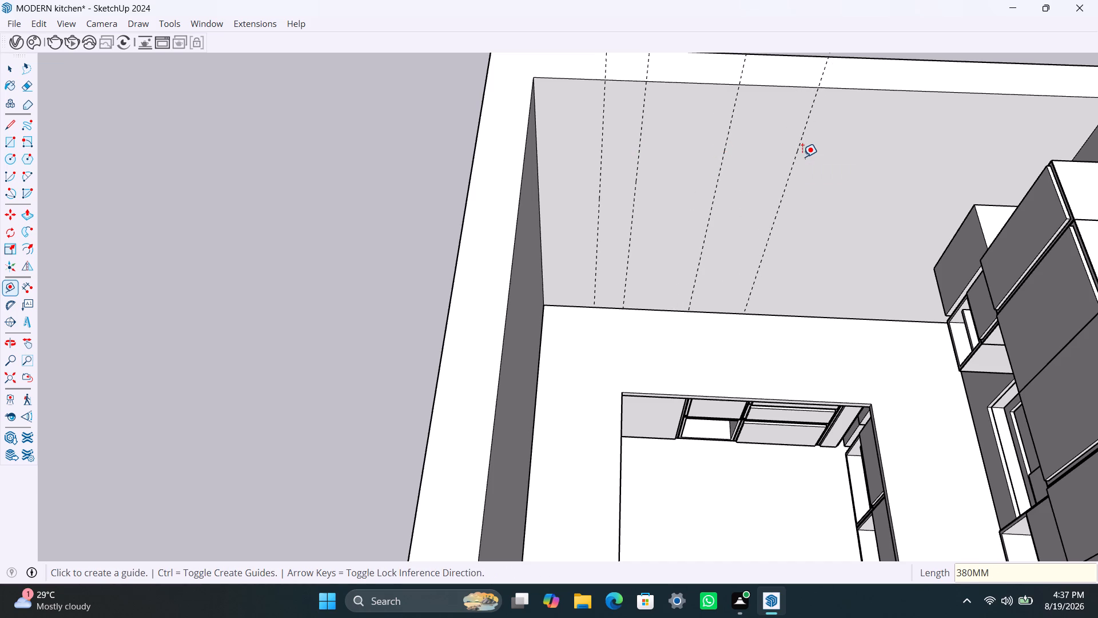
pyautogui.click(805, 140)
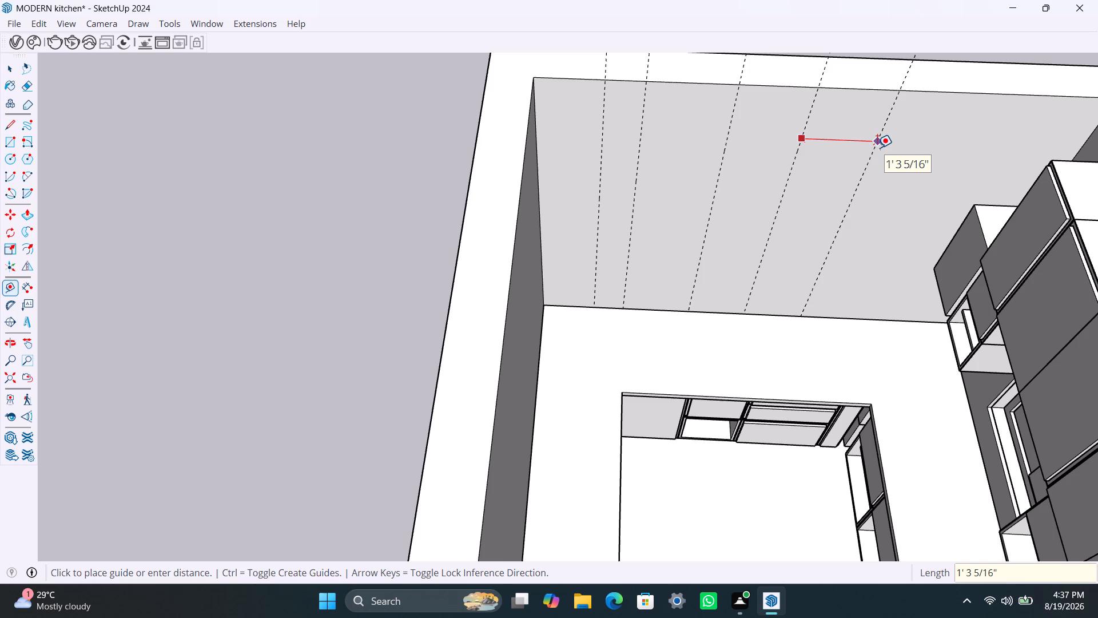
pyautogui.write('640MM')
pyautogui.press('Return')
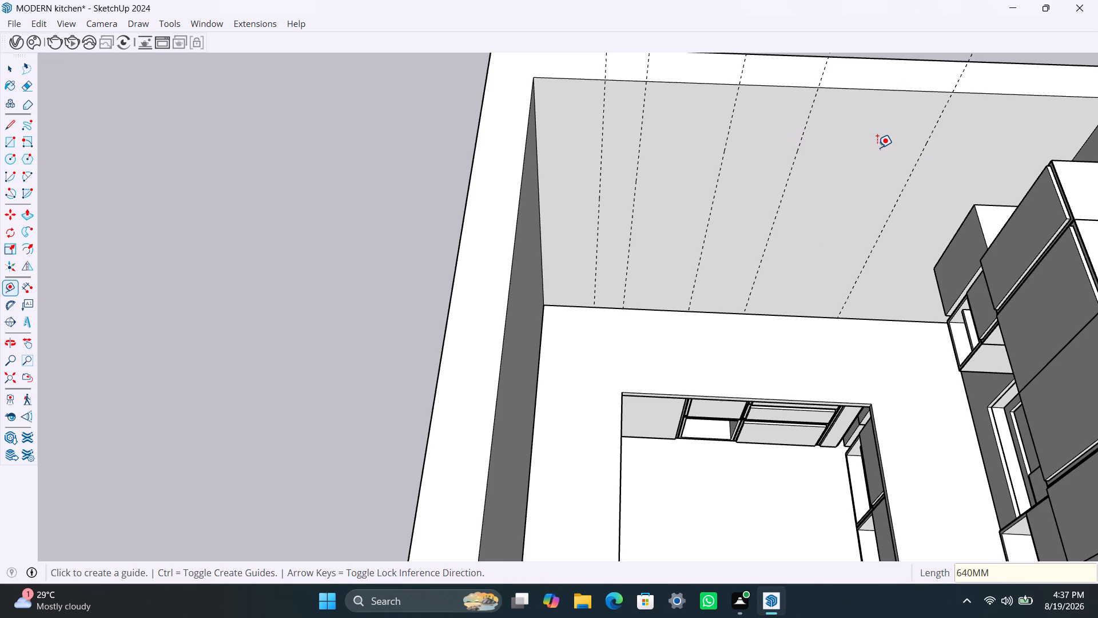
pyautogui.click(925, 151)
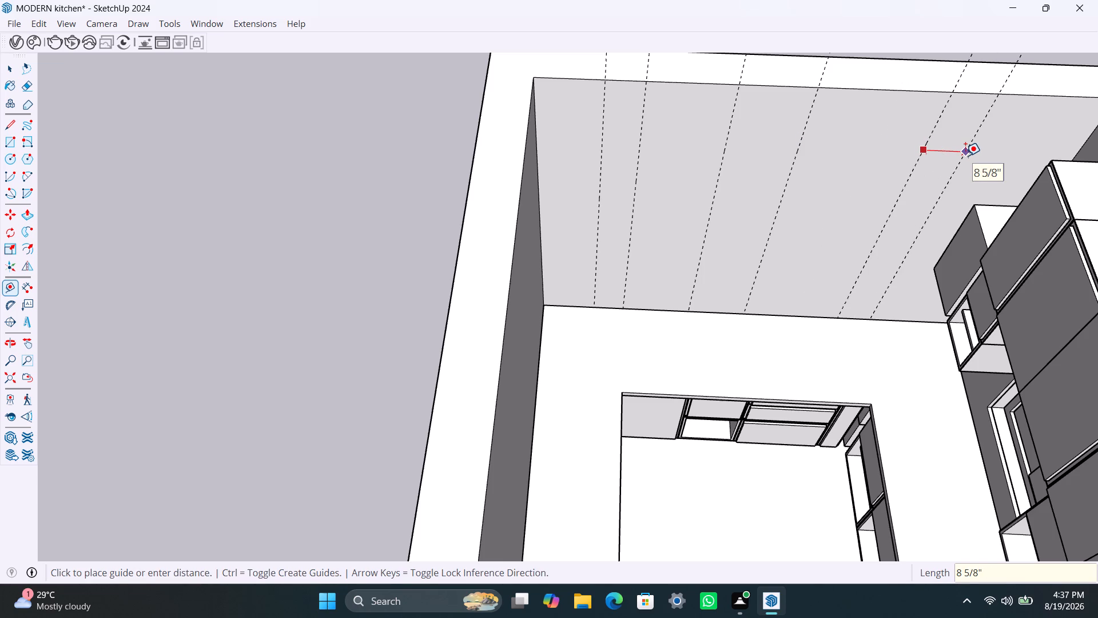
pyautogui.write('380MM')
pyautogui.press('Return')
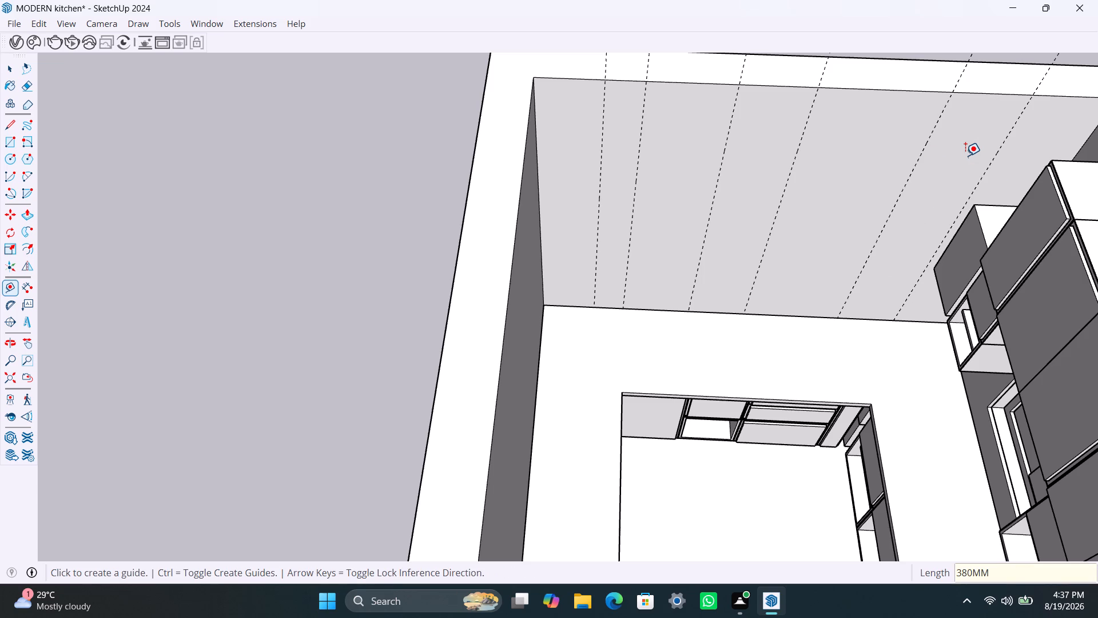
pyautogui.click(1004, 145)
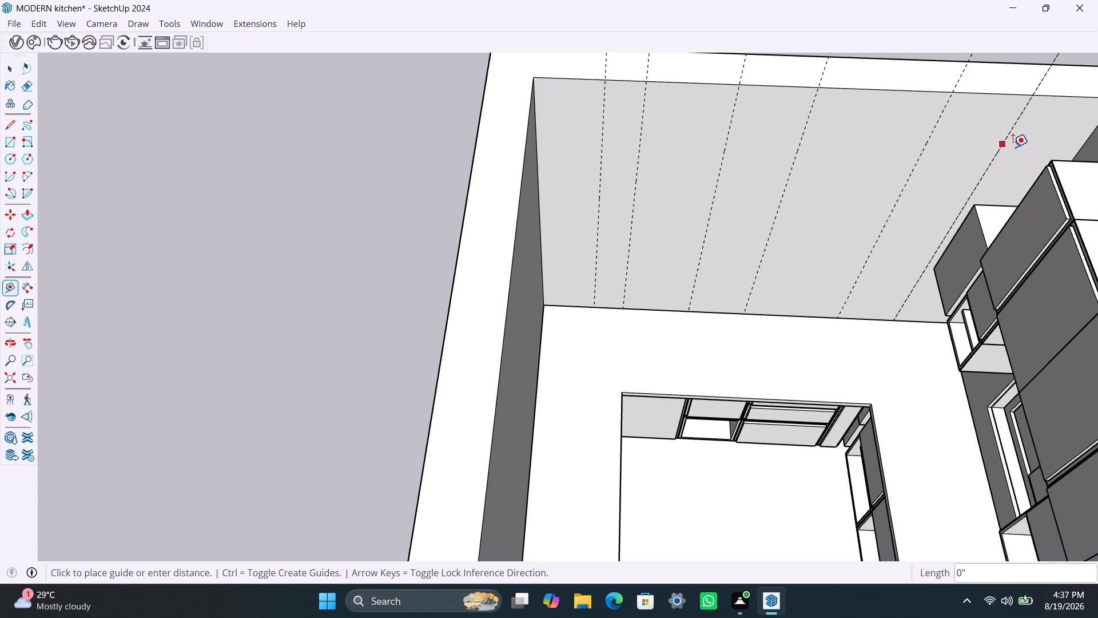
pyautogui.write('50MM')
pyautogui.press('Return')
pyautogui.press('space')
pyautogui.scroll(-4, 892, 108)
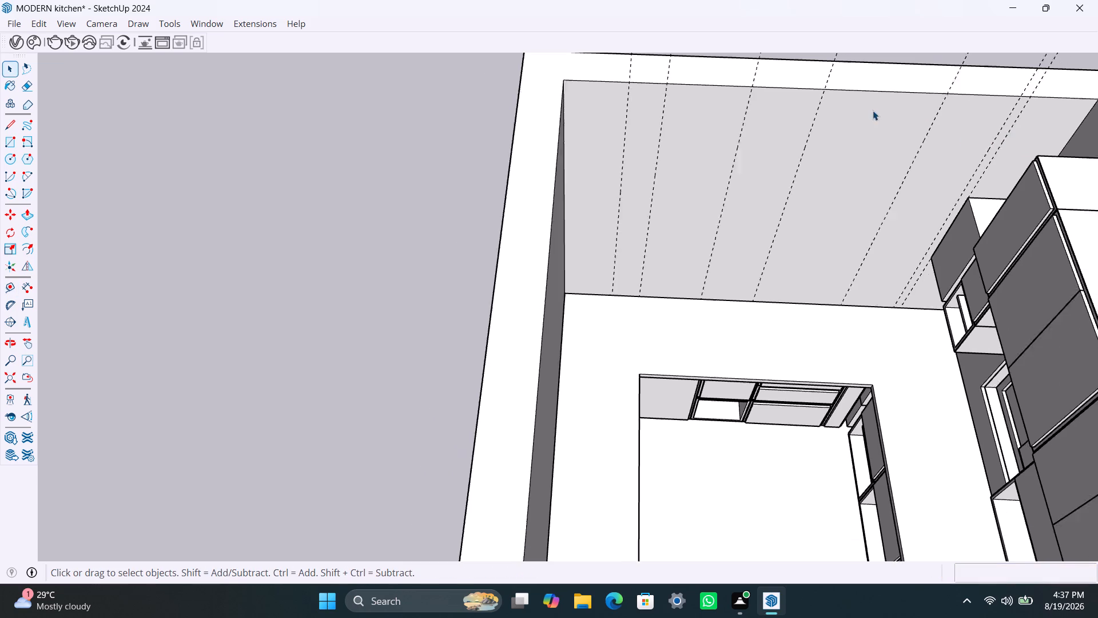
pyautogui.scroll(-2, 829, 137)
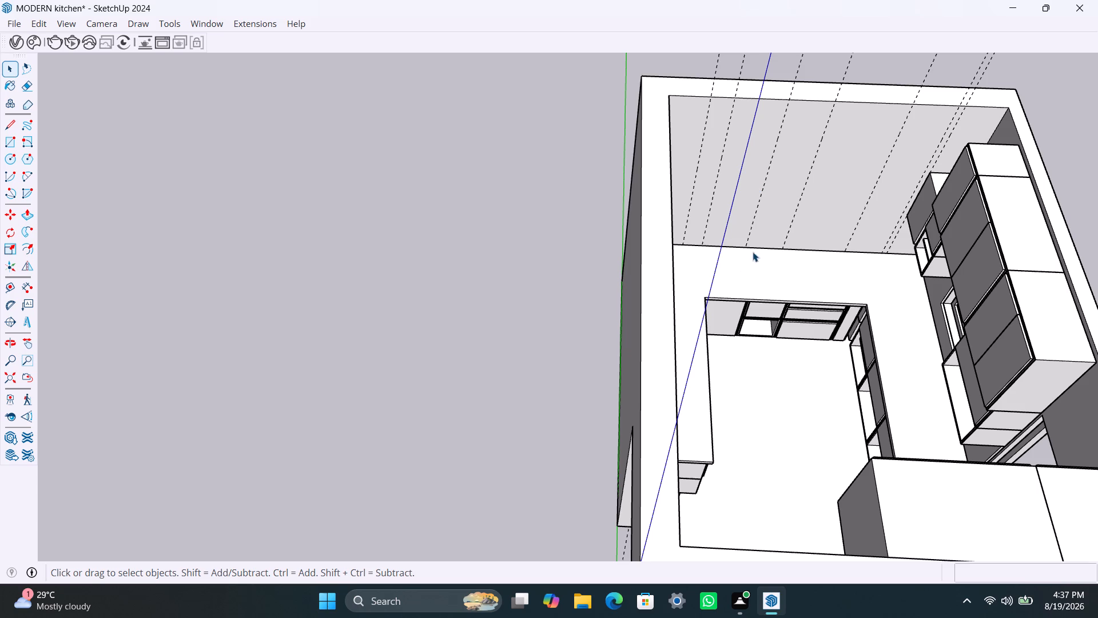
# Place two horizontal guides on the end wall, one 600 mm above the countertop and another 600 mm above that.
pyautogui.press('t')
pyautogui.click(738, 249)
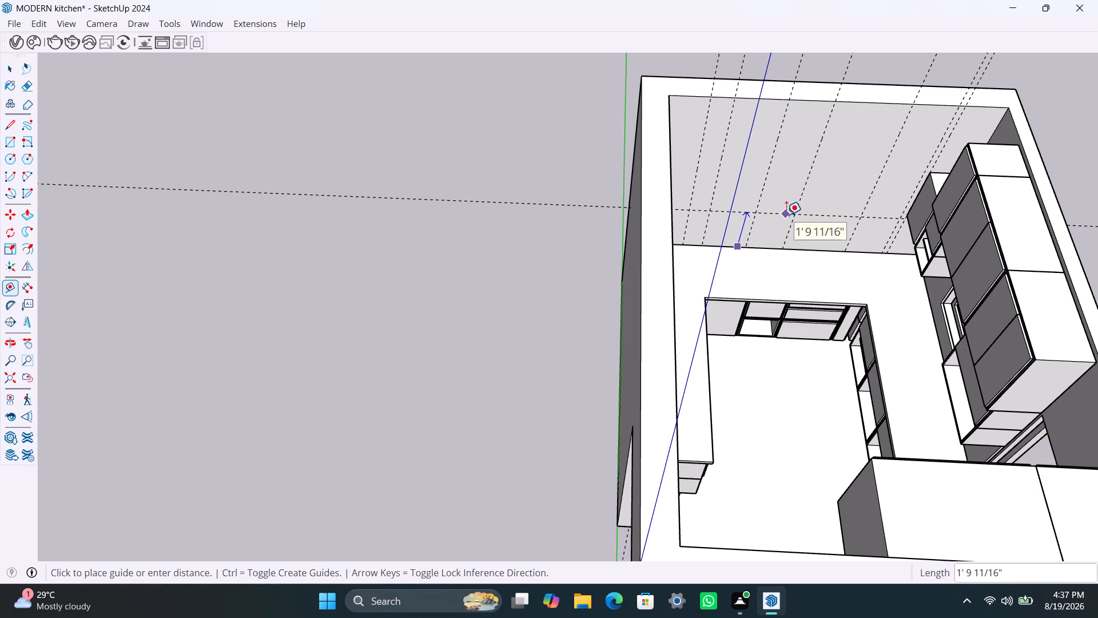
pyautogui.write('600MM')
pyautogui.press('Return')
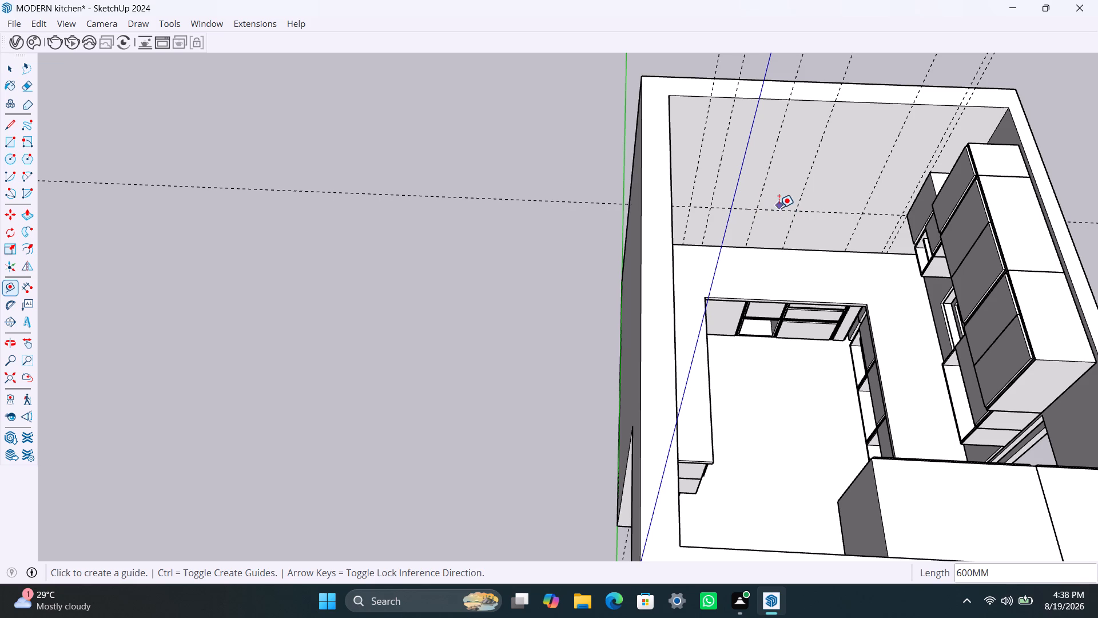
pyautogui.click(779, 209)
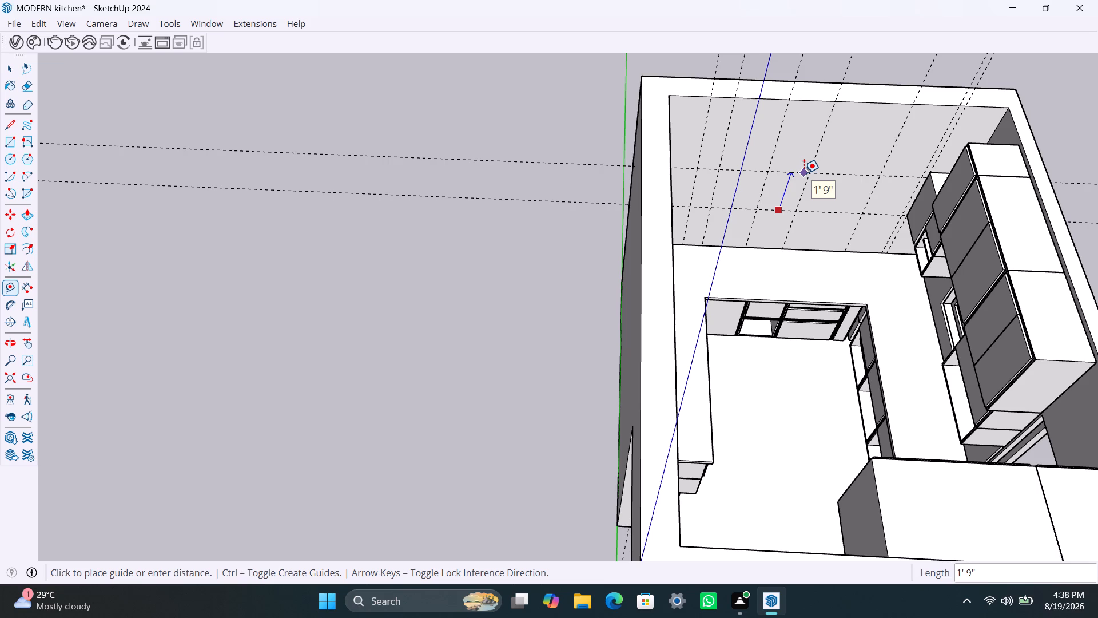
pyautogui.write('600MM')
pyautogui.press('Return')
pyautogui.press('space')
pyautogui.click(469, 140)
# Draw a rectangle between the two horizontal guides, from the doorway wall's corner to the first vertical guide, and group it.
pyautogui.scroll(-3, 522, 189)
pyautogui.moveTo(510, 211); pyautogui.dragTo(406, 160, button='middle')
pyautogui.scroll(4, 722, 204)
pyautogui.moveTo(677, 280); pyautogui.dragTo(654, 290, button='middle')
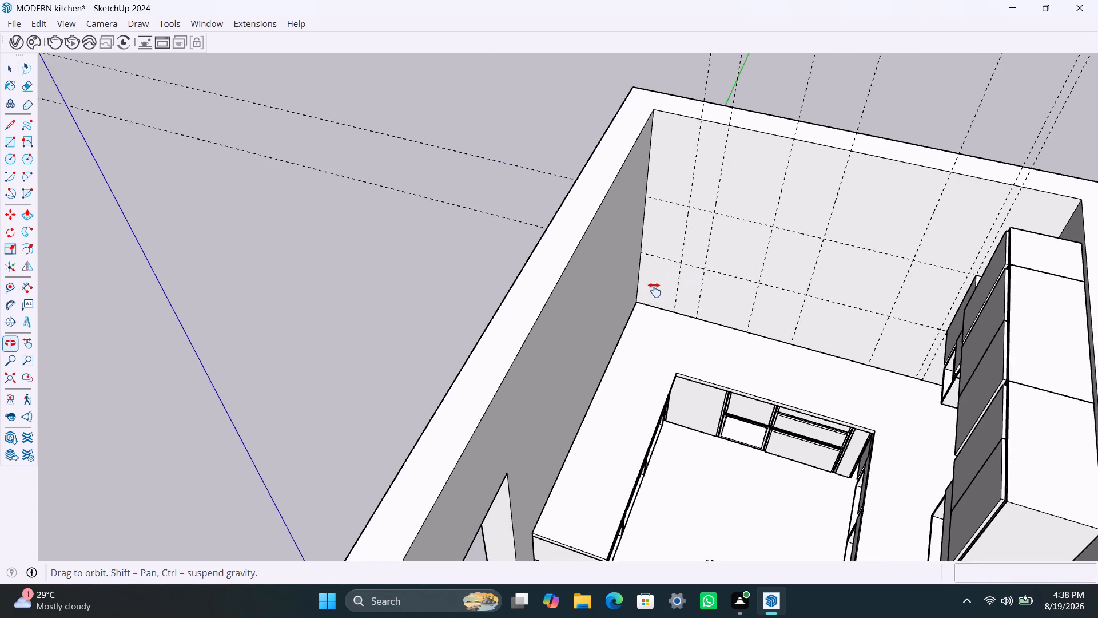
pyautogui.moveTo(654, 290); pyautogui.dragTo(654, 290, button='middle')
pyautogui.scroll(2, 693, 332)
pyautogui.moveTo(679, 345); pyautogui.dragTo(719, 346, button='middle')
pyautogui.scroll(-3, 688, 263)
pyautogui.moveTo(623, 286); pyautogui.dragTo(632, 293, button='middle')
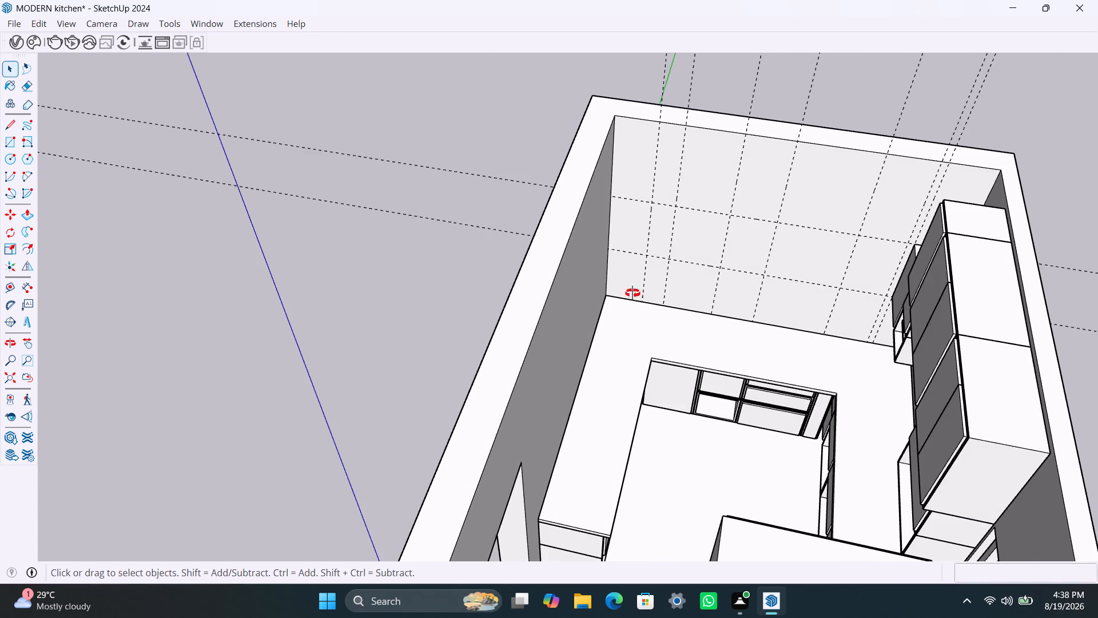
pyautogui.moveTo(632, 293); pyautogui.dragTo(722, 300, button='middle')
pyautogui.moveTo(744, 283); pyautogui.dragTo(715, 290, button='middle')
pyautogui.scroll(-2, 739, 262)
pyautogui.moveTo(731, 264); pyautogui.dragTo(526, 284, button='middle')
pyautogui.scroll(2, 542, 259)
pyautogui.moveTo(550, 279); pyautogui.dragTo(552, 280, button='middle')
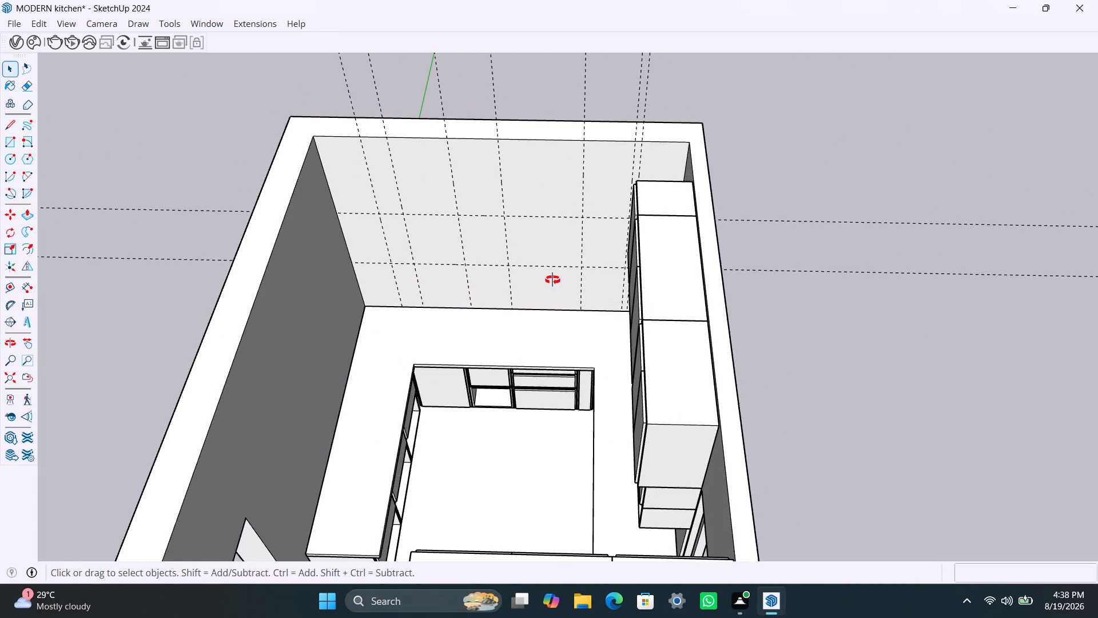
pyautogui.moveTo(552, 280); pyautogui.dragTo(560, 279, button='middle')
pyautogui.scroll(2, 458, 244)
pyautogui.moveTo(461, 248); pyautogui.dragTo(474, 248, button='middle')
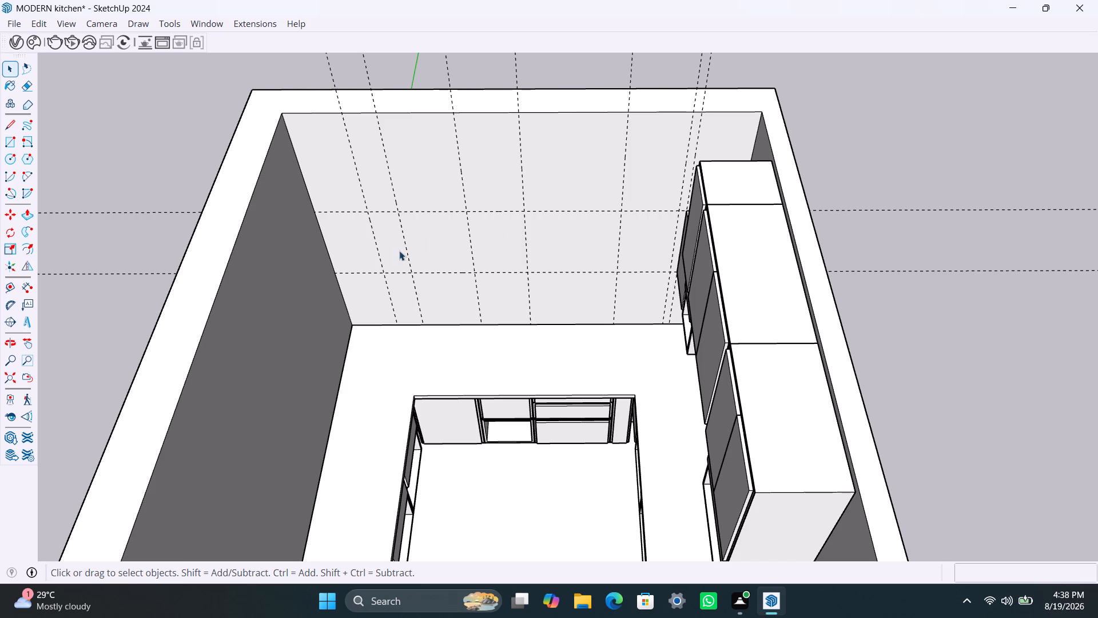
pyautogui.press('r')
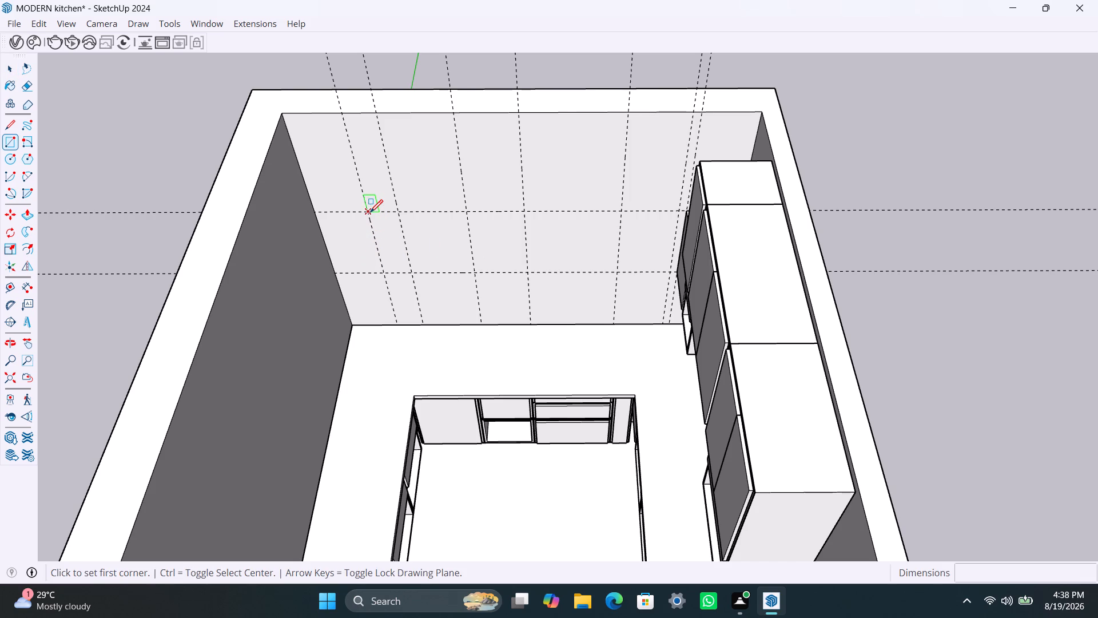
pyautogui.click(370, 212)
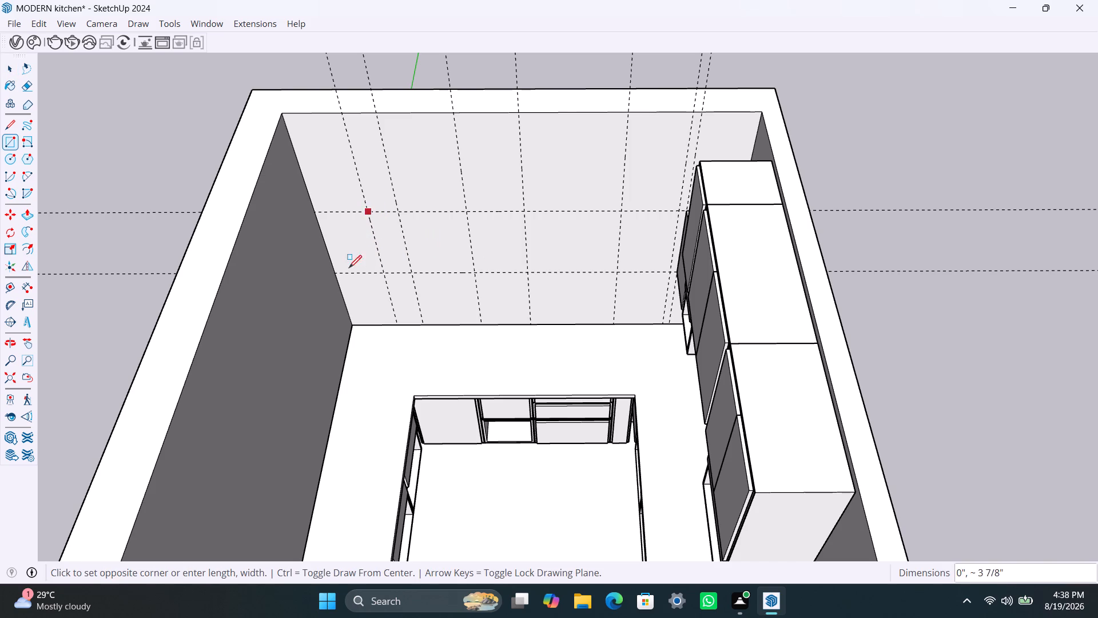
pyautogui.click(340, 275)
pyautogui.press('space')
pyautogui.doubleClick(347, 248)
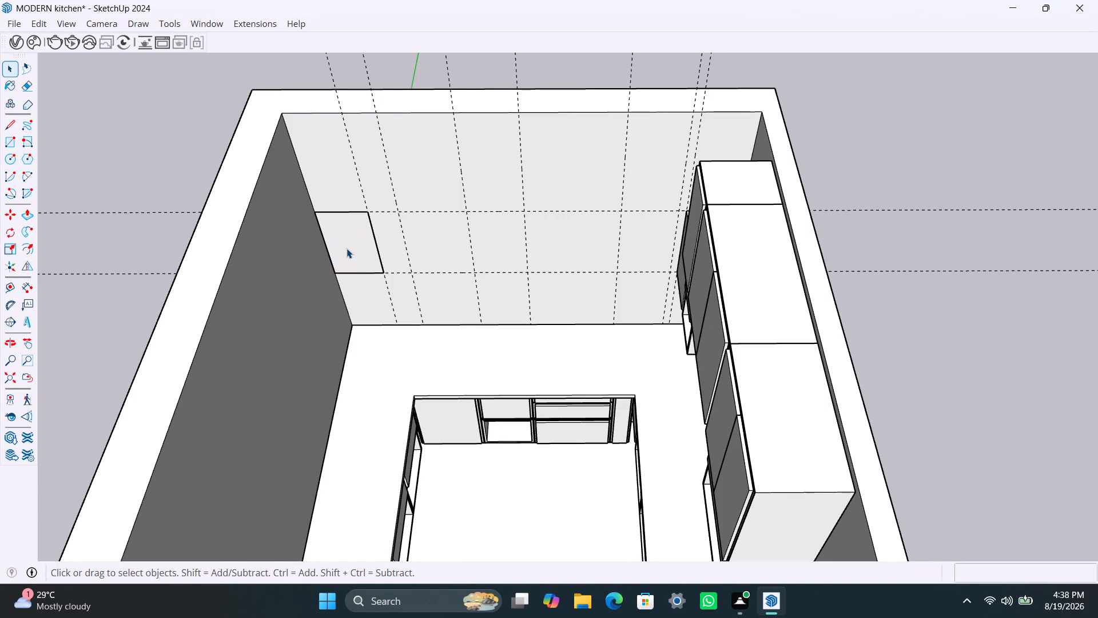
pyautogui.rightClick(347, 248)
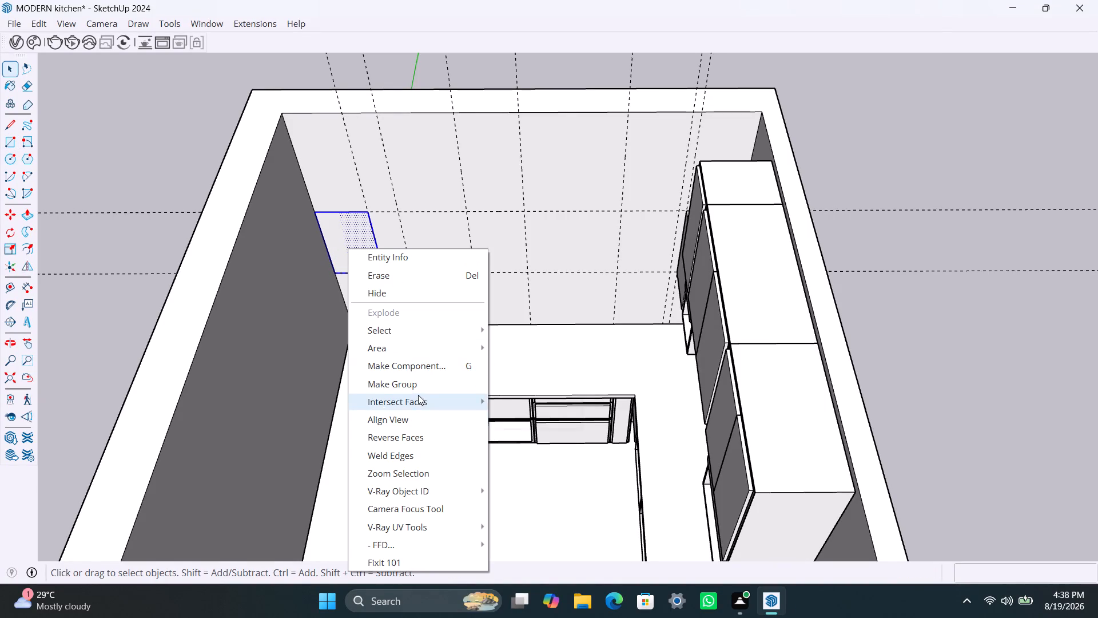
pyautogui.click(418, 387)
# Extrude the grouped rectangle's face 400 mm out from the end wall to form a cabinet box.
pyautogui.tripleClick(369, 260)
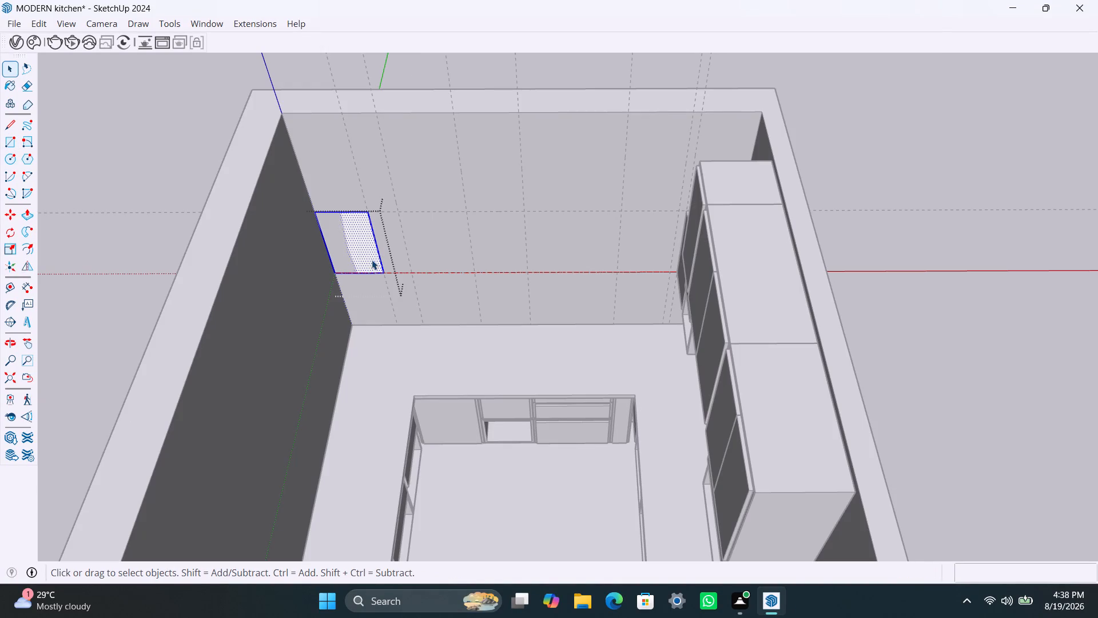
pyautogui.press('p')
pyautogui.click(372, 260)
pyautogui.write('400MM')
pyautogui.press('Return')
pyautogui.press('space')
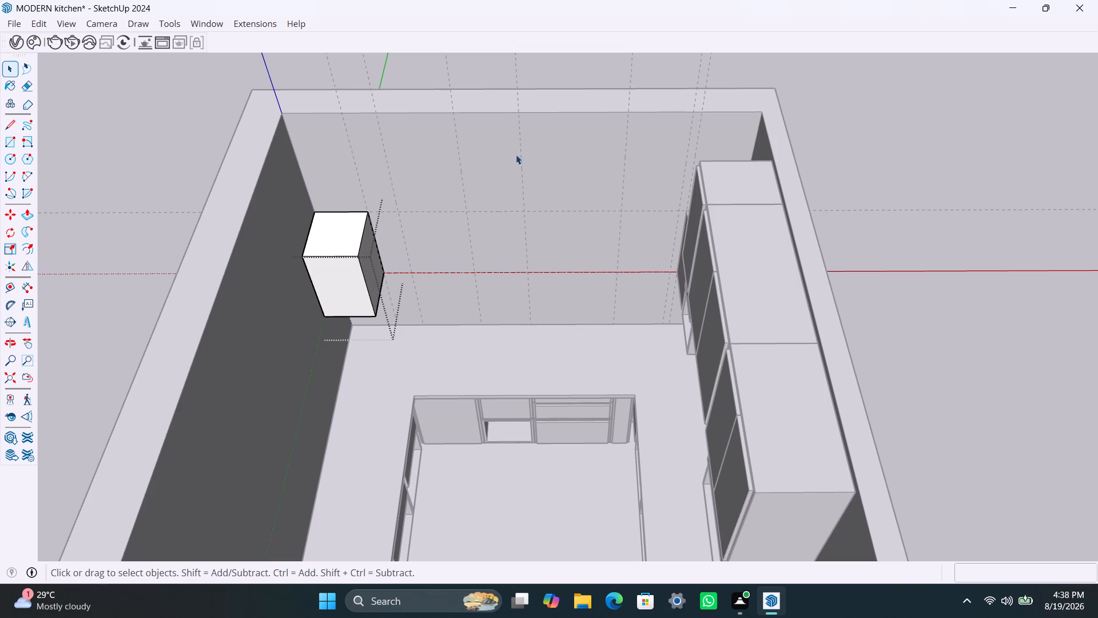
pyautogui.click(552, 86)
# Copy the cabinet box directly on top of the original, aligning the front corner endpoints.
pyautogui.click(342, 256)
pyautogui.press('m')
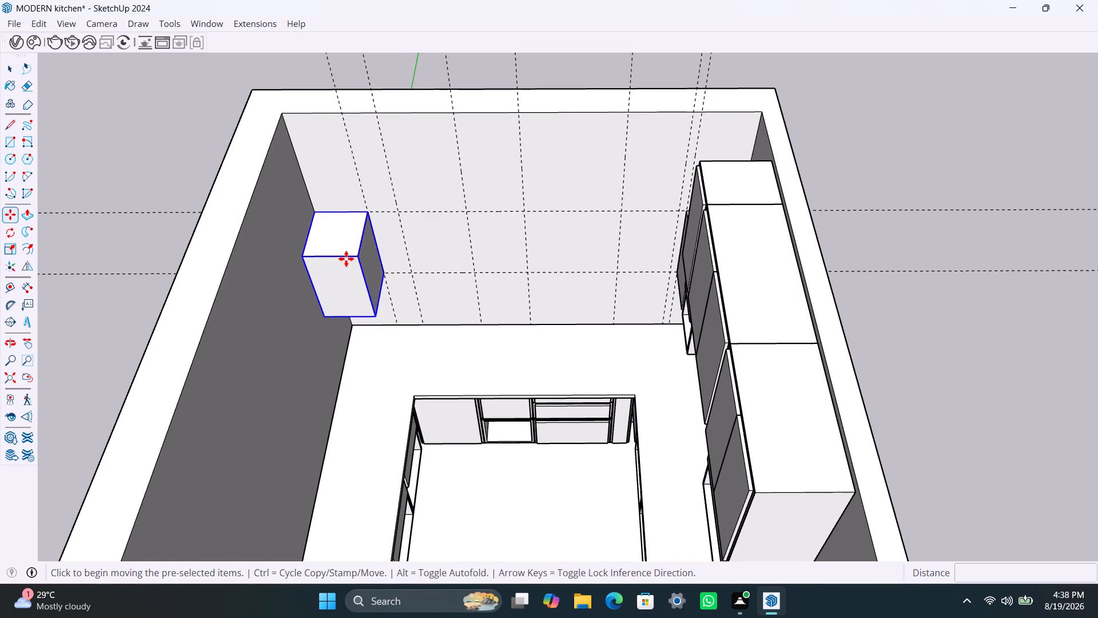
pyautogui.click(376, 316)
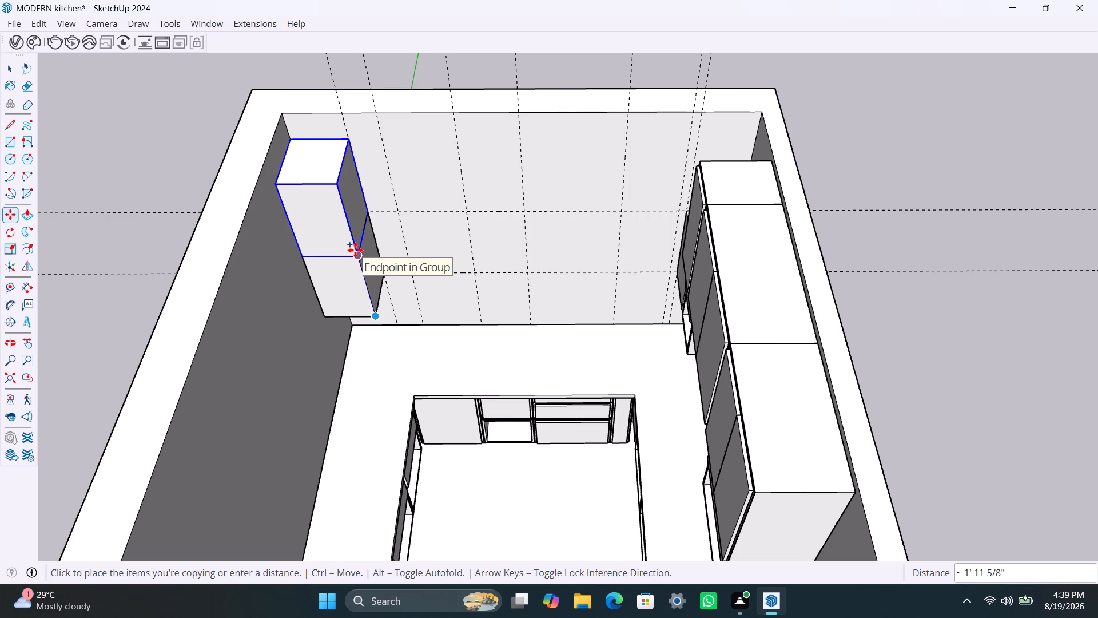
pyautogui.click(355, 250)
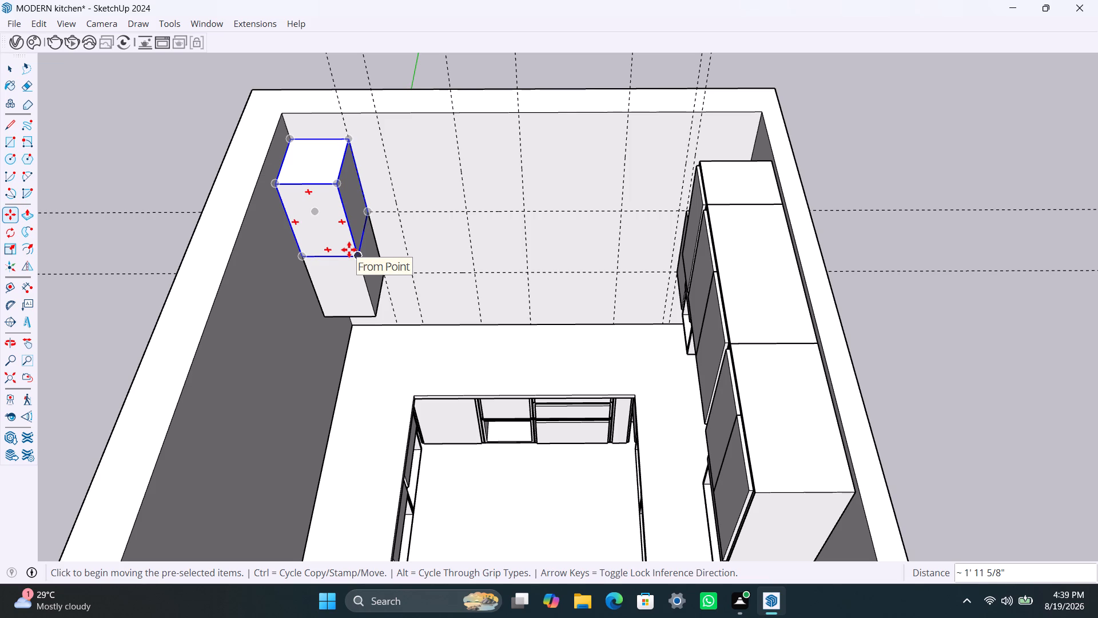
pyautogui.press('space')
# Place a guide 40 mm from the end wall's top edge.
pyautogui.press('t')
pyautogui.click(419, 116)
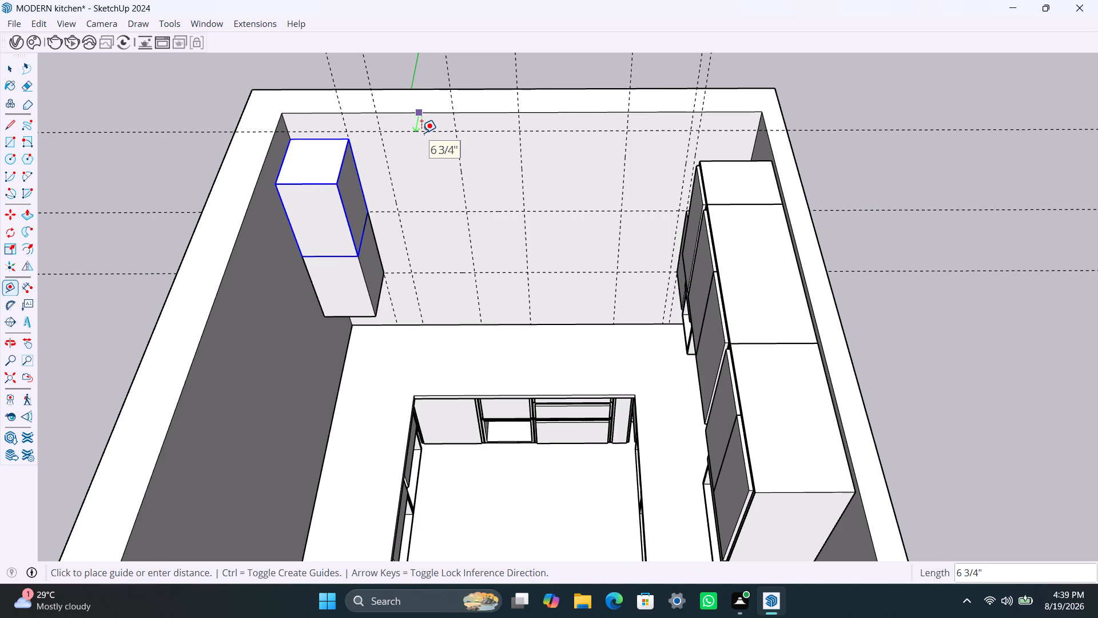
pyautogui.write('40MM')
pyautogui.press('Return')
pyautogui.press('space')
# Raise the top face of the upper cabinet box by about 1 inch with Push/Pull.
pyautogui.click(324, 156)
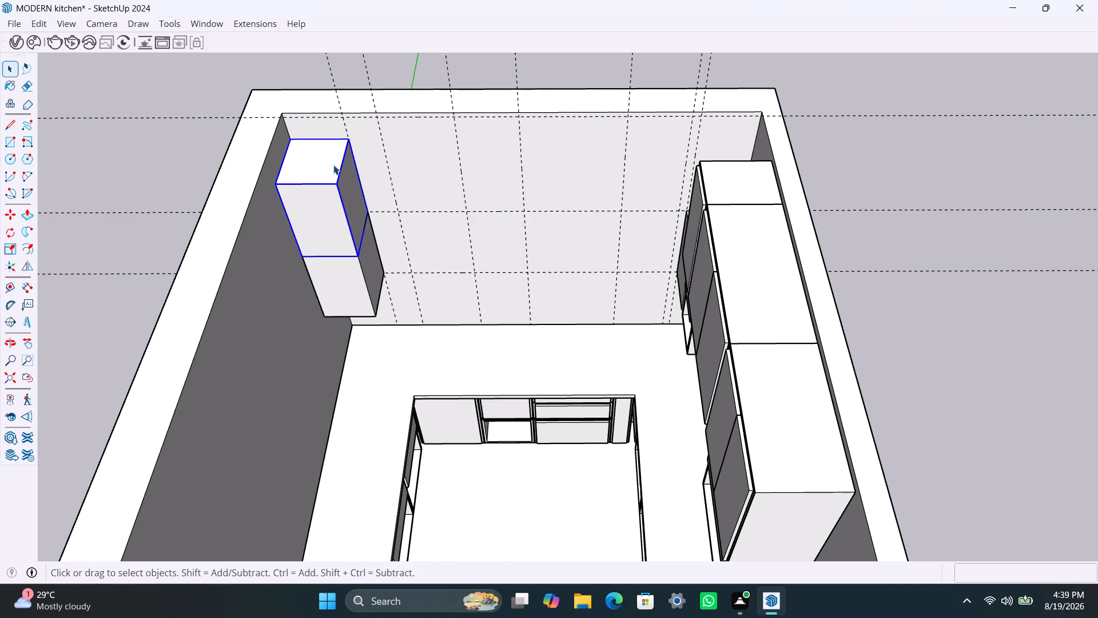
pyautogui.tripleClick(324, 173)
pyautogui.click(324, 171)
pyautogui.click(323, 168)
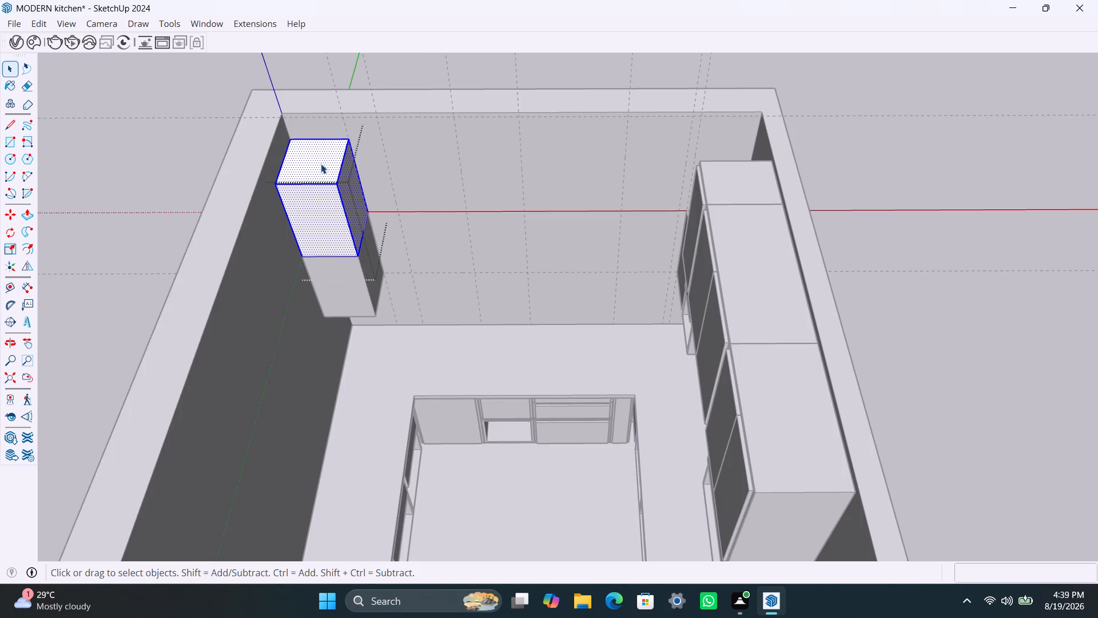
pyautogui.click(320, 161)
pyautogui.press('p')
pyautogui.click(320, 161)
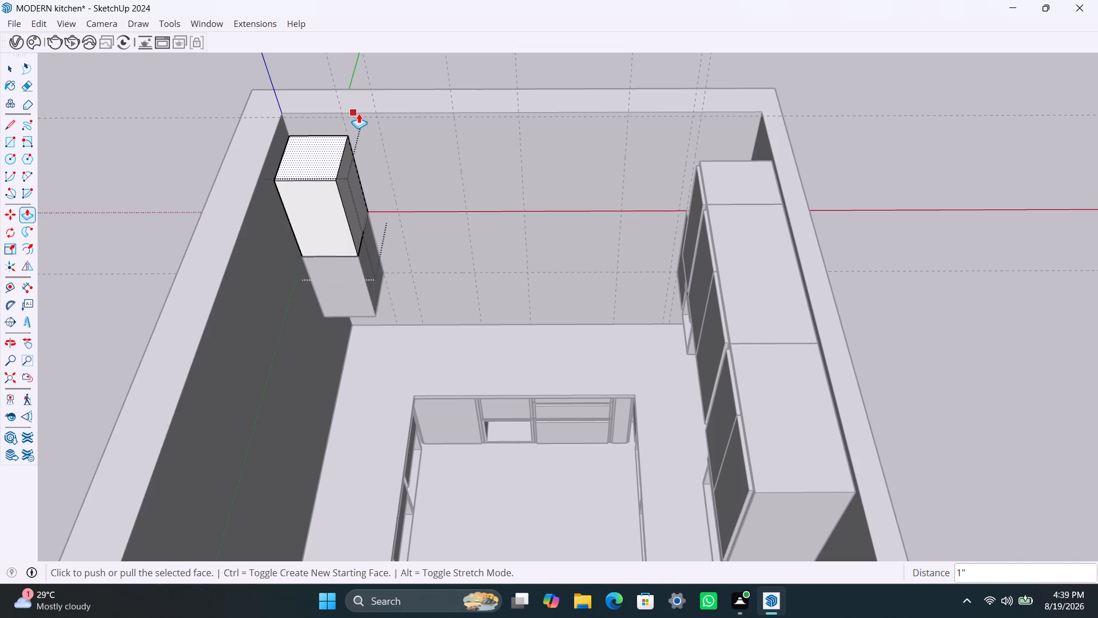
pyautogui.click(359, 114)
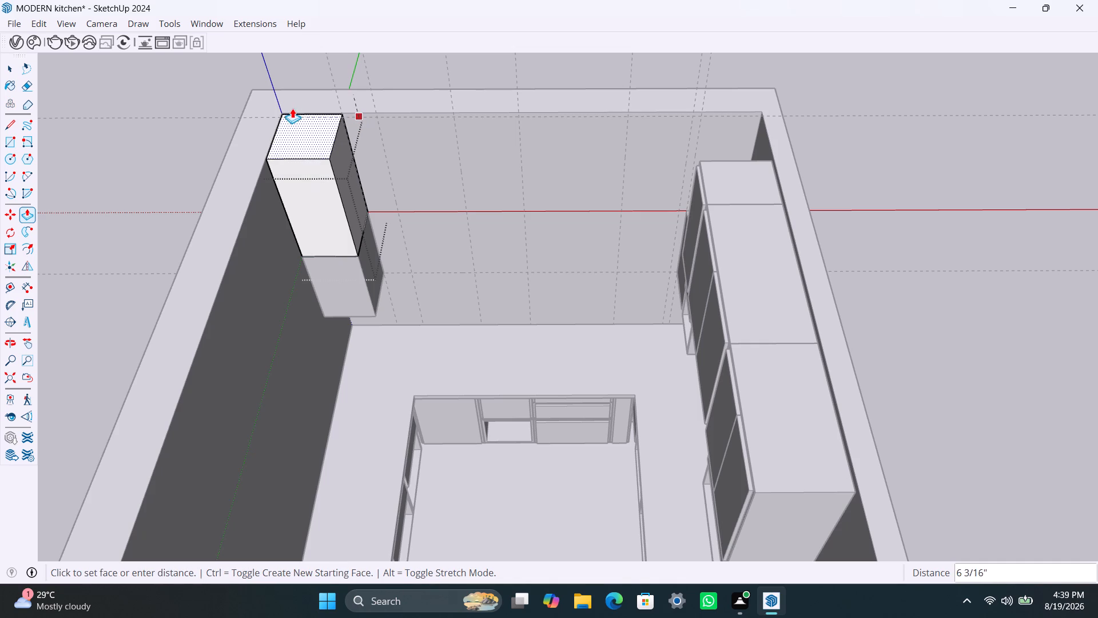
pyautogui.click(269, 116)
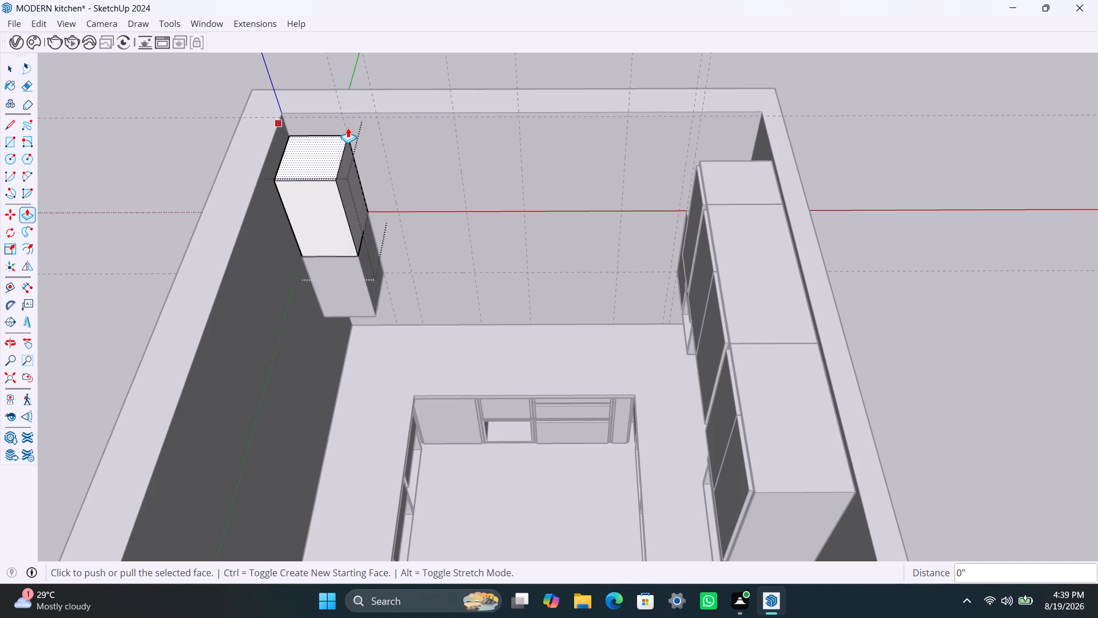
pyautogui.press('space')
pyautogui.click(422, 76)
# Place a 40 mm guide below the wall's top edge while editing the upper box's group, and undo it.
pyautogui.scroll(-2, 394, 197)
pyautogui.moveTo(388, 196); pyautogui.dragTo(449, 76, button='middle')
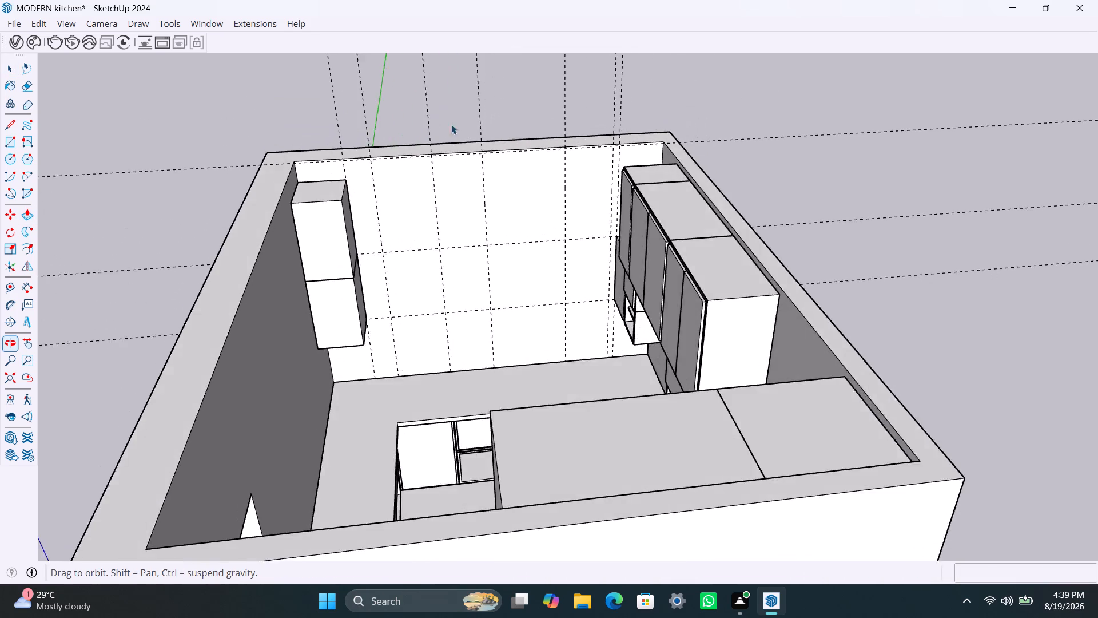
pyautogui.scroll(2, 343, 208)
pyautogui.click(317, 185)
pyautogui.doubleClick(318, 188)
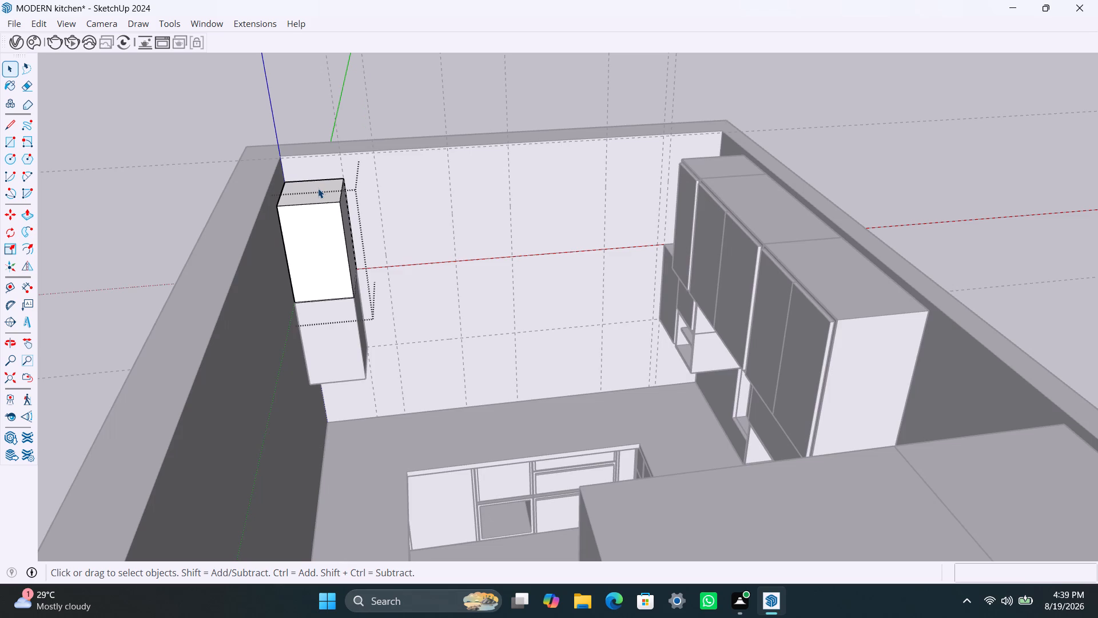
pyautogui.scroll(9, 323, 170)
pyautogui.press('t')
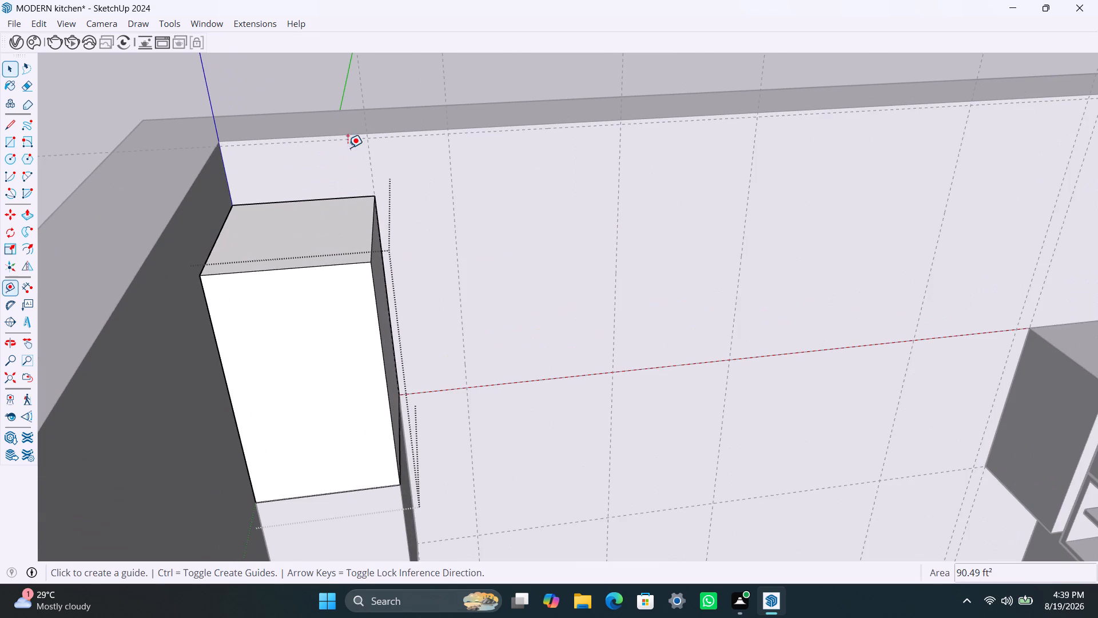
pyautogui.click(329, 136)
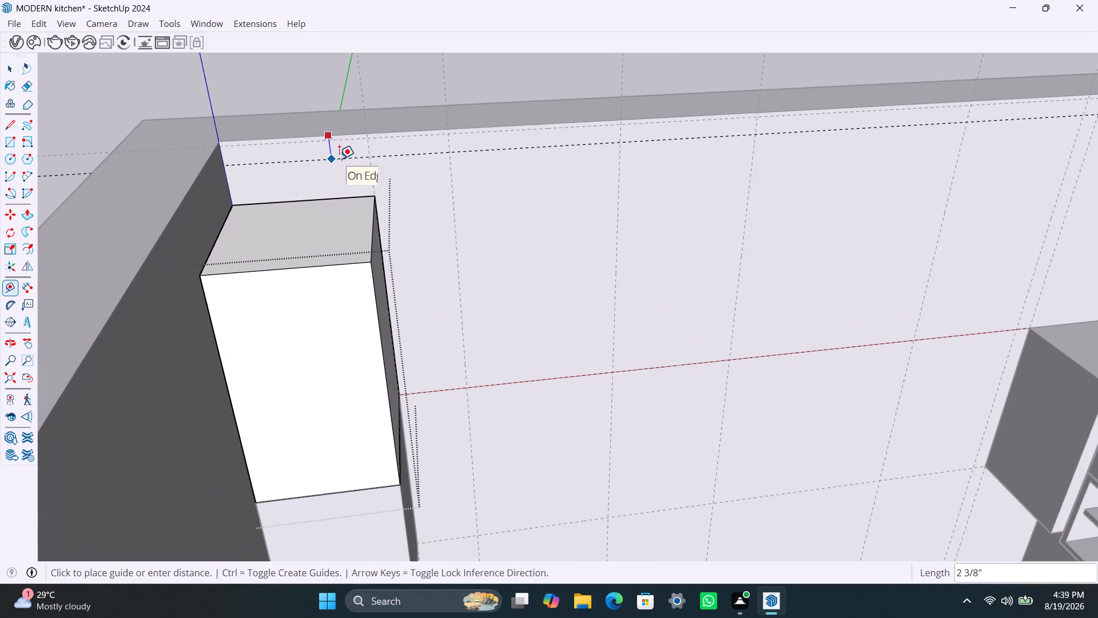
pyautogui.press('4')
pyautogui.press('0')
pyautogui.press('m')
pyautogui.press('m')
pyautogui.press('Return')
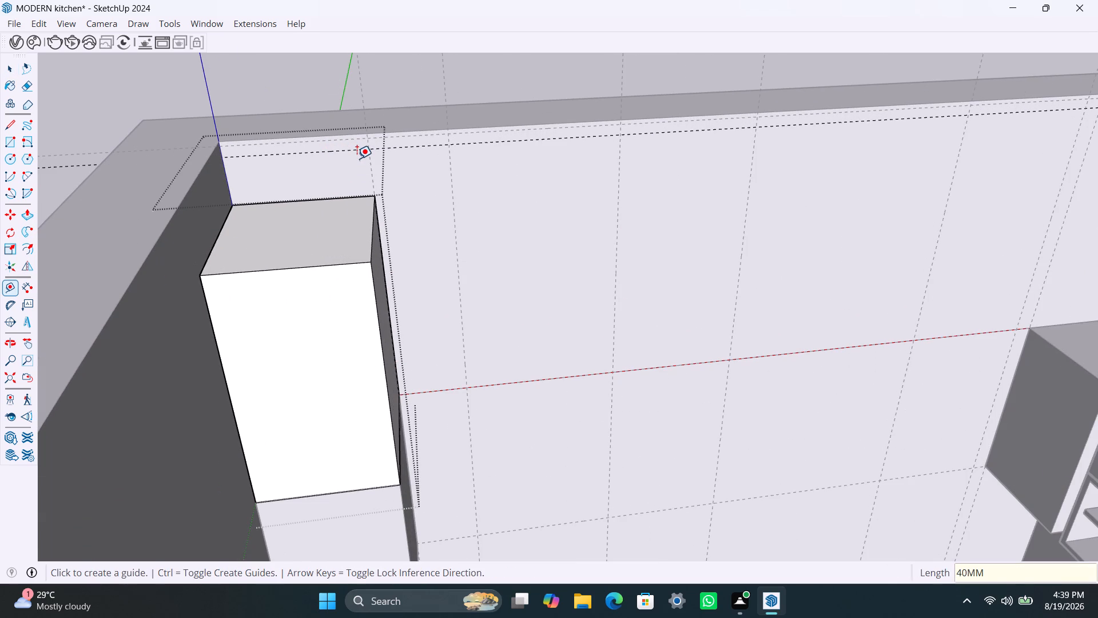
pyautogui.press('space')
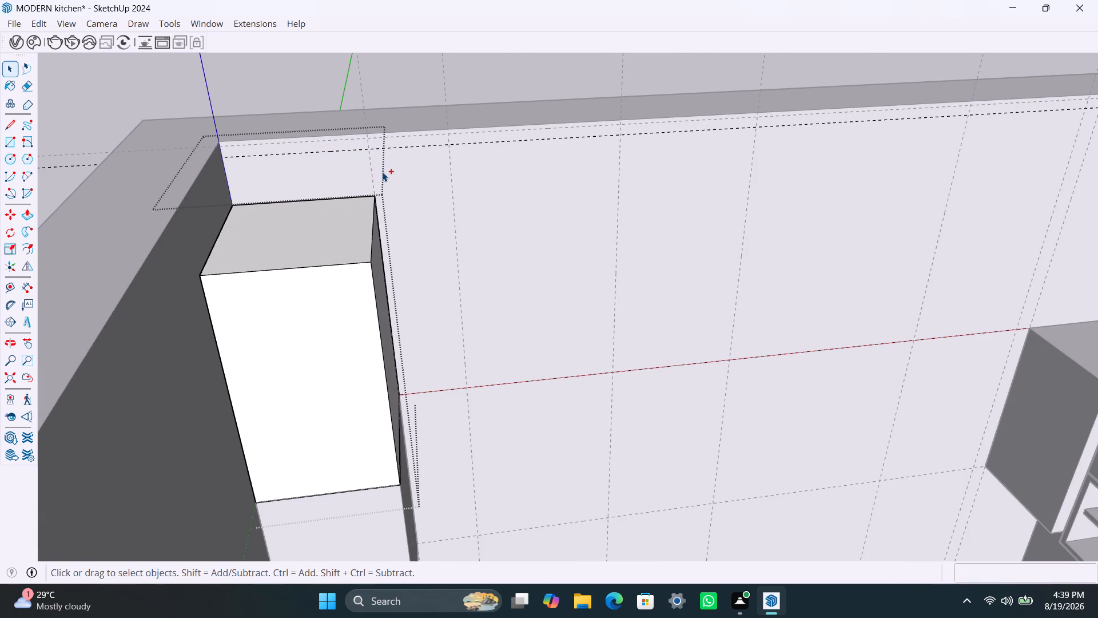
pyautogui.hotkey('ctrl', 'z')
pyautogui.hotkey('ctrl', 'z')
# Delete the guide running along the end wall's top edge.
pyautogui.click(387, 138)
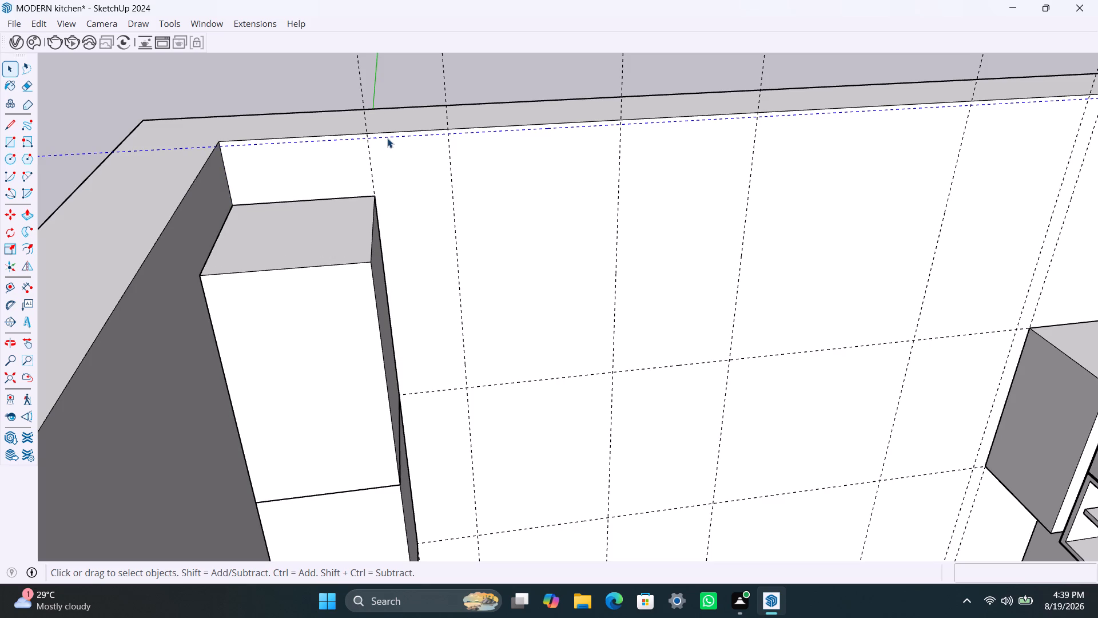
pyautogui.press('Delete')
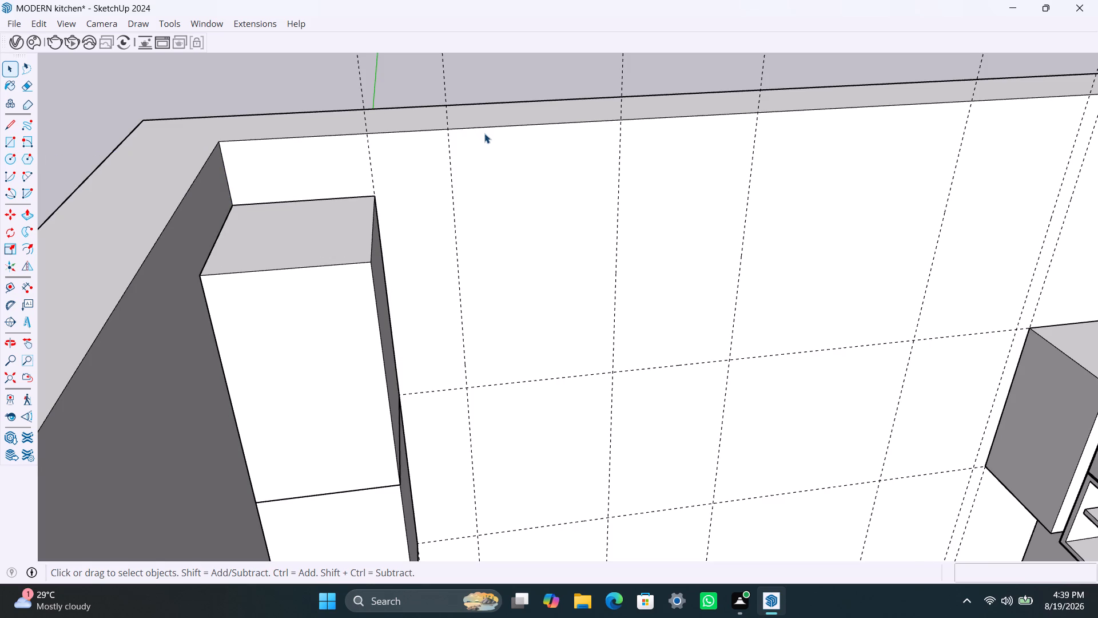
# Place a horizontal guide 40 mm below the end wall's top edge, outside the cabinet groups.
pyautogui.press('t')
pyautogui.click(486, 128)
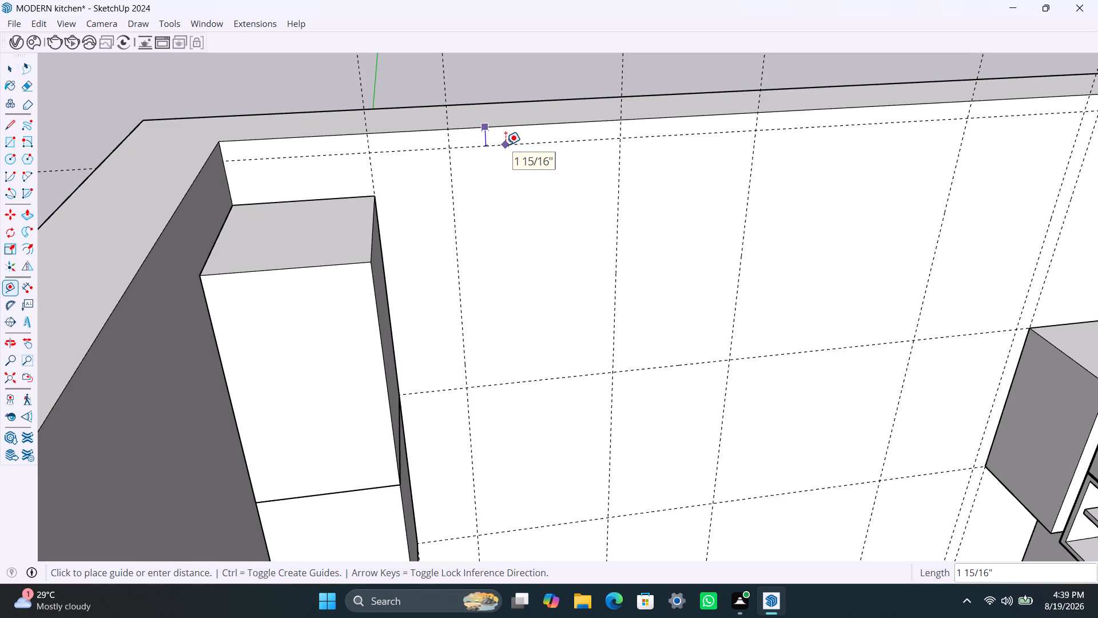
pyautogui.write('40MM')
pyautogui.press('Return')
pyautogui.press('space')
# Raise the tall upper cabinet box's top face about 4 1/2 inches with Push/Pull to the guide below the wall's top edge.
pyautogui.click(320, 219)
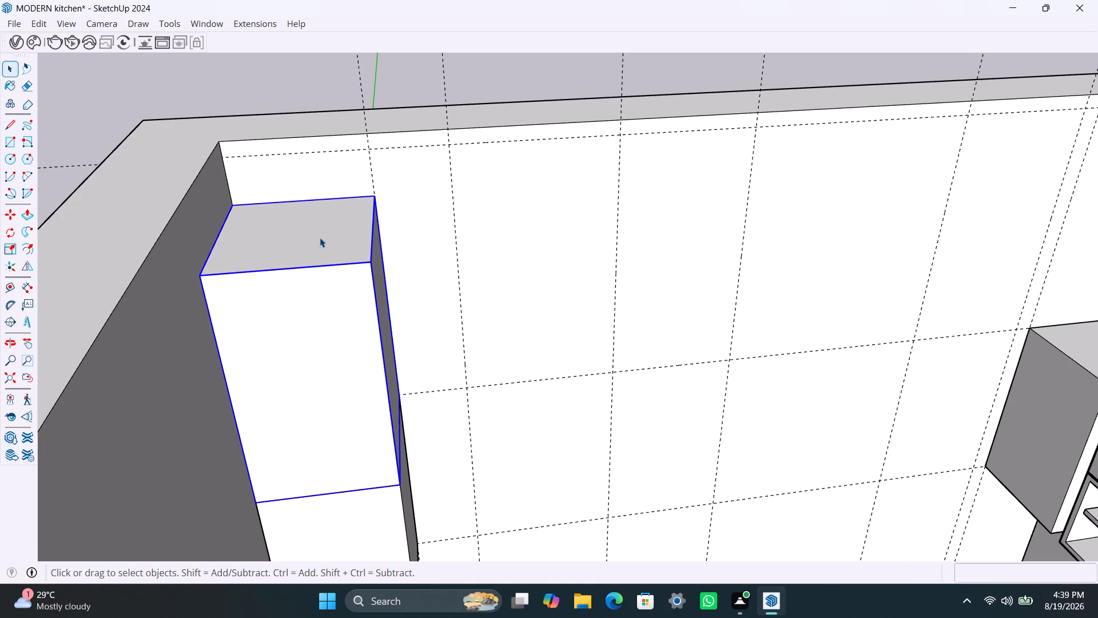
pyautogui.doubleClick(320, 237)
pyautogui.doubleClick(321, 241)
pyautogui.press('p')
pyautogui.moveTo(321, 241); pyautogui.dragTo(321, 235)
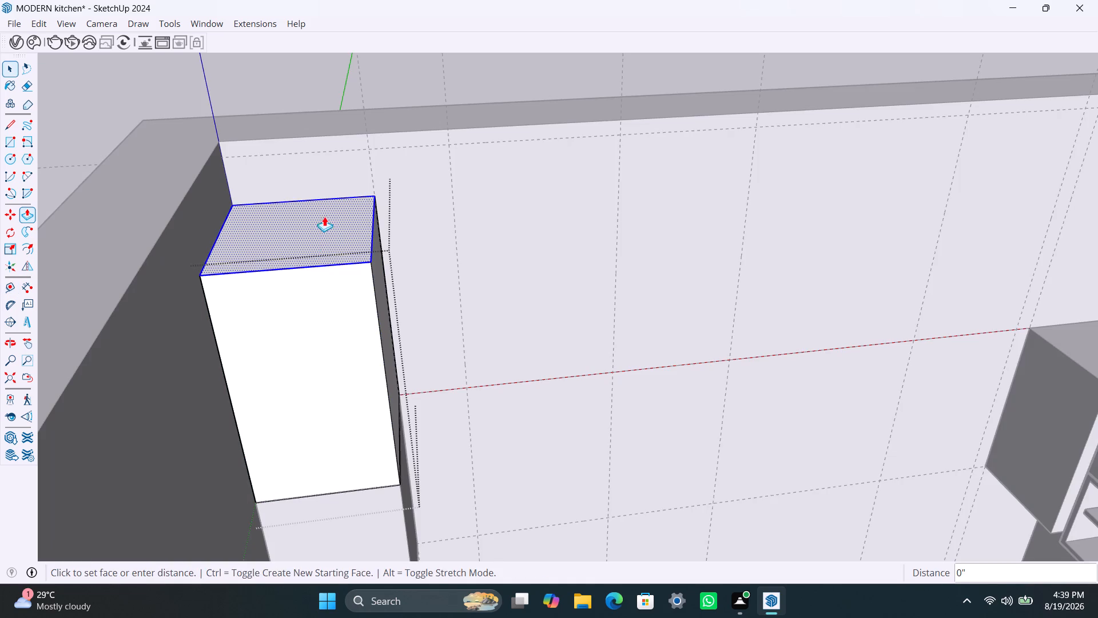
pyautogui.click(356, 148)
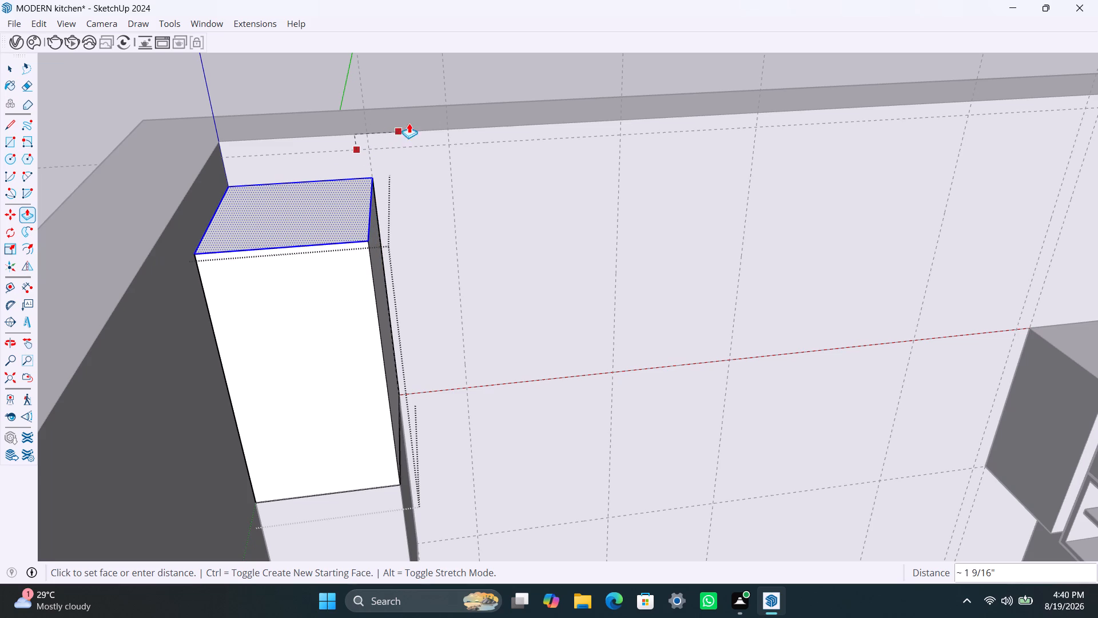
pyautogui.press('Escape')
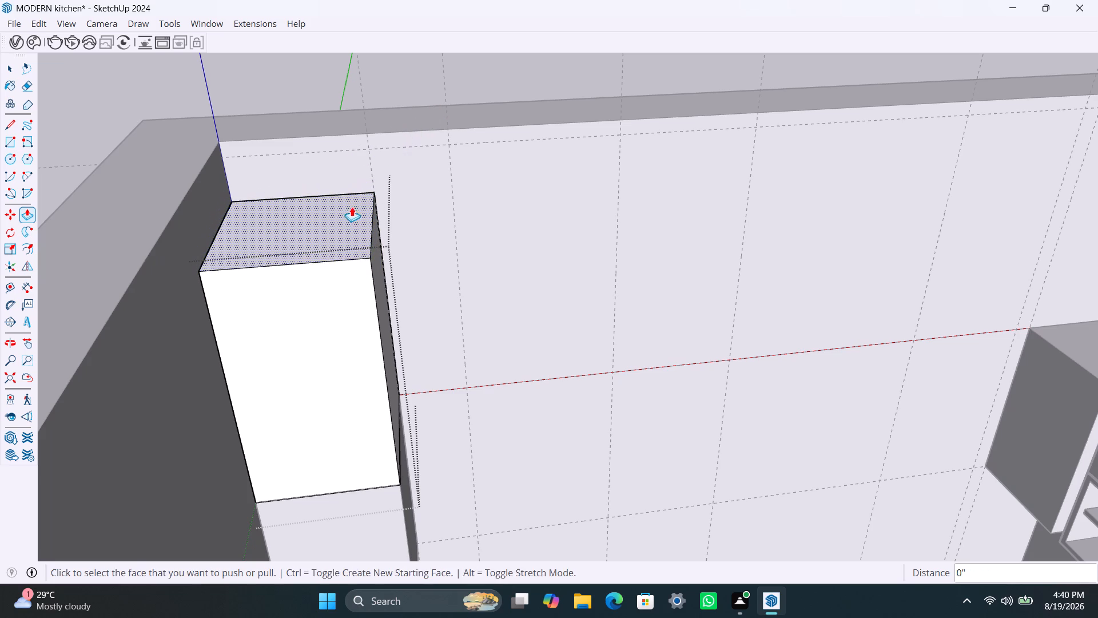
pyautogui.press('space')
pyautogui.click(324, 223)
pyautogui.press('p')
pyautogui.click(316, 235)
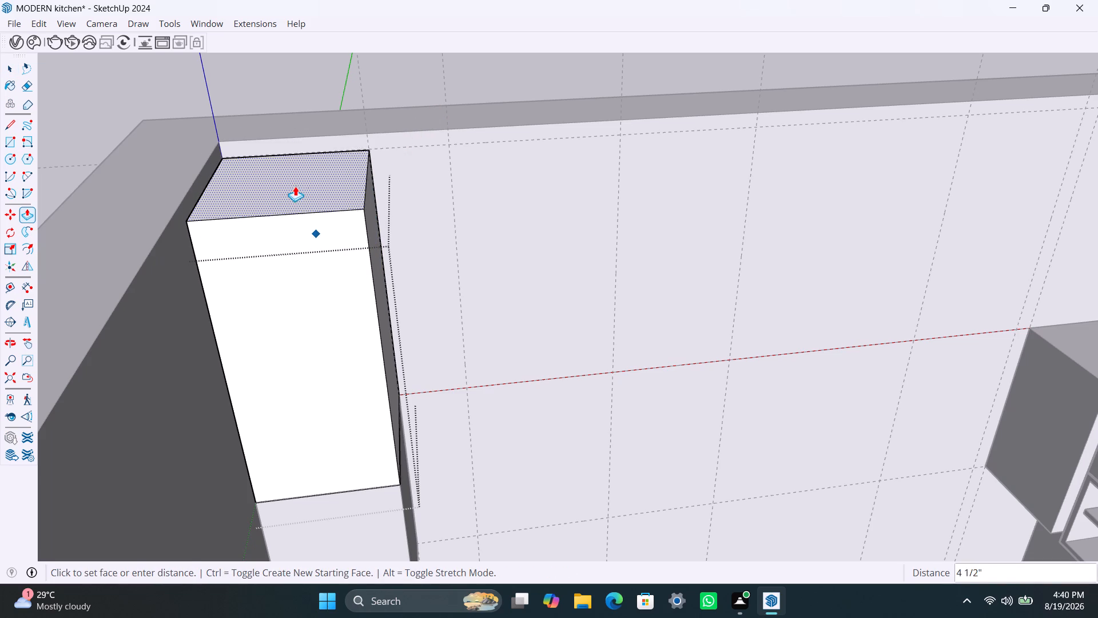
pyautogui.click(392, 144)
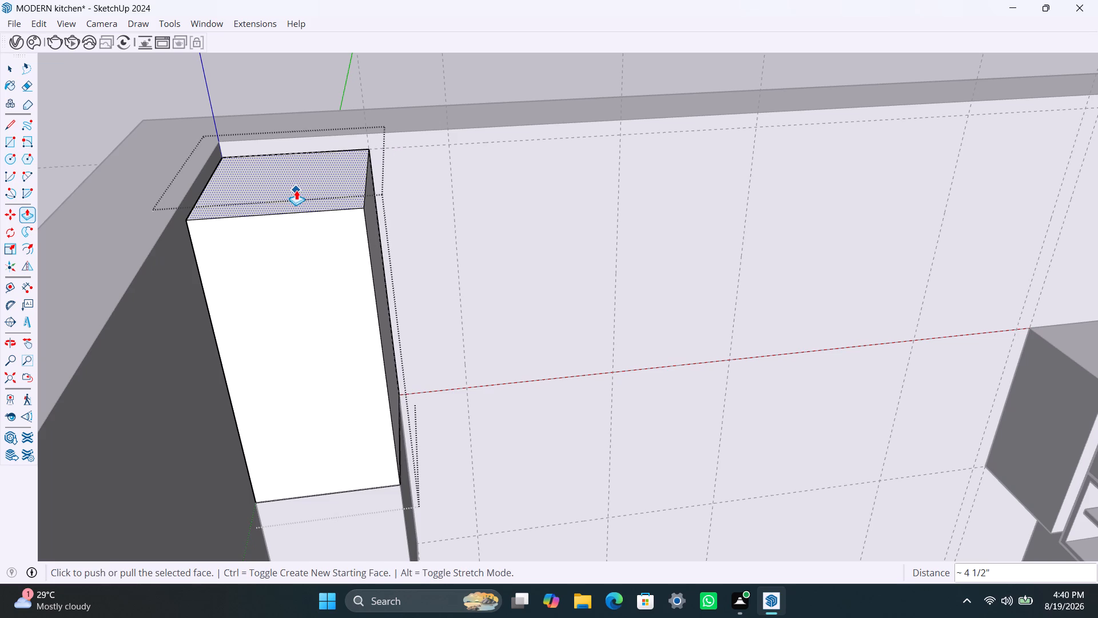
pyautogui.click(293, 187)
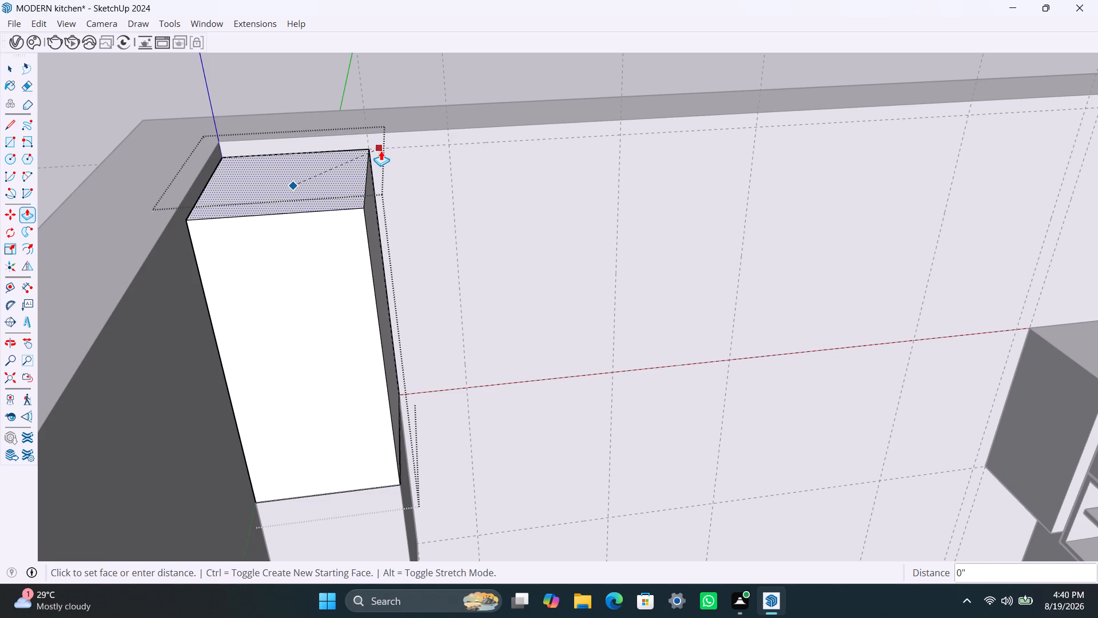
pyautogui.click(392, 149)
pyautogui.press('space')
pyautogui.click(301, 89)
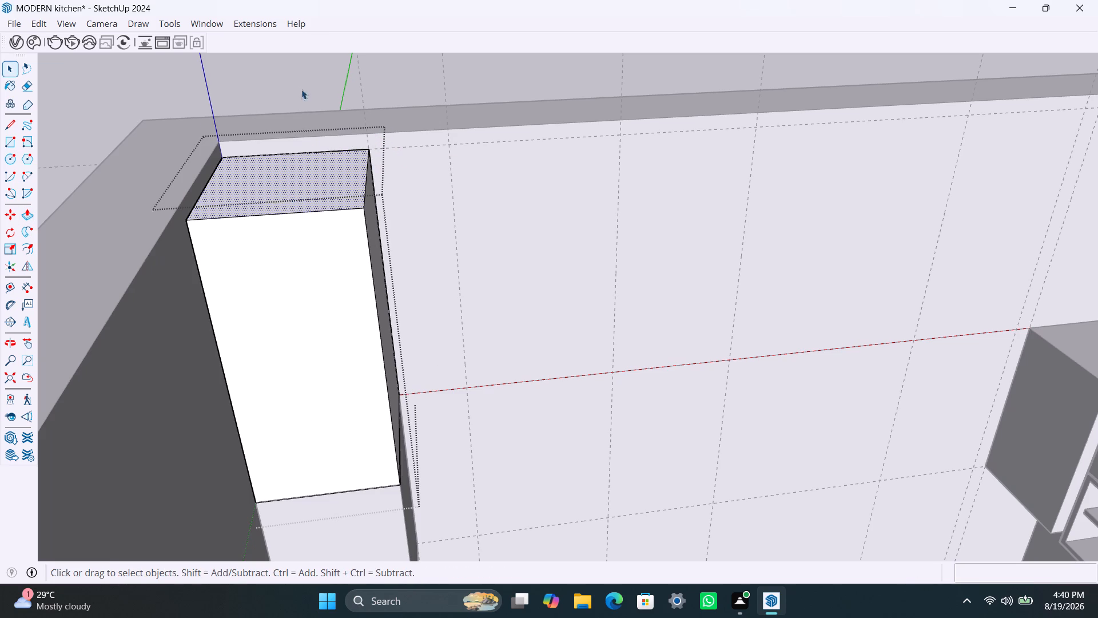
# Draw a rectangle about 7 7/8" by 1' 11 5/8" on the end wall beside the lower cabinet box, between the guides.
pyautogui.scroll(-11, 378, 328)
pyautogui.moveTo(407, 369); pyautogui.dragTo(373, 351, button='middle')
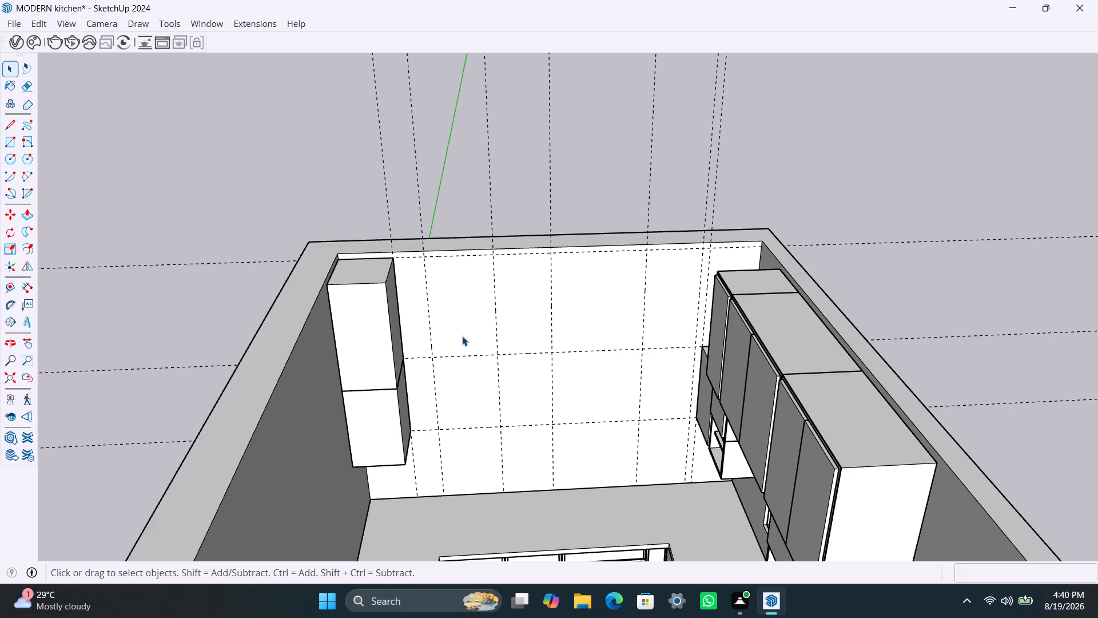
pyautogui.press('r')
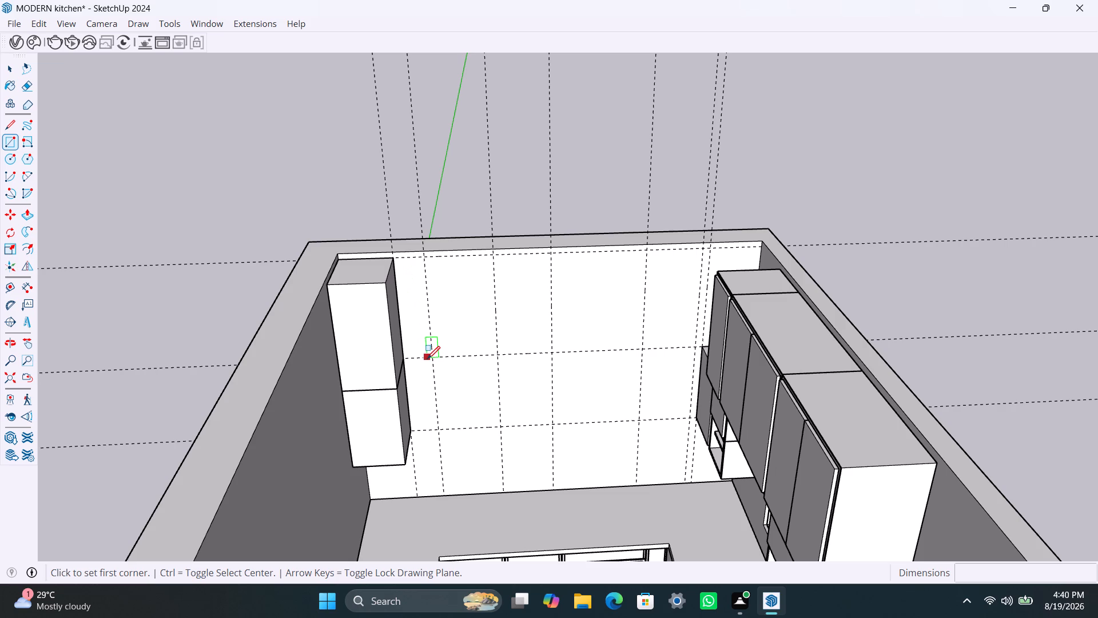
pyautogui.press('space')
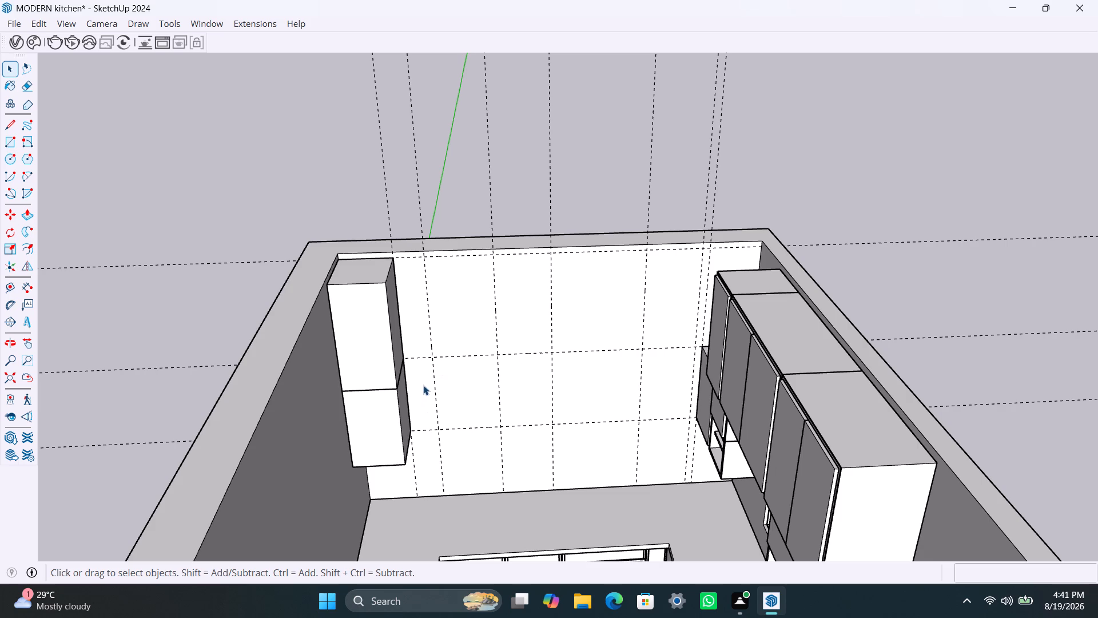
pyautogui.press('r')
pyautogui.scroll(7, 409, 360)
pyautogui.press('space')
pyautogui.click(364, 460)
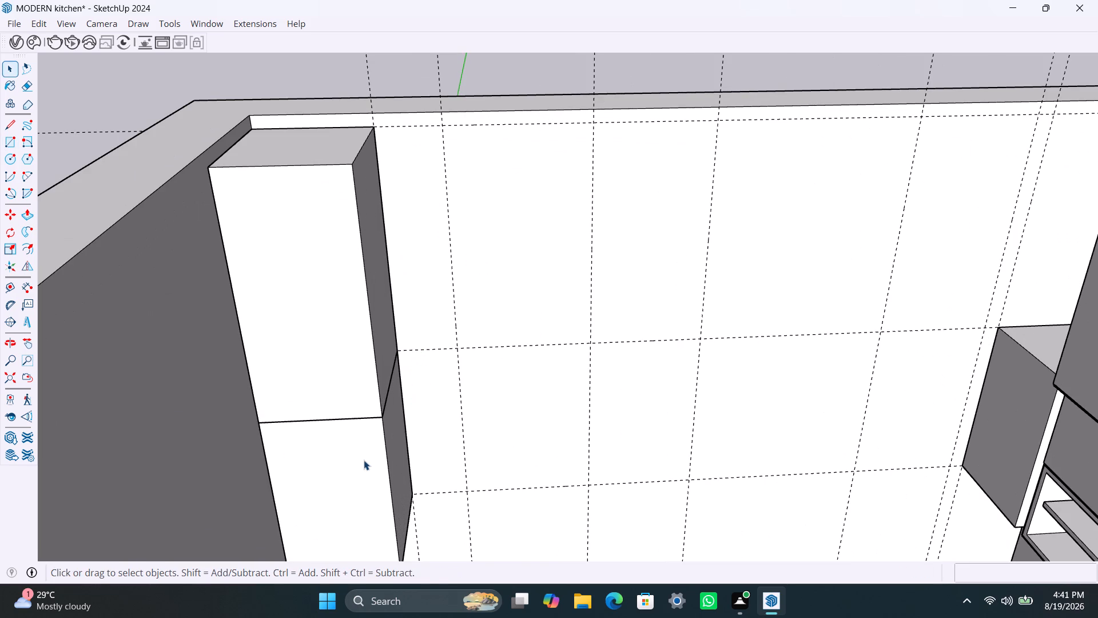
pyautogui.press('r')
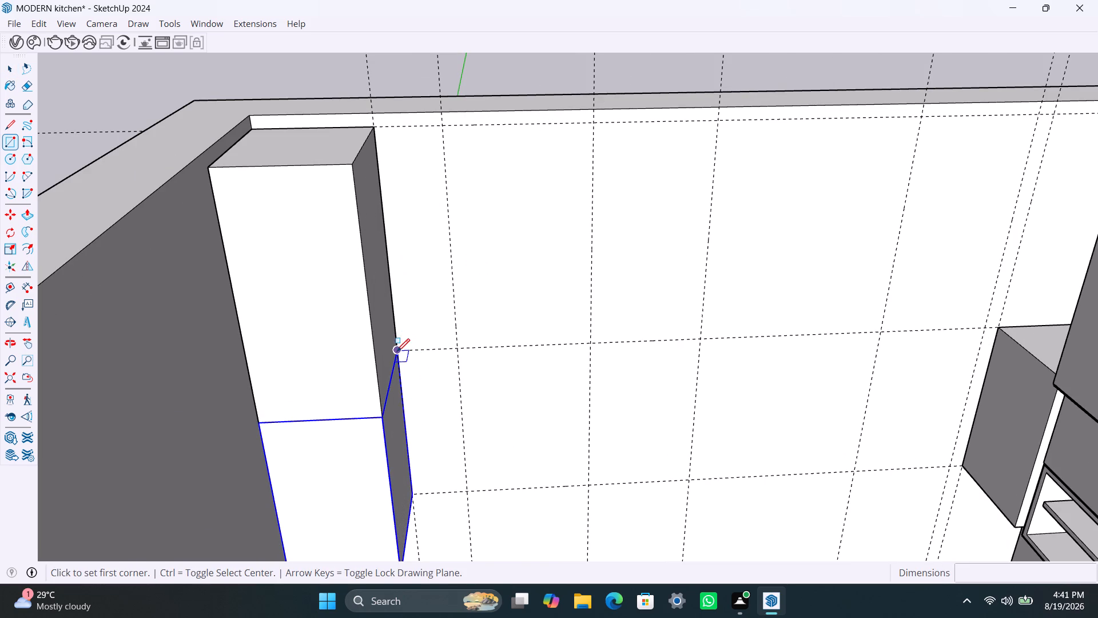
pyautogui.moveTo(397, 351); pyautogui.dragTo(399, 357)
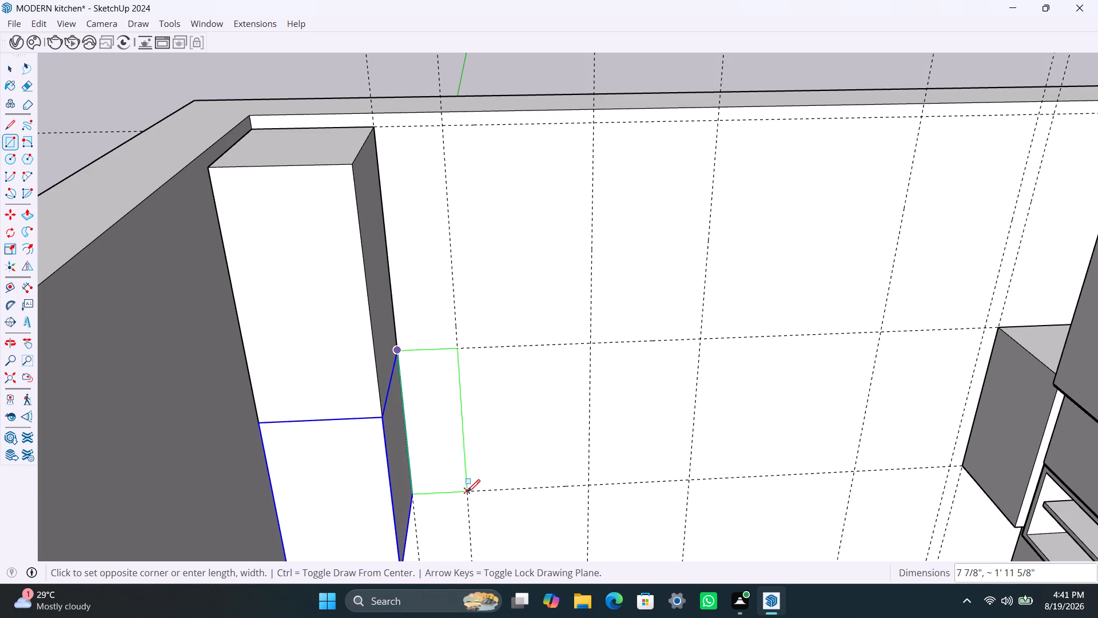
pyautogui.click(467, 492)
pyautogui.press('space')
pyautogui.tripleClick(441, 437)
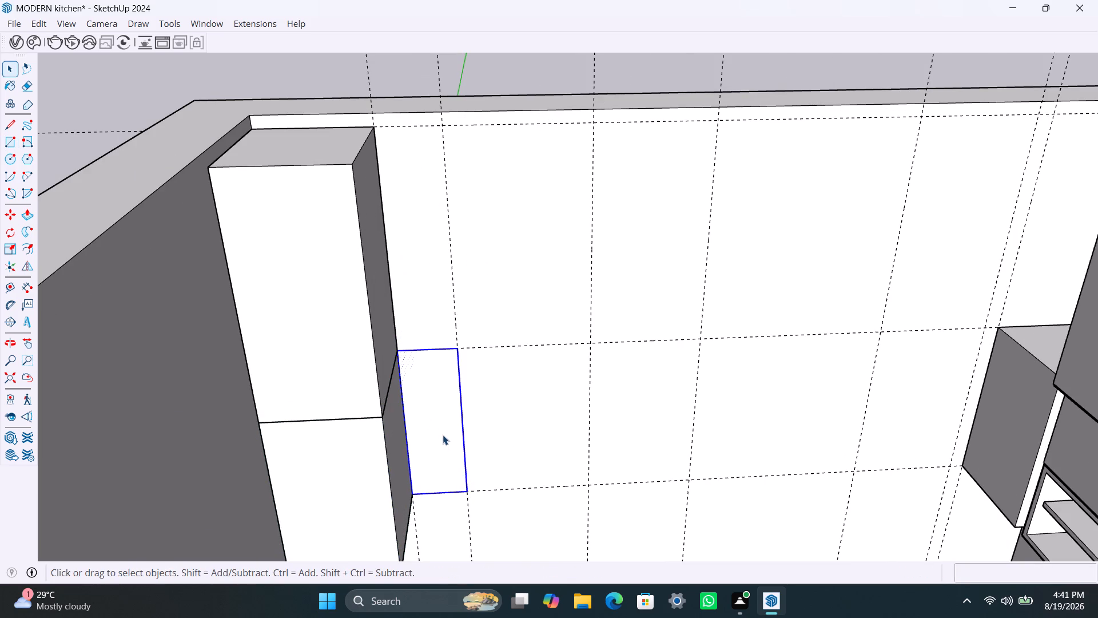
# Make the new narrow rectangle beside the lower cabinet box a group.
pyautogui.press('space')
pyautogui.click(370, 466)
pyautogui.scroll(-4, 389, 463)
pyautogui.moveTo(389, 463); pyautogui.dragTo(381, 456, button='middle')
pyautogui.scroll(1, 383, 458)
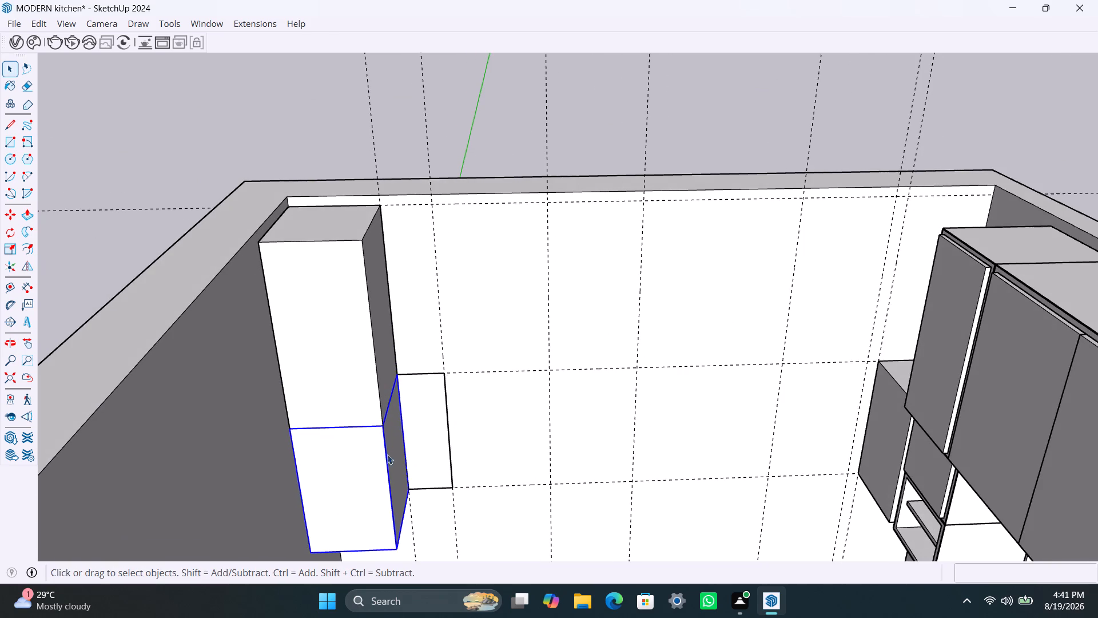
pyautogui.click(429, 441)
pyautogui.doubleClick(430, 441)
pyautogui.rightClick(430, 441)
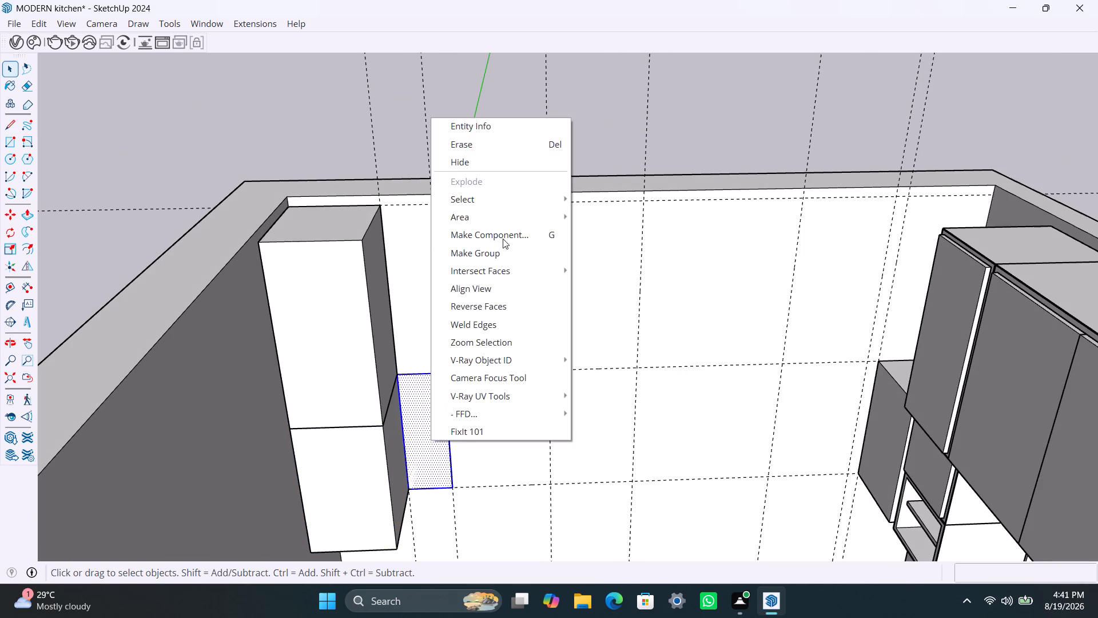
pyautogui.click(501, 251)
# Extrude the narrow rectangle inside its group until it is flush with the adjacent lower cabinet's front.
pyautogui.tripleClick(420, 454)
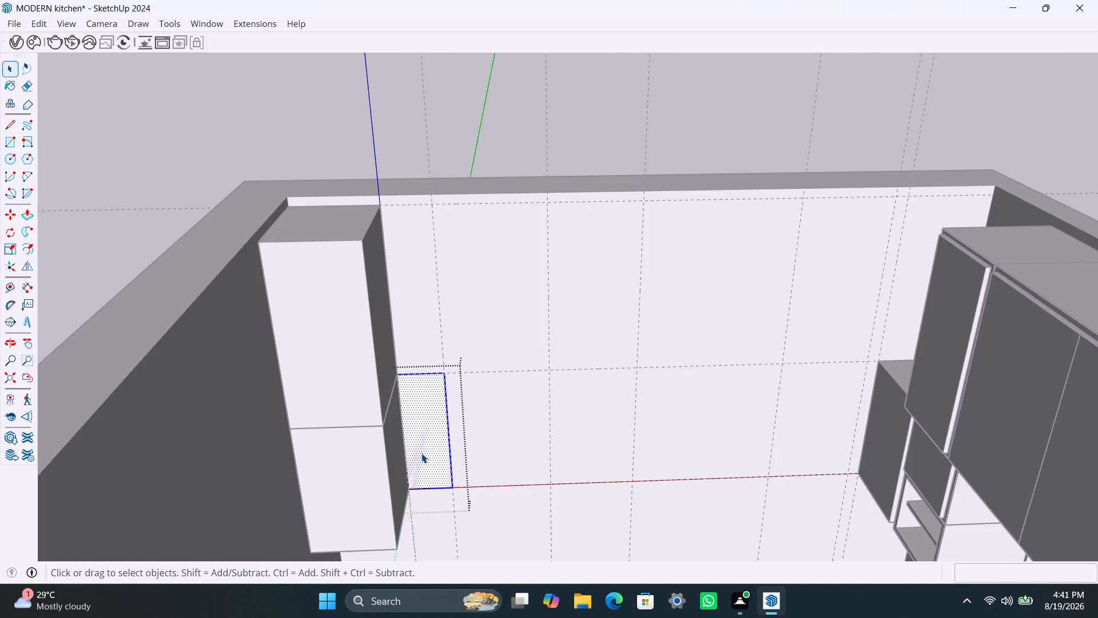
pyautogui.press('p')
pyautogui.click(421, 453)
pyautogui.click(377, 485)
pyautogui.press('space')
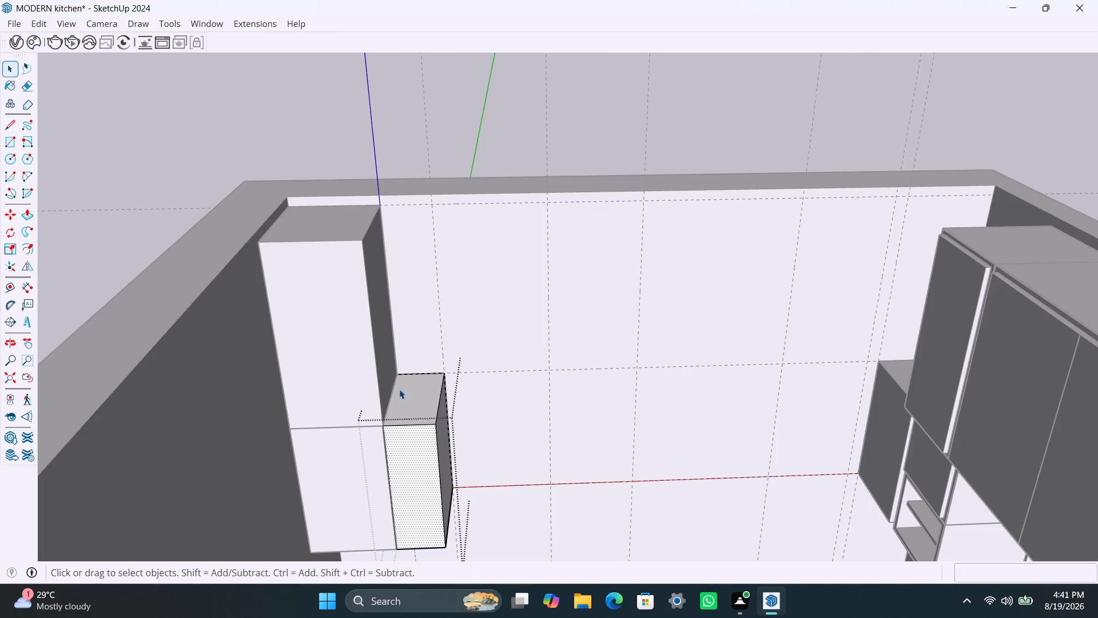
pyautogui.click(412, 351)
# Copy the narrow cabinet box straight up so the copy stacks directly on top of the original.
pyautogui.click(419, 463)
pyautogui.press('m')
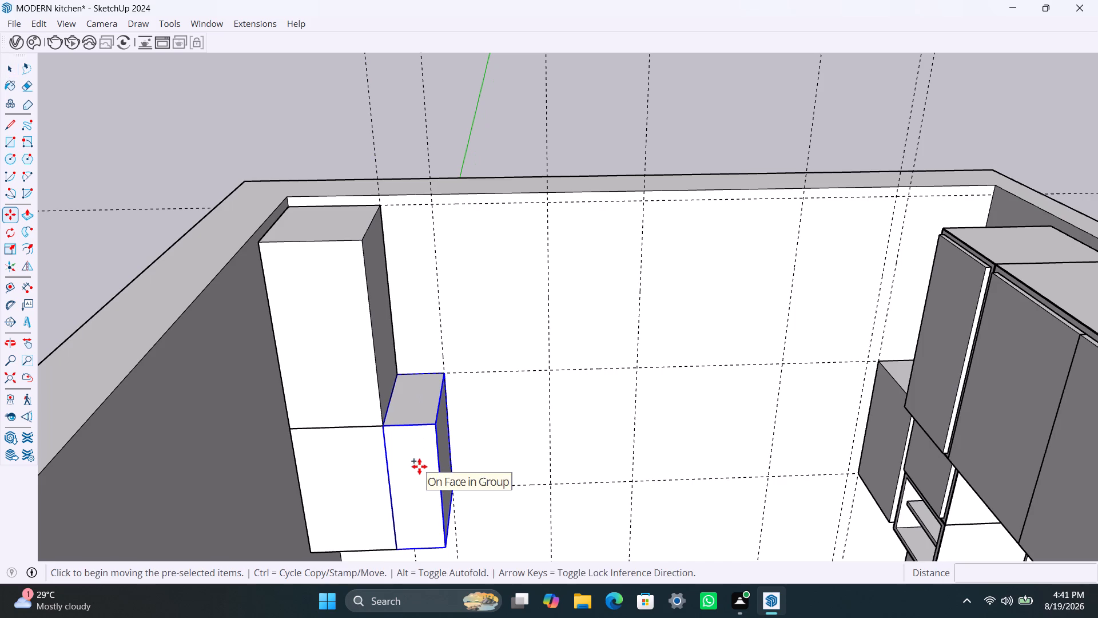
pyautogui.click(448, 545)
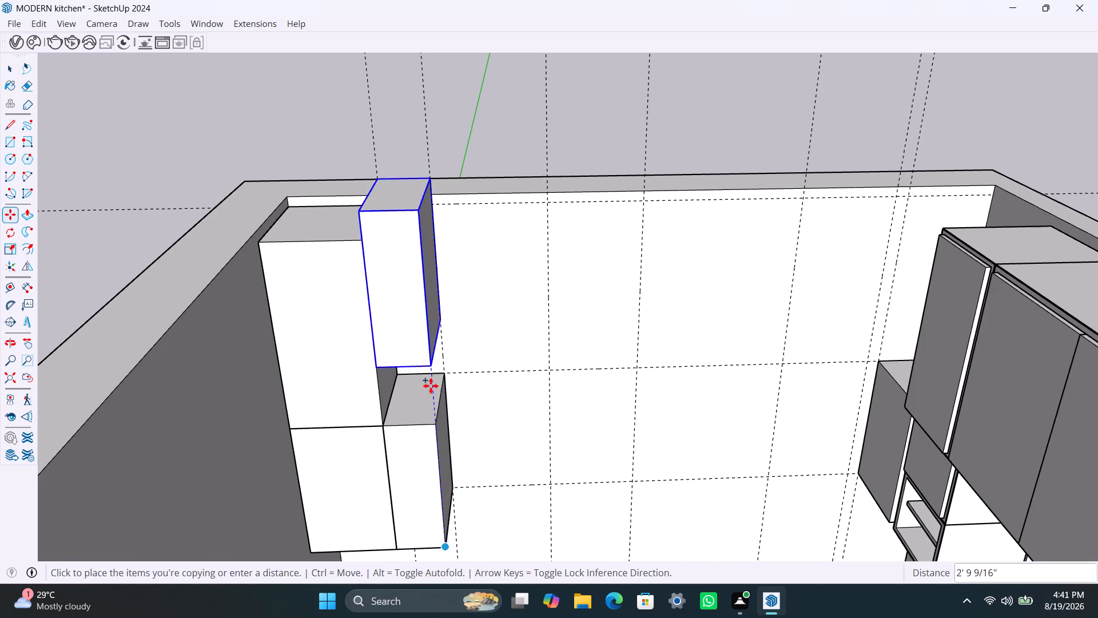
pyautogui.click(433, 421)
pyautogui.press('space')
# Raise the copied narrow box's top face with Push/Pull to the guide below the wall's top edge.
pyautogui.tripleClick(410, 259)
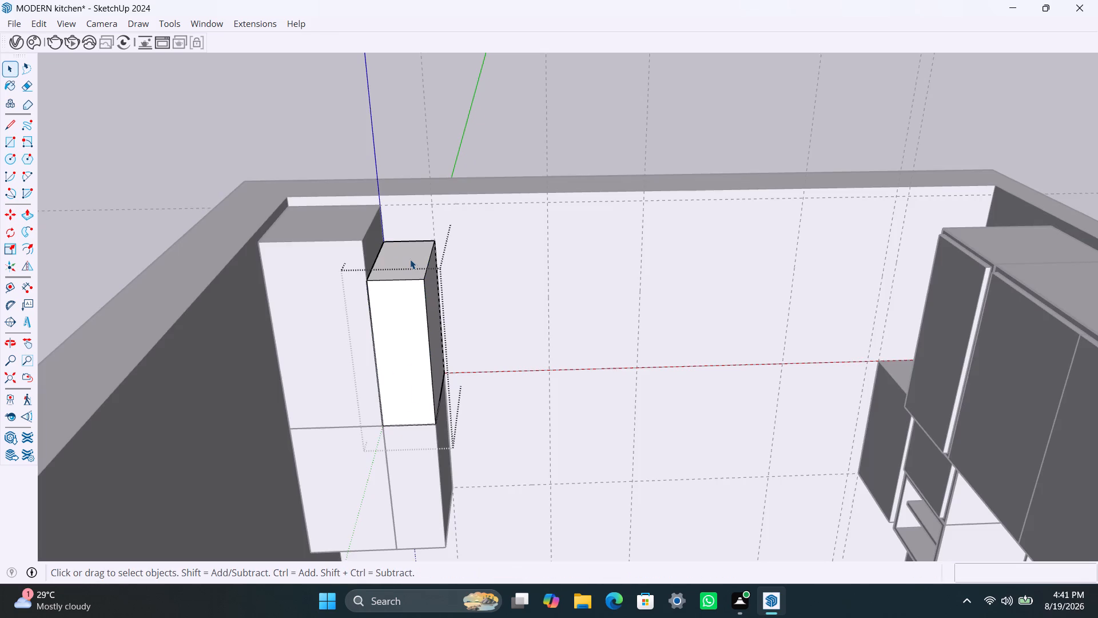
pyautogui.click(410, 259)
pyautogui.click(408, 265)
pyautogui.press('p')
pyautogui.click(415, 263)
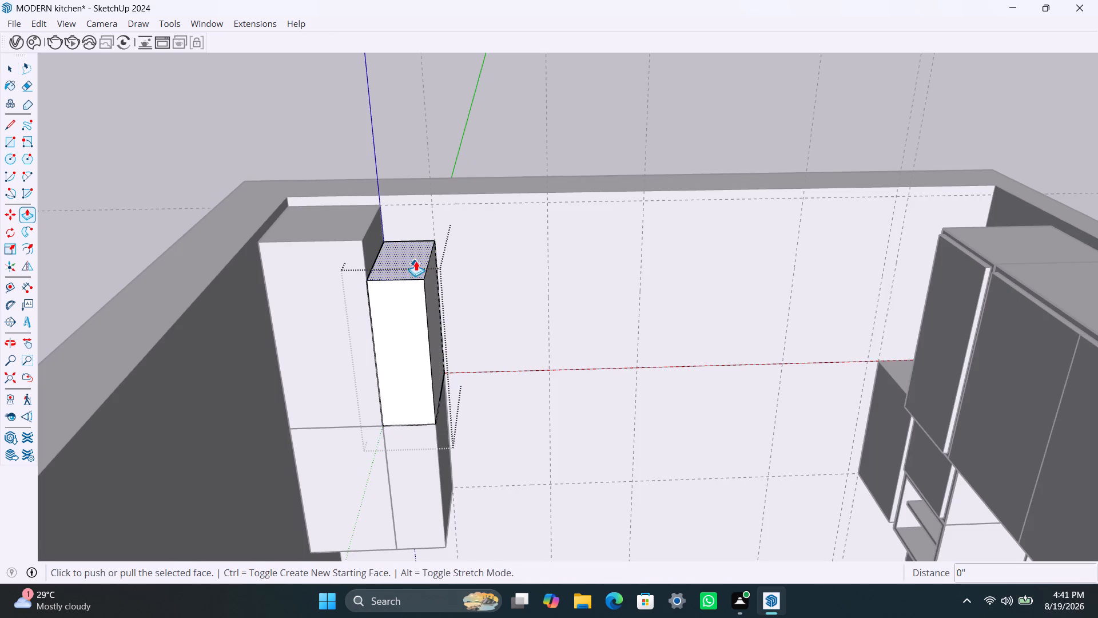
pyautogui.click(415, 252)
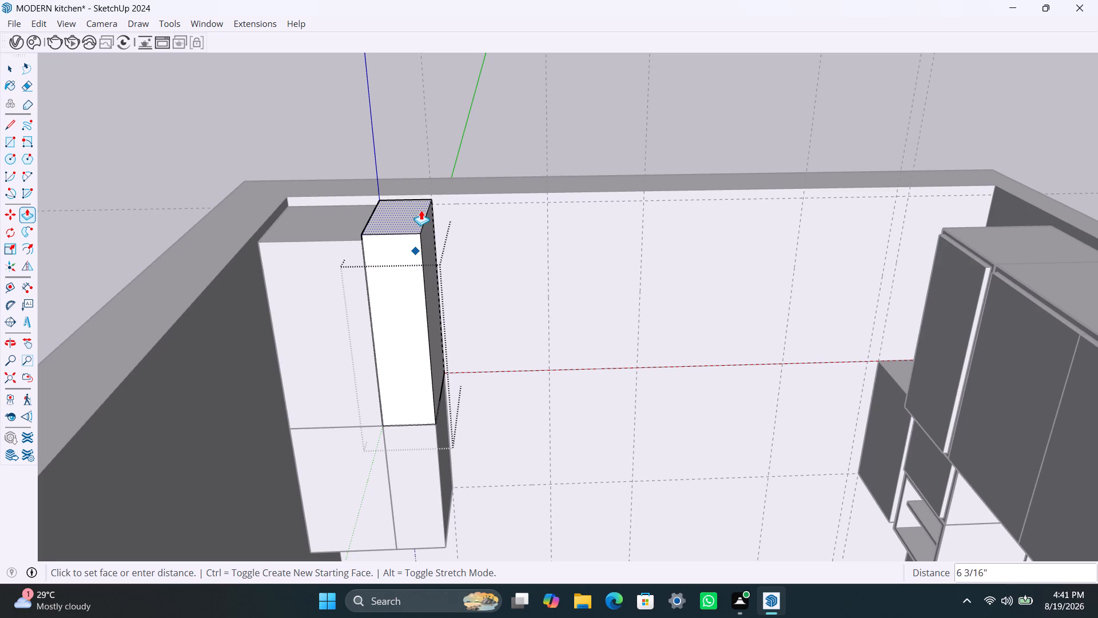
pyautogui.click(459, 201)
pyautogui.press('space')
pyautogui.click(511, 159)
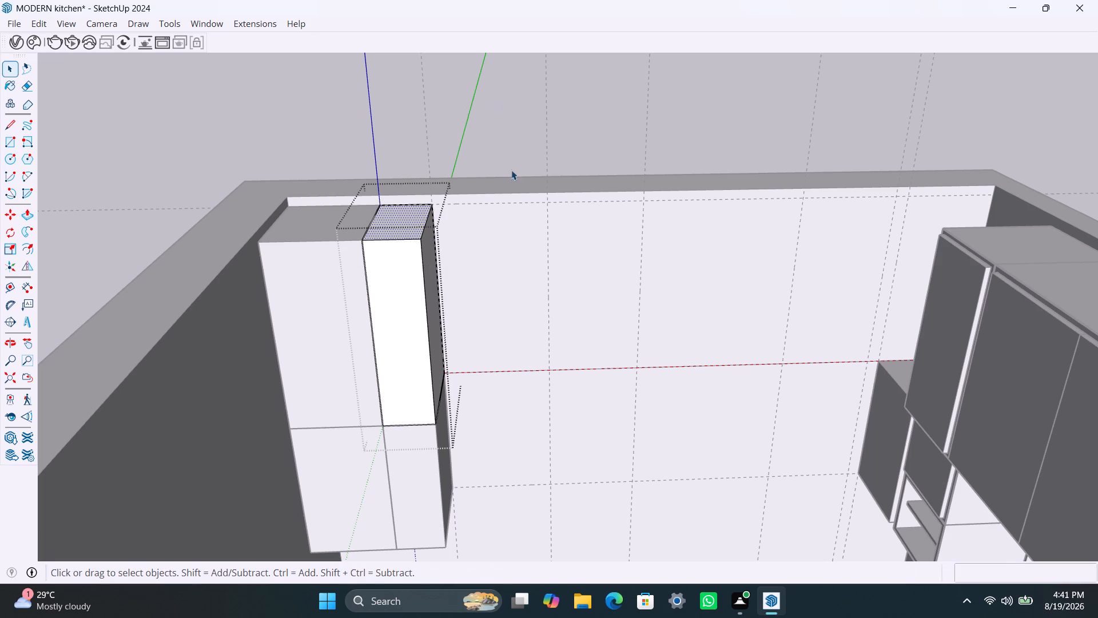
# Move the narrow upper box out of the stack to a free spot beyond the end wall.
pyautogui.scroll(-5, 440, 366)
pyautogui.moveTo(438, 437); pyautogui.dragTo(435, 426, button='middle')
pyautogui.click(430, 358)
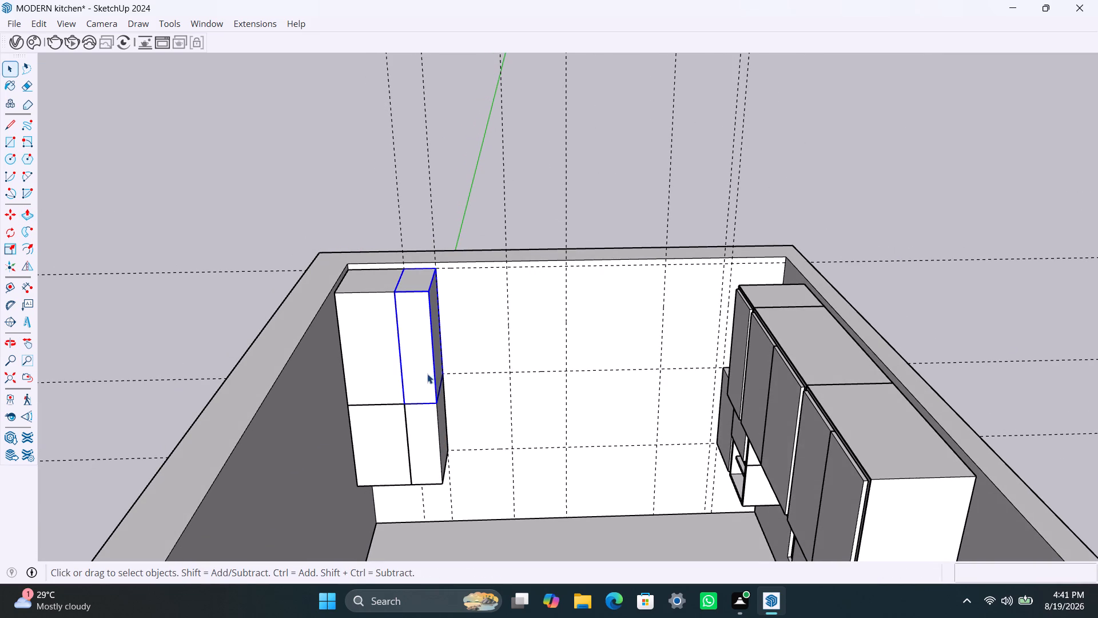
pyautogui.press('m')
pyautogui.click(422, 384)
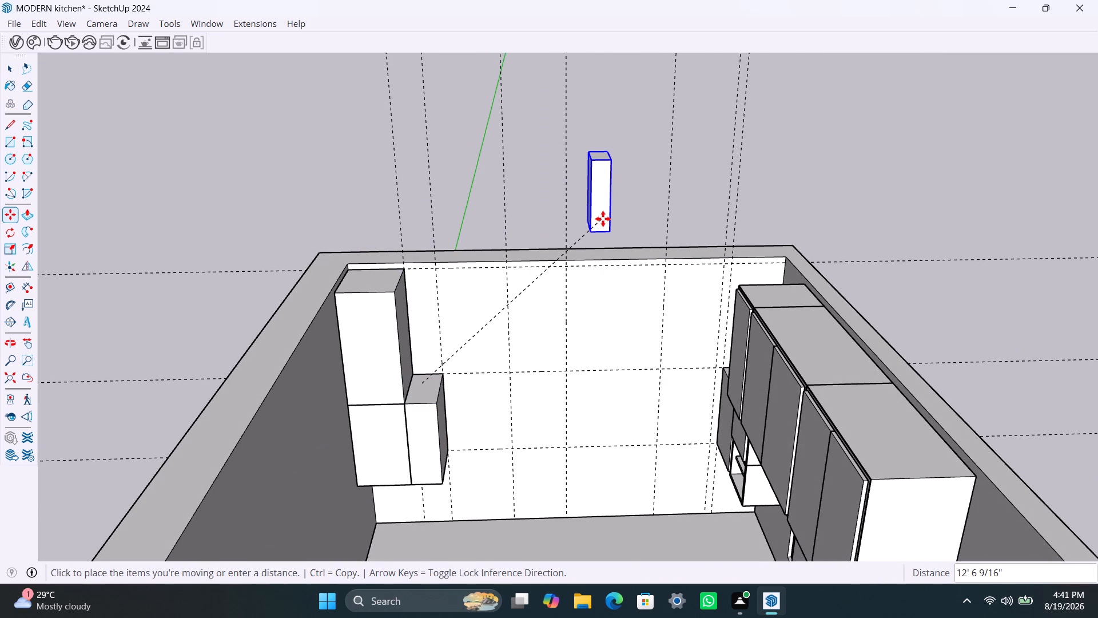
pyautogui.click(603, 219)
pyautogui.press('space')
# Lower the top face of the narrow lower cabinet box by 300 mm with Push/Pull.
pyautogui.doubleClick(425, 388)
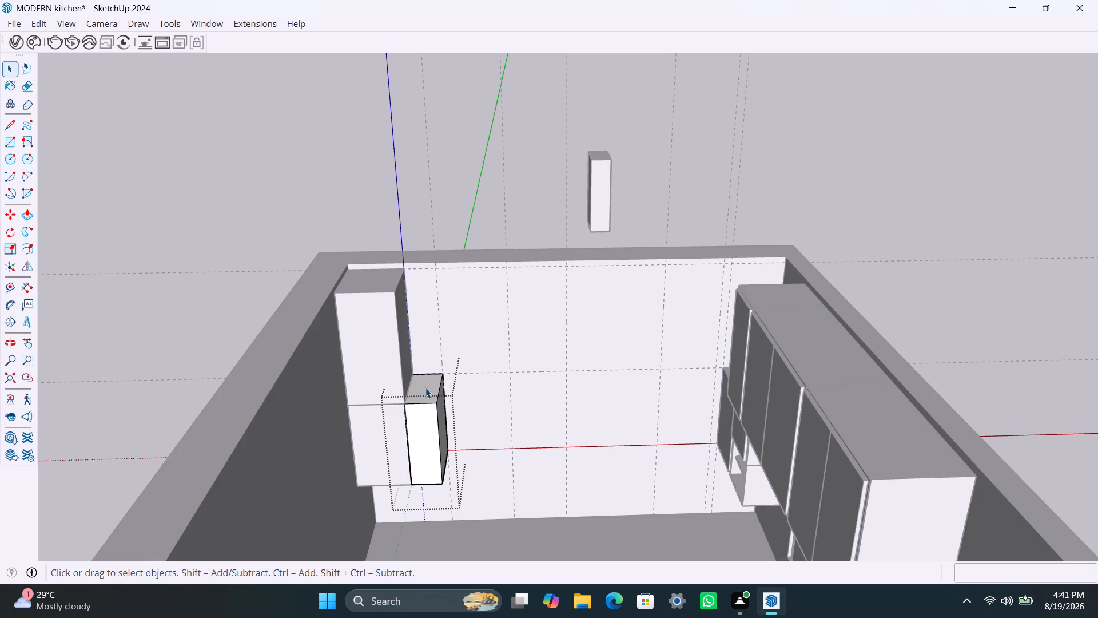
pyautogui.tripleClick(425, 388)
pyautogui.click(428, 391)
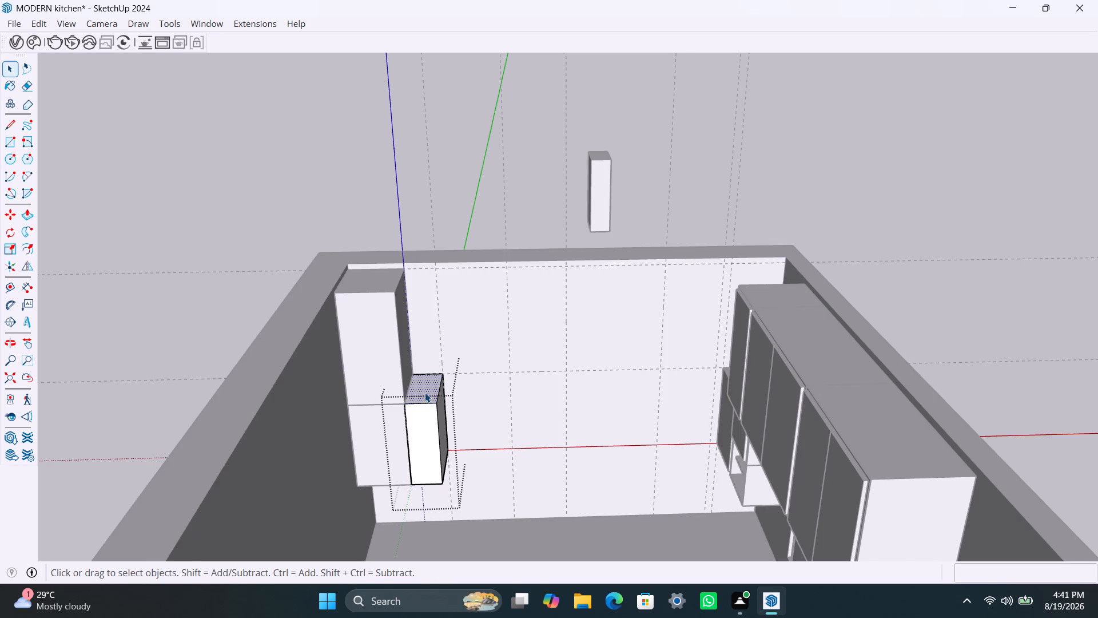
pyautogui.press('p')
pyautogui.click(425, 393)
pyautogui.write('300MM')
pyautogui.press('Return')
pyautogui.press('space')
pyautogui.click(486, 426)
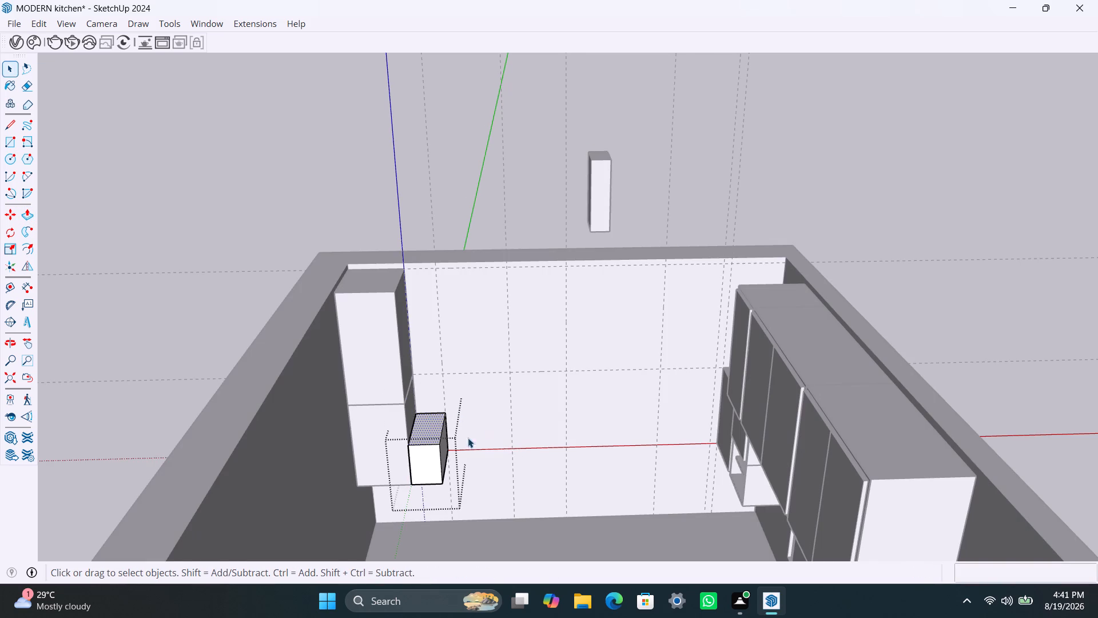
# Copy the shortened narrow box straight up so the copy sits directly on top of it.
pyautogui.click(426, 469)
pyautogui.press('m')
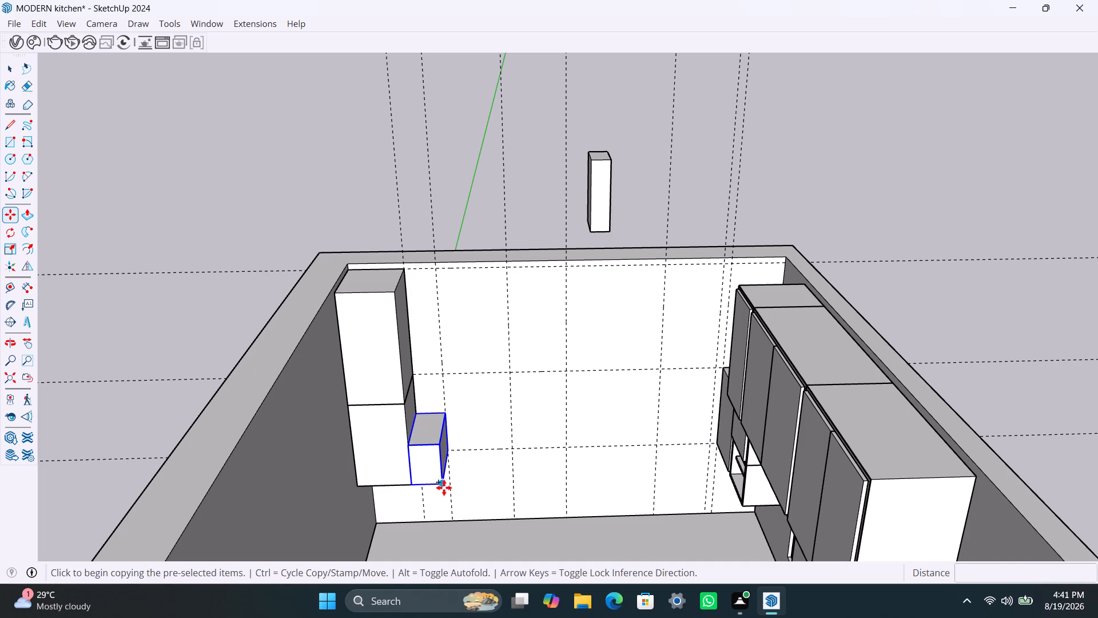
pyautogui.click(444, 487)
pyautogui.click(435, 443)
pyautogui.press('space')
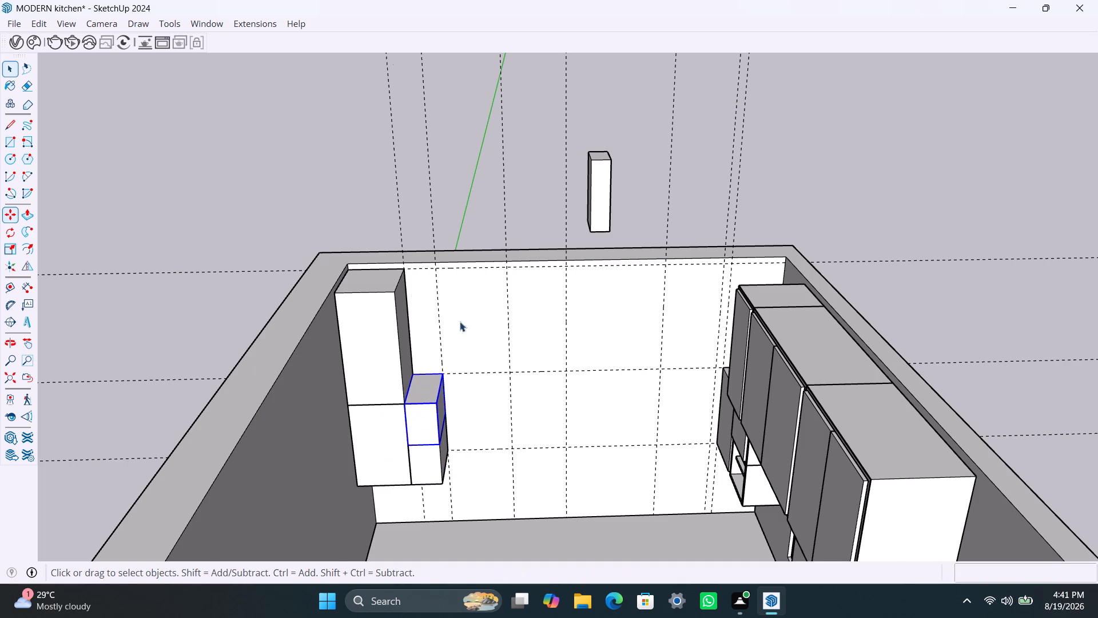
pyautogui.click(466, 235)
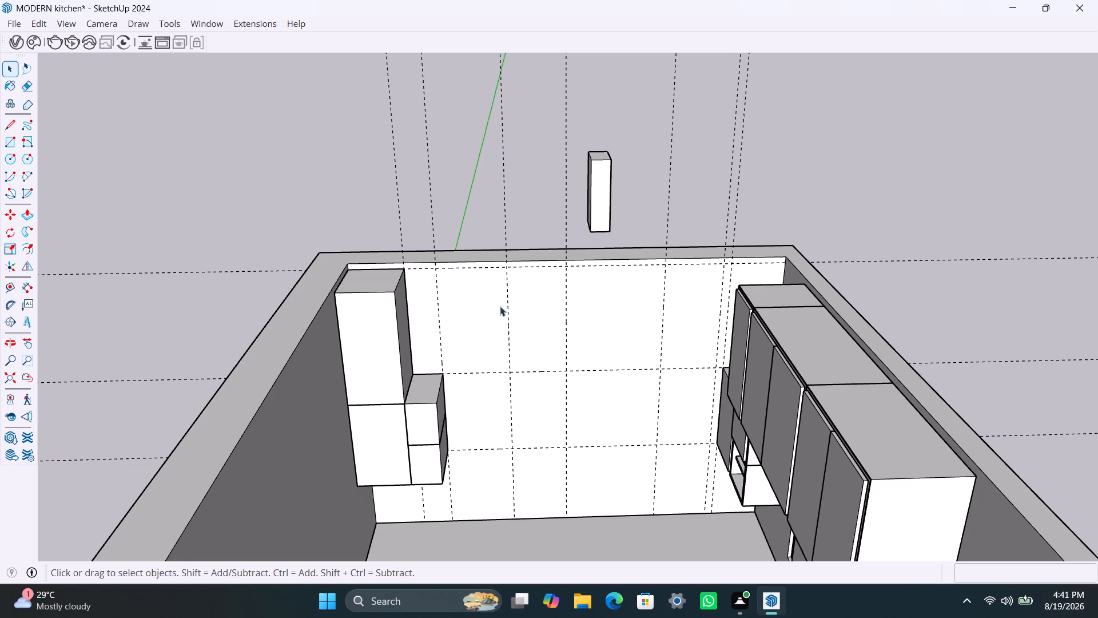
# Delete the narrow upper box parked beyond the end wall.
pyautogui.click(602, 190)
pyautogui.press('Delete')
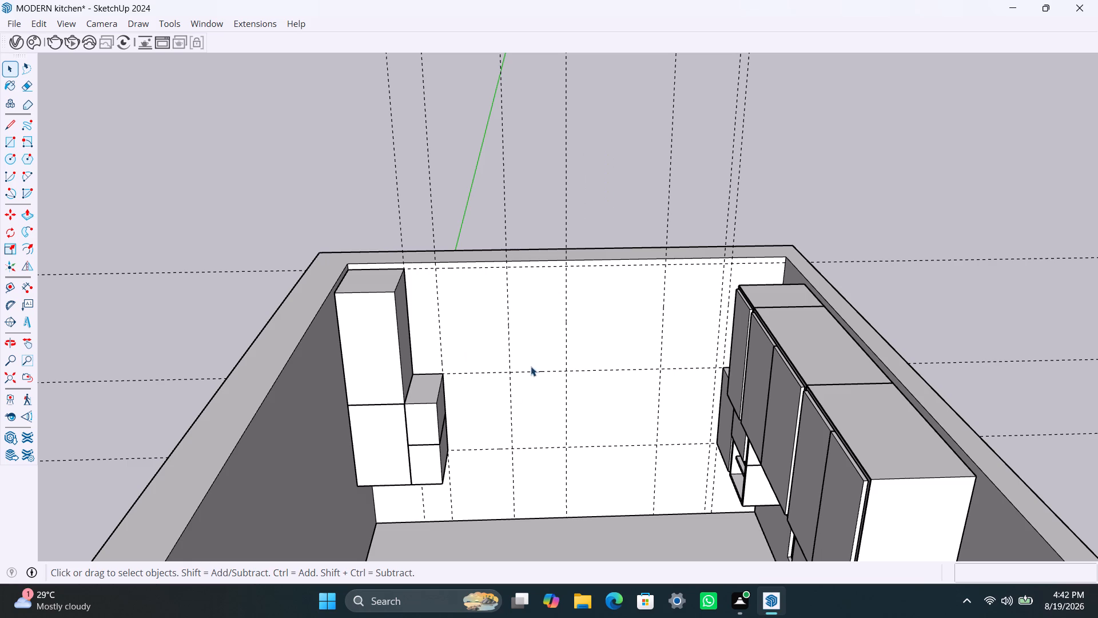
# Copy the upper of the two short narrow boxes straight up so the copy sits directly on top.
pyautogui.click(436, 427)
pyautogui.press('m')
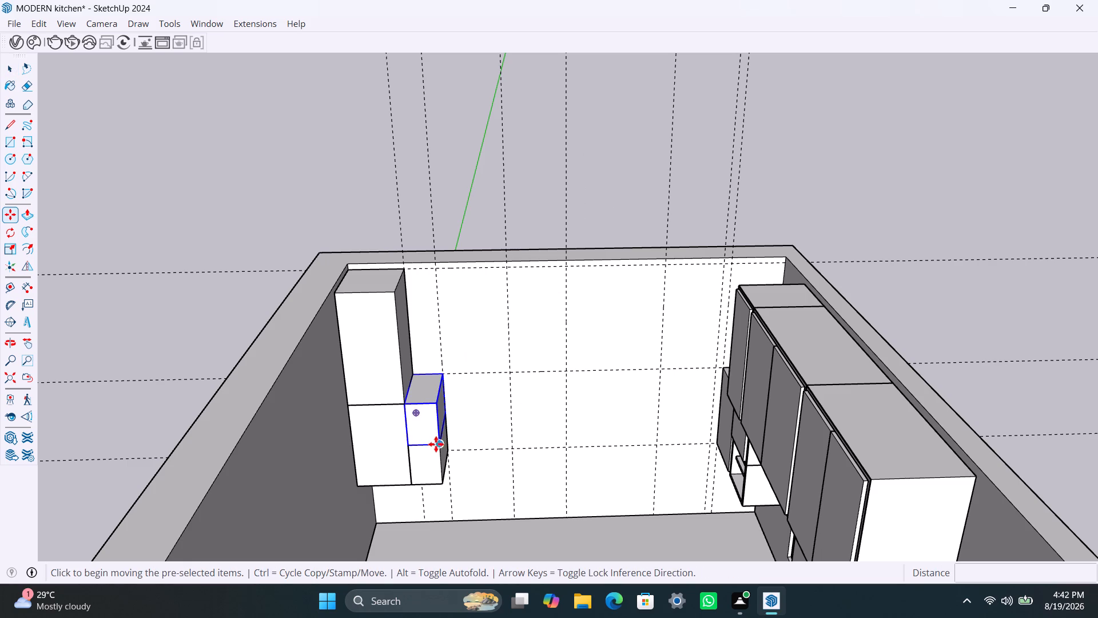
pyautogui.keyDown('ctrl'); pyautogui.click(436, 445); pyautogui.keyUp('ctrl')
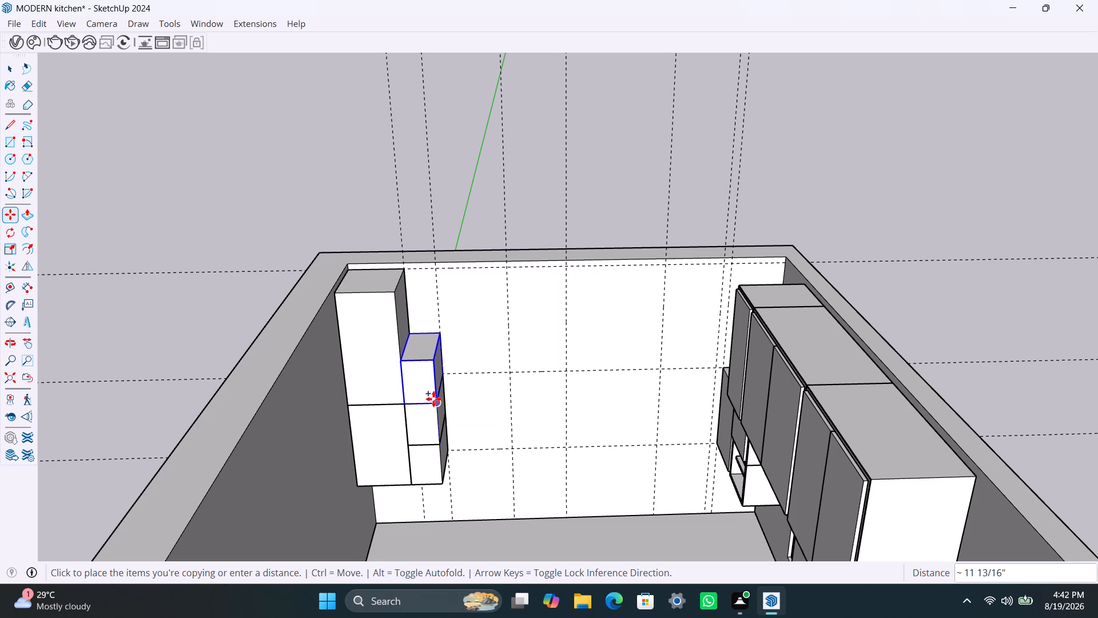
pyautogui.click(433, 403)
pyautogui.press('space')
# Raise the top face of the topmost narrow box by 75 mm with Push/Pull.
pyautogui.tripleClick(428, 350)
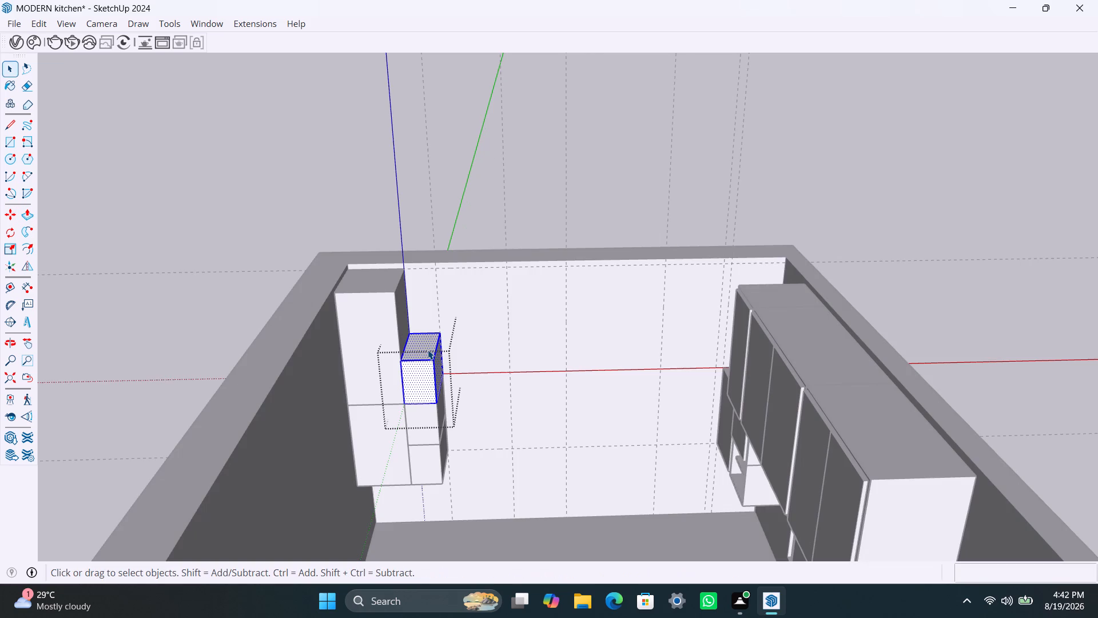
pyautogui.click(427, 348)
pyautogui.click(420, 343)
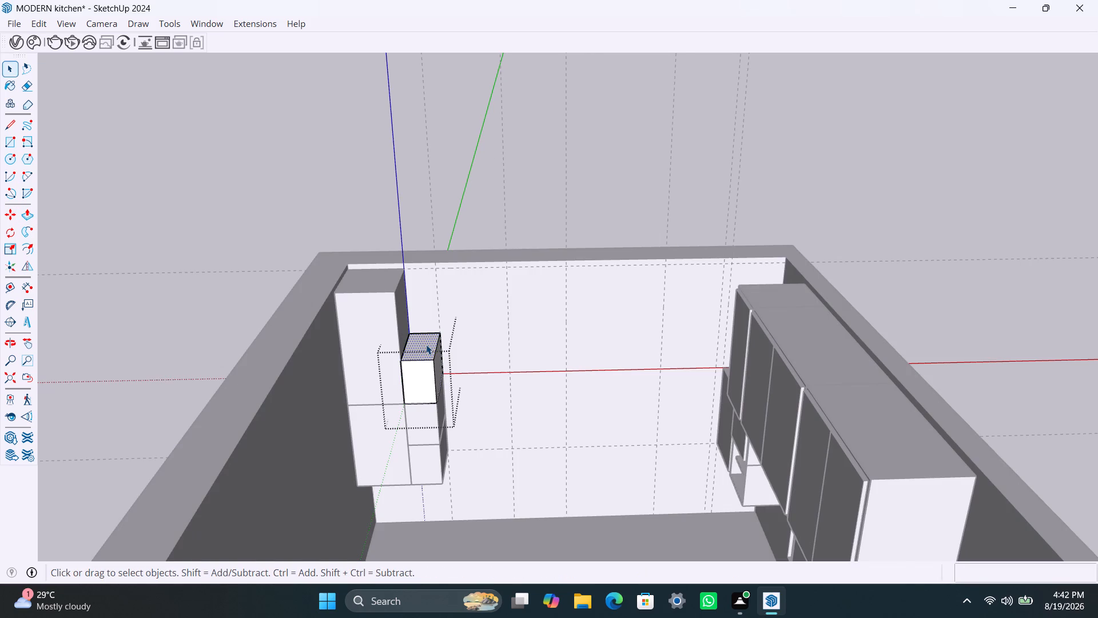
pyautogui.press('p')
pyautogui.click(426, 345)
pyautogui.press('7')
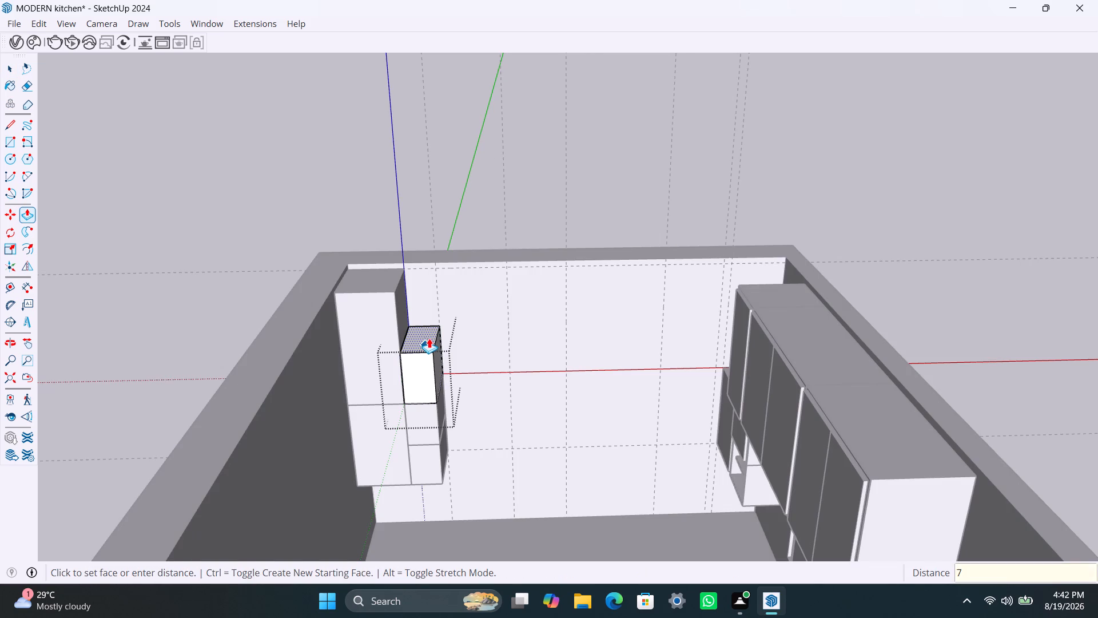
pyautogui.press('5')
pyautogui.write('MM')
pyautogui.press('Return')
pyautogui.press('space')
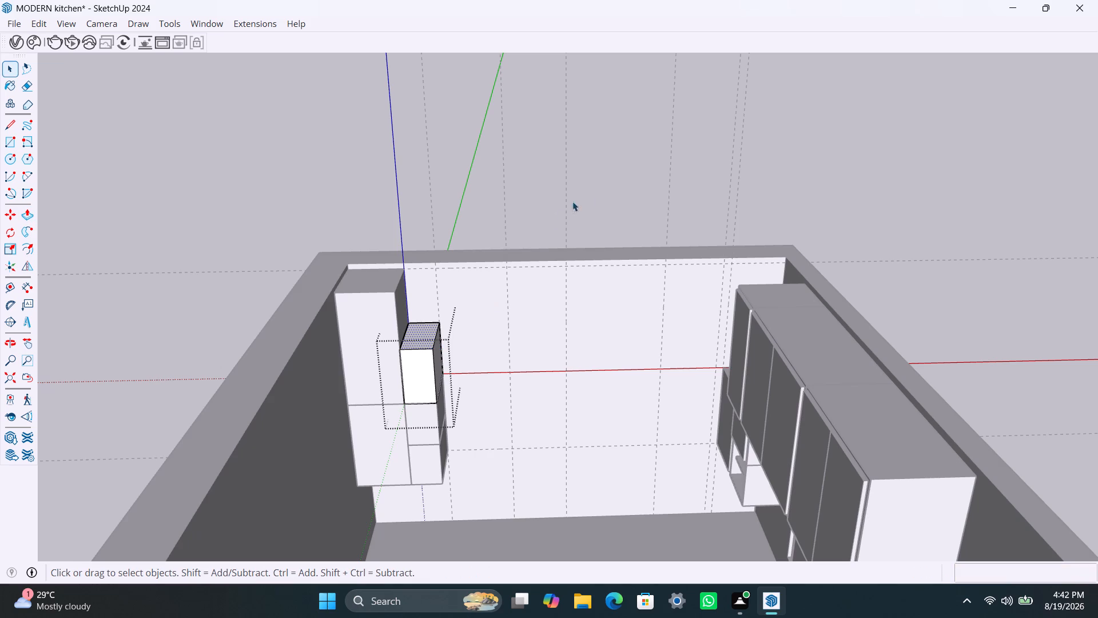
pyautogui.click(591, 195)
# Copy the heightened narrow box straight up so the copy completes the narrow stack beside the tall wide box.
pyautogui.click(424, 365)
pyautogui.press('m')
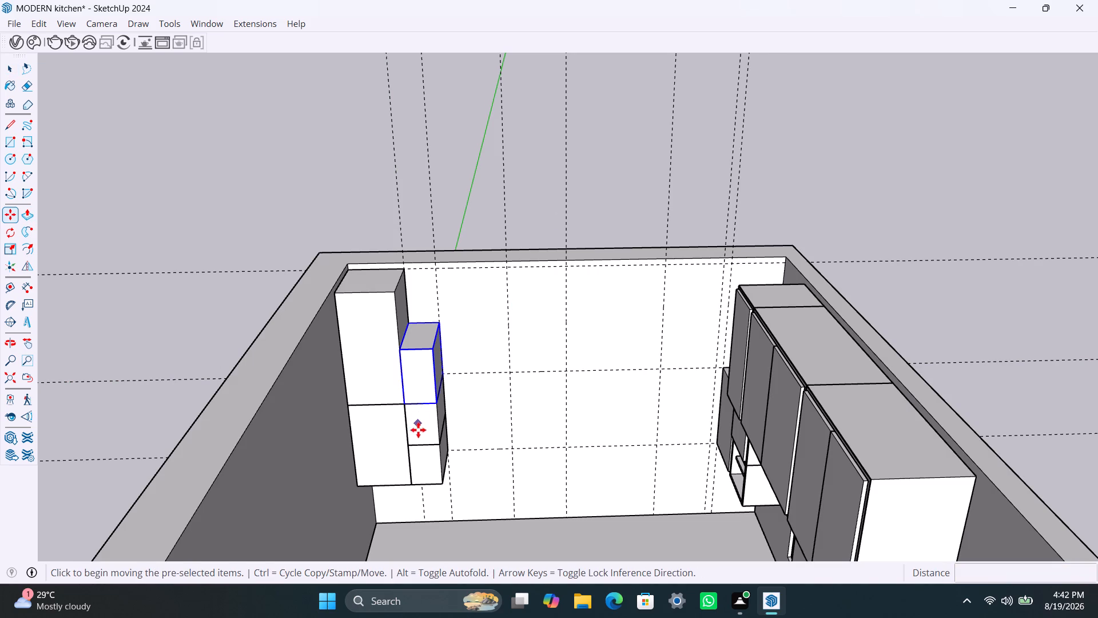
pyautogui.click(438, 403)
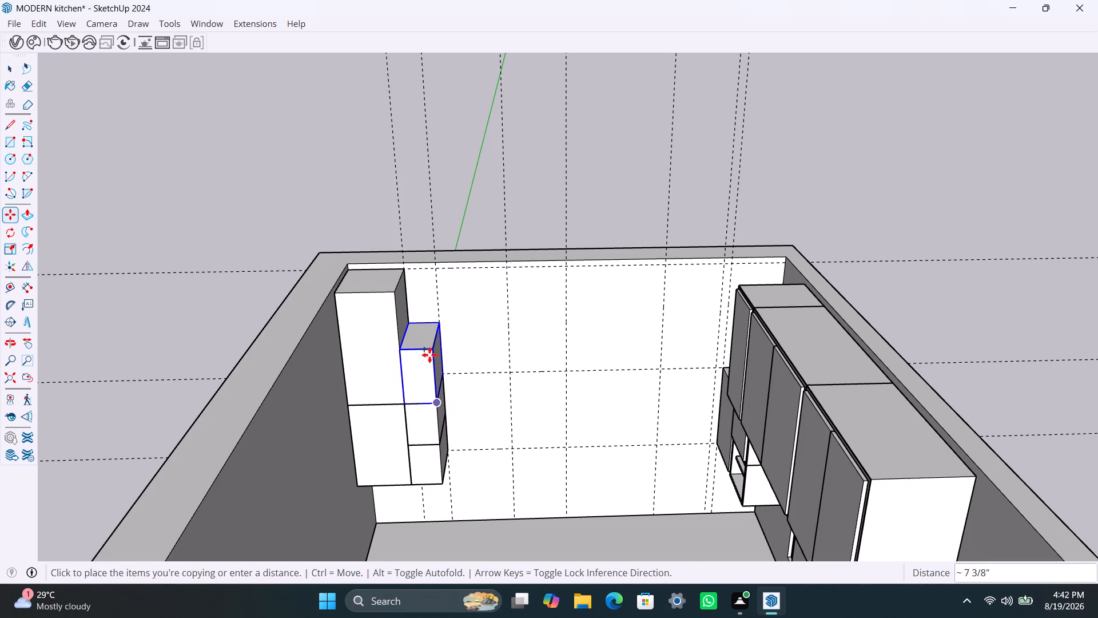
pyautogui.click(429, 344)
pyautogui.press('space')
pyautogui.click(465, 213)
# Copy the wide lower box along the end wall so it sits against the free side of the narrow stack.
pyautogui.scroll(-3, 453, 343)
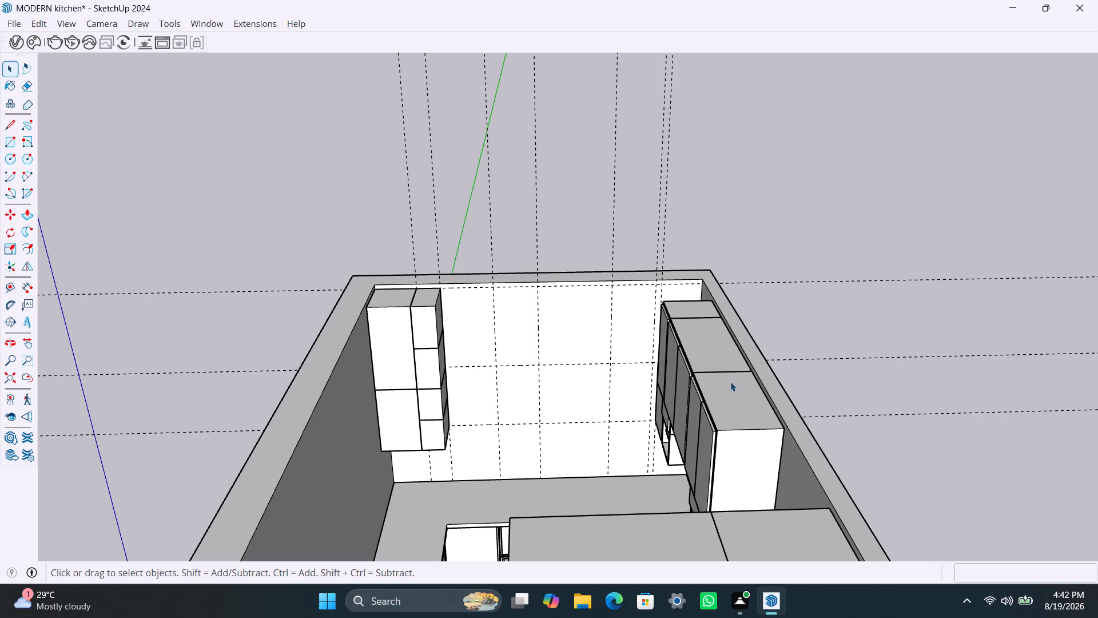
pyautogui.click(408, 426)
pyautogui.press('m')
pyautogui.click(381, 454)
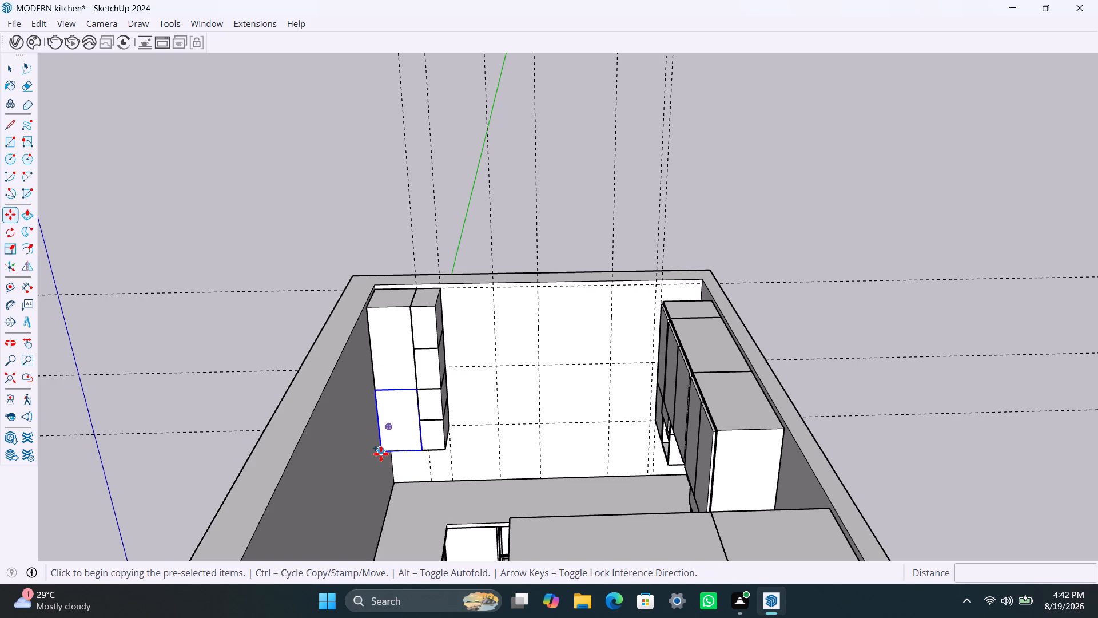
pyautogui.click(448, 447)
pyautogui.press('space')
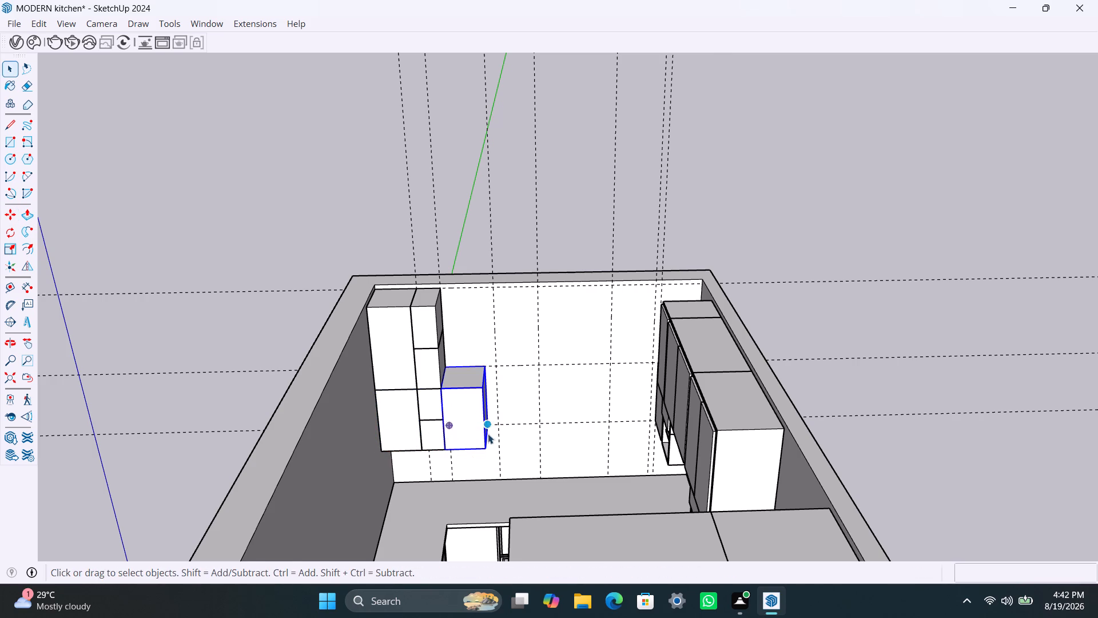
# Widen the copied lower box with Push/Pull, extending its free side face by about 4 inches to the vertical guide.
pyautogui.scroll(-2, 490, 434)
pyautogui.moveTo(490, 434); pyautogui.dragTo(408, 447, button='middle')
pyautogui.scroll(6, 468, 413)
pyautogui.doubleClick(499, 402)
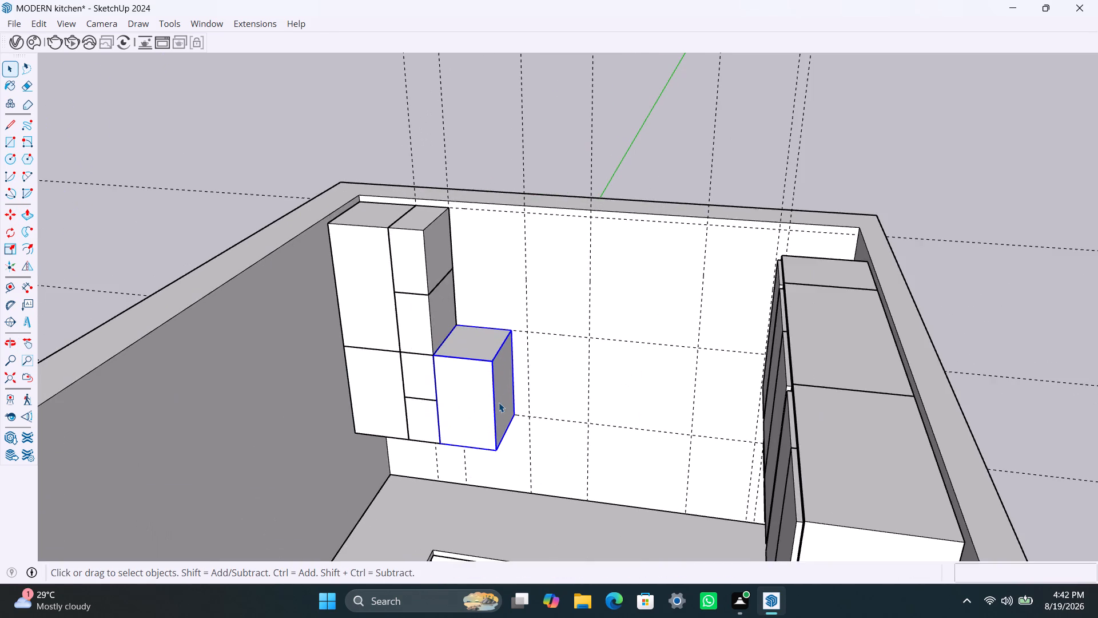
pyautogui.click(502, 401)
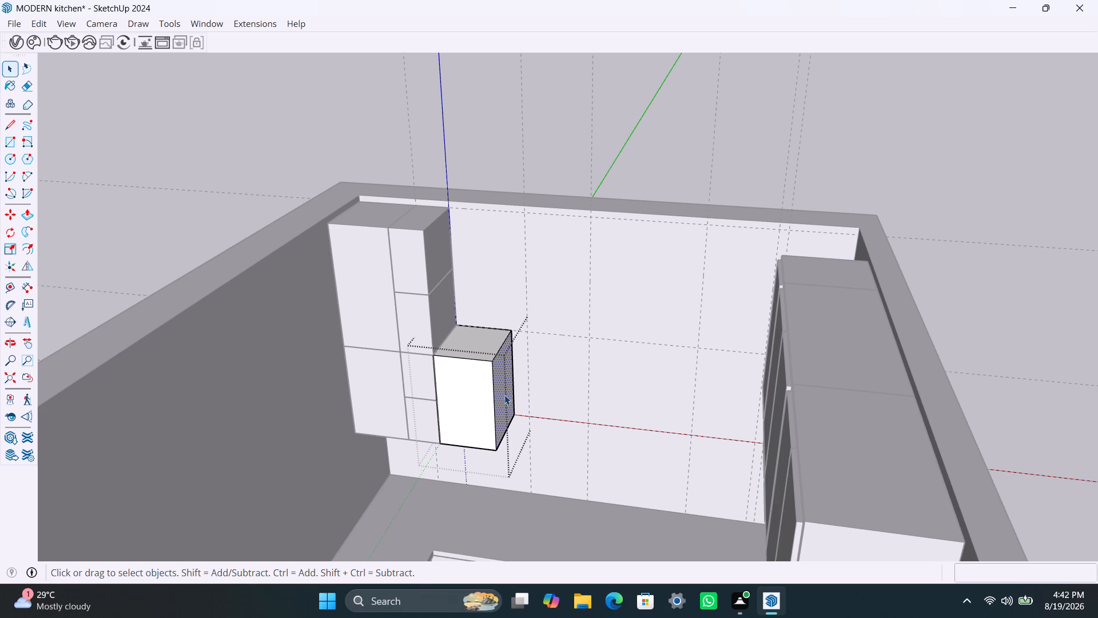
pyautogui.press('p')
pyautogui.click(504, 395)
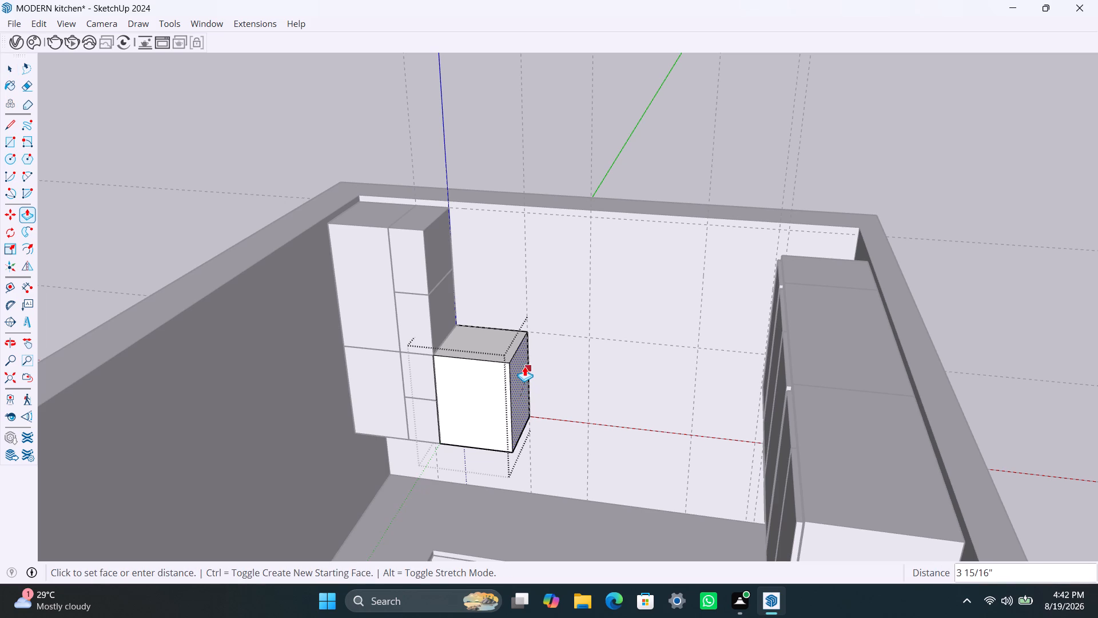
pyautogui.click(524, 366)
pyautogui.press('space')
pyautogui.click(639, 196)
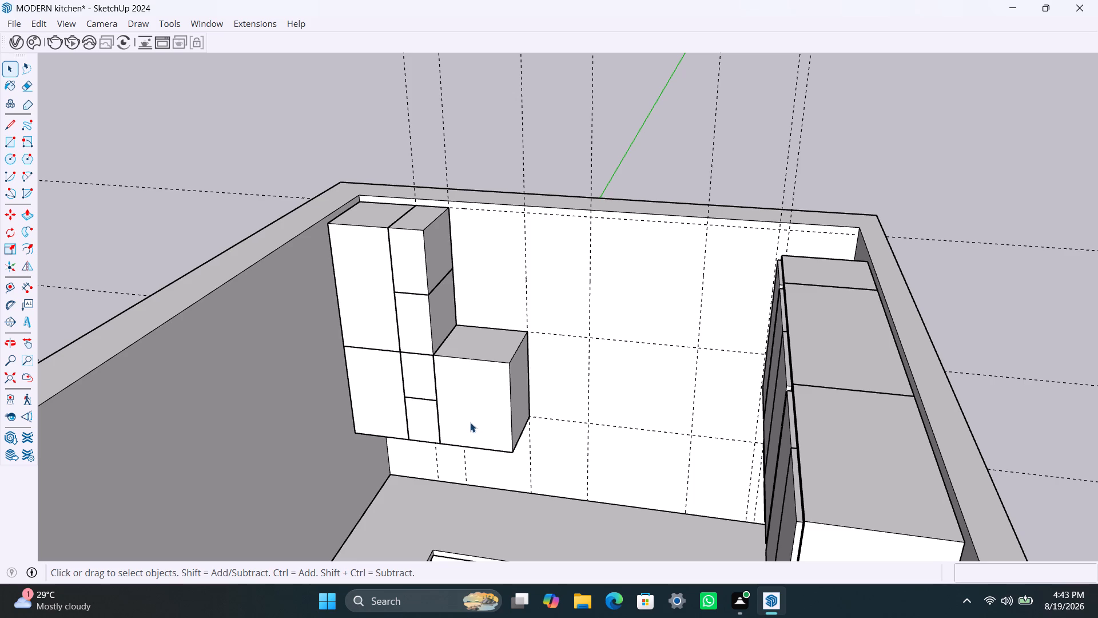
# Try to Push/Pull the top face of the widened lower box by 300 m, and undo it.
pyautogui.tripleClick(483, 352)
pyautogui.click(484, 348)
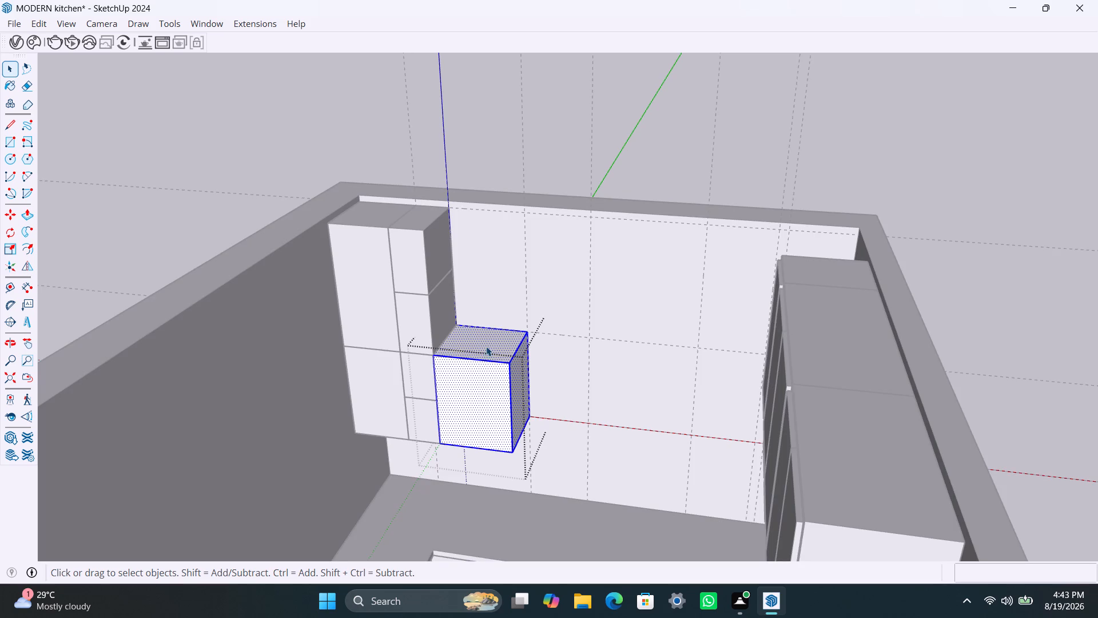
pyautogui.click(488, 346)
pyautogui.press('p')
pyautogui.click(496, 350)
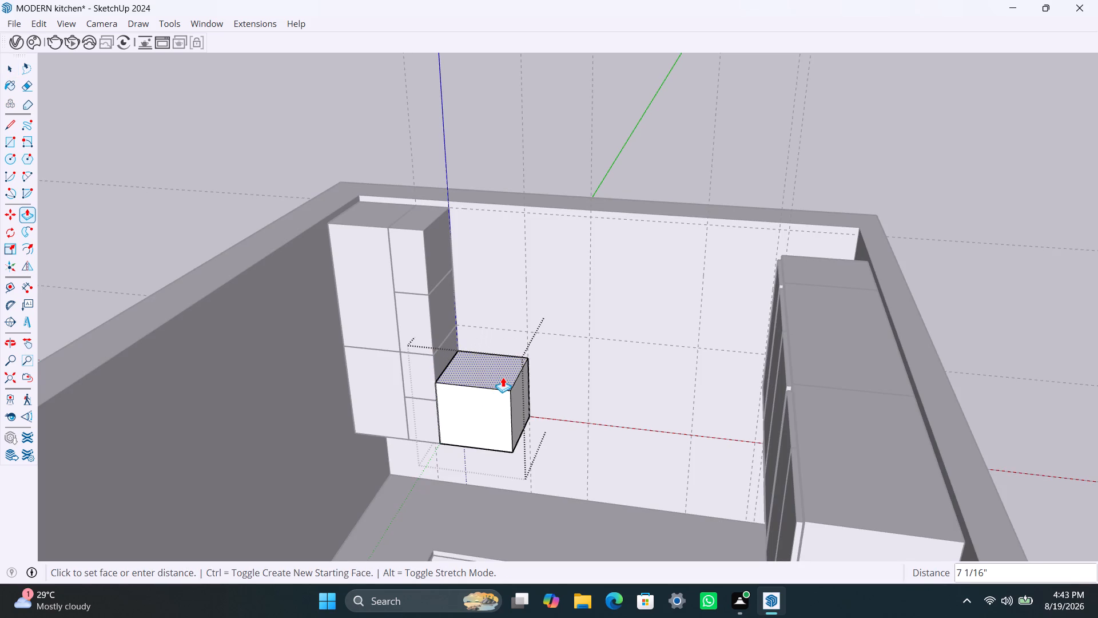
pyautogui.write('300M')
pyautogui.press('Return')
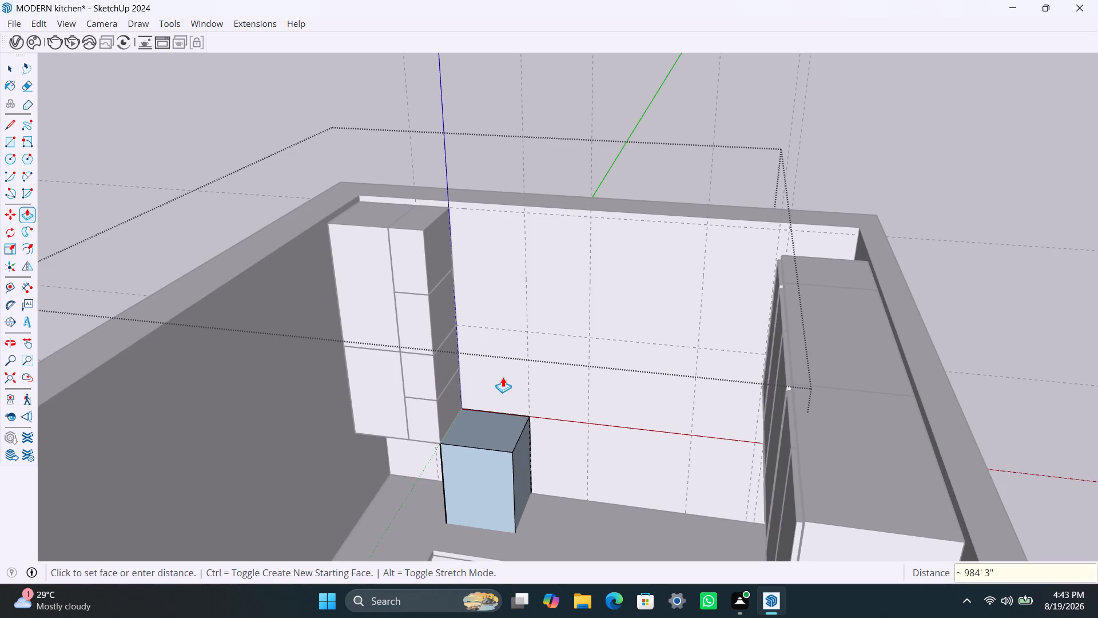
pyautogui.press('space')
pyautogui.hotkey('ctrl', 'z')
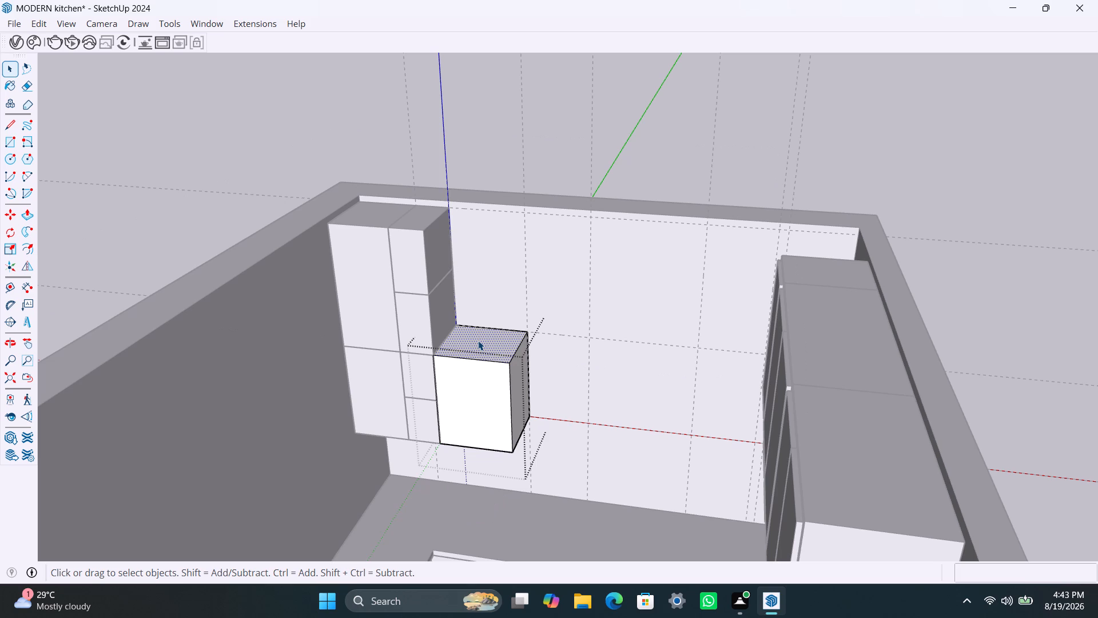
# Lower the top face of the widened lower box by 300 mm with Push/Pull.
pyautogui.press('p')
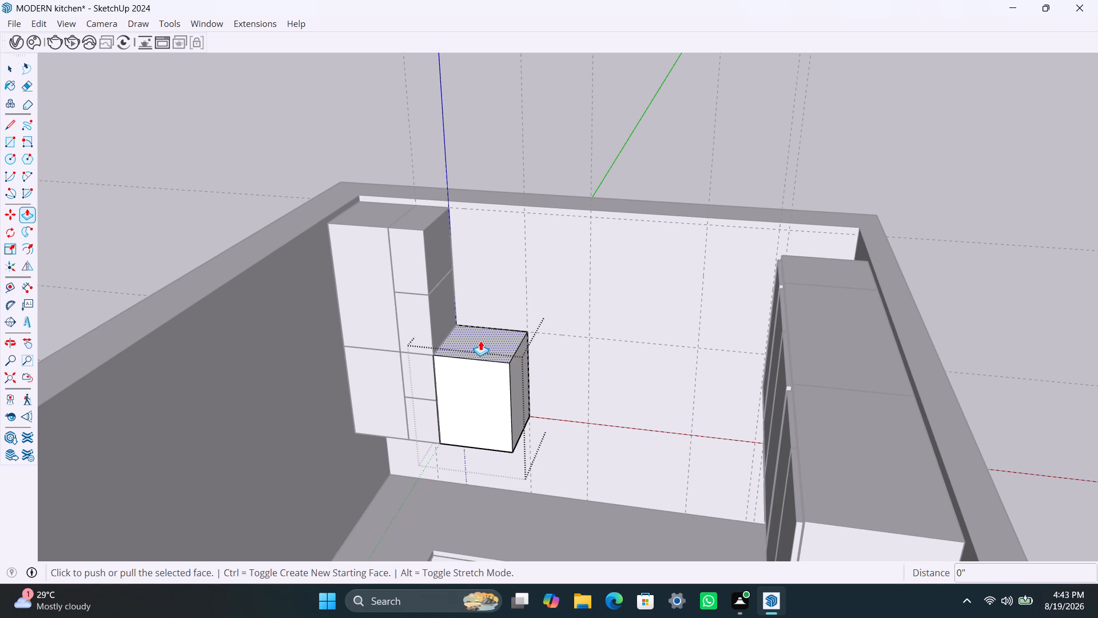
pyautogui.click(480, 340)
pyautogui.press('2')
pyautogui.press('BackSpace')
pyautogui.write('300MM')
pyautogui.press('Return')
pyautogui.press('space')
pyautogui.click(654, 151)
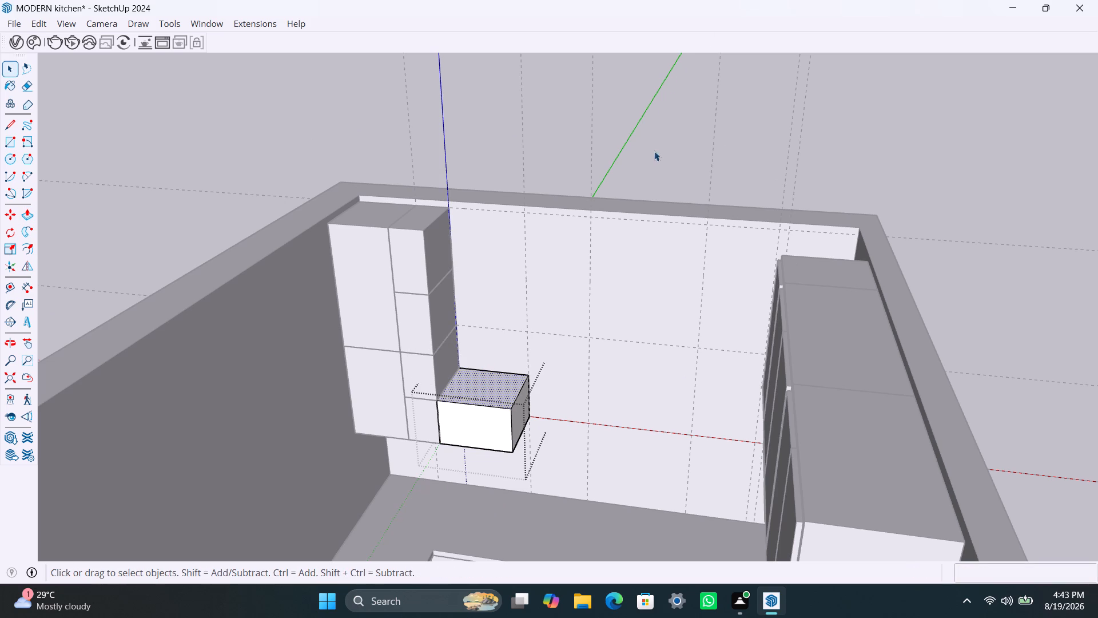
# Copy the shortened wide box straight up so the copy sits directly on top of it.
pyautogui.click(478, 436)
pyautogui.press('m')
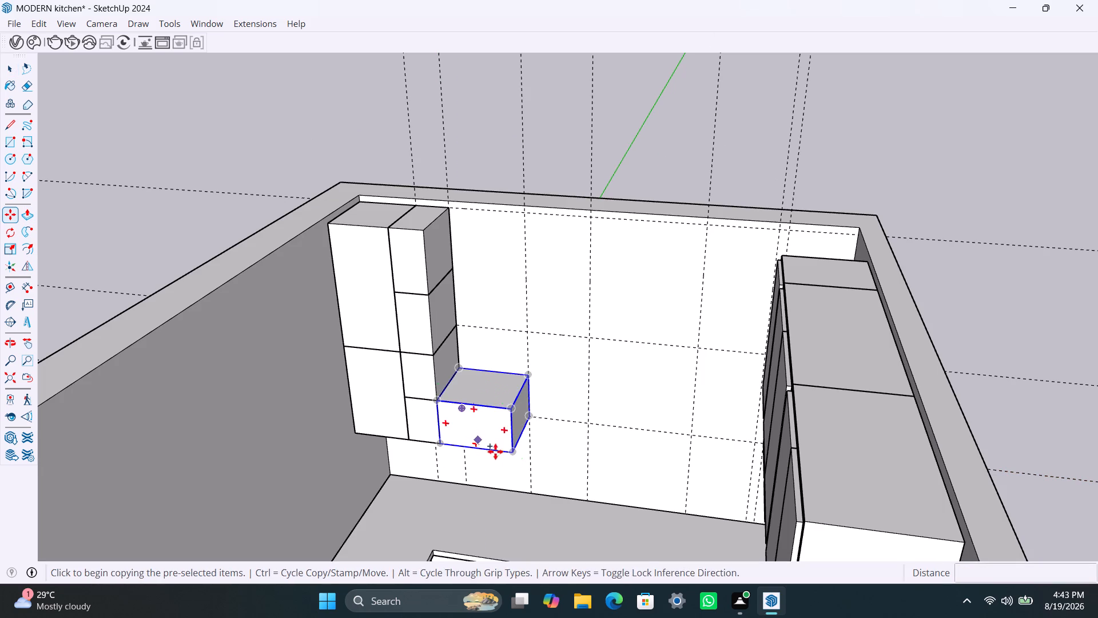
pyautogui.click(512, 454)
pyautogui.click(509, 408)
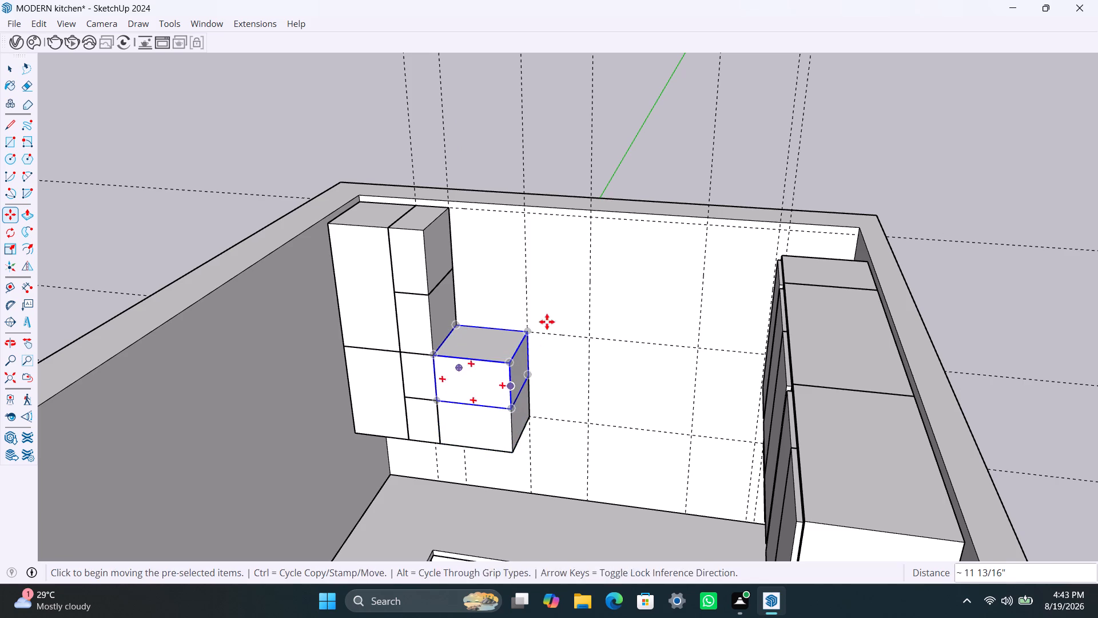
pyautogui.press('space')
pyautogui.click(666, 158)
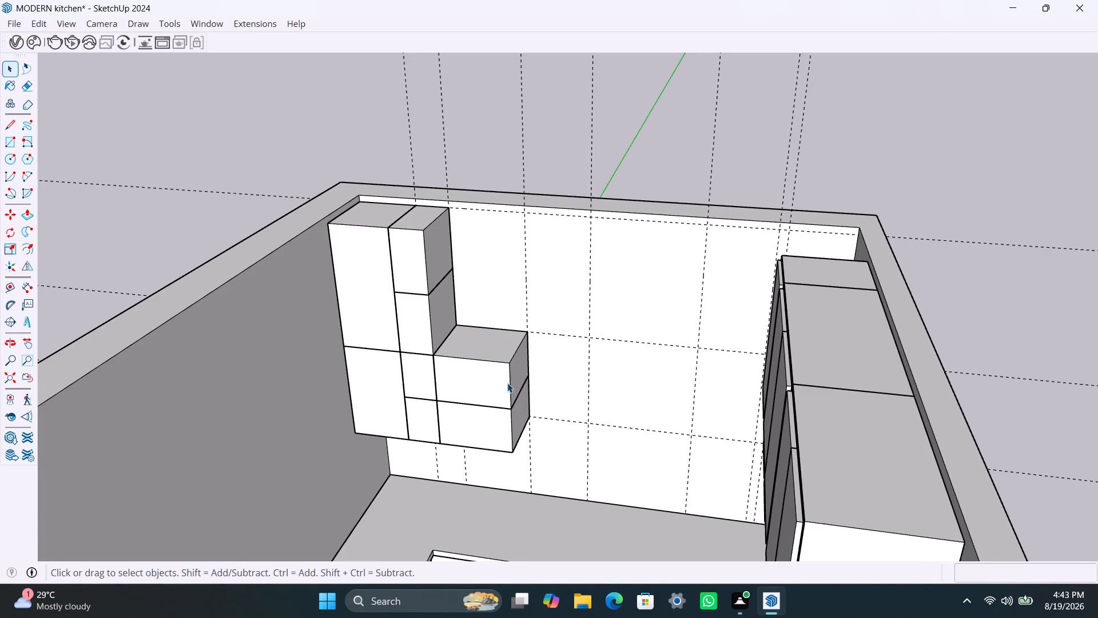
# Move the lower shortened wide box along the end wall, aligning its corner with the far bottom corner of the box above.
pyautogui.click(479, 396)
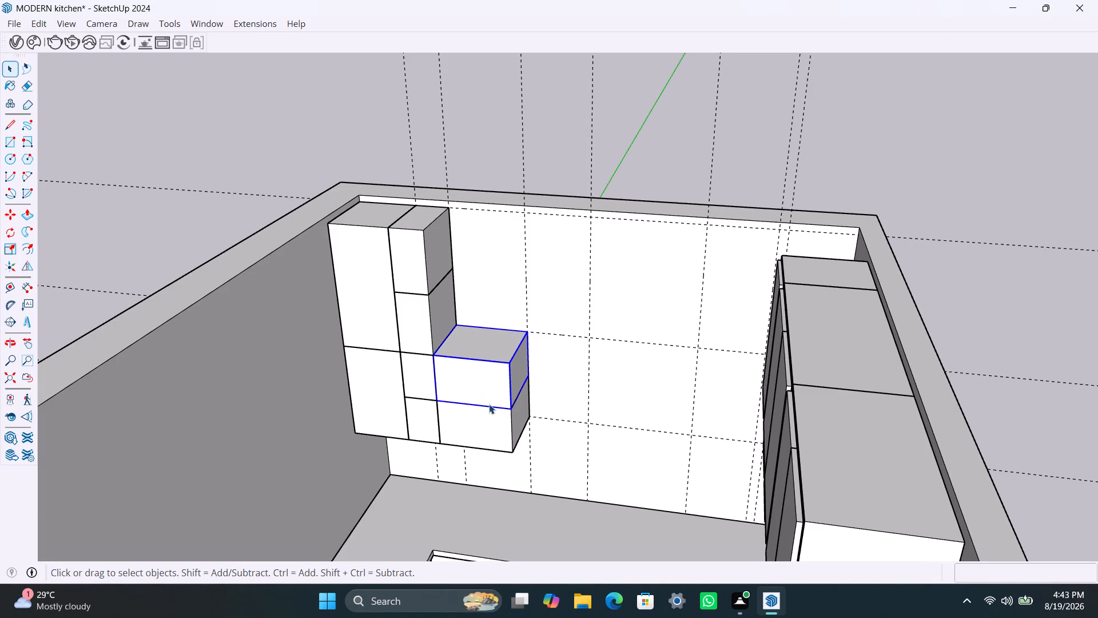
pyautogui.click(475, 409)
pyautogui.press('m')
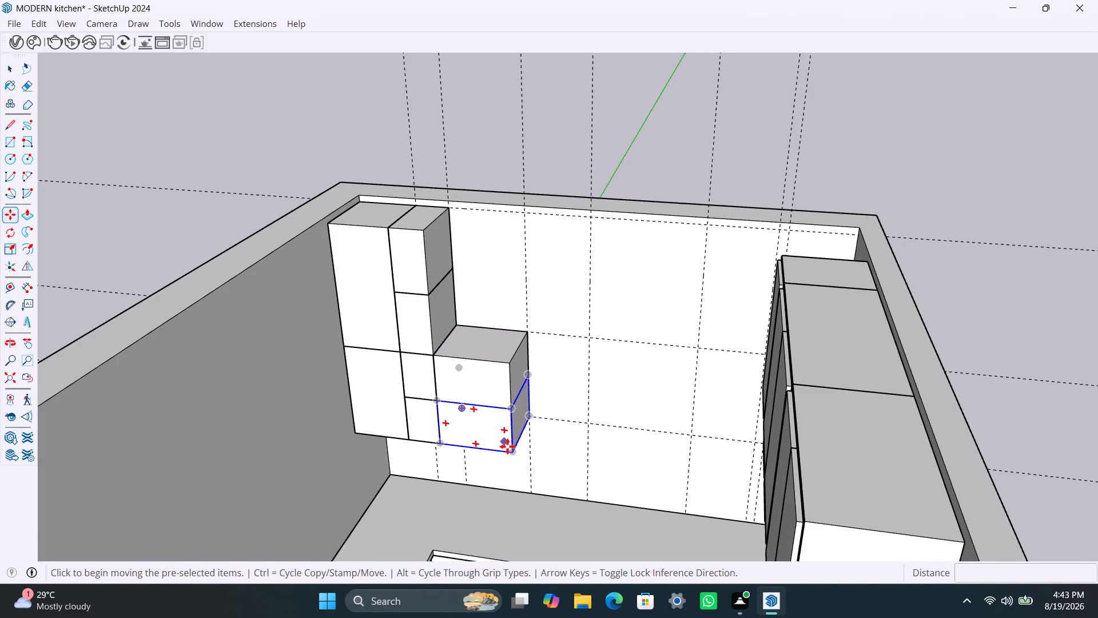
pyautogui.click(510, 450)
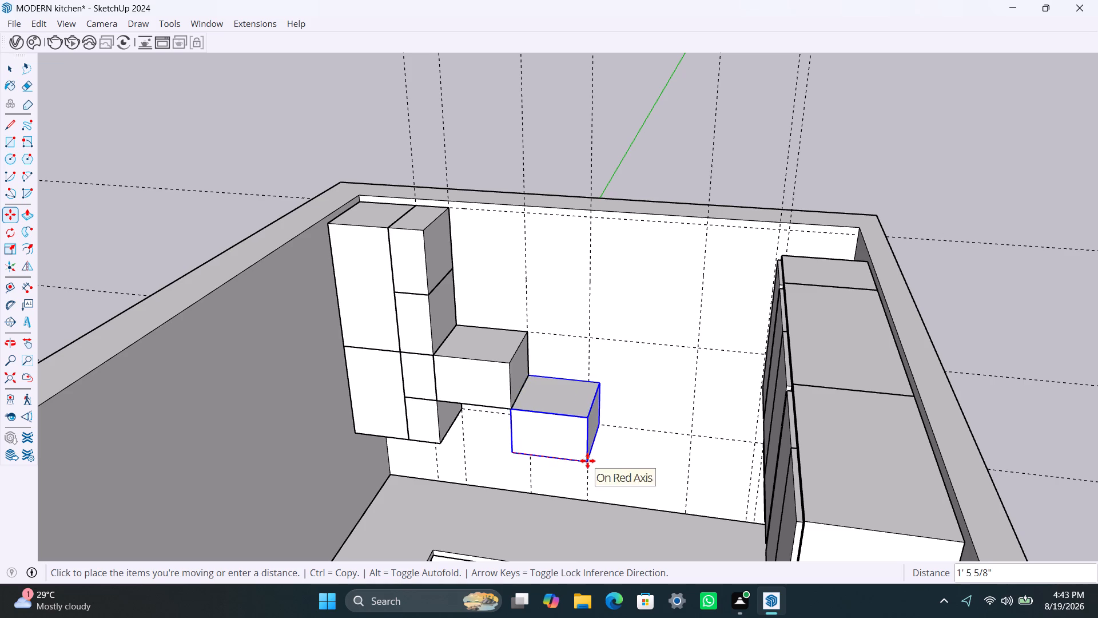
pyautogui.click(590, 461)
pyautogui.scroll(12, 530, 382)
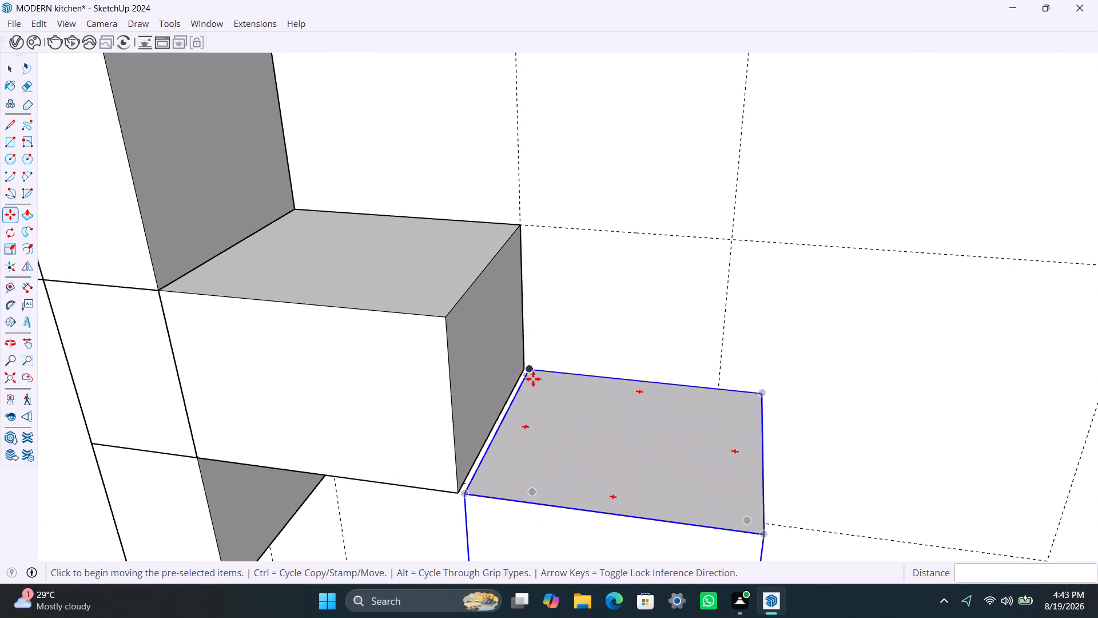
pyautogui.click(529, 370)
pyautogui.click(524, 373)
pyautogui.scroll(-12, 608, 445)
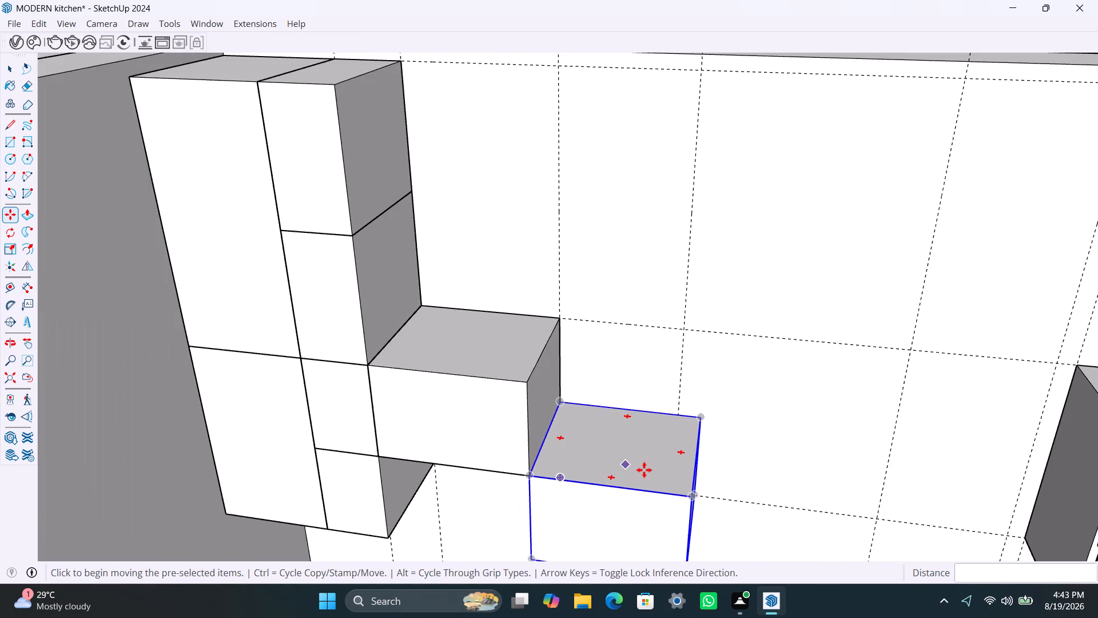
# Examine the stacked wall cabinet boxes along the end wall from several angles.
pyautogui.scroll(-5, 644, 470)
pyautogui.moveTo(632, 494); pyautogui.dragTo(502, 422, button='middle')
pyautogui.scroll(-1, 579, 511)
pyautogui.moveTo(512, 470); pyautogui.dragTo(632, 515, button='middle')
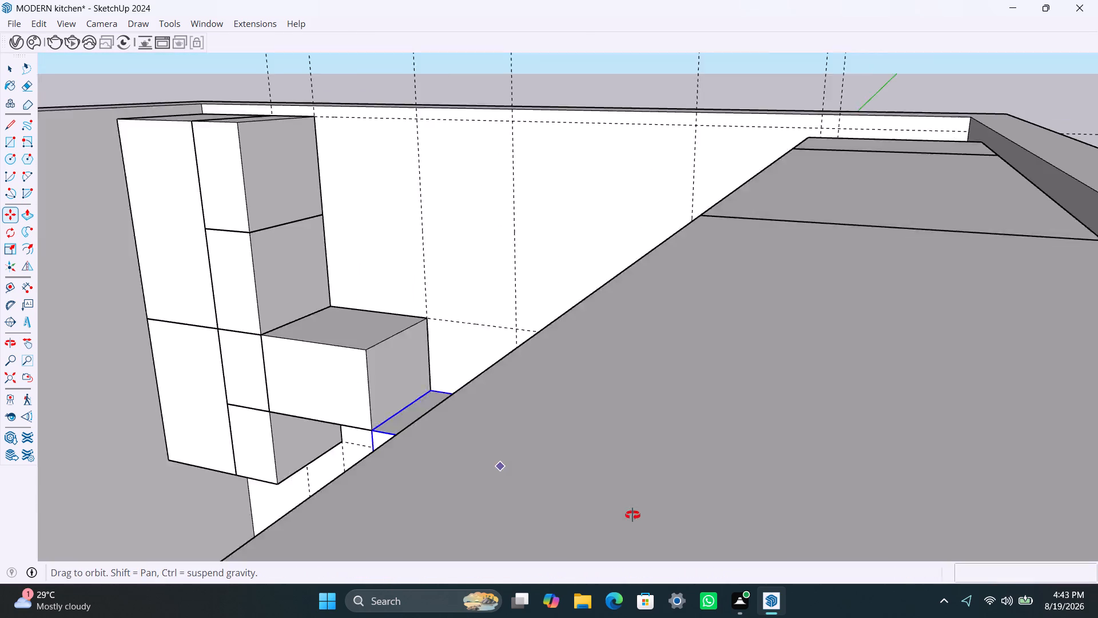
pyautogui.moveTo(632, 515); pyautogui.dragTo(635, 516, button='middle')
pyautogui.scroll(-11, 476, 437)
pyautogui.moveTo(395, 413); pyautogui.dragTo(438, 454, button='middle')
pyautogui.scroll(2, 379, 447)
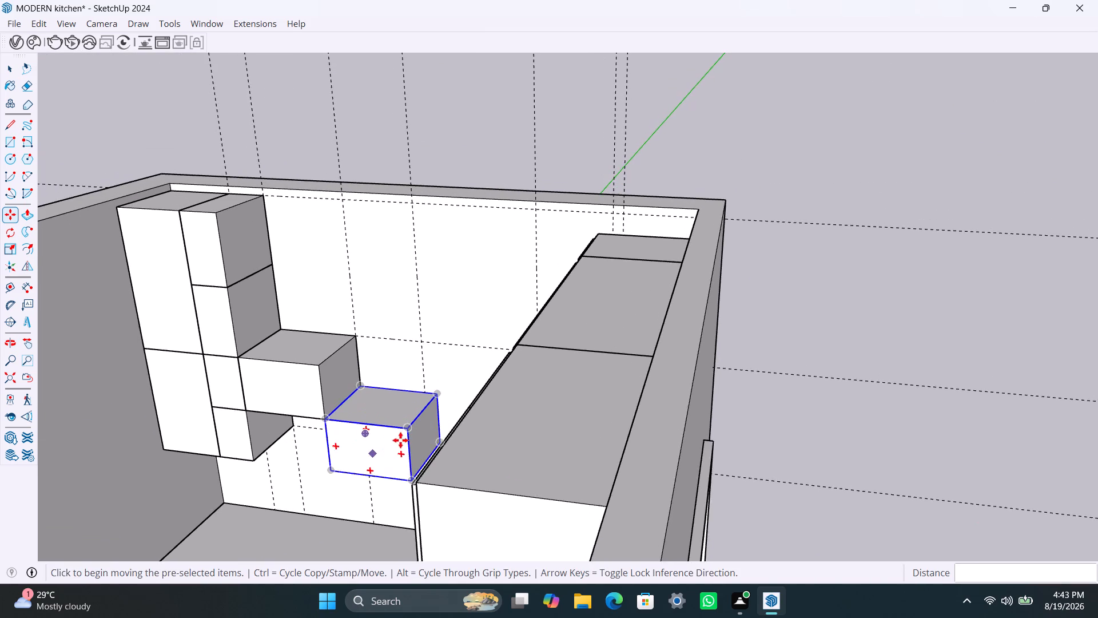
pyautogui.scroll(7, 400, 440)
pyautogui.press('space')
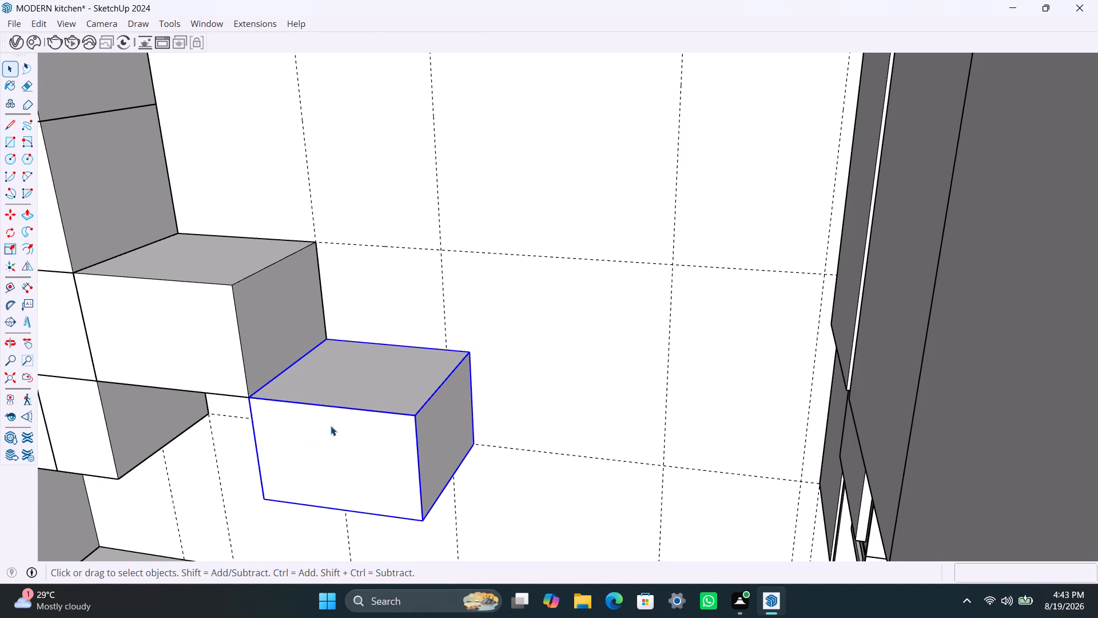
pyautogui.scroll(-3, 254, 339)
pyautogui.moveTo(276, 349); pyautogui.dragTo(413, 363, button='middle')
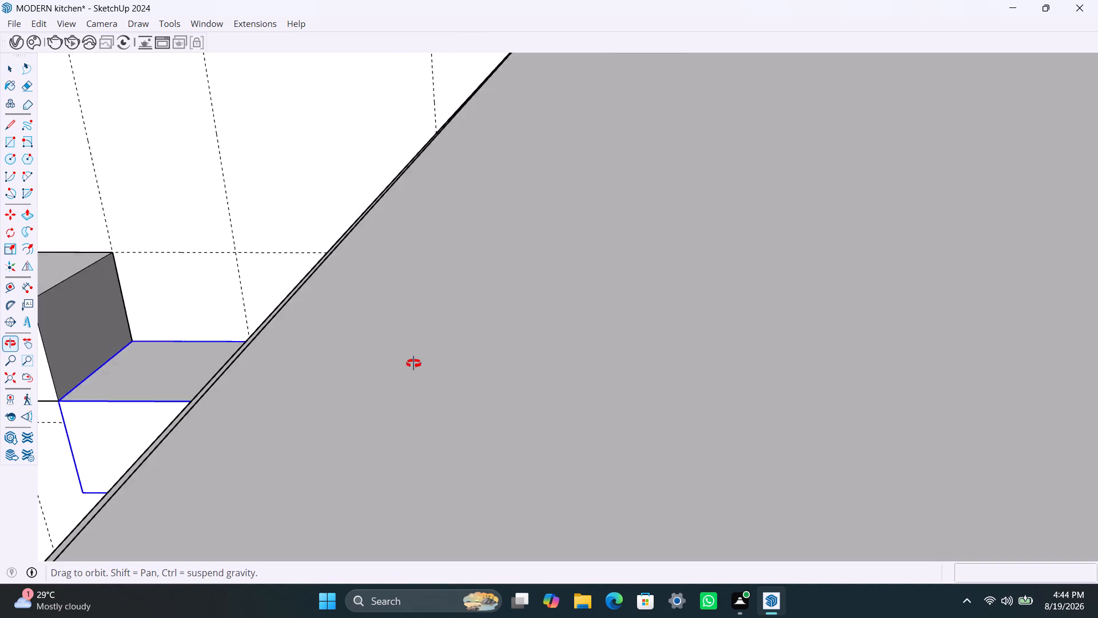
pyautogui.moveTo(413, 363); pyautogui.dragTo(425, 362, button='middle')
pyautogui.scroll(-20, 178, 362)
pyautogui.scroll(-1, 178, 362)
pyautogui.keyDown('shift'); pyautogui.moveTo(217, 371); pyautogui.dragTo(415, 334, button='middle'); pyautogui.keyUp('shift')
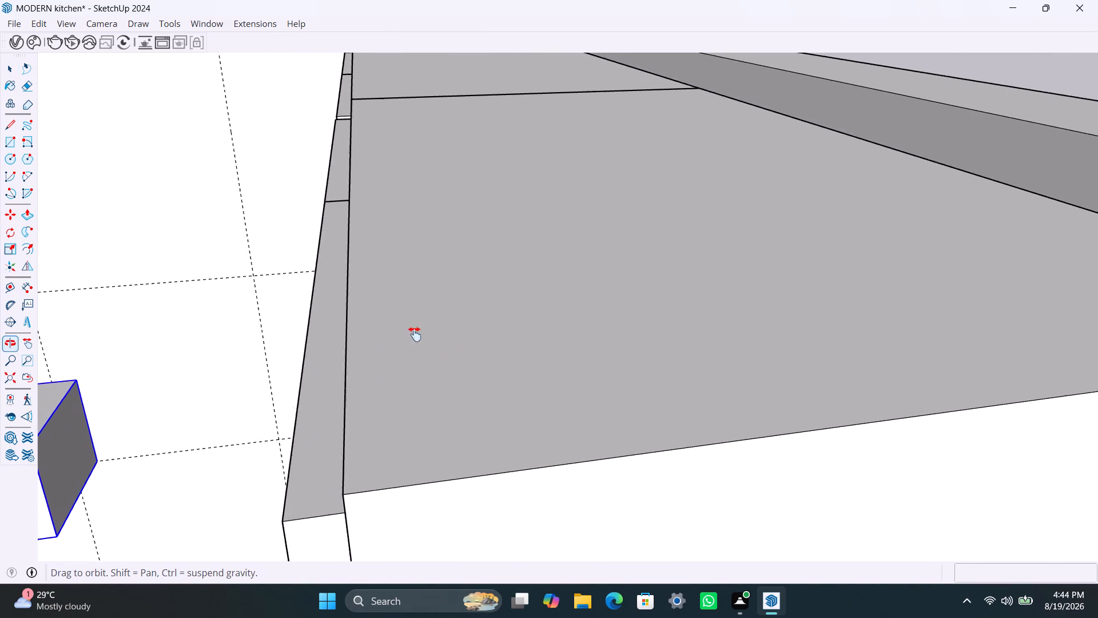
pyautogui.keyDown('shift'); pyautogui.moveTo(415, 334); pyautogui.dragTo(600, 295, button='middle'); pyautogui.keyUp('shift')
pyautogui.scroll(-16, 402, 370)
pyautogui.moveTo(266, 372); pyautogui.dragTo(430, 359, button='middle')
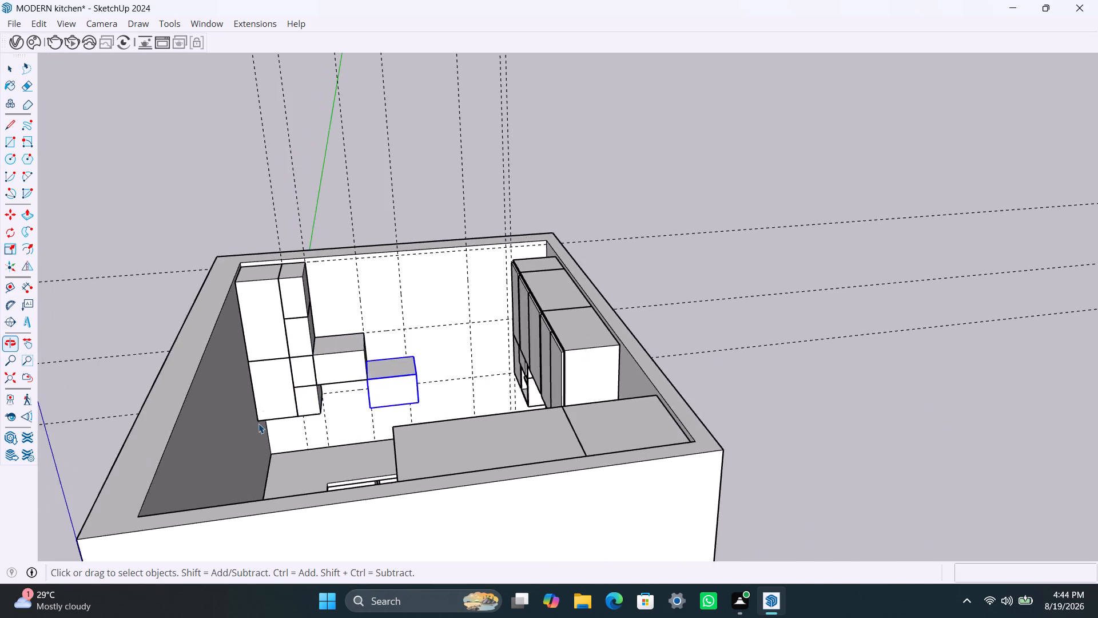
pyautogui.scroll(8, 280, 383)
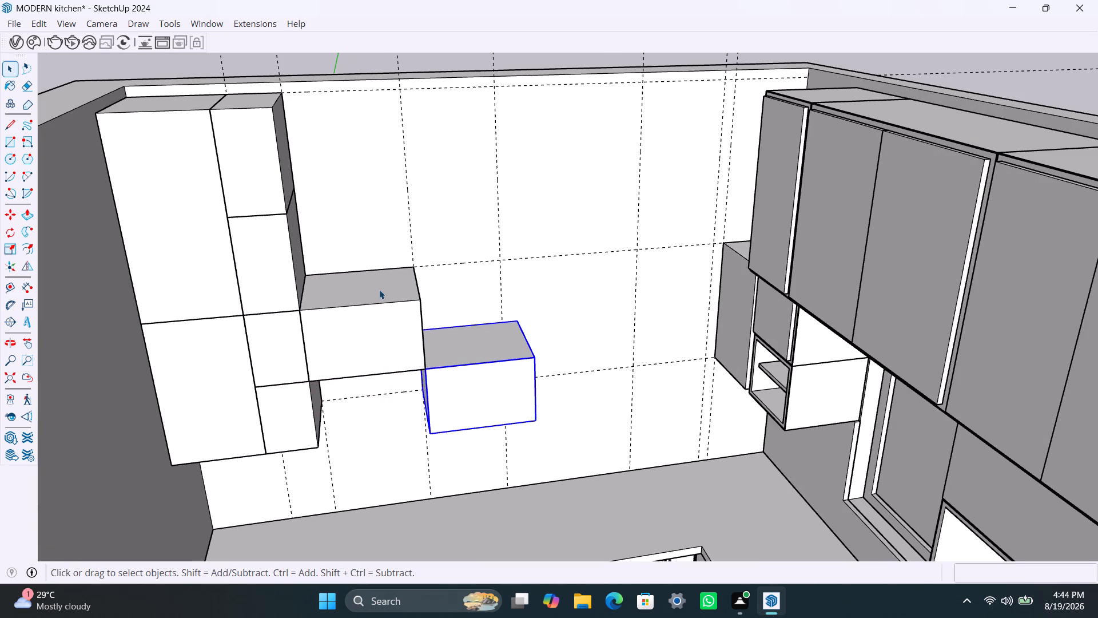
# Push the outer side face of the lower shifted box inward about 2 3/4" with Push/Pull, to the vertical guide.
pyautogui.click(372, 352)
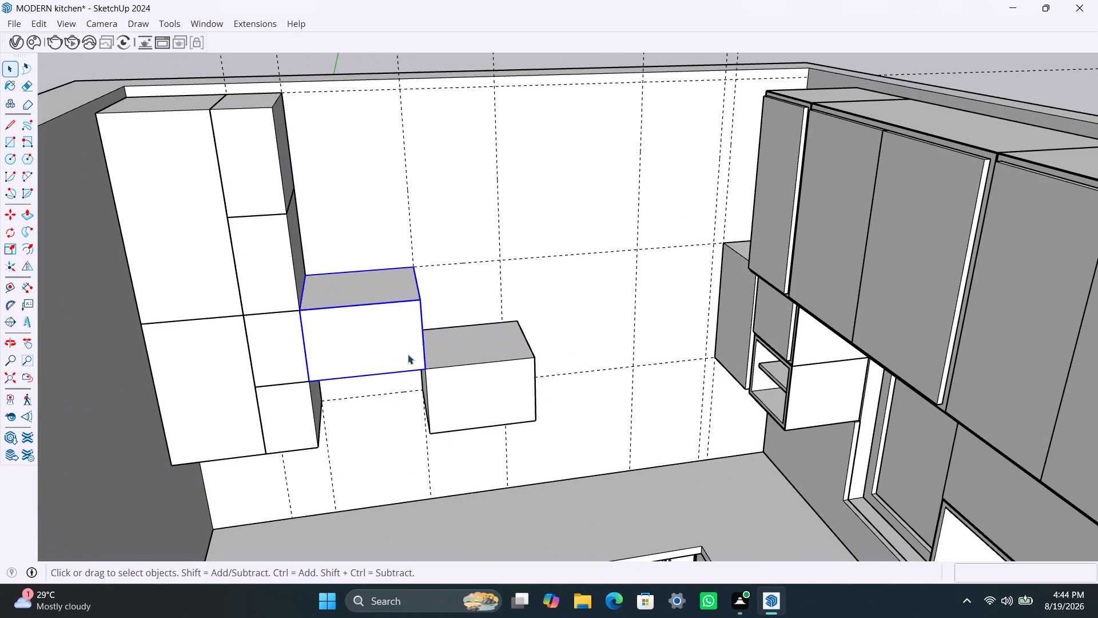
pyautogui.click(433, 379)
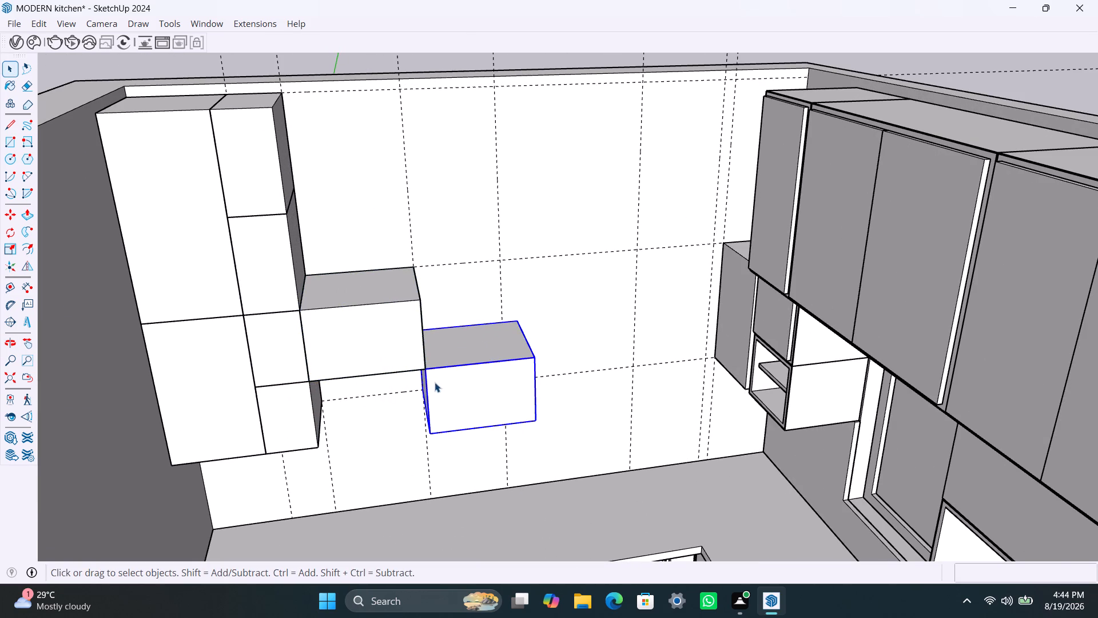
pyautogui.scroll(2, 457, 391)
pyautogui.moveTo(506, 411); pyautogui.dragTo(382, 446, button='middle')
pyautogui.scroll(3, 559, 384)
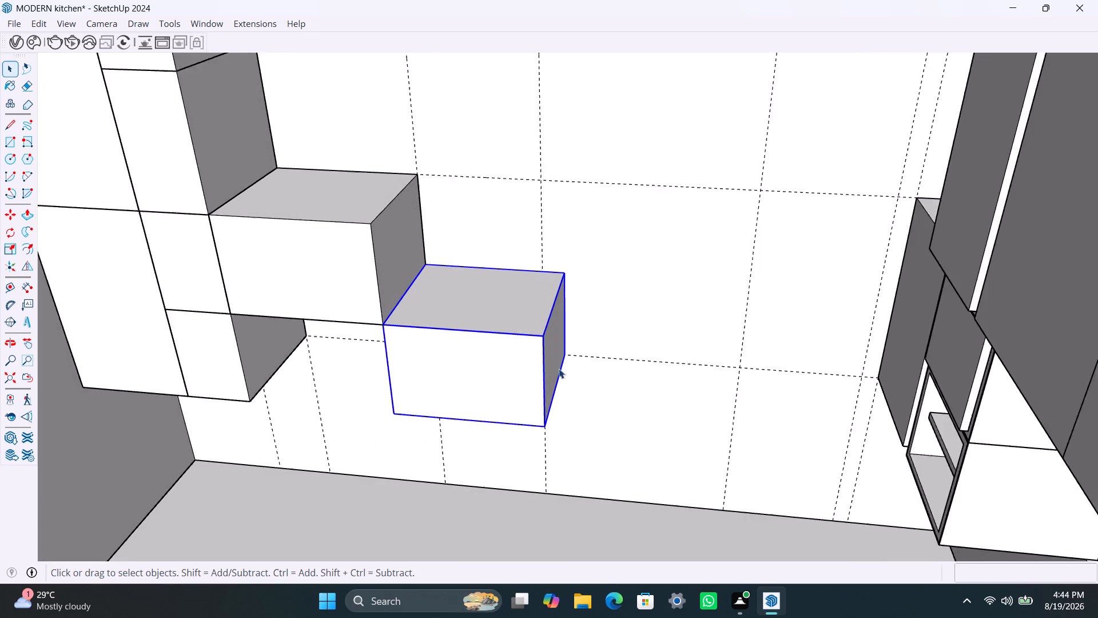
pyautogui.doubleClick(553, 362)
pyautogui.click(552, 356)
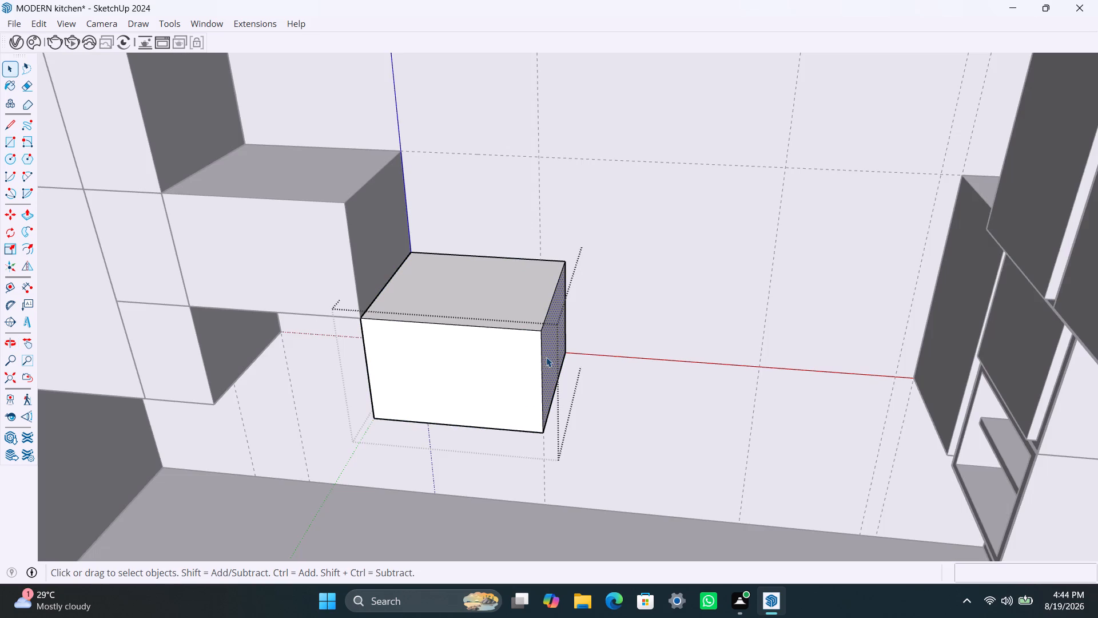
pyautogui.press('p')
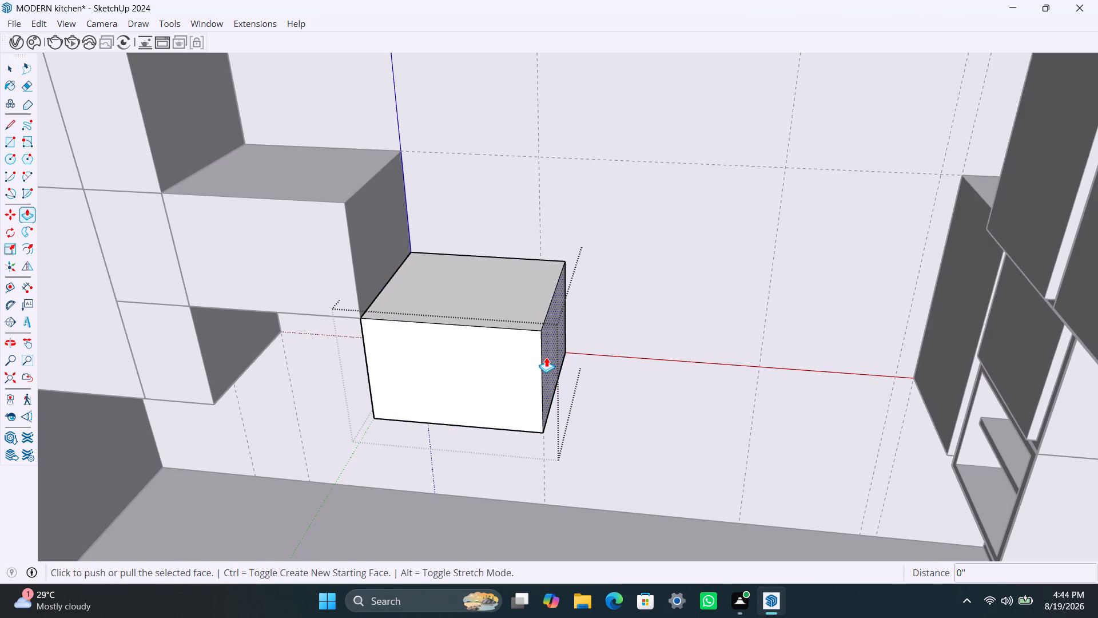
pyautogui.click(552, 334)
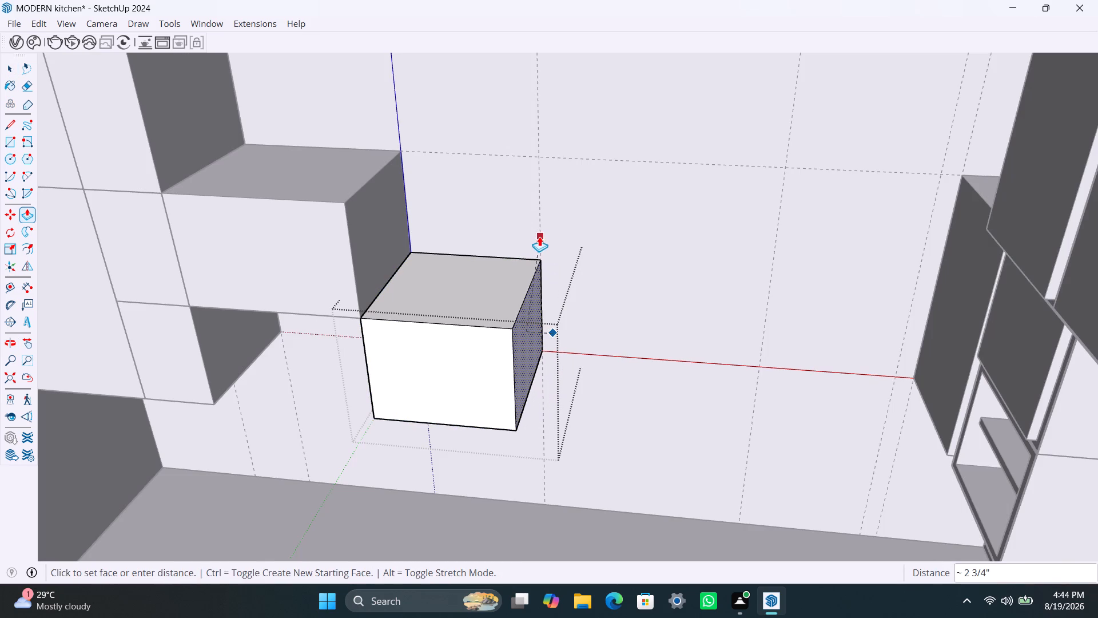
pyautogui.click(539, 236)
pyautogui.press('space')
pyautogui.click(596, 306)
# Copy the narrowed box straight up about 11 13/16" so the copy sits directly on top of it.
pyautogui.click(464, 364)
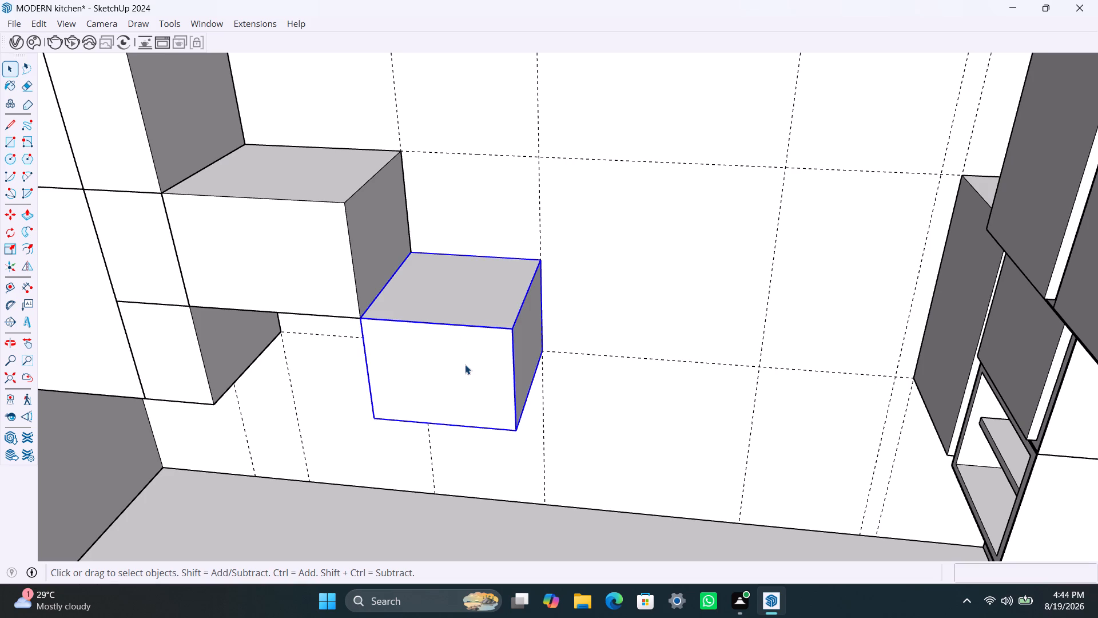
pyautogui.press('m')
pyautogui.click(519, 434)
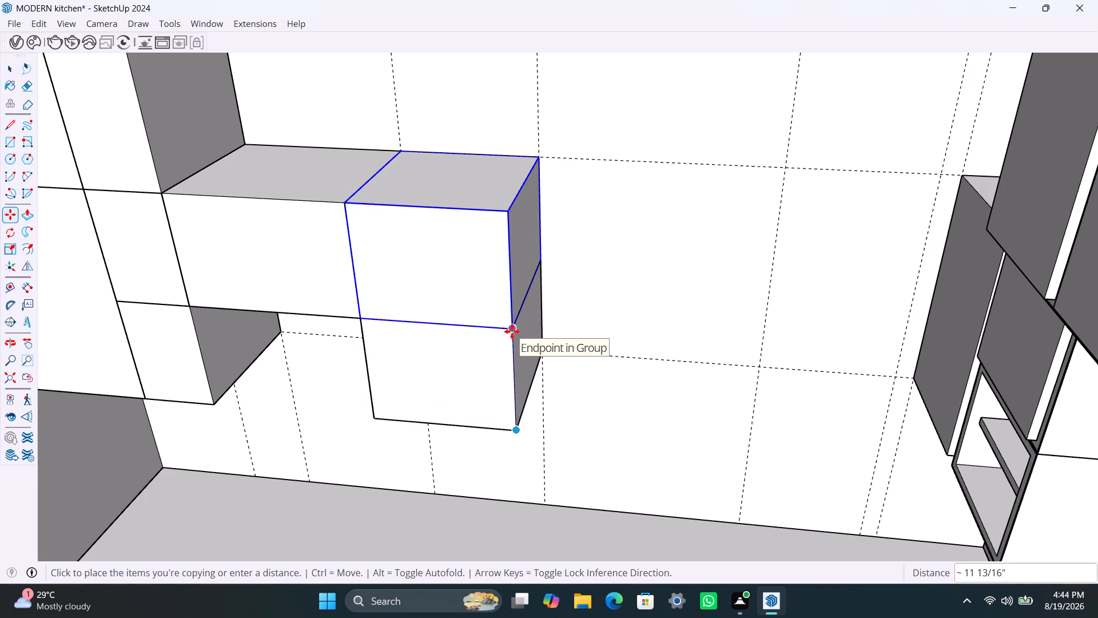
pyautogui.click(512, 331)
pyautogui.press('space')
pyautogui.click(638, 312)
# Extend the bottom face of the adjacent wide box down with Push/Pull, level with the bottoms of the neighbouring lower boxes.
pyautogui.click(283, 279)
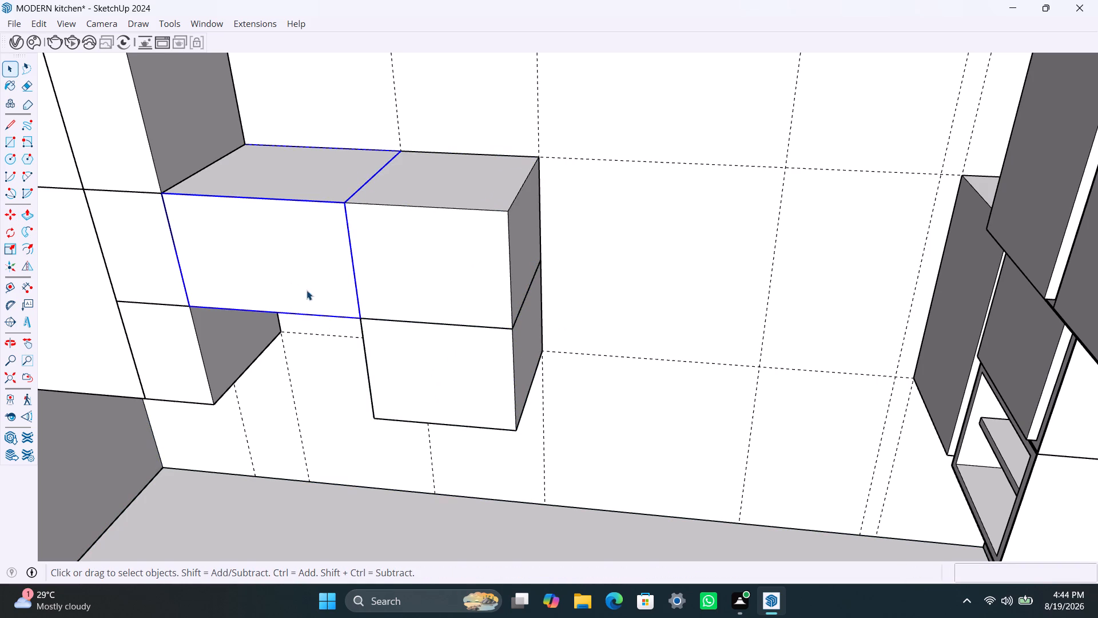
pyautogui.moveTo(297, 299); pyautogui.dragTo(324, 144, button='middle')
pyautogui.scroll(3, 311, 290)
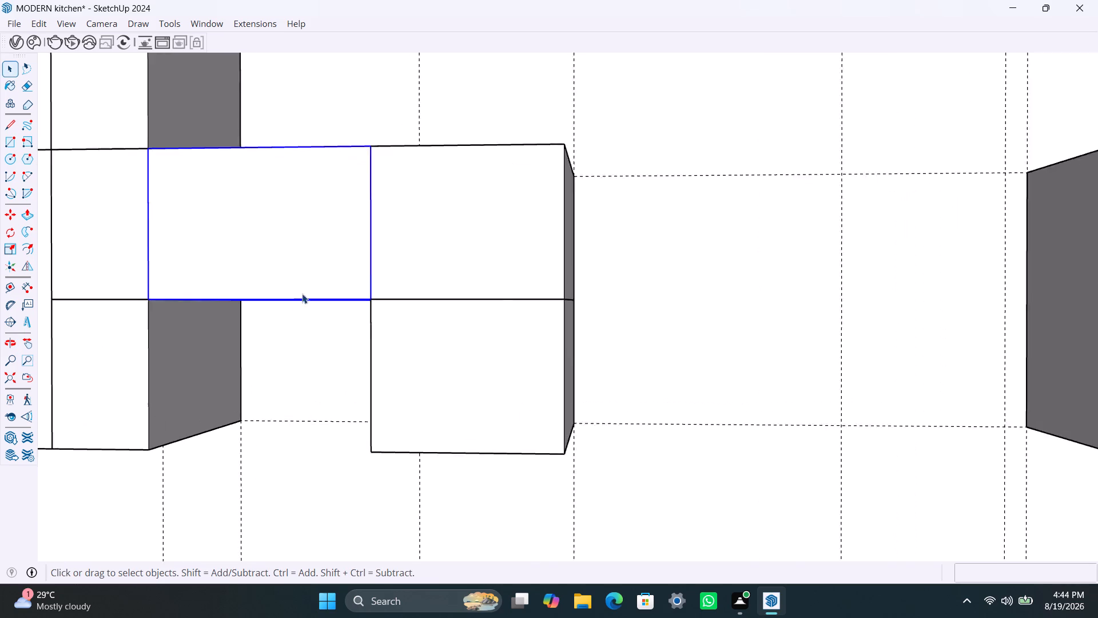
pyautogui.moveTo(297, 299); pyautogui.dragTo(315, 244, button='middle')
pyautogui.tripleClick(297, 283)
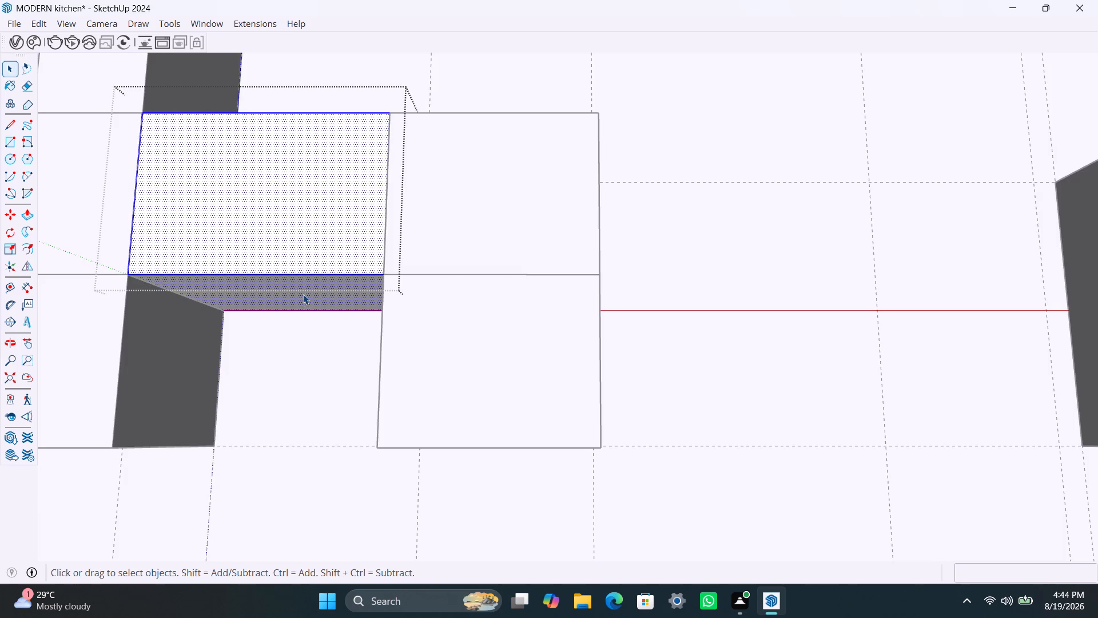
pyautogui.click(305, 293)
pyautogui.press('p')
pyautogui.click(308, 296)
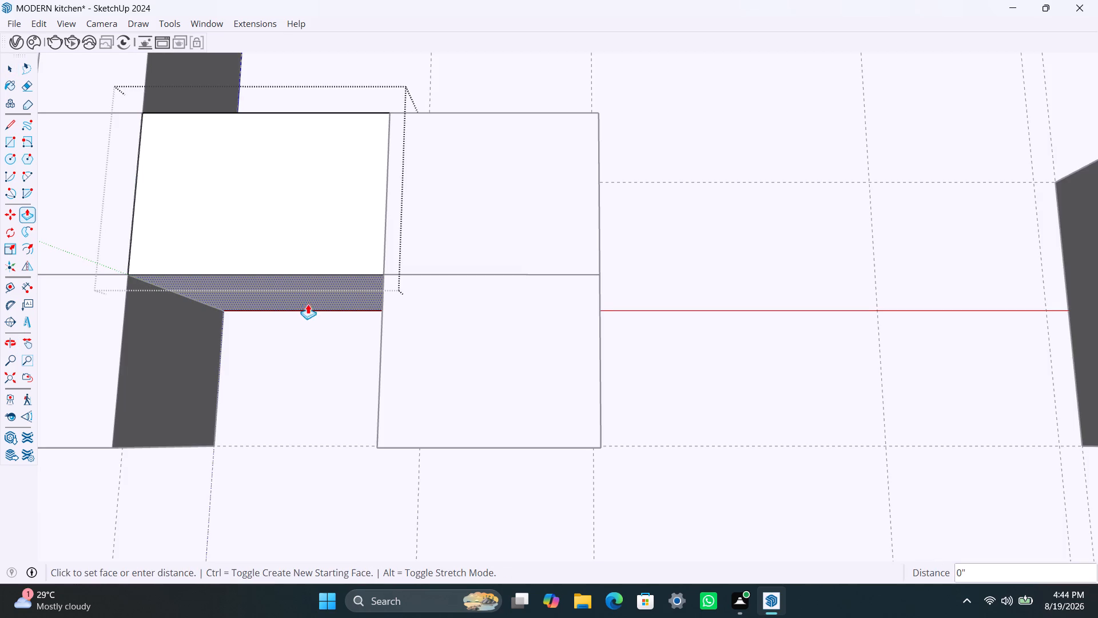
pyautogui.click(327, 445)
pyautogui.press('space')
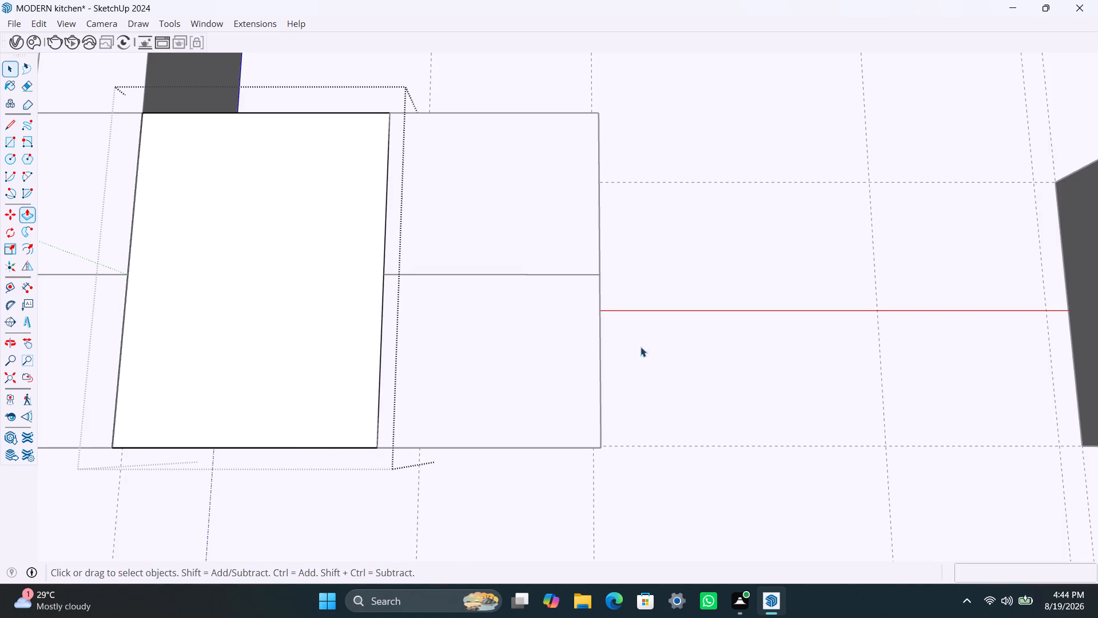
pyautogui.click(671, 322)
# Copy the extended wide box straight up about 1' 11 5/8" so the copy sits directly on top of it.
pyautogui.scroll(-11, 481, 347)
pyautogui.moveTo(419, 286); pyautogui.dragTo(414, 344, button='middle')
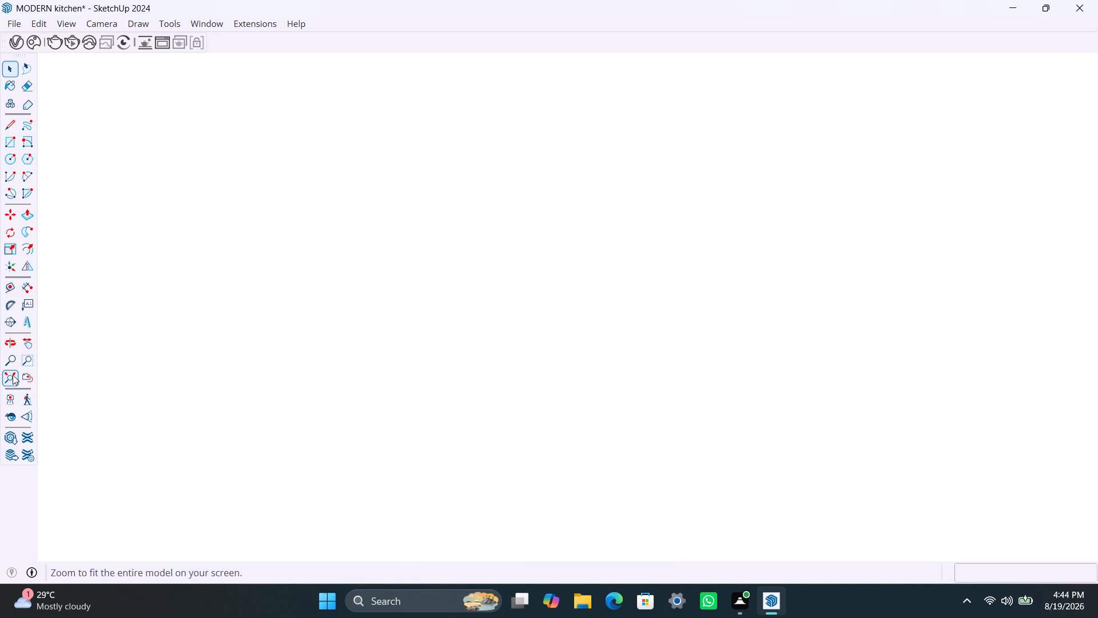
pyautogui.click(12, 375)
pyautogui.scroll(-4, 324, 267)
pyautogui.moveTo(349, 275); pyautogui.dragTo(340, 500, button='middle')
pyautogui.scroll(4, 462, 304)
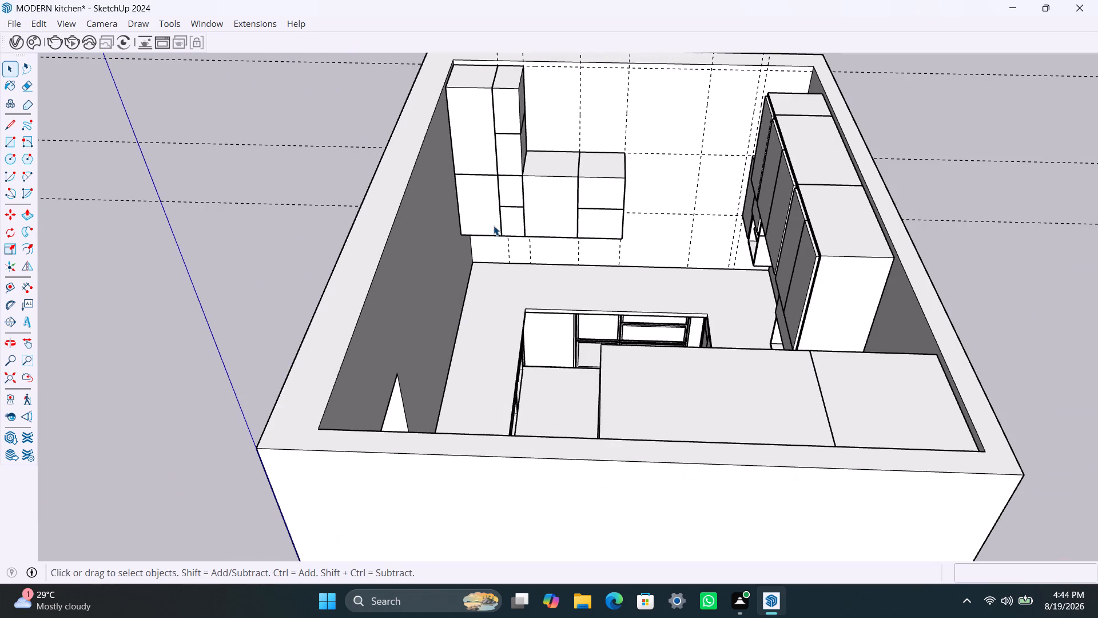
pyautogui.keyDown('shift'); pyautogui.moveTo(489, 225); pyautogui.dragTo(409, 272, button='middle'); pyautogui.keyUp('shift')
pyautogui.scroll(2, 485, 261)
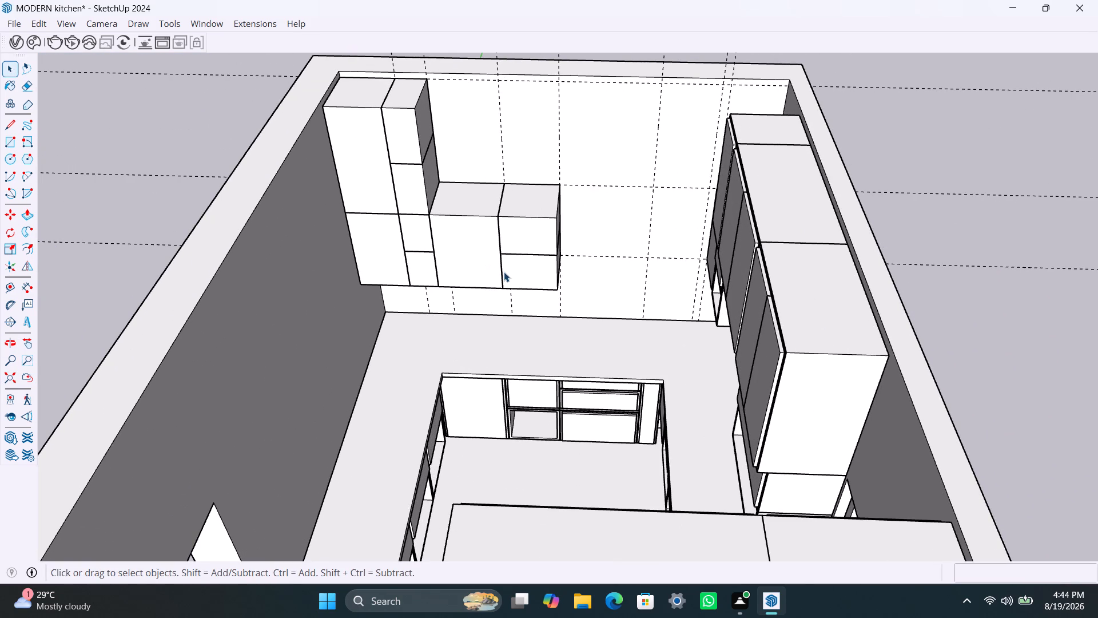
pyautogui.click(470, 257)
pyautogui.press('m')
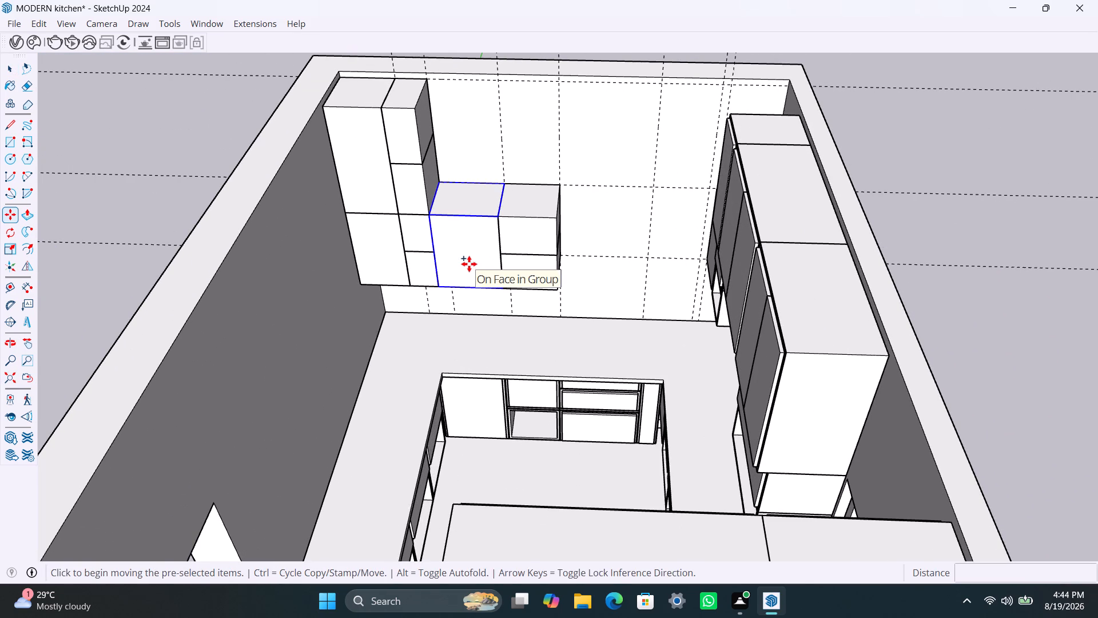
pyautogui.click(440, 287)
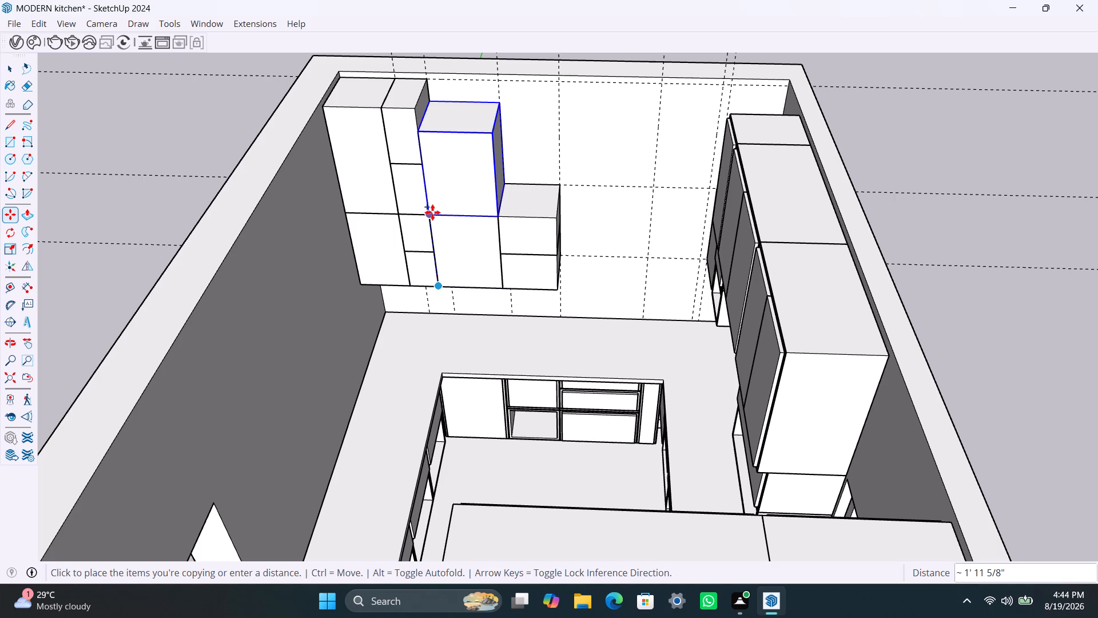
pyautogui.click(432, 212)
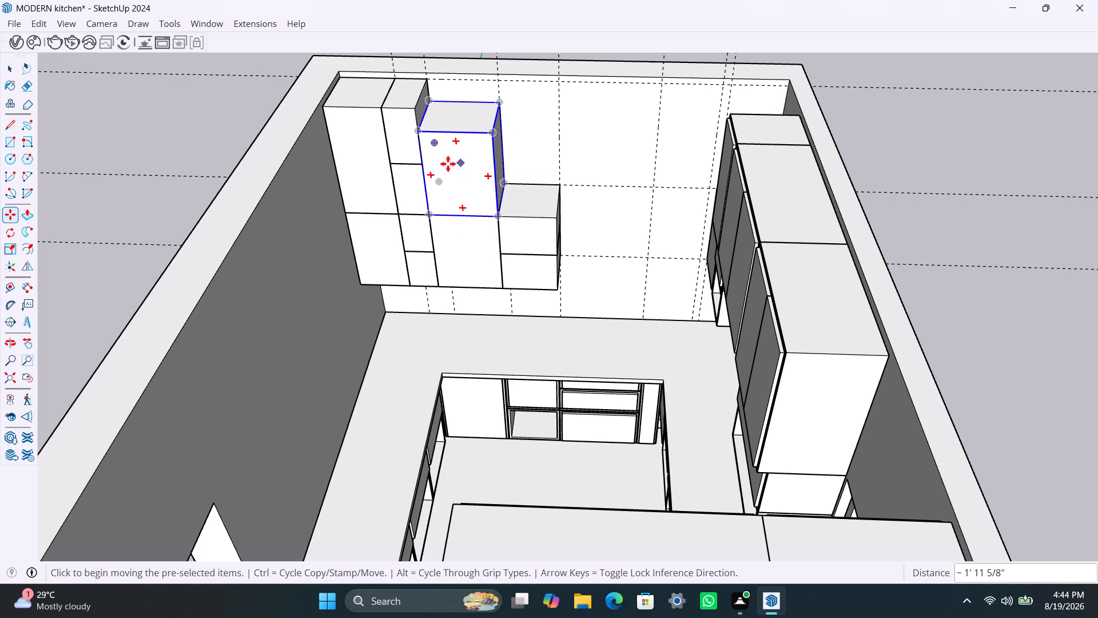
# Raise the top face of the upper wide box about 5 7/8" with Push/Pull, level with the neighbouring tall boxes' tops.
pyautogui.press('space')
pyautogui.tripleClick(456, 120)
pyautogui.click(461, 120)
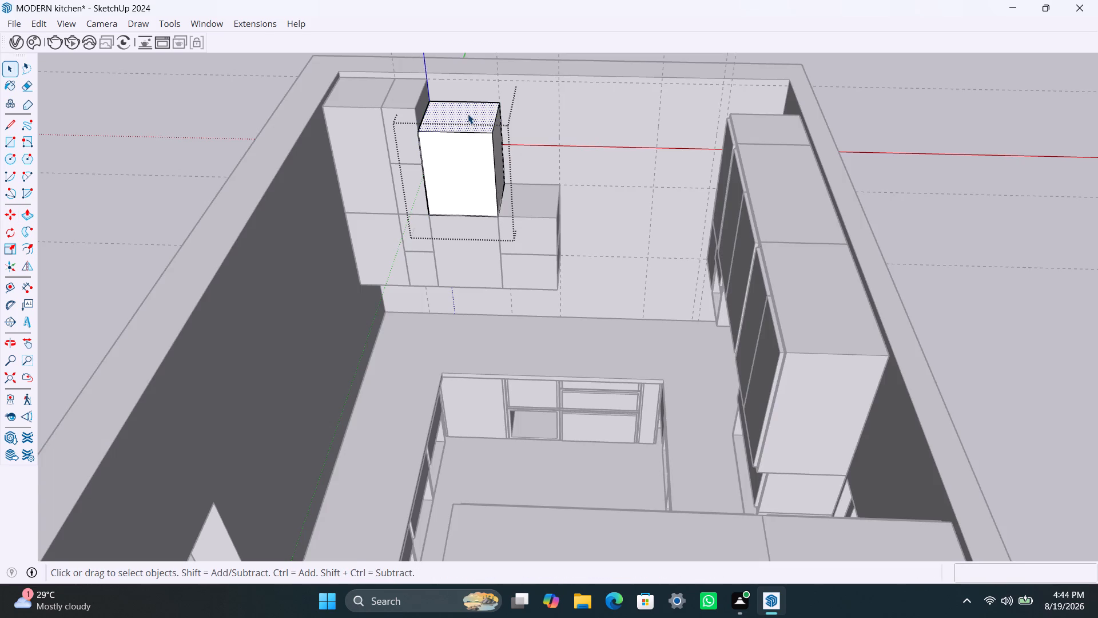
pyautogui.press('p')
pyautogui.click(468, 114)
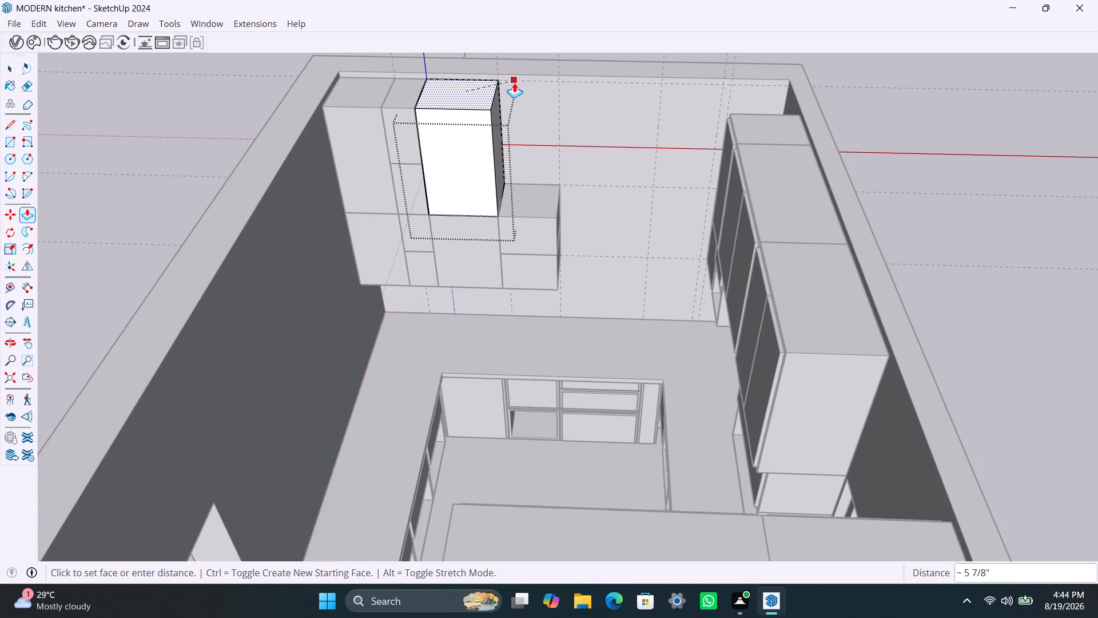
pyautogui.click(517, 84)
pyautogui.press('space')
pyautogui.click(869, 81)
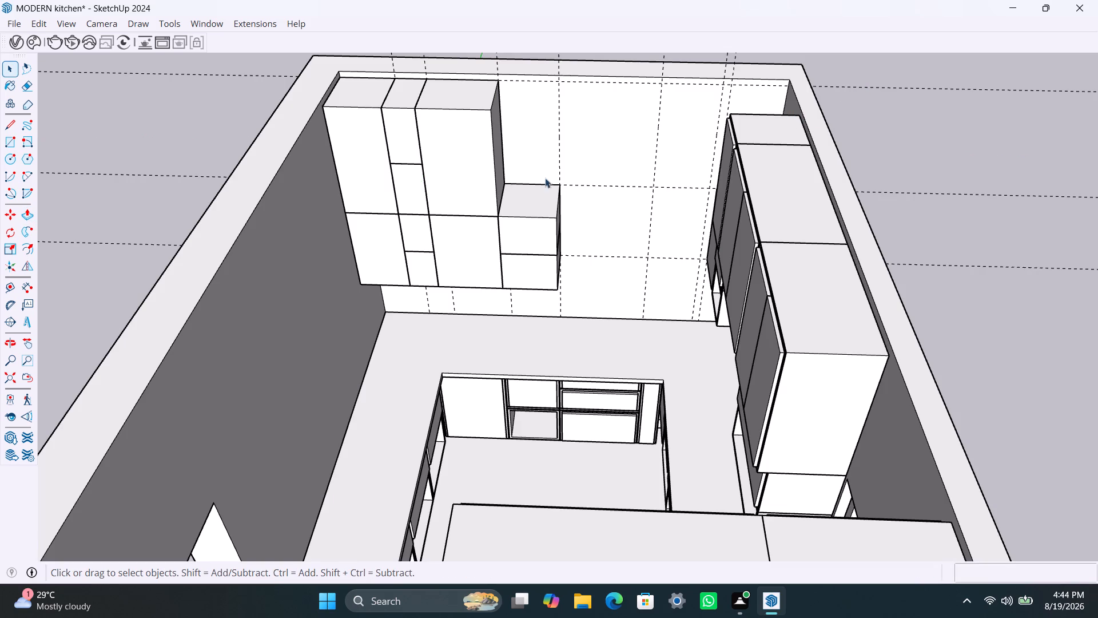
# Copy the raised upper wide box sideways about 1' 5 11/16" along the end wall, directly beside the original.
pyautogui.click(447, 179)
pyautogui.press('m')
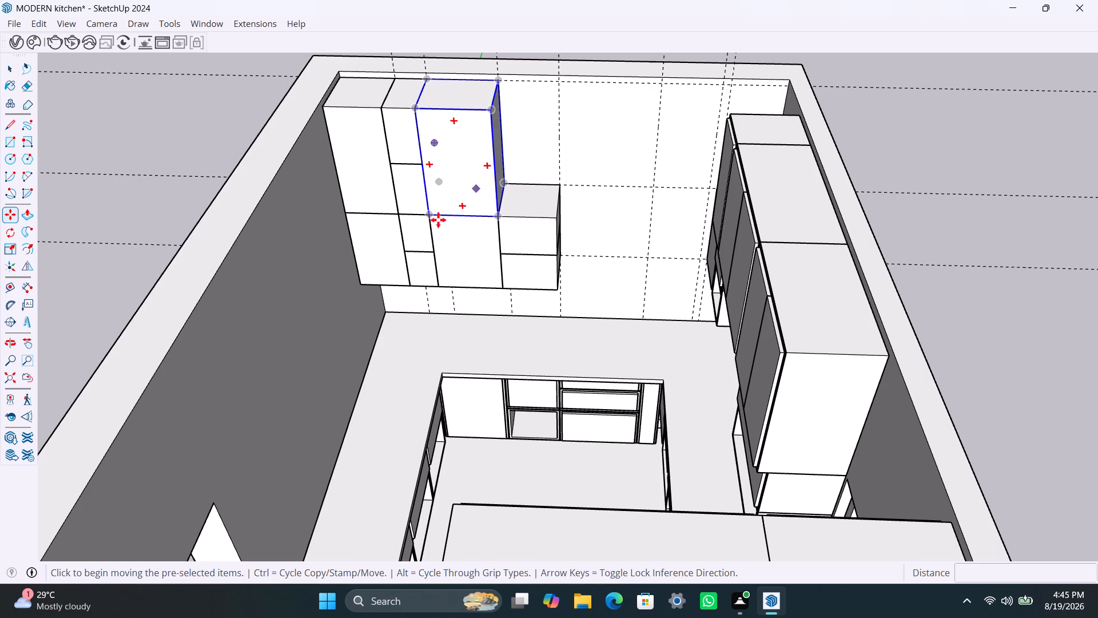
pyautogui.click(428, 219)
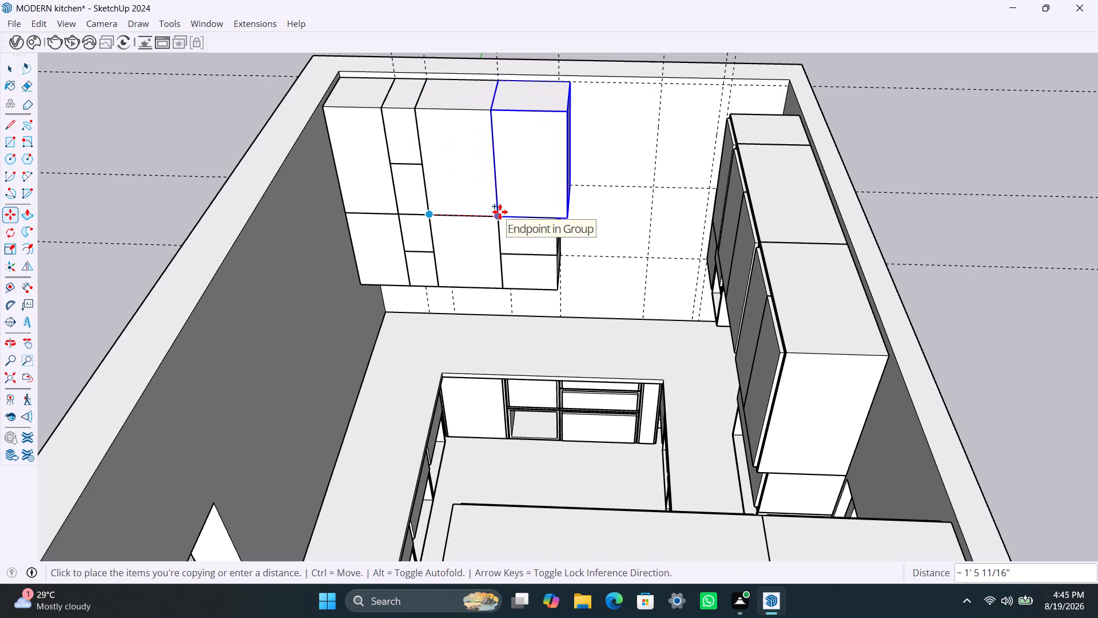
pyautogui.click(500, 212)
pyautogui.press('space')
# Push the outer side face of the copied upper box inward with Push/Pull to narrow it.
pyautogui.scroll(-3, 582, 163)
pyautogui.moveTo(582, 159); pyautogui.dragTo(453, 177, button='middle')
pyautogui.scroll(4, 615, 157)
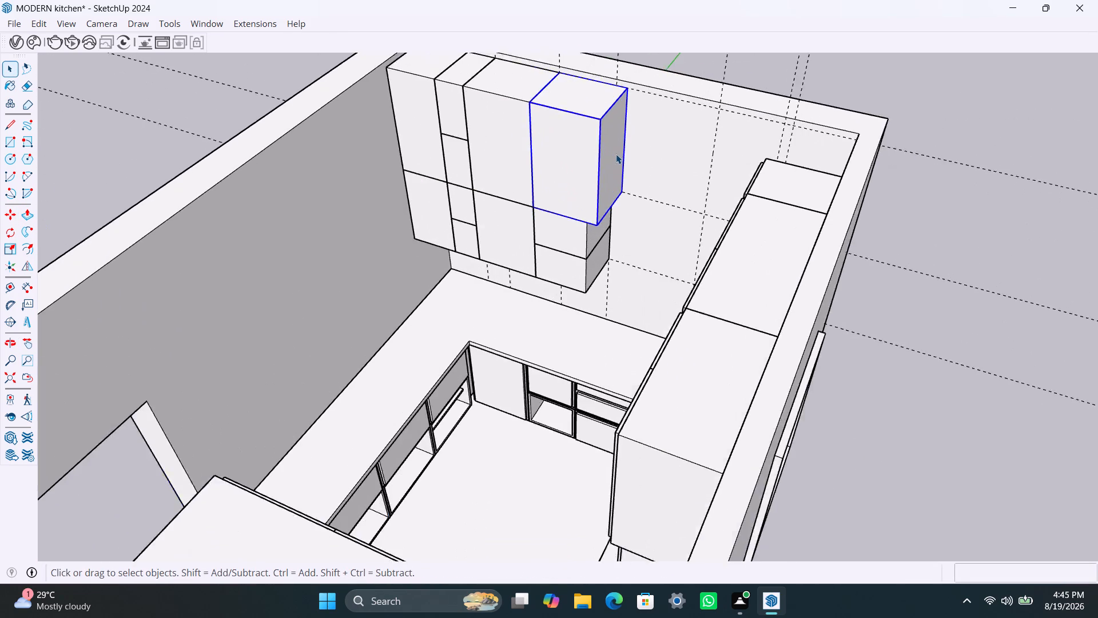
pyautogui.tripleClick(614, 153)
pyautogui.tripleClick(613, 152)
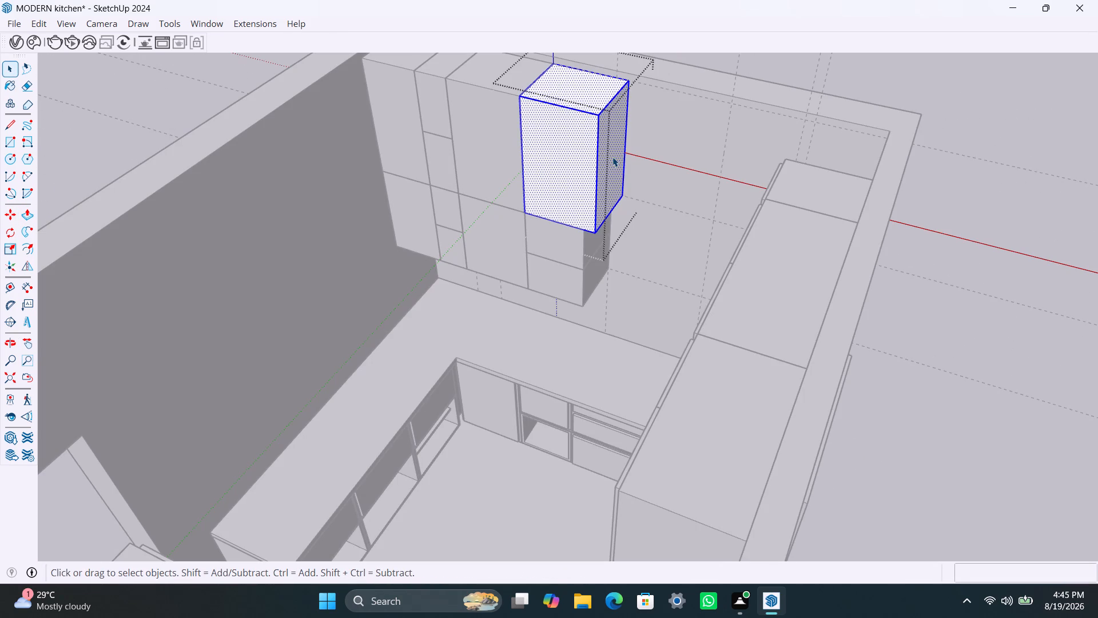
pyautogui.click(612, 157)
pyautogui.press('p')
pyautogui.click(610, 170)
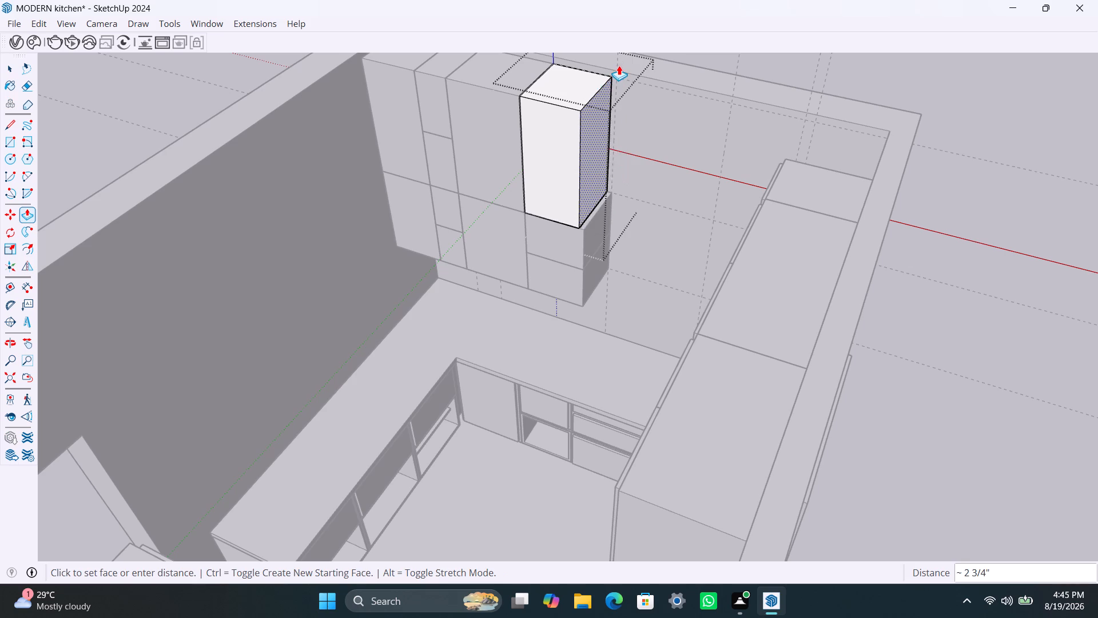
pyautogui.click(620, 61)
pyautogui.press('space')
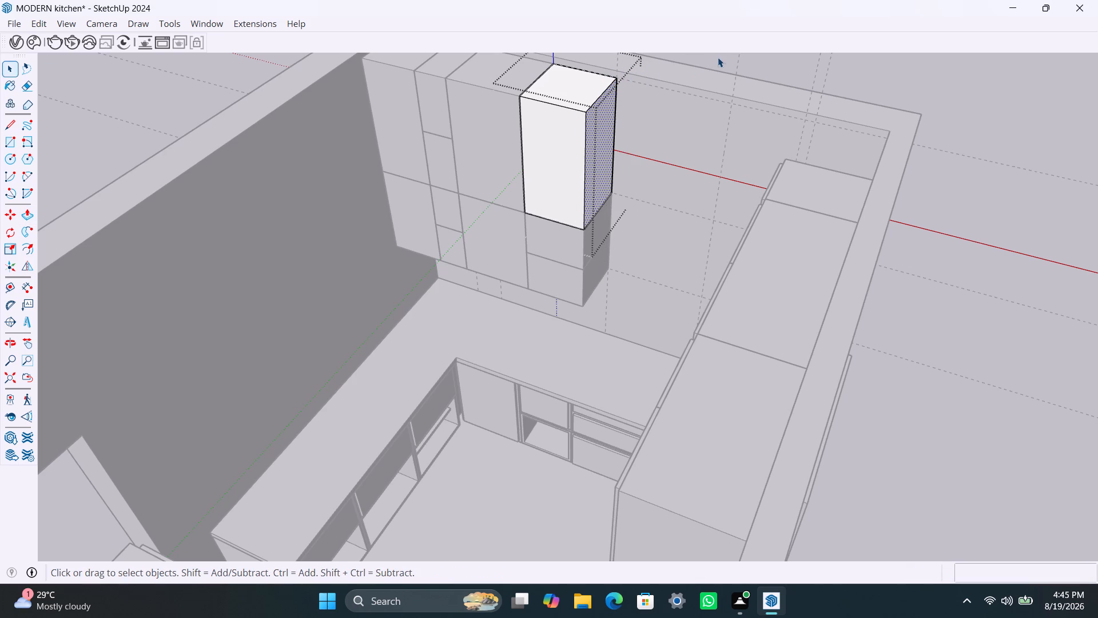
# Copy the narrowed upper box sideways about 1' 3" along the end wall, directly beside the original.
pyautogui.click(720, 66)
pyautogui.scroll(-10, 665, 154)
pyautogui.moveTo(588, 233); pyautogui.dragTo(685, 224, button='middle')
pyautogui.scroll(-5, 595, 224)
pyautogui.moveTo(556, 248); pyautogui.dragTo(567, 248, button='middle')
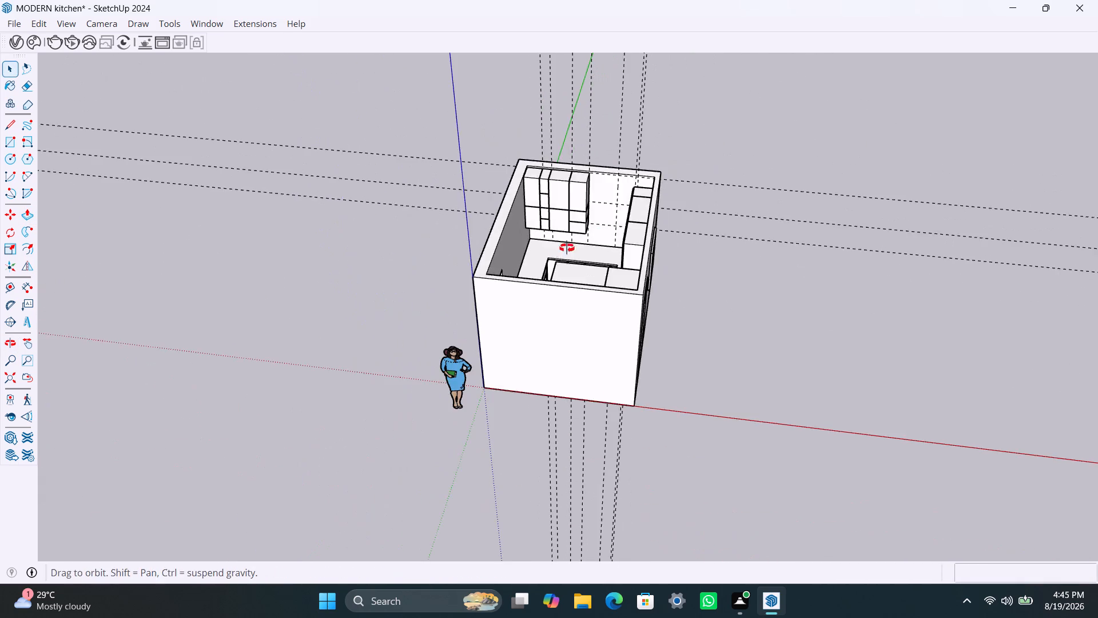
pyautogui.moveTo(567, 248); pyautogui.dragTo(628, 238, button='middle')
pyautogui.scroll(2, 538, 208)
pyautogui.middleClick(536, 205)
pyautogui.moveTo(534, 205); pyautogui.dragTo(530, 205, button='middle')
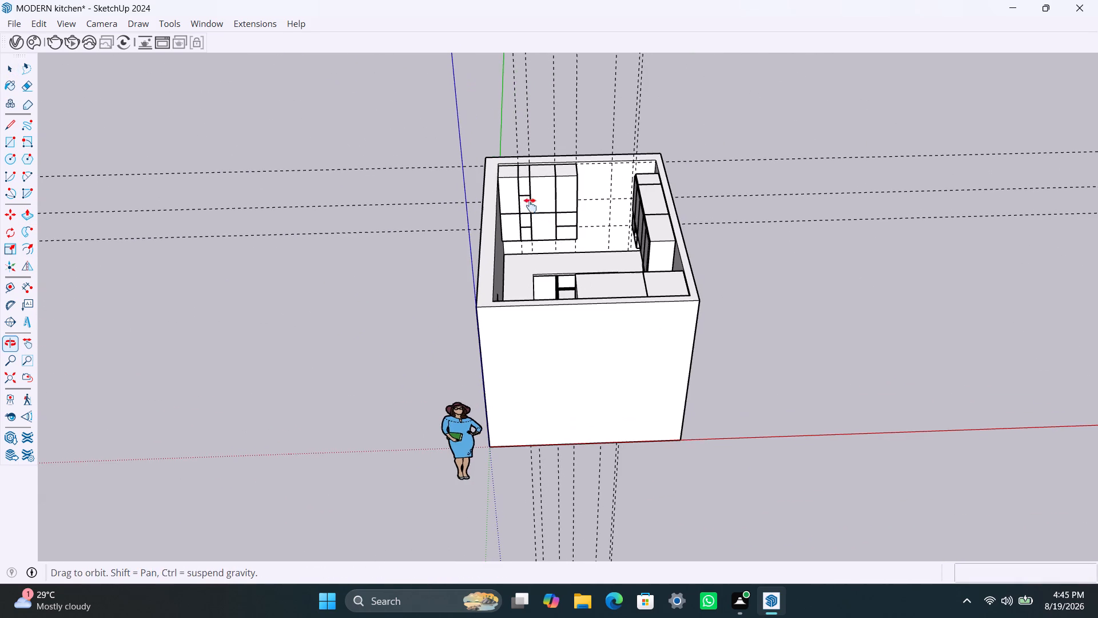
pyautogui.moveTo(530, 205); pyautogui.dragTo(381, 225, button='middle')
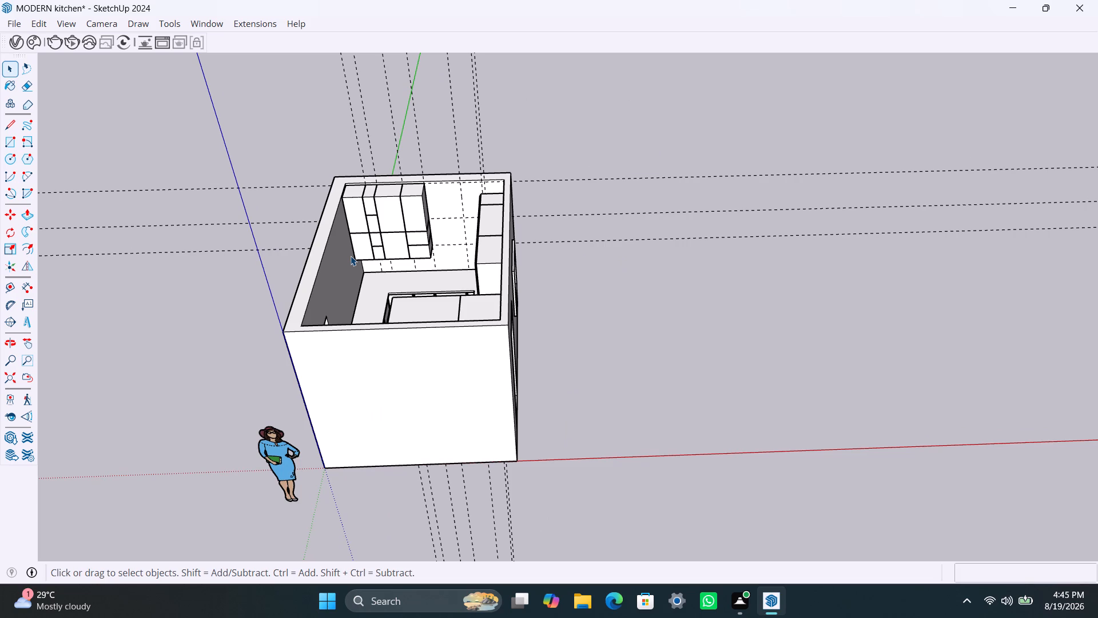
pyautogui.click(424, 207)
pyautogui.press('m')
pyautogui.click(408, 233)
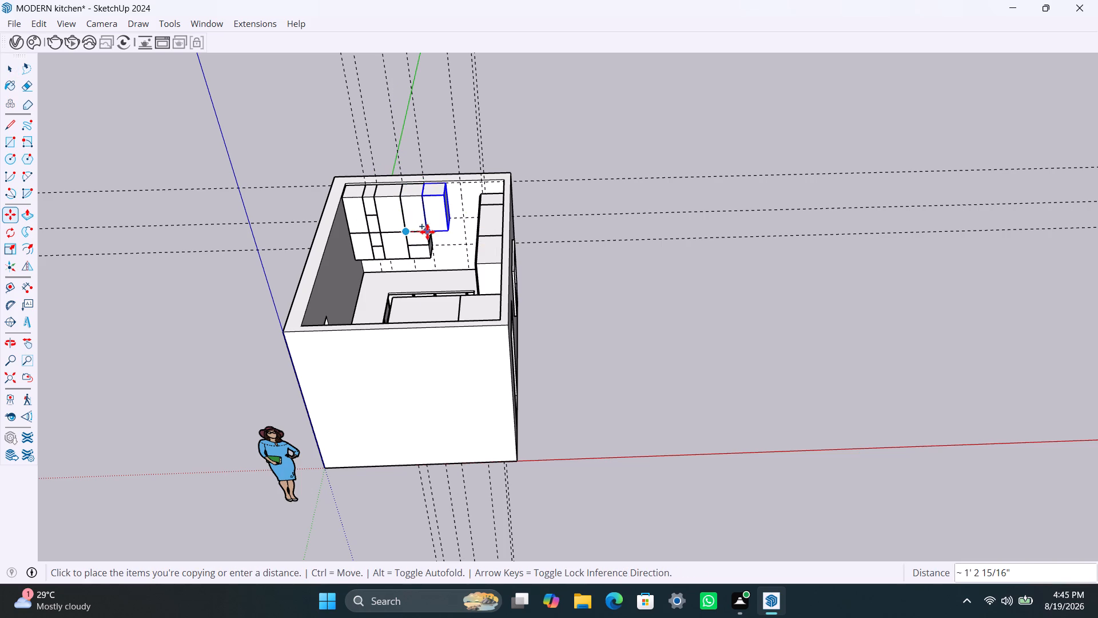
pyautogui.click(431, 229)
pyautogui.press('space')
pyautogui.scroll(4, 449, 211)
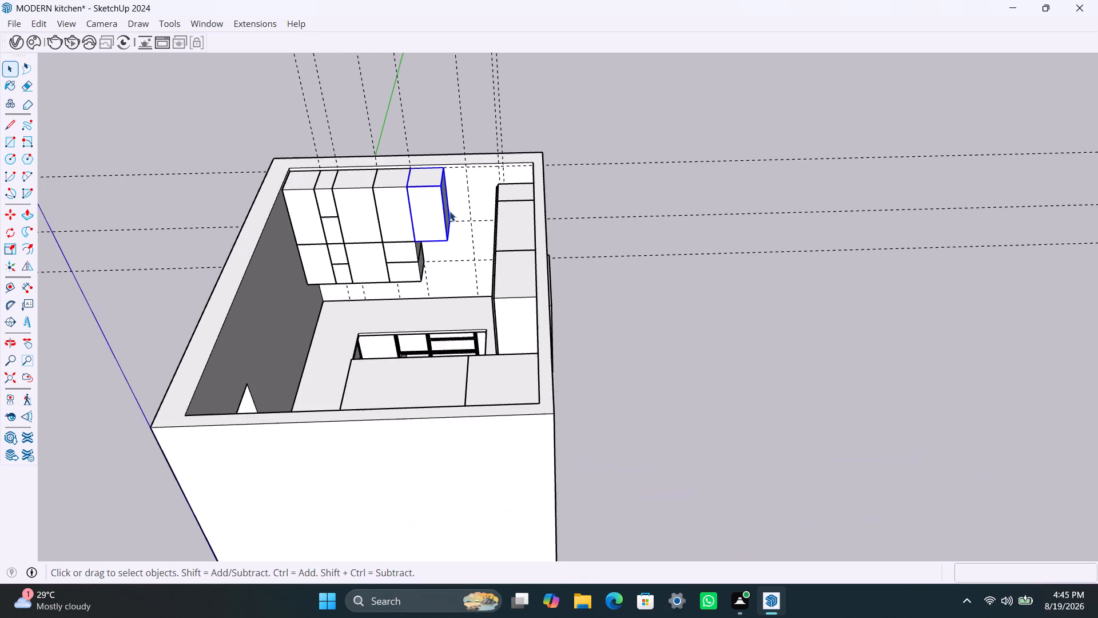
# Pull the new copy's outer side face outward with Push/Pull to the next vertical guide on the end wall.
pyautogui.moveTo(447, 211); pyautogui.dragTo(389, 224, button='middle')
pyautogui.scroll(6, 464, 190)
pyautogui.tripleClick(462, 193)
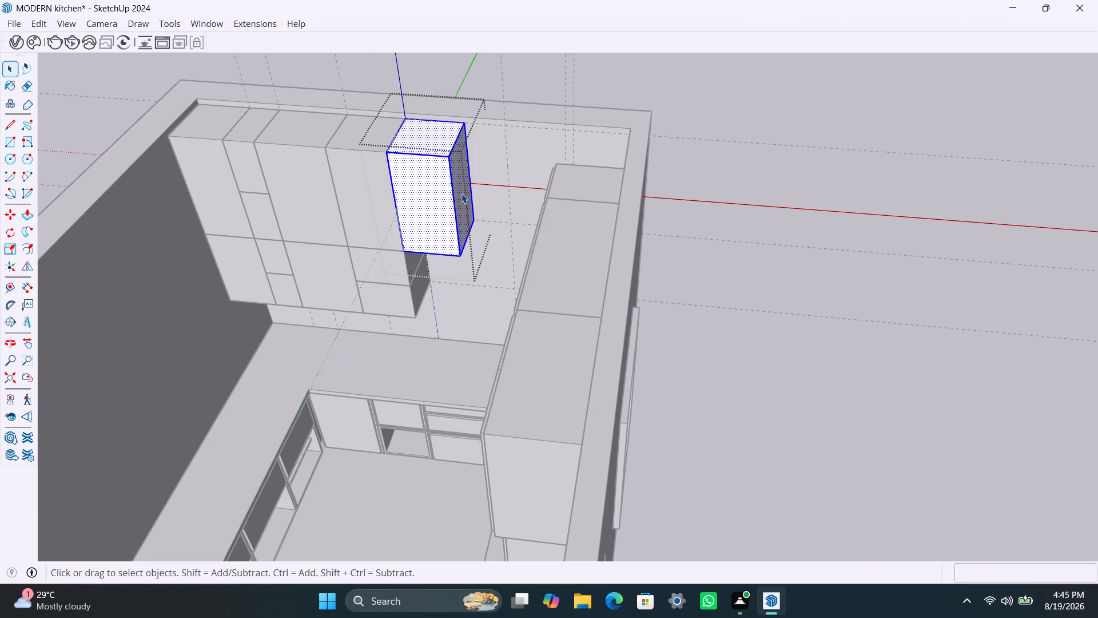
pyautogui.click(462, 191)
pyautogui.click(457, 197)
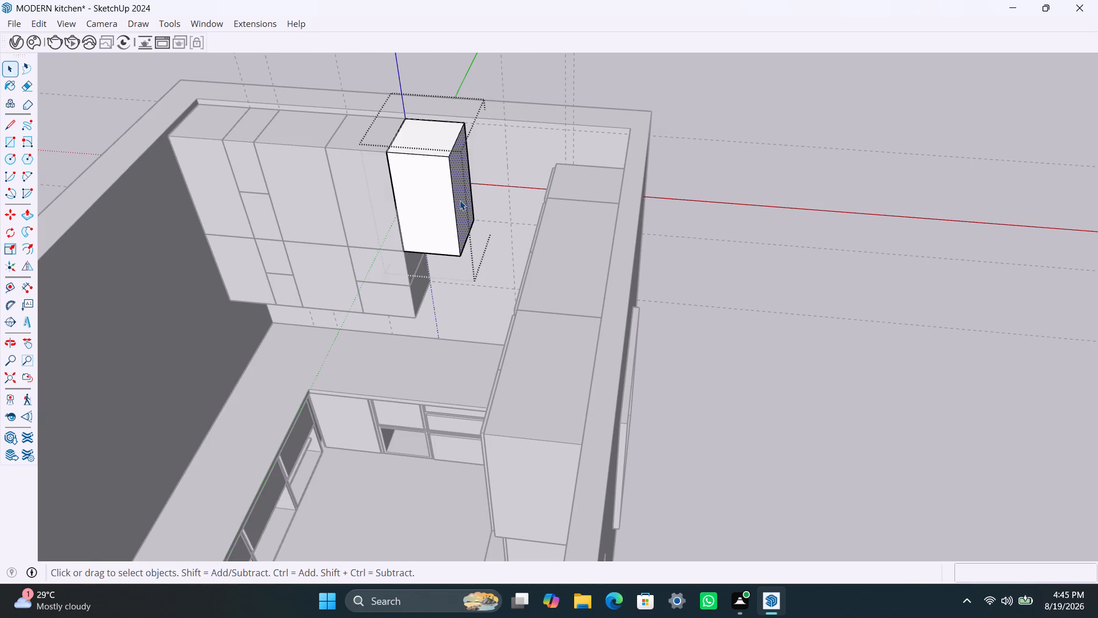
pyautogui.press('p')
pyautogui.click(460, 200)
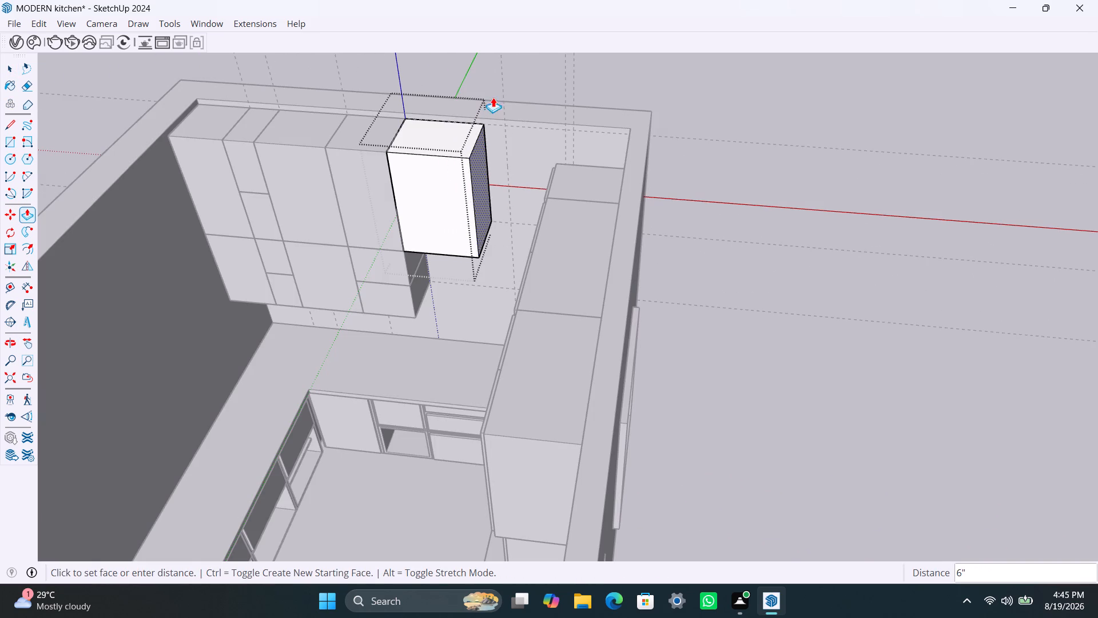
pyautogui.click(502, 91)
pyautogui.press('space')
pyautogui.click(654, 108)
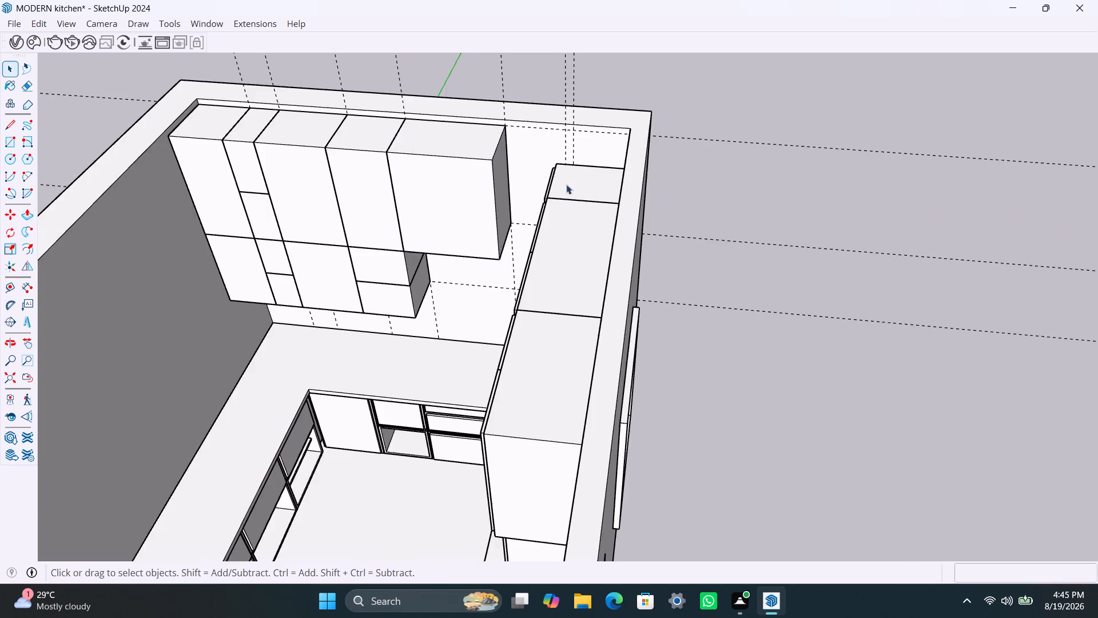
# Copy the narrower upper box about 3' 6 11/16" along the end wall, placing it just beyond the widened box.
pyautogui.scroll(-3, 481, 287)
pyautogui.moveTo(422, 317); pyautogui.dragTo(643, 256, button='middle')
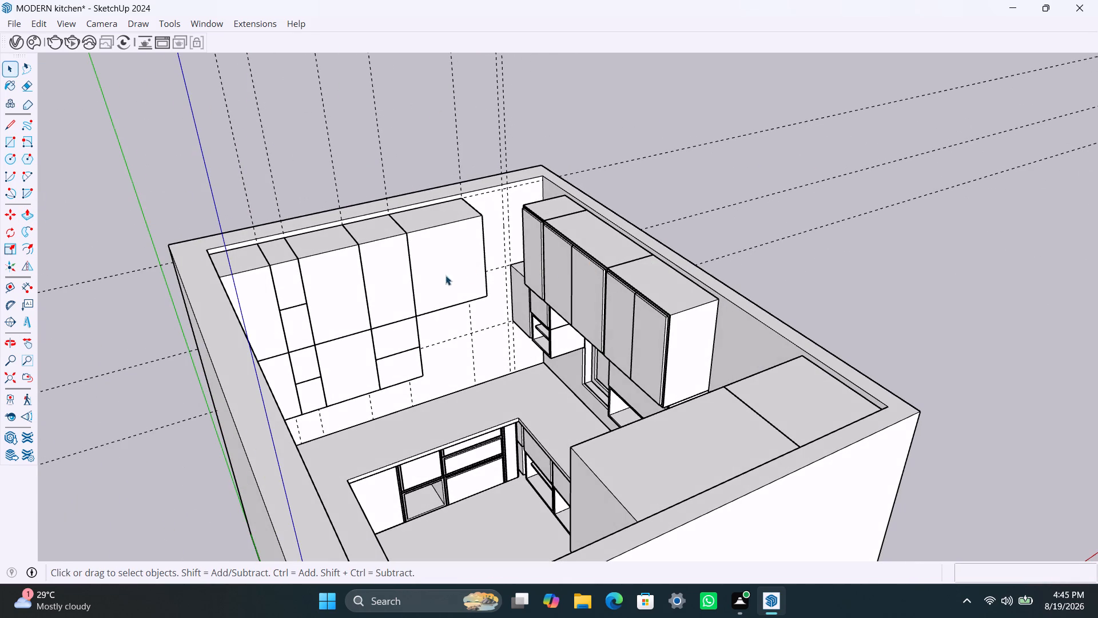
pyautogui.click(388, 279)
pyautogui.press('m')
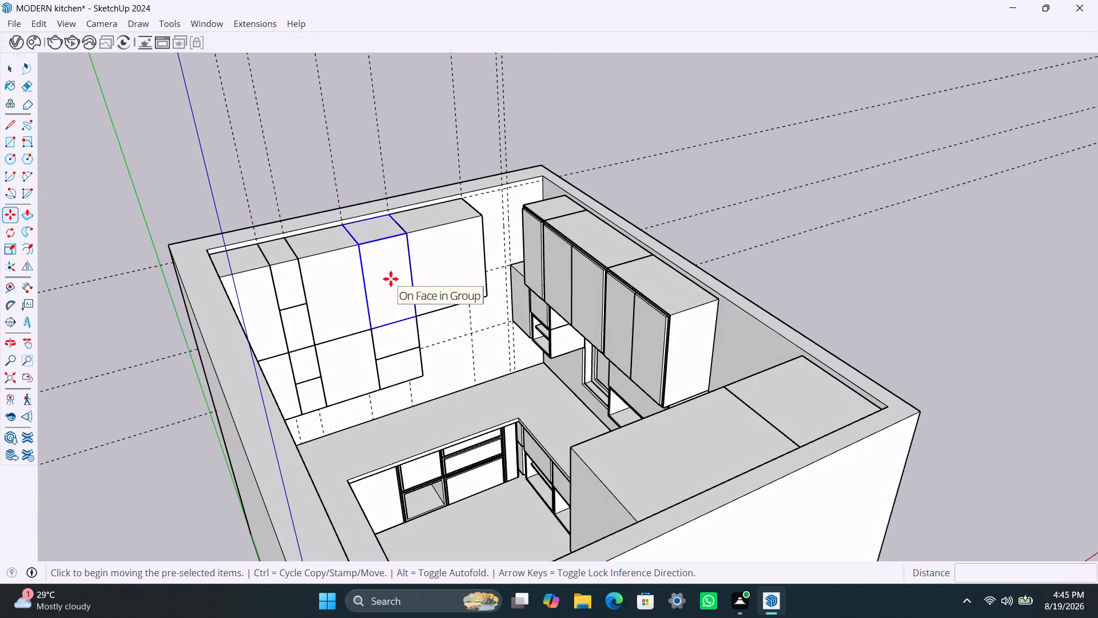
pyautogui.click(375, 327)
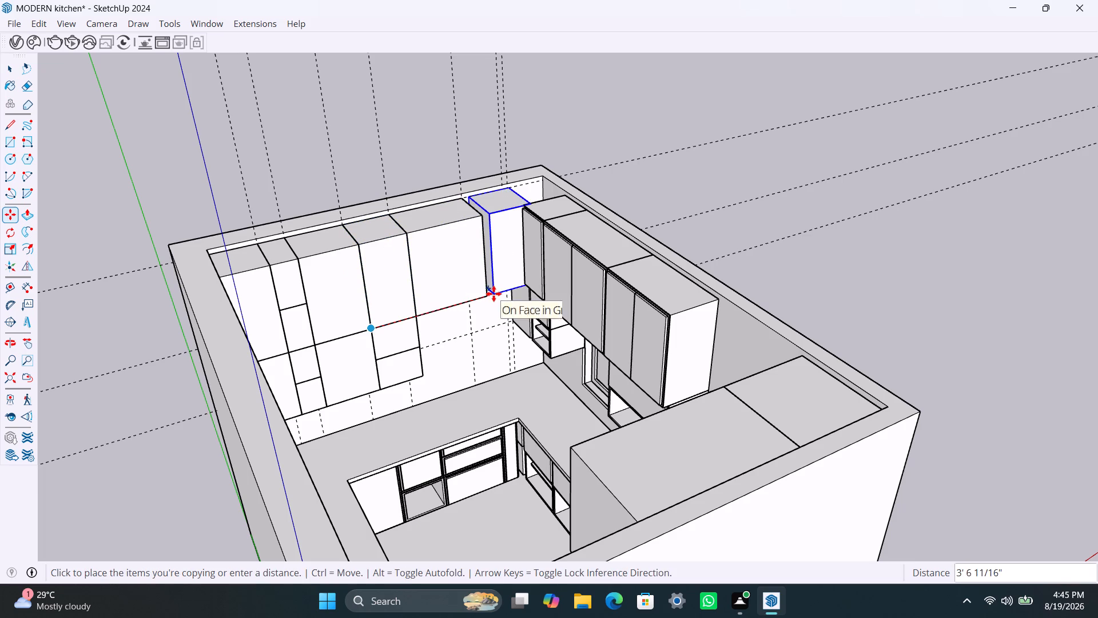
pyautogui.click(490, 295)
pyautogui.press('space')
# Copy the newly placed upper box about 1' 5 3/8" sideways into the corner behind the side-wall cabinets.
pyautogui.scroll(-3, 577, 184)
pyautogui.moveTo(591, 186); pyautogui.dragTo(524, 216, button='middle')
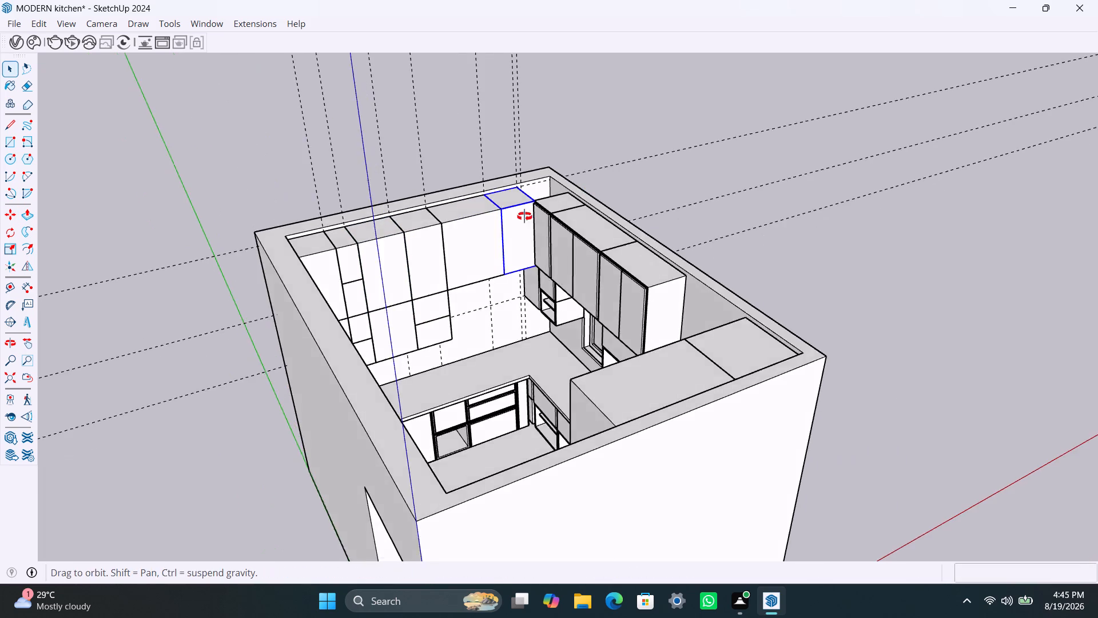
pyautogui.moveTo(524, 216); pyautogui.dragTo(387, 238, button='middle')
pyautogui.scroll(7, 540, 193)
pyautogui.moveTo(594, 199); pyautogui.dragTo(714, 253, button='middle')
pyautogui.scroll(3, 574, 223)
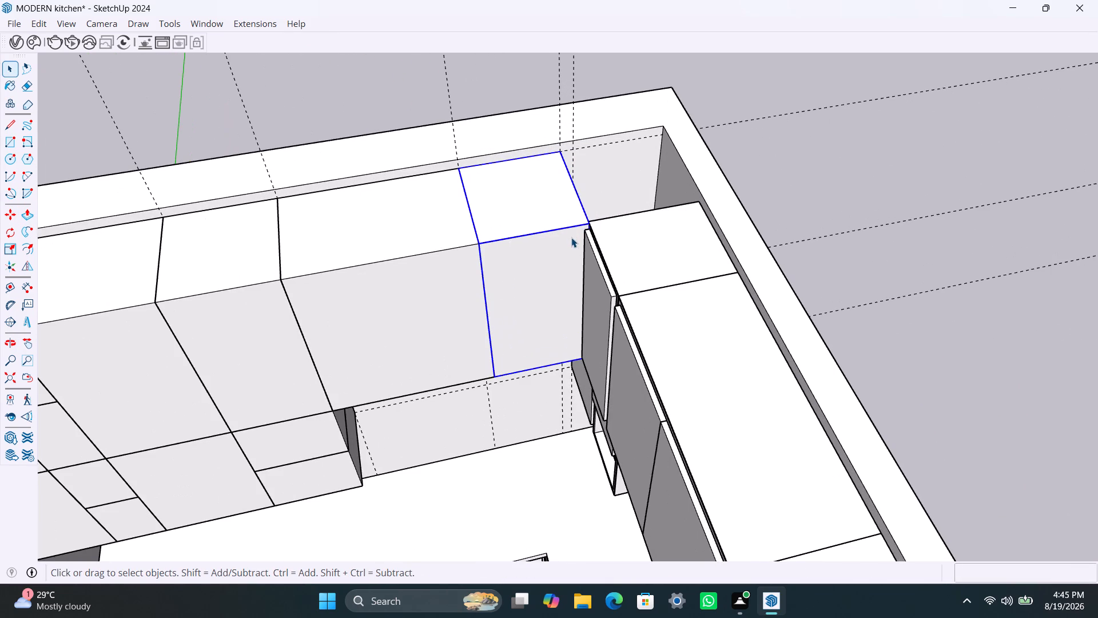
pyautogui.moveTo(572, 245); pyautogui.dragTo(637, 146, button='middle')
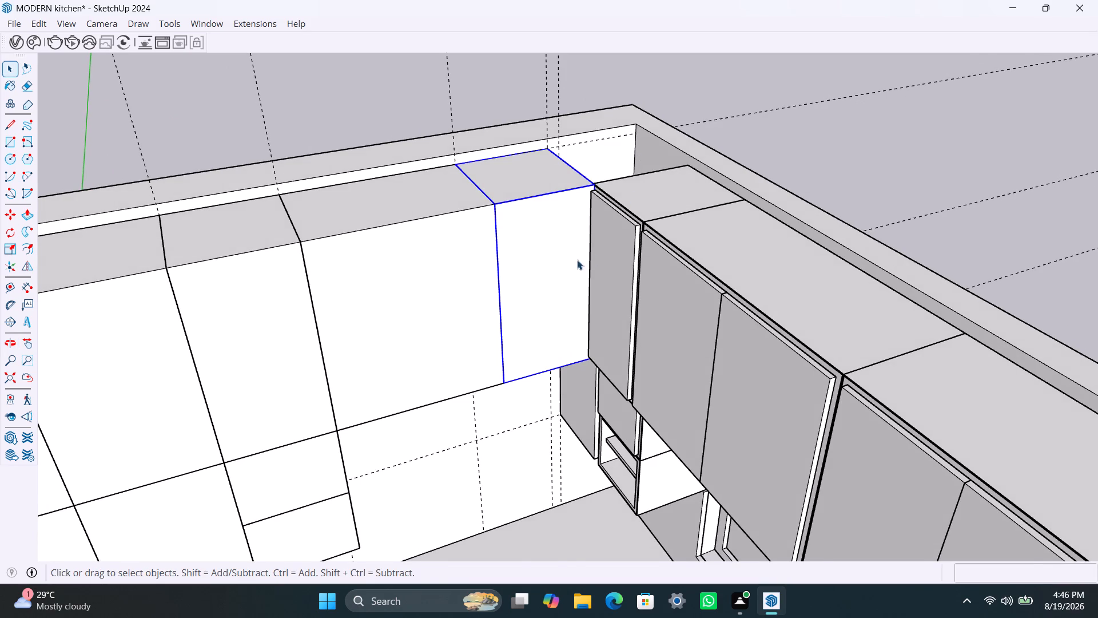
pyautogui.scroll(-3, 576, 260)
pyautogui.moveTo(565, 264); pyautogui.dragTo(594, 180, button='middle')
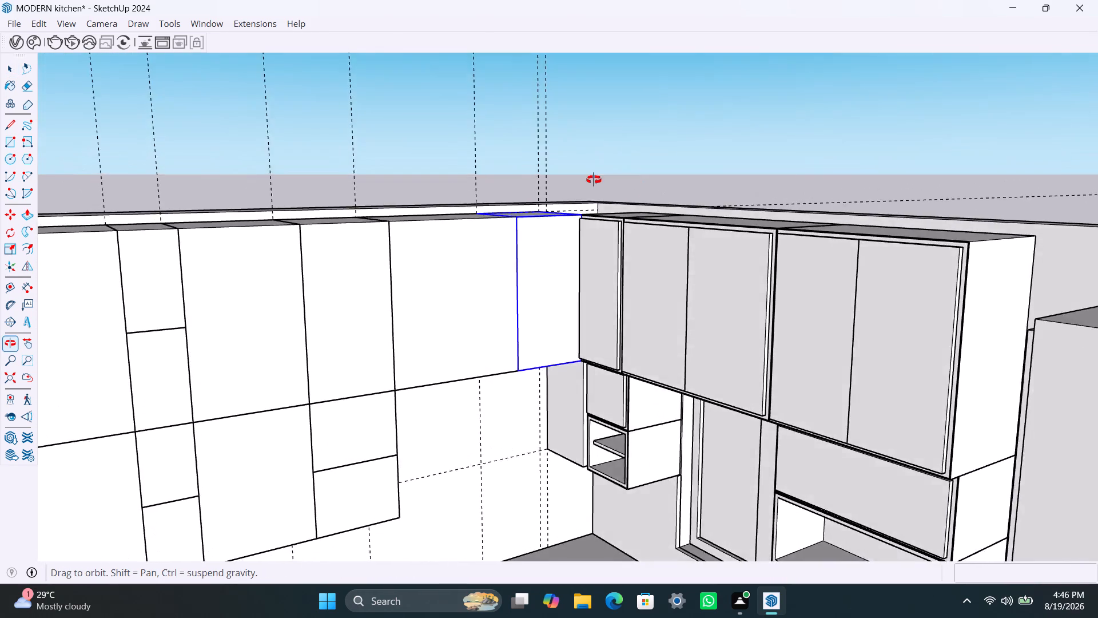
pyautogui.moveTo(594, 180); pyautogui.dragTo(551, 258, button='middle')
pyautogui.scroll(-4, 566, 249)
pyautogui.moveTo(563, 256); pyautogui.dragTo(487, 329, button='middle')
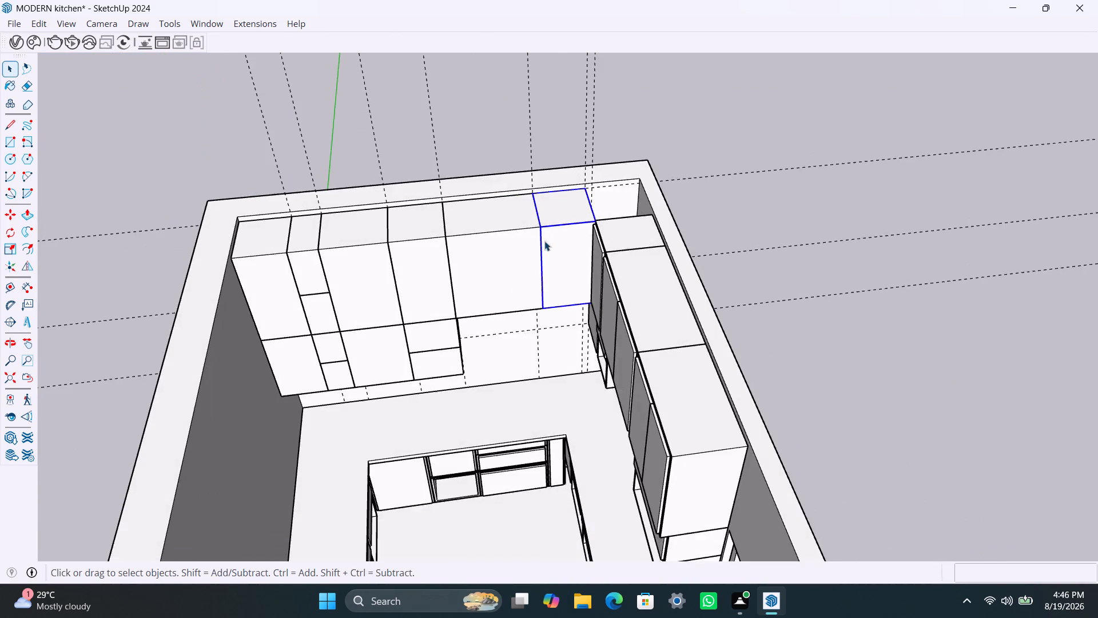
pyautogui.scroll(4, 544, 239)
pyautogui.moveTo(551, 238); pyautogui.dragTo(419, 279, button='middle')
pyautogui.click(583, 211)
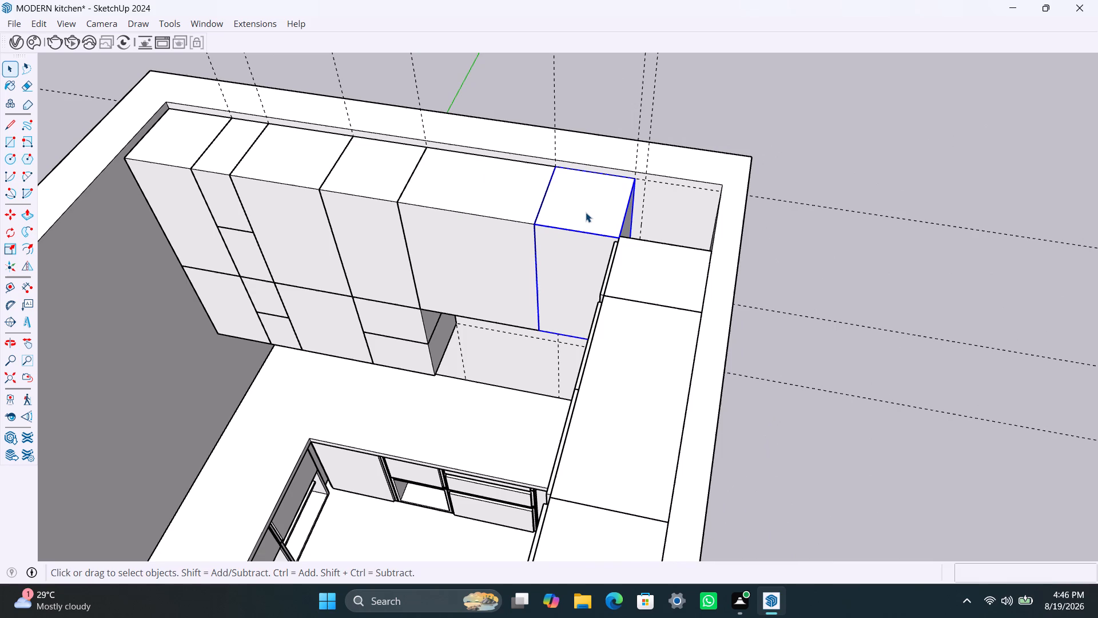
pyautogui.press('m')
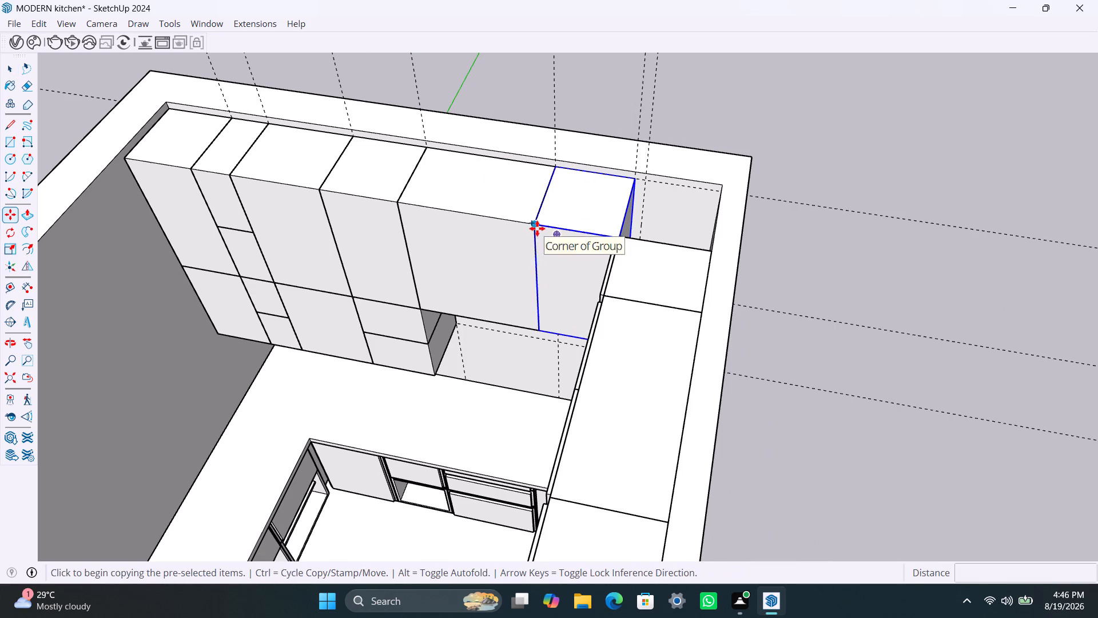
pyautogui.click(537, 228)
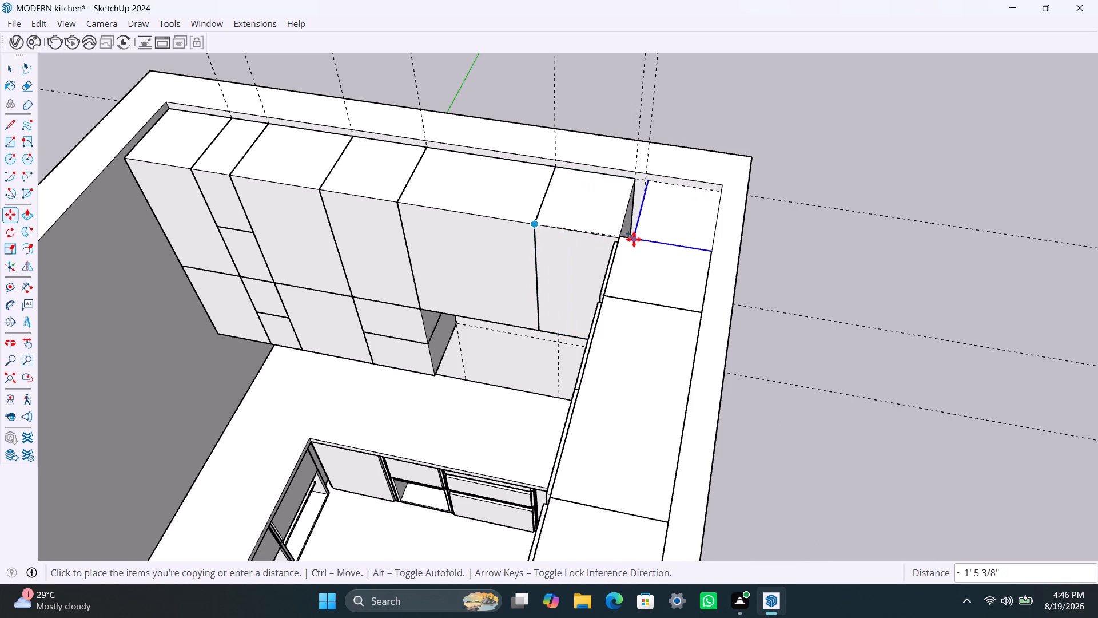
pyautogui.click(632, 244)
# Move the corner copy about 9/16" so its back corner lines up with the guides.
pyautogui.scroll(10, 645, 187)
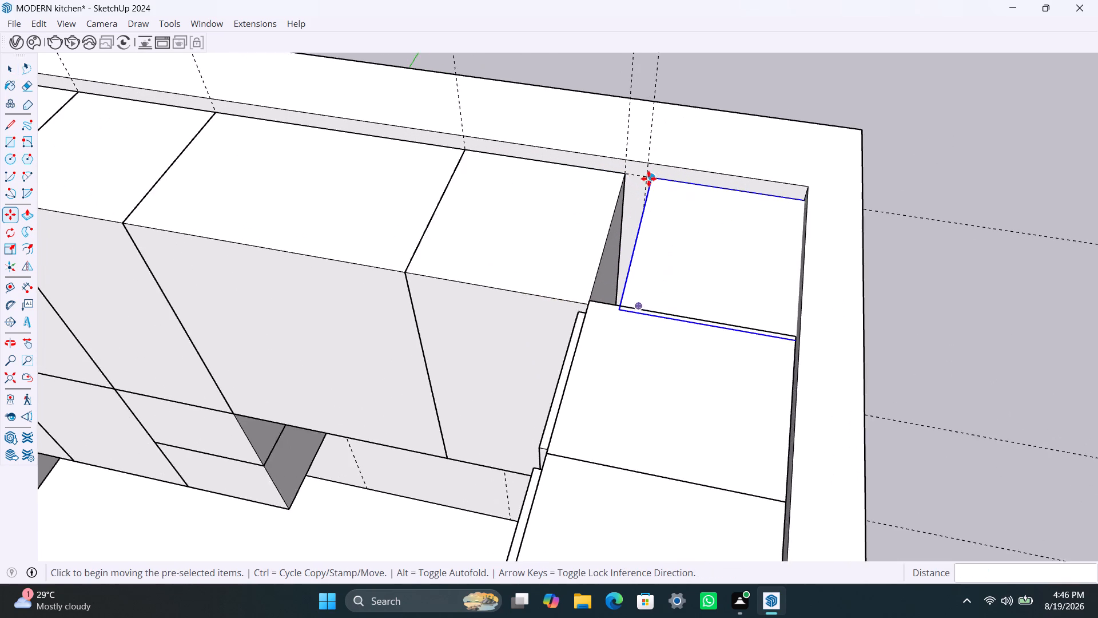
pyautogui.scroll(1, 649, 179)
pyautogui.click(649, 179)
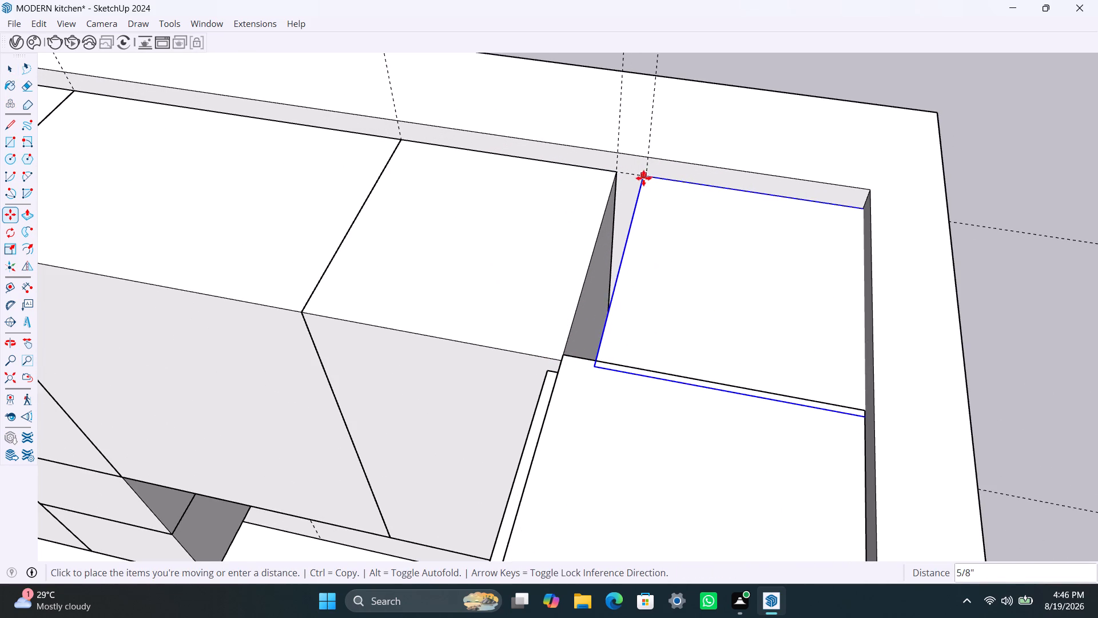
pyautogui.click(644, 179)
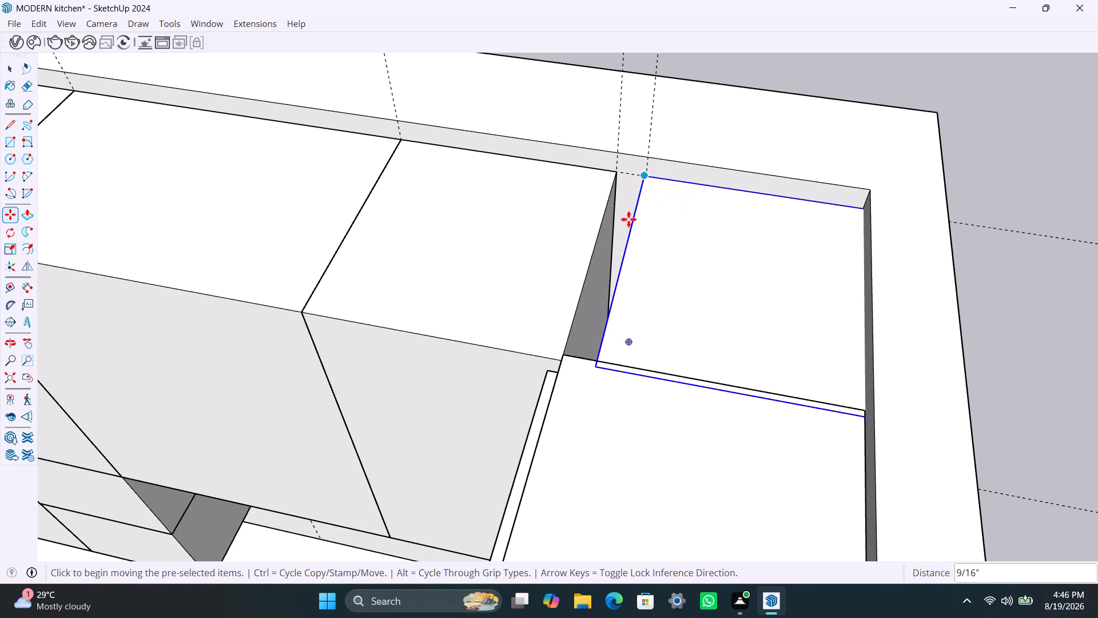
# Move the corner box about 4 1/16" back into the end wall, clear of the adjoining side-wall cabinet.
pyautogui.scroll(-6, 626, 286)
pyautogui.scroll(-4, 563, 348)
pyautogui.moveTo(580, 356); pyautogui.dragTo(727, 256, button='middle')
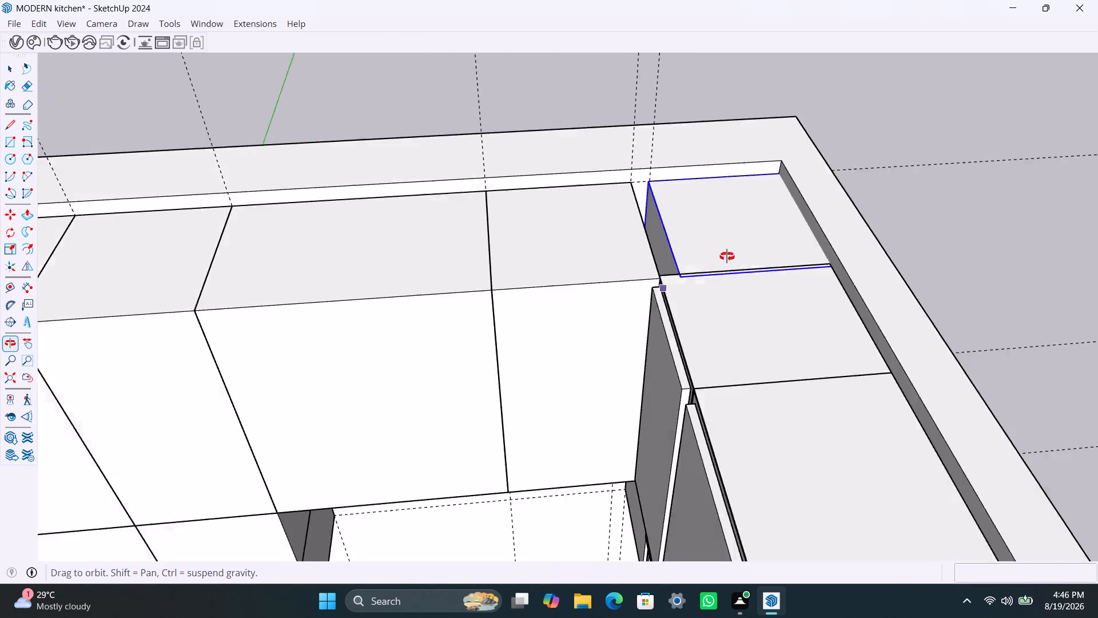
pyautogui.moveTo(727, 256); pyautogui.dragTo(729, 251, button='middle')
pyautogui.scroll(7, 732, 227)
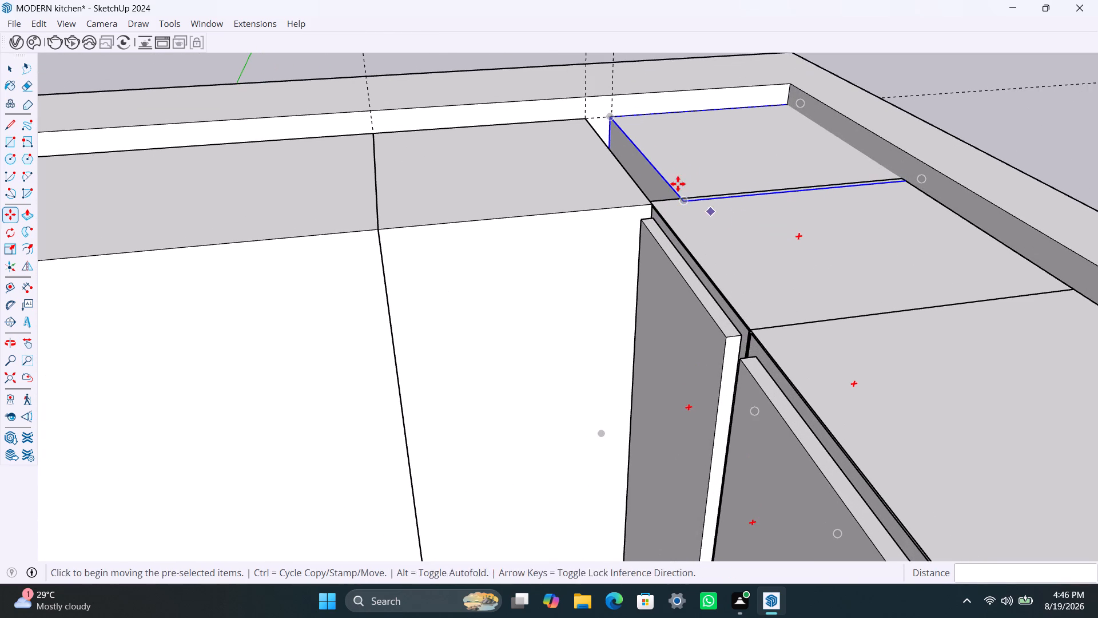
pyautogui.scroll(-6, 642, 157)
pyautogui.moveTo(671, 144); pyautogui.dragTo(563, 234, button='middle')
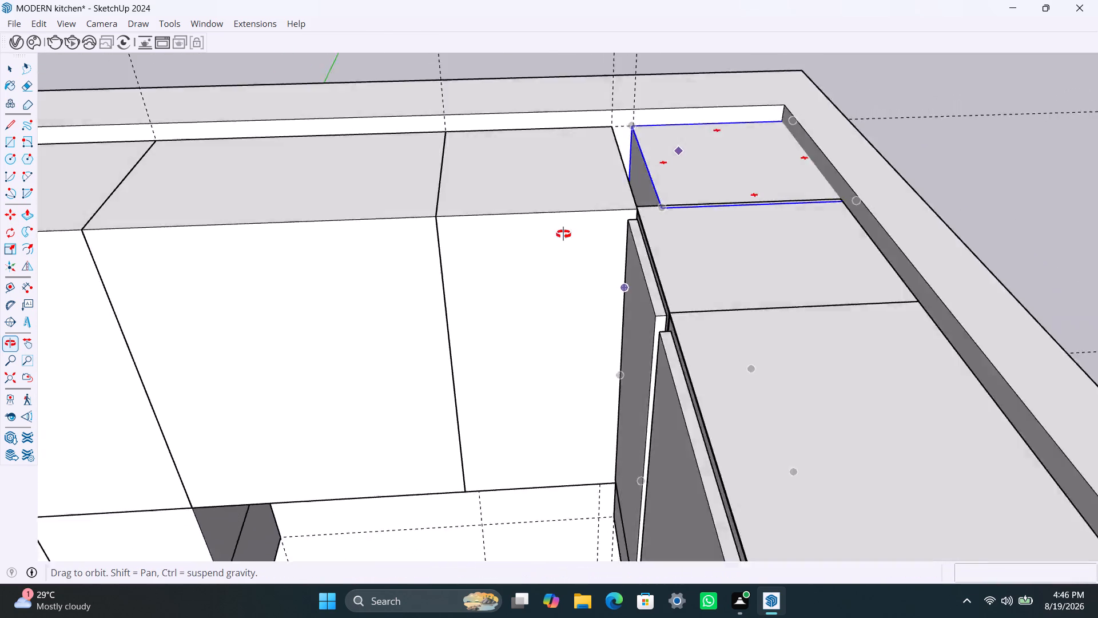
pyautogui.moveTo(563, 234); pyautogui.dragTo(467, 351, button='middle')
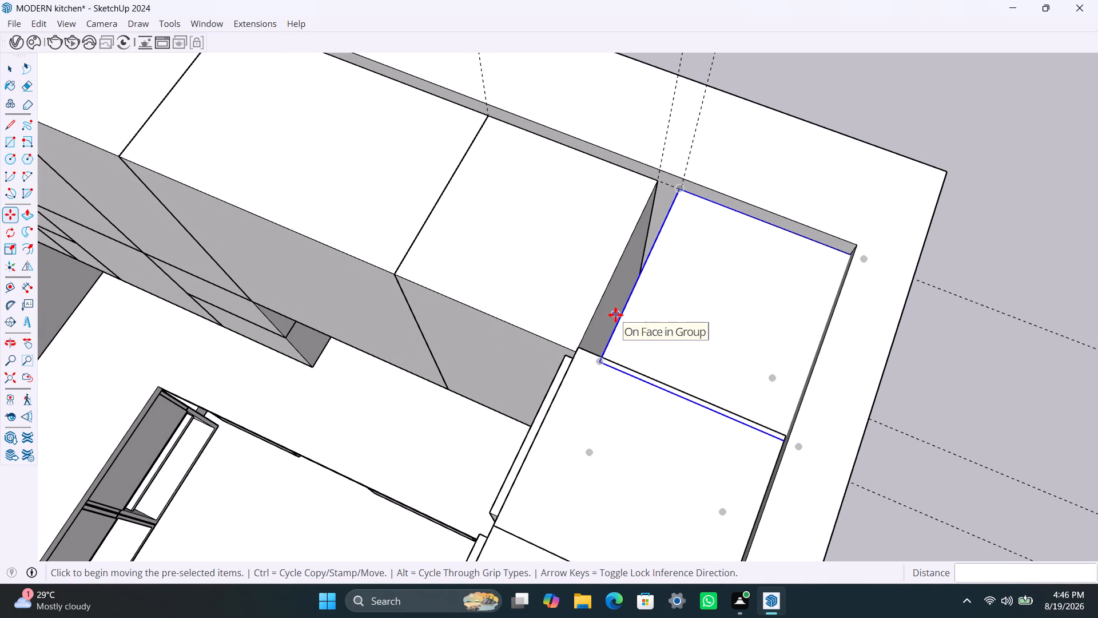
pyautogui.click(679, 190)
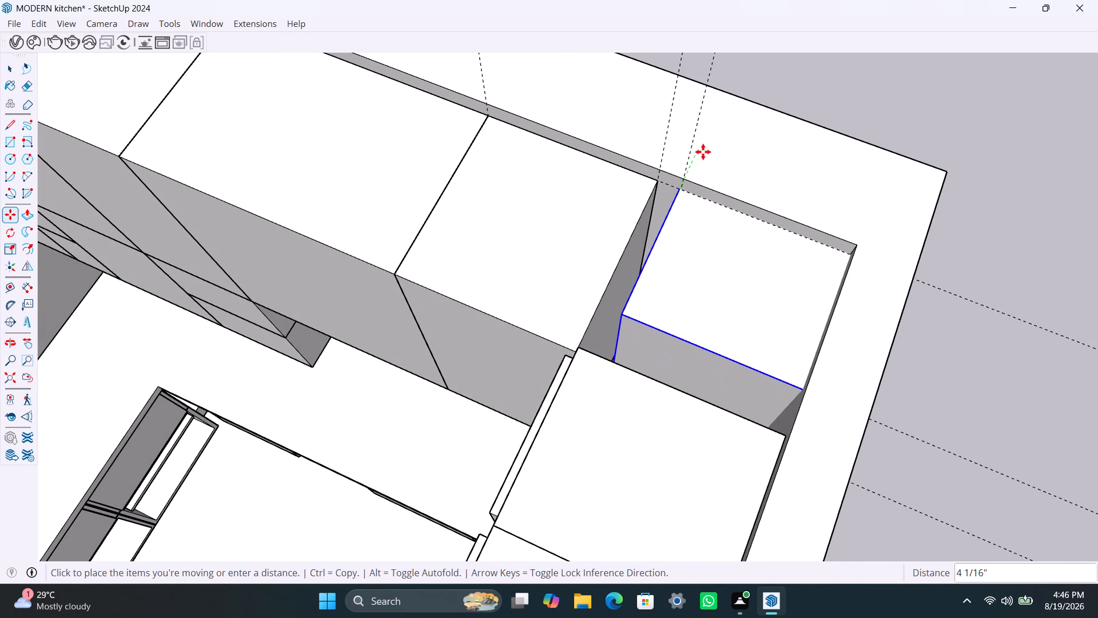
pyautogui.click(703, 152)
# Push the corner box's front face inward about 2 3/8" with Push/Pull to make the box shallower.
pyautogui.press('space')
pyautogui.tripleClick(688, 355)
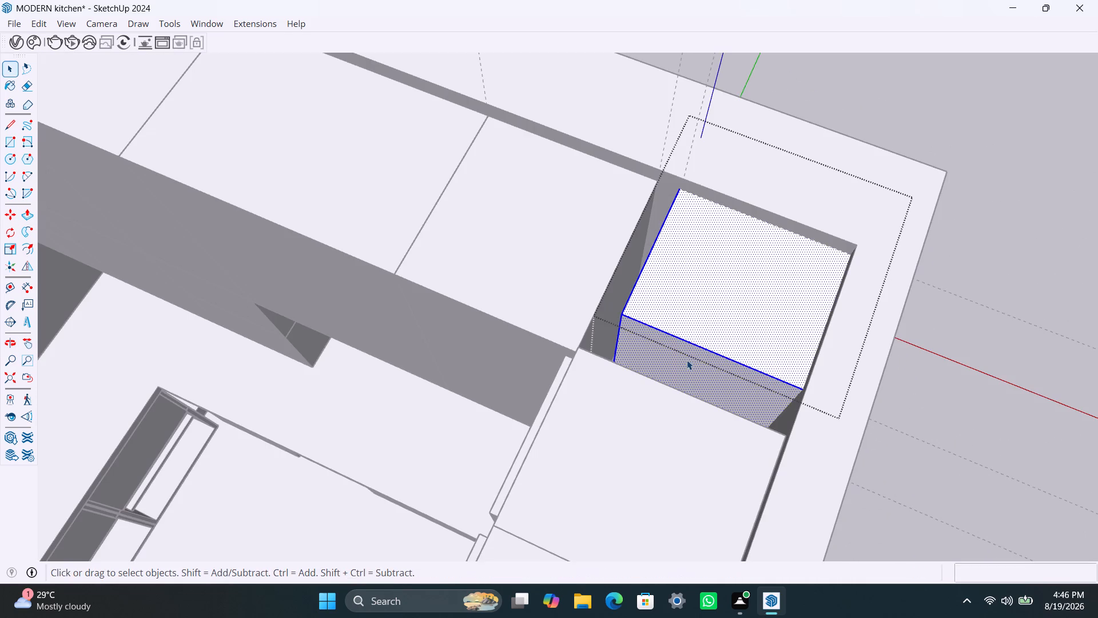
pyautogui.click(687, 361)
pyautogui.press('p')
pyautogui.click(687, 361)
pyautogui.click(703, 336)
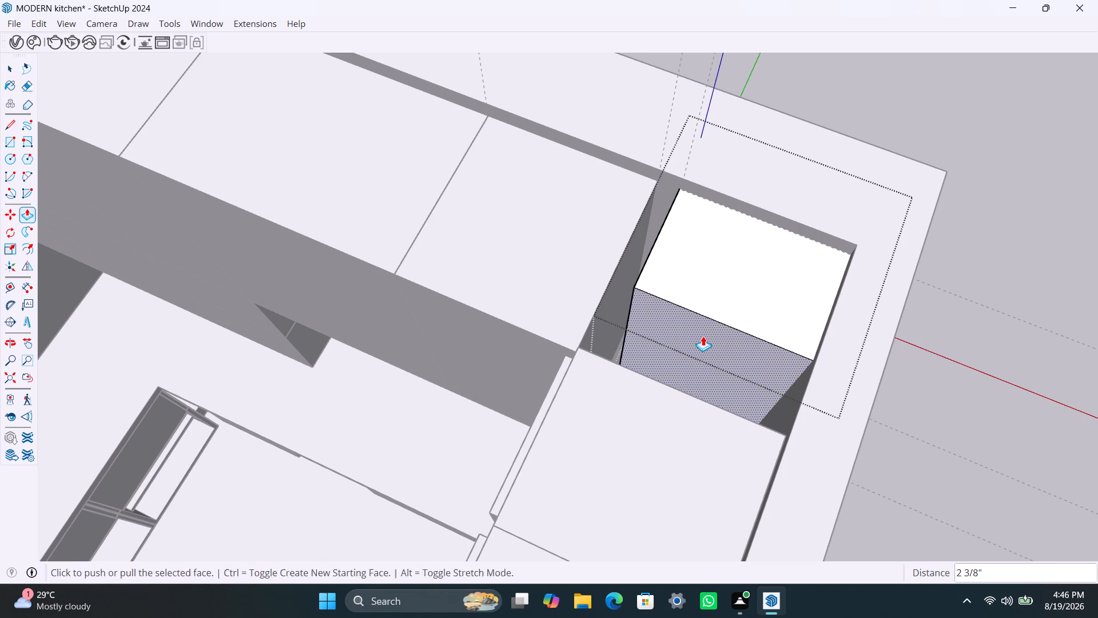
pyautogui.press('space')
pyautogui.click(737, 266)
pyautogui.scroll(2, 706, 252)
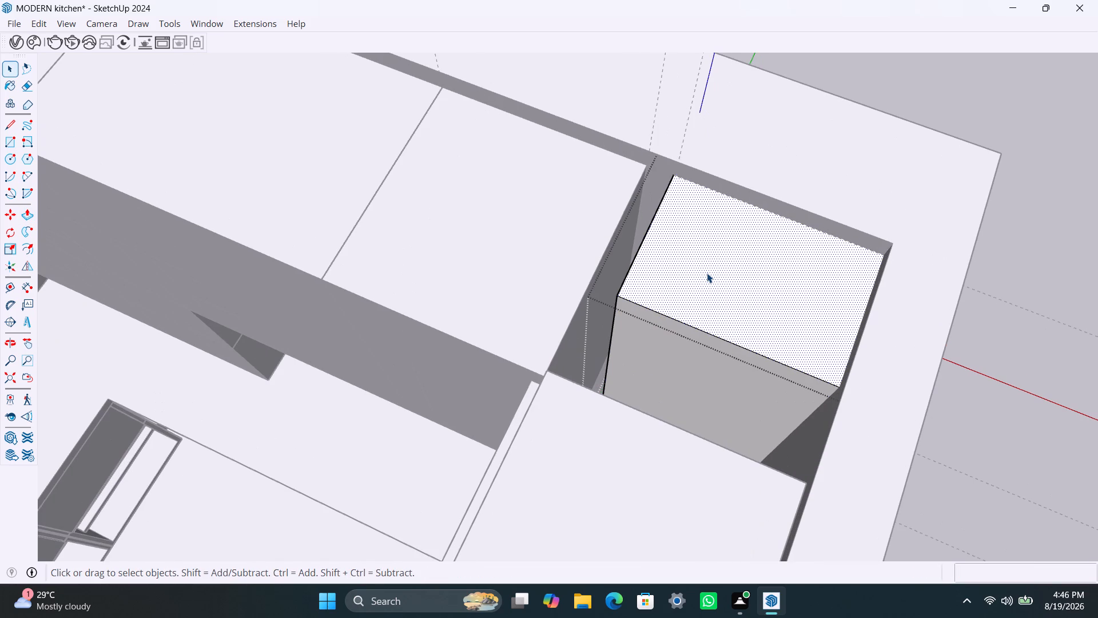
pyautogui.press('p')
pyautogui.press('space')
# Move the shallow corner box about 6 1/16" forward out of the end wall to the adjoining side-wall cabinet.
pyautogui.click(1044, 173)
pyautogui.click(649, 312)
pyautogui.press('m')
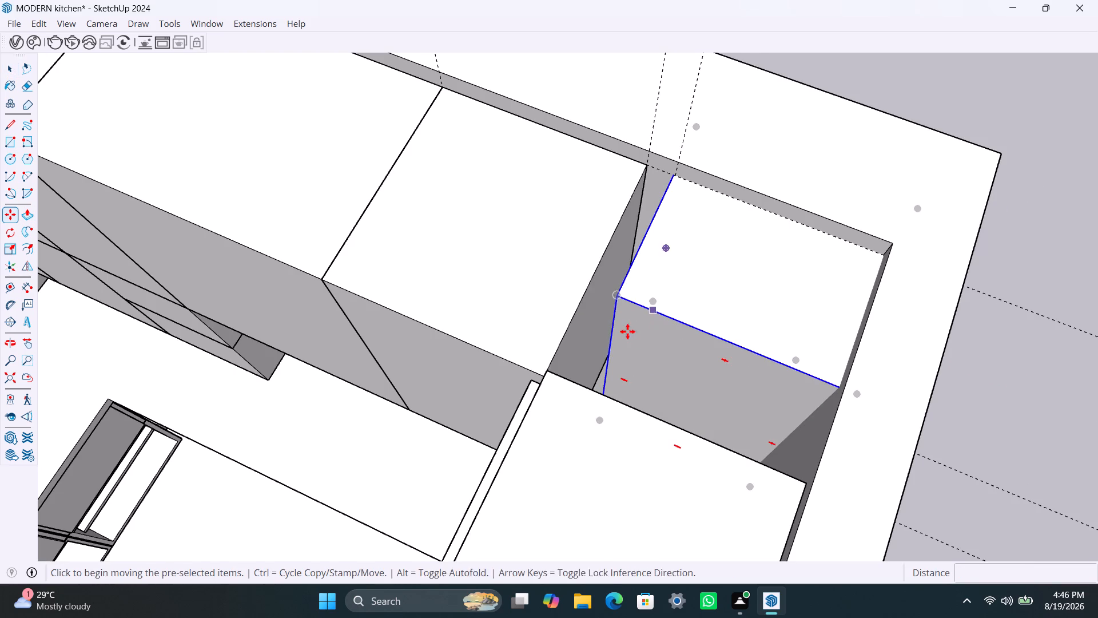
pyautogui.click(616, 296)
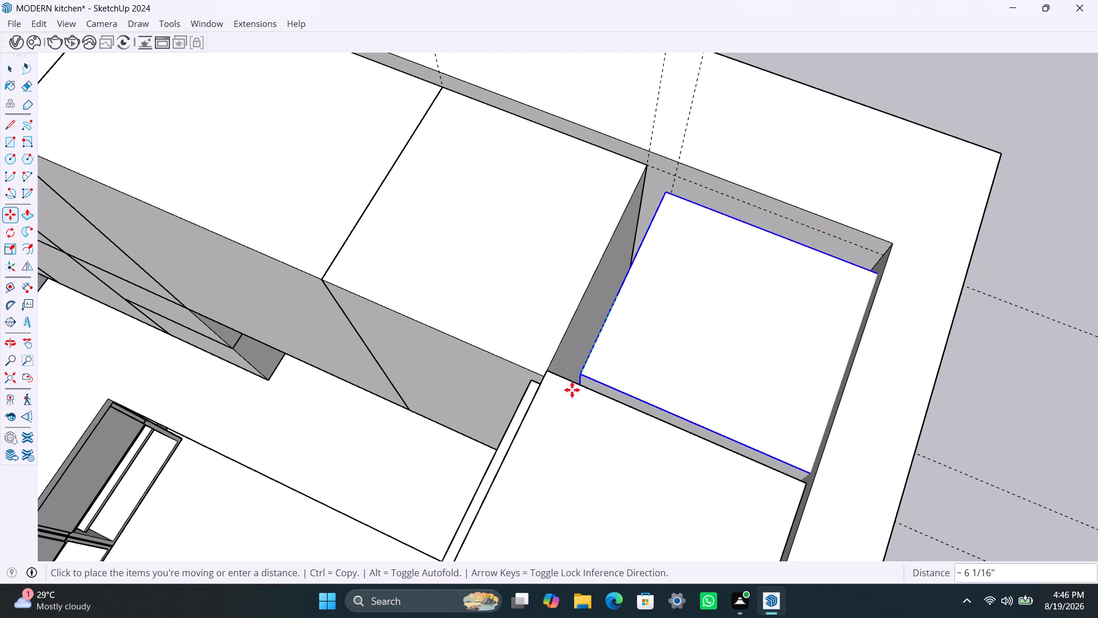
pyautogui.click(584, 388)
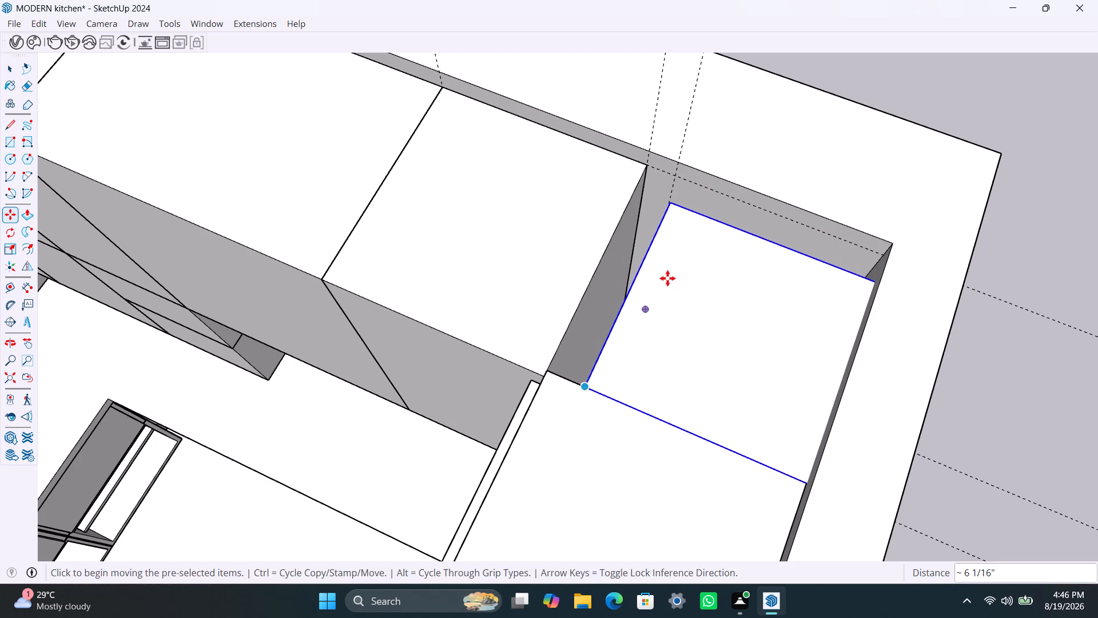
# Move the corner box about 2" back so its top back corner meets the guides along the end wall.
pyautogui.moveTo(669, 263); pyautogui.dragTo(579, 340, button='middle')
pyautogui.scroll(3, 624, 334)
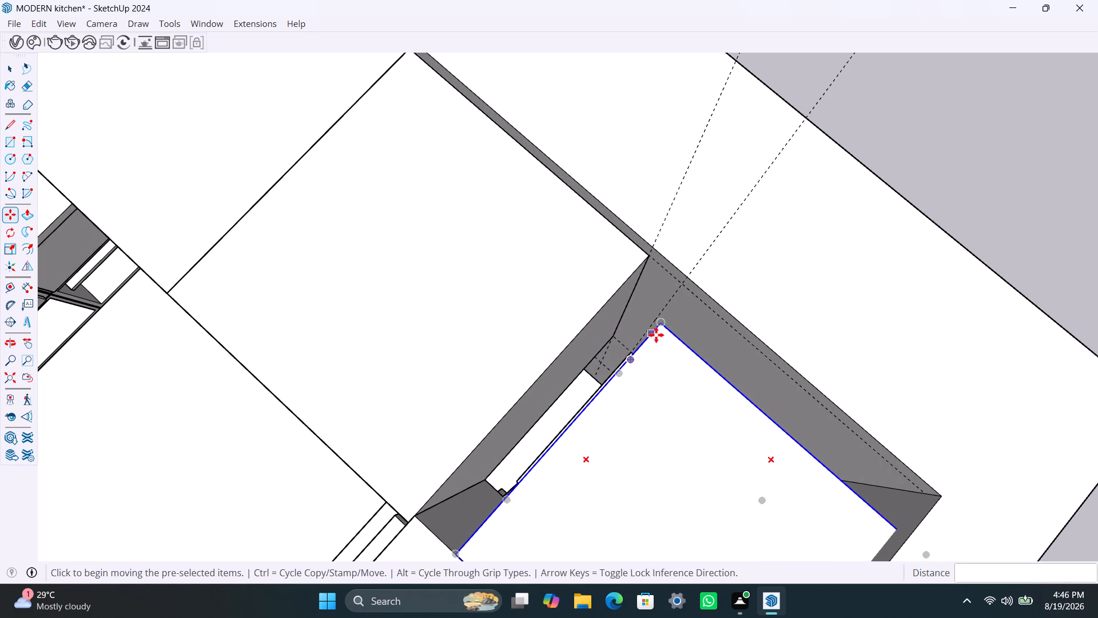
pyautogui.click(661, 326)
pyautogui.click(682, 284)
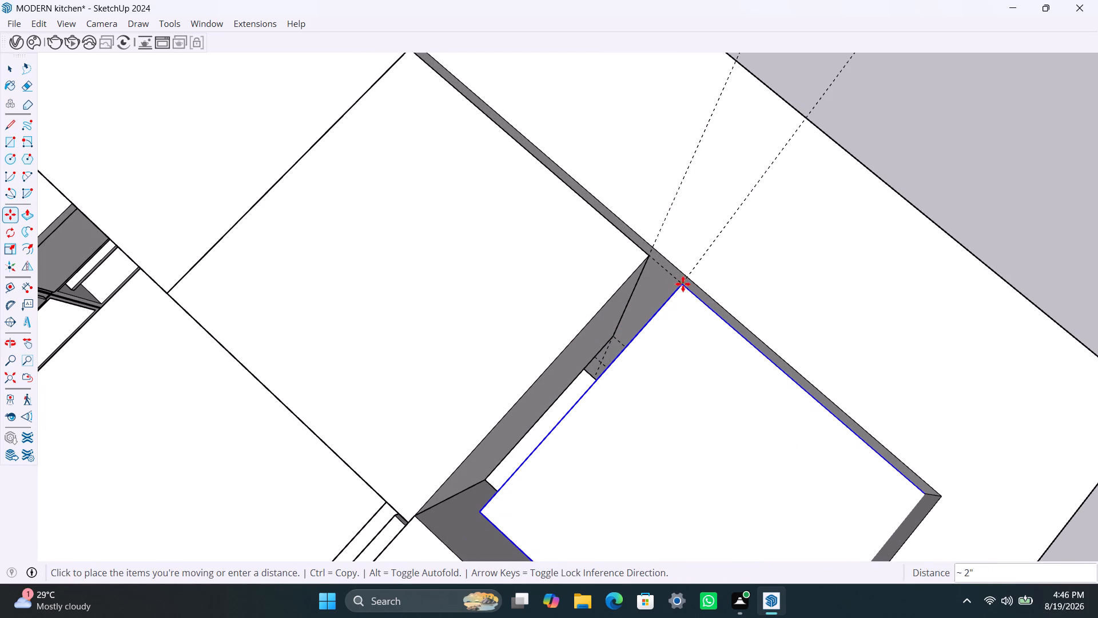
pyautogui.scroll(-13, 669, 405)
pyautogui.moveTo(626, 458); pyautogui.dragTo(687, 379, button='middle')
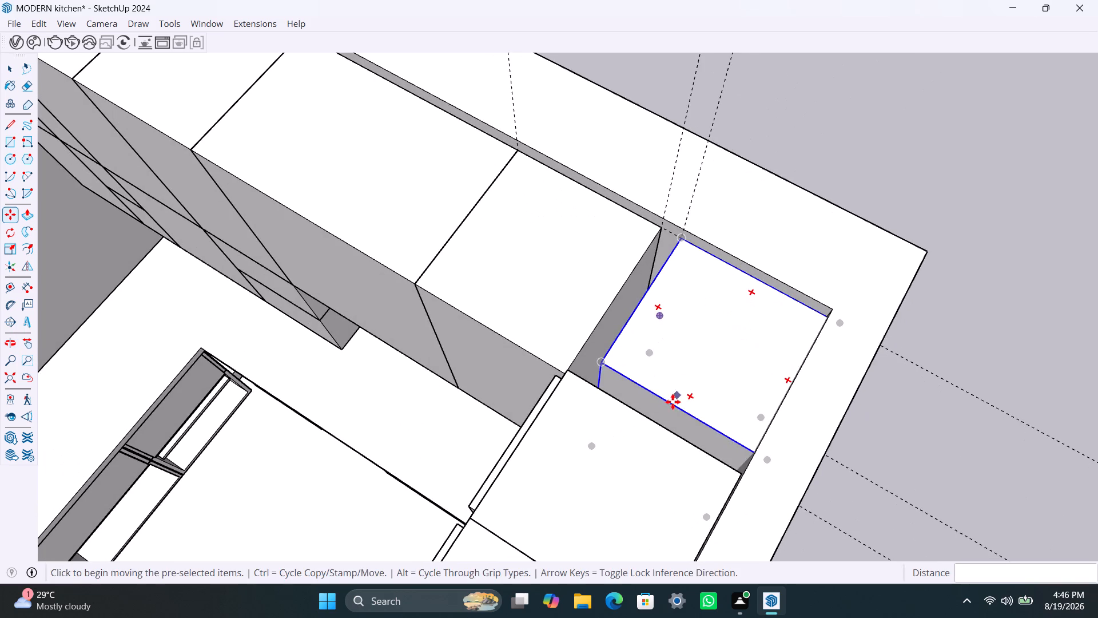
pyautogui.moveTo(673, 402); pyautogui.dragTo(638, 442, button='middle')
pyautogui.scroll(3, 615, 469)
pyautogui.press('space')
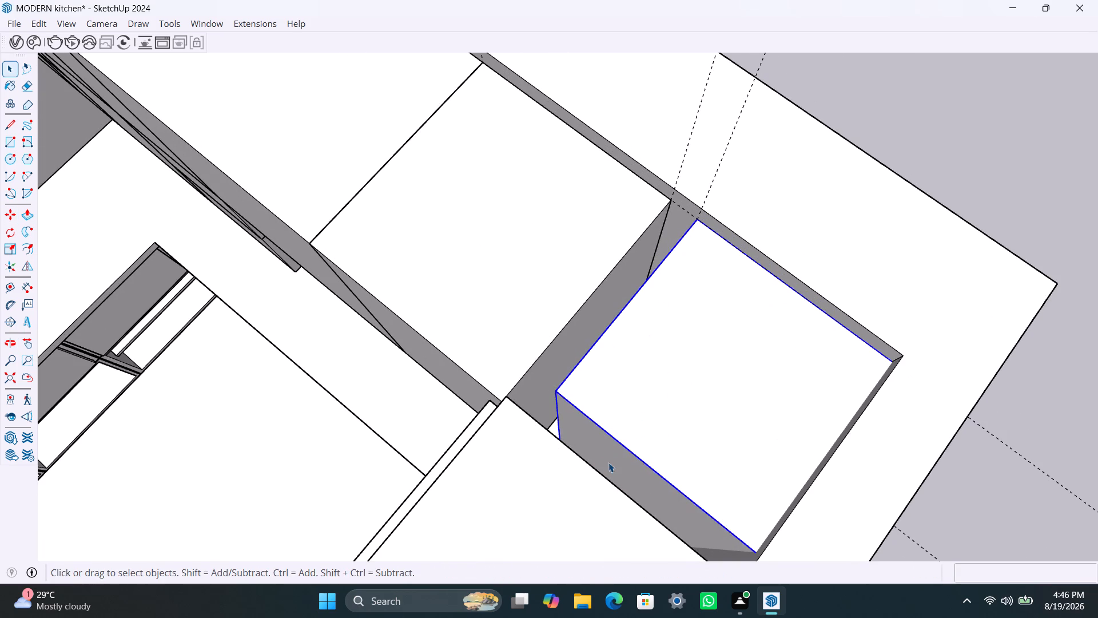
# Extend the corner box's front face about 7/16" toward the side-wall cabinet with Push/Pull.
pyautogui.scroll(-3, 606, 456)
pyautogui.moveTo(598, 461); pyautogui.dragTo(487, 476, button='middle')
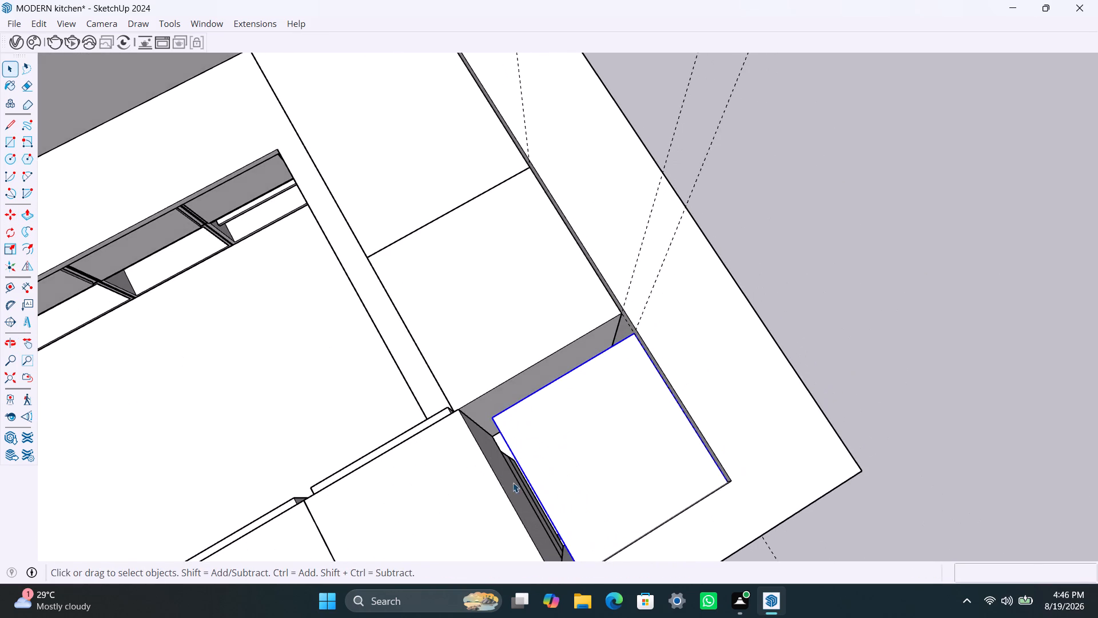
pyautogui.scroll(2, 517, 485)
pyautogui.moveTo(544, 493); pyautogui.dragTo(591, 488, button='middle')
pyautogui.scroll(3, 569, 482)
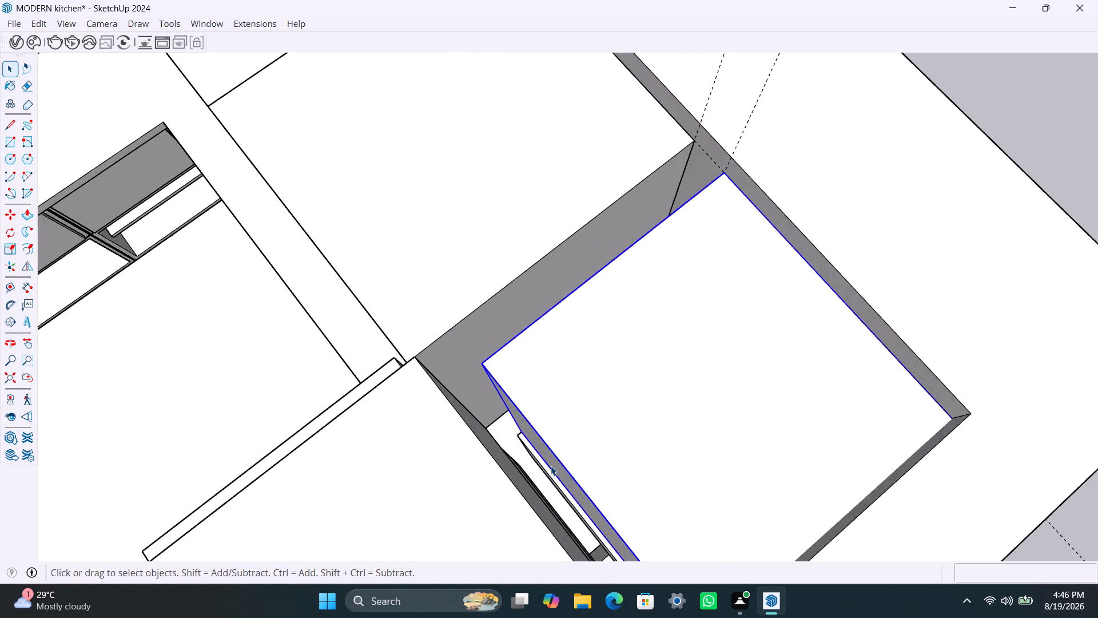
pyautogui.scroll(6, 551, 466)
pyautogui.doubleClick(555, 448)
pyautogui.click(558, 441)
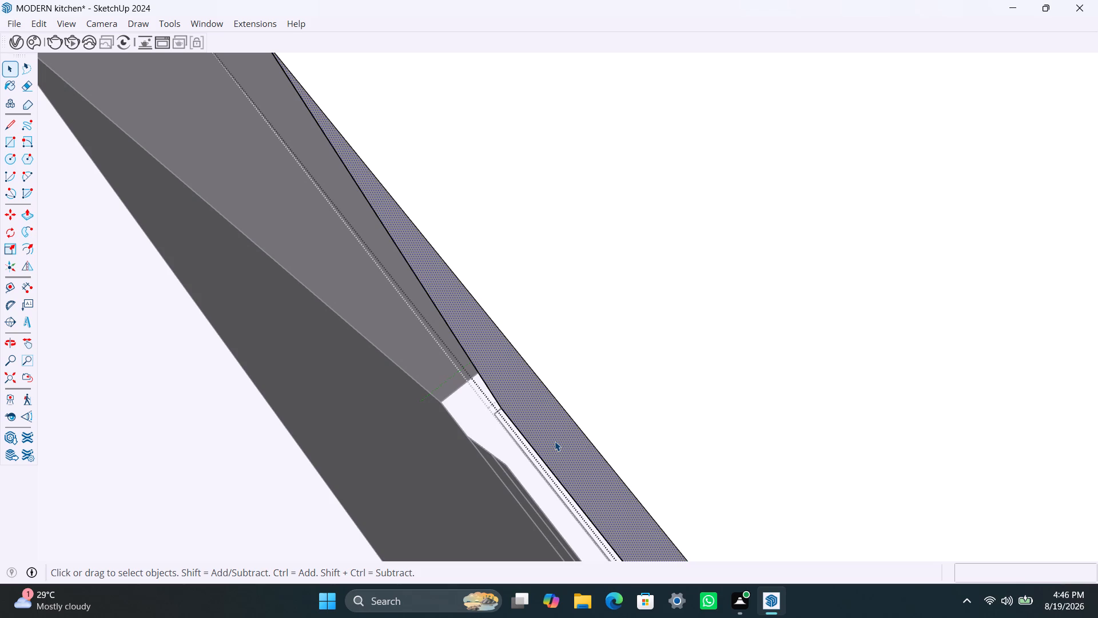
pyautogui.press('p')
pyautogui.click(555, 441)
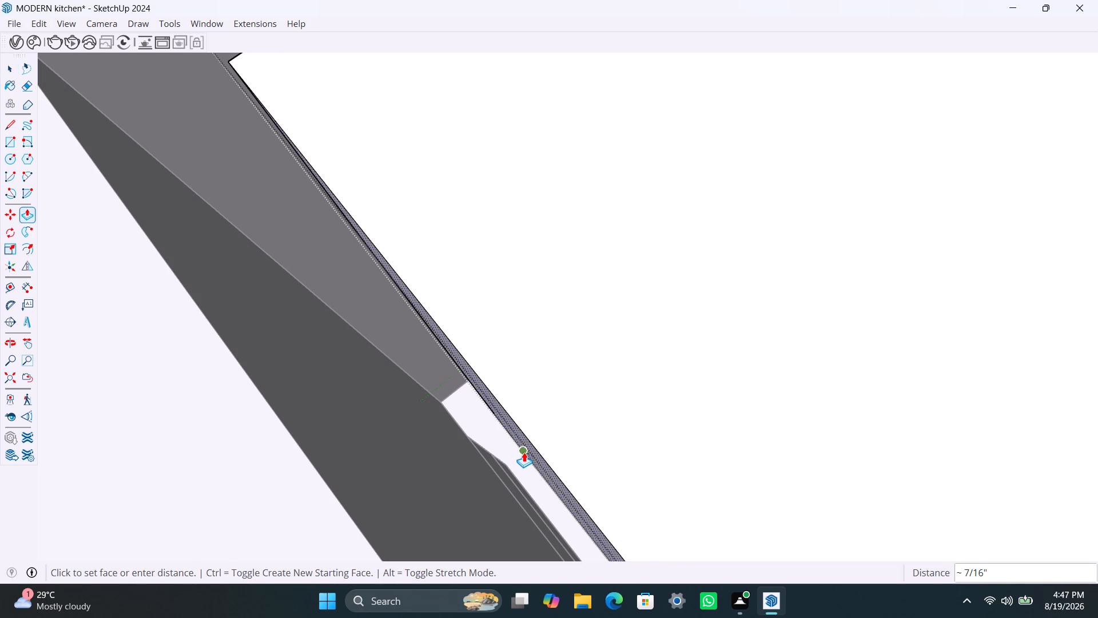
pyautogui.click(524, 452)
pyautogui.press('space')
pyautogui.scroll(-20, 599, 428)
pyautogui.scroll(-10, 599, 428)
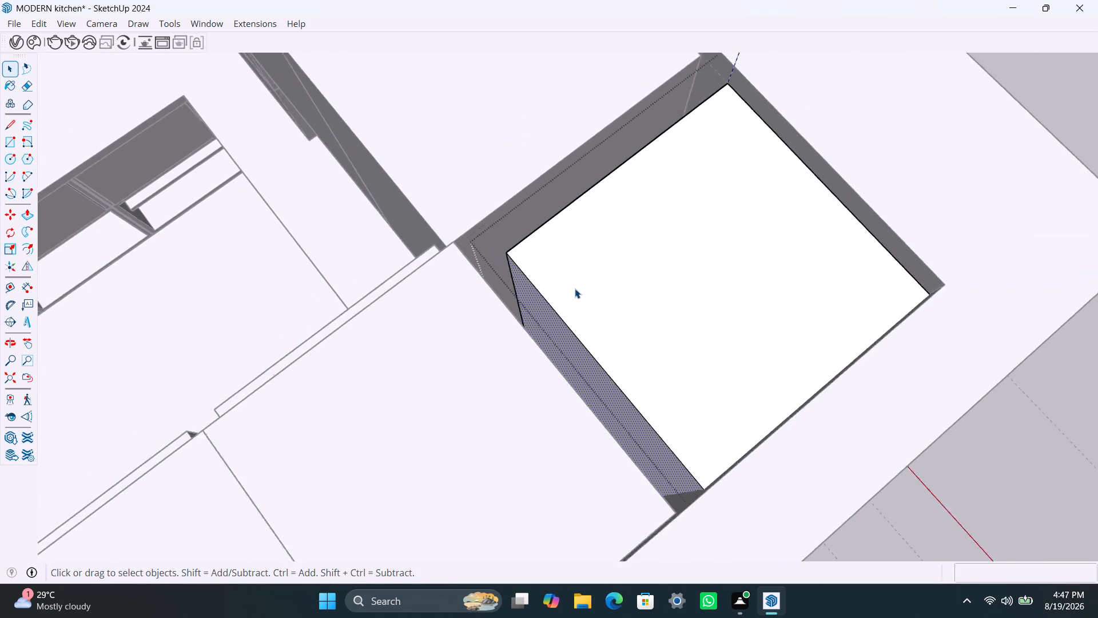
pyautogui.scroll(-6, 575, 288)
pyautogui.click(853, 96)
# Move the two small stacked boxes at the end of the end wall's lower row about 4' 8 1/16" toward the side-wall cabinets.
pyautogui.scroll(-12, 575, 263)
pyautogui.moveTo(373, 315); pyautogui.dragTo(426, 312, button='middle')
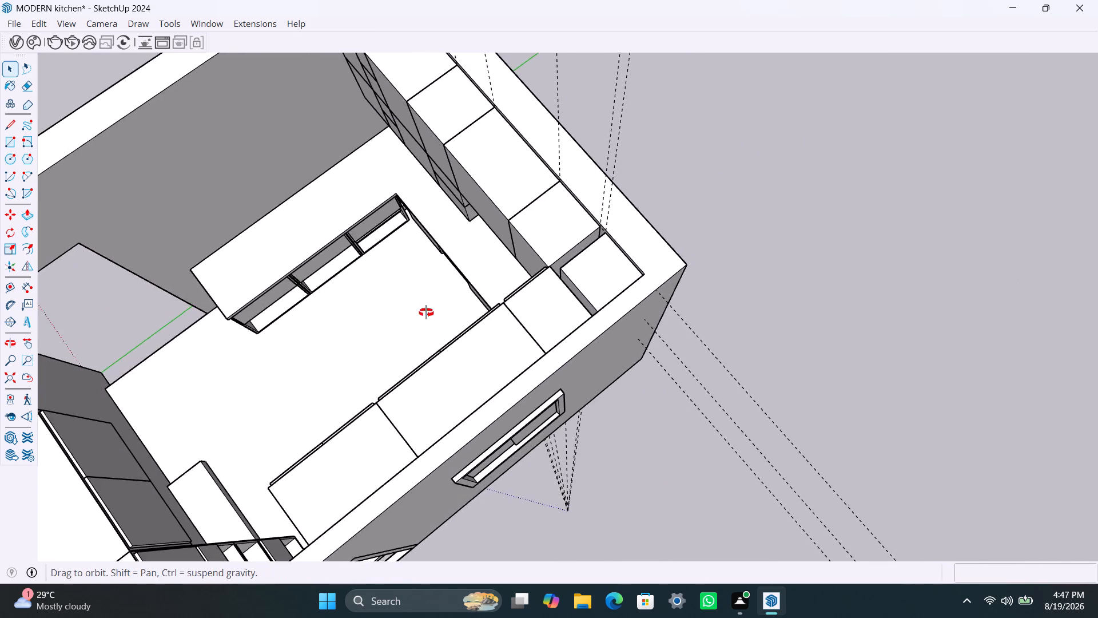
pyautogui.moveTo(426, 312); pyautogui.dragTo(618, 281, button='middle')
pyautogui.scroll(-5, 428, 316)
pyautogui.moveTo(348, 355); pyautogui.dragTo(478, 262, button='middle')
pyautogui.scroll(-4, 393, 382)
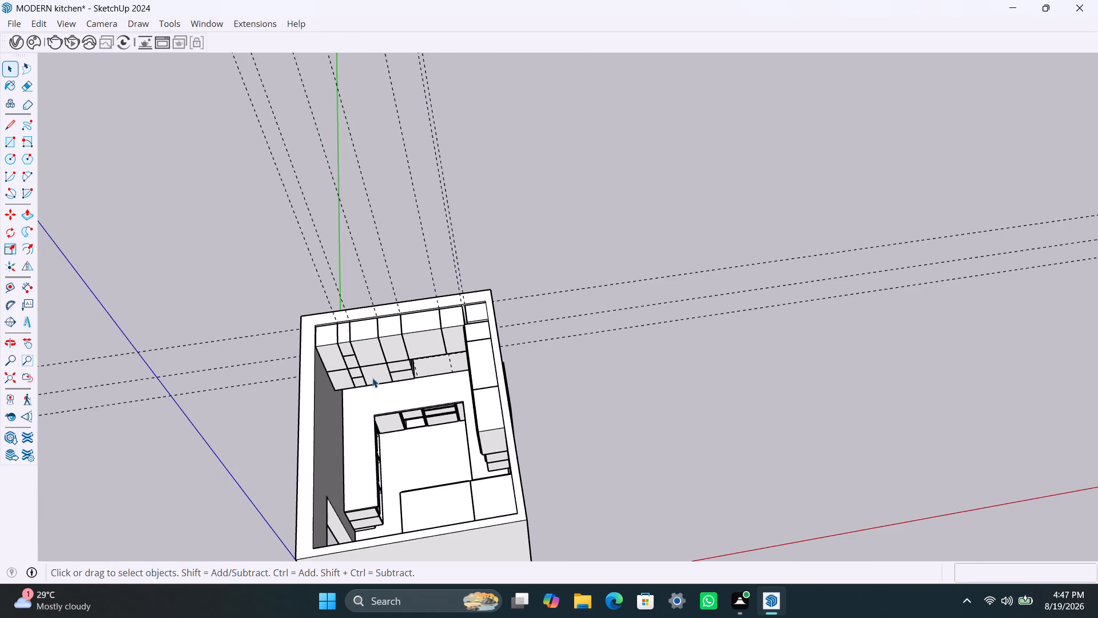
pyautogui.keyDown('shift'); pyautogui.moveTo(373, 377); pyautogui.dragTo(391, 299, button='middle'); pyautogui.keyUp('shift')
pyautogui.scroll(2, 420, 312)
pyautogui.moveTo(424, 300); pyautogui.dragTo(374, 187, button='middle')
pyautogui.scroll(2, 374, 193)
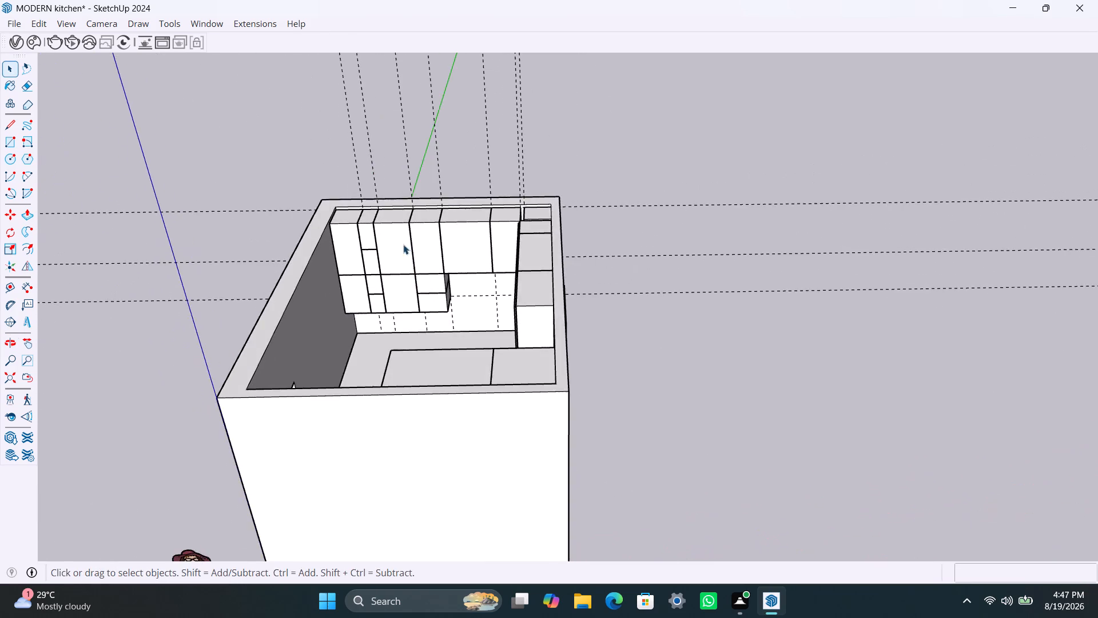
pyautogui.scroll(2, 403, 244)
pyautogui.moveTo(435, 297); pyautogui.dragTo(487, 303, button='middle')
pyautogui.scroll(4, 484, 318)
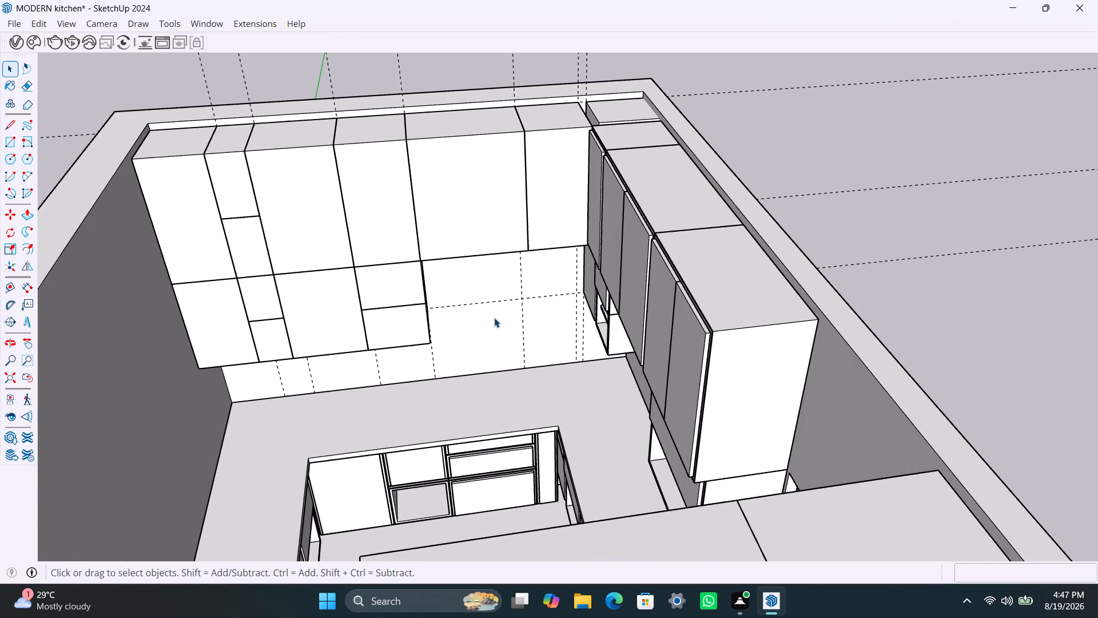
pyautogui.moveTo(386, 306); pyautogui.dragTo(360, 298, button='middle')
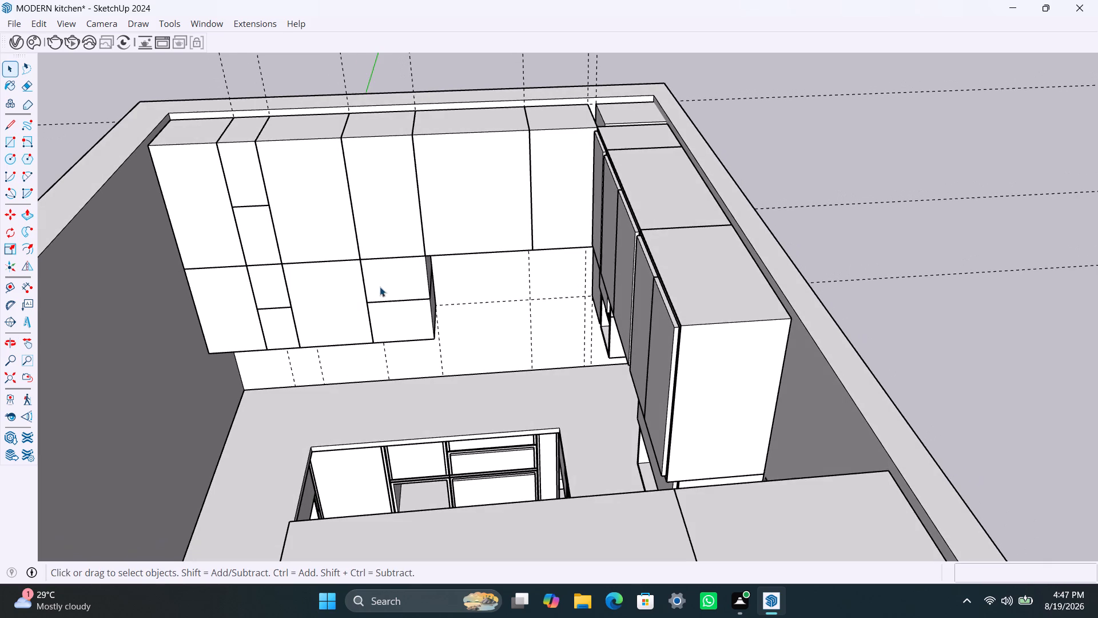
pyautogui.click(383, 284)
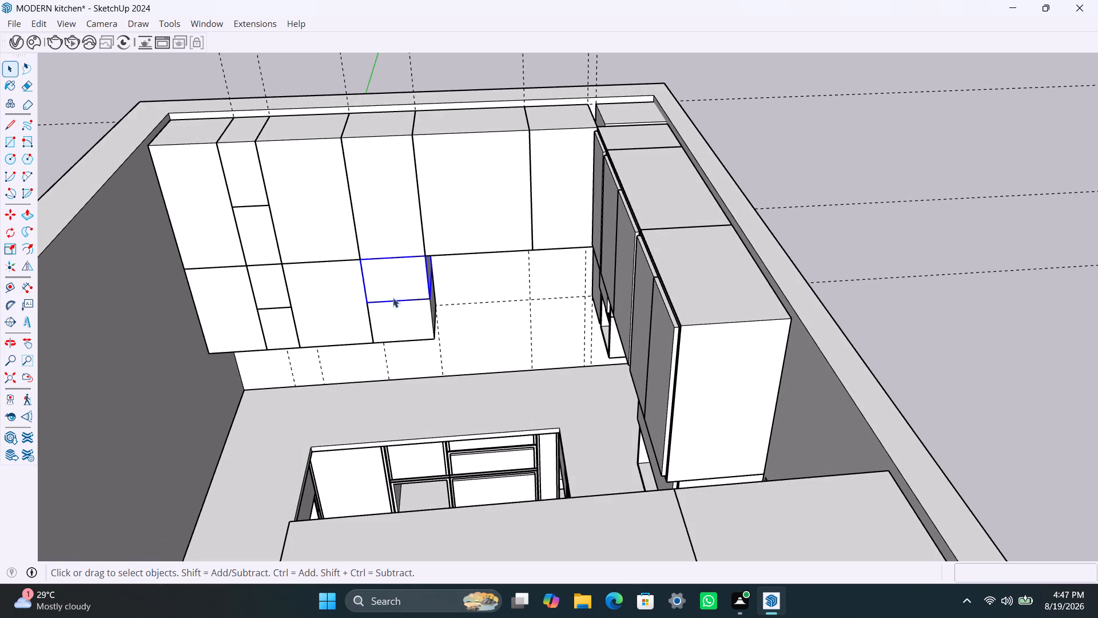
pyautogui.keyDown('shift'); pyautogui.click(407, 318); pyautogui.keyUp('shift')
pyautogui.press('m')
pyautogui.click(435, 339)
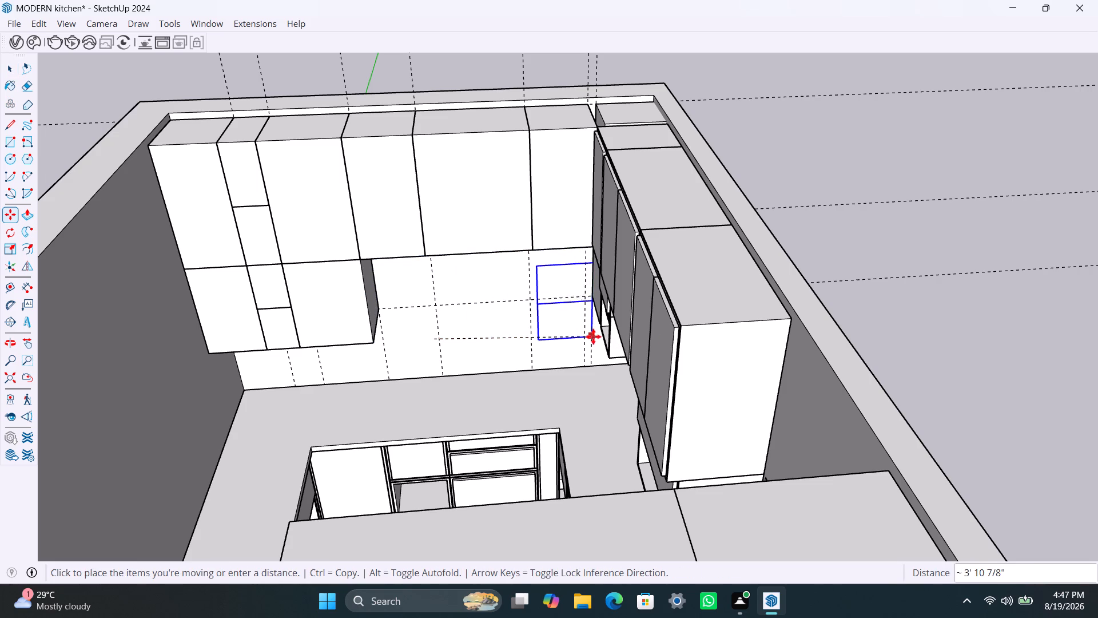
pyautogui.click(611, 308)
# Lower the stacked pair about 1' 4 3/16" and shift it horizontally near the upper box beside the side-wall cabinets.
pyautogui.click(531, 181)
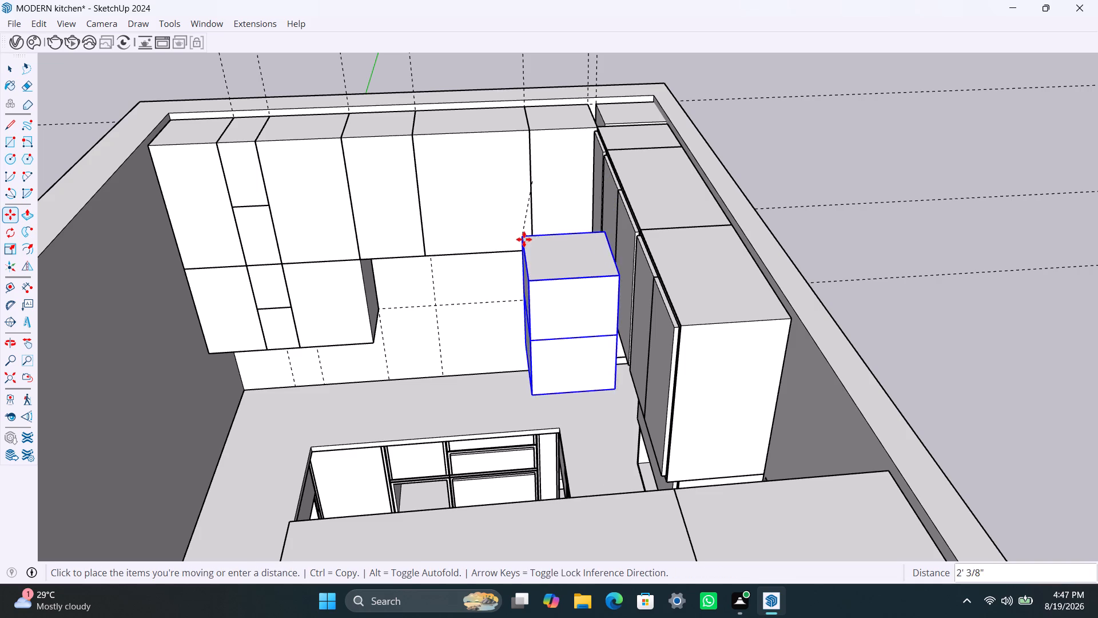
pyautogui.click(532, 252)
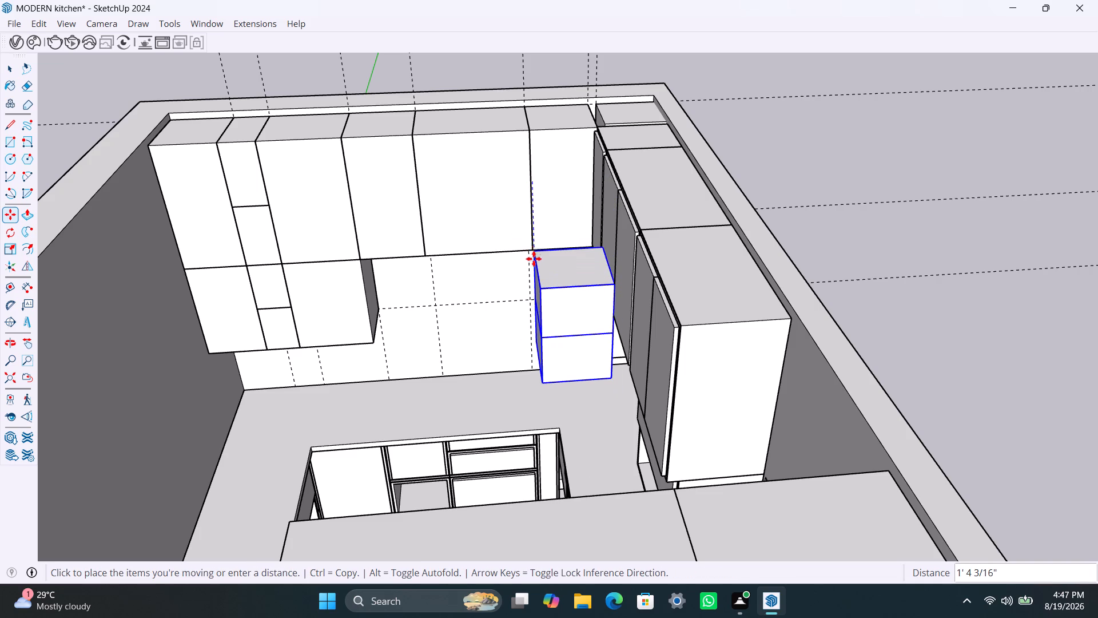
pyautogui.click(544, 290)
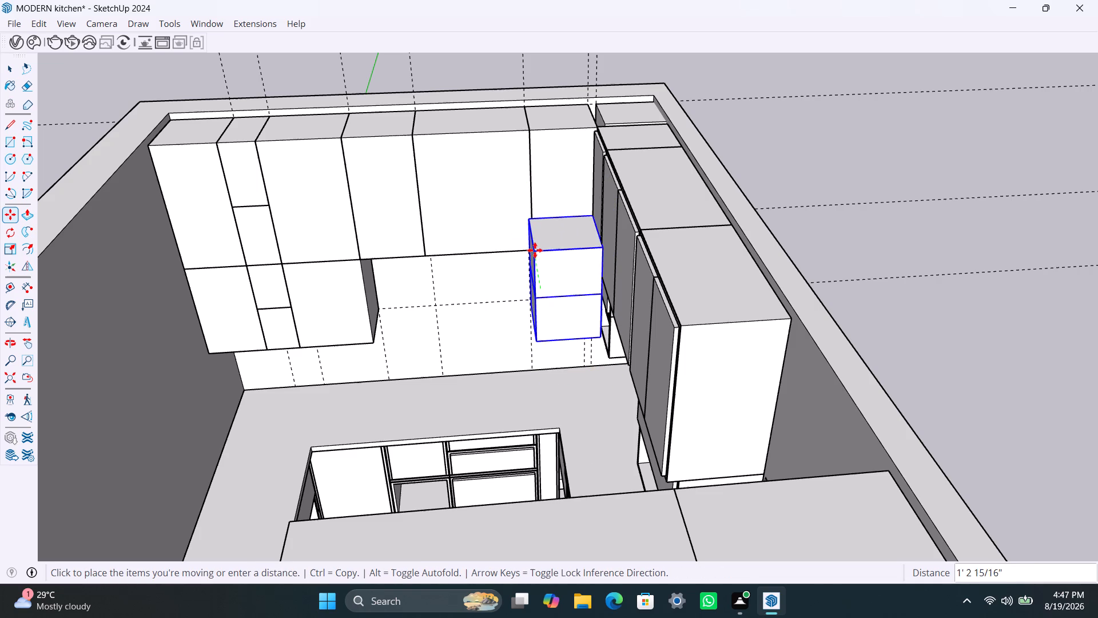
pyautogui.scroll(-4, 527, 281)
pyautogui.moveTo(516, 299); pyautogui.dragTo(588, 290, button='middle')
pyautogui.scroll(5, 534, 266)
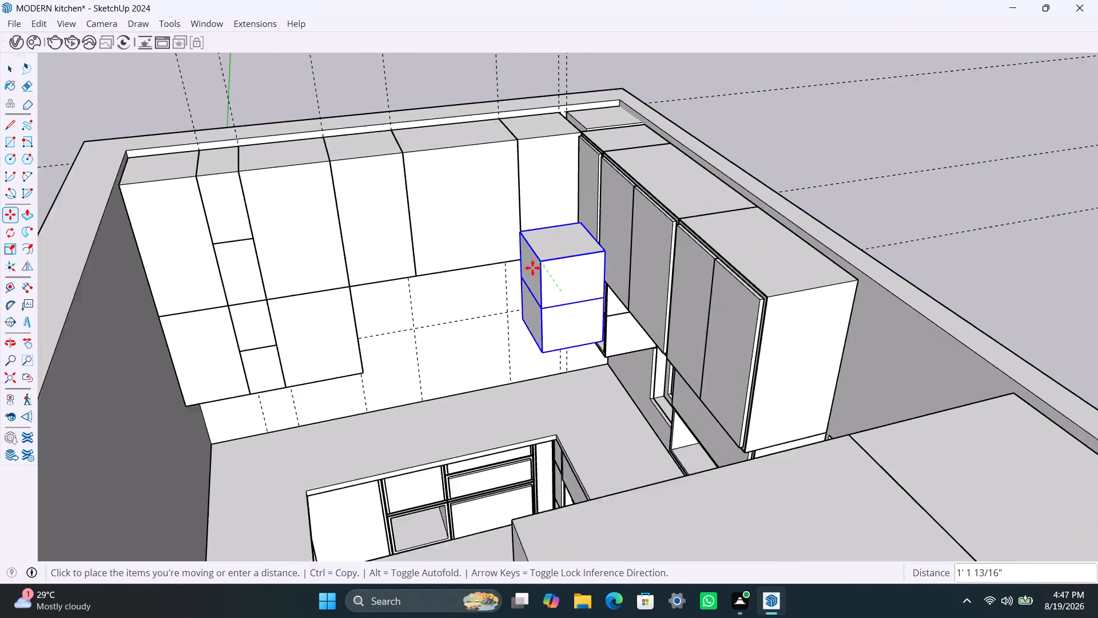
pyautogui.scroll(20, 532, 268)
pyautogui.scroll(4, 532, 268)
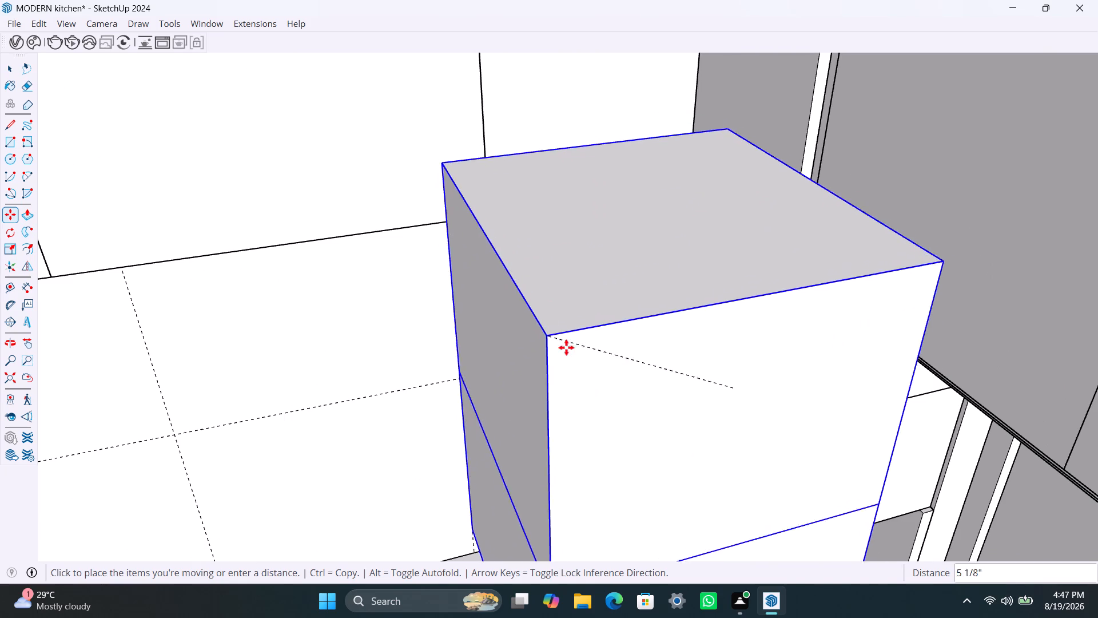
pyautogui.click(492, 288)
# Move the stacked pair about 3' 3 1/8" so its top back corner sits on the end wall's vertical guide.
pyautogui.scroll(-5, 508, 336)
pyautogui.moveTo(526, 327); pyautogui.dragTo(558, 336, button='middle')
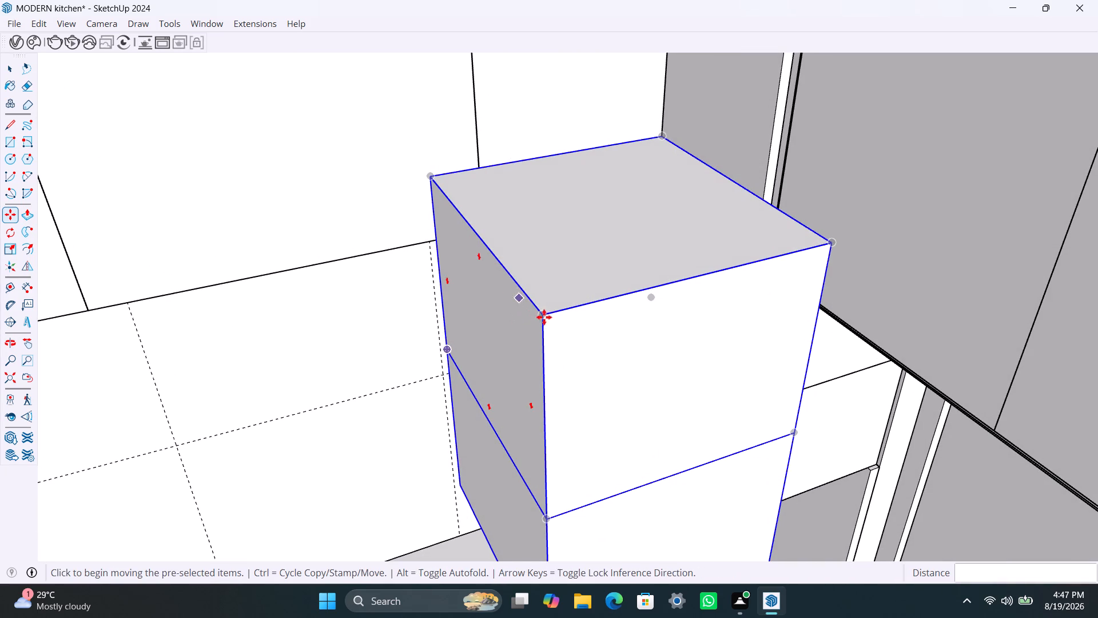
pyautogui.click(545, 316)
pyautogui.press('Escape')
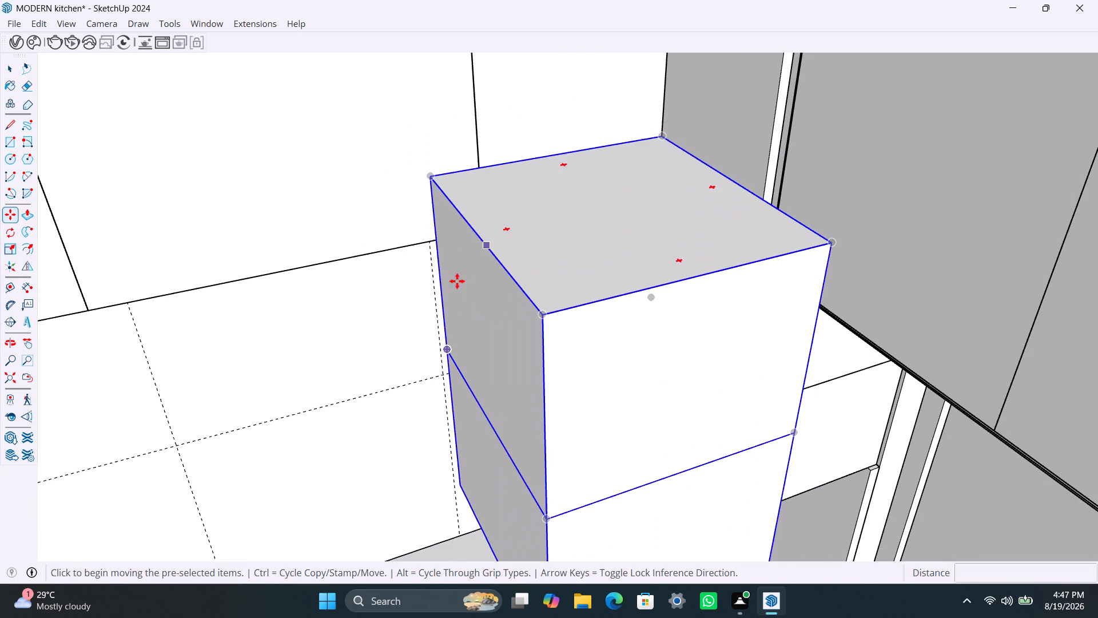
pyautogui.click(433, 175)
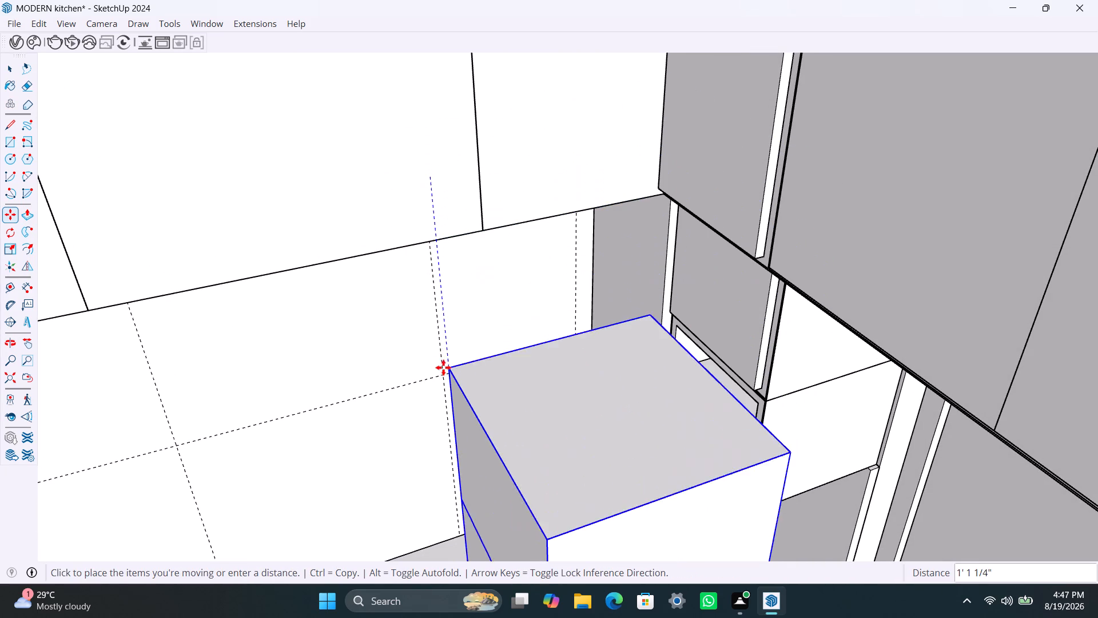
pyautogui.click(443, 365)
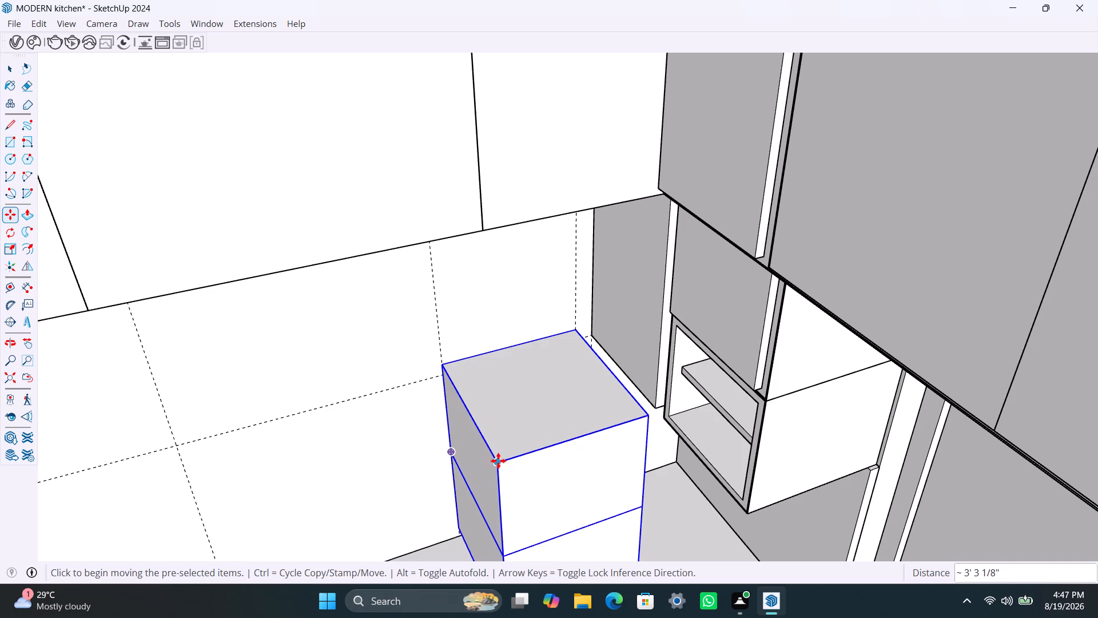
# Move the stacked pair about 1' 10 5/16" so its top front corner meets the bottom corner of the upper box beside the side-wall cabinets.
pyautogui.click(498, 461)
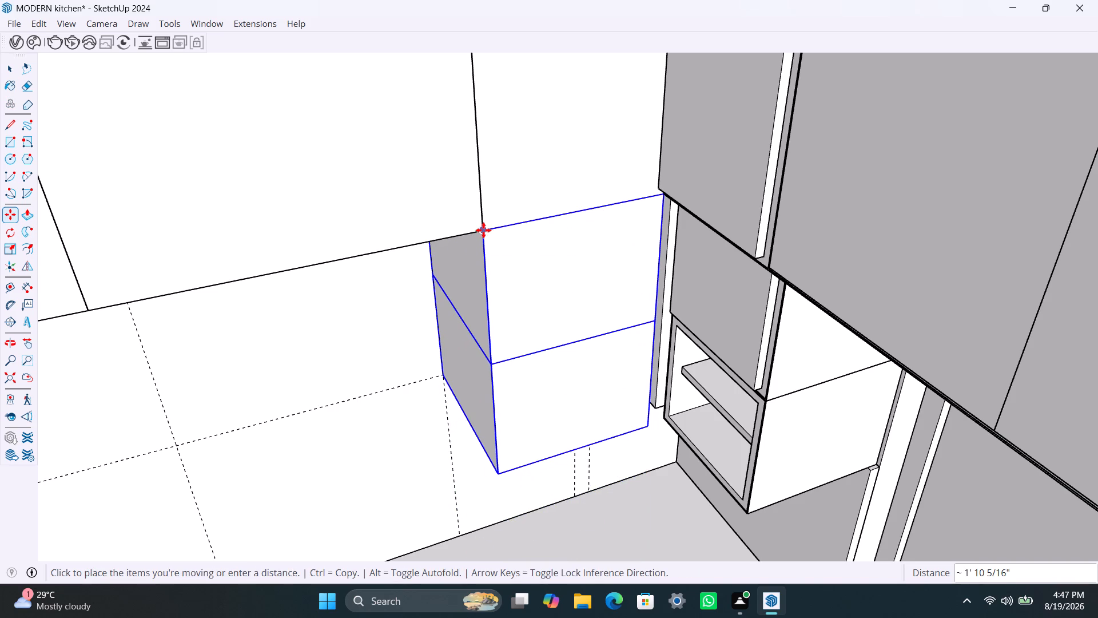
pyautogui.click(483, 230)
pyautogui.scroll(-5, 488, 299)
pyautogui.moveTo(512, 323); pyautogui.dragTo(437, 291, button='middle')
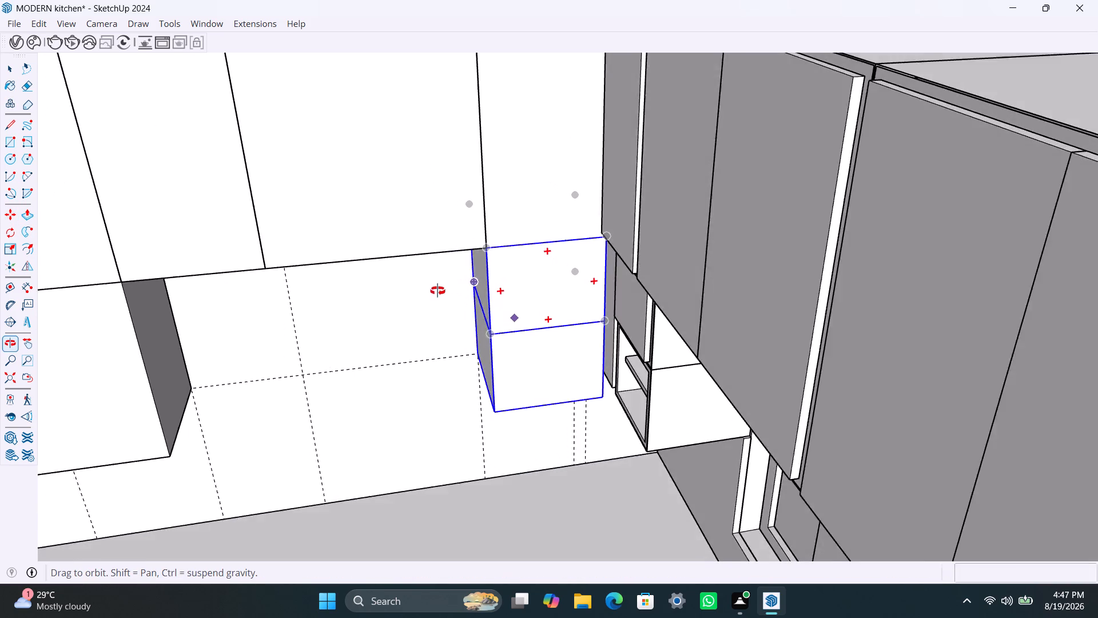
pyautogui.moveTo(437, 291); pyautogui.dragTo(409, 288, button='middle')
pyautogui.scroll(3, 556, 306)
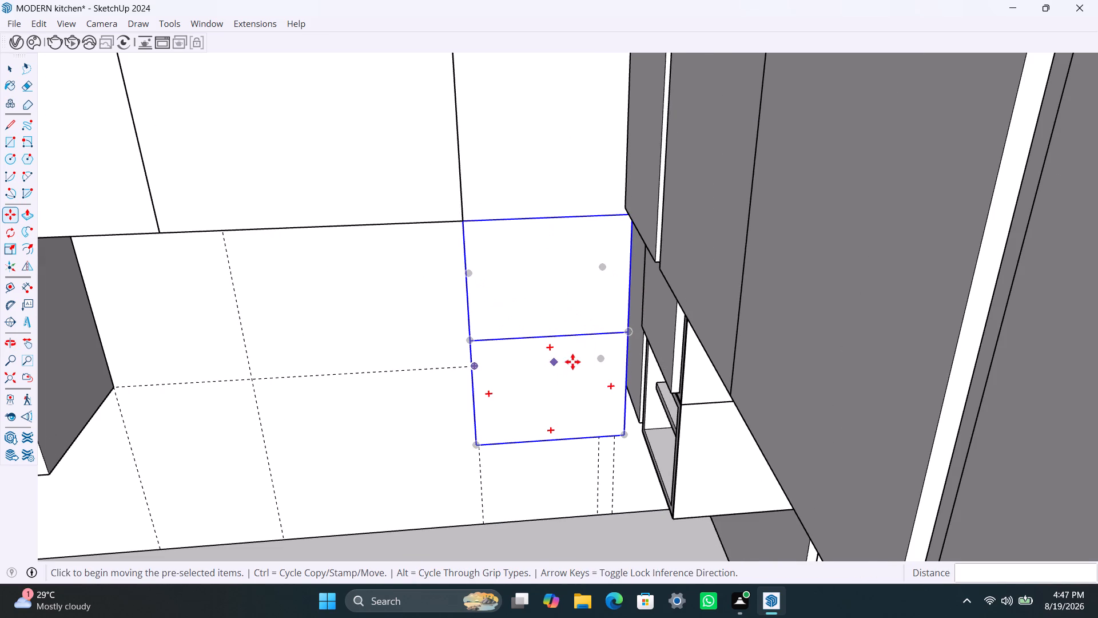
pyautogui.scroll(-3, 587, 338)
pyautogui.moveTo(609, 355); pyautogui.dragTo(563, 345, button='middle')
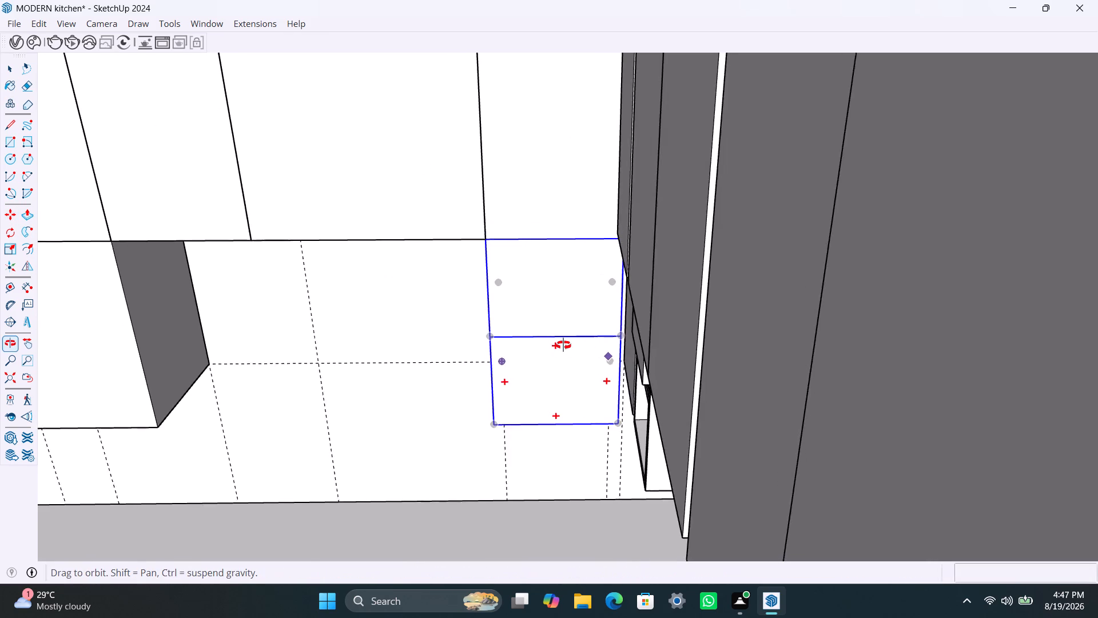
pyautogui.moveTo(563, 345); pyautogui.dragTo(649, 346, button='middle')
pyautogui.scroll(3, 540, 399)
pyautogui.press('space')
pyautogui.click(503, 481)
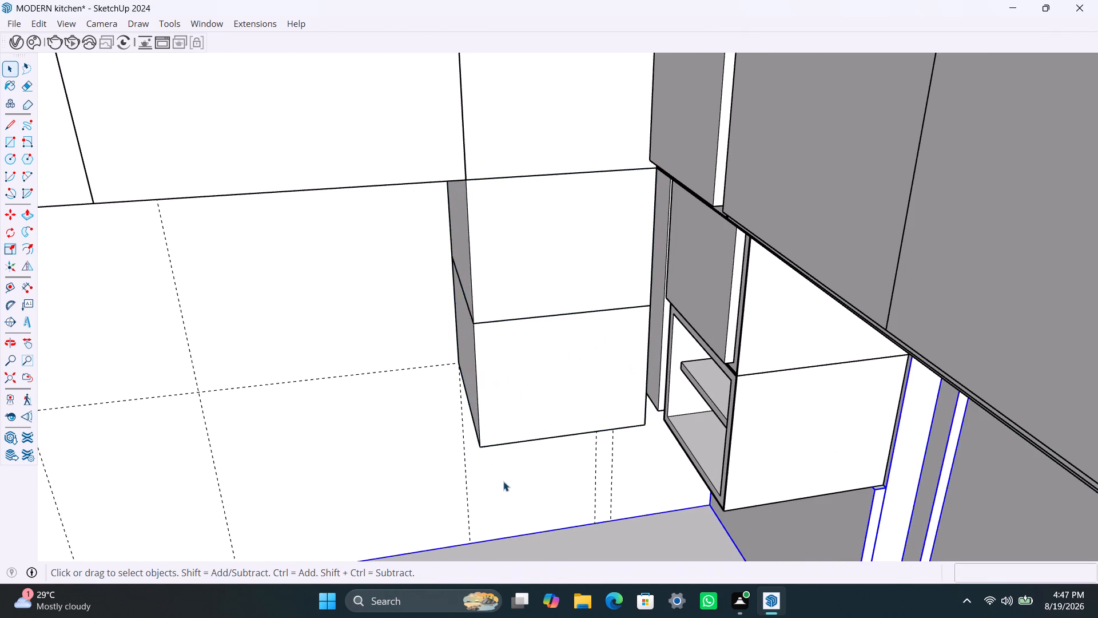
# Push/Pull the side face of the stacked pair's lower box to the vertical guide near the side-wall cabinets.
pyautogui.scroll(-3, 534, 482)
pyautogui.moveTo(548, 468); pyautogui.dragTo(496, 458, button='middle')
pyautogui.scroll(7, 581, 457)
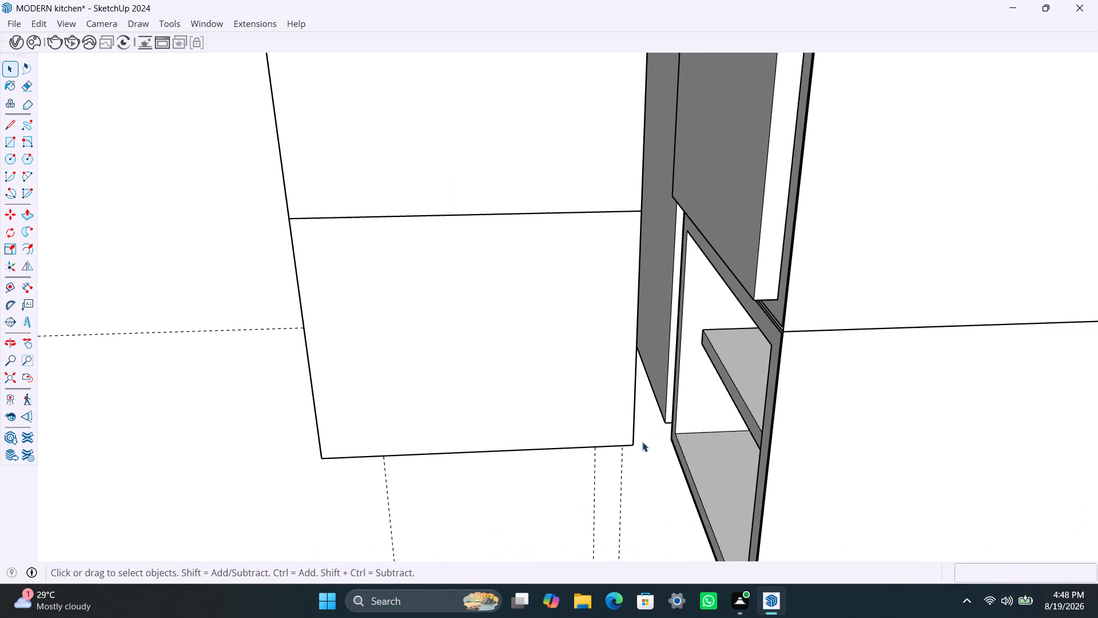
pyautogui.moveTo(645, 442); pyautogui.dragTo(604, 439, button='middle')
pyautogui.scroll(2, 618, 436)
pyautogui.moveTo(628, 436); pyautogui.dragTo(609, 434, button='middle')
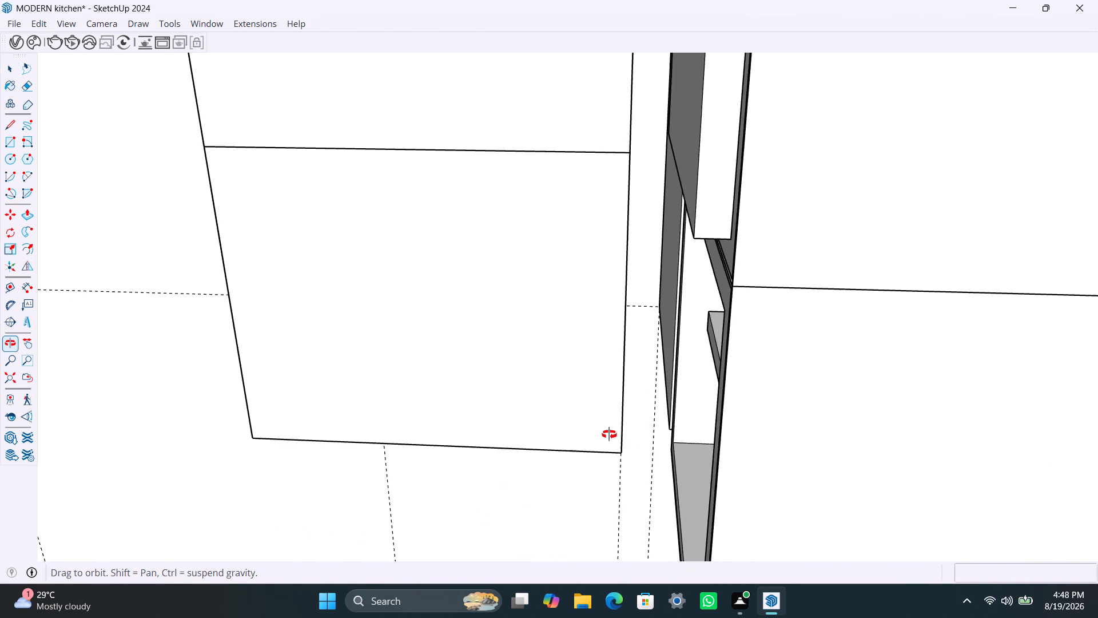
pyautogui.moveTo(609, 434); pyautogui.dragTo(590, 434, button='middle')
pyautogui.scroll(3, 618, 373)
pyautogui.tripleClick(618, 367)
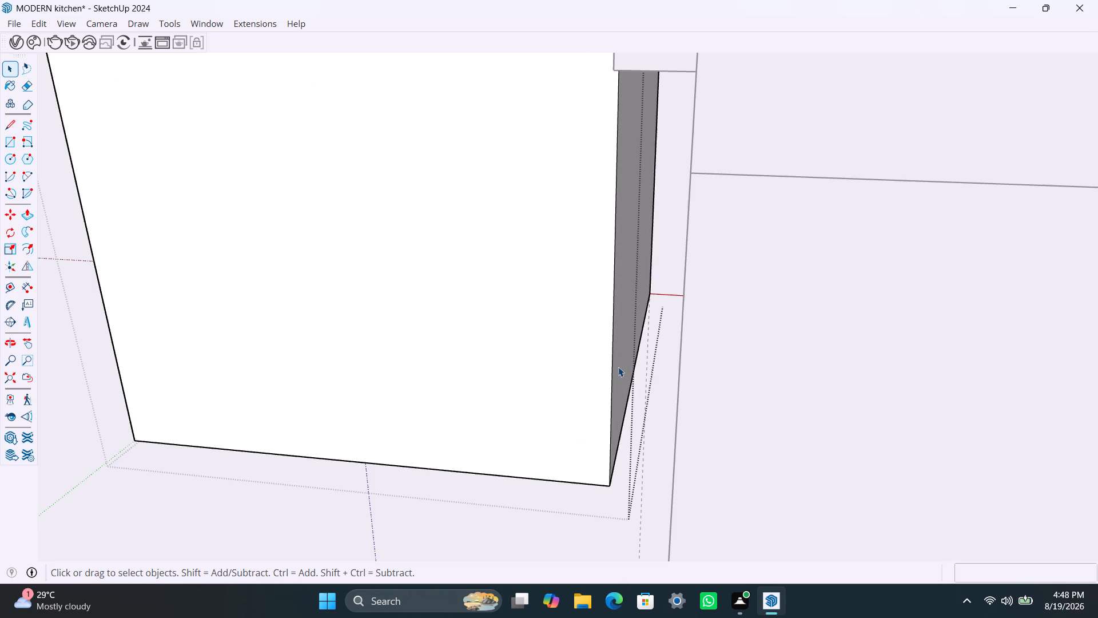
pyautogui.click(619, 366)
pyautogui.click(620, 368)
pyautogui.click(616, 387)
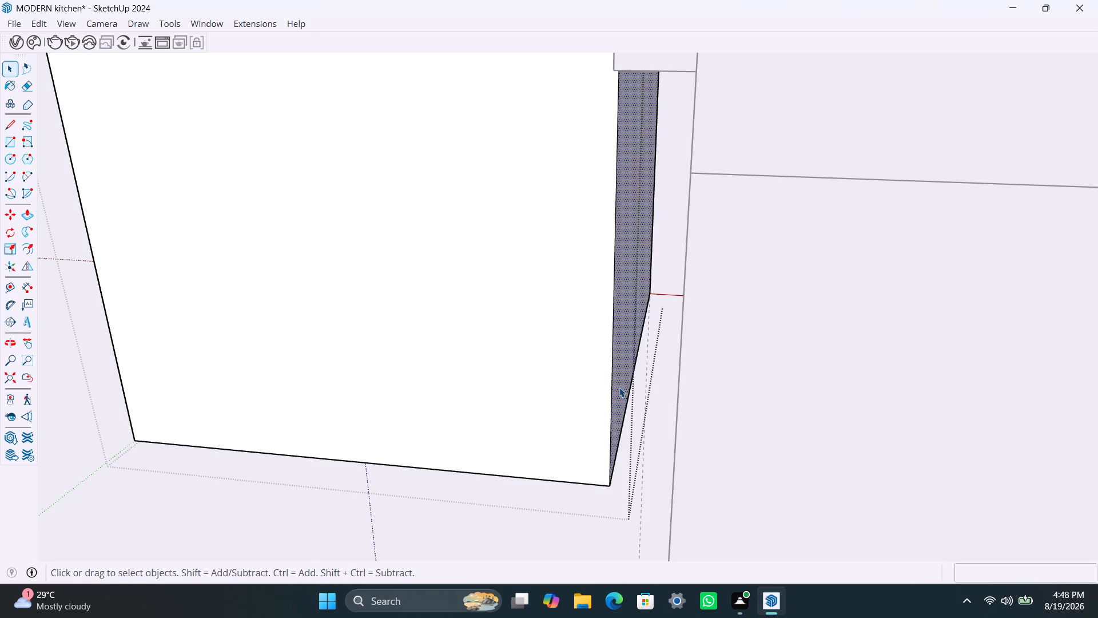
pyautogui.press('p')
pyautogui.click(619, 387)
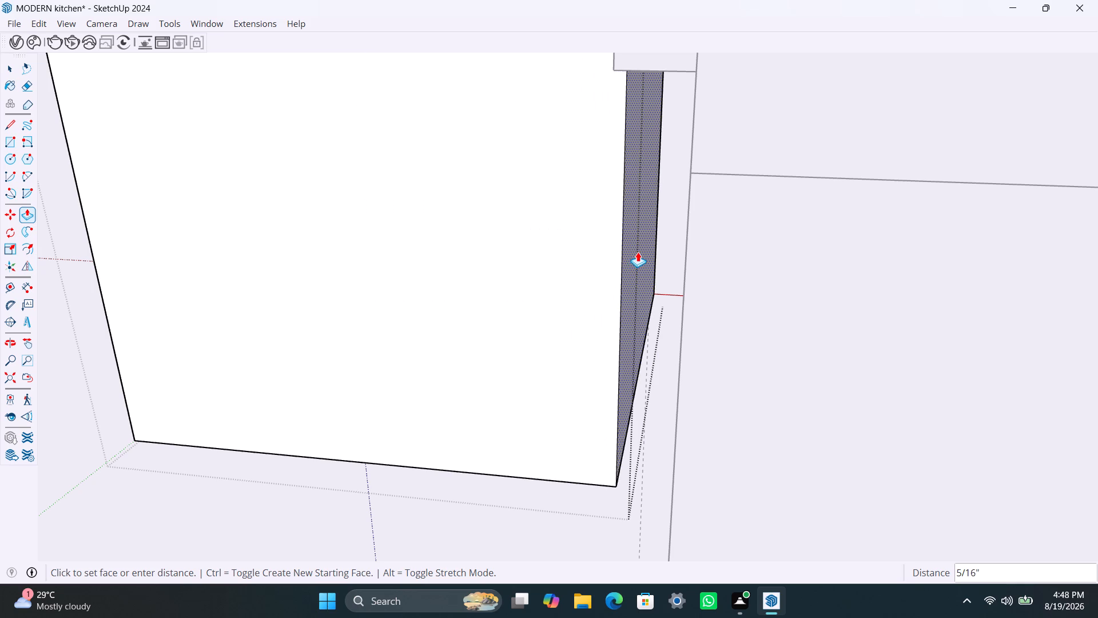
pyautogui.click(643, 500)
pyautogui.press('space')
pyautogui.scroll(-10, 571, 394)
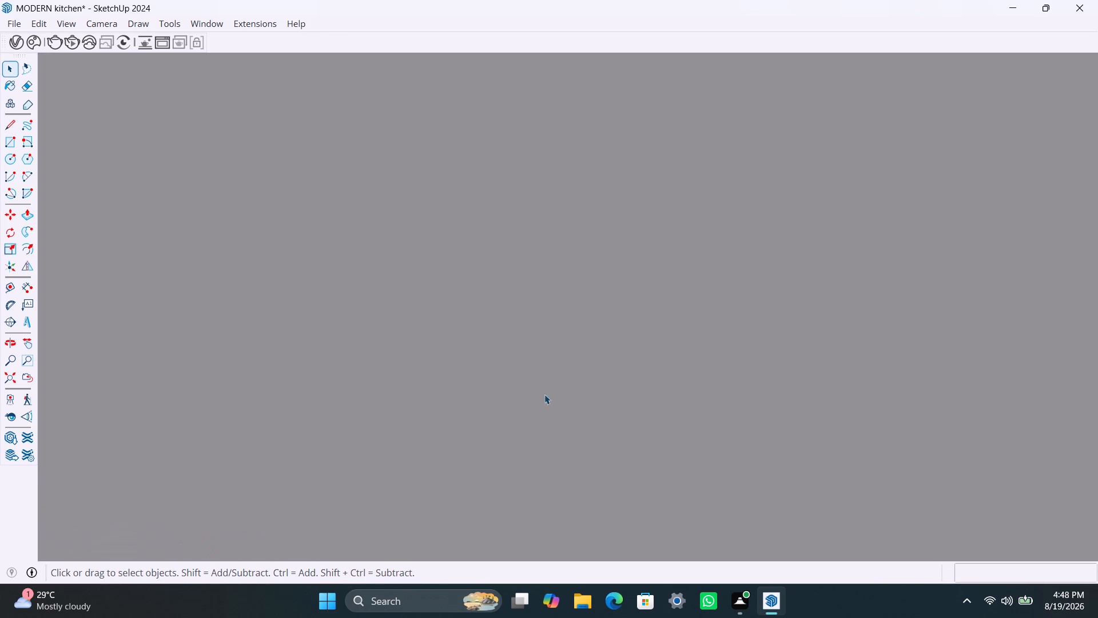
pyautogui.click(2, 380)
pyautogui.scroll(-3, 411, 380)
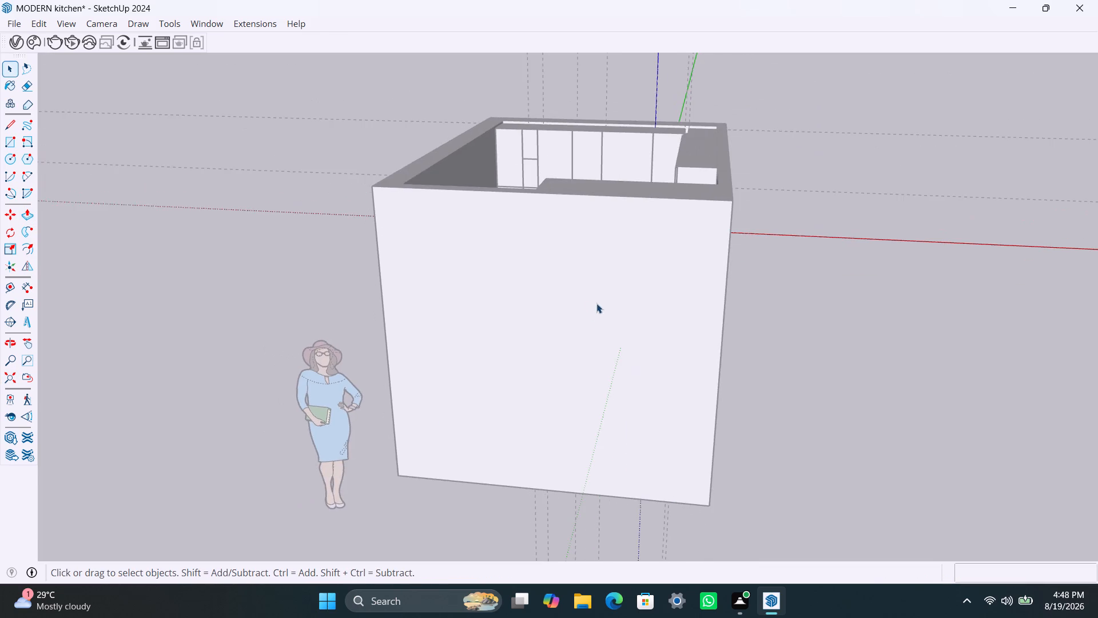
pyautogui.moveTo(596, 305); pyautogui.dragTo(602, 441, button='middle')
pyautogui.scroll(3, 668, 235)
pyautogui.moveTo(625, 279); pyautogui.dragTo(673, 284, button='middle')
pyautogui.click(846, 188)
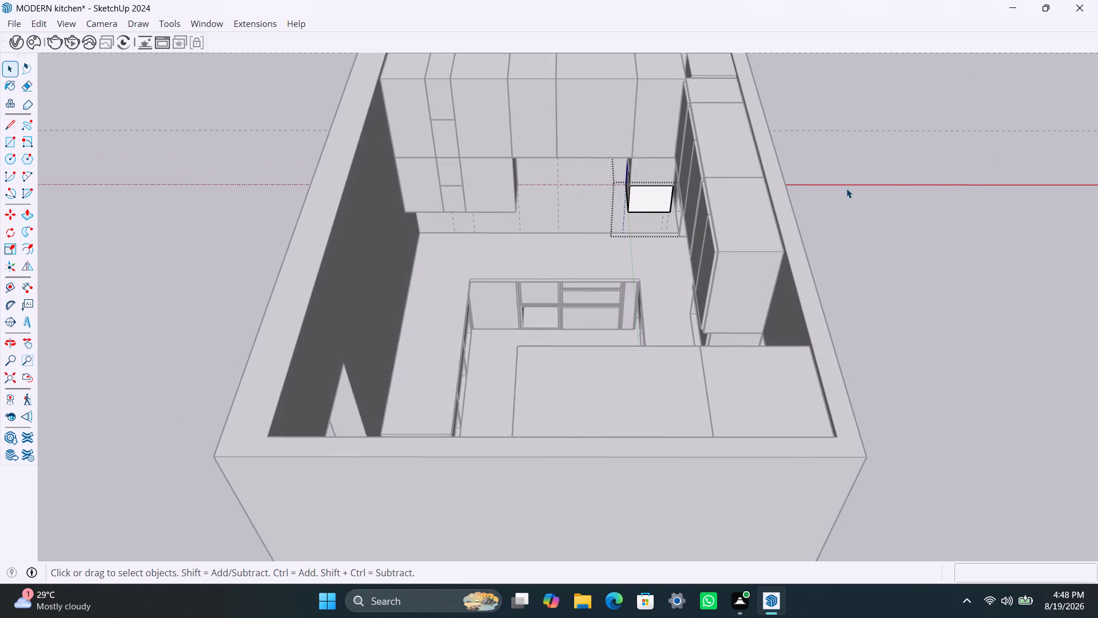
# Delete the upper box of the stacked pair beside the side-wall cabinets.
pyautogui.scroll(3, 661, 227)
pyautogui.moveTo(653, 228); pyautogui.dragTo(612, 291, button='middle')
pyautogui.scroll(3, 610, 224)
pyautogui.click(595, 222)
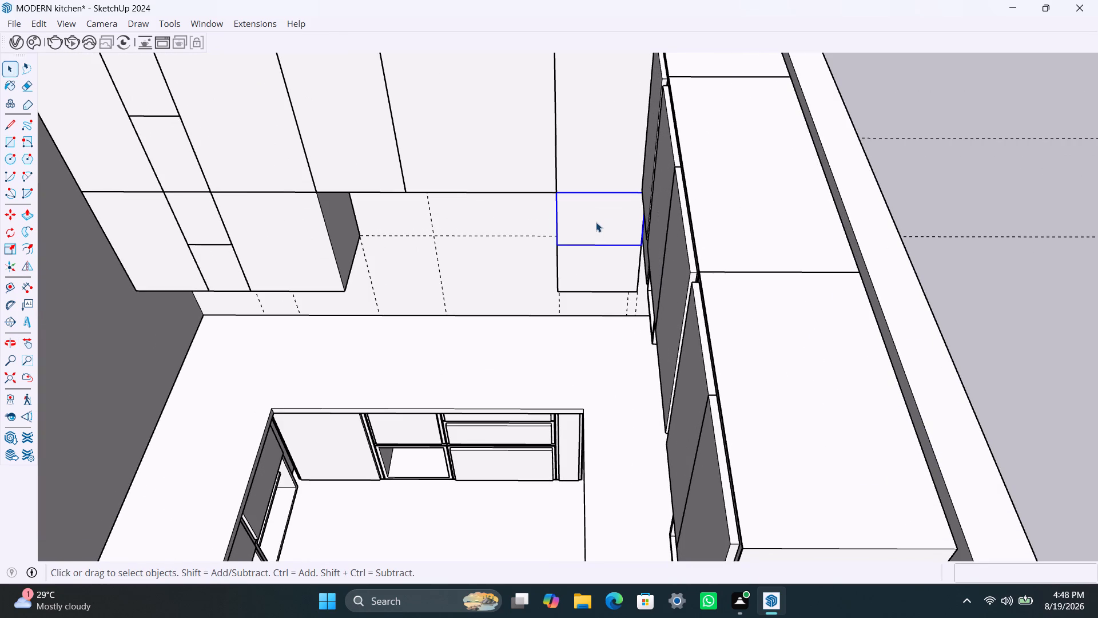
pyautogui.press('Delete')
# Copy the remaining lower box straight up about 11 13/16" so the copy sits on top of it.
pyautogui.click(600, 270)
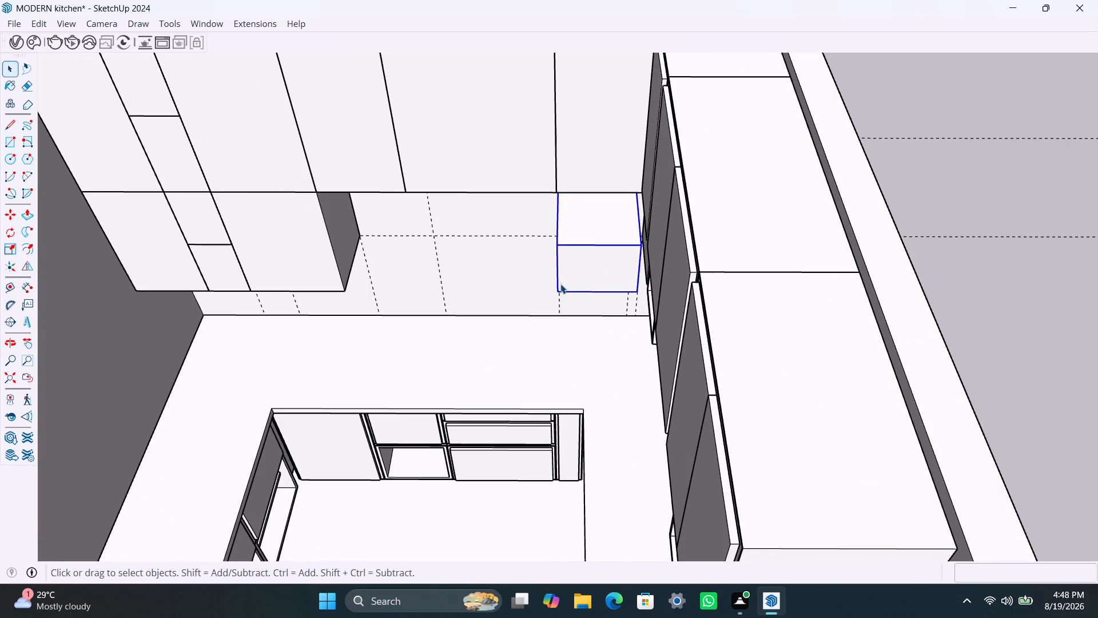
pyautogui.press('m')
pyautogui.click(563, 295)
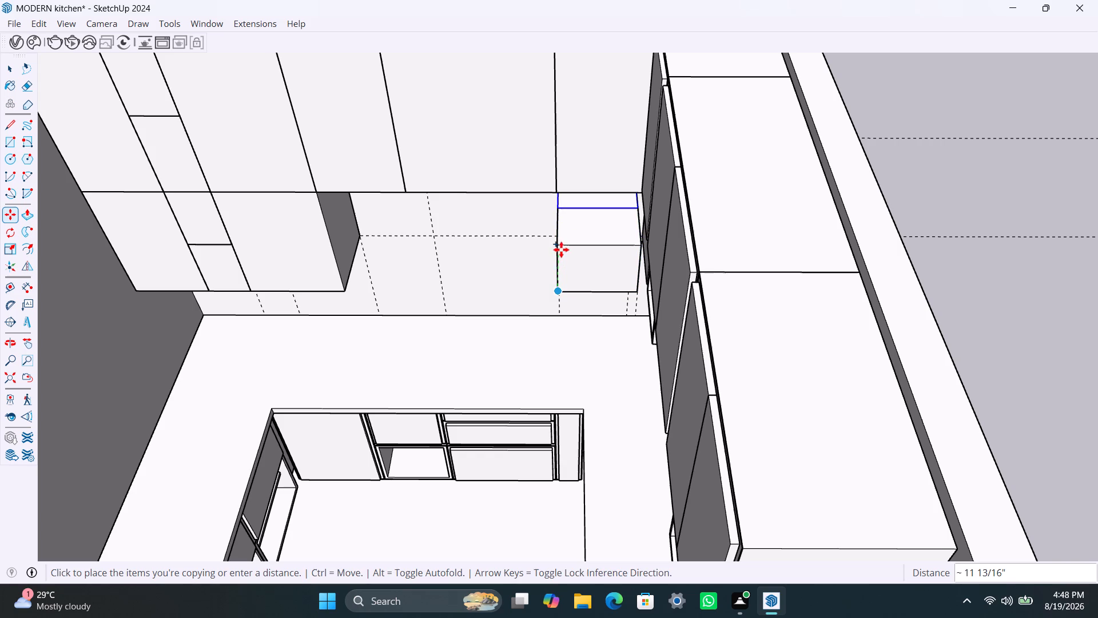
pyautogui.click(561, 242)
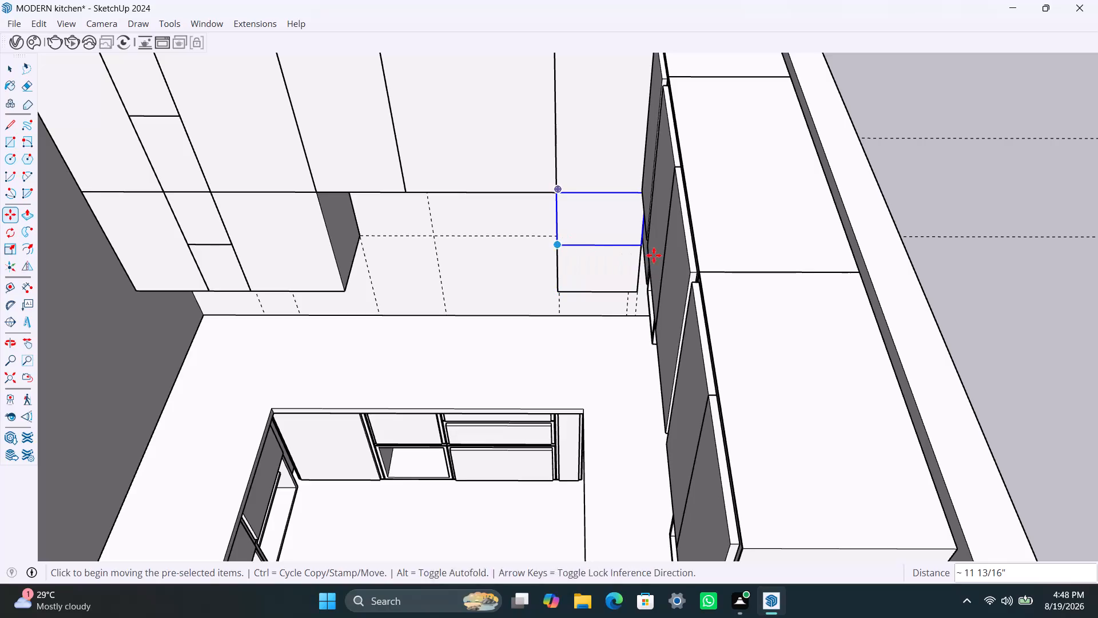
pyautogui.press('space')
pyautogui.click(884, 163)
# Examine the stacked pair and the overall kitchen layout from above.
pyautogui.scroll(3, 579, 284)
pyautogui.moveTo(571, 286); pyautogui.dragTo(603, 168, button='middle')
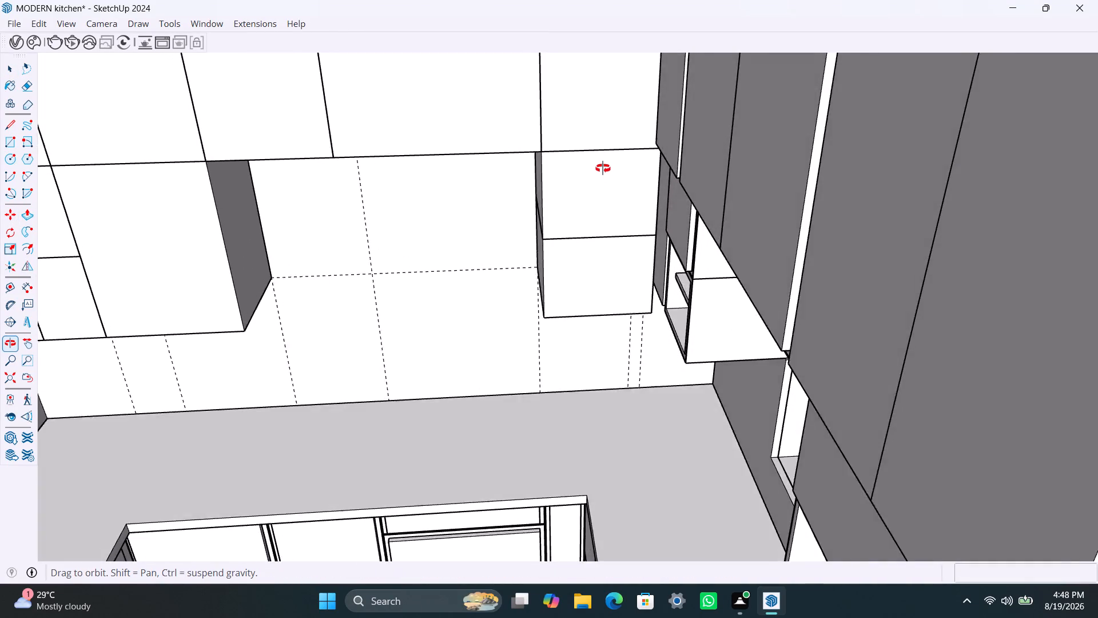
pyautogui.moveTo(603, 168); pyautogui.dragTo(603, 149, button='middle')
pyautogui.scroll(-4, 595, 207)
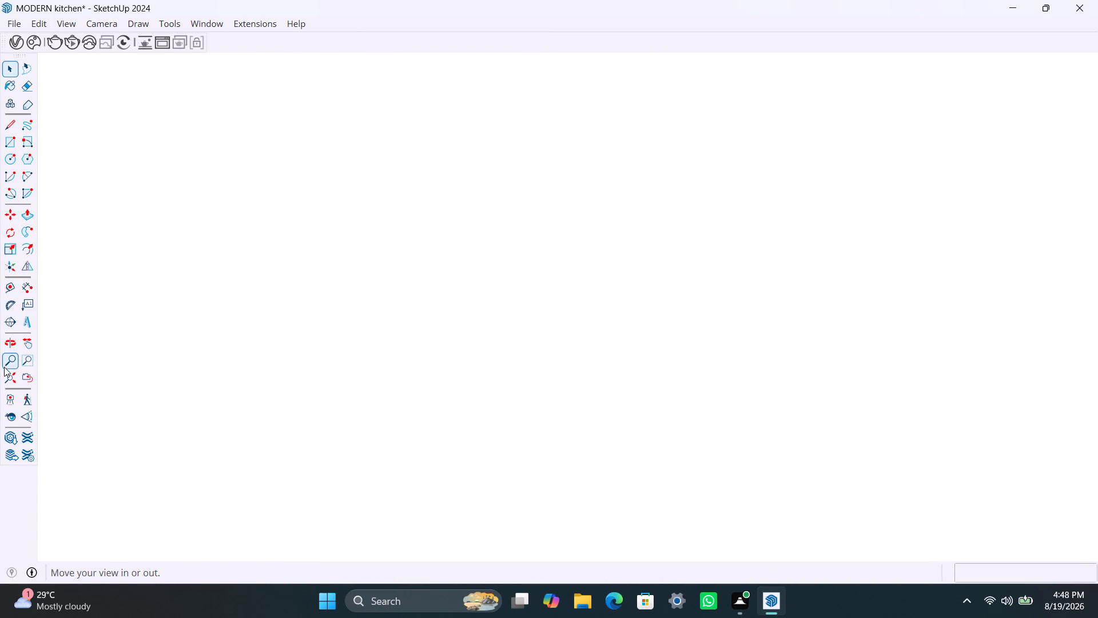
pyautogui.click(6, 374)
pyautogui.moveTo(562, 129); pyautogui.dragTo(555, 330, button='middle')
pyautogui.scroll(3, 587, 219)
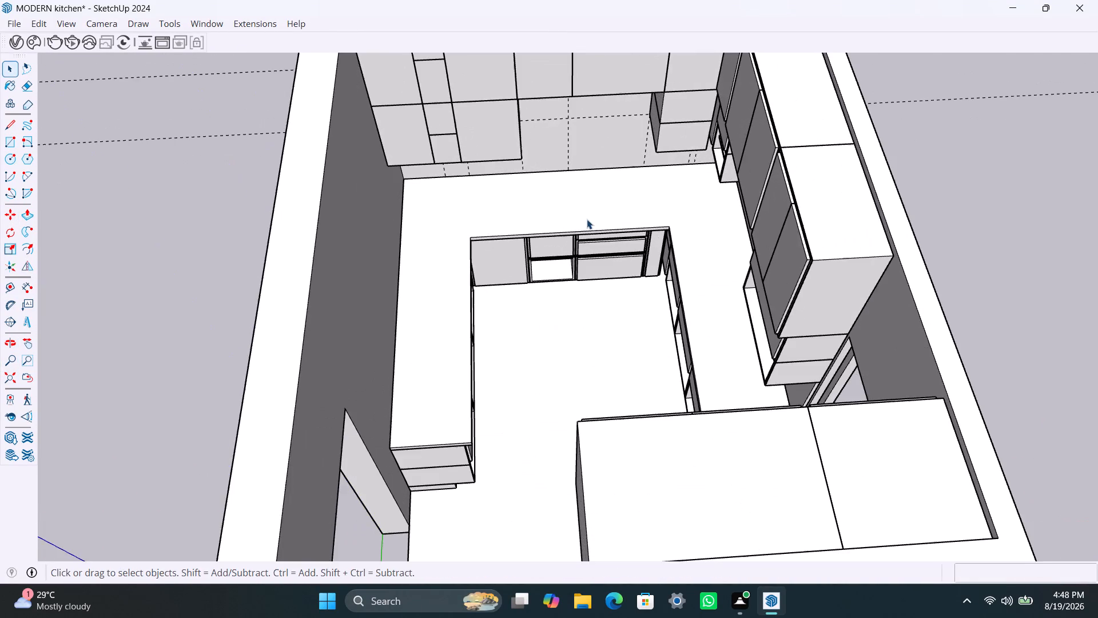
pyautogui.moveTo(587, 219); pyautogui.dragTo(553, 201, button='middle')
pyautogui.scroll(-4, 469, 387)
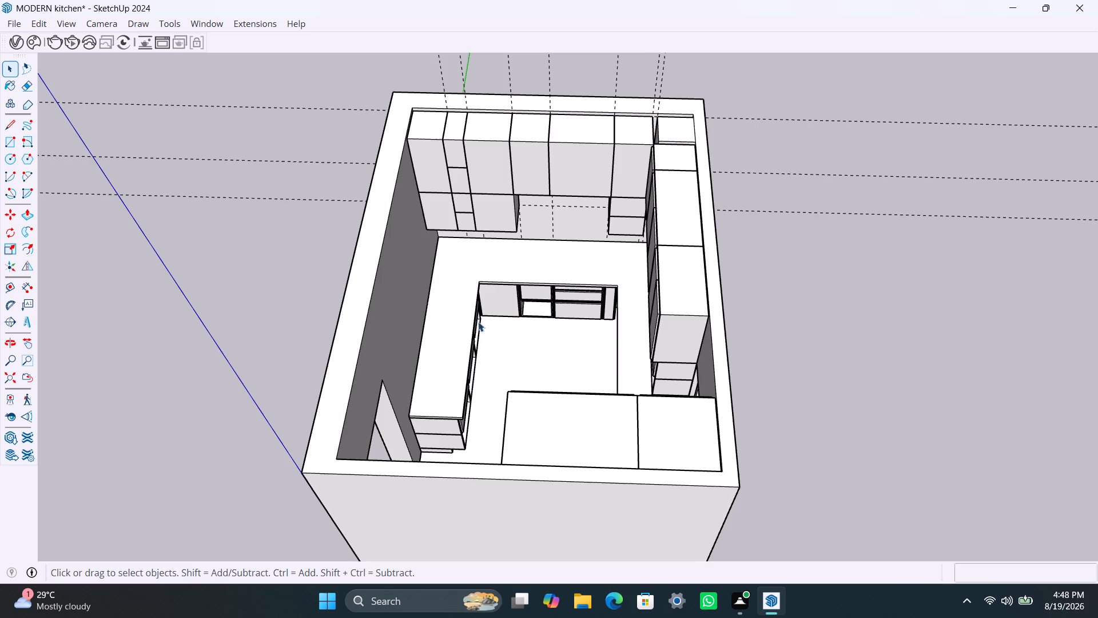
pyautogui.moveTo(490, 340); pyautogui.dragTo(530, 343, button='middle')
pyautogui.scroll(2, 484, 308)
pyautogui.moveTo(481, 304); pyautogui.dragTo(459, 304, button='middle')
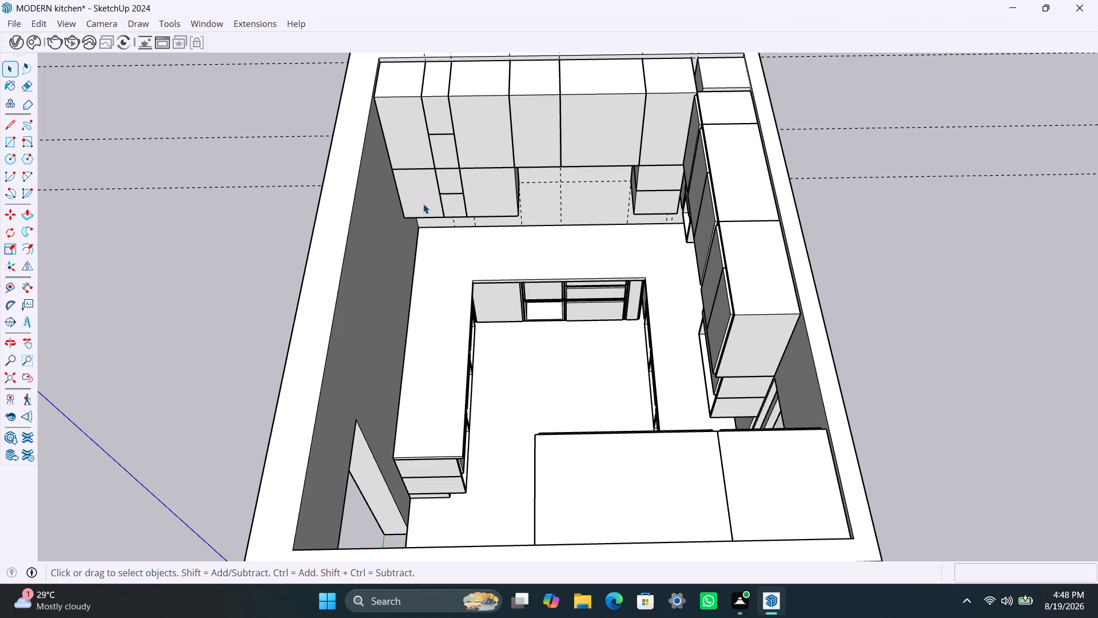
# Offset the front face of the top box in the end wall's narrow upper cabinet column inward by 2.5 mm.
pyautogui.scroll(6, 427, 140)
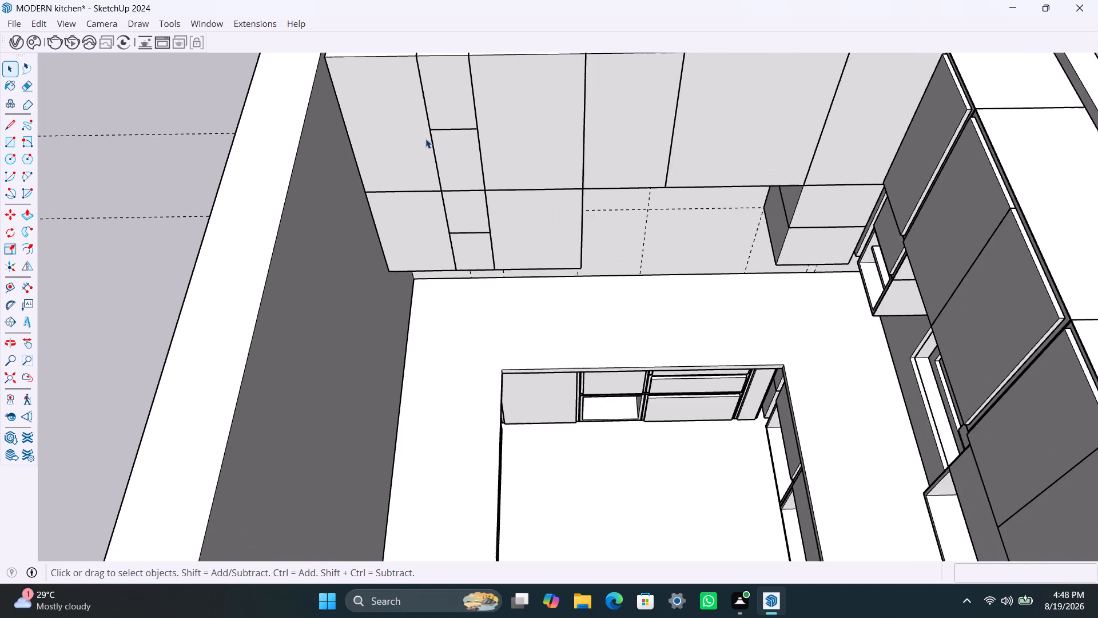
pyautogui.moveTo(425, 138); pyautogui.dragTo(461, 113, button='middle')
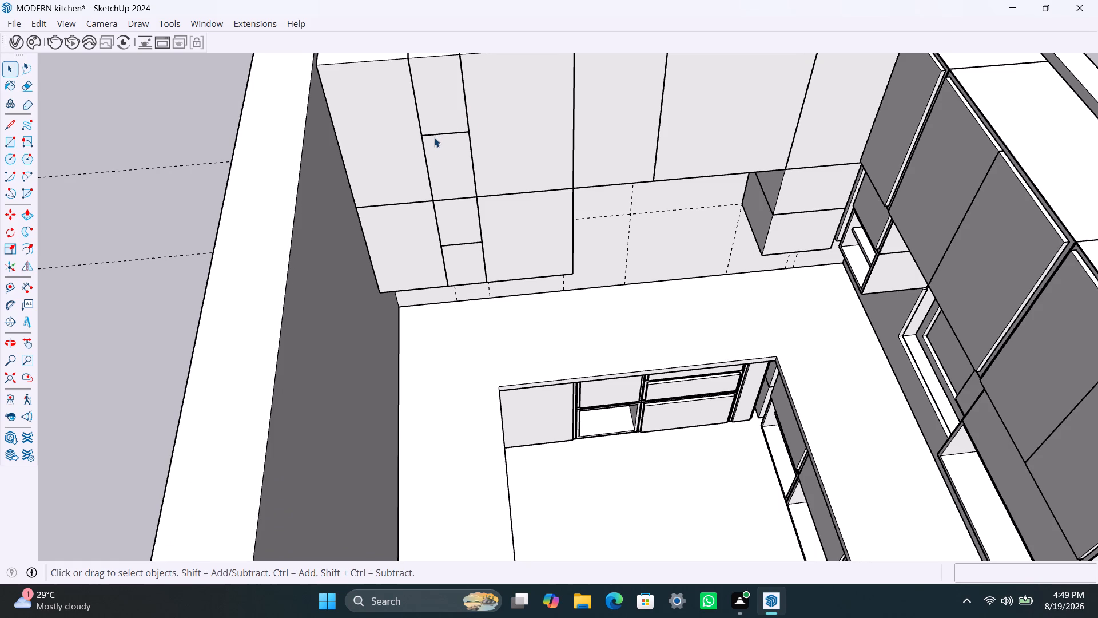
pyautogui.moveTo(429, 140); pyautogui.dragTo(389, 152, button='middle')
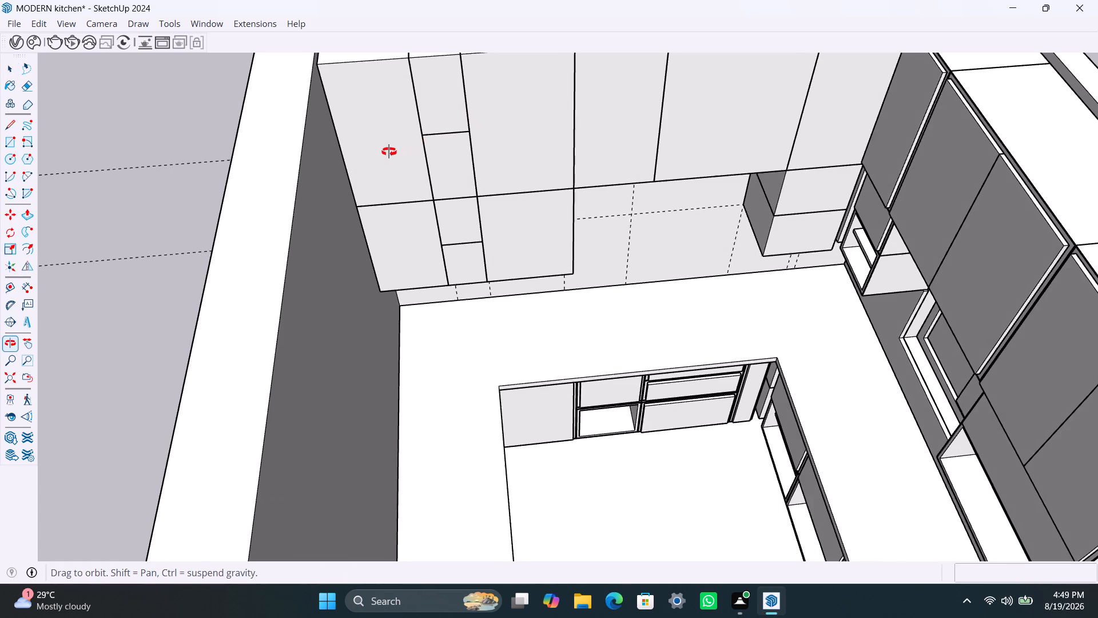
pyautogui.moveTo(389, 152); pyautogui.dragTo(361, 152, button='middle')
pyautogui.scroll(-4, 445, 143)
pyautogui.moveTo(484, 154); pyautogui.dragTo(500, 155, button='middle')
pyautogui.tripleClick(448, 114)
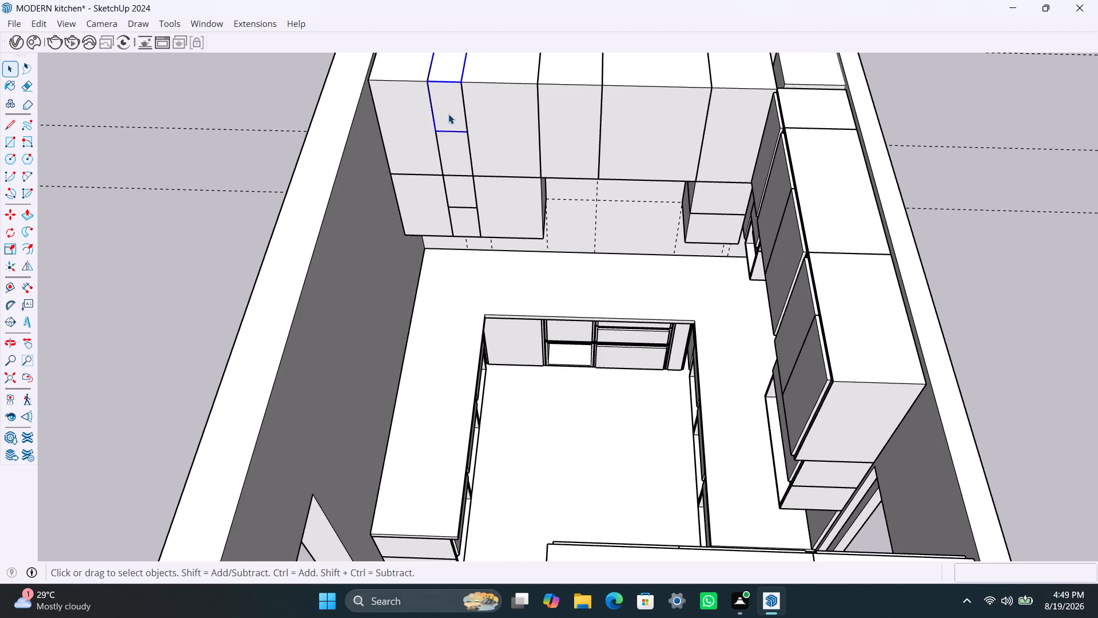
pyautogui.doubleClick(448, 113)
pyautogui.click(441, 112)
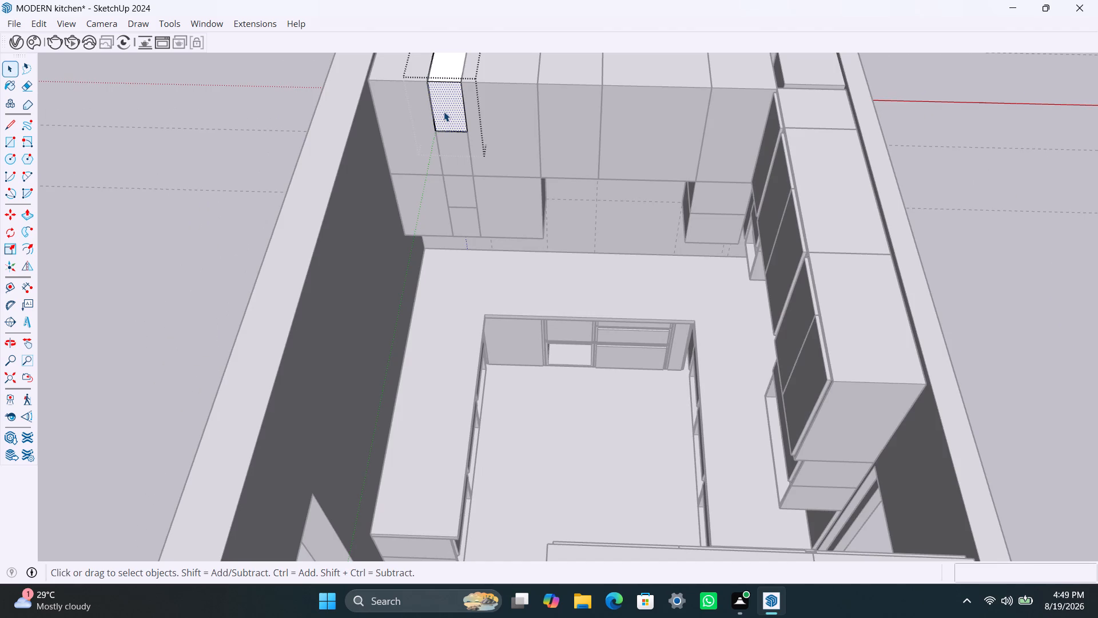
pyautogui.press('f')
pyautogui.click(444, 112)
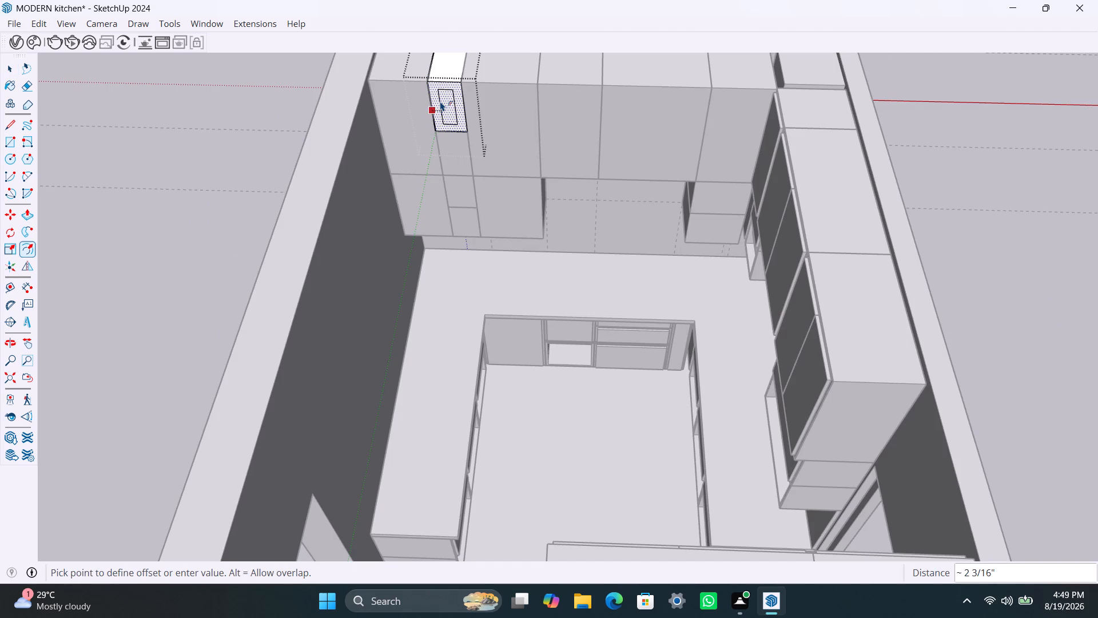
pyautogui.write('2.5MM')
pyautogui.press('Return')
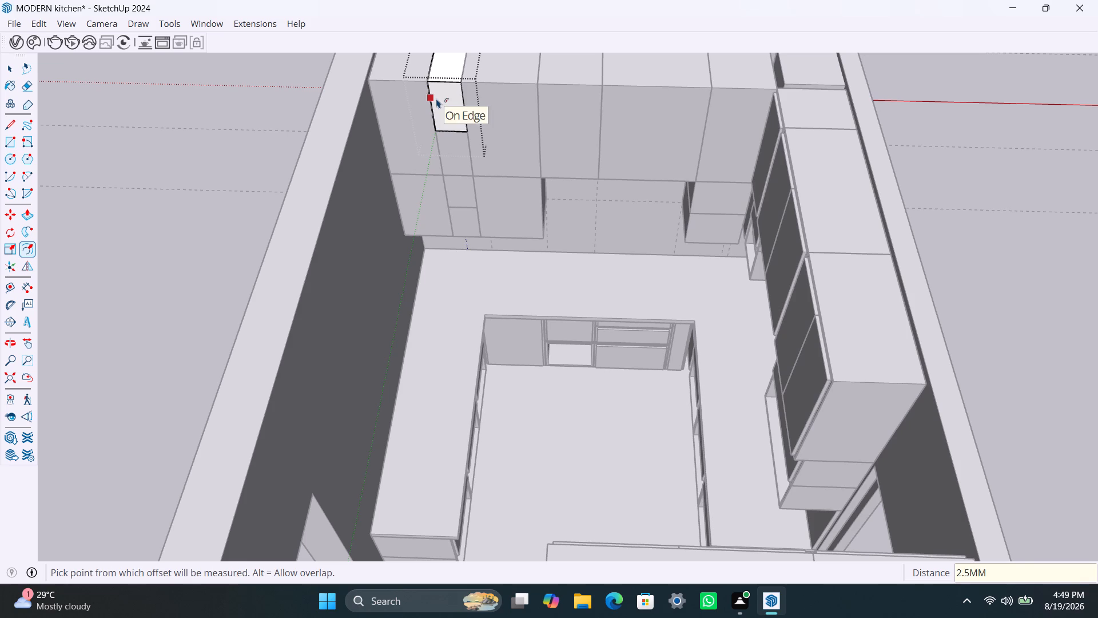
# Offset the box's inner front face inward by another 18 mm to outline the frame.
pyautogui.click(436, 98)
pyautogui.write('18MM')
pyautogui.press('Return')
pyautogui.press('space')
# Delete the thin 2.5 mm outer strip around the box's front frame.
pyautogui.scroll(12, 420, 93)
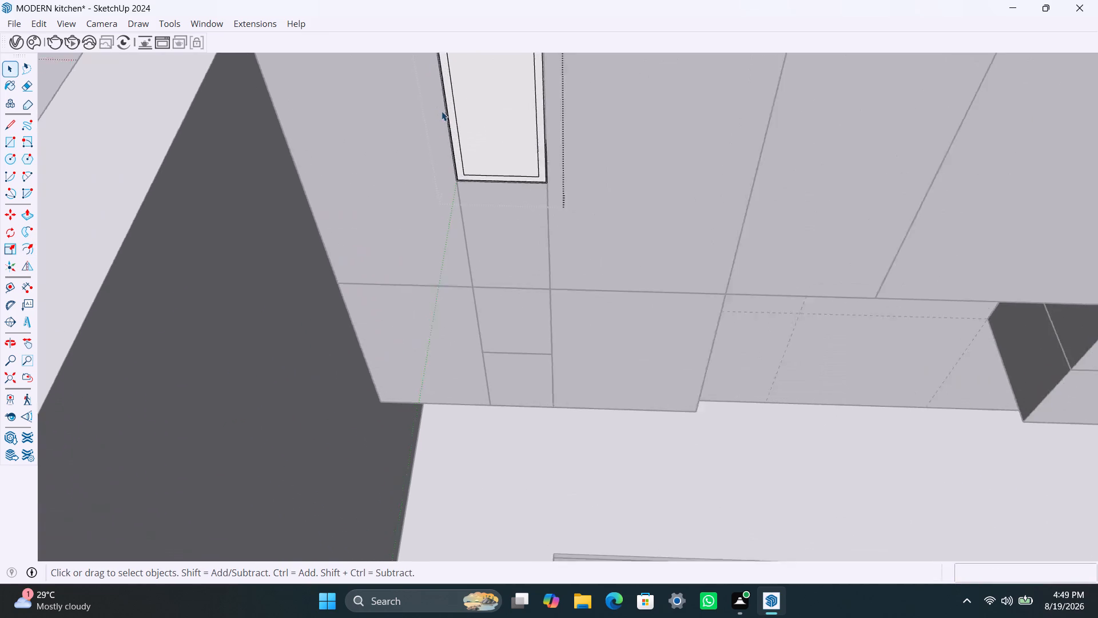
pyautogui.scroll(10, 441, 111)
pyautogui.click(451, 110)
pyautogui.scroll(7, 452, 110)
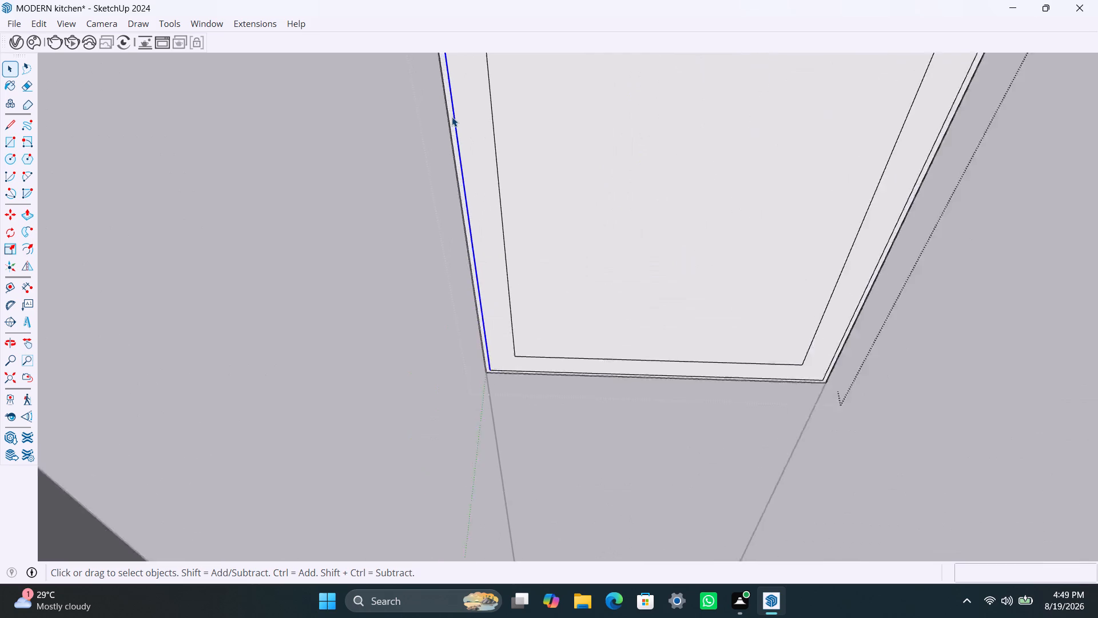
pyautogui.scroll(2, 452, 117)
pyautogui.click(452, 116)
pyautogui.press('Delete')
# Push the box's inner front panel in 300 mm to form an open compartment.
pyautogui.scroll(-11, 552, 161)
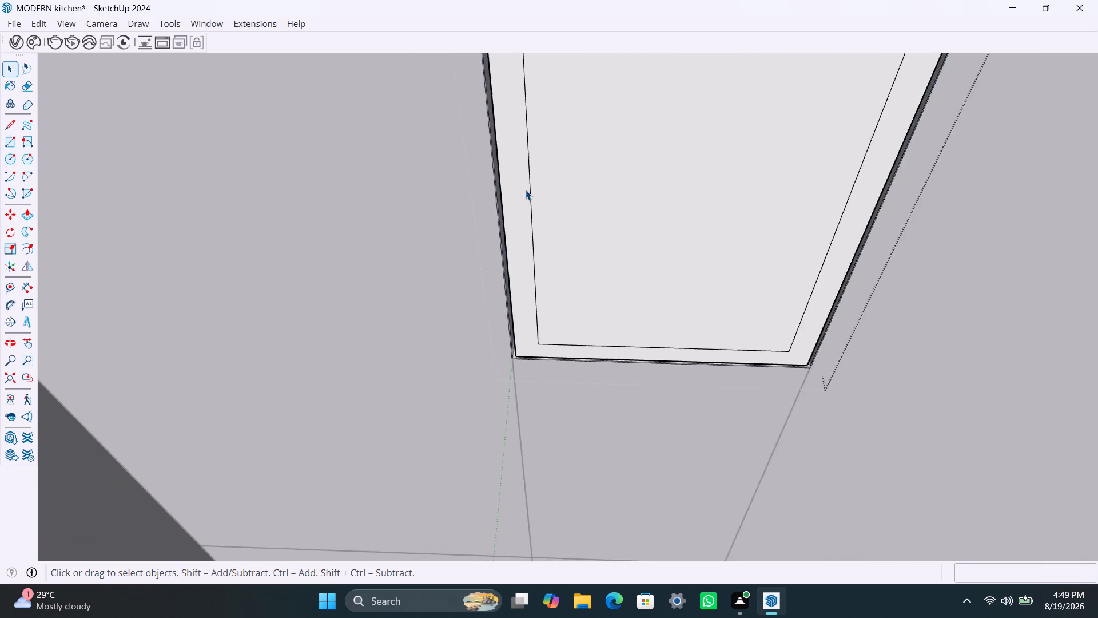
pyautogui.scroll(-3, 526, 190)
pyautogui.click(626, 139)
pyautogui.press('p')
pyautogui.click(605, 175)
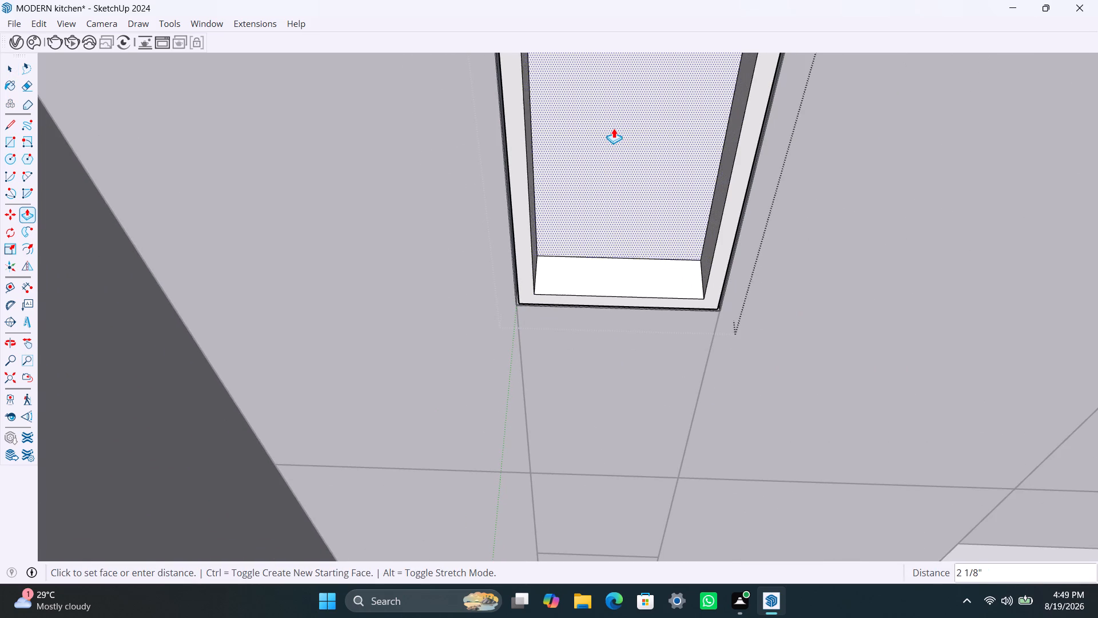
pyautogui.write('300MM')
pyautogui.press('Return')
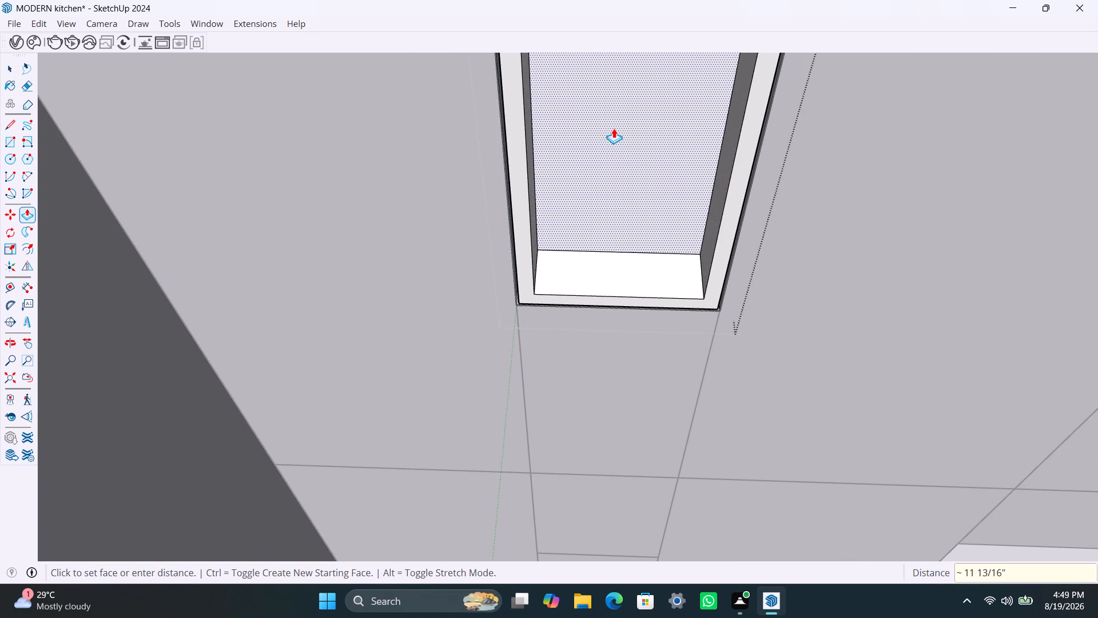
pyautogui.press('space')
# Copy the compartment's bottom face up about 6 11/16" as a middle shelf.
pyautogui.scroll(-14, 605, 138)
pyautogui.keyDown('shift'); pyautogui.moveTo(568, 224); pyautogui.dragTo(470, 225, button='middle'); pyautogui.keyUp('shift')
pyautogui.scroll(3, 494, 231)
pyautogui.click(499, 220)
pyautogui.click(502, 222)
pyautogui.click(502, 224)
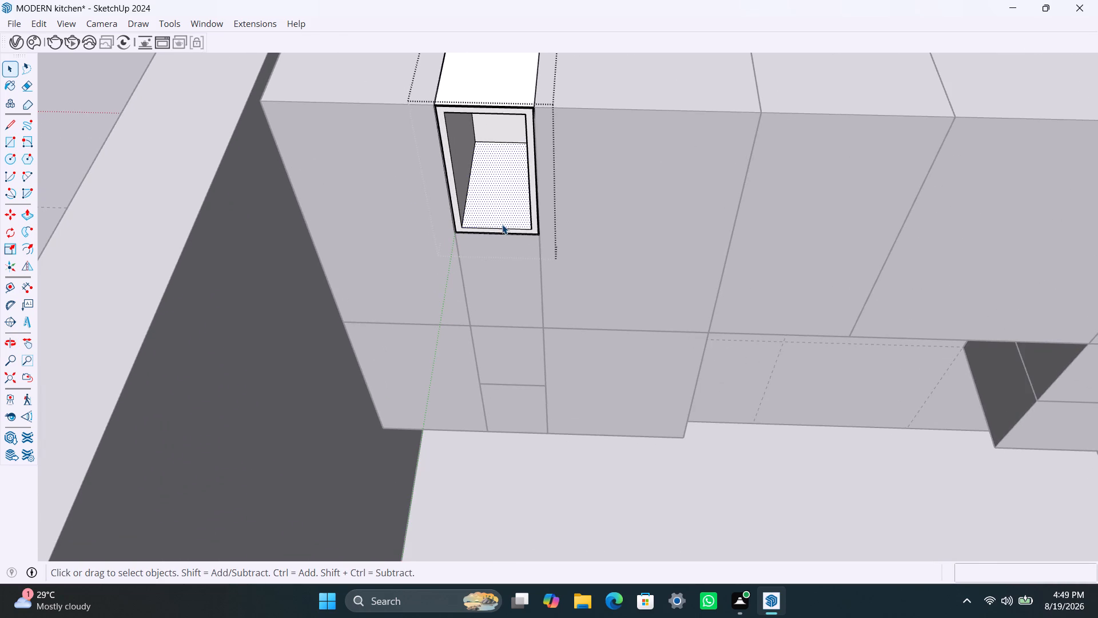
pyautogui.click(502, 224)
pyautogui.press('m')
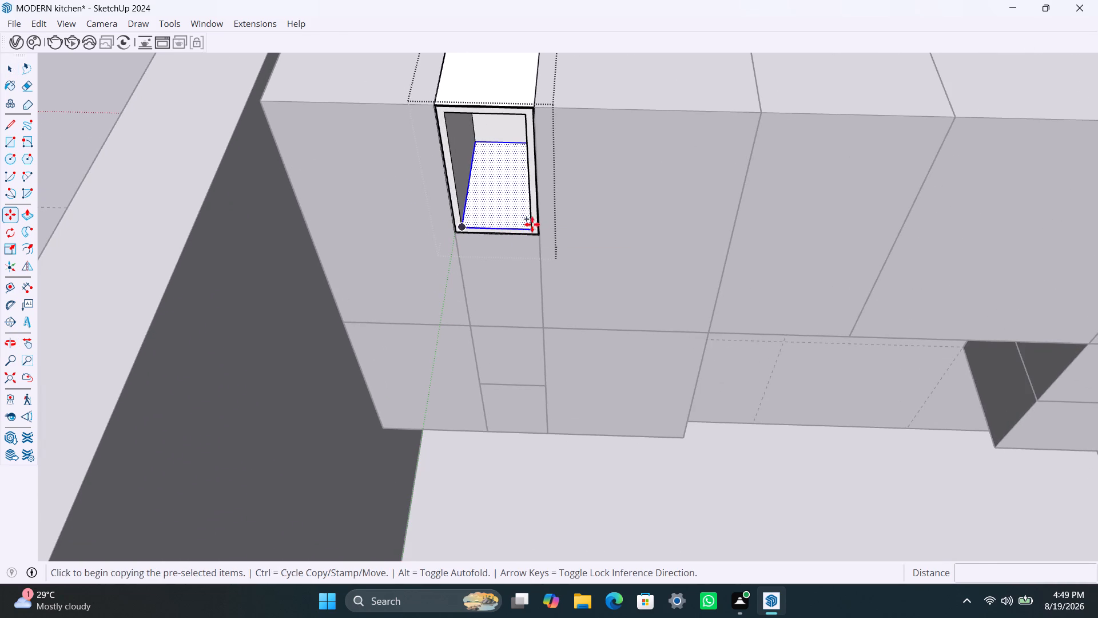
pyautogui.click(531, 228)
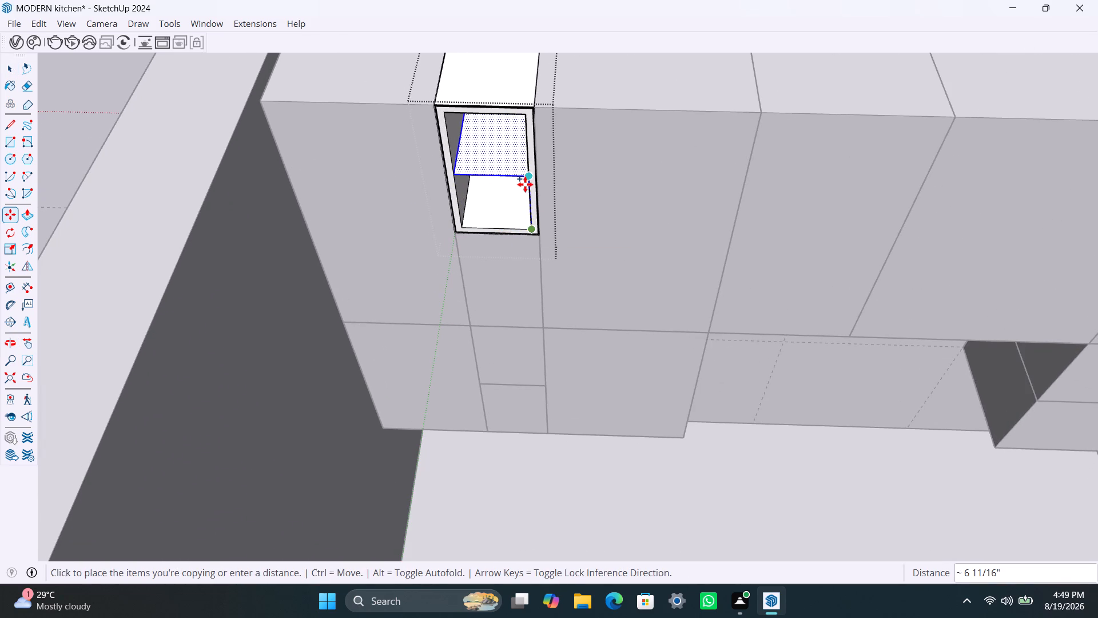
pyautogui.click(525, 184)
pyautogui.press('space')
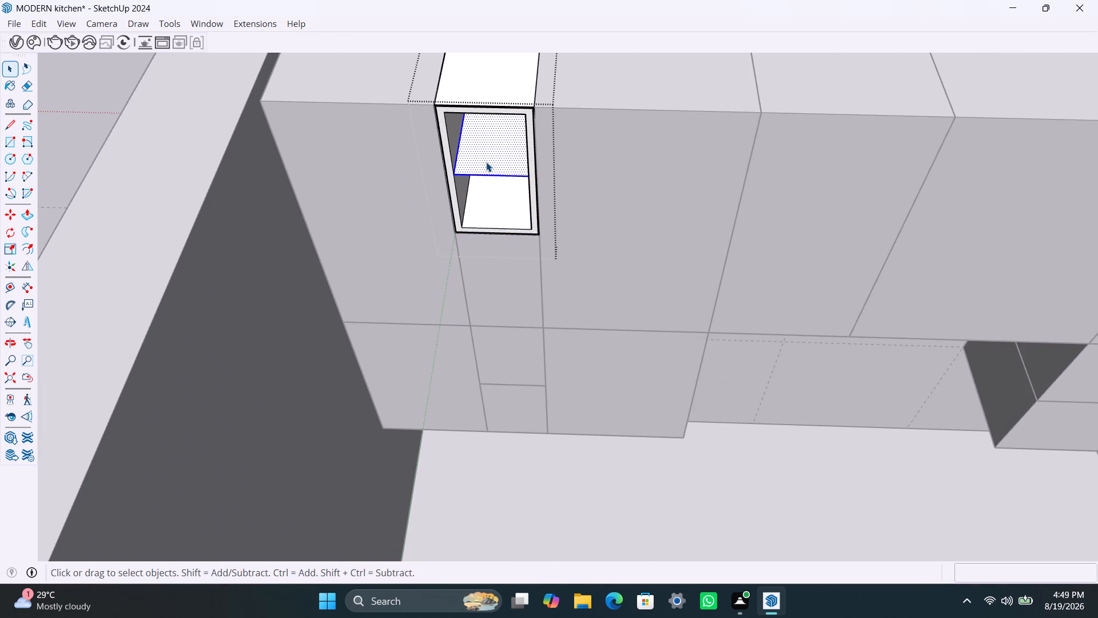
# Make the copied shelf face a group.
pyautogui.rightClick(486, 162)
pyautogui.click(524, 296)
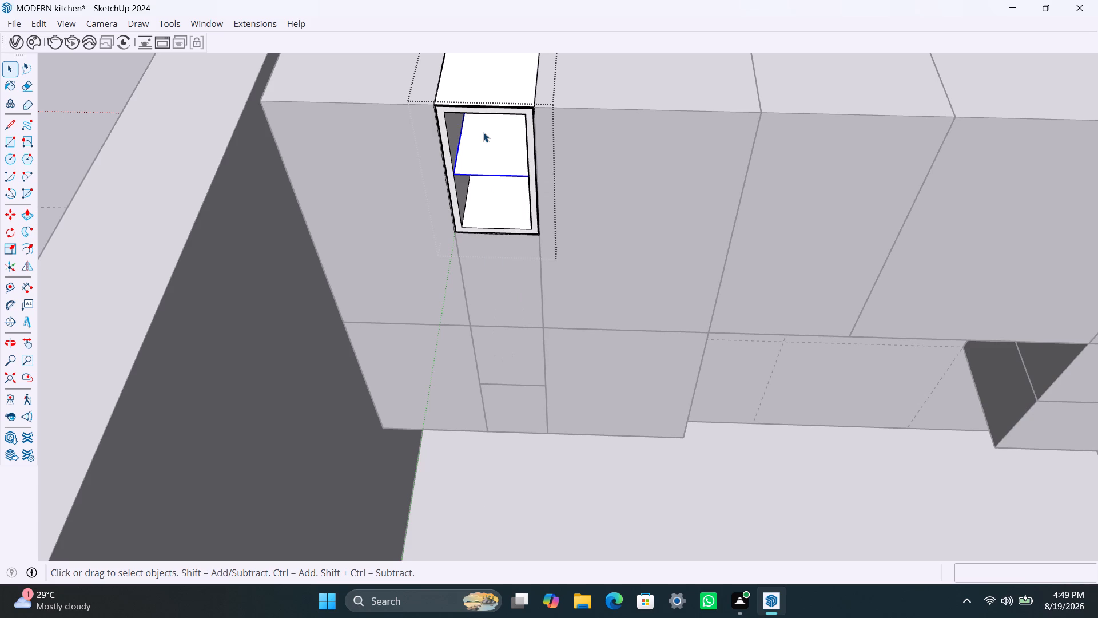
# Open the shelf group in the top compartment and extrude its face upward 9 mm.
pyautogui.doubleClick(486, 135)
pyautogui.click(493, 144)
pyautogui.press('p')
pyautogui.click(493, 145)
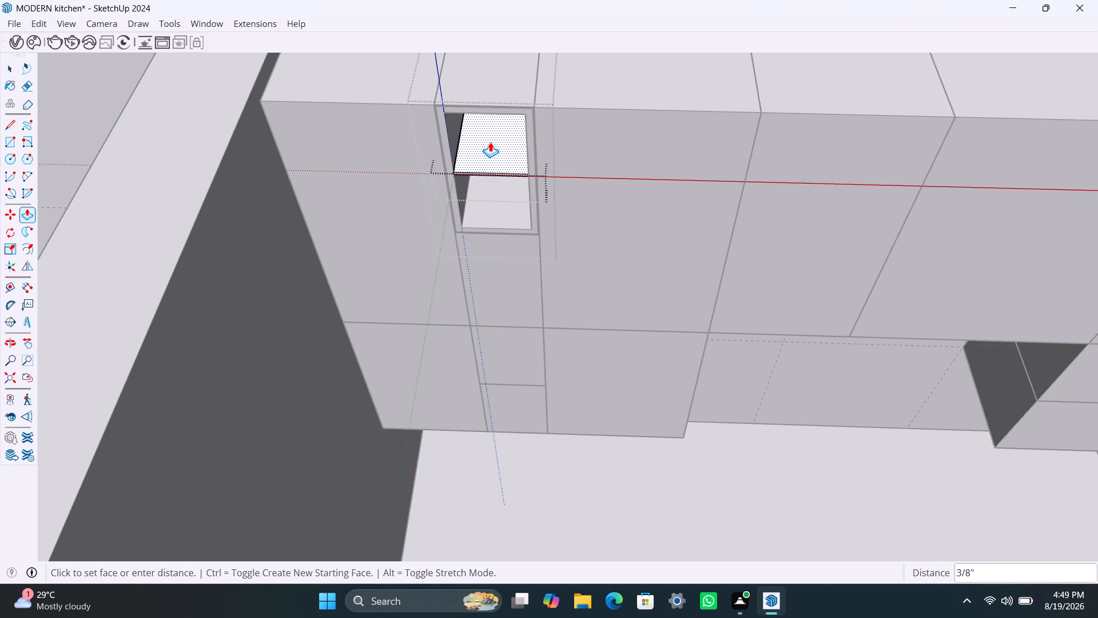
pyautogui.press('9')
pyautogui.write('MM')
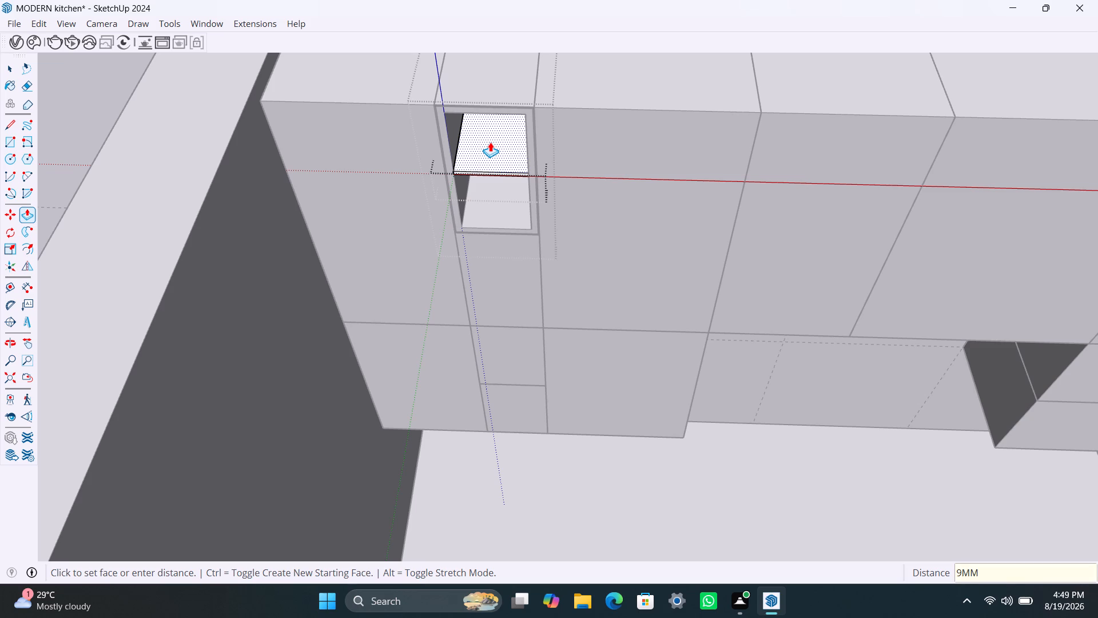
pyautogui.press('Return')
# Extrude the middle shelf's underside downward 9 mm.
pyautogui.moveTo(478, 175); pyautogui.dragTo(498, 121, button='middle')
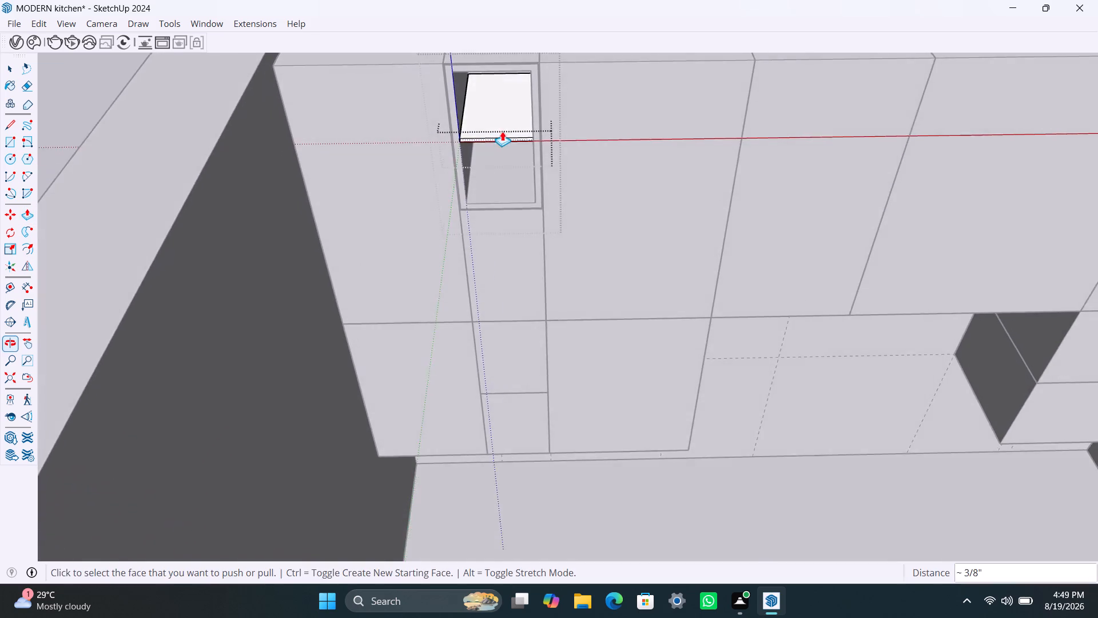
pyautogui.scroll(5, 510, 137)
pyautogui.moveTo(508, 179); pyautogui.dragTo(483, 70, button='middle')
pyautogui.scroll(-3, 485, 87)
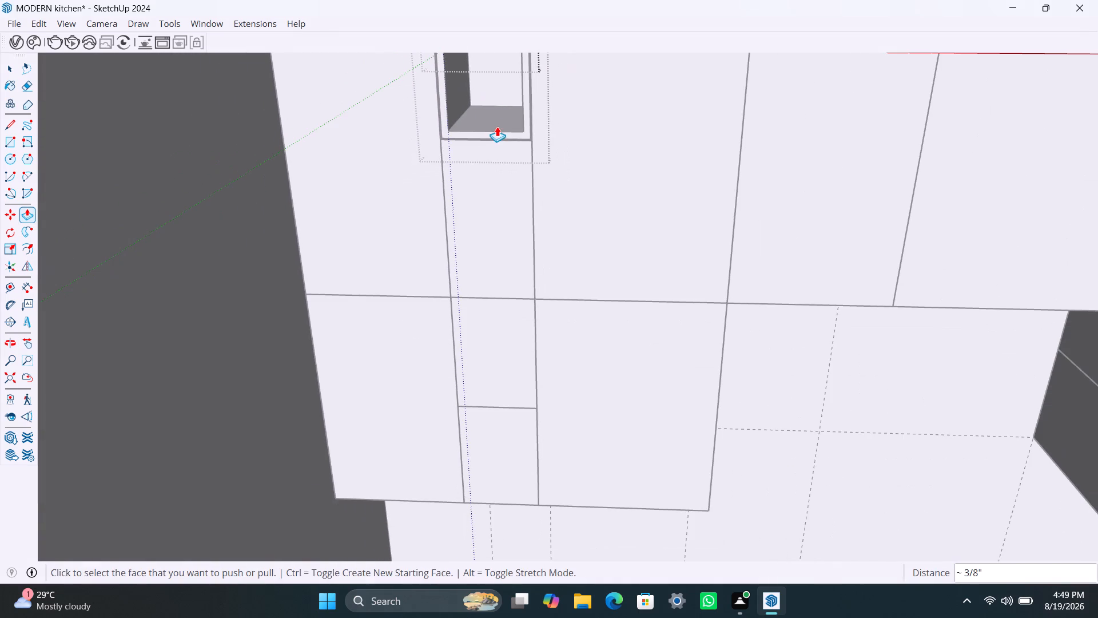
pyautogui.moveTo(497, 126); pyautogui.dragTo(442, 233, button='middle')
pyautogui.scroll(4, 444, 194)
pyautogui.moveTo(440, 148); pyautogui.dragTo(444, 78, button='middle')
pyautogui.scroll(2, 441, 92)
pyautogui.click(442, 90)
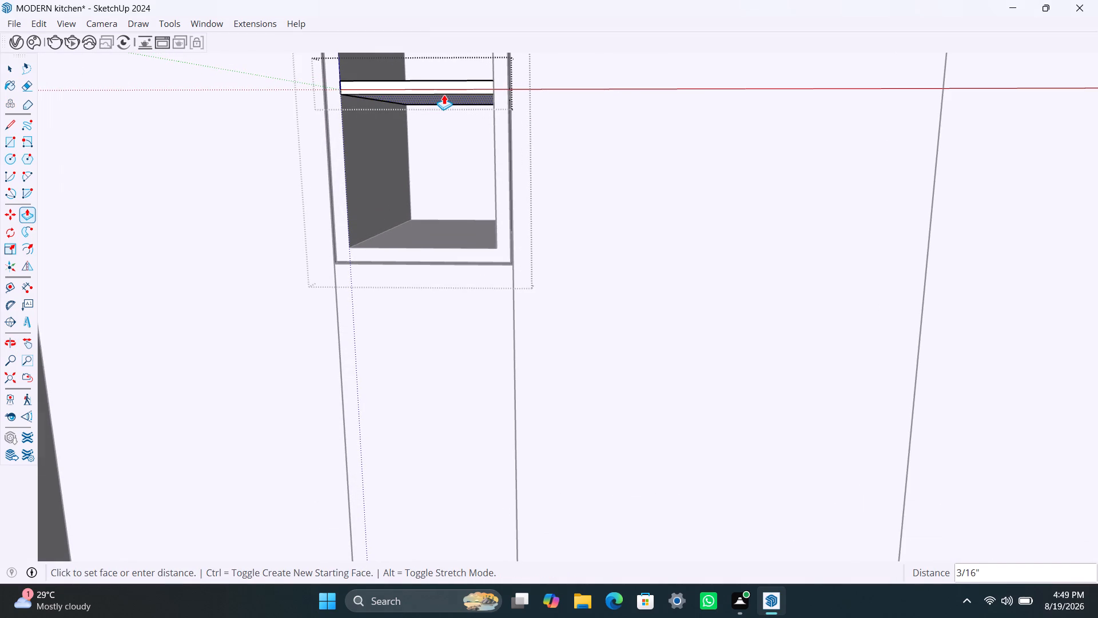
pyautogui.write('9MM')
pyautogui.press('Return')
# Push the middle shelf's front face back 1" from the compartment's front frame.
pyautogui.press('space')
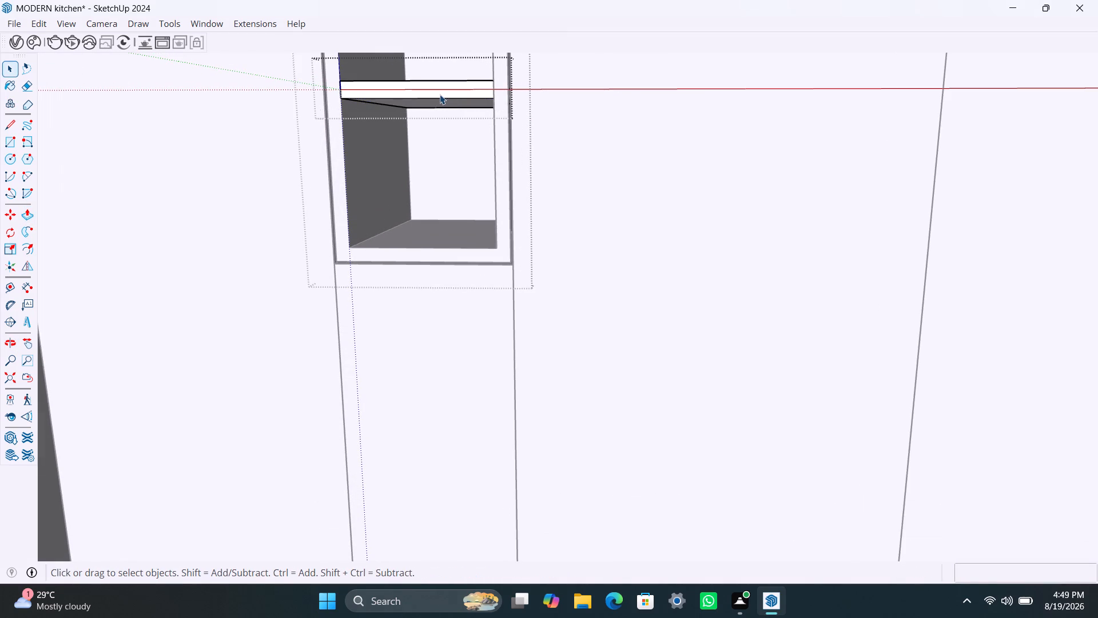
pyautogui.click(432, 92)
pyautogui.press('p')
pyautogui.click(432, 92)
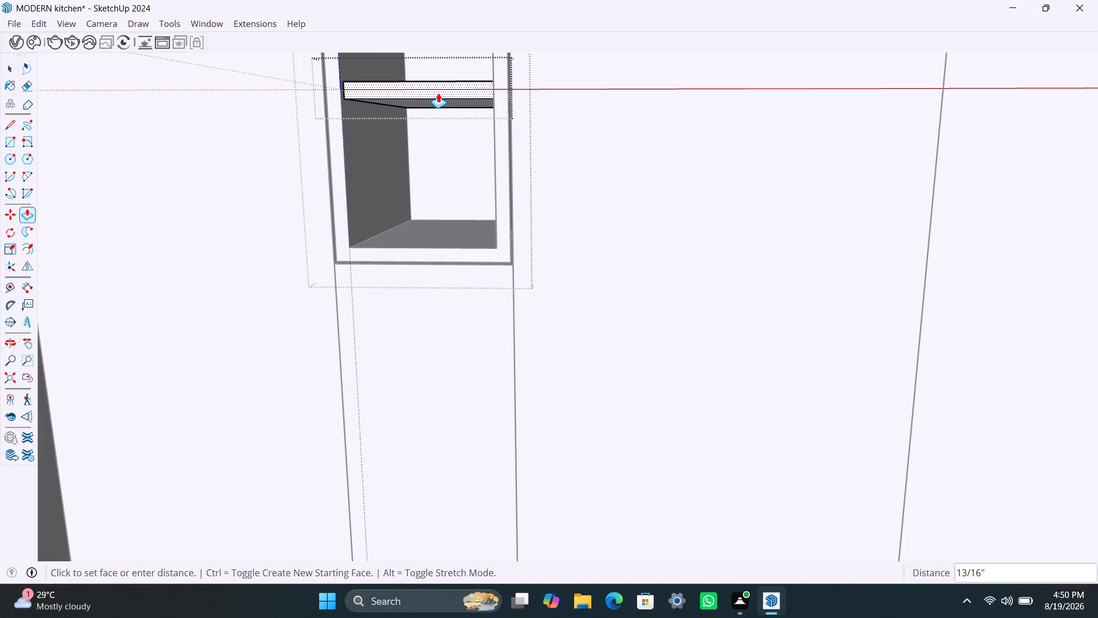
pyautogui.write('1"')
pyautogui.press('Return')
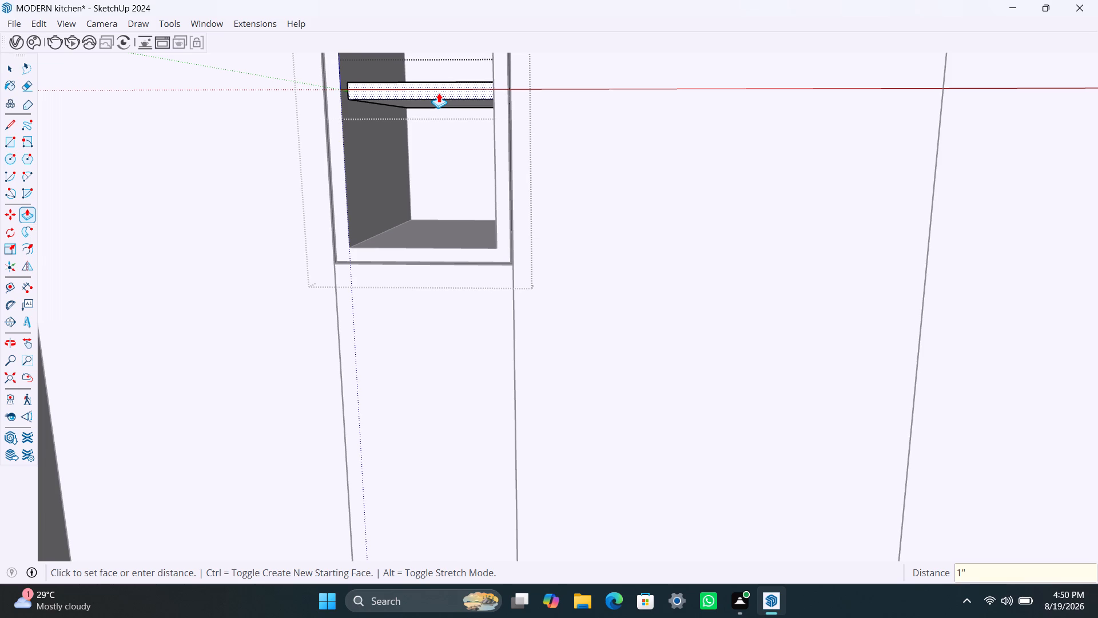
pyautogui.press('space')
# Delete the leftover edges between the shelf front and the frame on both side walls, and leave the group.
pyautogui.scroll(3, 361, 101)
pyautogui.click(341, 89)
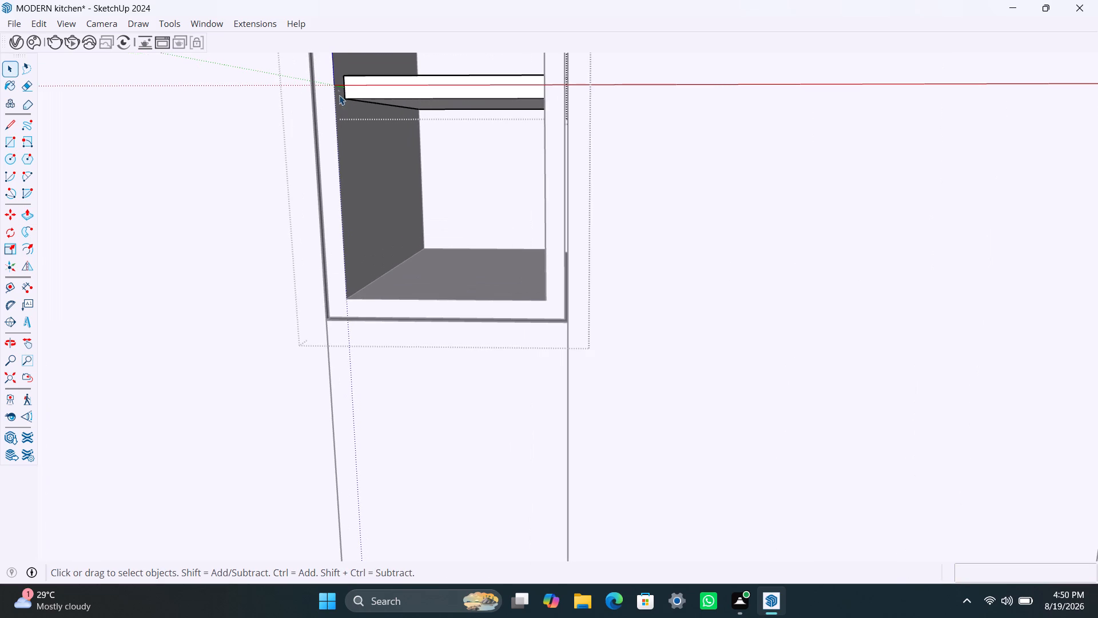
pyautogui.scroll(2, 348, 106)
pyautogui.moveTo(374, 151); pyautogui.dragTo(376, 201, button='middle')
pyautogui.scroll(2, 334, 119)
pyautogui.click(334, 97)
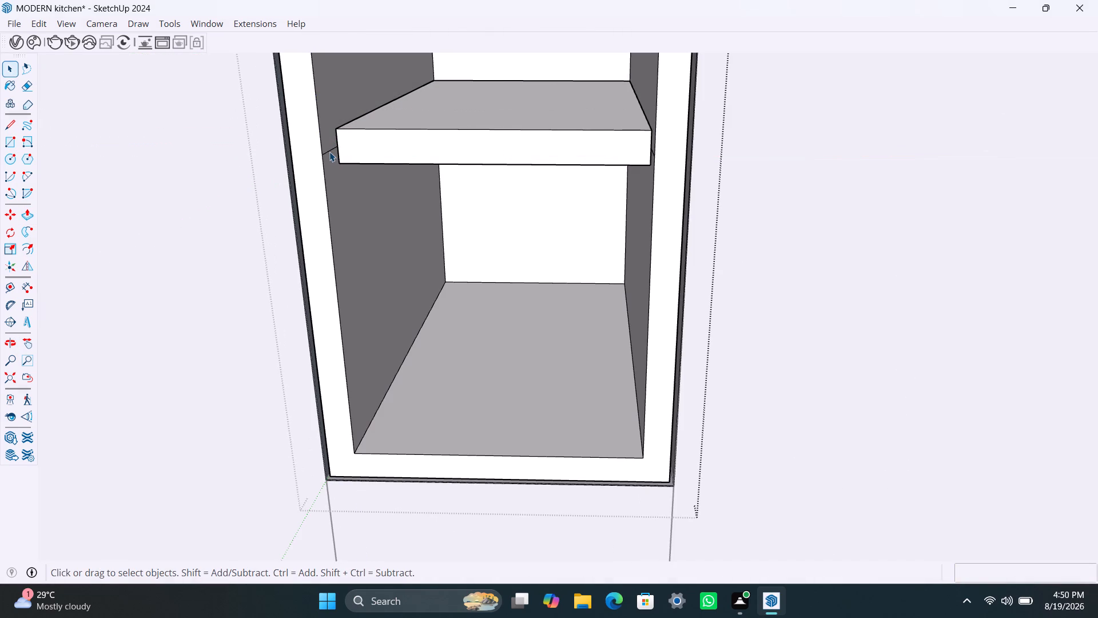
pyautogui.click(329, 152)
pyautogui.press('Delete')
pyautogui.scroll(-4, 367, 183)
pyautogui.moveTo(360, 202); pyautogui.dragTo(365, 205, button='middle')
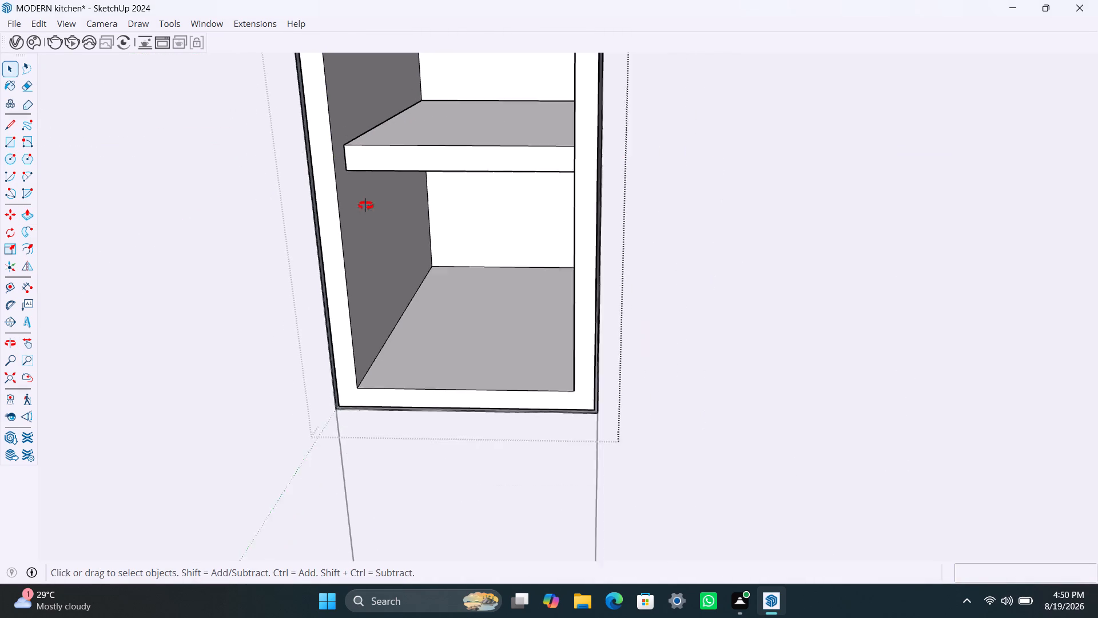
pyautogui.moveTo(365, 205); pyautogui.dragTo(470, 223, button='middle')
pyautogui.scroll(3, 726, 213)
pyautogui.click(714, 192)
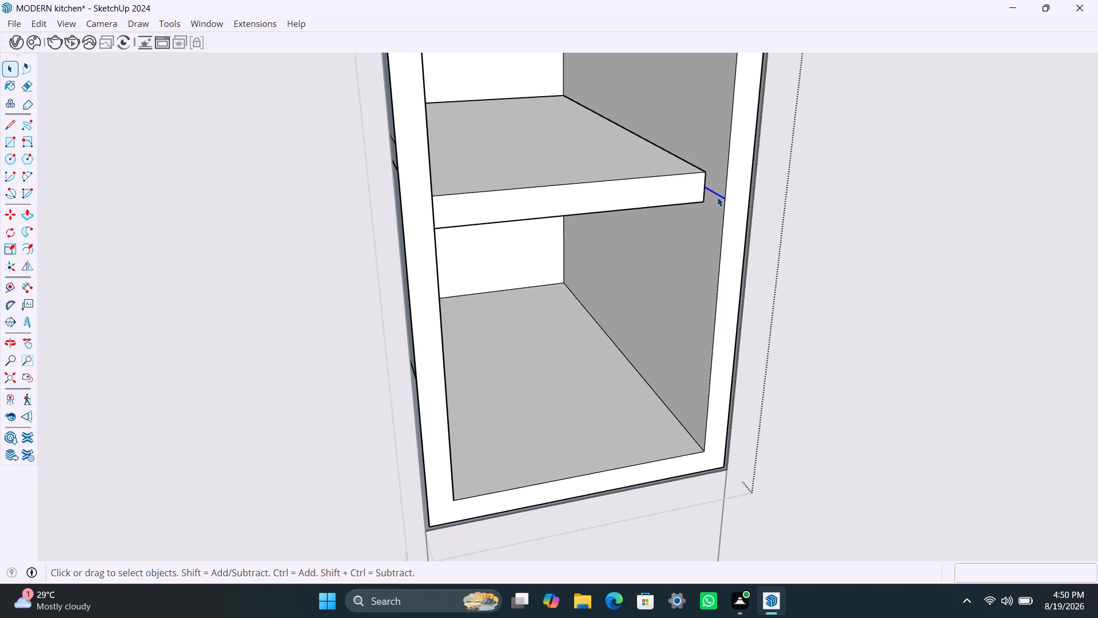
pyautogui.press('Delete')
pyautogui.scroll(-12, 600, 275)
pyautogui.moveTo(563, 274); pyautogui.dragTo(515, 266, button='middle')
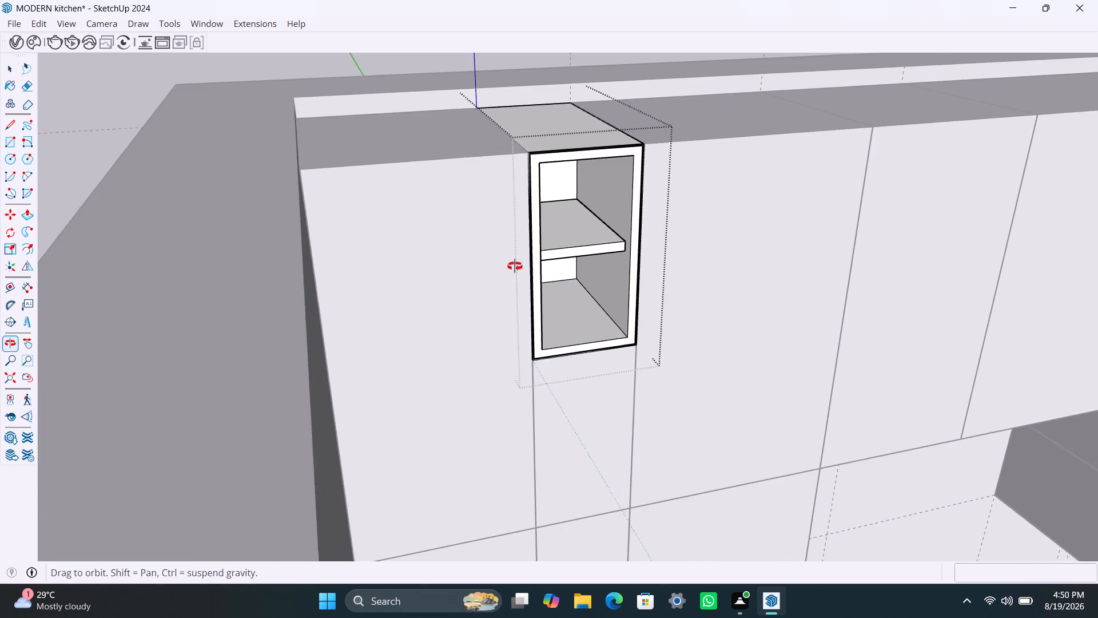
pyautogui.moveTo(515, 266); pyautogui.dragTo(508, 264, button='middle')
pyautogui.click(777, 242)
# Delete the plain box directly below the shelved compartment in the narrow column.
pyautogui.scroll(-3, 614, 247)
pyautogui.moveTo(586, 249); pyautogui.dragTo(560, 241, button='middle')
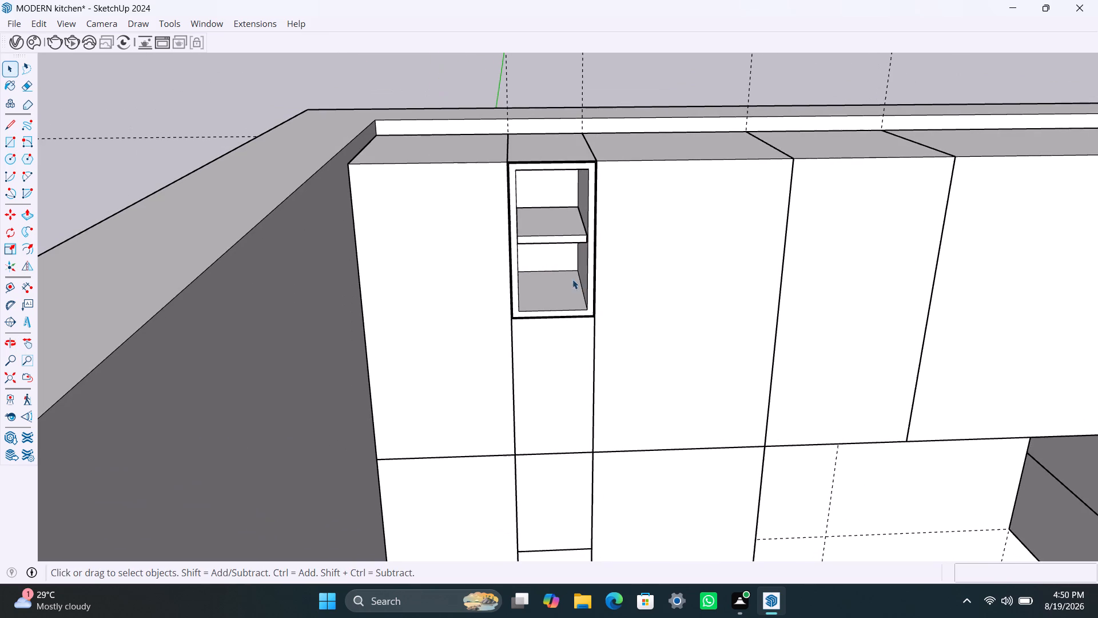
pyautogui.click(574, 373)
pyautogui.click(551, 236)
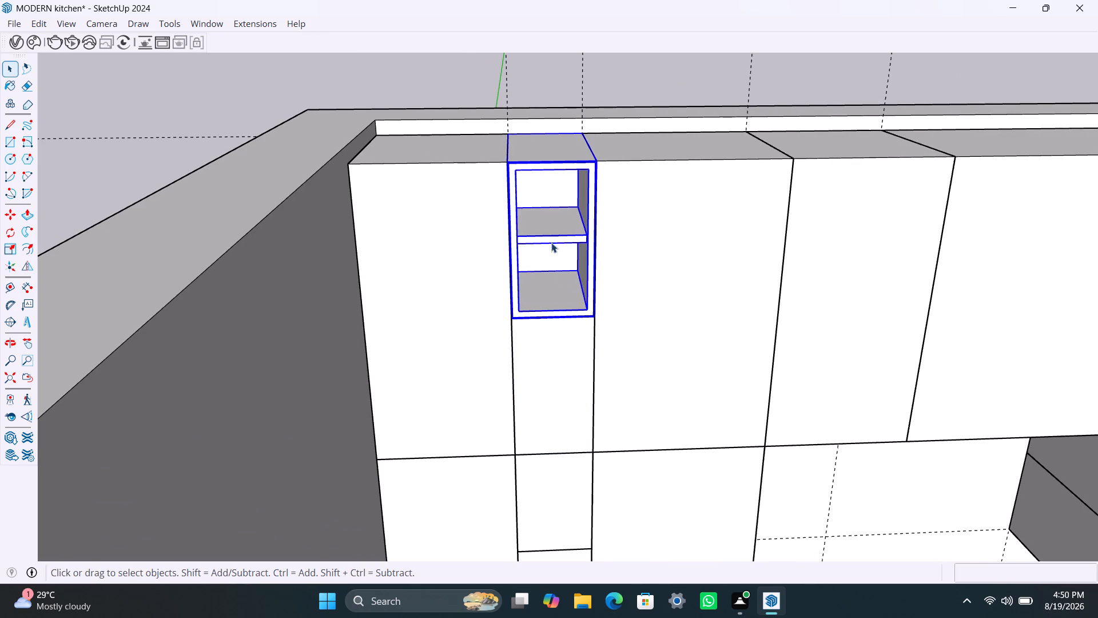
pyautogui.click(555, 355)
pyautogui.press('Delete')
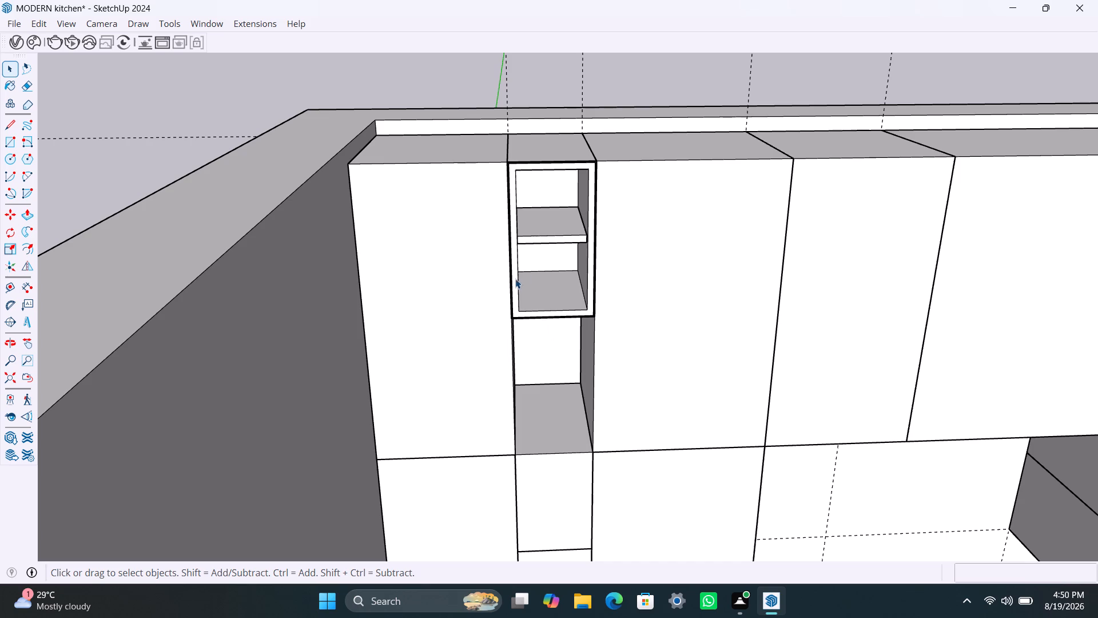
# Copy the shelved compartment straight down into the emptied space directly beneath it.
pyautogui.click(515, 280)
pyautogui.press('m')
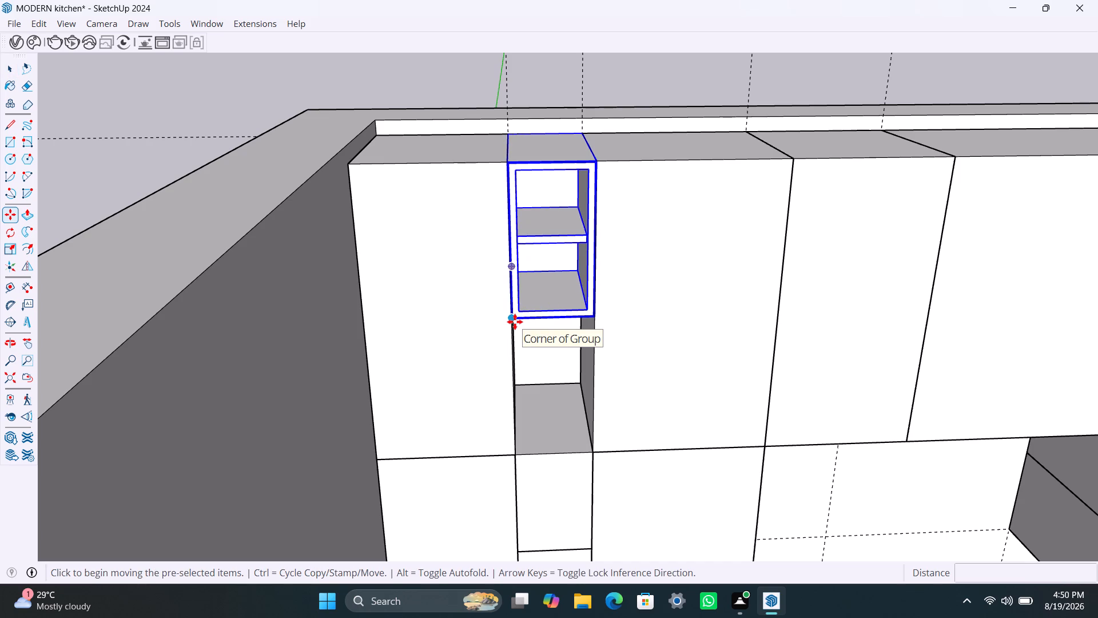
pyautogui.click(516, 323)
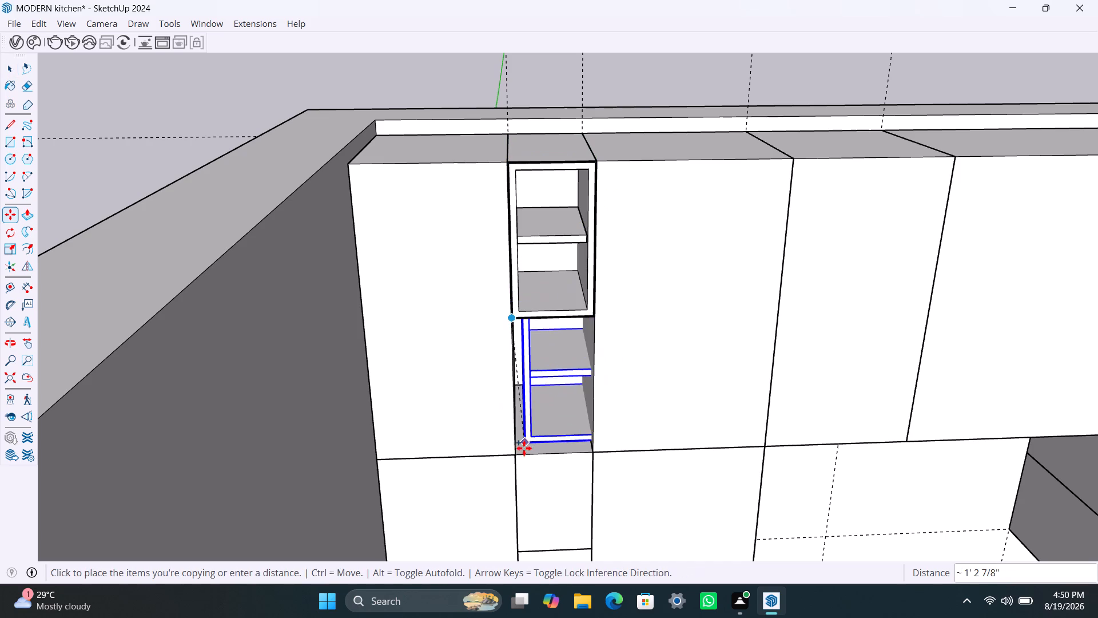
pyautogui.click(518, 452)
pyautogui.press('space')
pyautogui.scroll(3, 626, 361)
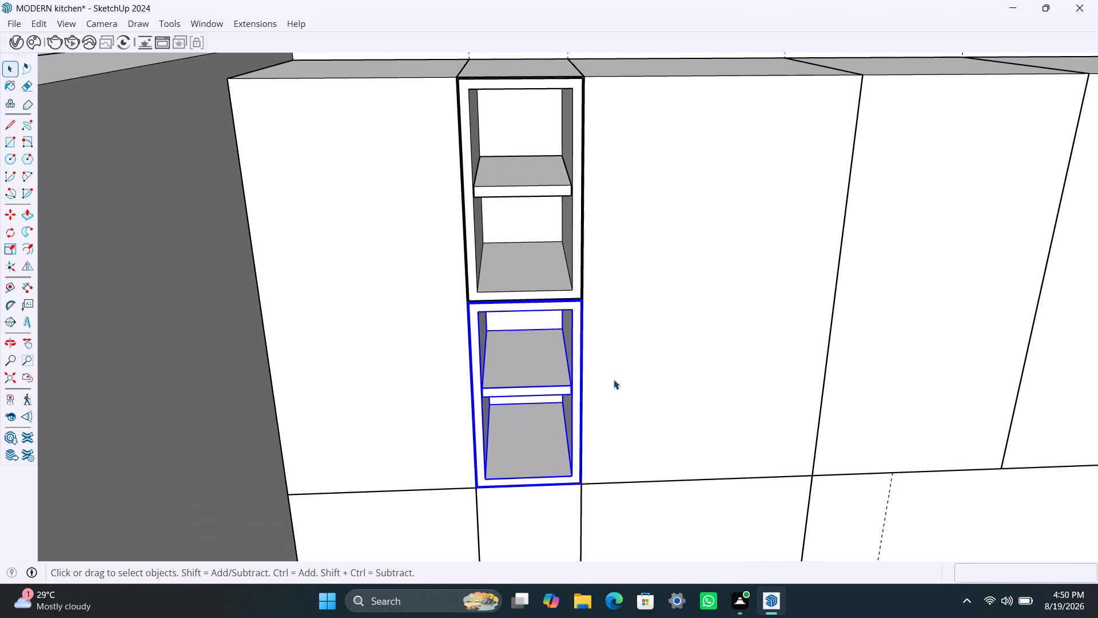
# Offset the front face outline of the box below the second shelved compartment inward 2.5 mm.
pyautogui.scroll(-7, 570, 431)
pyautogui.moveTo(601, 406); pyautogui.dragTo(573, 300, button='middle')
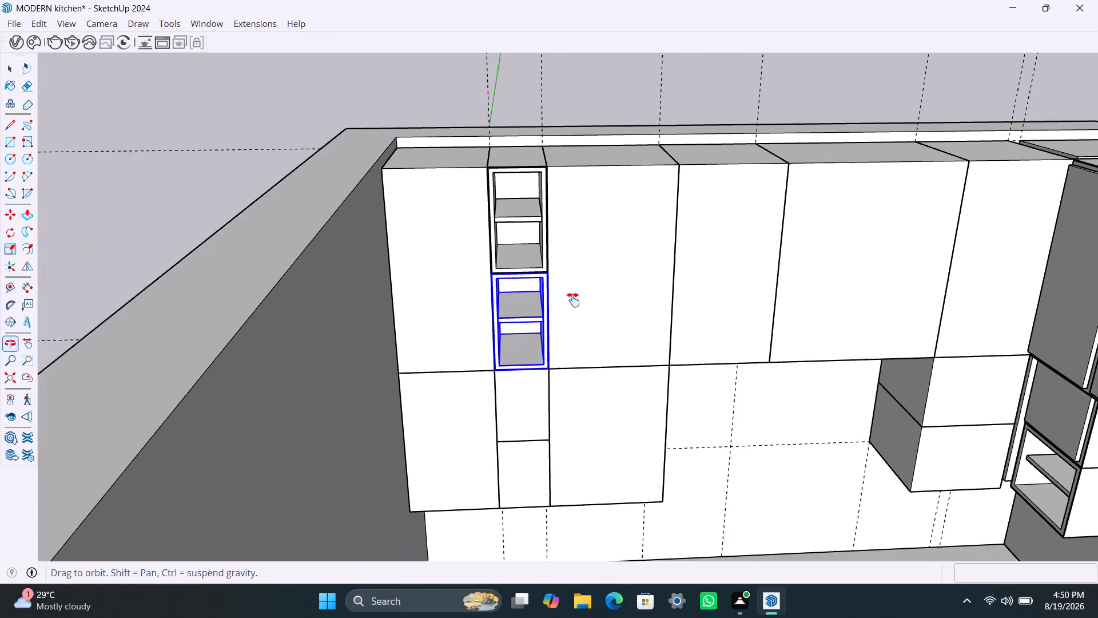
pyautogui.moveTo(573, 300); pyautogui.dragTo(572, 299, button='middle')
pyautogui.scroll(2, 503, 404)
pyautogui.click(510, 389)
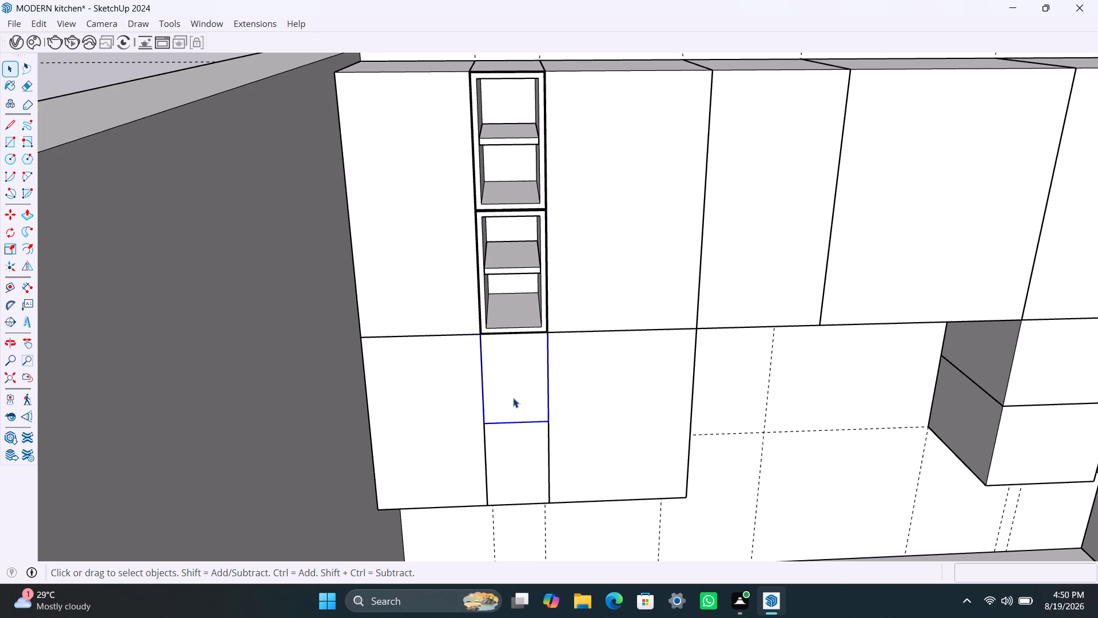
pyautogui.scroll(2, 512, 386)
pyautogui.moveTo(511, 356); pyautogui.dragTo(512, 323, button='middle')
pyautogui.scroll(9, 467, 310)
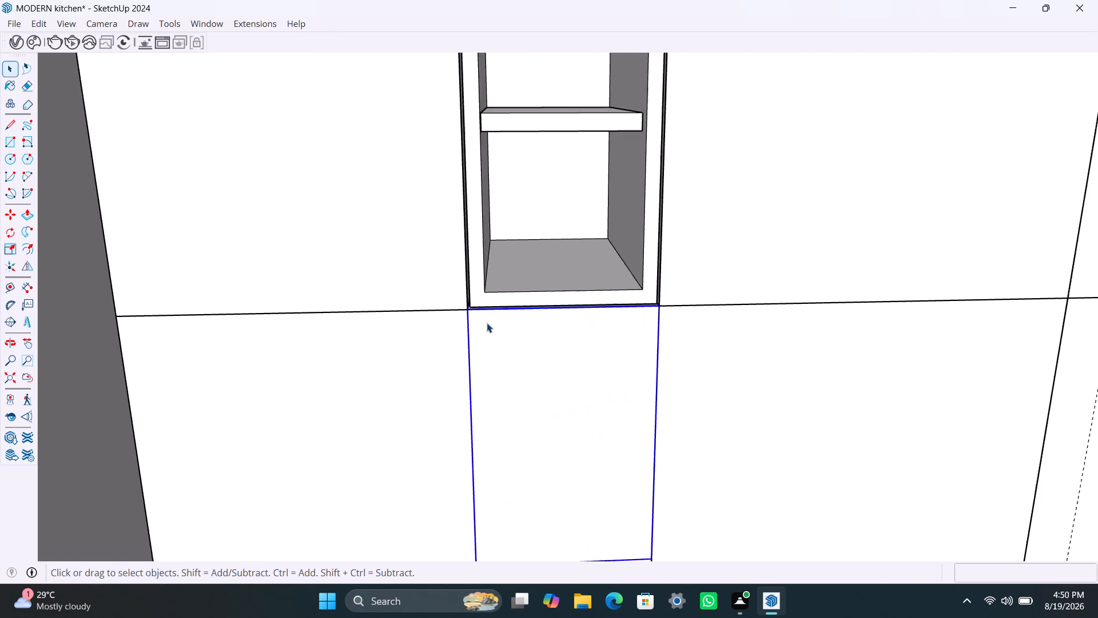
pyautogui.scroll(5, 487, 323)
pyautogui.moveTo(511, 346); pyautogui.dragTo(515, 322, button='middle')
pyautogui.scroll(-9, 512, 425)
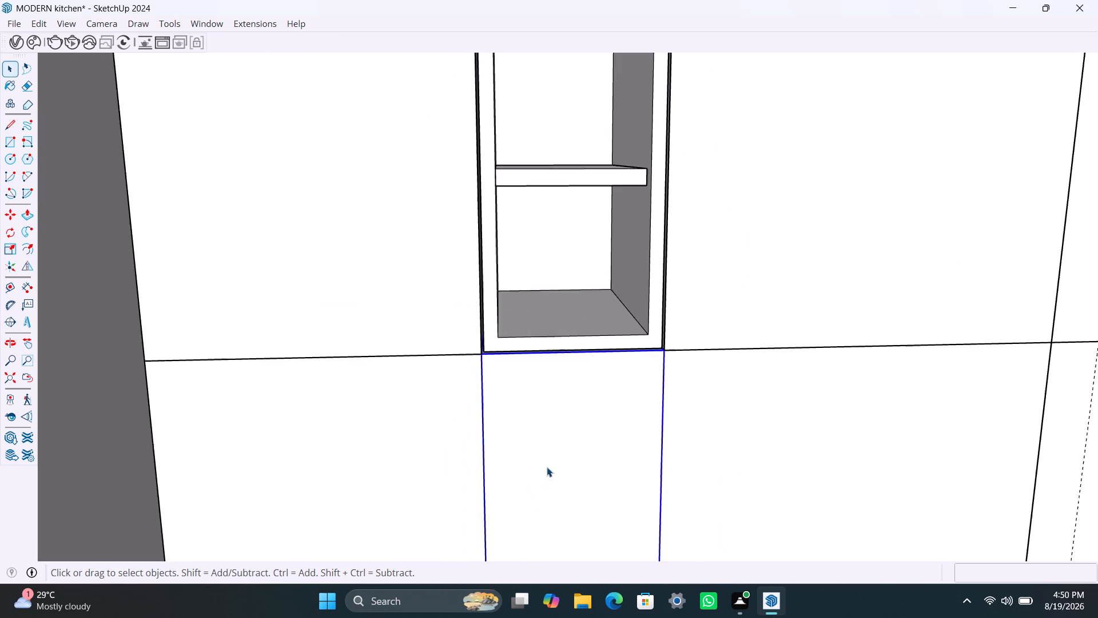
pyautogui.scroll(-9, 547, 467)
pyautogui.moveTo(551, 458); pyautogui.dragTo(545, 406, button='middle')
pyautogui.tripleClick(547, 414)
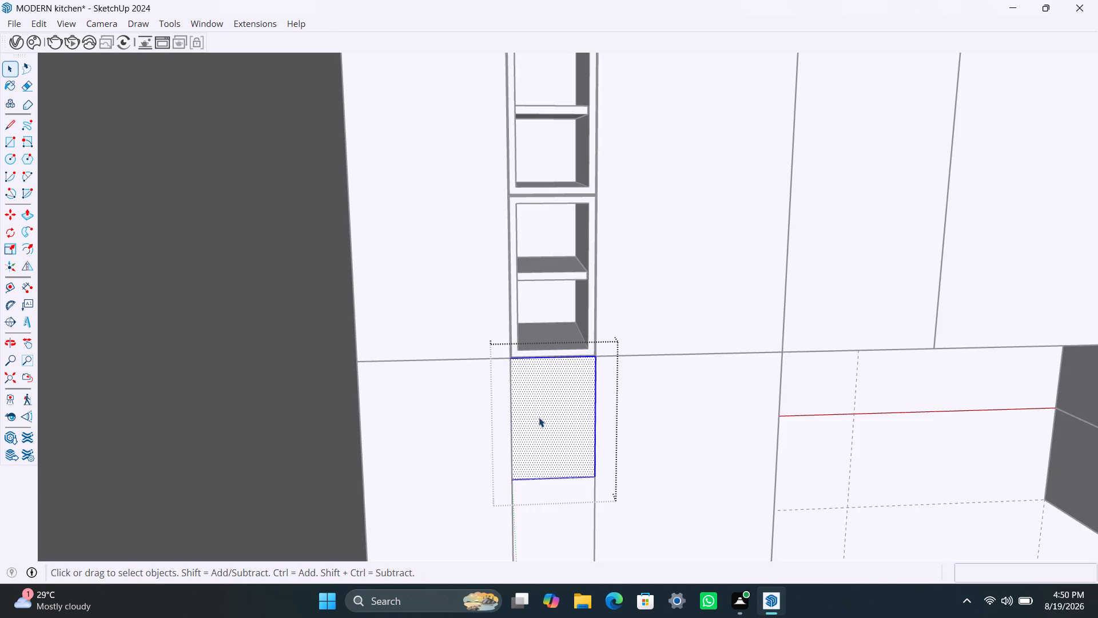
pyautogui.press('f')
pyautogui.click(530, 410)
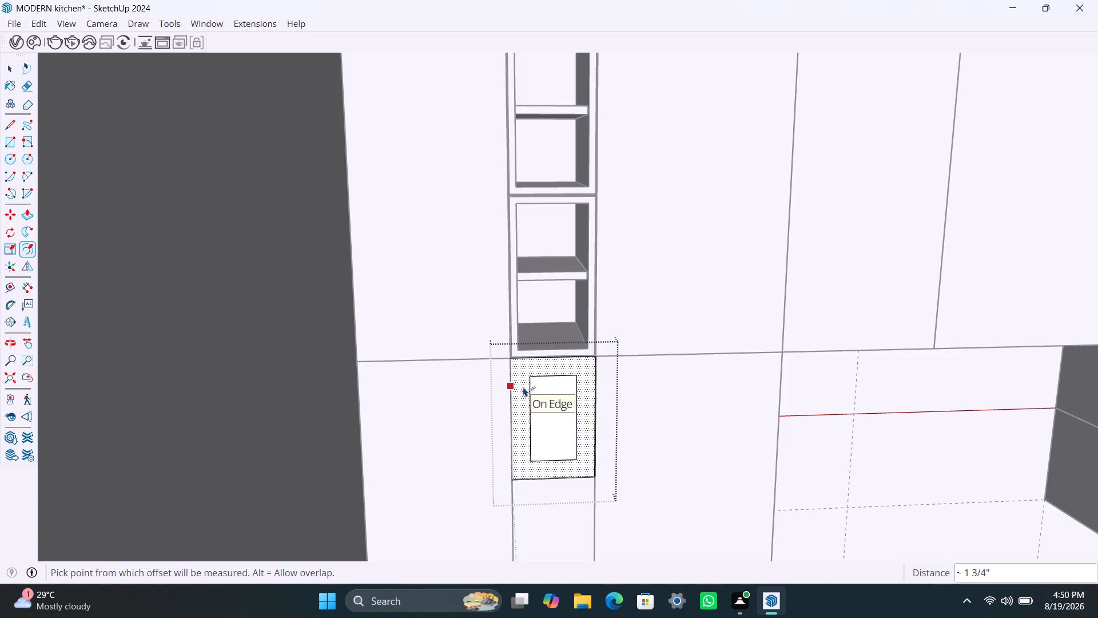
pyautogui.write('2.5')
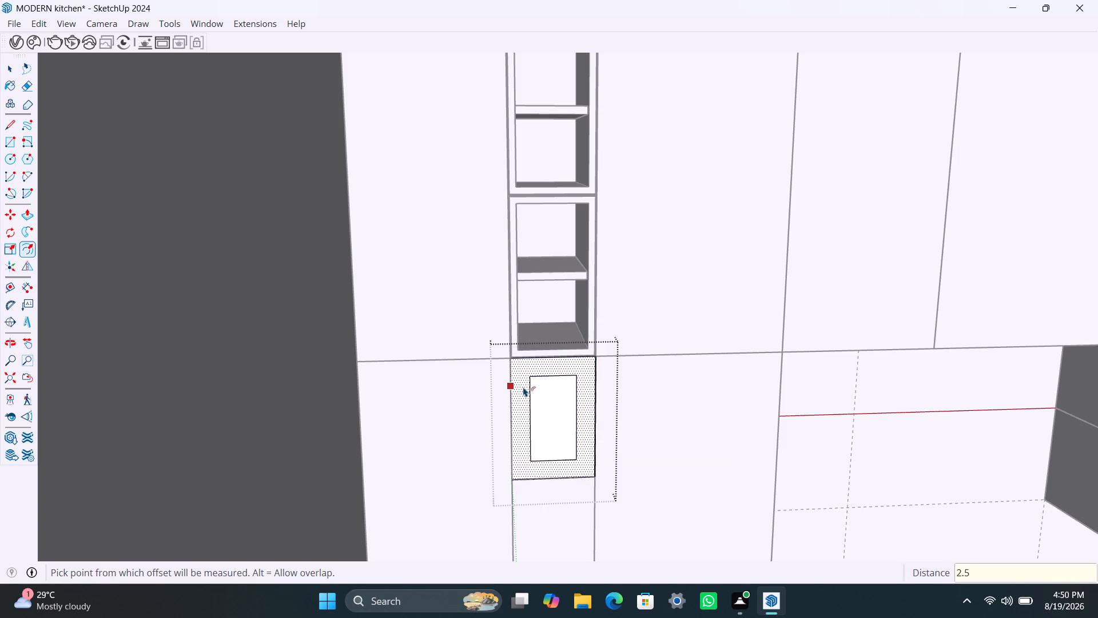
pyautogui.write('MM')
pyautogui.press('Return')
# Offset the box's inner front face inward another 18 mm to form the frame.
pyautogui.click(523, 386)
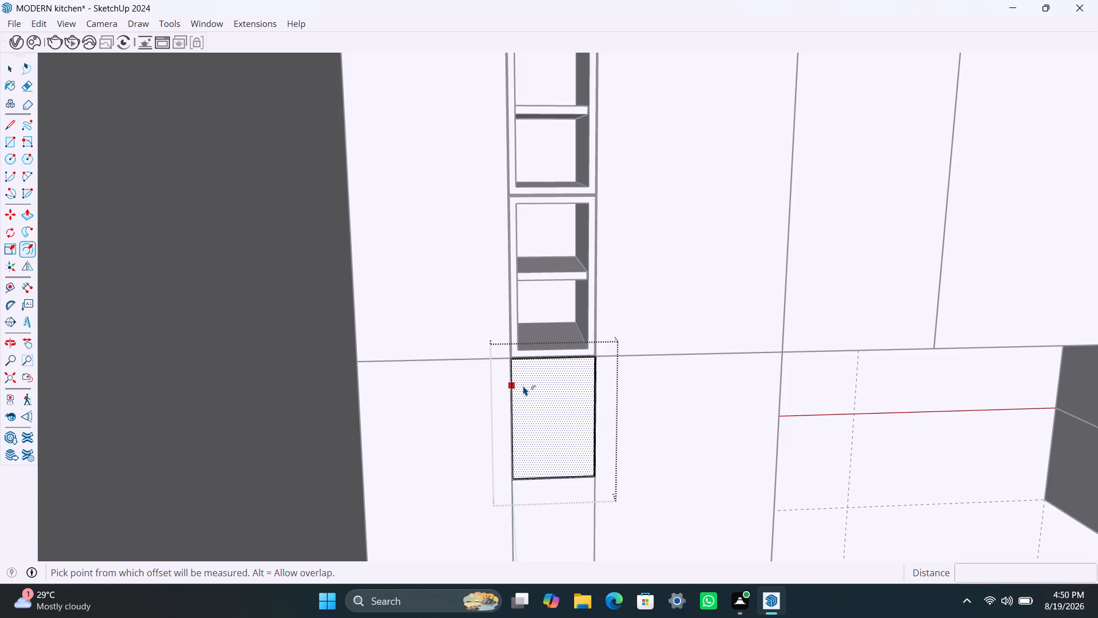
pyautogui.write('18MM')
pyautogui.press('Return')
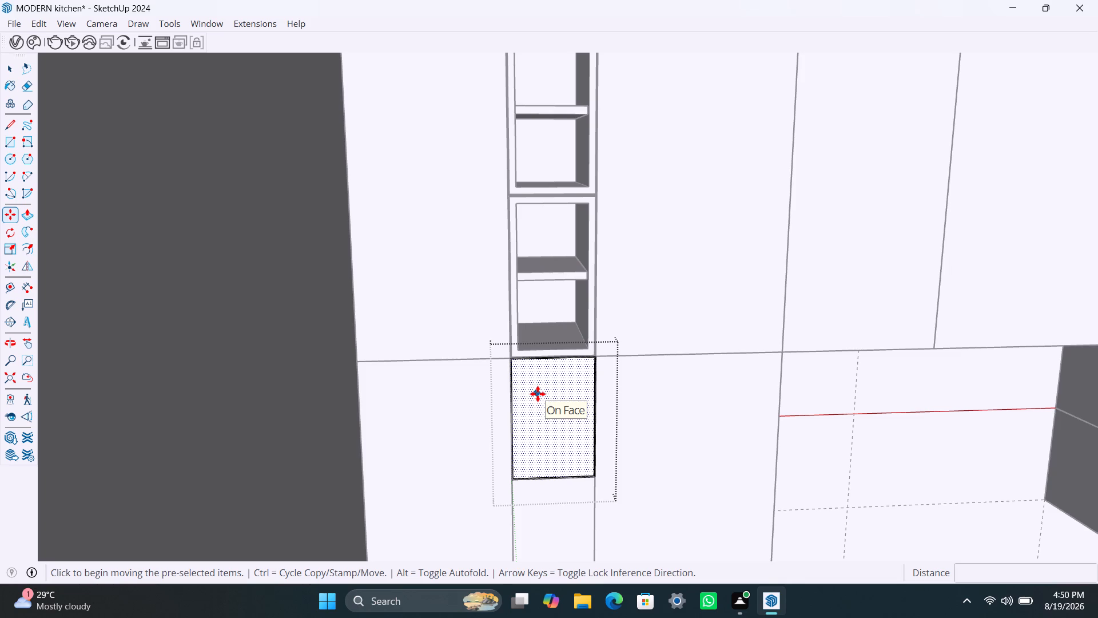
pyautogui.press('f')
pyautogui.moveTo(532, 393); pyautogui.dragTo(529, 387)
pyautogui.write('18MM')
pyautogui.press('Return')
# Delete the thin 2.5 mm outer strip around the box's front frame.
pyautogui.press('space')
pyautogui.scroll(8, 499, 386)
pyautogui.middleClick(514, 382)
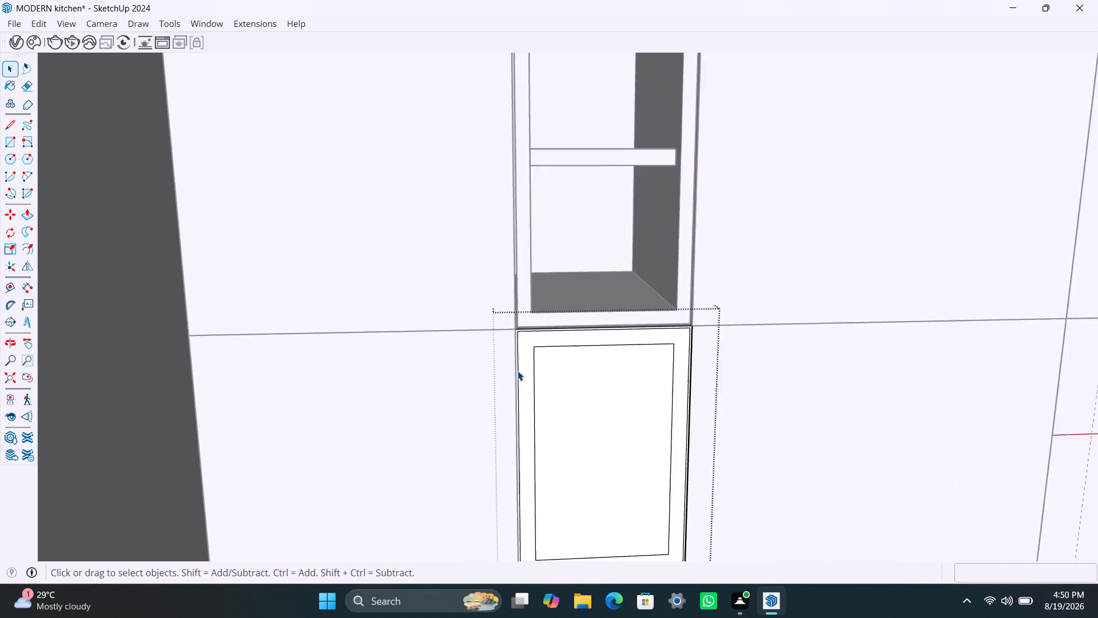
pyautogui.scroll(9, 518, 371)
pyautogui.click(509, 352)
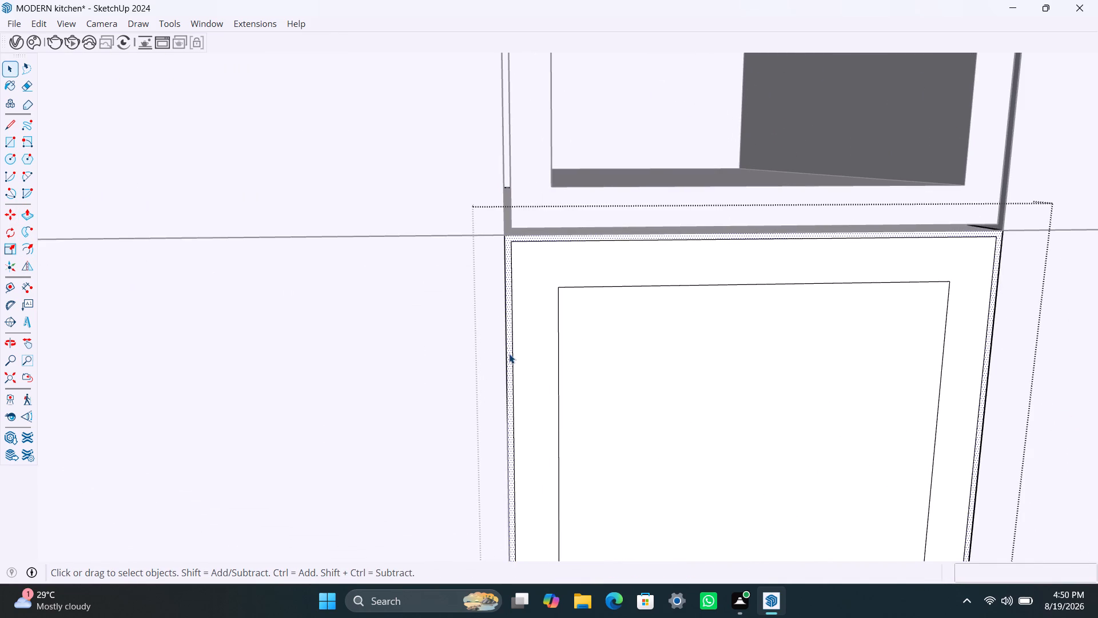
pyautogui.press('Delete')
# Push the box's inner front panel in 300 mm to form an open compartment.
pyautogui.click(618, 370)
pyautogui.press('p')
pyautogui.click(627, 374)
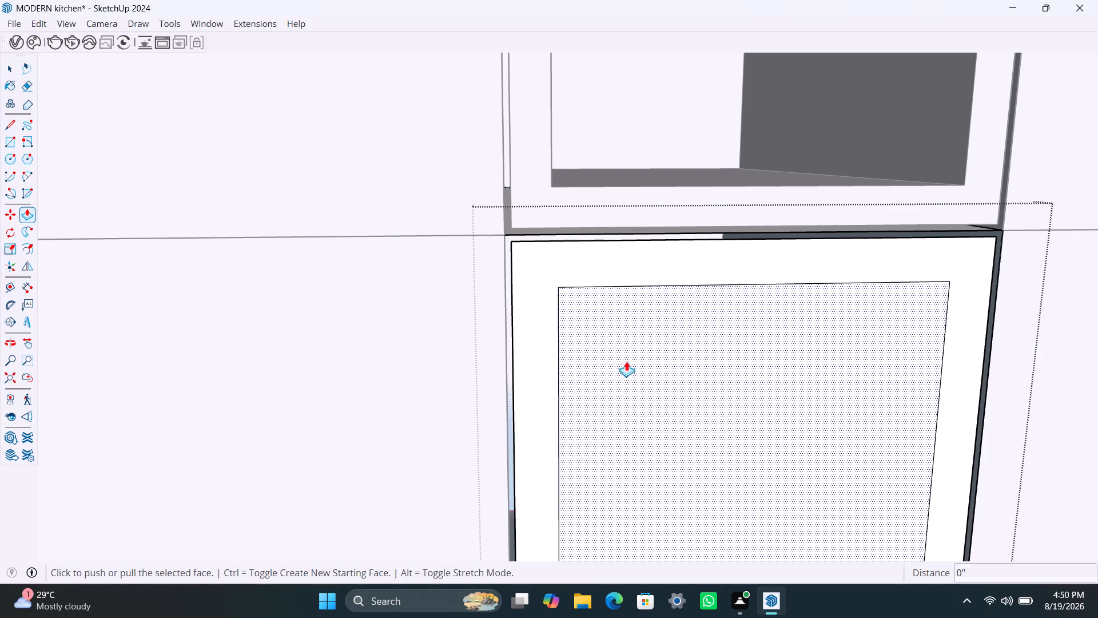
pyautogui.write('300MM')
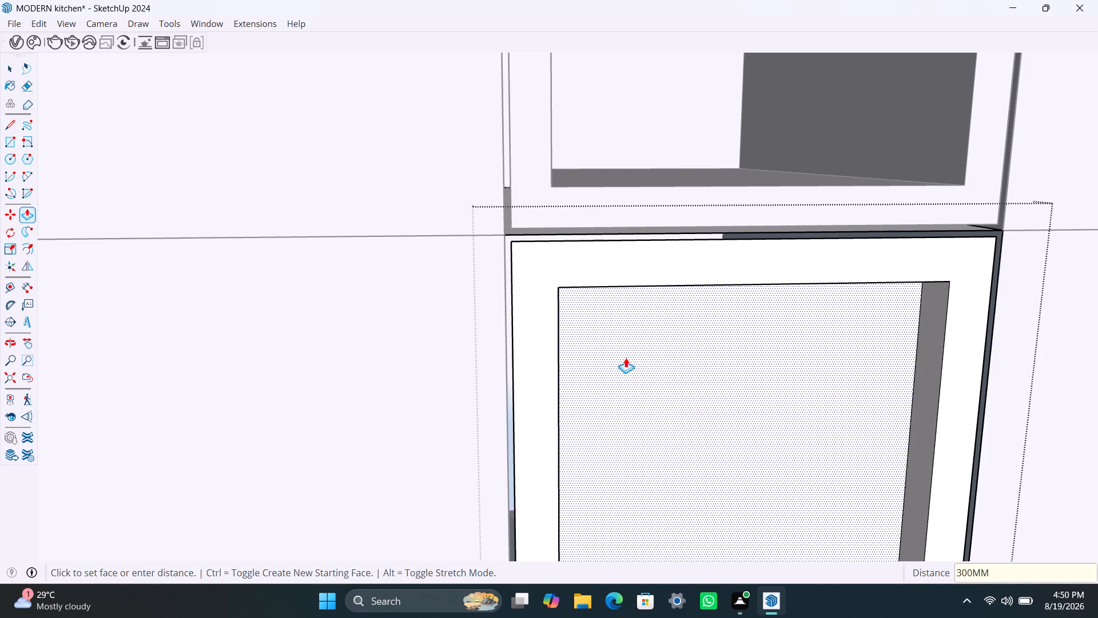
pyautogui.press('Return')
pyautogui.press('space')
pyautogui.scroll(-5, 622, 359)
pyautogui.moveTo(594, 390); pyautogui.dragTo(533, 363, button='middle')
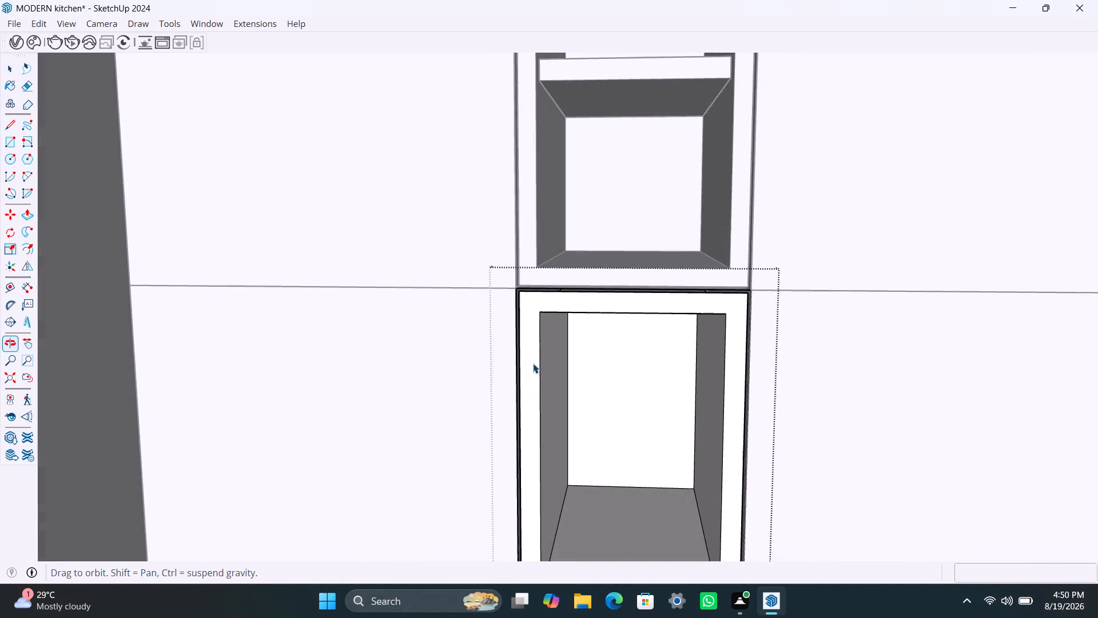
pyautogui.scroll(-3, 552, 369)
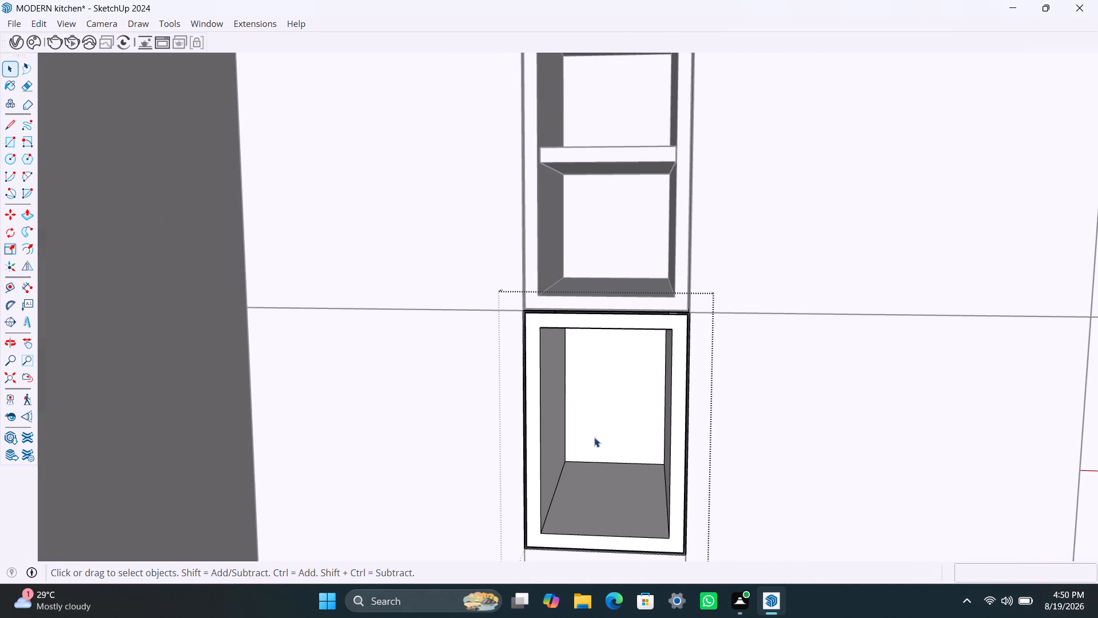
# Copy the open compartment's floor face up about 5 1/8" and group the copy as a shelf.
pyautogui.scroll(-3, 595, 437)
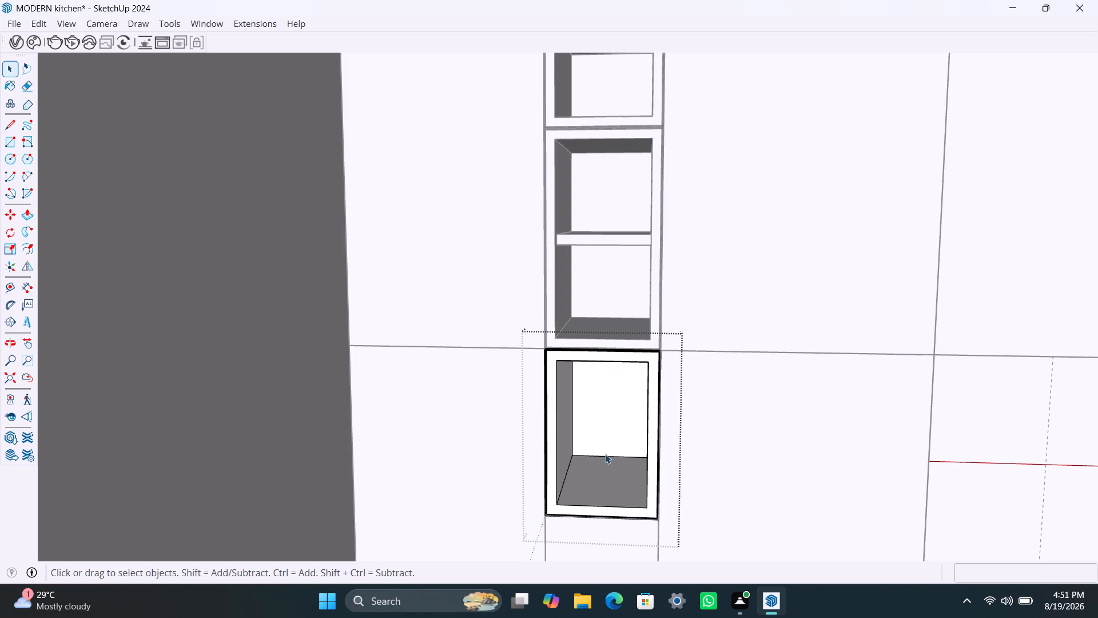
pyautogui.click(599, 472)
pyautogui.click(600, 480)
pyautogui.click(600, 480)
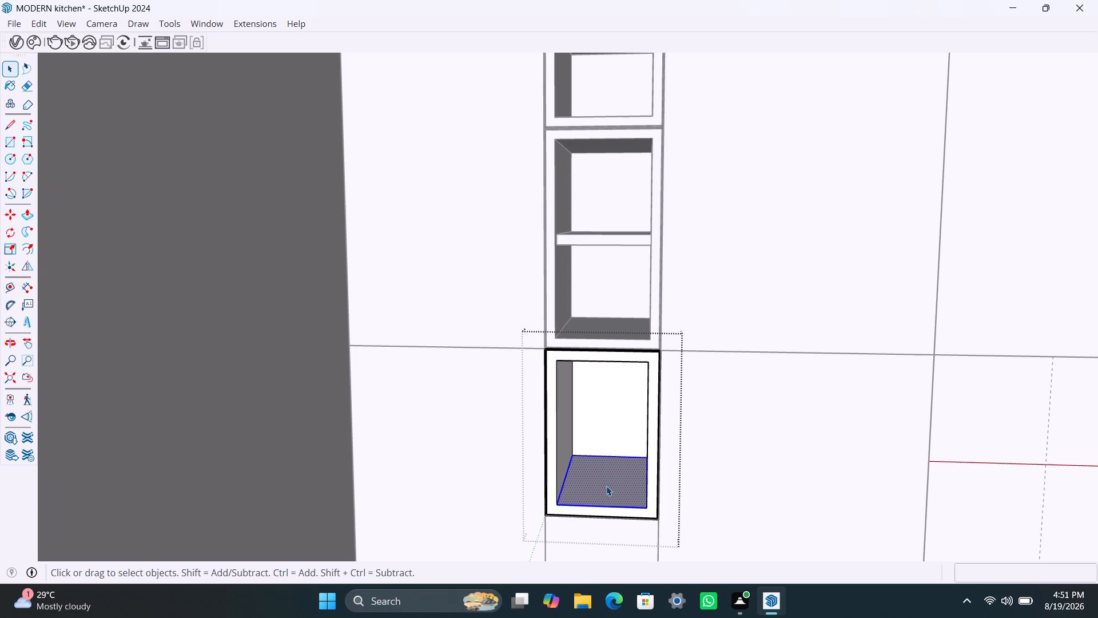
pyautogui.press('m')
pyautogui.click(557, 501)
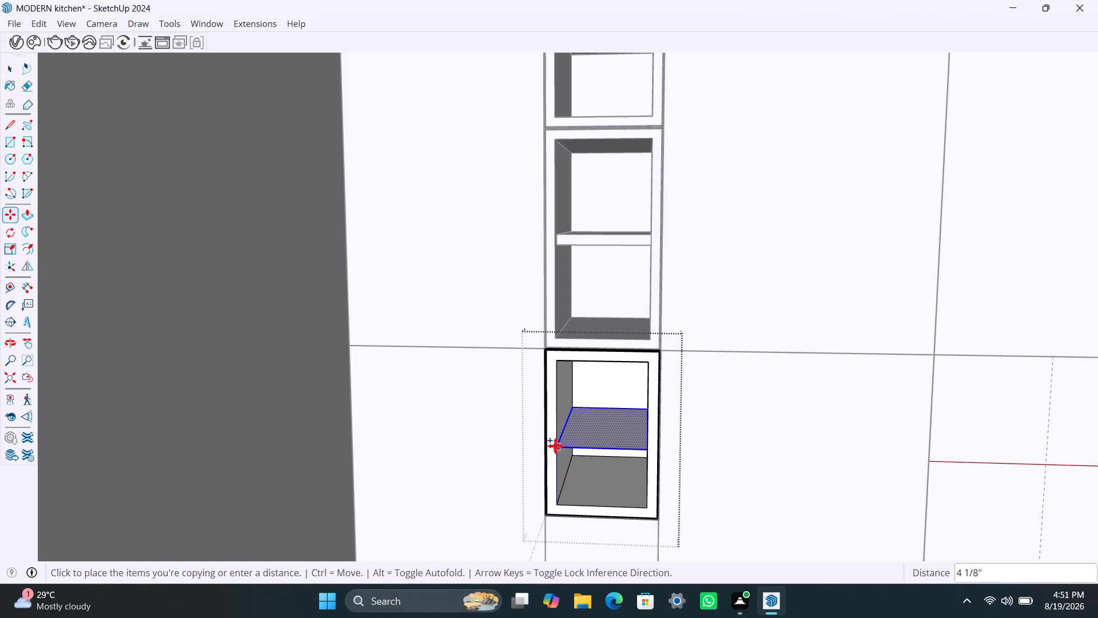
pyautogui.click(554, 434)
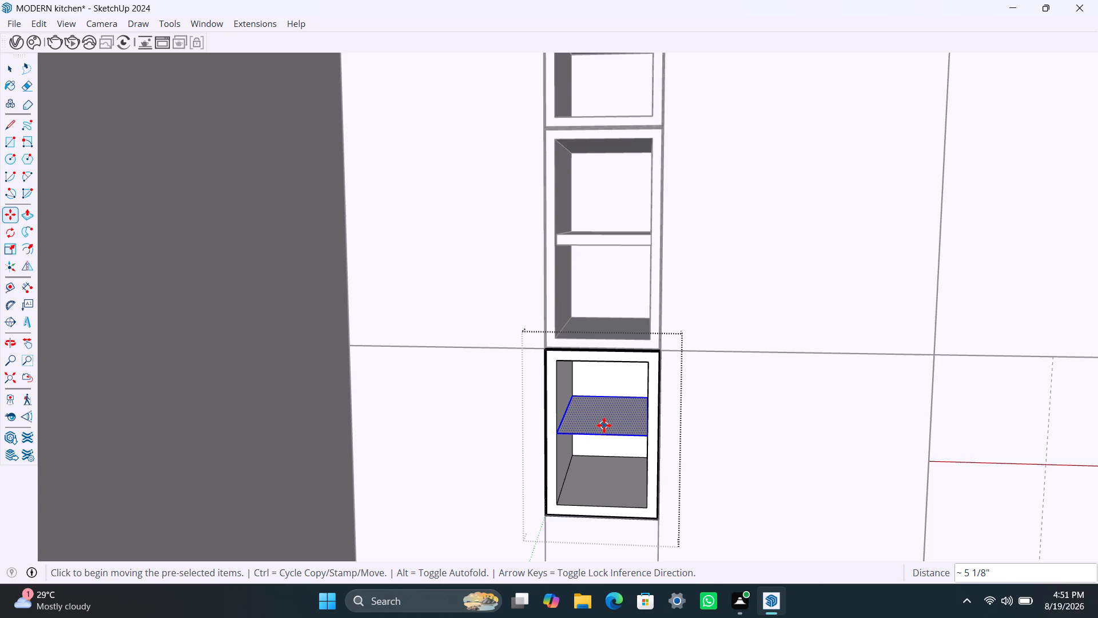
pyautogui.rightClick(602, 423)
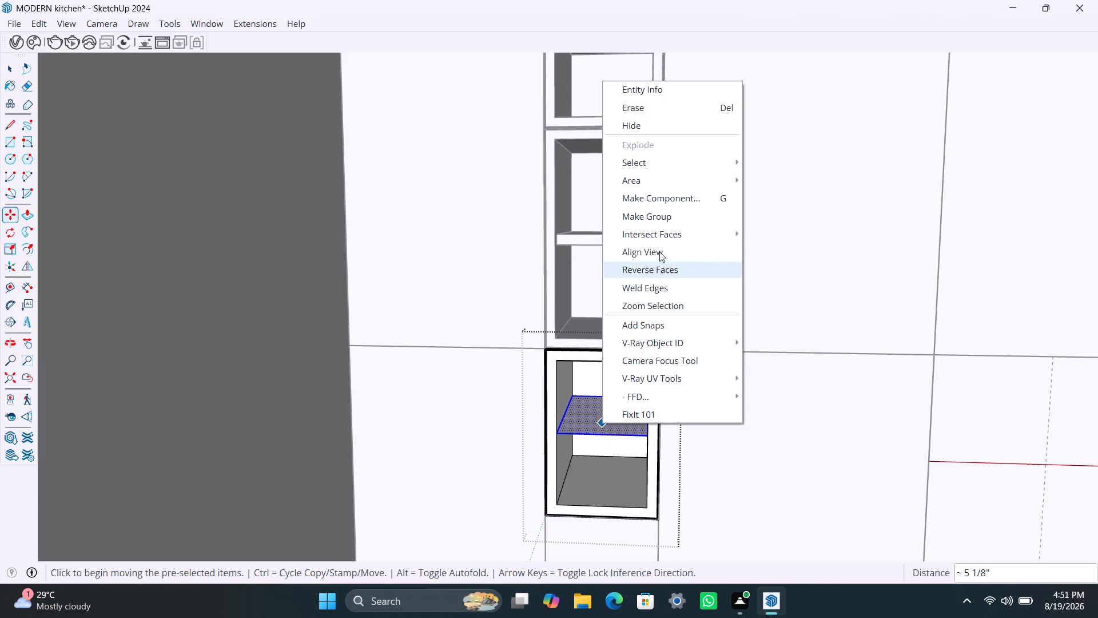
pyautogui.click(666, 216)
# Thicken the new shelf by pulling its top and bottom faces out 9 mm each.
pyautogui.press('space')
pyautogui.tripleClick(603, 424)
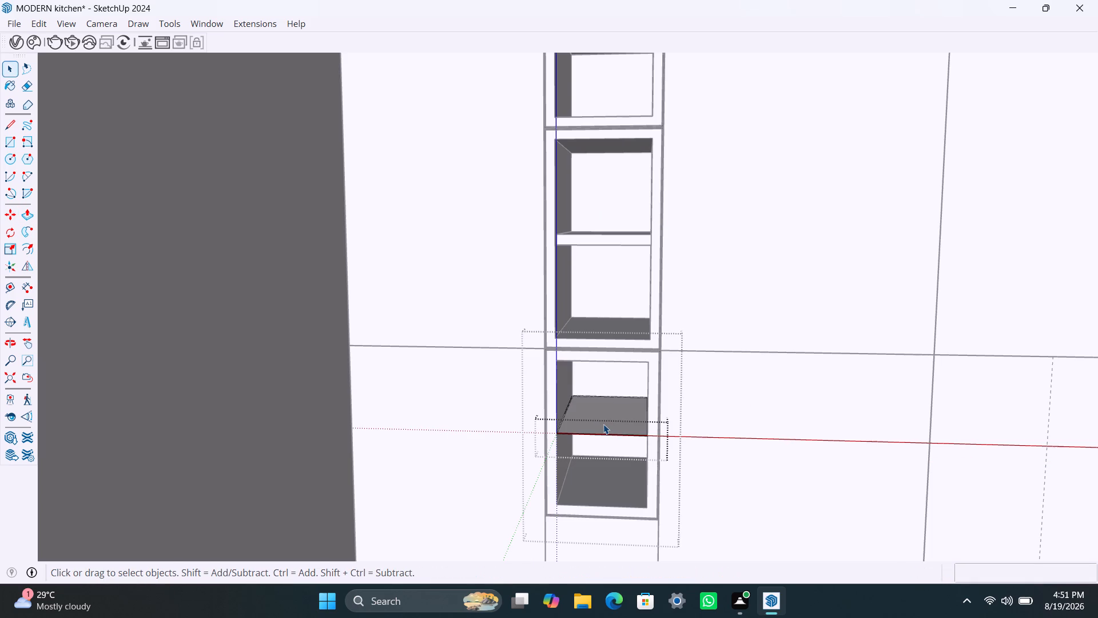
pyautogui.press('p')
pyautogui.click(603, 424)
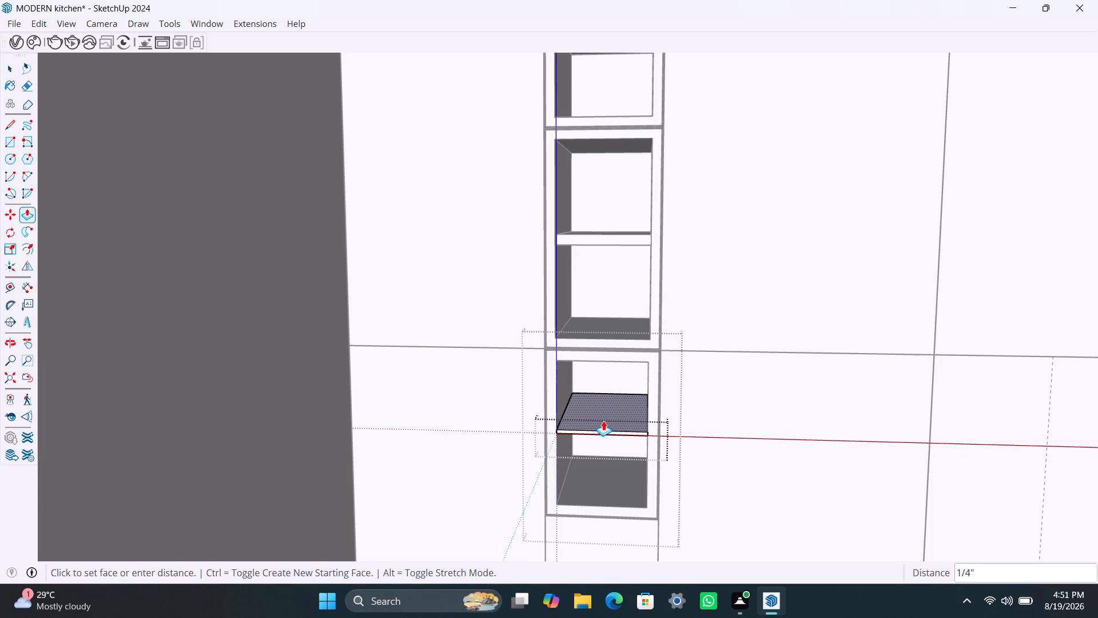
pyautogui.write('9MM')
pyautogui.press('Return')
pyautogui.moveTo(610, 444); pyautogui.dragTo(621, 328, button='middle')
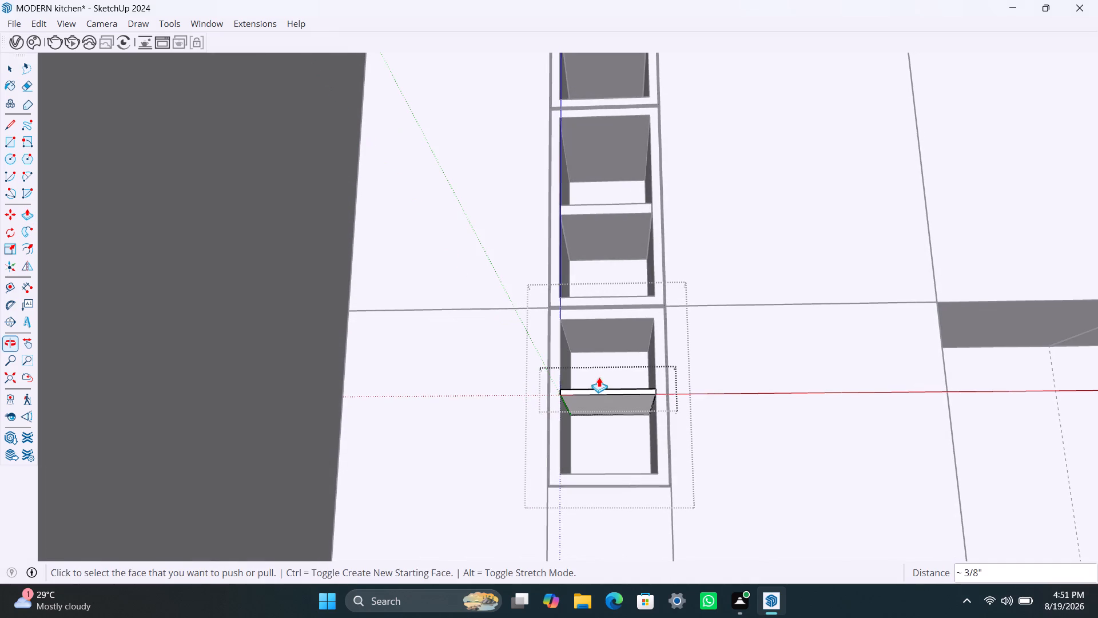
pyautogui.click(605, 400)
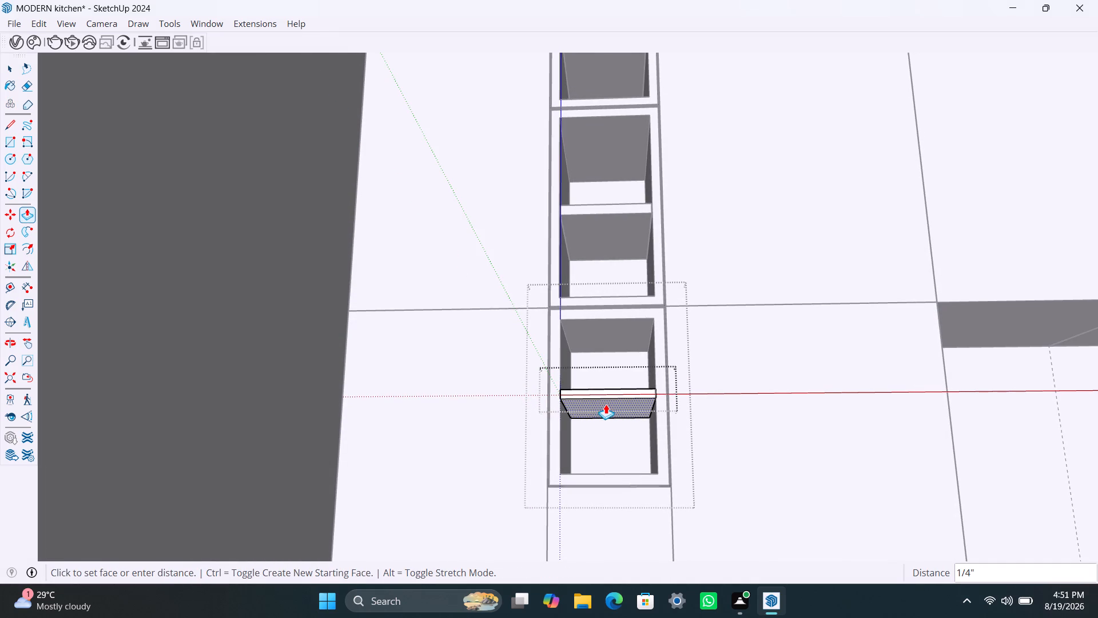
pyautogui.write('9MM')
pyautogui.press('Return')
pyautogui.press('space')
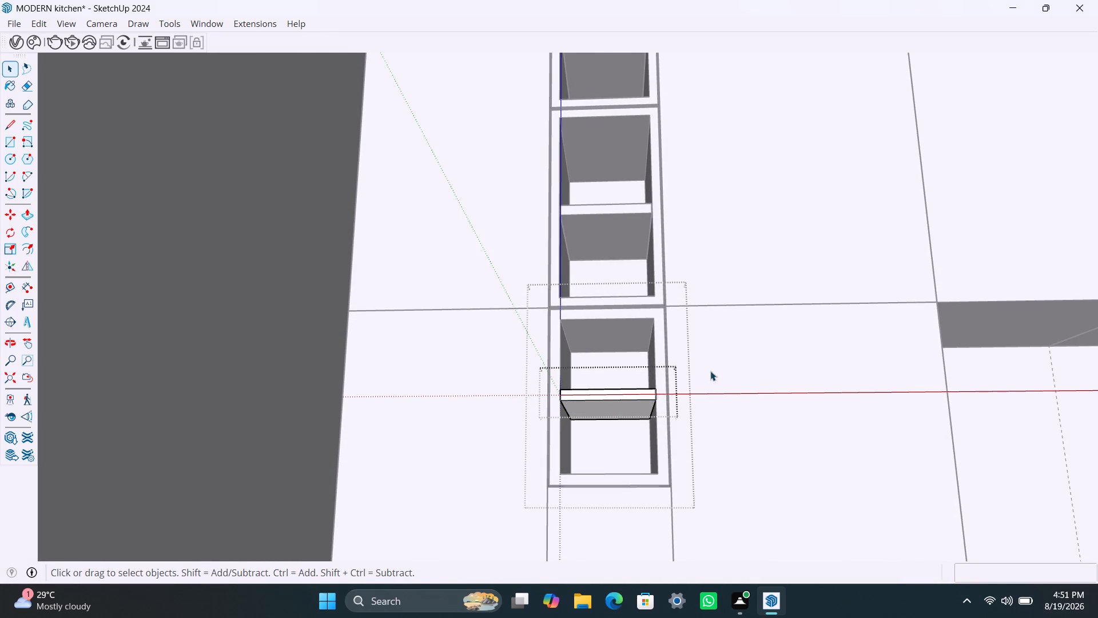
# Push the shelf's front face back 1" behind the compartment frame.
pyautogui.click(608, 396)
pyautogui.press('p')
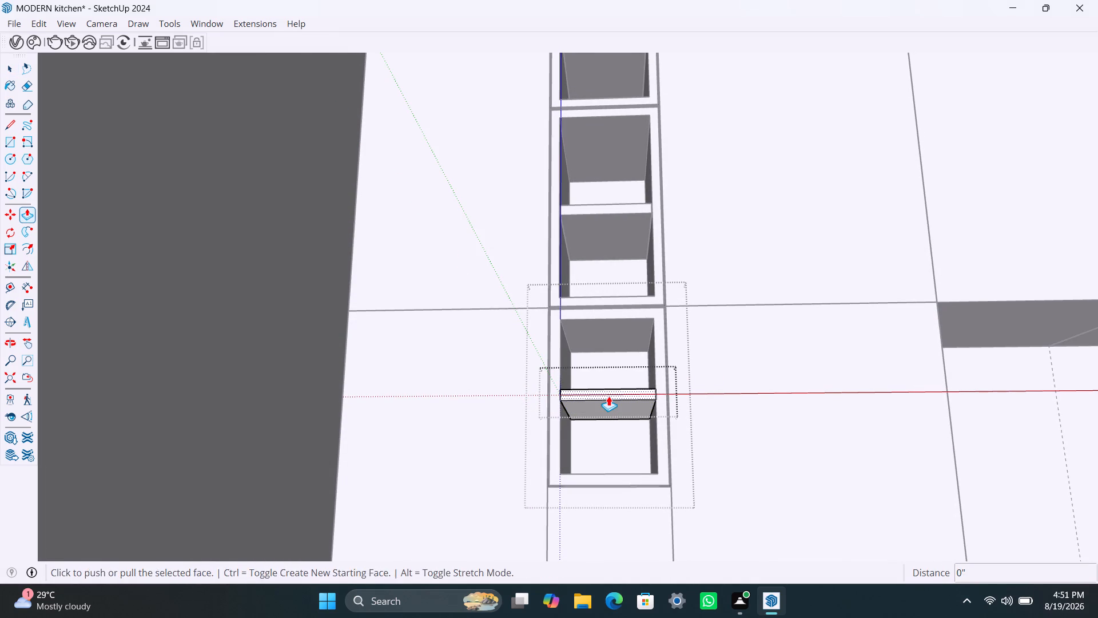
pyautogui.click(608, 396)
pyautogui.write('1"')
pyautogui.press('Return')
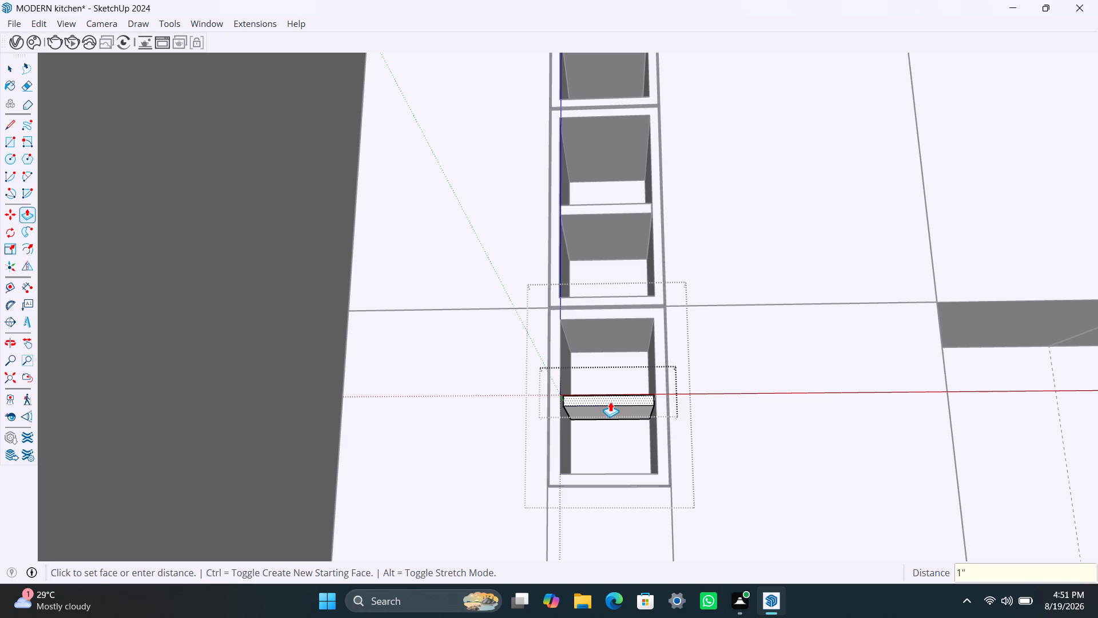
pyautogui.press('space')
# Delete the leftover edges on the compartment's two side walls in front of the shelf.
pyautogui.middleClick(735, 375)
pyautogui.scroll(-3, 644, 371)
pyautogui.moveTo(638, 356); pyautogui.dragTo(634, 363, button='middle')
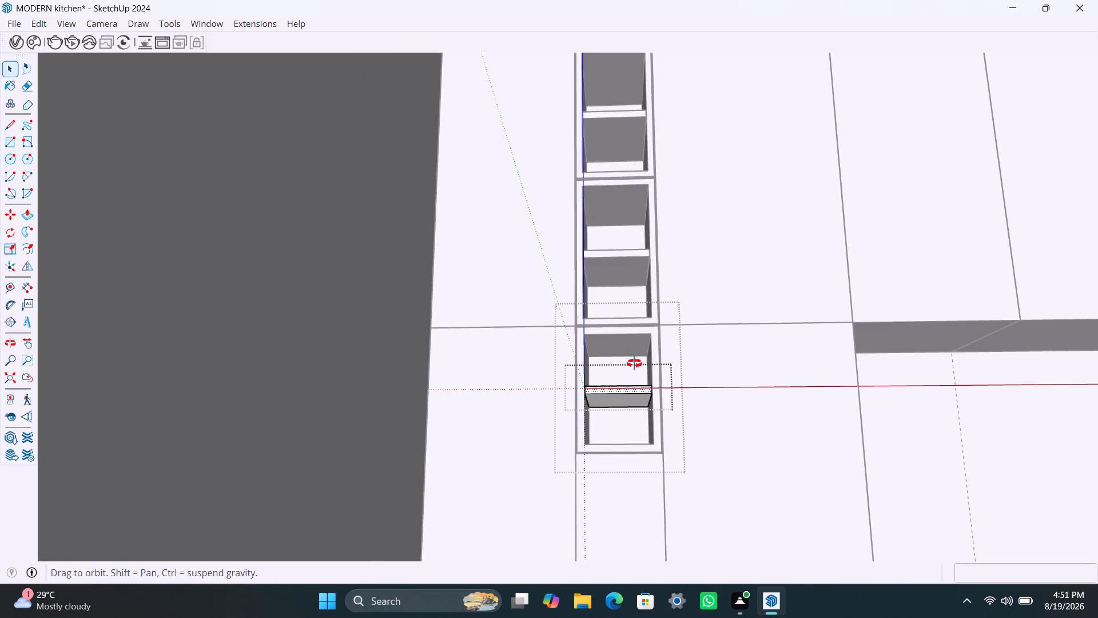
pyautogui.moveTo(634, 363); pyautogui.dragTo(616, 440, button='middle')
pyautogui.scroll(3, 608, 451)
pyautogui.moveTo(600, 447); pyautogui.dragTo(591, 469, button='middle')
pyautogui.scroll(8, 550, 413)
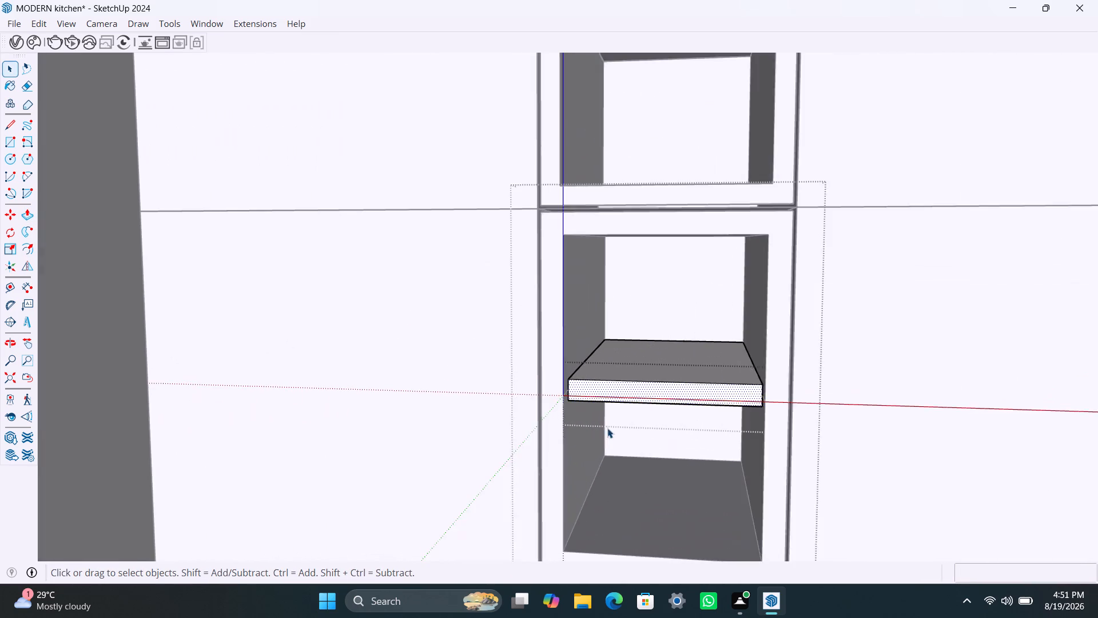
pyautogui.click(616, 459)
pyautogui.scroll(5, 561, 389)
pyautogui.click(565, 395)
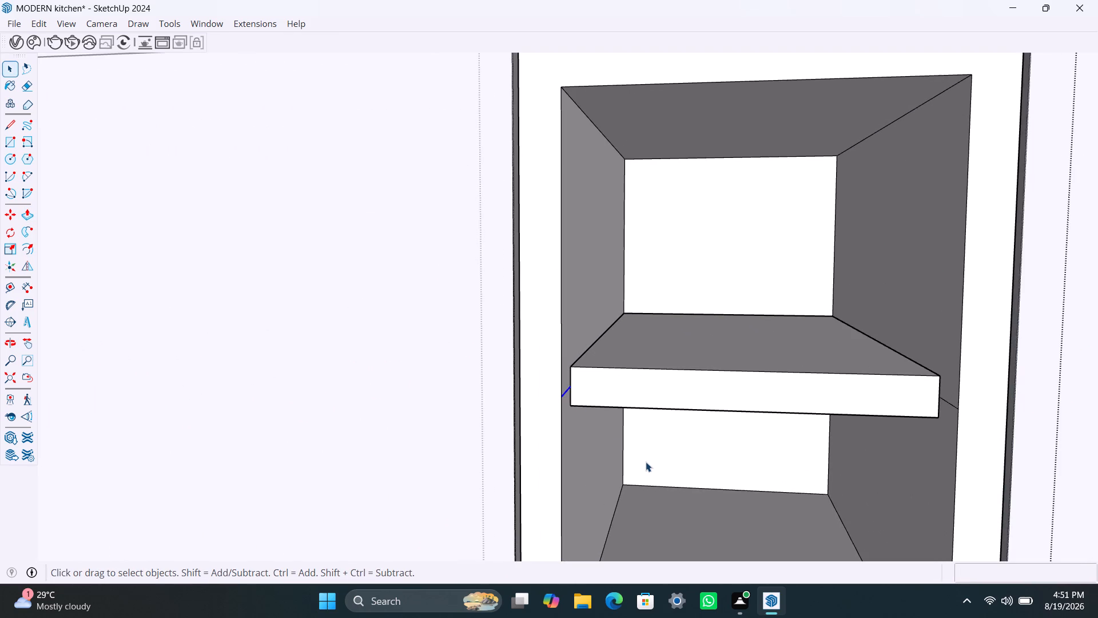
pyautogui.press('Delete')
pyautogui.scroll(-5, 663, 462)
pyautogui.moveTo(650, 461); pyautogui.dragTo(719, 461, button='middle')
pyautogui.scroll(6, 797, 433)
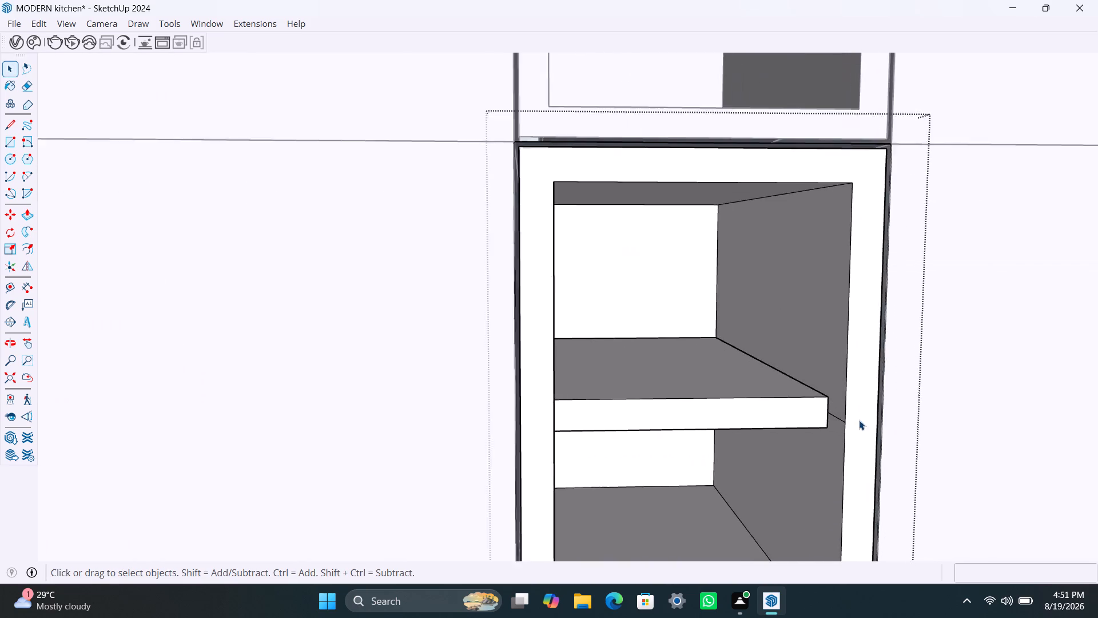
pyautogui.scroll(2, 846, 418)
pyautogui.click(835, 419)
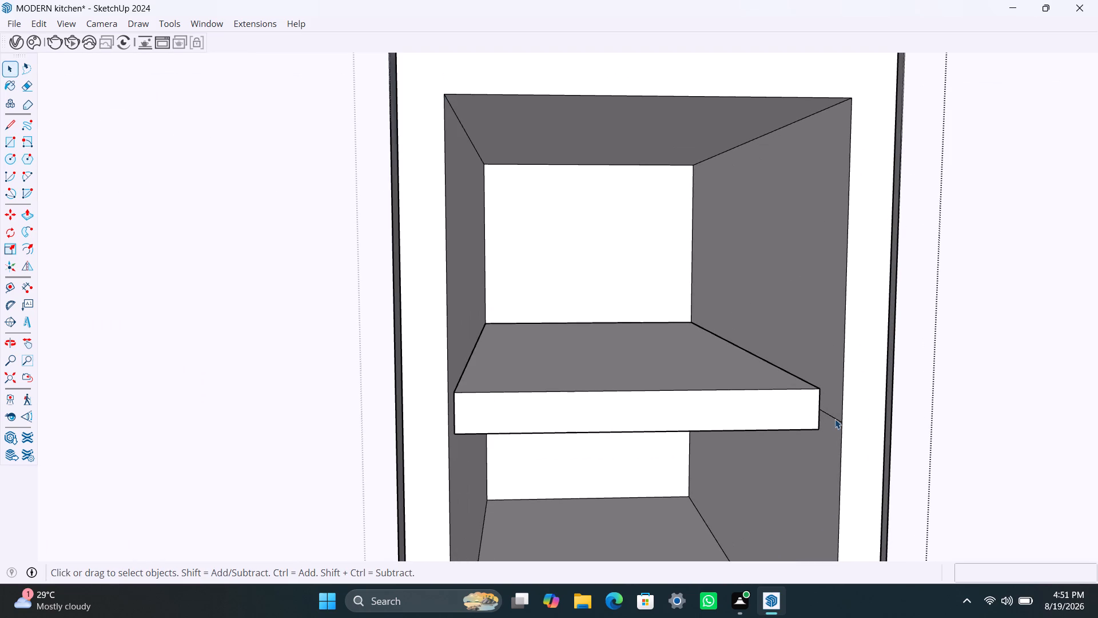
pyautogui.press('Delete')
pyautogui.scroll(-17, 663, 432)
pyautogui.moveTo(518, 394); pyautogui.dragTo(475, 389, button='middle')
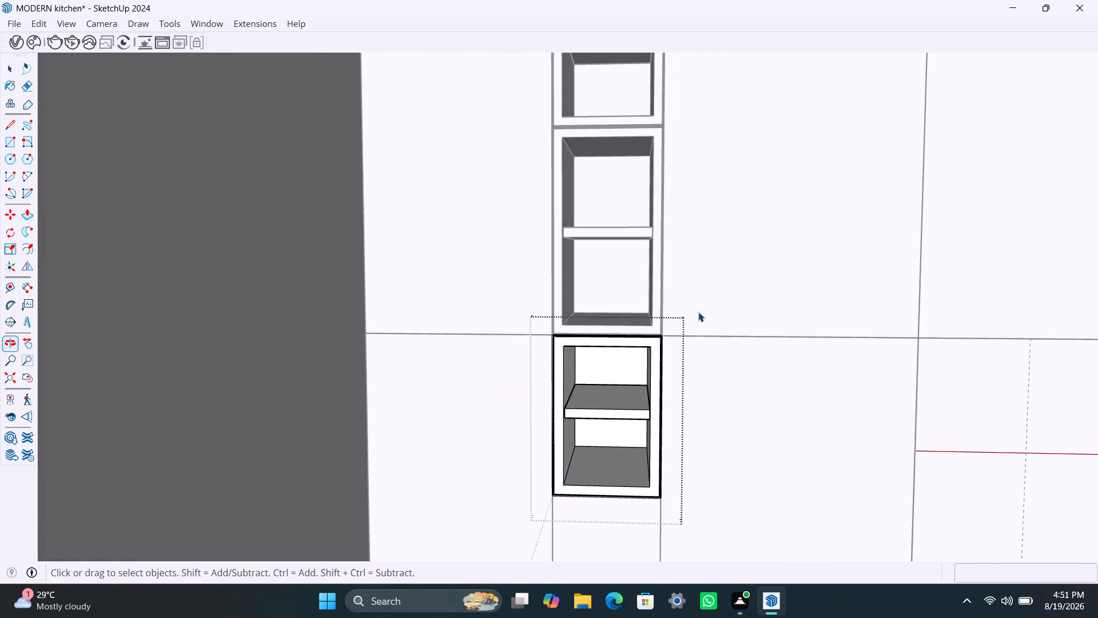
pyautogui.click(818, 234)
# Delete the plain box at the bottom of the narrow column, below the newly shelved compartment.
pyautogui.scroll(-9, 710, 437)
pyautogui.click(658, 486)
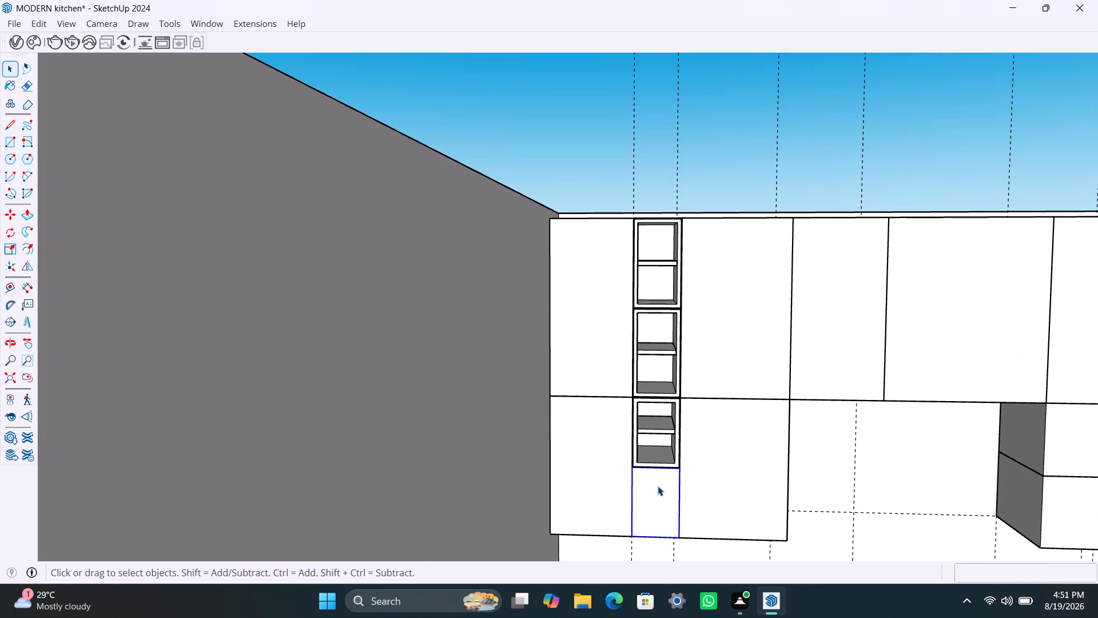
pyautogui.press('Delete')
# Copy the third shelved compartment down about 11 13/16" to fill the gap at the column's bottom.
pyautogui.click(638, 434)
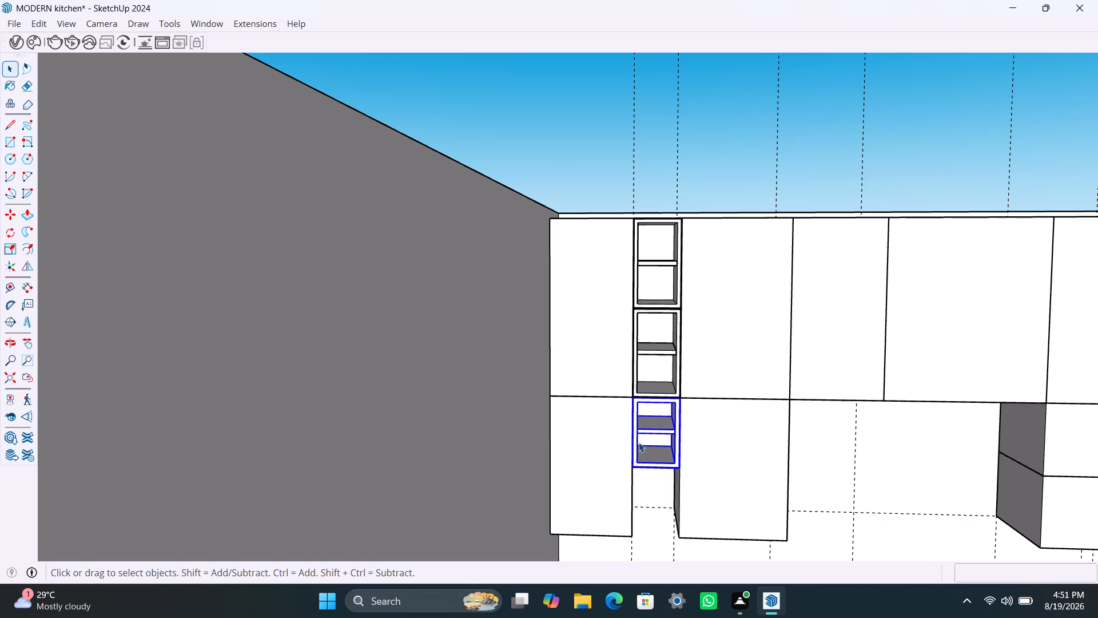
pyautogui.press('m')
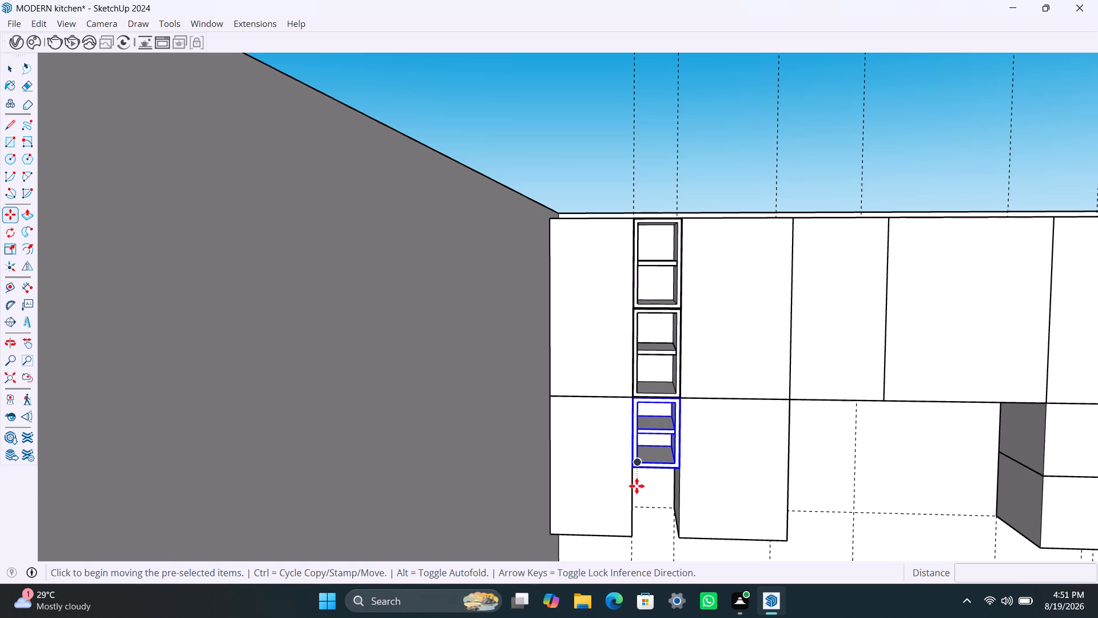
pyautogui.click(632, 472)
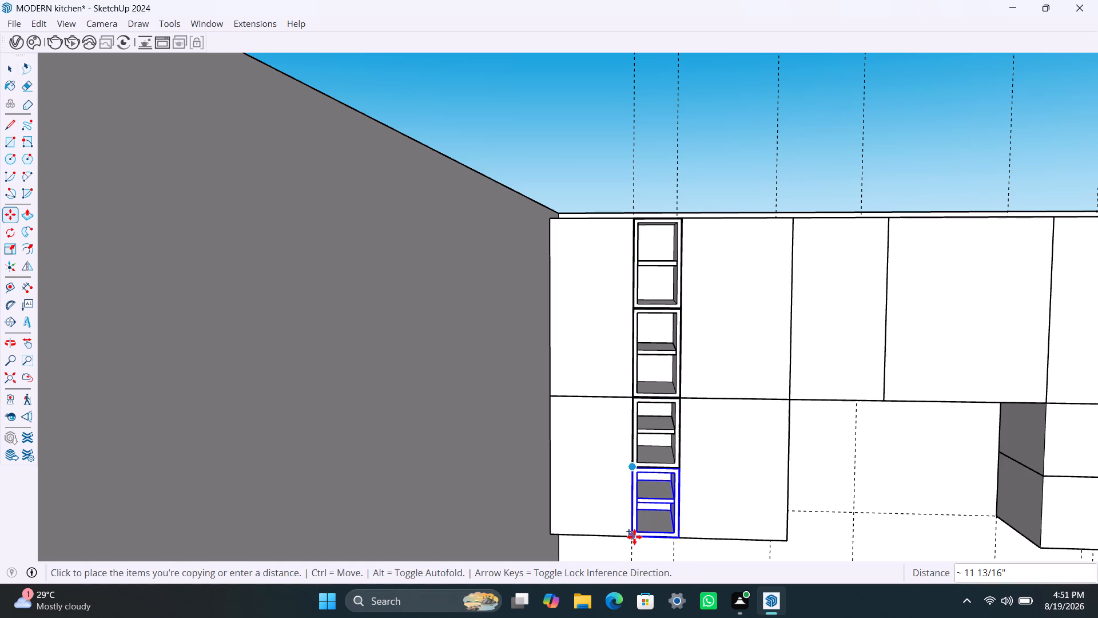
pyautogui.click(634, 537)
pyautogui.press('space')
# Save the model.
pyautogui.click(710, 482)
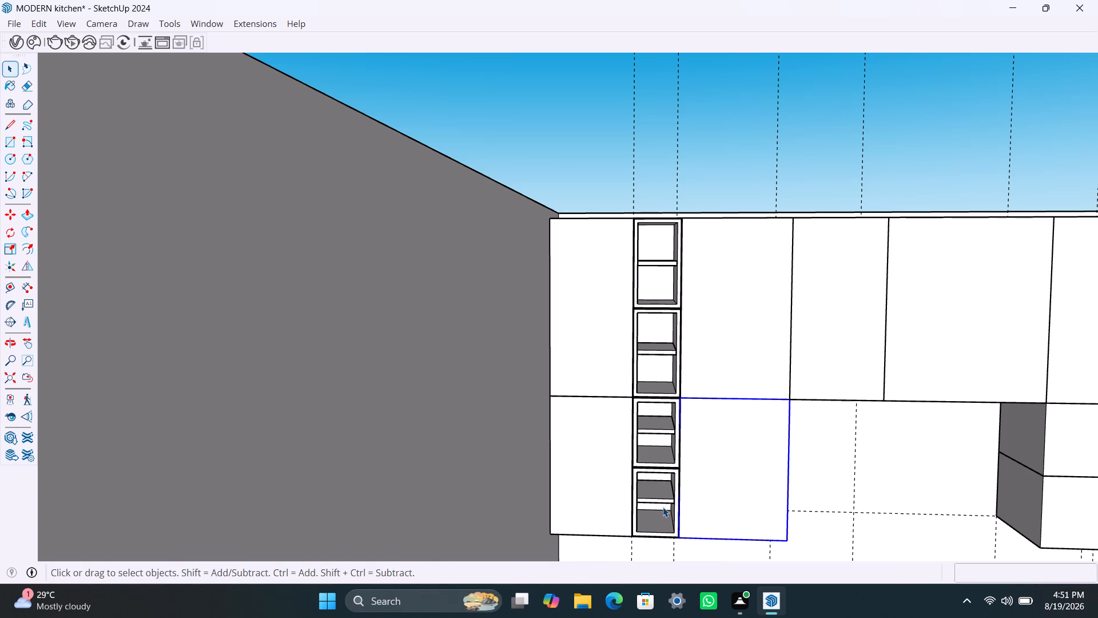
pyautogui.hotkey('ctrl', 's')
# Examine the whole kitchen from above, focusing on the end wall's cabinets and shelved column.
pyautogui.scroll(-6, 670, 474)
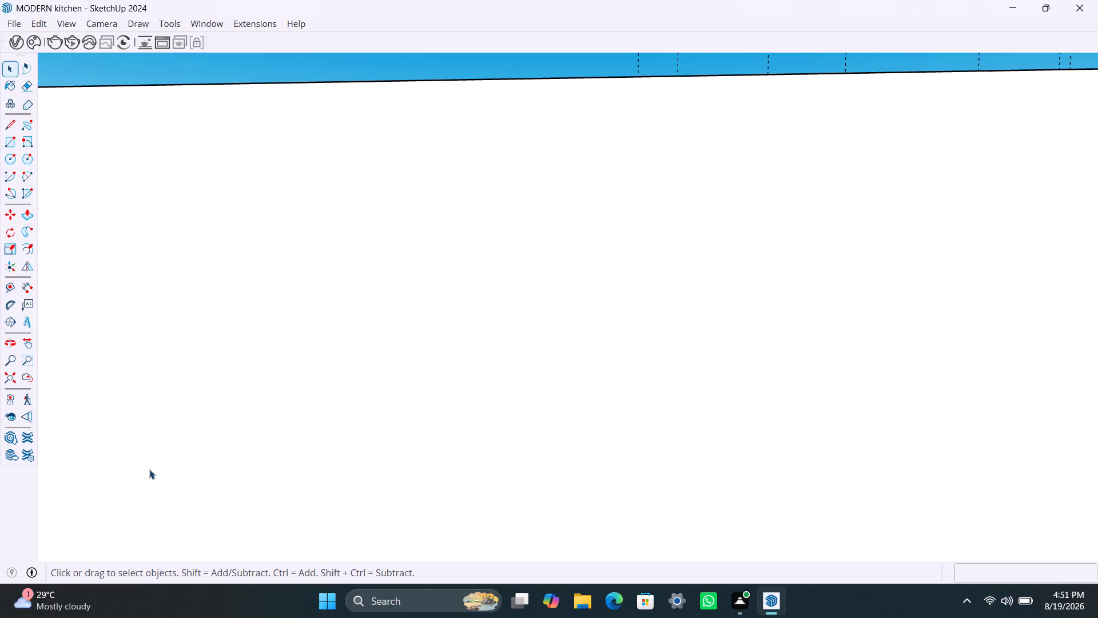
pyautogui.click(2, 378)
pyautogui.scroll(-4, 518, 264)
pyautogui.moveTo(577, 251); pyautogui.dragTo(535, 507, button='middle')
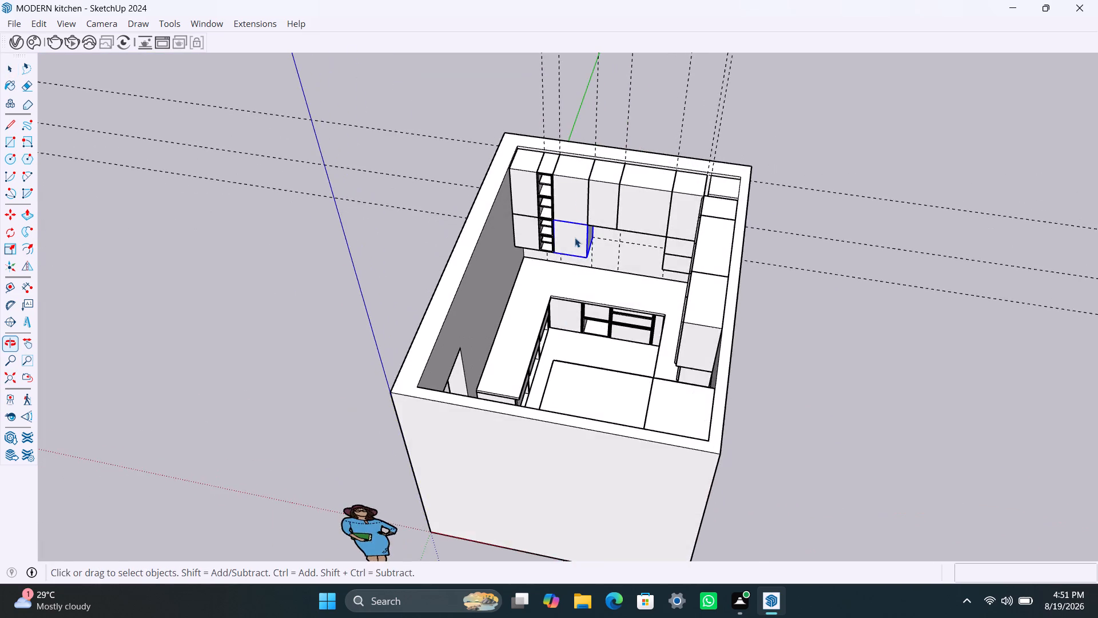
pyautogui.scroll(3, 579, 186)
pyautogui.moveTo(578, 284); pyautogui.dragTo(667, 269, button='middle')
pyautogui.click(375, 115)
pyautogui.scroll(3, 505, 310)
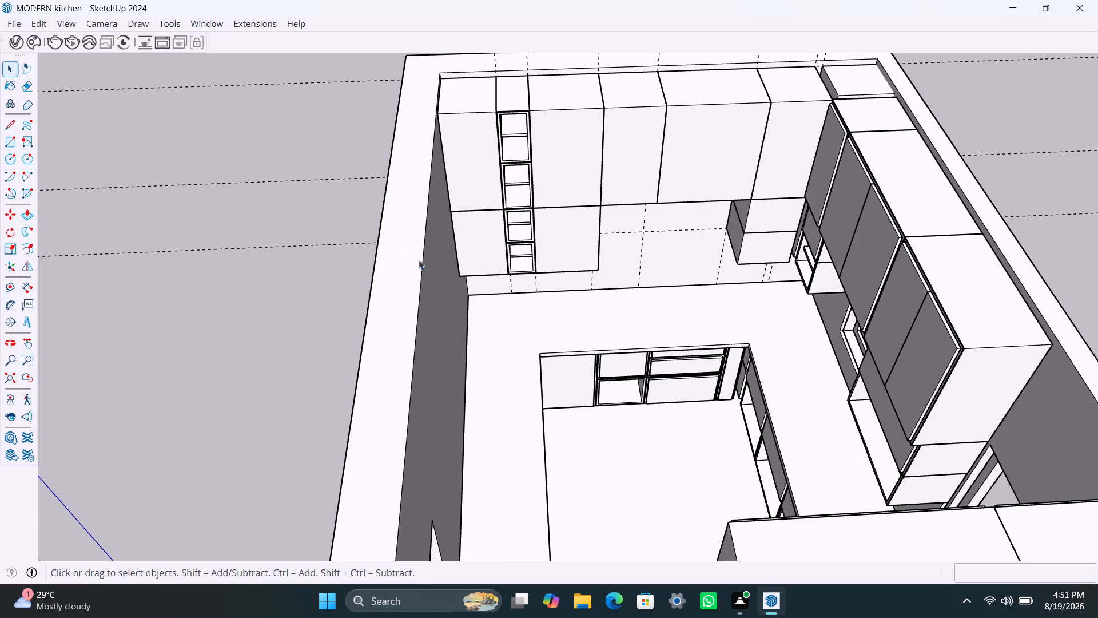
pyautogui.scroll(-2, 655, 253)
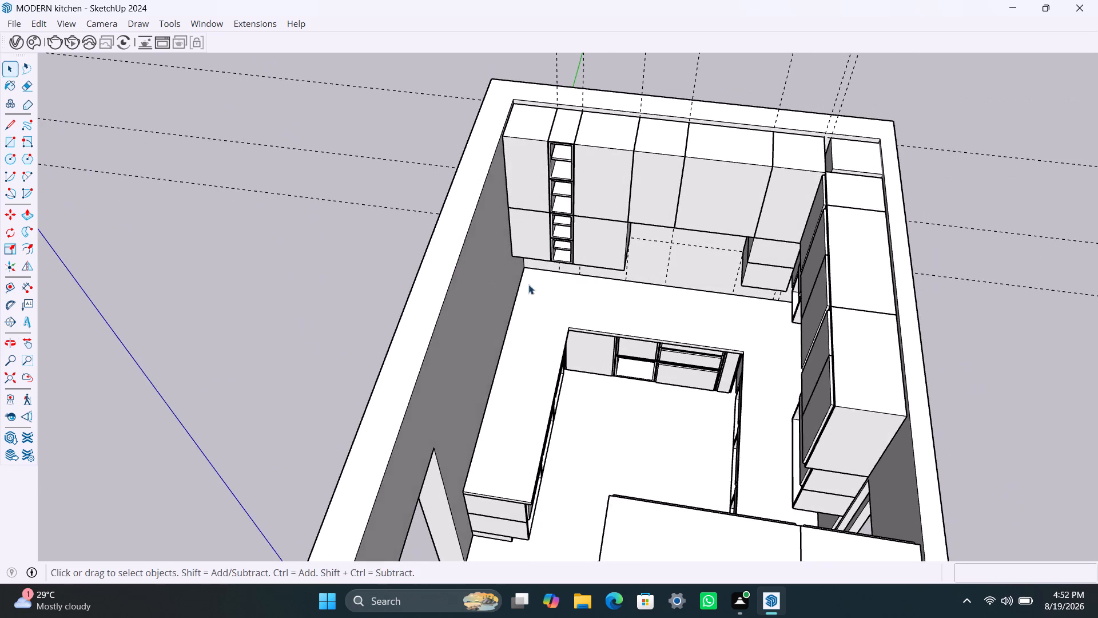
pyautogui.keyDown('shift'); pyautogui.moveTo(529, 285); pyautogui.dragTo(456, 284, button='middle'); pyautogui.keyUp('shift')
pyautogui.scroll(1, 473, 295)
pyautogui.moveTo(498, 311); pyautogui.dragTo(662, 307, button='middle')
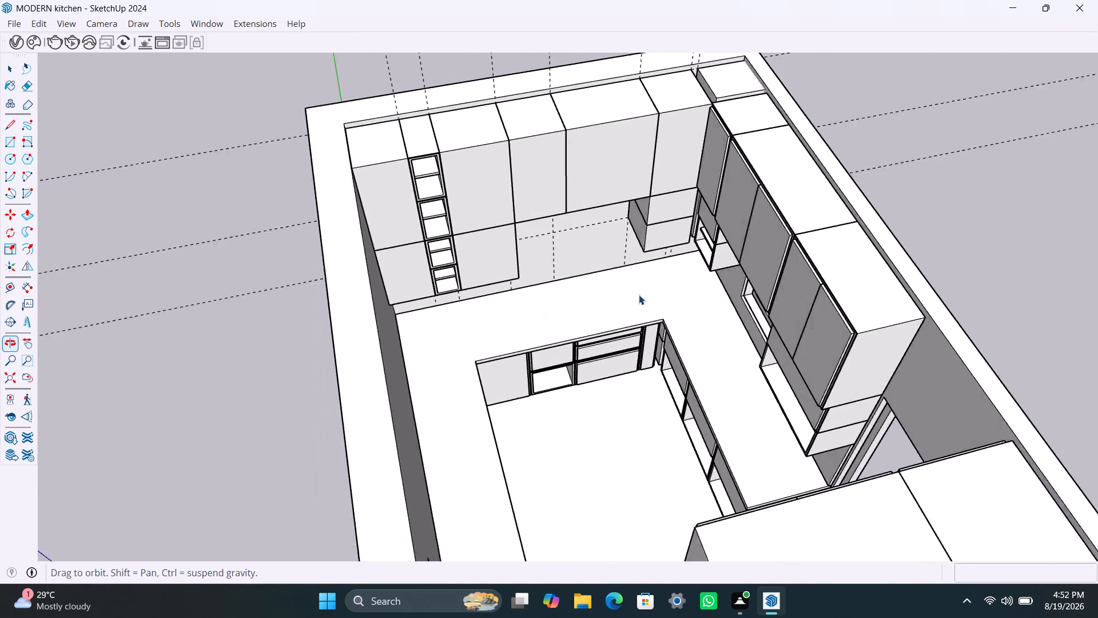
pyautogui.scroll(3, 546, 249)
pyautogui.middleClick(546, 249)
pyautogui.keyDown('shift'); pyautogui.moveTo(531, 252); pyautogui.dragTo(482, 282, button='middle'); pyautogui.keyUp('shift')
pyautogui.scroll(-2, 475, 270)
pyautogui.moveTo(460, 270); pyautogui.dragTo(439, 262, button='middle')
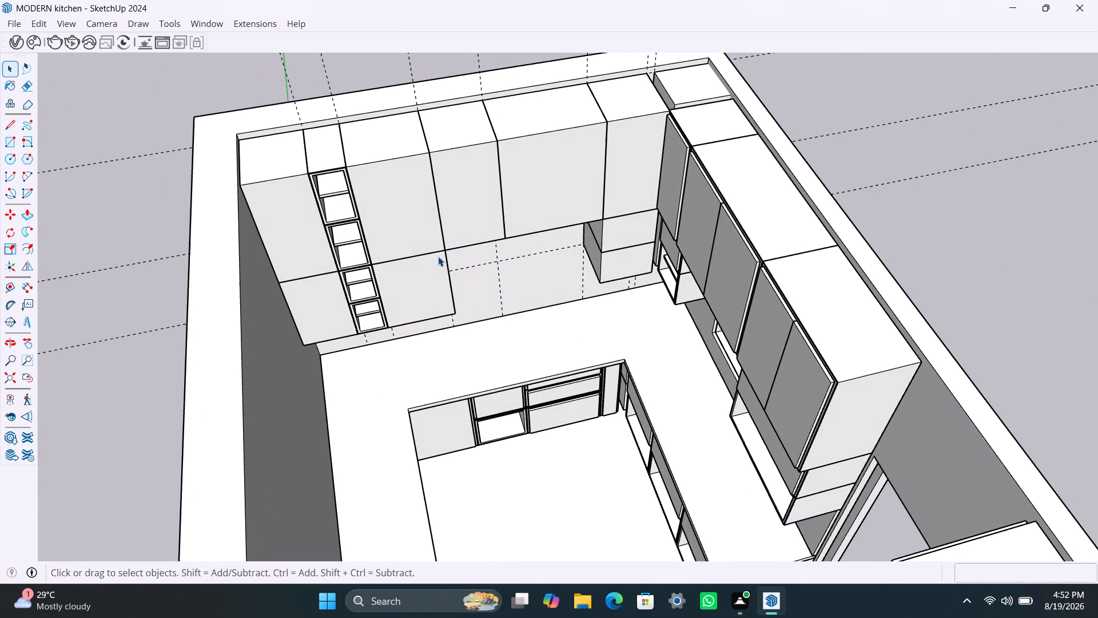
# Offset the front face outline of the upper cabinet beside the shelved column inward 2.5 mm.
pyautogui.tripleClick(402, 196)
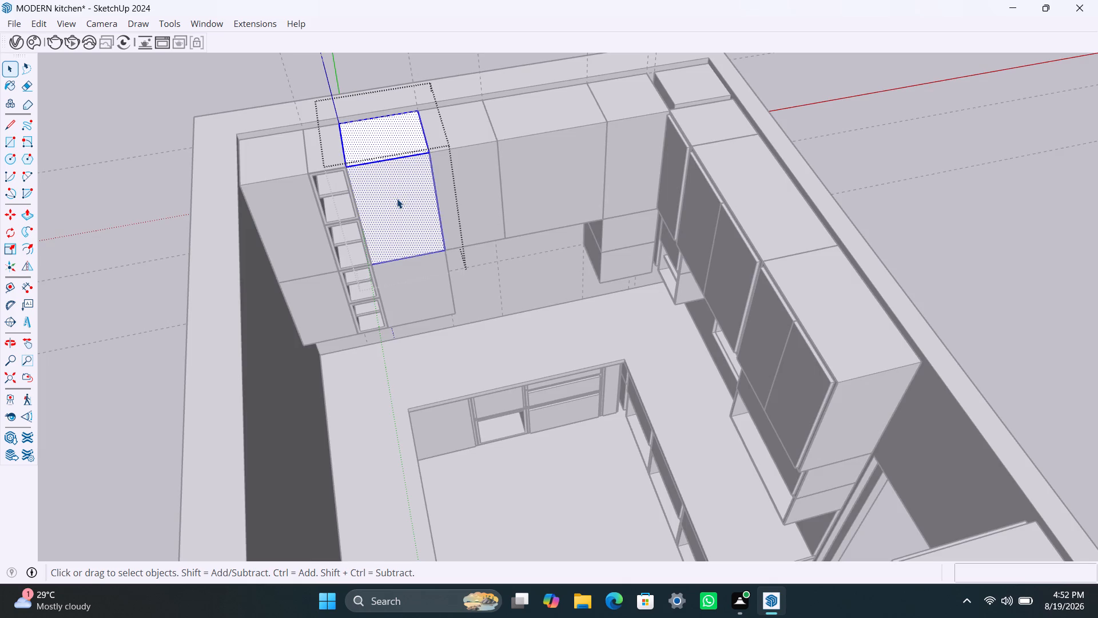
pyautogui.click(397, 199)
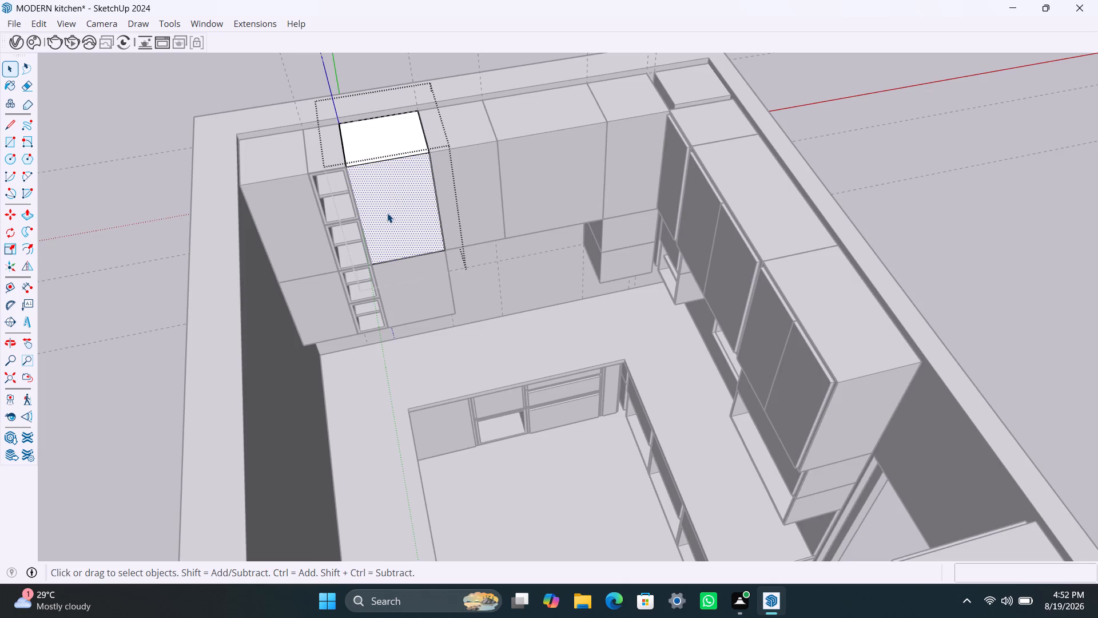
pyautogui.press('f')
pyautogui.click(364, 184)
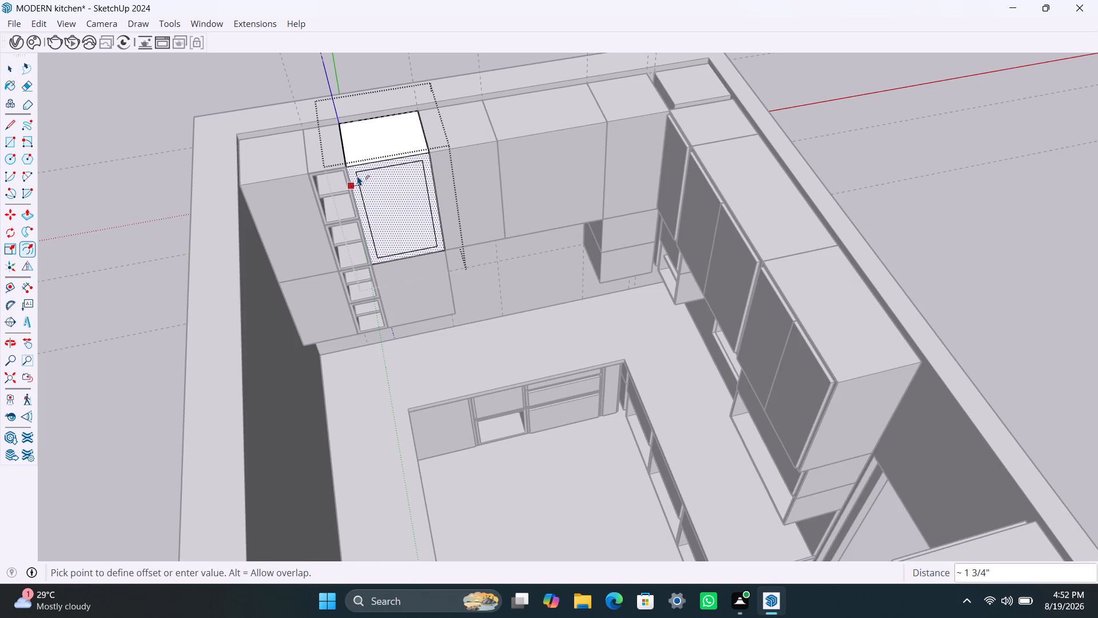
pyautogui.write('2.5')
pyautogui.write('mm')
pyautogui.press('Return')
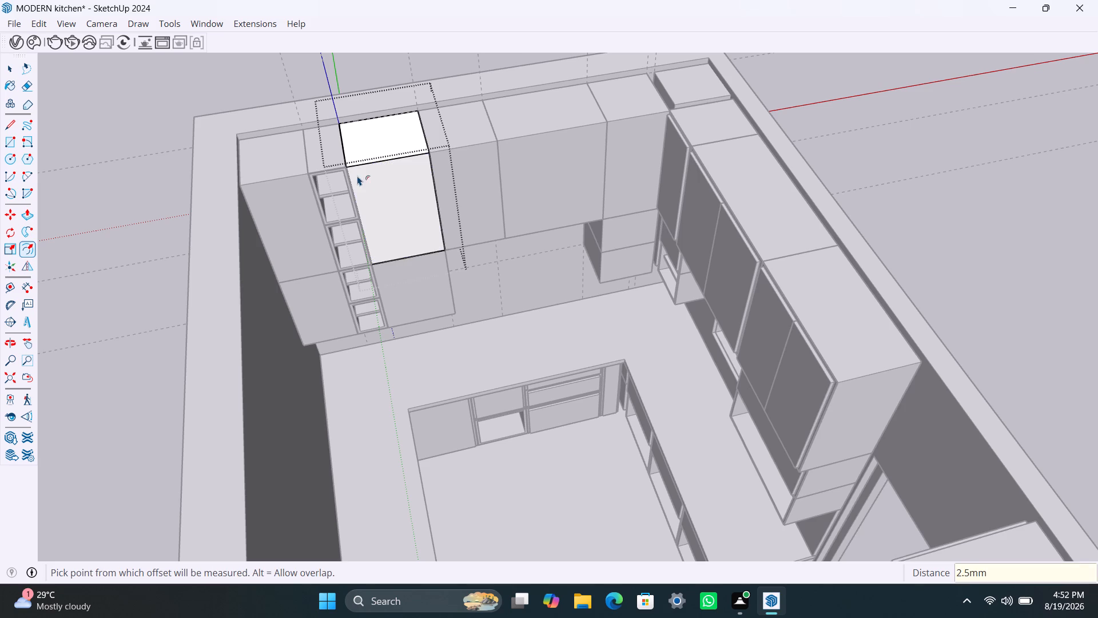
# Offset the inner outline on the upper cabinet's front a further 18 mm inward to form the carcass frame.
pyautogui.click(369, 184)
pyautogui.scroll(4, 361, 176)
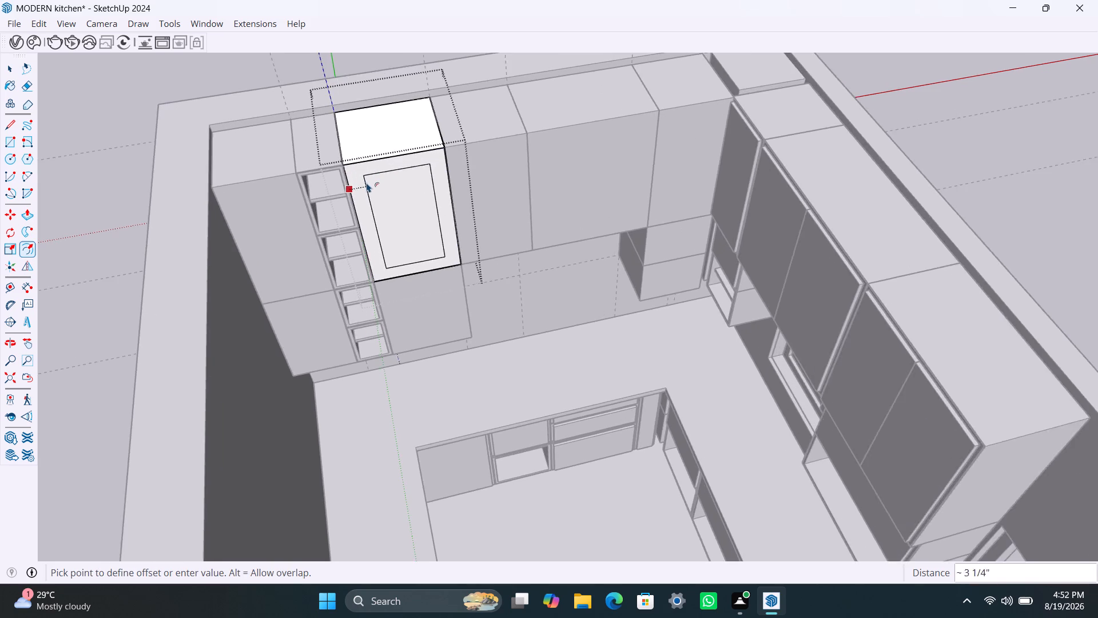
pyautogui.scroll(5, 367, 183)
pyautogui.write('18mm')
pyautogui.press('Return')
pyautogui.press('space')
# Delete the thin 2.5 mm strip around the outer edge of the upper cabinet's front.
pyautogui.scroll(8, 312, 188)
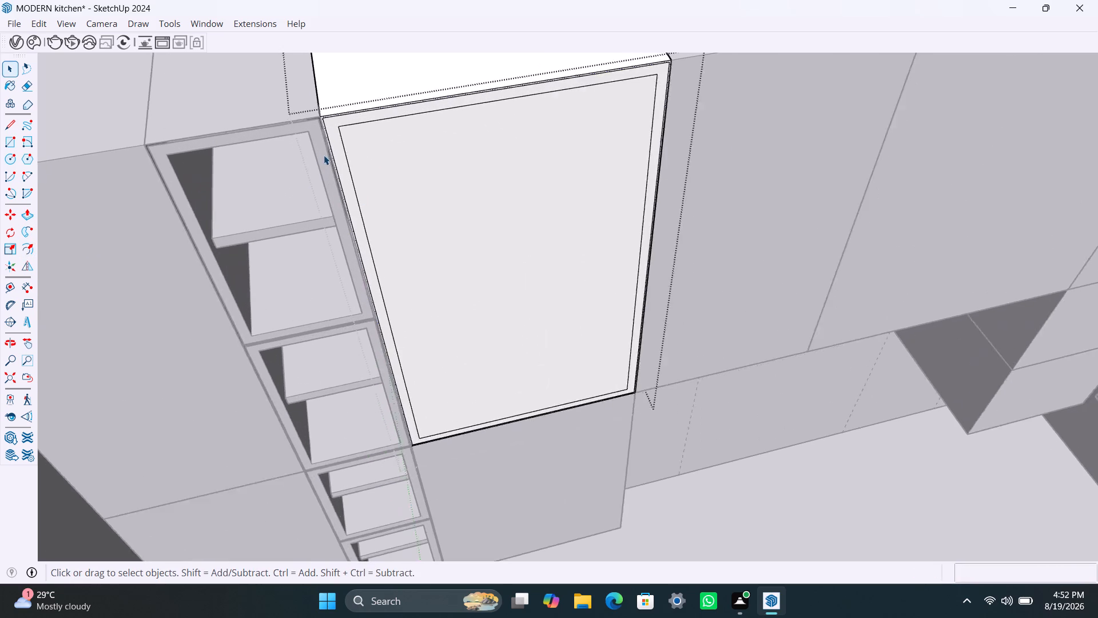
pyautogui.scroll(9, 324, 155)
pyautogui.press('Delete')
# Push the upper cabinet's inner front face 300 mm inward to hollow out the cabinet.
pyautogui.click(525, 211)
pyautogui.scroll(-3, 521, 225)
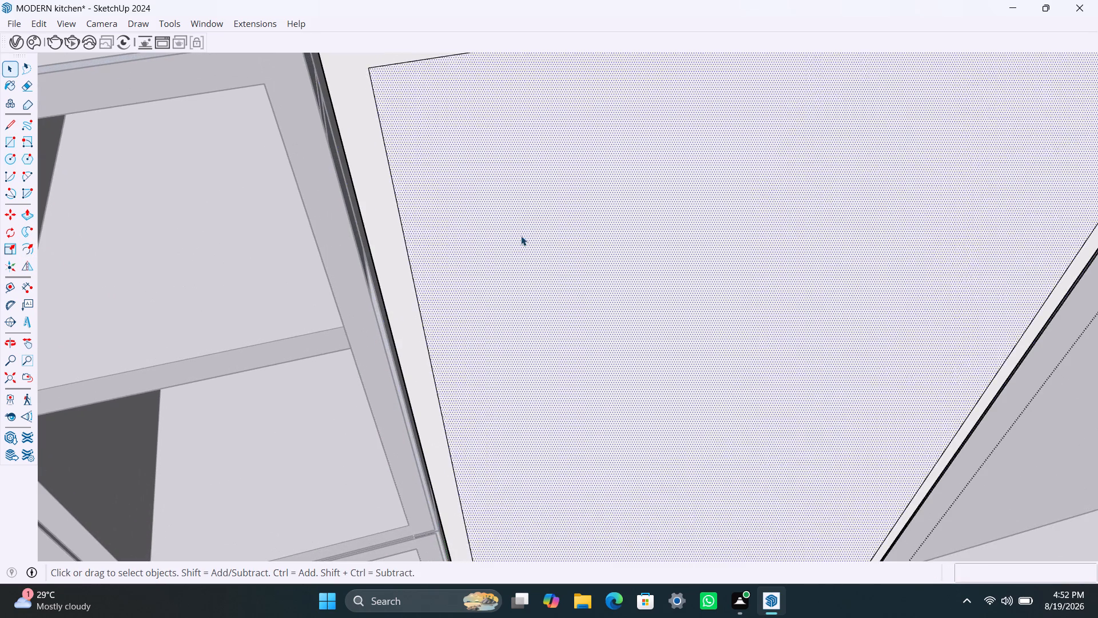
pyautogui.scroll(-9, 521, 236)
pyautogui.press('p')
pyautogui.moveTo(516, 246); pyautogui.dragTo(514, 237)
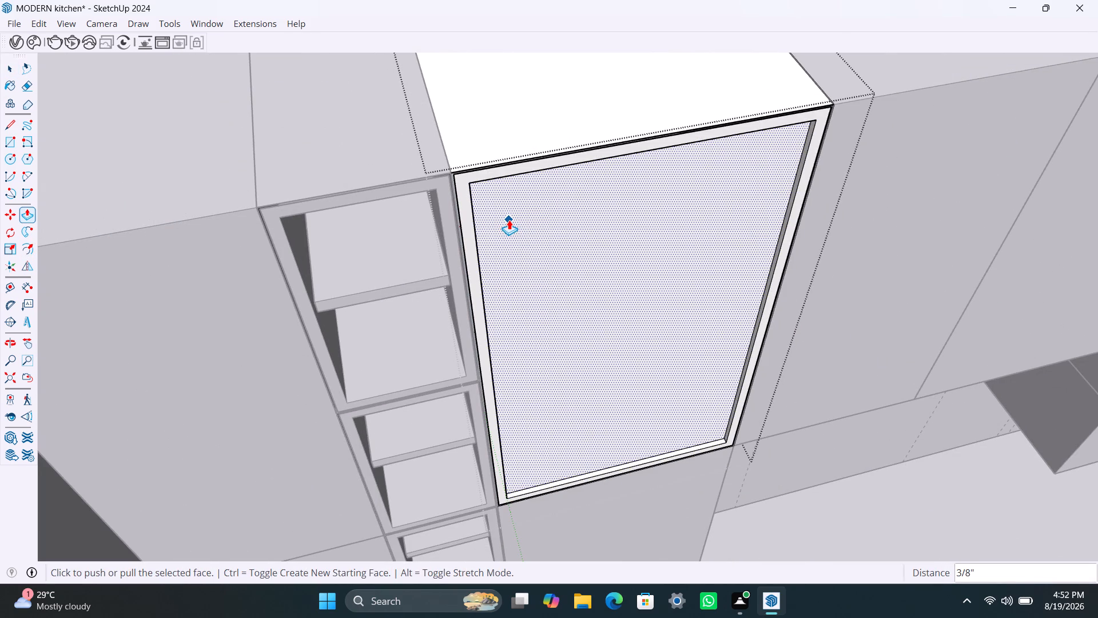
pyautogui.write('300mm')
pyautogui.press('Return')
pyautogui.press('space')
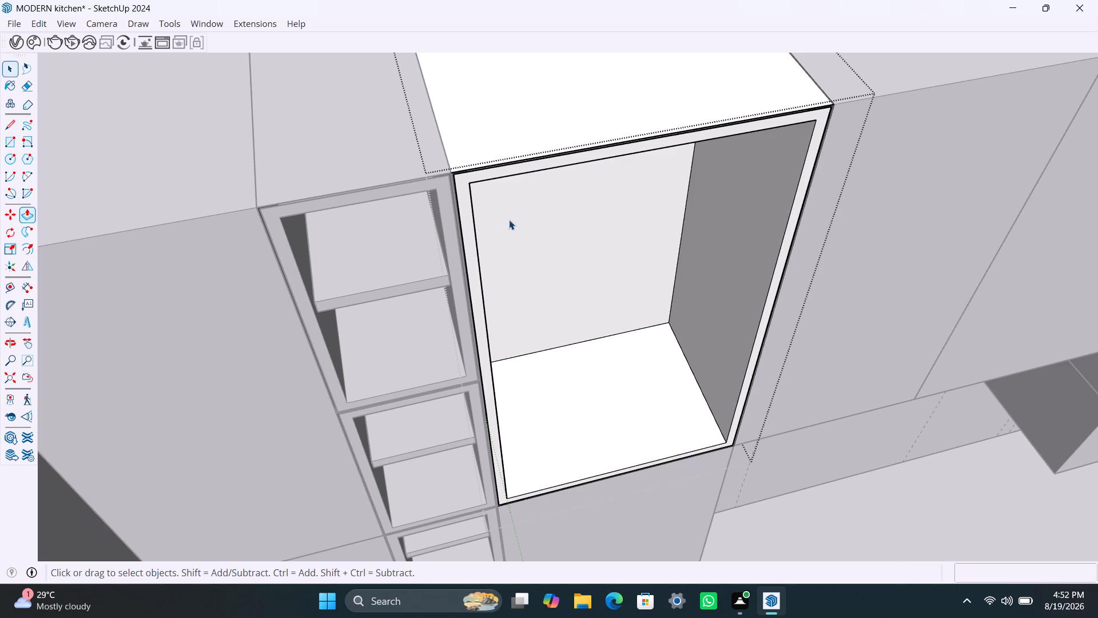
# Draw a rectangle across the upper cabinet's front opening and make it a group.
pyautogui.scroll(-4, 524, 264)
pyautogui.moveTo(531, 289); pyautogui.dragTo(473, 270, button='middle')
pyautogui.press('r')
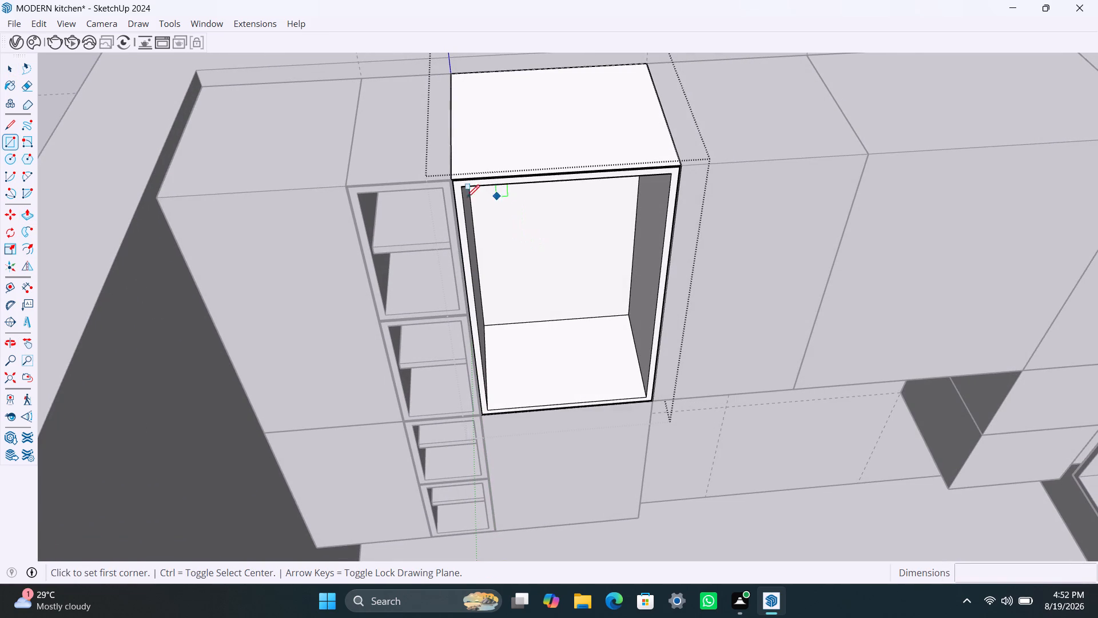
pyautogui.click(460, 189)
pyautogui.click(649, 392)
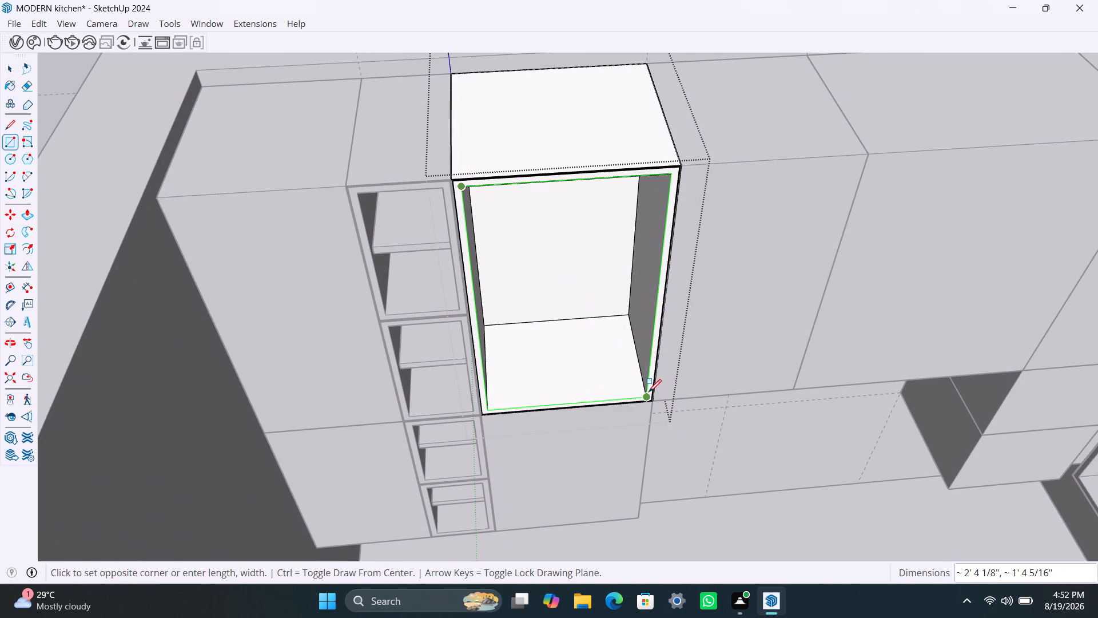
pyautogui.press('space')
pyautogui.doubleClick(623, 356)
pyautogui.rightClick(623, 356)
pyautogui.click(676, 154)
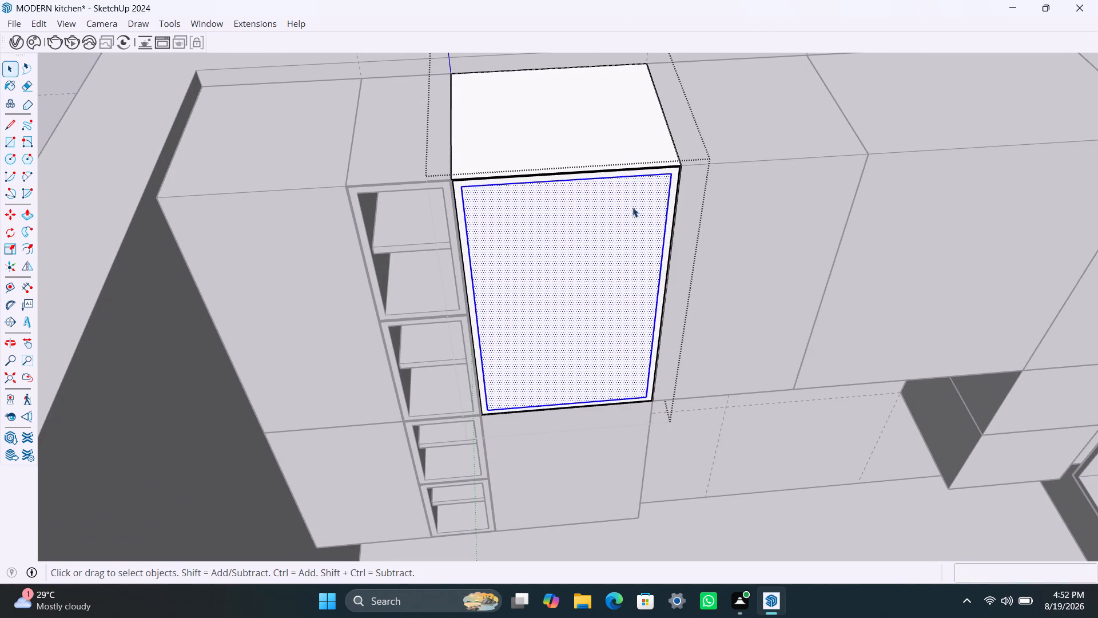
# Extrude the grouped door face of the upper cabinet 18 mm and exit the groups.
pyautogui.tripleClick(614, 231)
pyautogui.press('p')
pyautogui.click(614, 232)
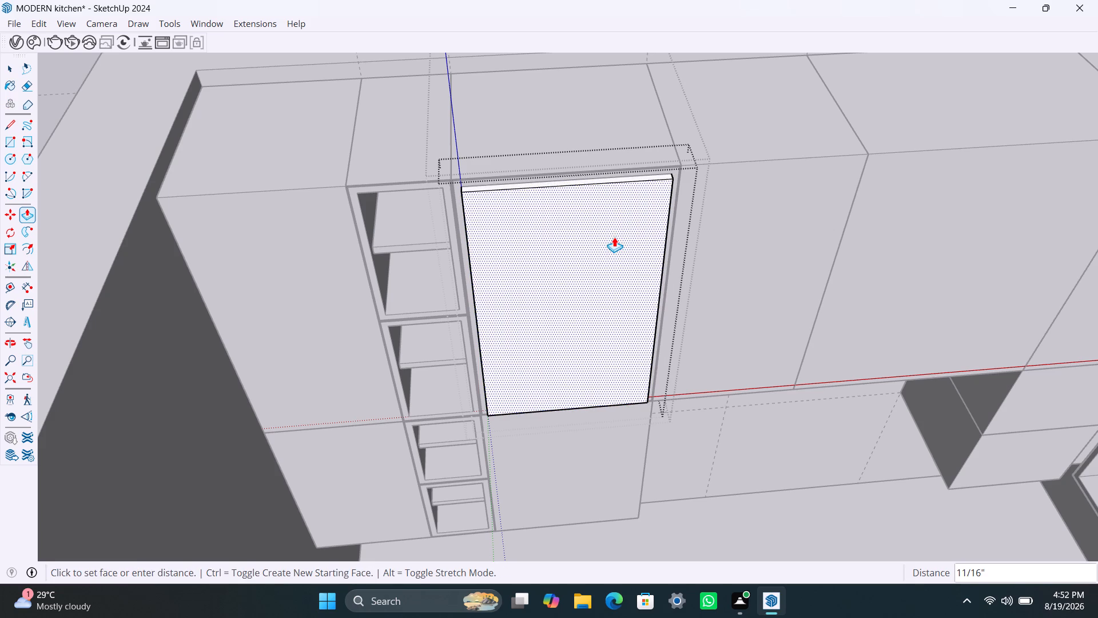
pyautogui.write('18mm')
pyautogui.press('Return')
pyautogui.press('space')
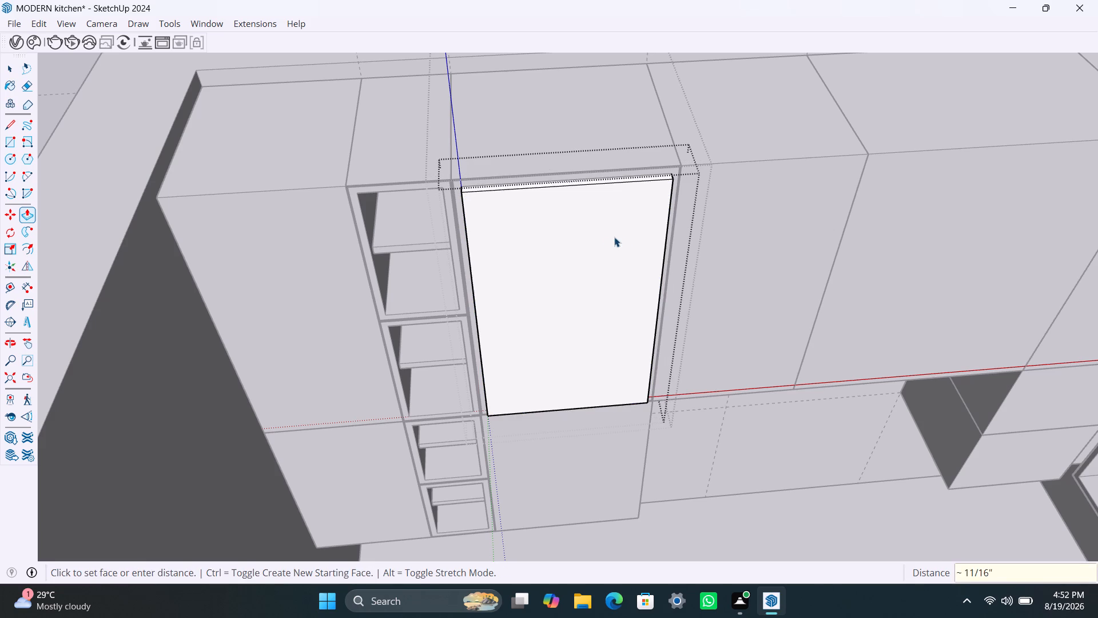
pyautogui.click(727, 112)
pyautogui.scroll(-5, 709, 266)
pyautogui.moveTo(653, 285); pyautogui.dragTo(571, 275, button='middle')
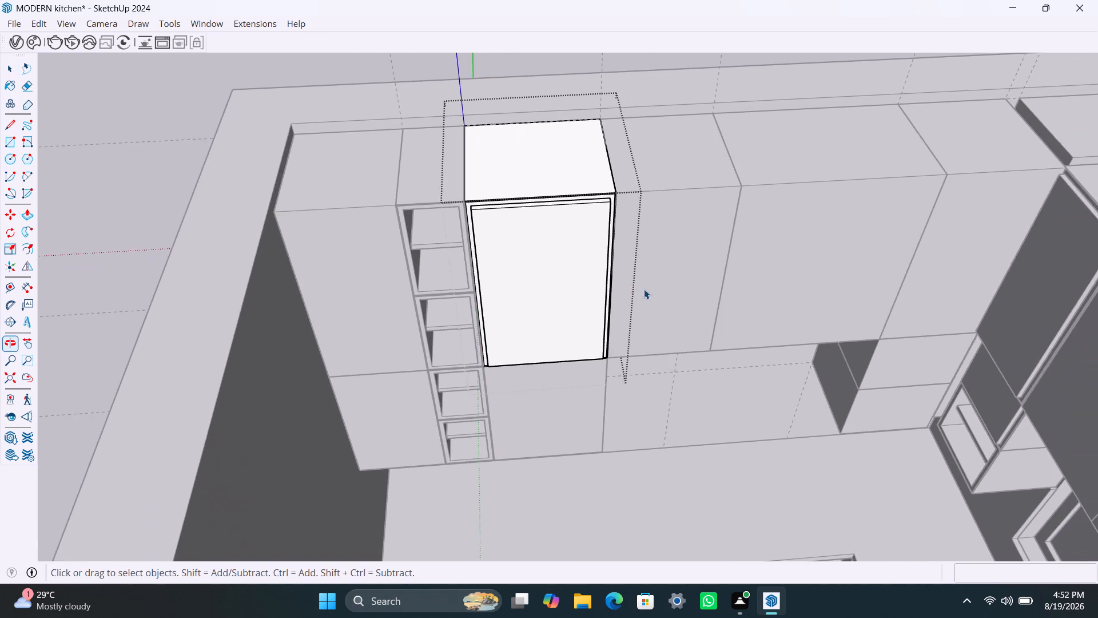
pyautogui.click(644, 289)
# Offset the front face outline of the lower cabinet beside the shelved column inward 2.5 mm.
pyautogui.click(571, 362)
pyautogui.scroll(-2, 551, 398)
pyautogui.moveTo(545, 402); pyautogui.dragTo(543, 359, button='middle')
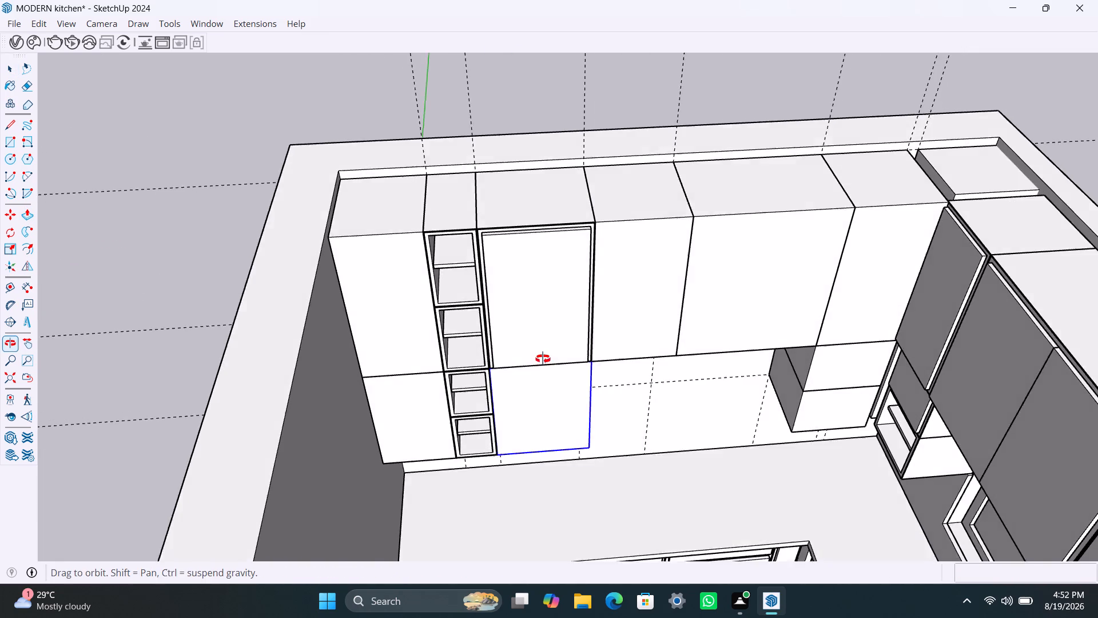
pyautogui.moveTo(543, 359); pyautogui.dragTo(540, 354, button='middle')
pyautogui.scroll(4, 526, 404)
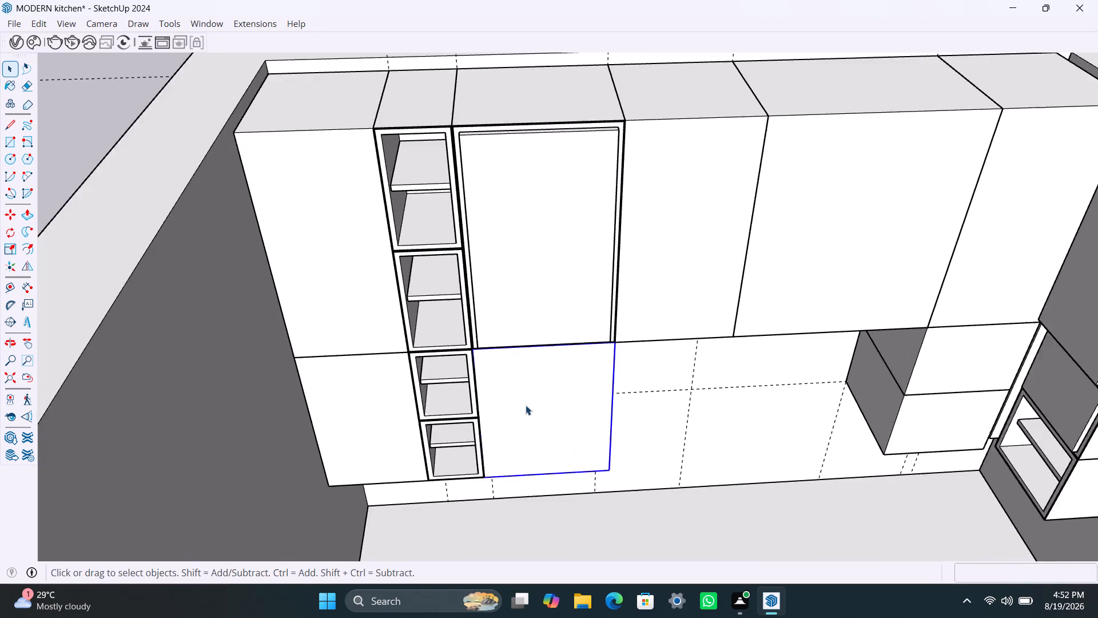
pyautogui.moveTo(524, 406); pyautogui.dragTo(494, 304, button='middle')
pyautogui.press('f')
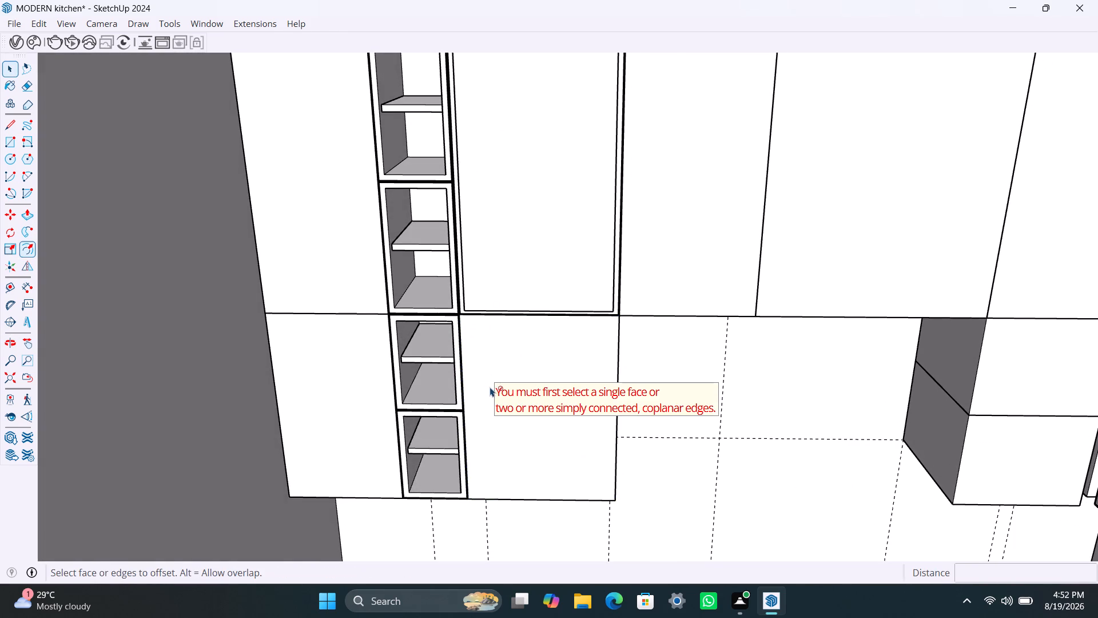
pyautogui.press('space')
pyautogui.tripleClick(486, 369)
pyautogui.press('f')
pyautogui.click(489, 372)
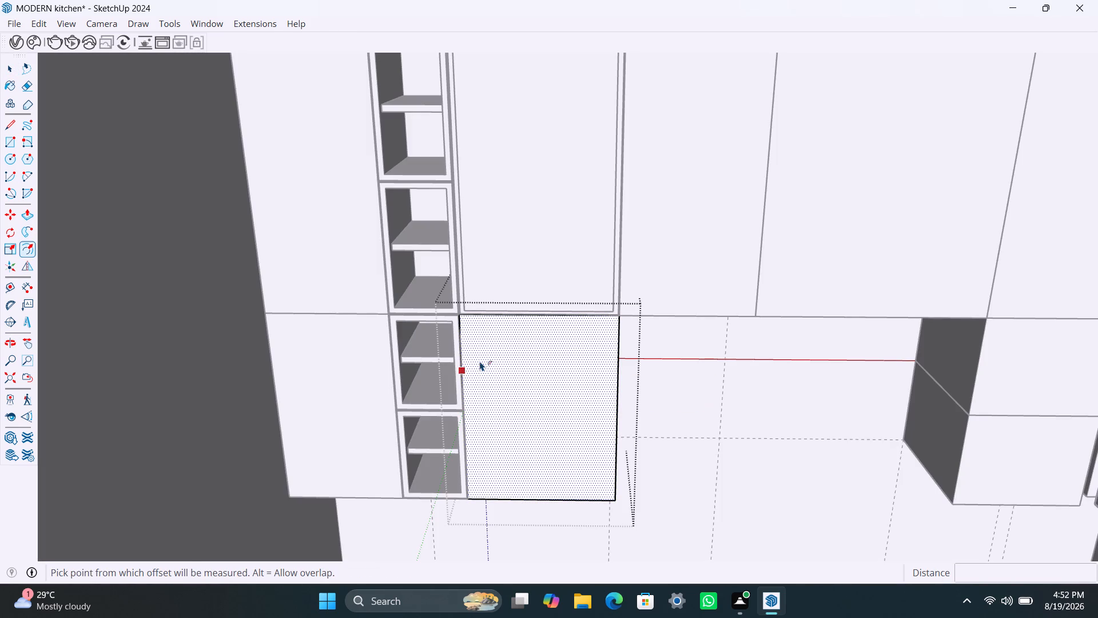
pyautogui.click(491, 363)
pyautogui.write('2.5mm')
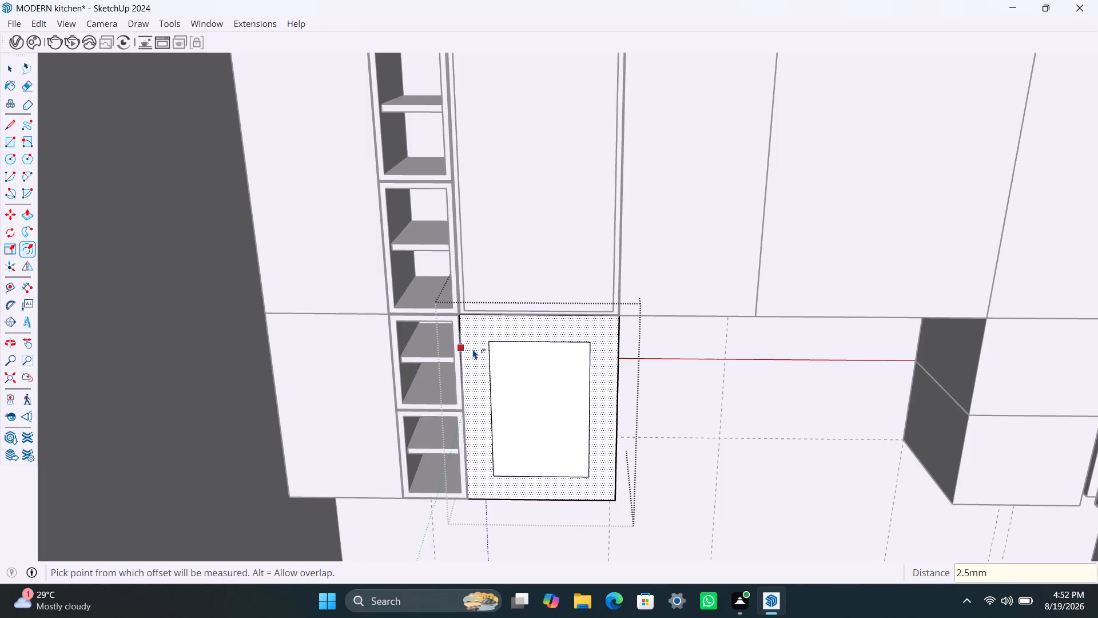
pyautogui.press('Return')
# Offset the inner outline on the lower cabinet's front a further 18 mm inward.
pyautogui.click(494, 357)
pyautogui.write('18mm')
pyautogui.press('Return')
pyautogui.press('space')
# Push the lower cabinet's inner front face 300 mm inward to hollow out the cabinet.
pyautogui.click(511, 375)
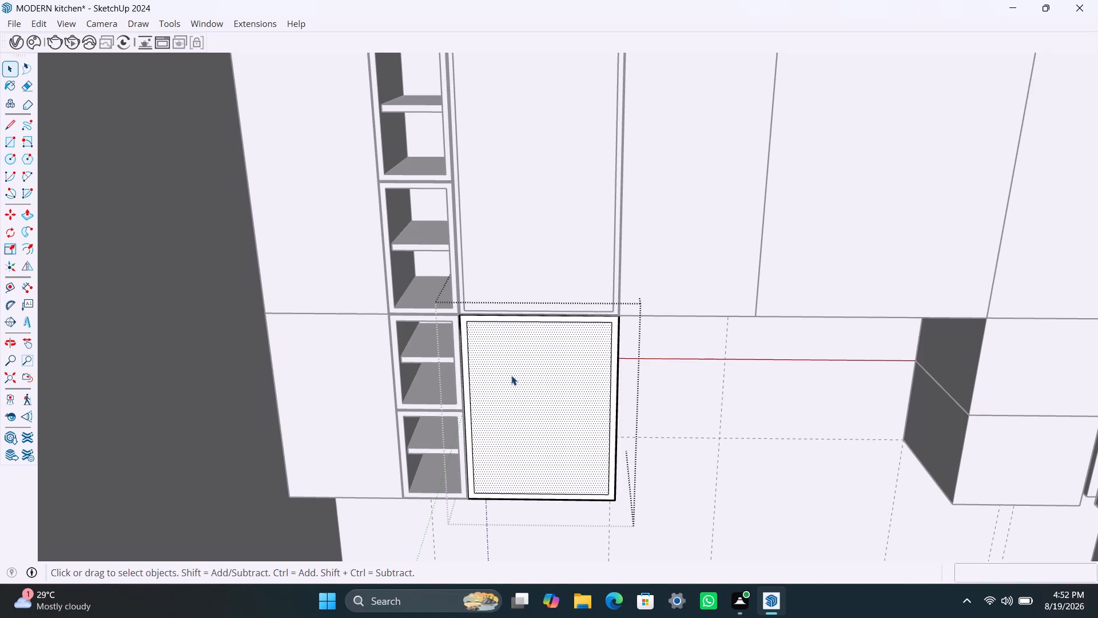
pyautogui.press('p')
pyautogui.click(511, 375)
pyautogui.write('300mm')
pyautogui.press('Return')
pyautogui.press('space')
# Delete the thin 2.5 mm strip around the outer edge of the lower cabinet's front.
pyautogui.scroll(7, 467, 380)
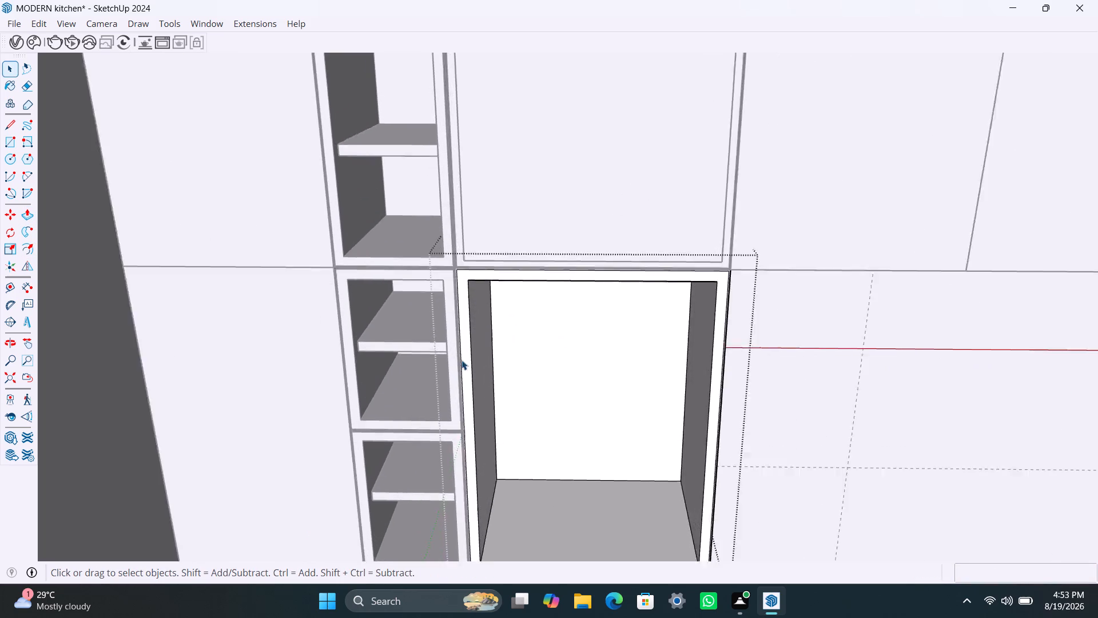
pyautogui.scroll(13, 462, 360)
pyautogui.click(456, 331)
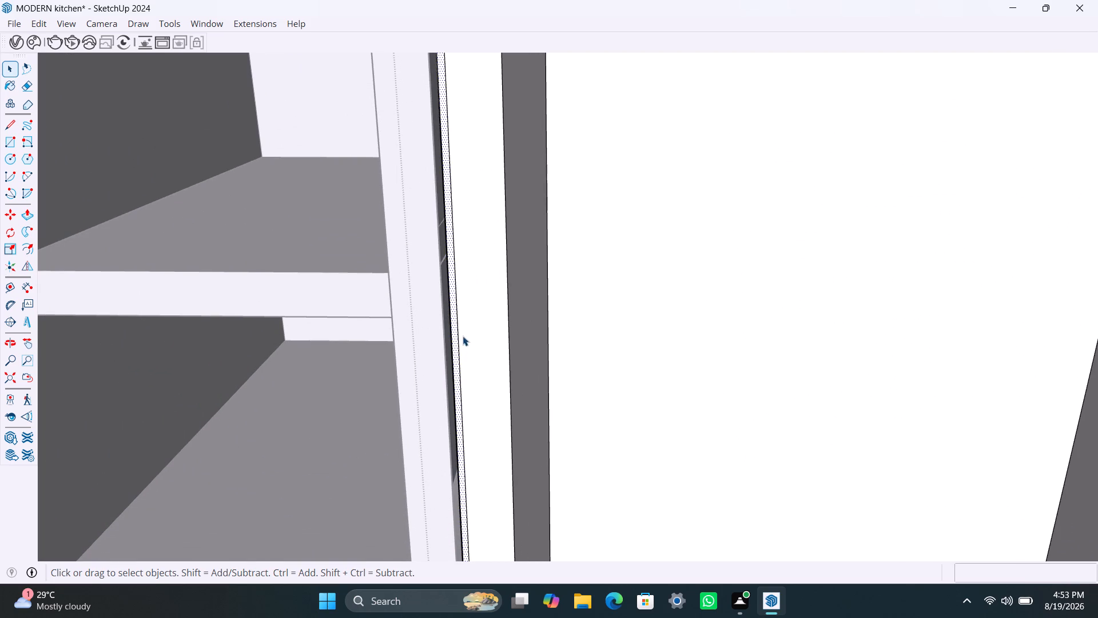
pyautogui.press('Delete')
# Draw a rectangle across the lower cabinet's front opening and make it a group.
pyautogui.scroll(-16, 509, 378)
pyautogui.press('r')
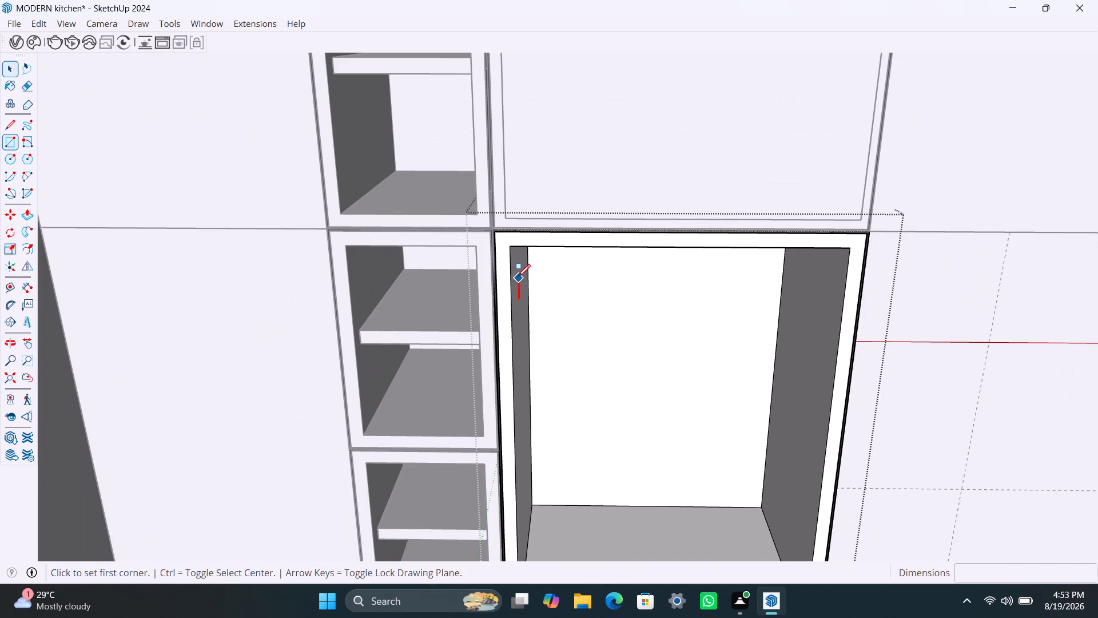
pyautogui.click(512, 247)
pyautogui.scroll(-9, 627, 437)
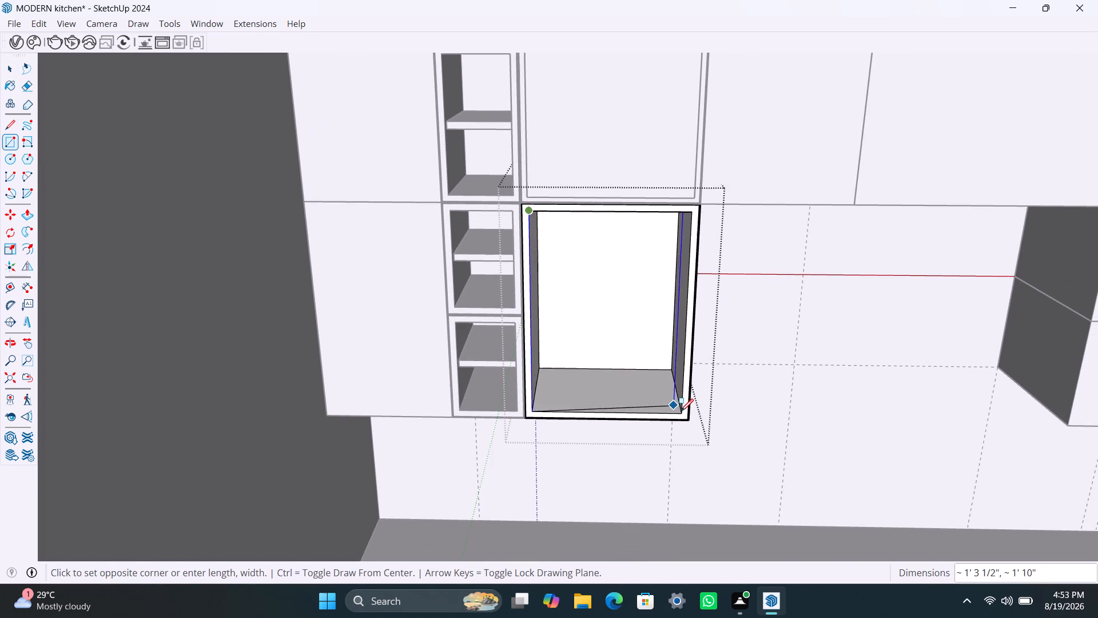
pyautogui.click(682, 411)
pyautogui.press('space')
pyautogui.doubleClick(649, 354)
pyautogui.rightClick(649, 354)
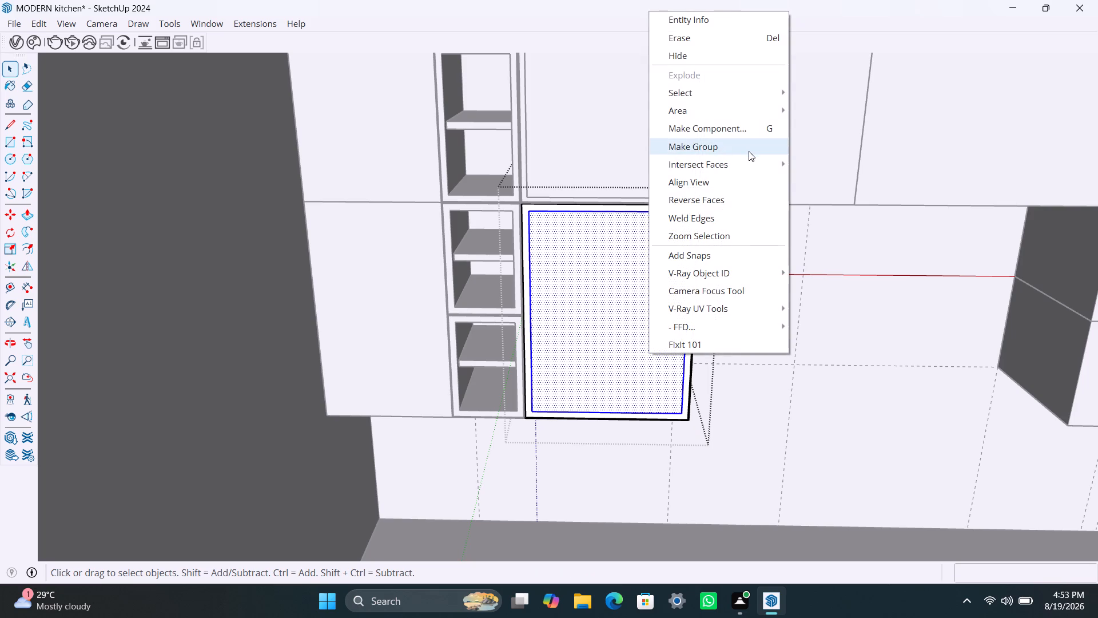
pyautogui.click(749, 151)
# Extrude the grouped door face of the lower cabinet 18 mm and exit the groups.
pyautogui.click(616, 339)
pyautogui.click(615, 335)
pyautogui.tripleClick(615, 331)
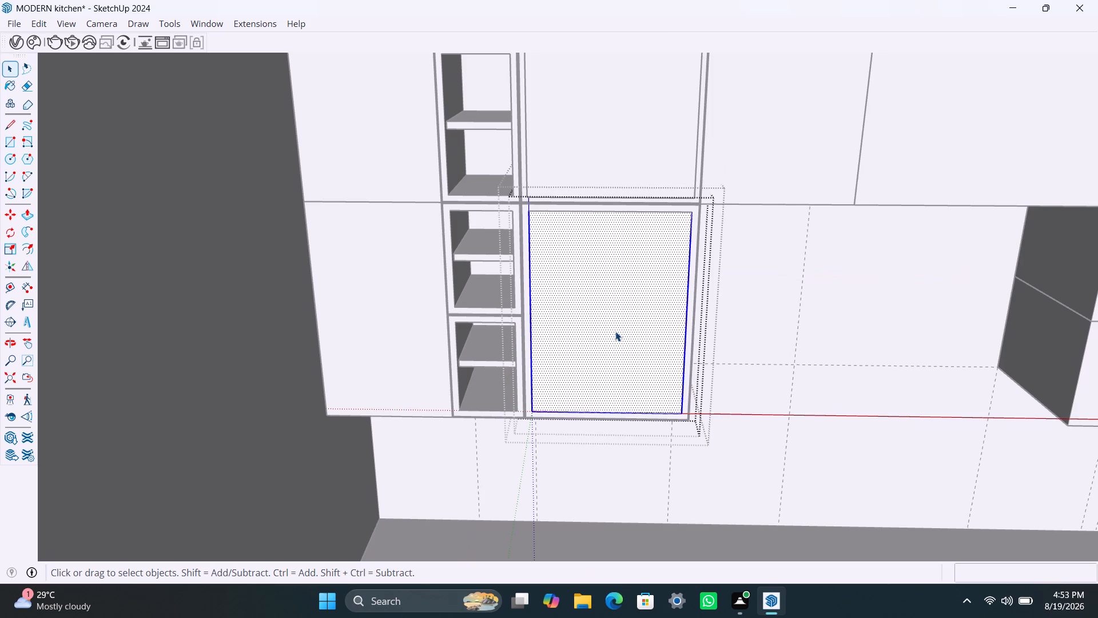
pyautogui.press('p')
pyautogui.click(615, 331)
pyautogui.write('18MM')
pyautogui.press('Return')
pyautogui.press('space')
pyautogui.click(870, 323)
pyautogui.scroll(-10, 797, 289)
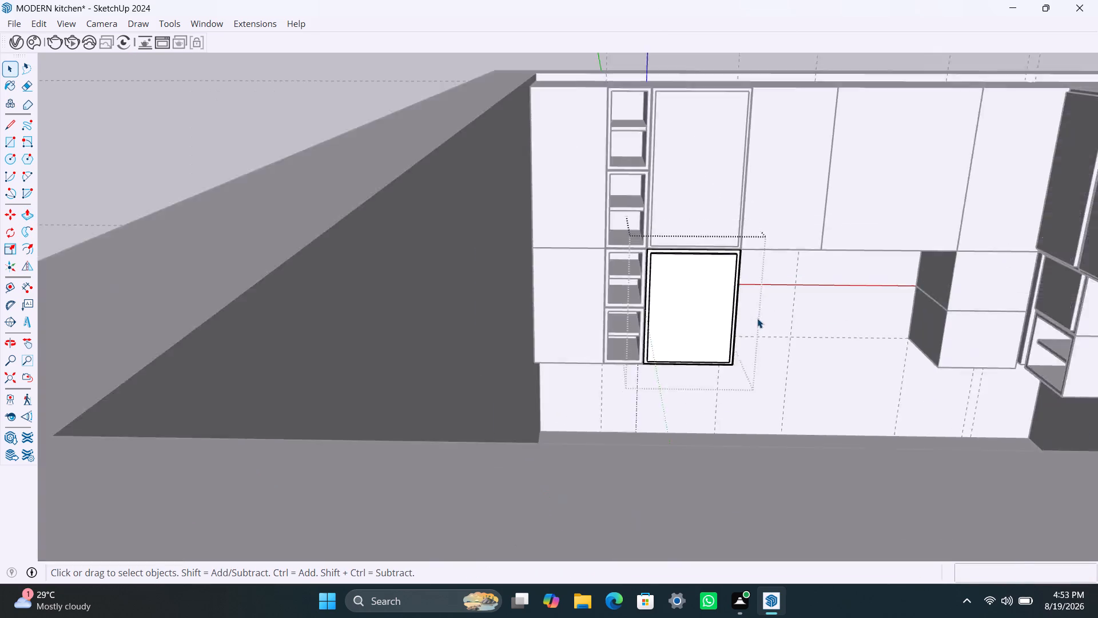
pyautogui.scroll(-6, 757, 318)
pyautogui.click(982, 169)
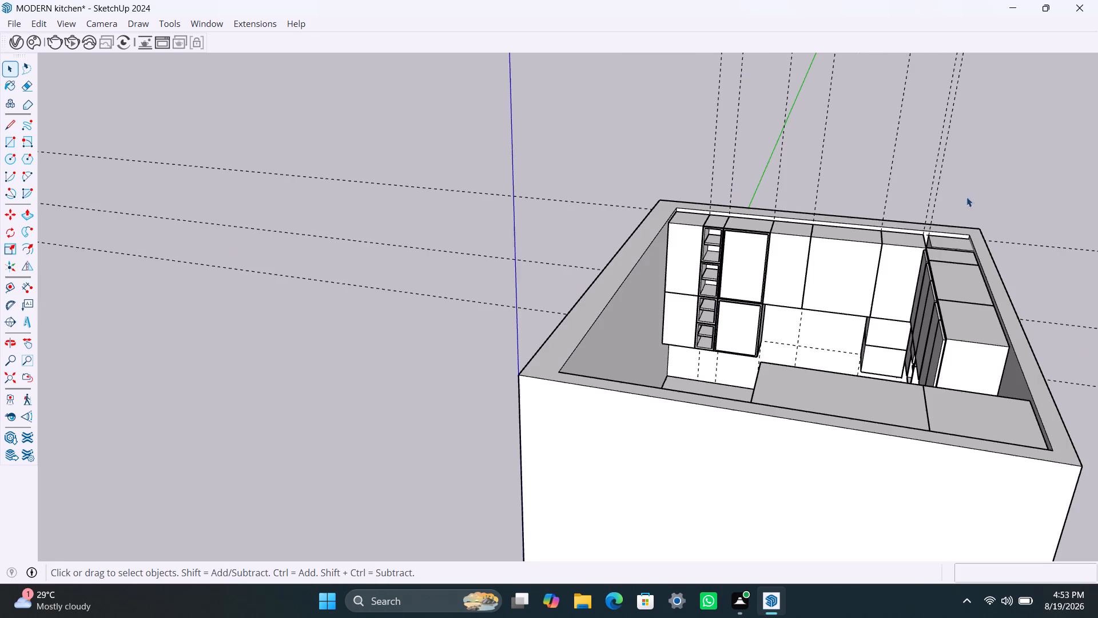
# Copy the bottom stacked box near the wall's far corner about 3' 4 3/16" across, against the lower cabinet with the new door.
pyautogui.scroll(-2, 756, 241)
pyautogui.scroll(2, 791, 290)
pyautogui.moveTo(815, 353); pyautogui.dragTo(966, 384, button='middle')
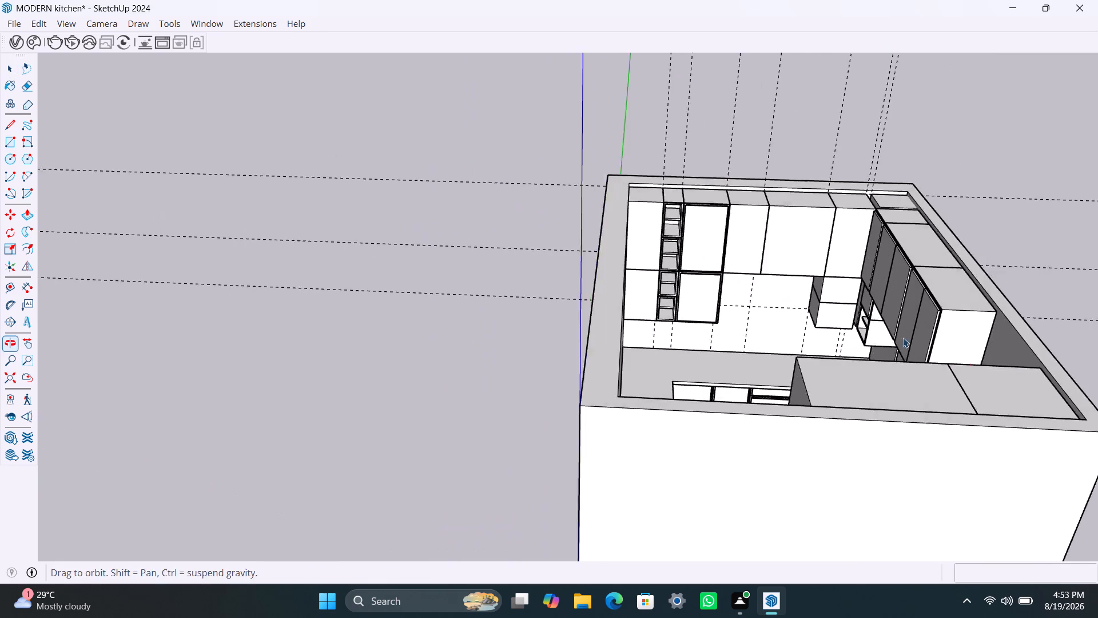
pyautogui.scroll(3, 766, 249)
pyautogui.moveTo(755, 249); pyautogui.dragTo(563, 268, button='middle')
pyautogui.scroll(2, 591, 276)
pyautogui.moveTo(587, 280); pyautogui.dragTo(607, 284, button='middle')
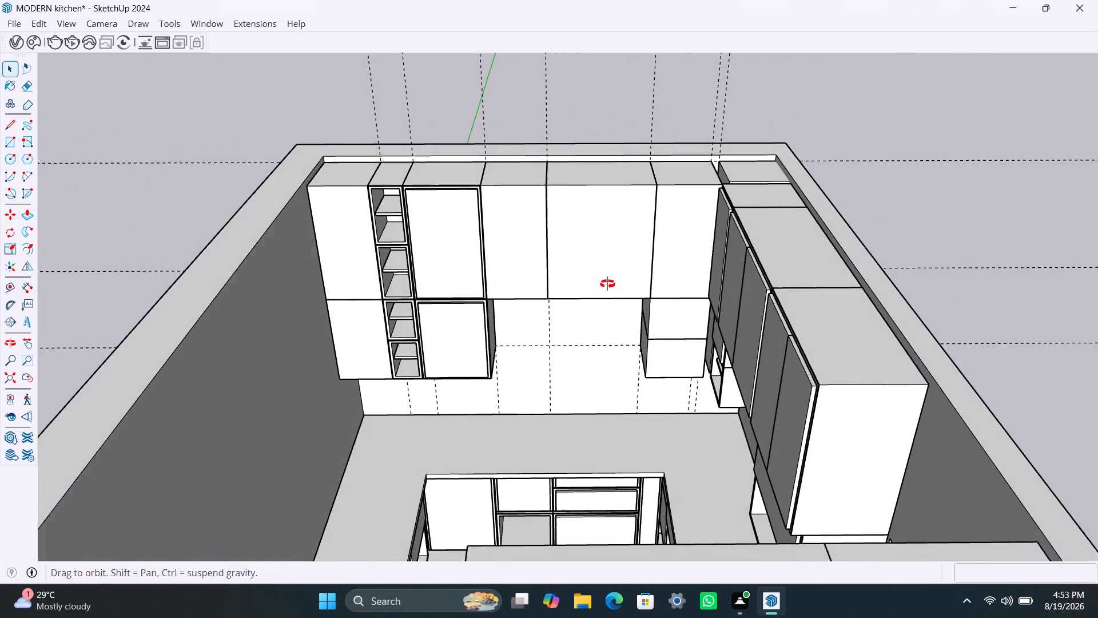
pyautogui.moveTo(607, 284); pyautogui.dragTo(608, 284, button='middle')
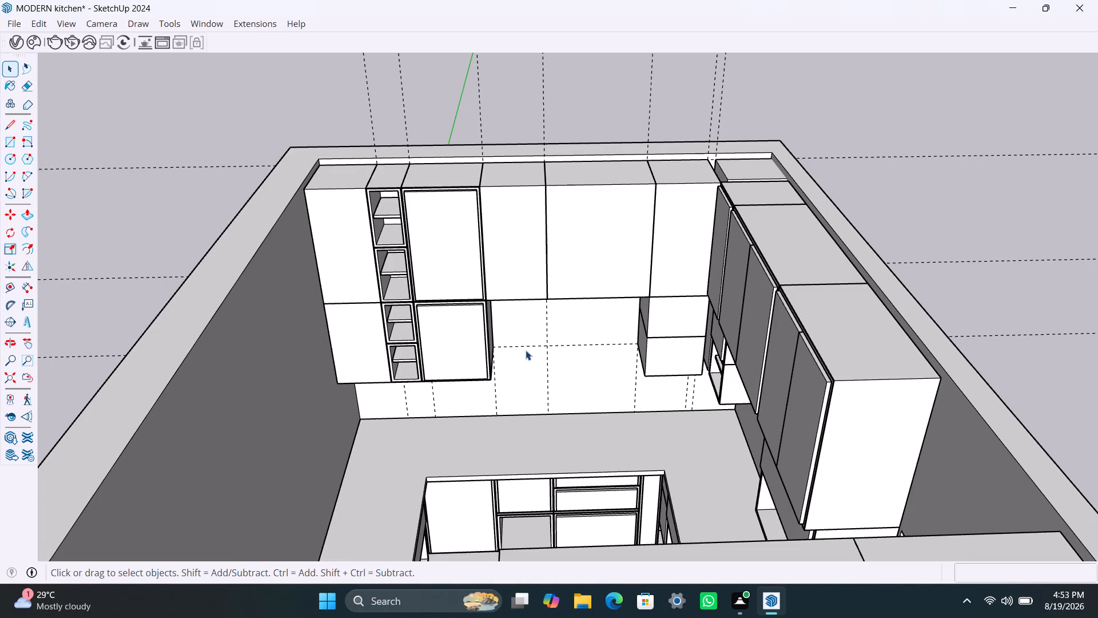
pyautogui.click(649, 361)
pyautogui.press('m')
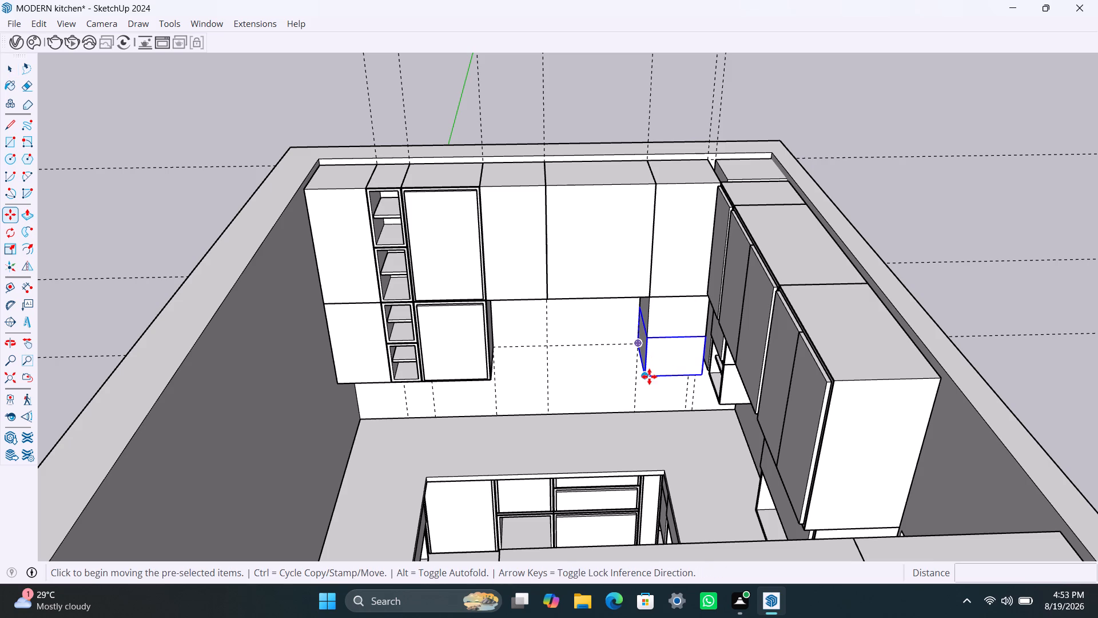
pyautogui.click(648, 383)
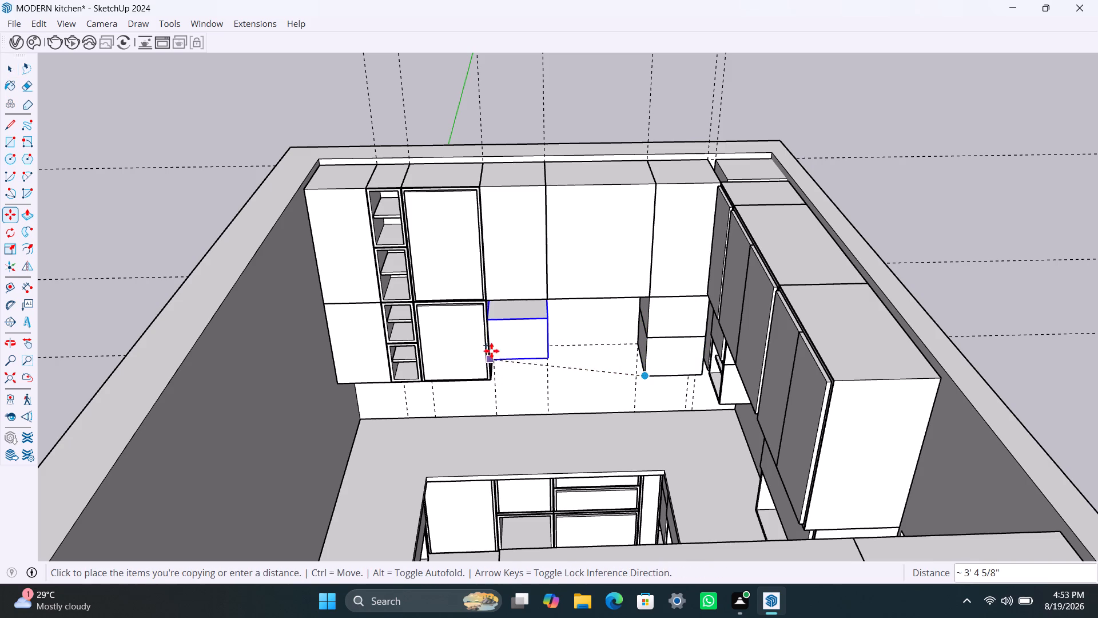
pyautogui.click(495, 378)
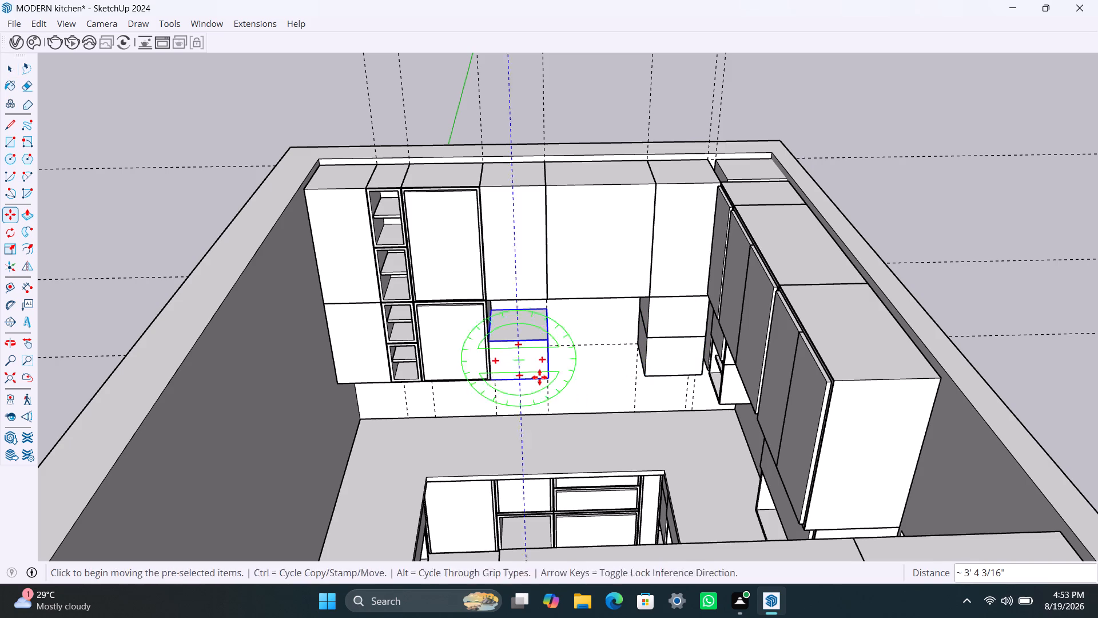
pyautogui.press('space')
# Delete the copied box standing against the lower cabinet with the door on the end wall.
pyautogui.scroll(3, 548, 367)
pyautogui.moveTo(559, 379); pyautogui.dragTo(486, 377, button='middle')
pyautogui.scroll(3, 550, 375)
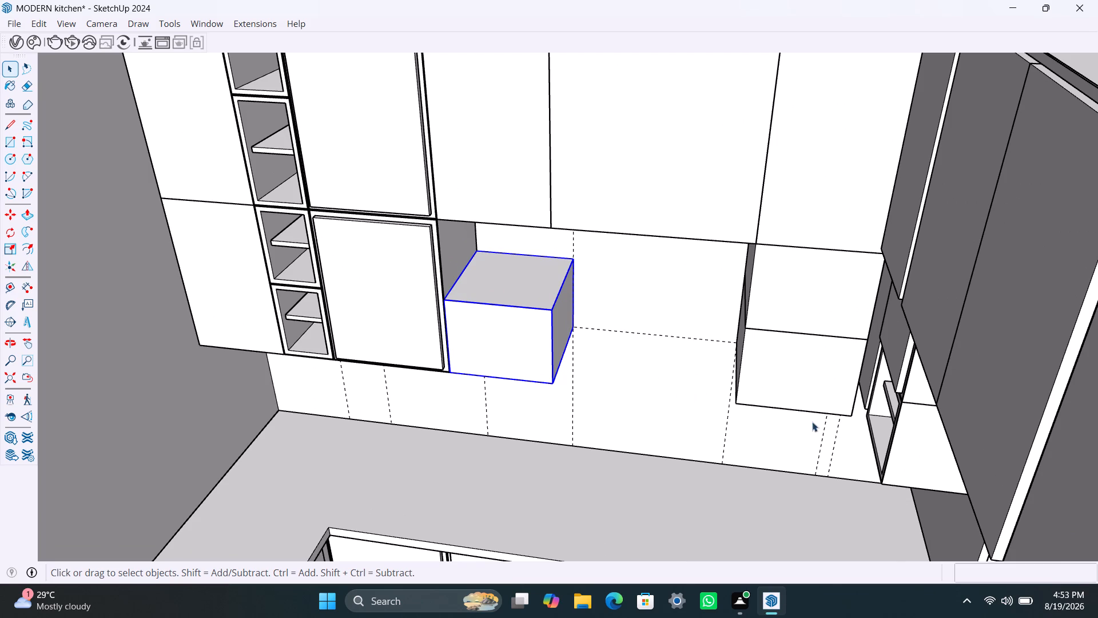
pyautogui.moveTo(856, 405); pyautogui.dragTo(832, 330, button='middle')
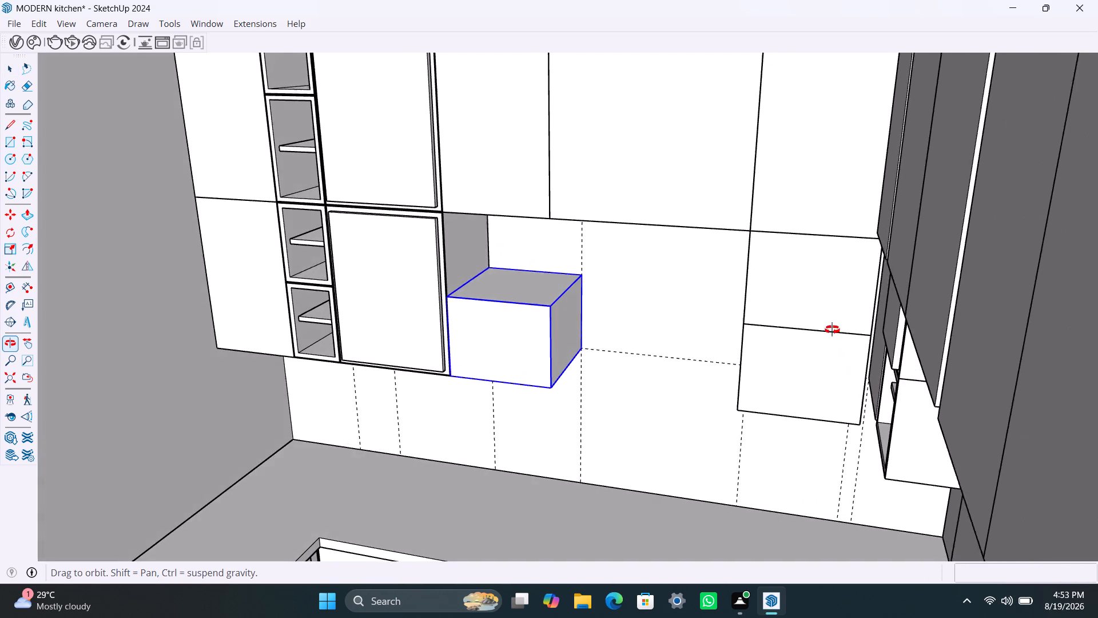
pyautogui.moveTo(832, 330); pyautogui.dragTo(834, 327, button='middle')
pyautogui.scroll(2, 844, 435)
pyautogui.moveTo(865, 449); pyautogui.dragTo(882, 342, button='middle')
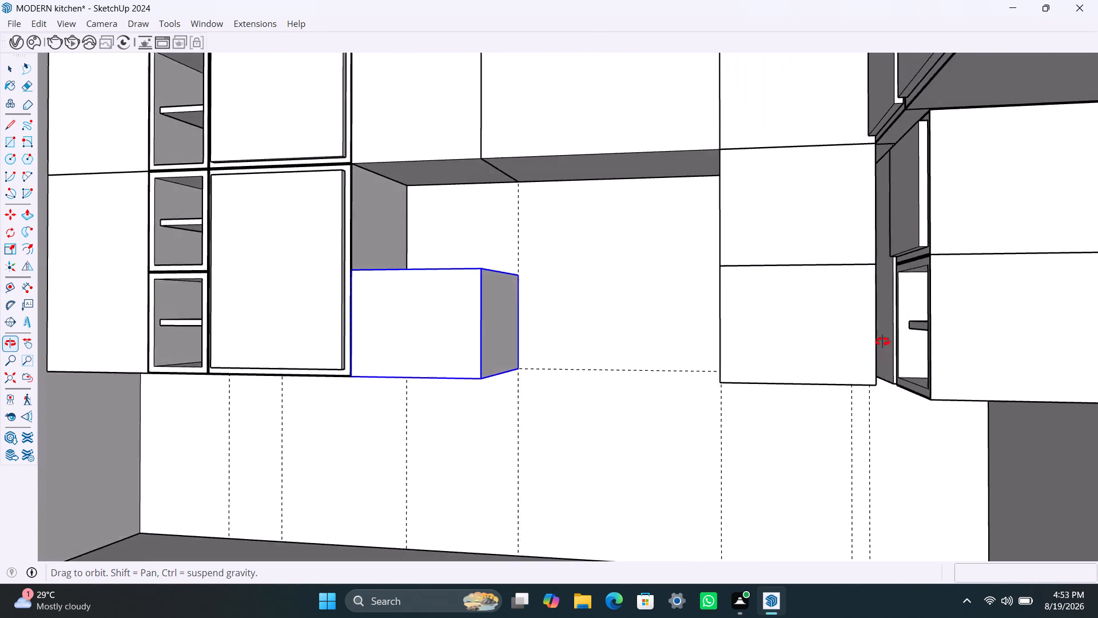
pyautogui.moveTo(882, 342); pyautogui.dragTo(868, 315, button='middle')
pyautogui.scroll(2, 874, 381)
pyautogui.moveTo(877, 387); pyautogui.dragTo(890, 377, button='middle')
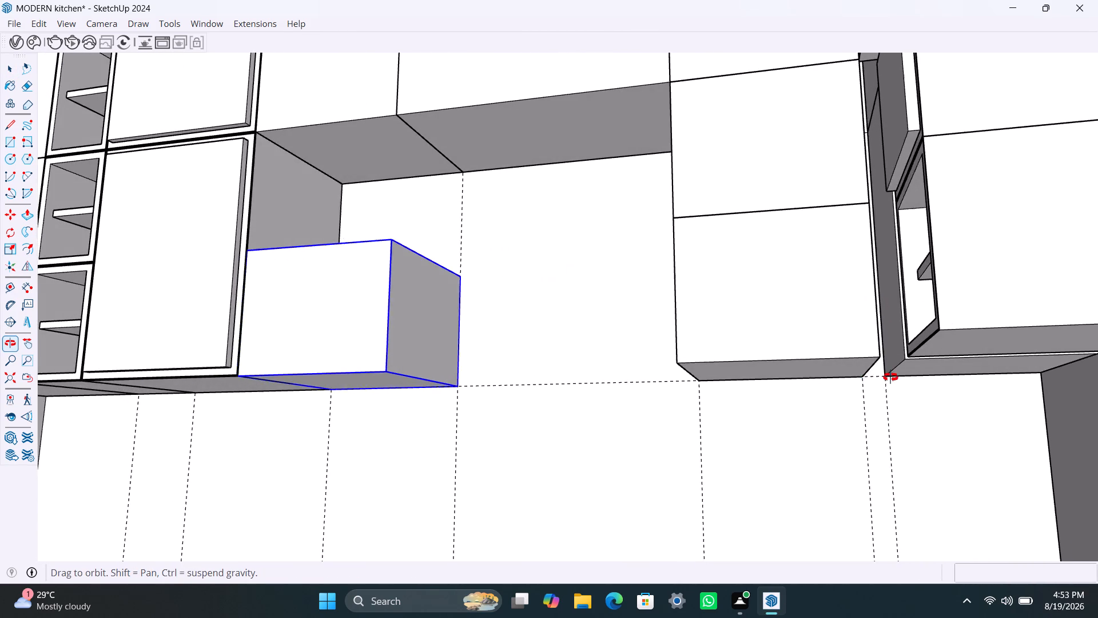
pyautogui.moveTo(890, 377); pyautogui.dragTo(912, 386, button='middle')
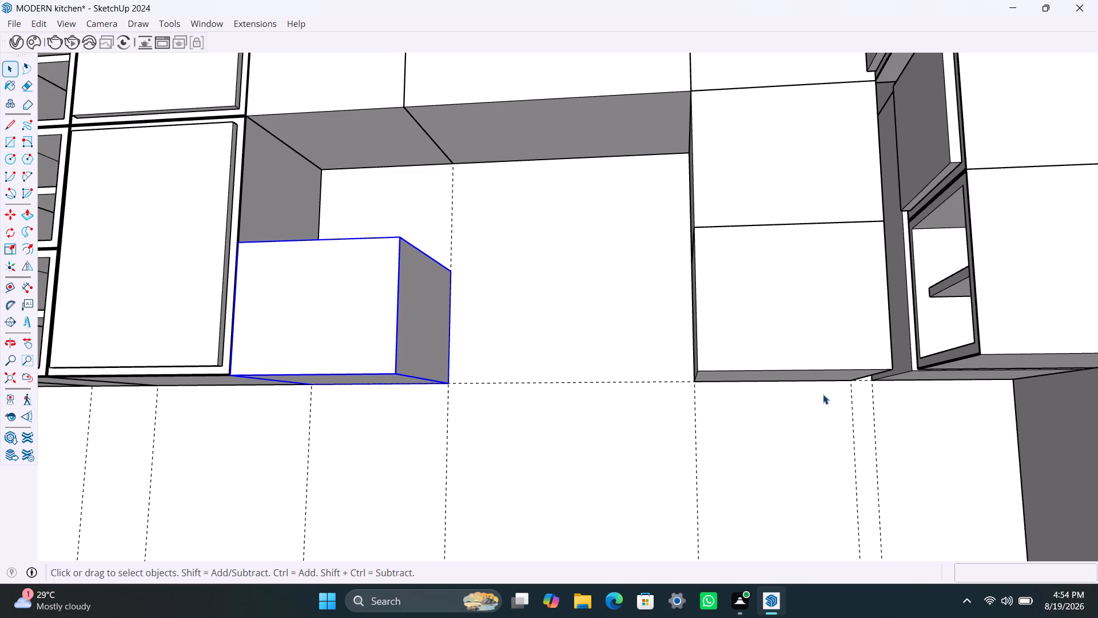
pyautogui.scroll(-4, 810, 397)
pyautogui.moveTo(643, 378); pyautogui.dragTo(675, 457, button='middle')
pyautogui.moveTo(549, 376); pyautogui.dragTo(571, 378, button='middle')
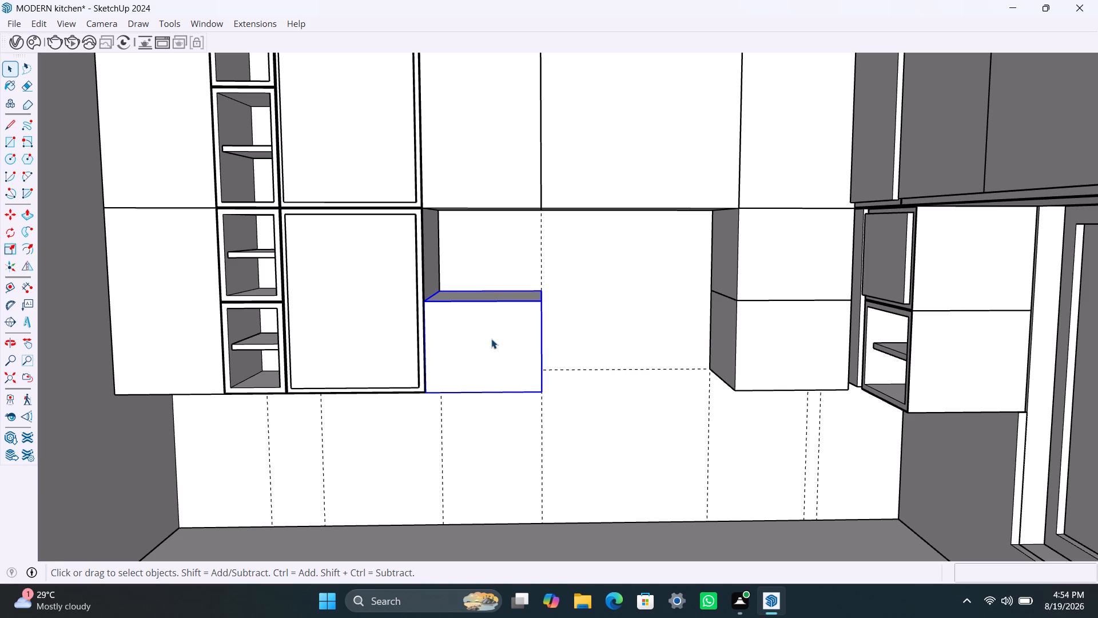
pyautogui.press('Delete')
# Open the bottom stacked box near the end wall's far corner and offset its front face inward by 2.5 mm, then 18 mm.
pyautogui.scroll(-1, 773, 354)
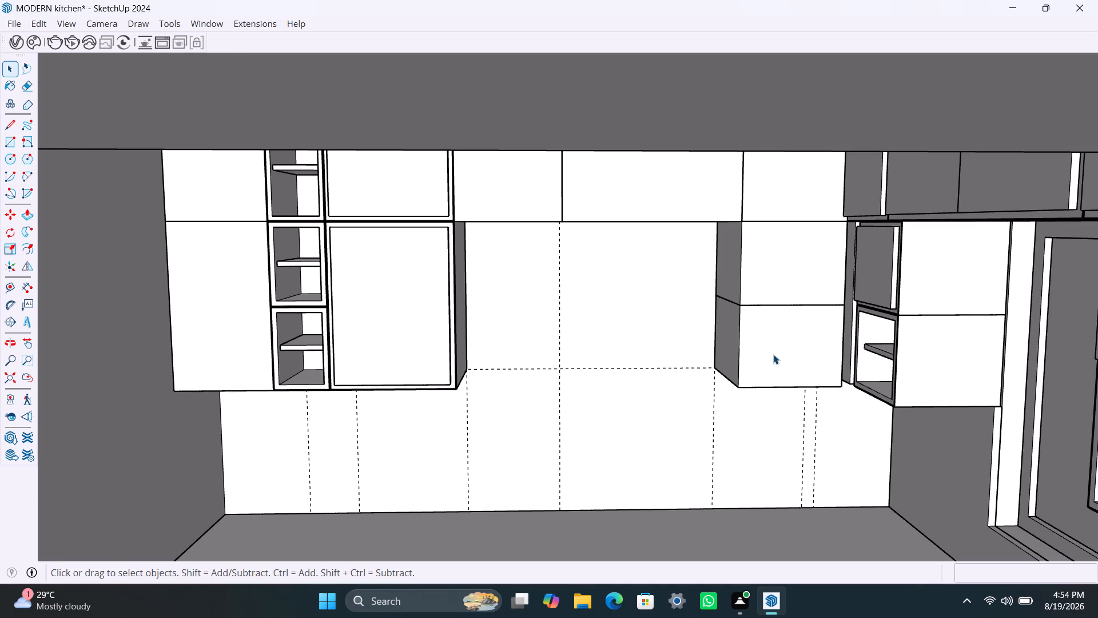
pyautogui.doubleClick(788, 359)
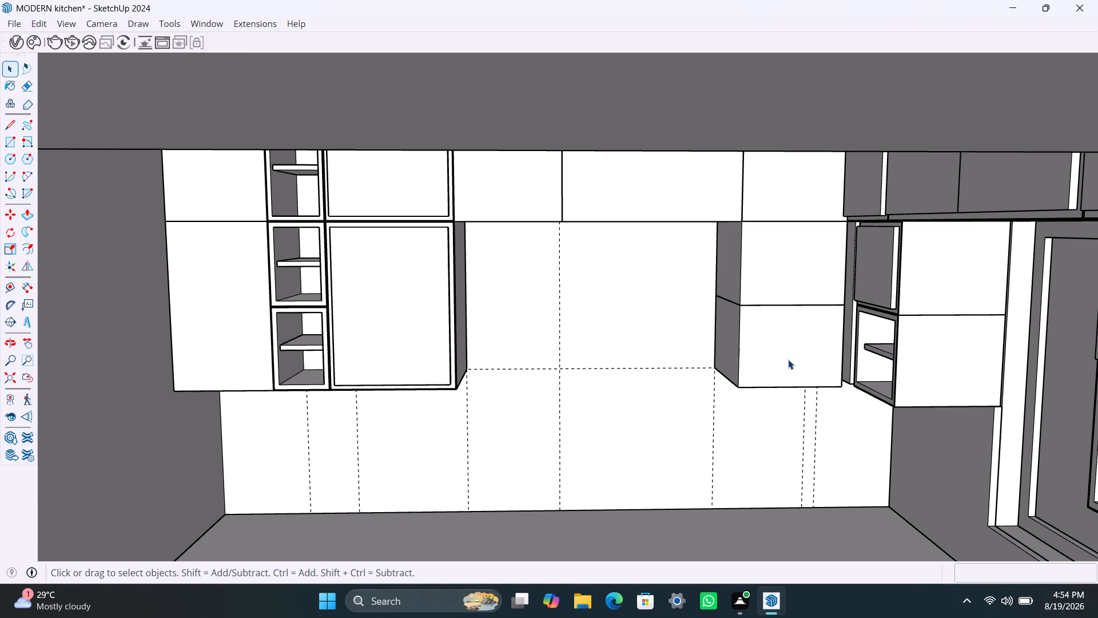
pyautogui.click(783, 358)
pyautogui.press('f')
pyautogui.moveTo(753, 347); pyautogui.dragTo(753, 342)
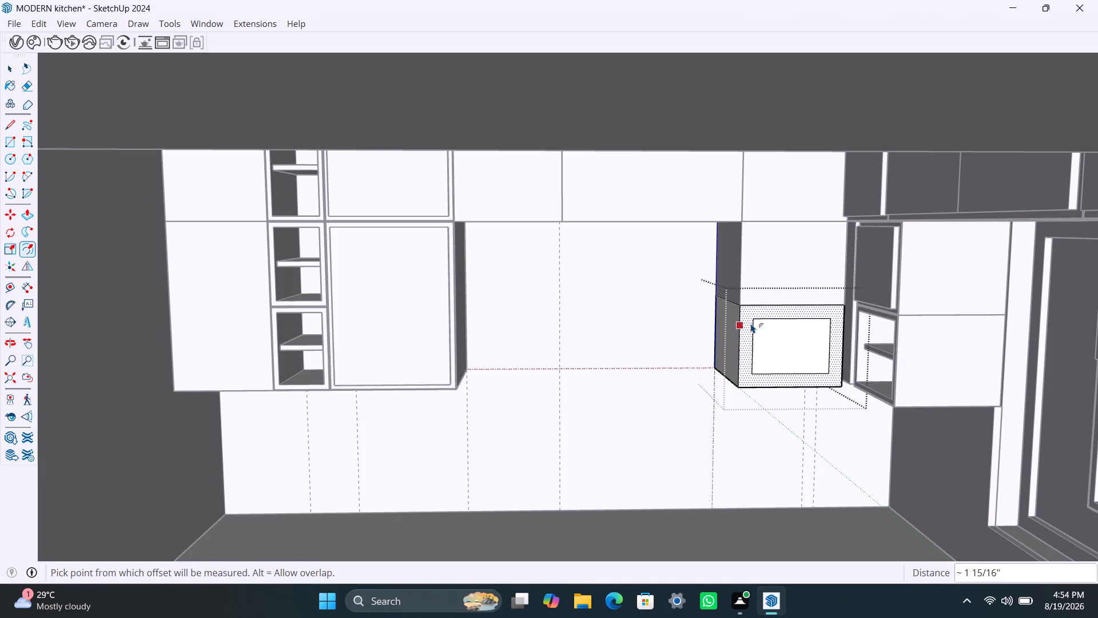
pyautogui.write('2.5MM')
pyautogui.press('Return')
pyautogui.click(764, 327)
pyautogui.write('18MM')
pyautogui.press('Return')
pyautogui.press('space')
# Delete the thin 2.5 mm strip around the outer edge of the bottom stacked box's front.
pyautogui.scroll(7, 746, 324)
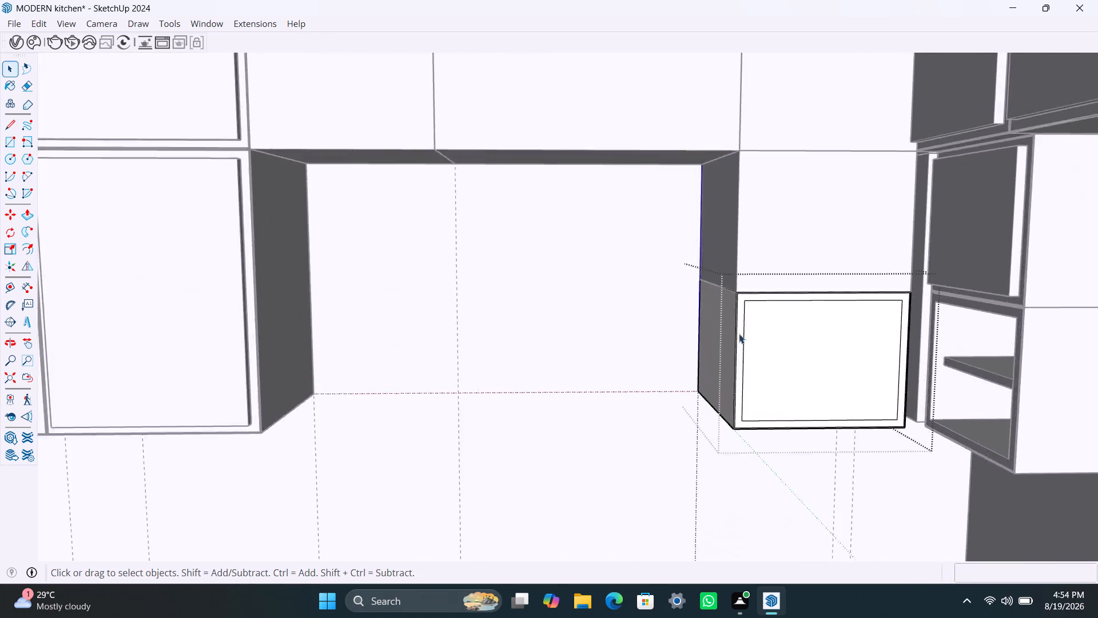
pyautogui.scroll(12, 739, 334)
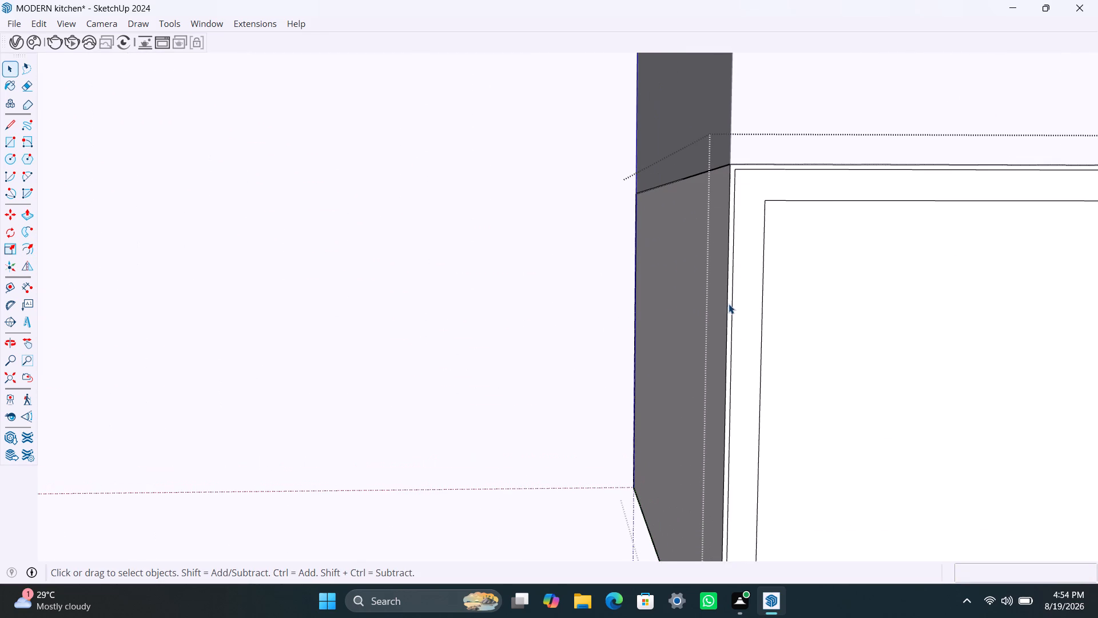
pyautogui.click(729, 304)
pyautogui.click(730, 303)
pyautogui.press('Delete')
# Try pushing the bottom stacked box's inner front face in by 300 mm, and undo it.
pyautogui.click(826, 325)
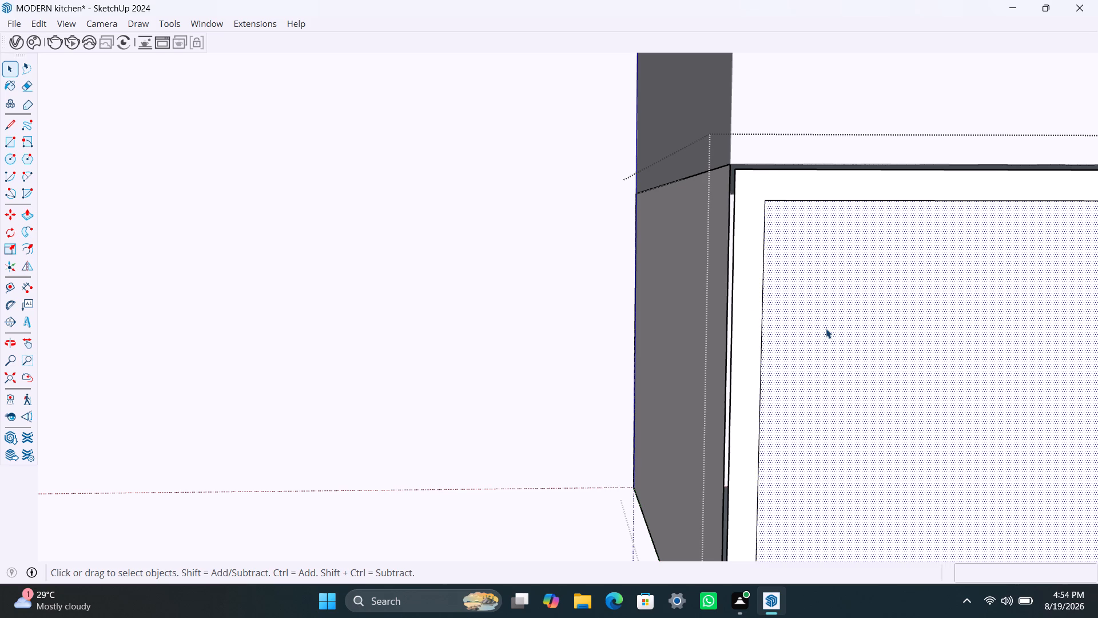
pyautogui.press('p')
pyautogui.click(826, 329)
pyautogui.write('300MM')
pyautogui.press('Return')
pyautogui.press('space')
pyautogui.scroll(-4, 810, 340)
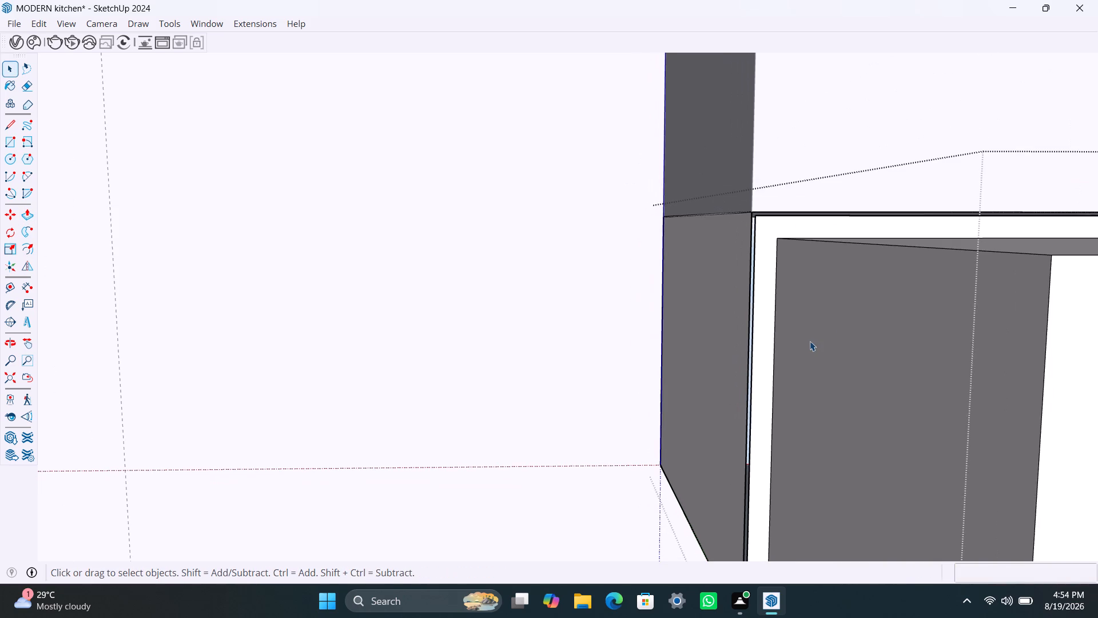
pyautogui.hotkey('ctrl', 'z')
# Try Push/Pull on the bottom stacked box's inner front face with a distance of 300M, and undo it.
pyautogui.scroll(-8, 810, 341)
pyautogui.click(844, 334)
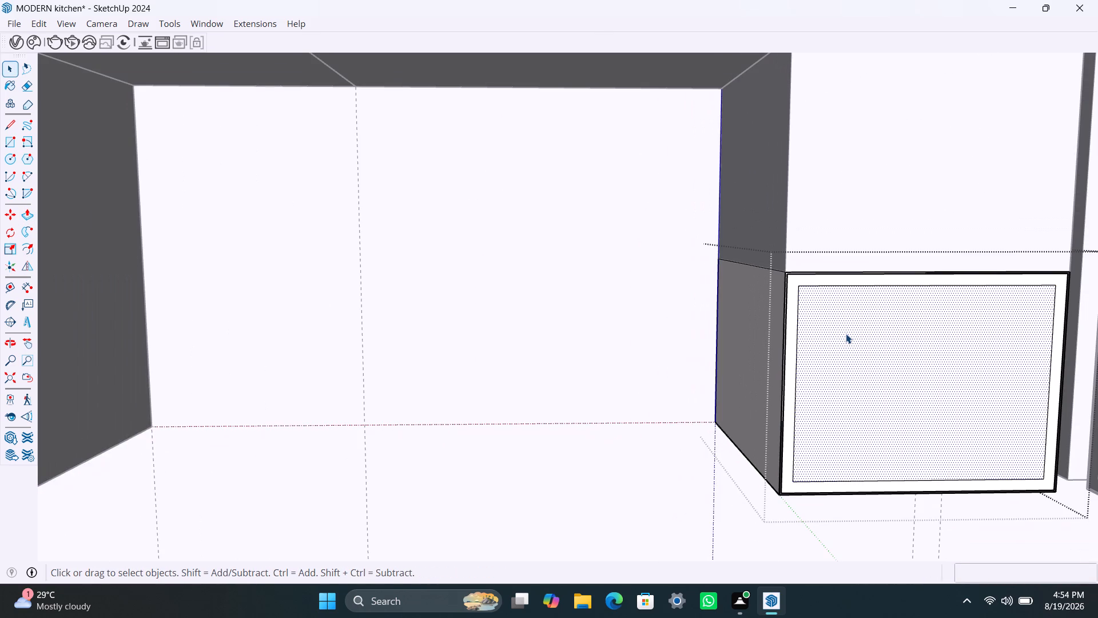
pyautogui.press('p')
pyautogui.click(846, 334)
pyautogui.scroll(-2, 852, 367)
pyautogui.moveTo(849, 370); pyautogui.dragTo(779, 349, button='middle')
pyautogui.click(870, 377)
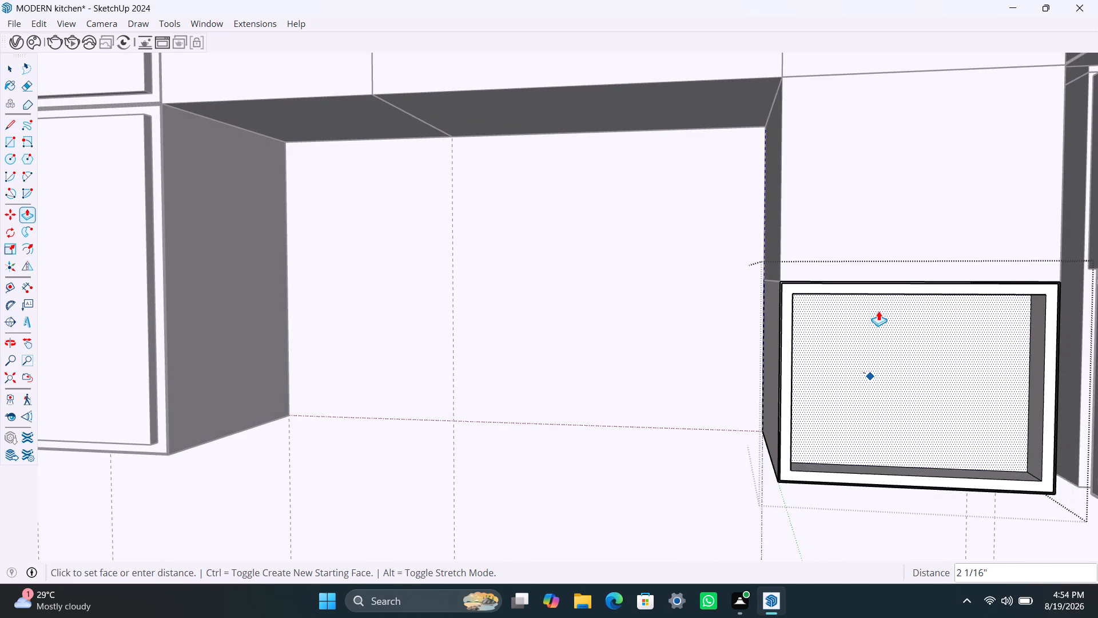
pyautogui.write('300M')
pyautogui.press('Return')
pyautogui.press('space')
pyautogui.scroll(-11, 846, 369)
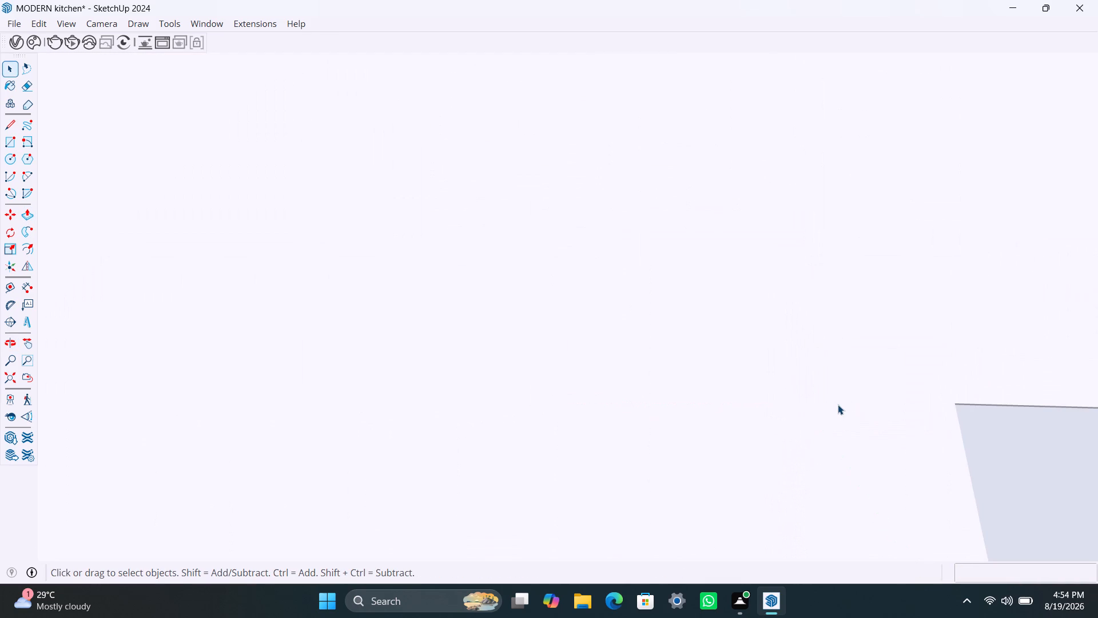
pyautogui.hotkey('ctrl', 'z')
# Push the bottom stacked box's inner front face in by 300 mm to hollow out the box.
pyautogui.scroll(-5, 479, 397)
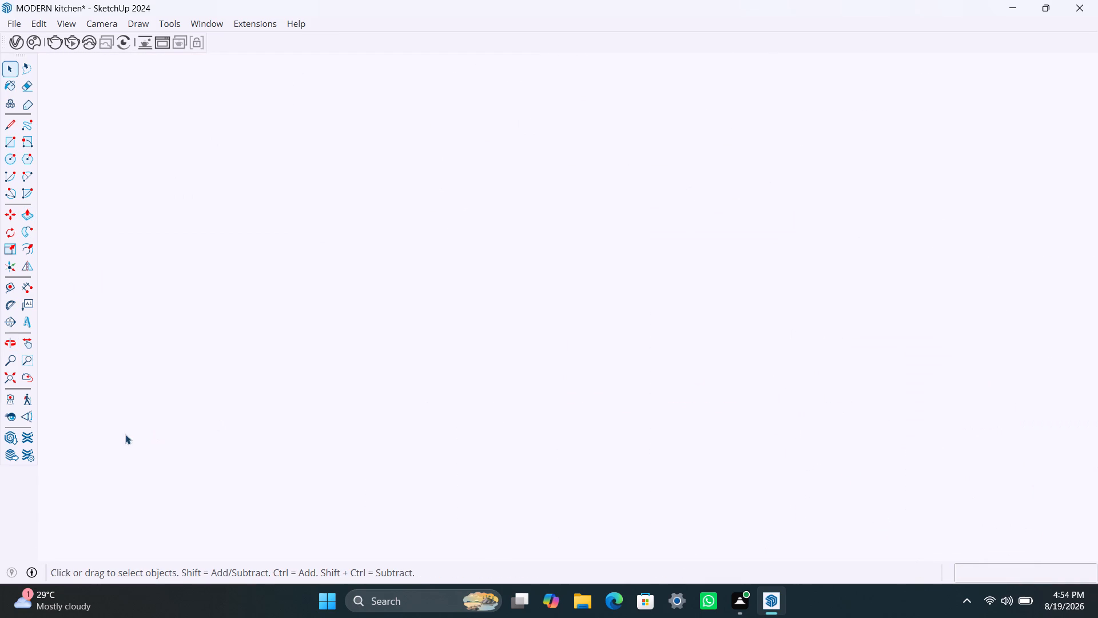
pyautogui.click(7, 373)
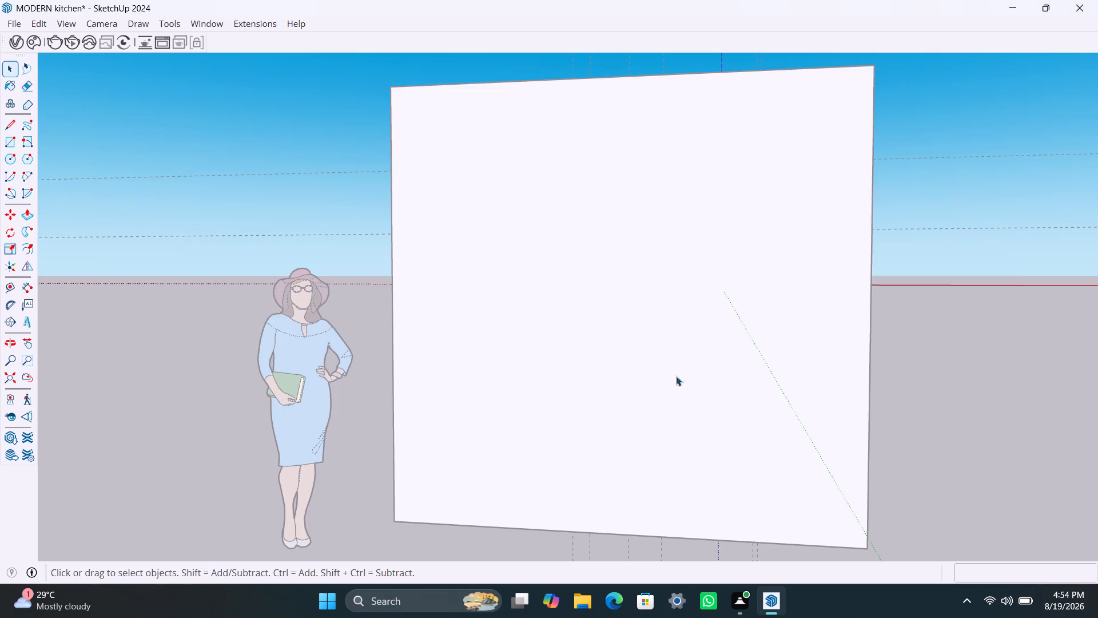
pyautogui.moveTo(846, 302); pyautogui.dragTo(783, 479, button='middle')
pyautogui.scroll(2, 702, 304)
pyautogui.moveTo(684, 318); pyautogui.dragTo(825, 327, button='middle')
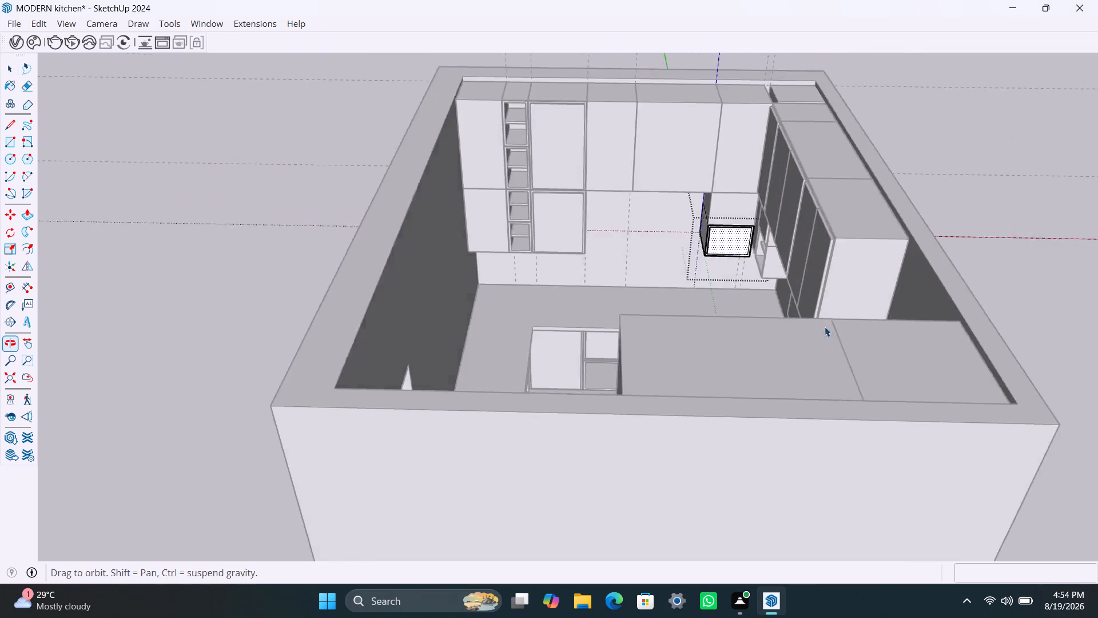
pyautogui.moveTo(825, 327); pyautogui.dragTo(825, 328, button='middle')
pyautogui.scroll(6, 746, 277)
pyautogui.press('p')
pyautogui.click(702, 218)
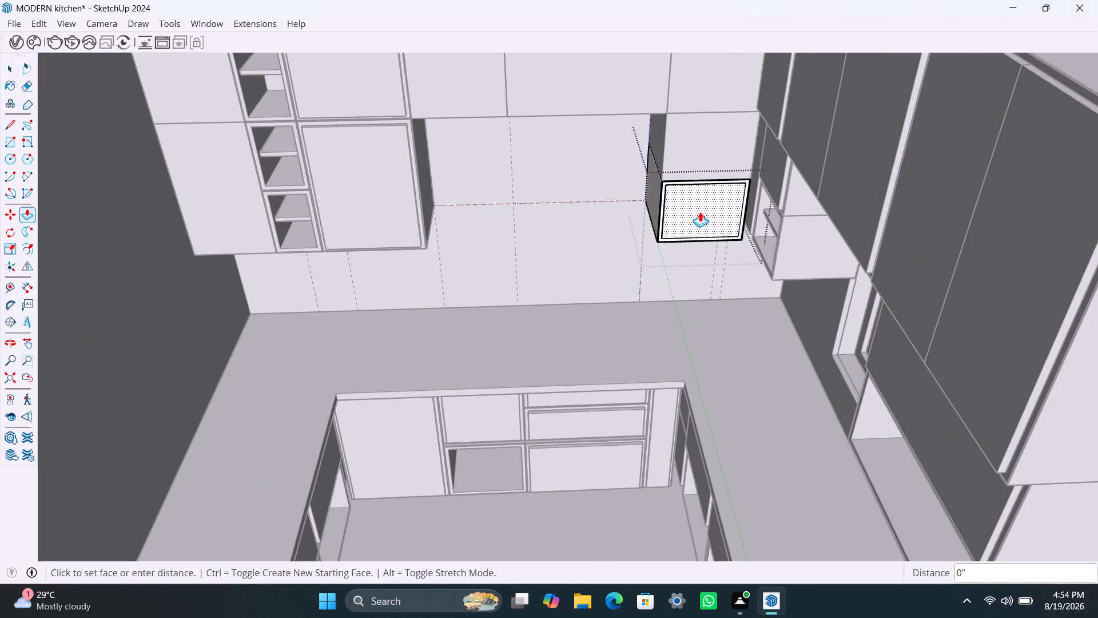
pyautogui.write('300MM')
pyautogui.press('Return')
pyautogui.press('space')
pyautogui.scroll(2, 642, 217)
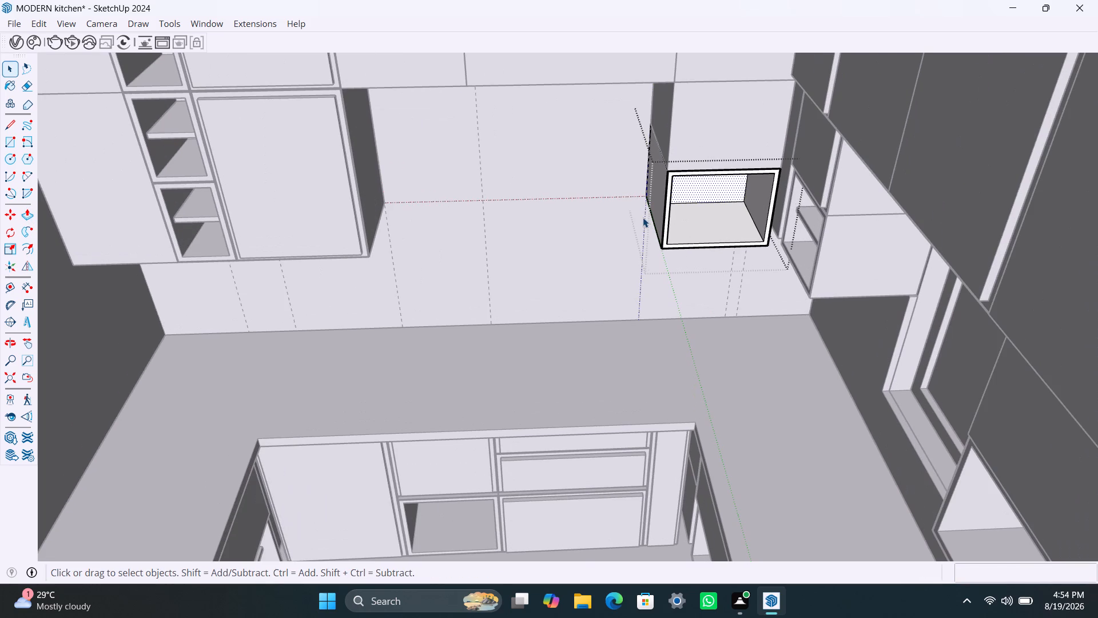
pyautogui.press('r')
pyautogui.press('space')
# Open the box stacked directly above and offset its front face inward by 2.5 mm, then 18 mm.
pyautogui.tripleClick(714, 134)
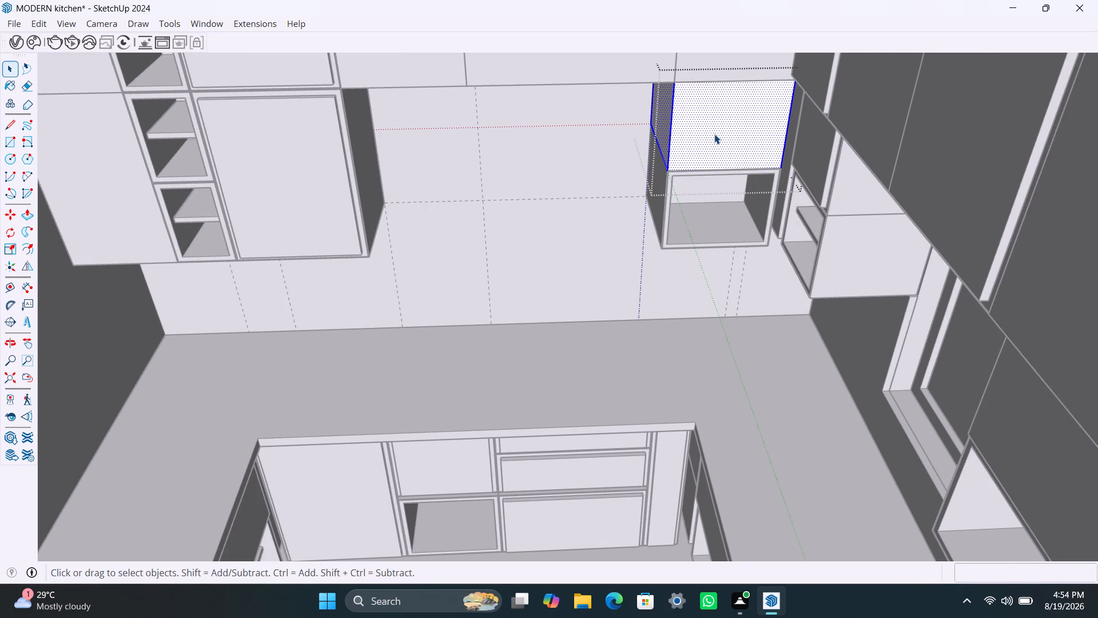
pyautogui.press('f')
pyautogui.click(701, 133)
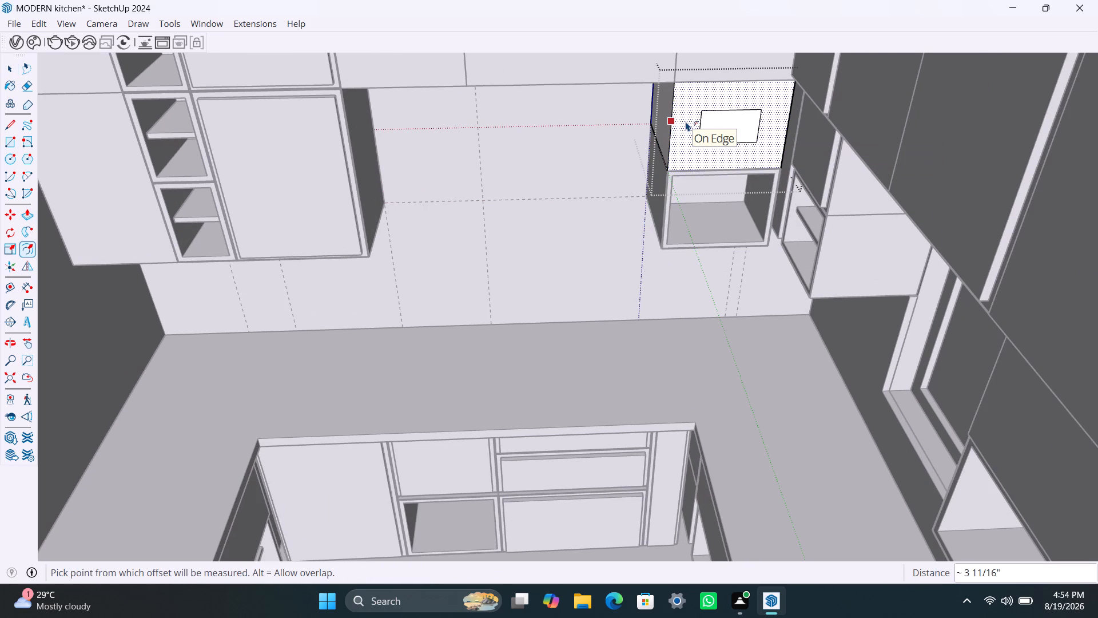
pyautogui.write('2.5MM')
pyautogui.press('Return')
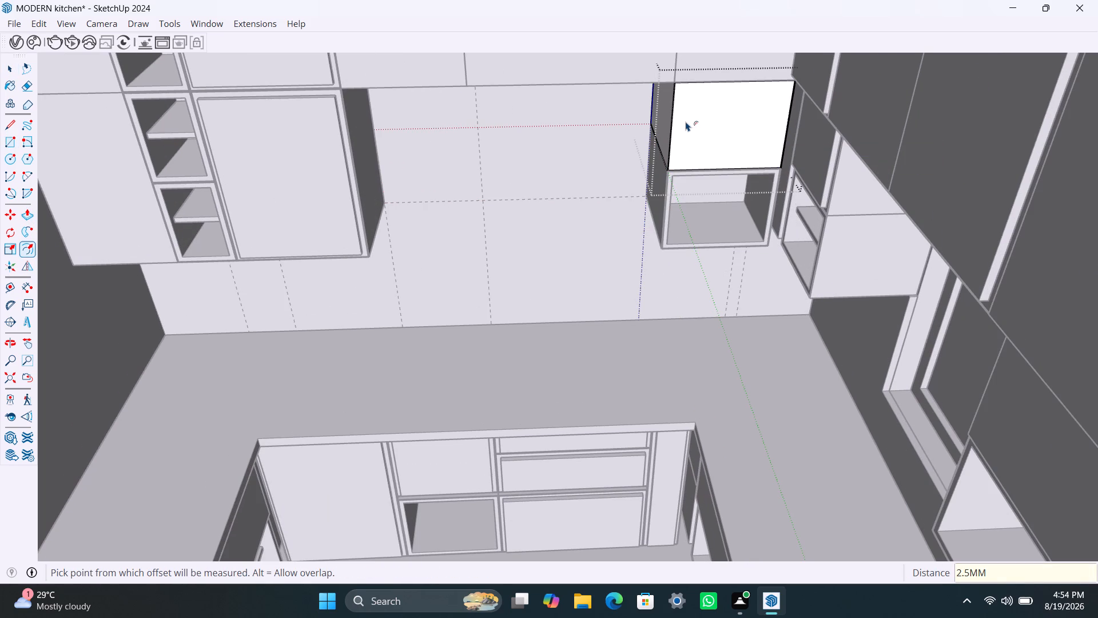
pyautogui.click(705, 126)
pyautogui.write('18MM')
pyautogui.press('Return')
pyautogui.press('space')
# Push the upper stacked box's inner front face in by 300 mm to hollow out the box.
pyautogui.click(695, 116)
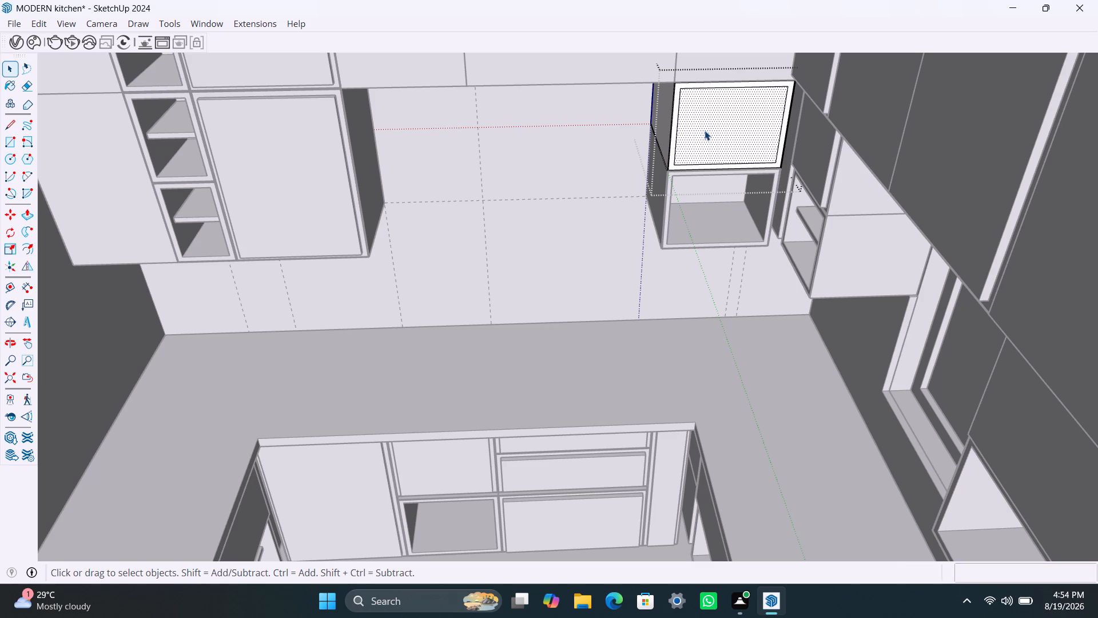
pyautogui.press('p')
pyautogui.click(705, 130)
pyautogui.write('300MM')
pyautogui.press('Return')
pyautogui.press('space')
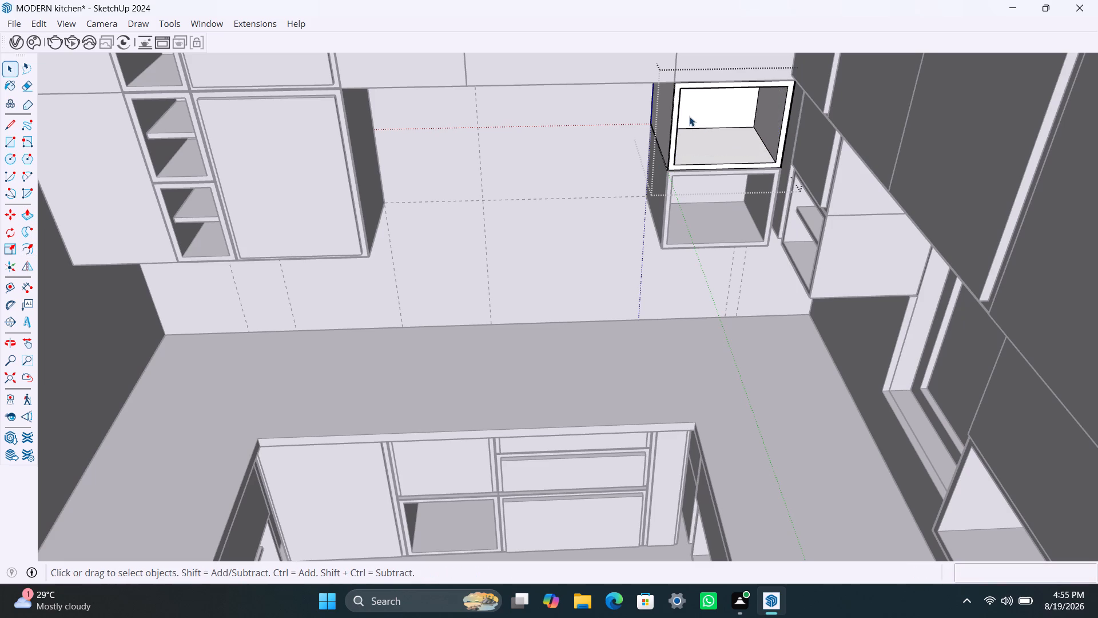
# Draw a rectangle across the upper stacked box's front opening and make it a group.
pyautogui.press('r')
pyautogui.click(682, 91)
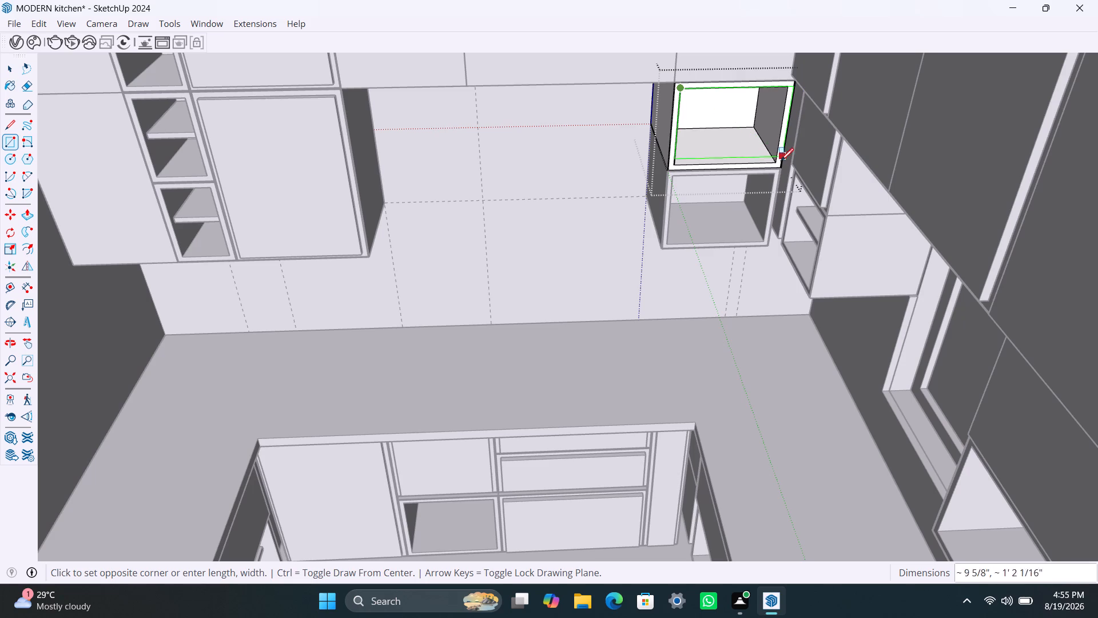
pyautogui.click(776, 162)
pyautogui.press('space')
pyautogui.doubleClick(757, 129)
pyautogui.rightClick(757, 129)
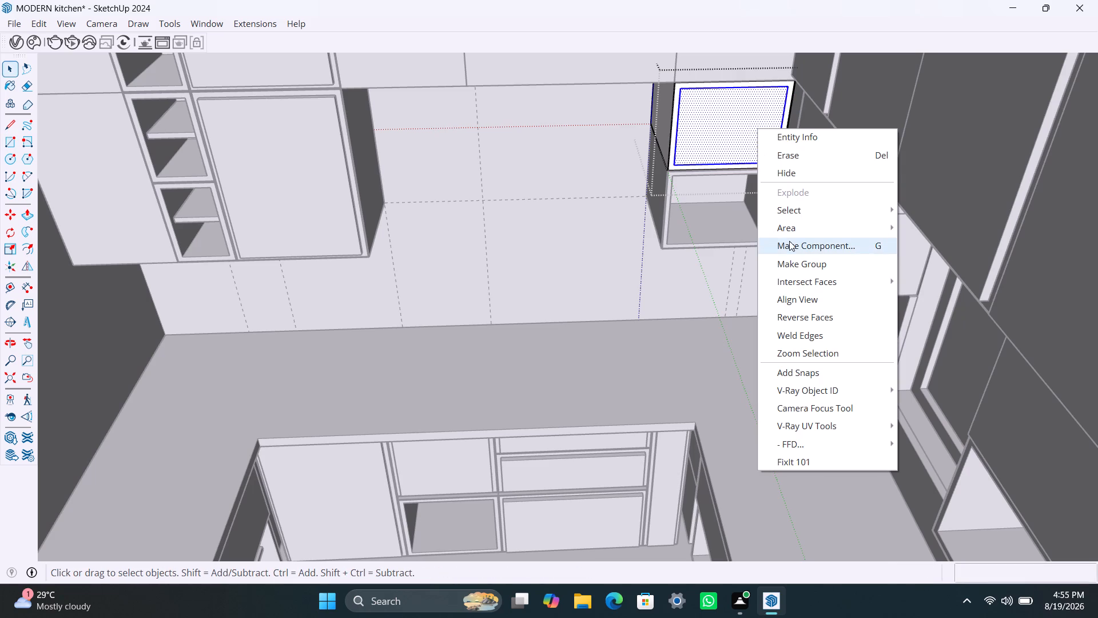
pyautogui.click(794, 264)
# Extrude the grouped door face of the upper stacked box 18 mm and exit the groups.
pyautogui.tripleClick(722, 128)
pyautogui.rightClick(722, 128)
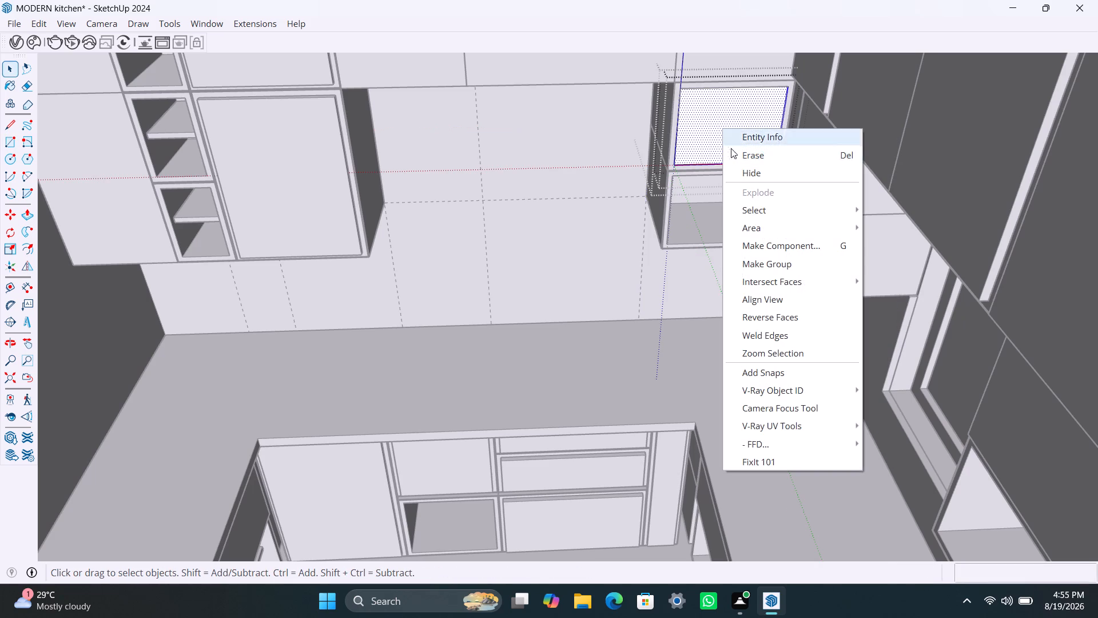
pyautogui.click(702, 111)
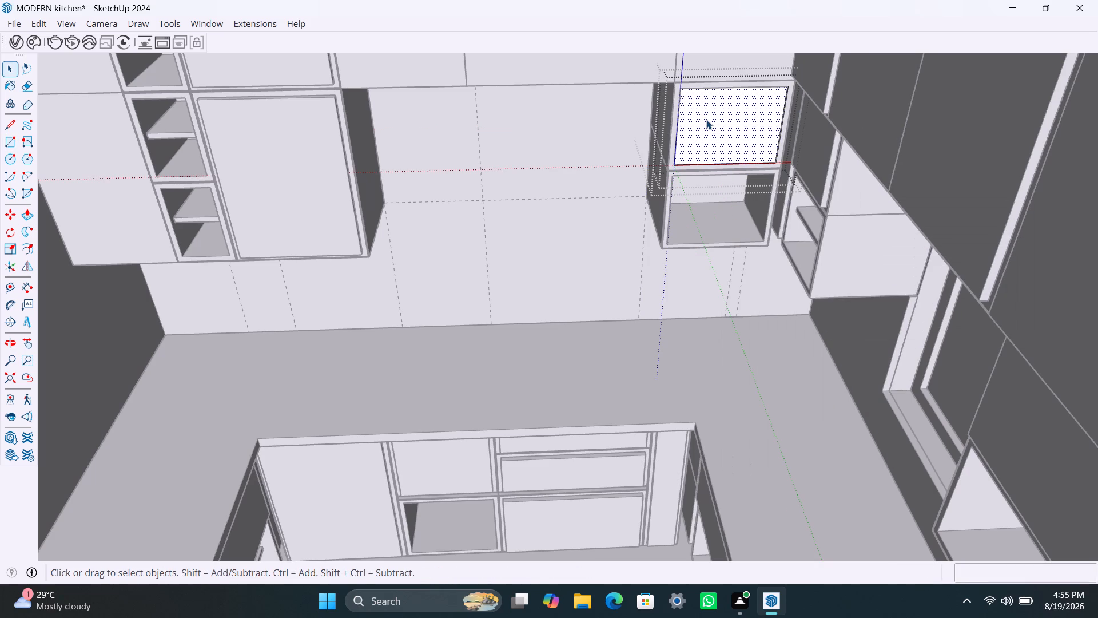
pyautogui.press('p')
pyautogui.click(706, 120)
pyautogui.write('18N')
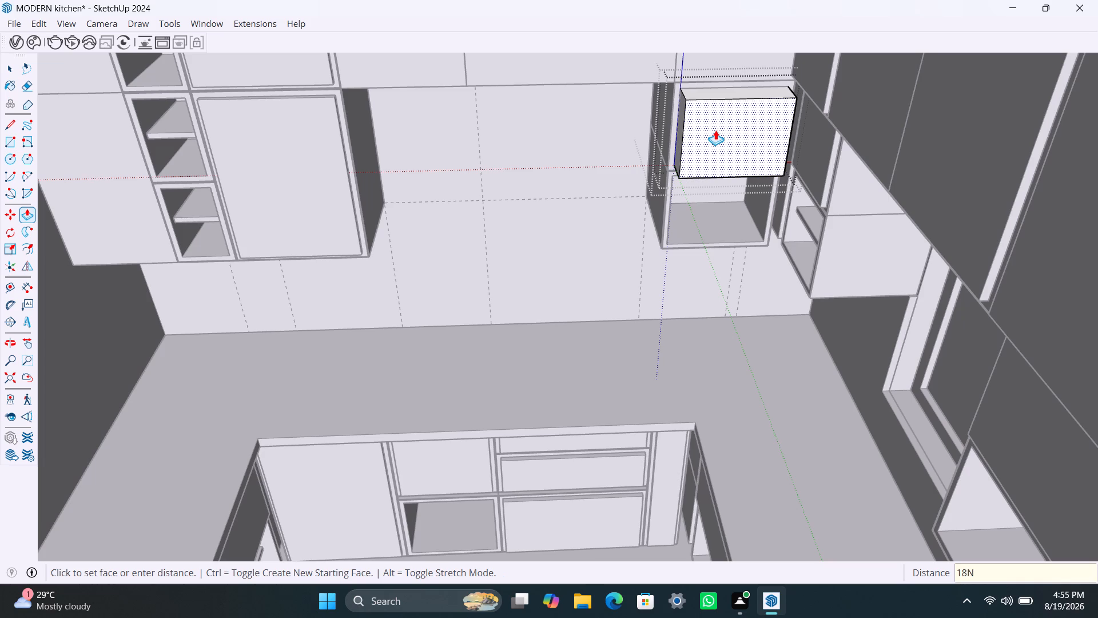
pyautogui.press('BackSpace')
pyautogui.write('MM')
pyautogui.press('Return')
pyautogui.press('space')
pyautogui.click(482, 257)
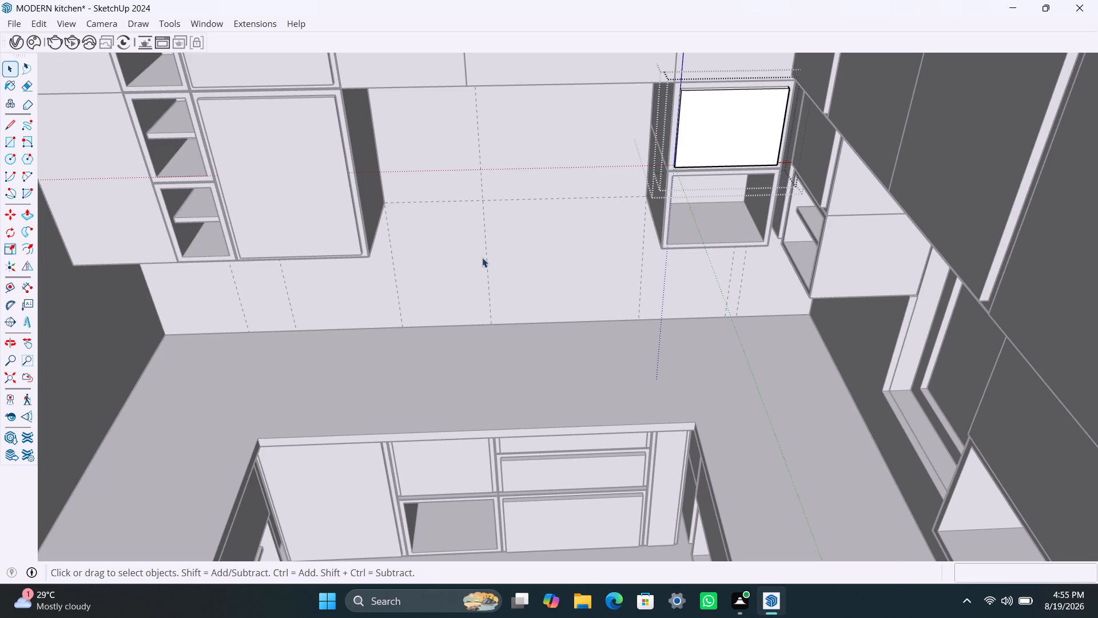
pyautogui.scroll(3, 689, 262)
pyautogui.scroll(11, 669, 207)
pyautogui.click(718, 208)
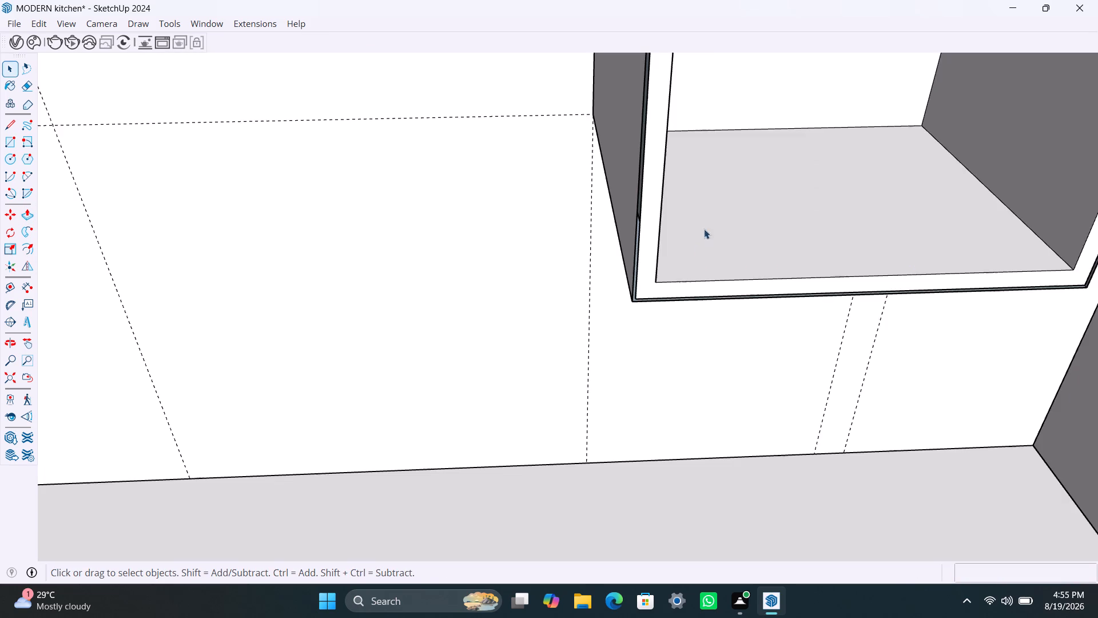
# Copy both finished stacked boxes about 3' 4 3/16" along the end wall so they sit against the large-door wall cabinet.
pyautogui.scroll(-18, 715, 243)
pyautogui.click(726, 137)
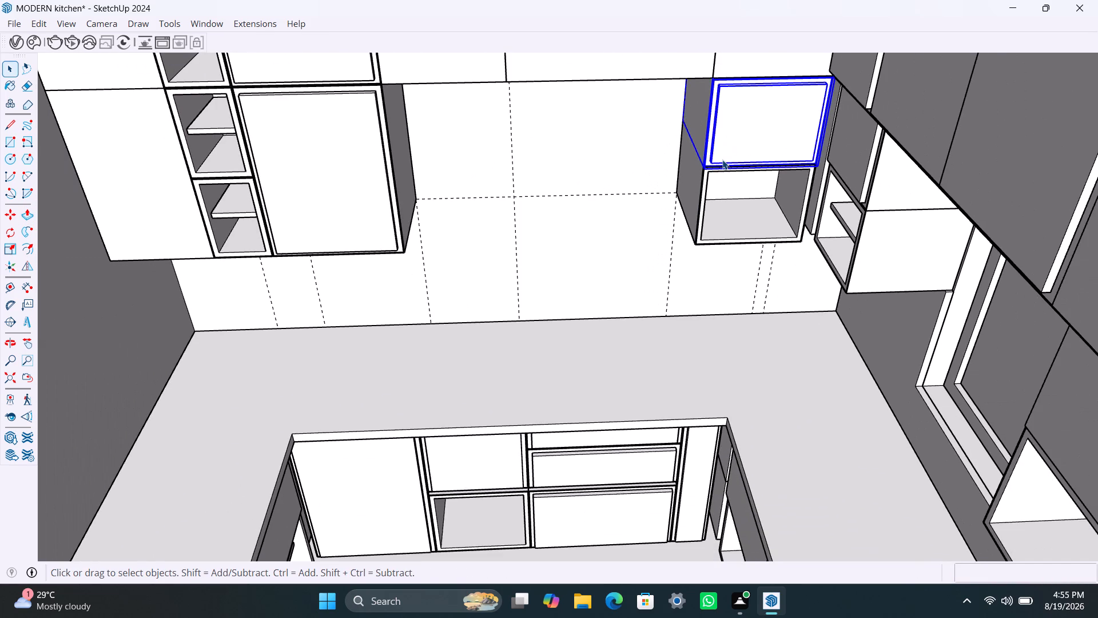
pyautogui.keyDown('shift'); pyautogui.click(707, 209); pyautogui.keyUp('shift')
pyautogui.press('m')
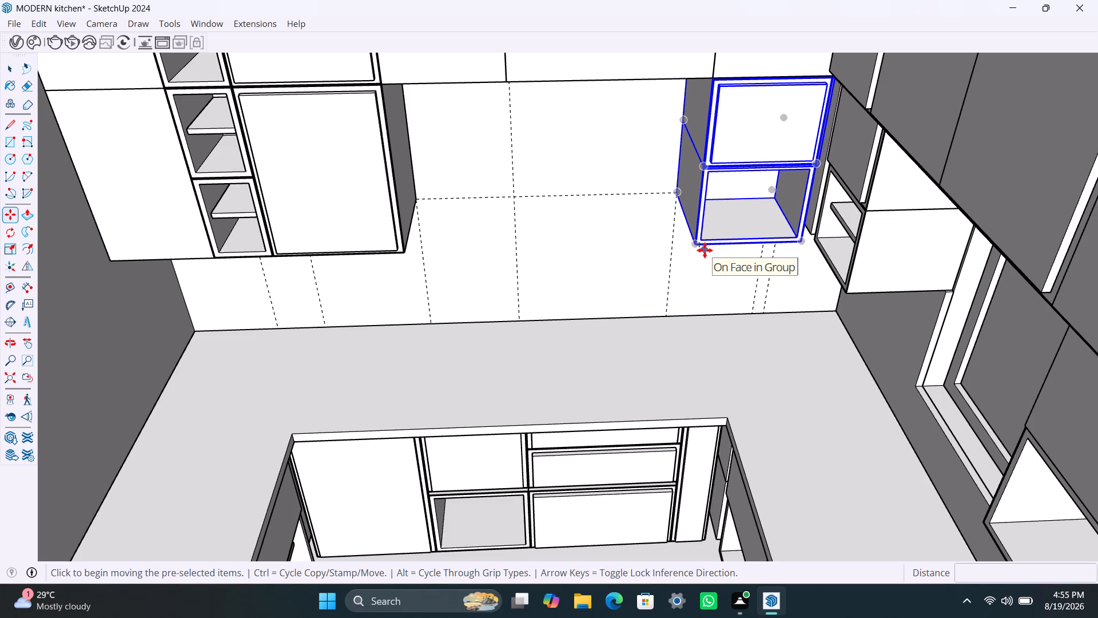
pyautogui.click(695, 247)
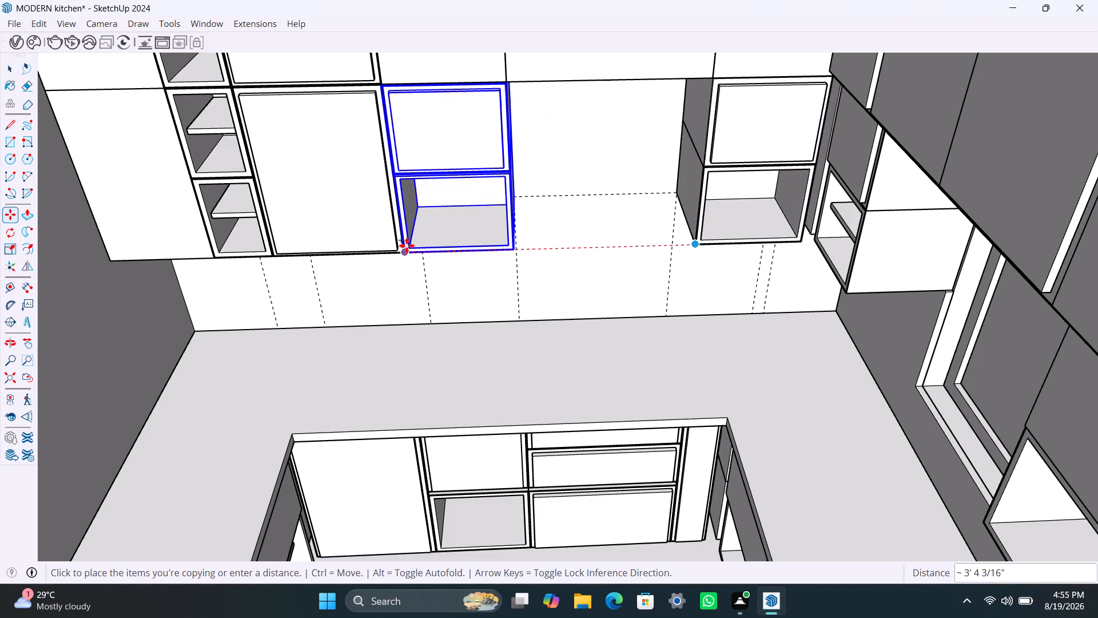
pyautogui.click(407, 245)
pyautogui.press('space')
pyautogui.click(604, 163)
# Open the upper wall cabinet above the copied stacked boxes and offset its front face inward by 2.5 mm, then 18 mm.
pyautogui.scroll(-2, 480, 227)
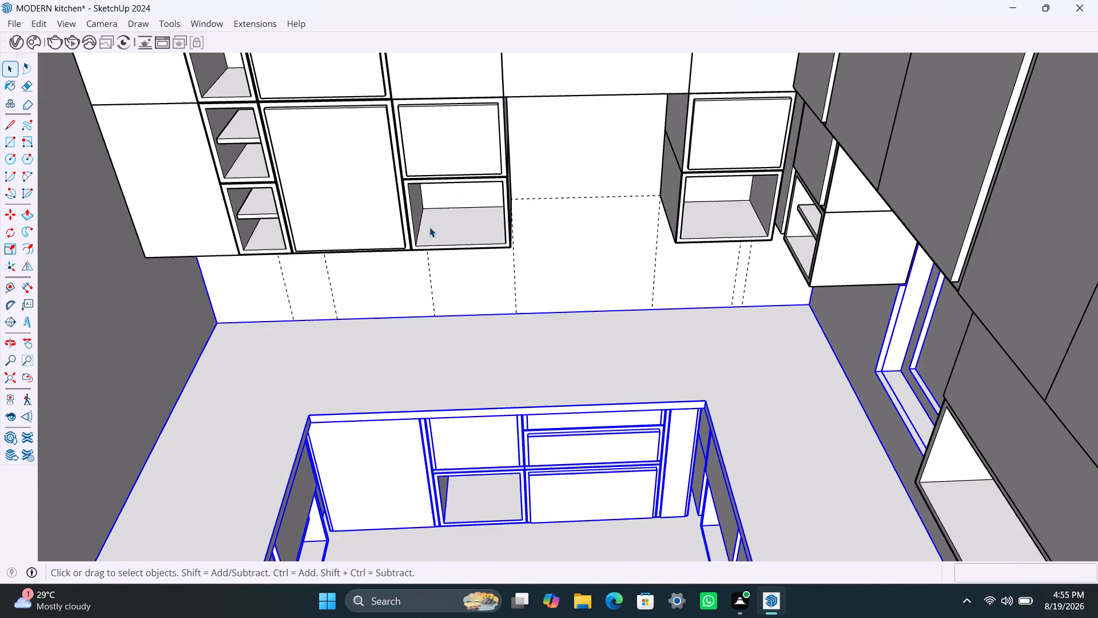
pyautogui.scroll(-3, 408, 224)
pyautogui.scroll(-3, 415, 146)
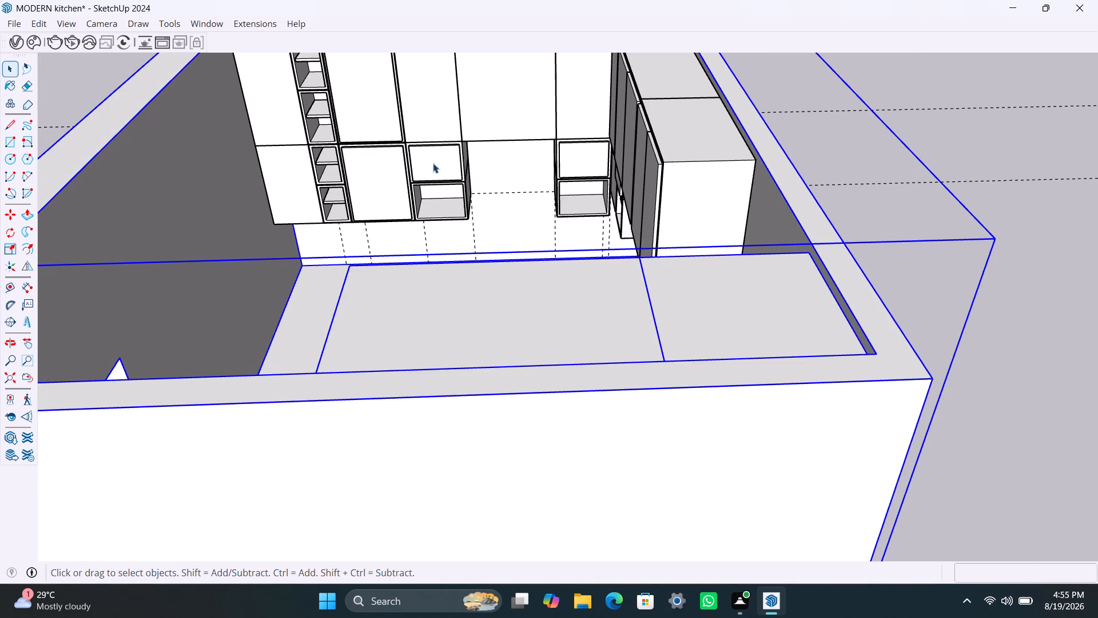
pyautogui.keyDown('shift'); pyautogui.moveTo(433, 165); pyautogui.dragTo(463, 264, button='middle'); pyautogui.keyUp('shift')
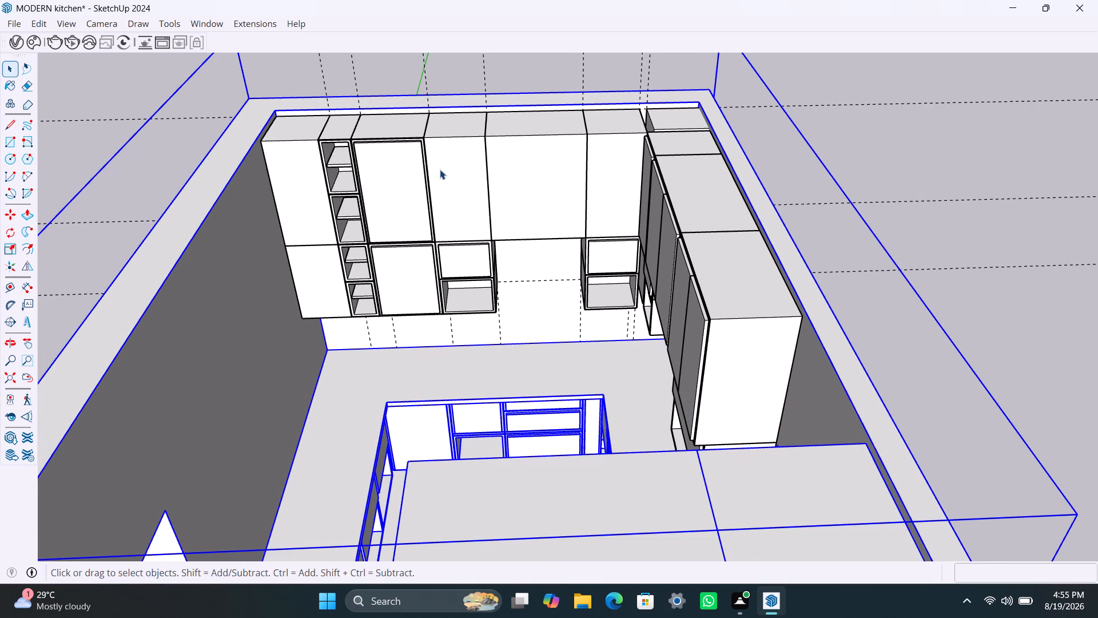
pyautogui.doubleClick(458, 208)
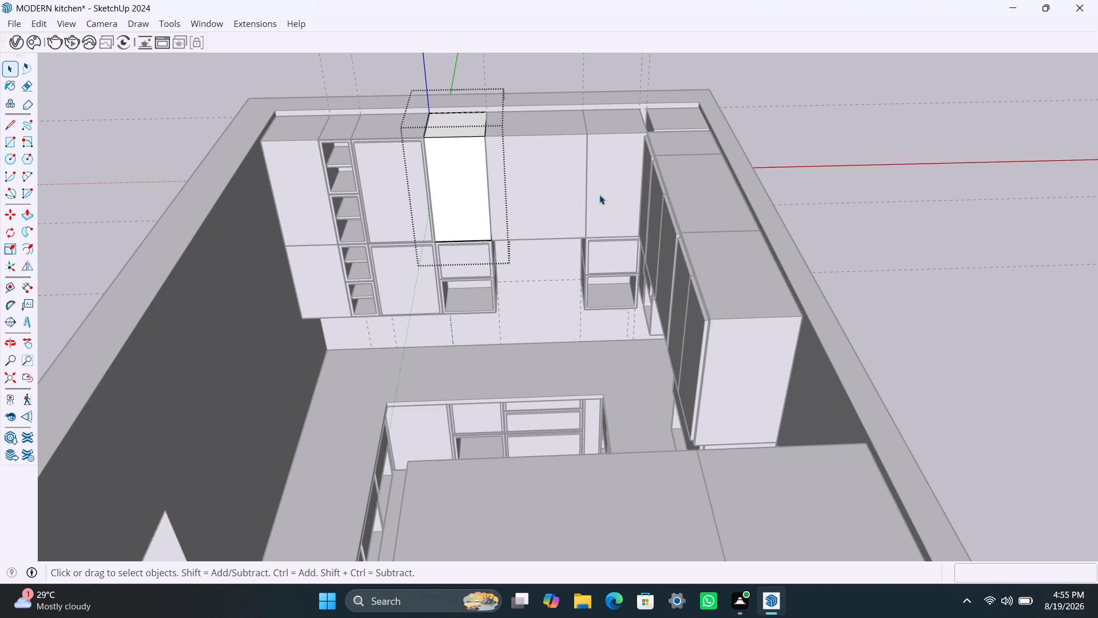
pyautogui.click(449, 189)
pyautogui.press('f')
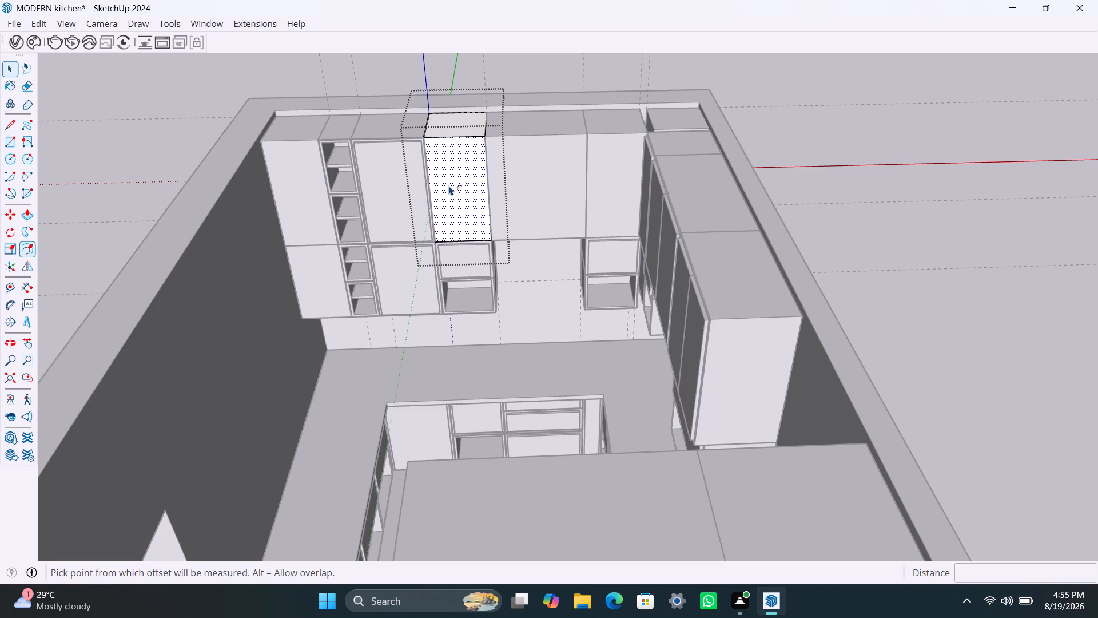
pyautogui.click(439, 181)
pyautogui.write('2.5MM')
pyautogui.press('Return')
pyautogui.click(445, 168)
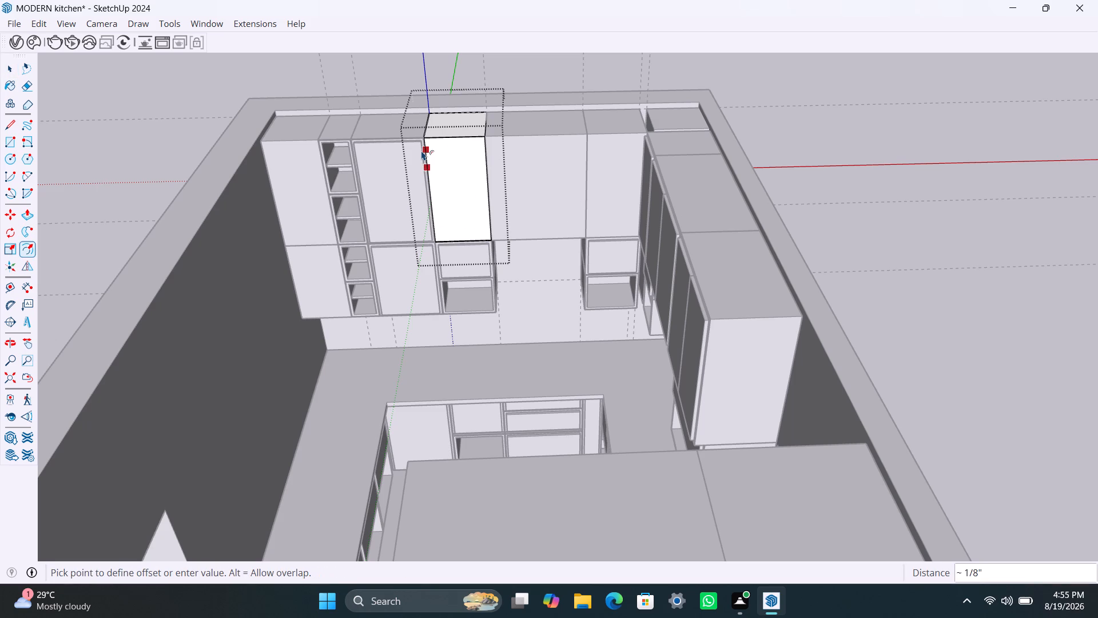
pyautogui.write('18MM')
pyautogui.press('Return')
pyautogui.press('space')
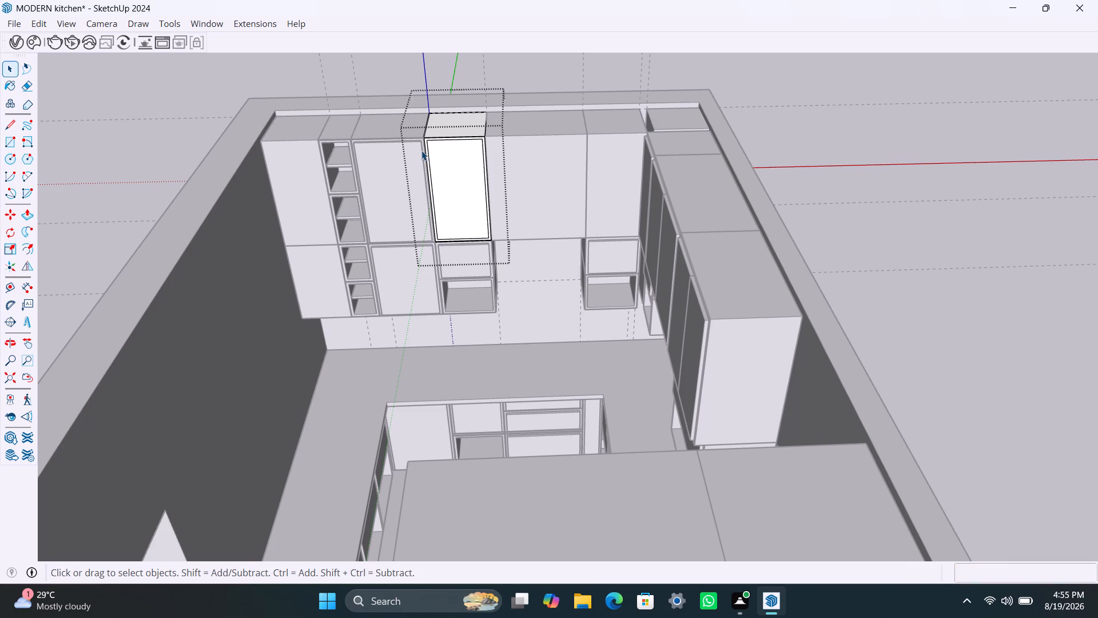
# Delete the thin 2.5 mm border face around that upper cabinet's front.
pyautogui.scroll(20, 435, 204)
pyautogui.scroll(10, 435, 204)
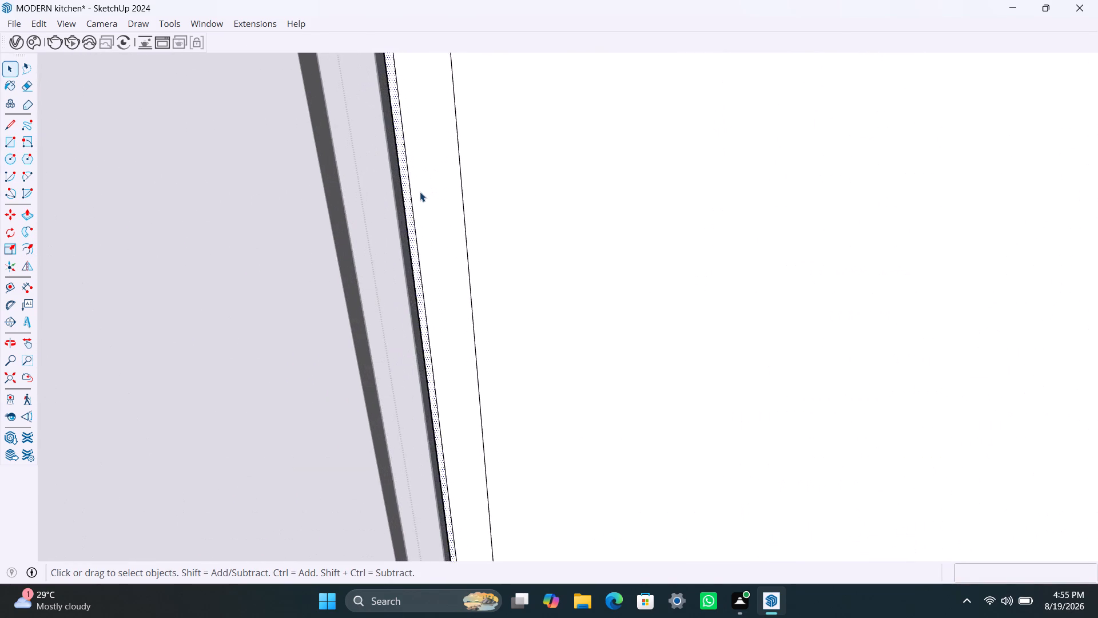
pyautogui.scroll(3, 420, 192)
pyautogui.press('Delete')
# Push the upper cabinet's inner front face in by 300 mm to hollow it out.
pyautogui.scroll(-3, 517, 247)
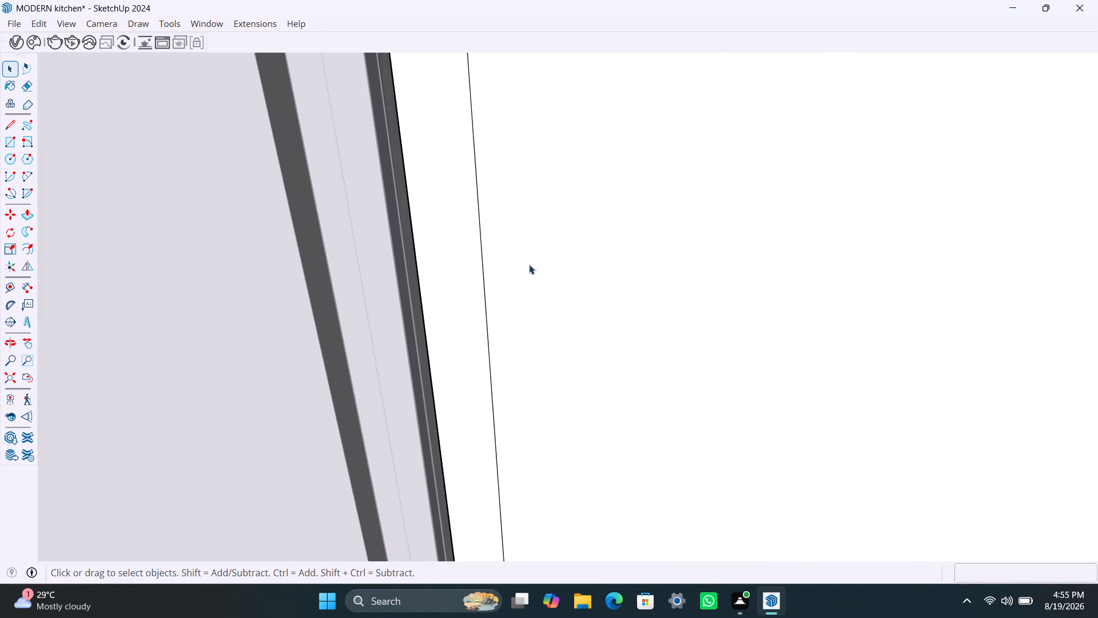
pyautogui.scroll(-20, 529, 264)
pyautogui.scroll(-9, 529, 264)
pyautogui.click(618, 287)
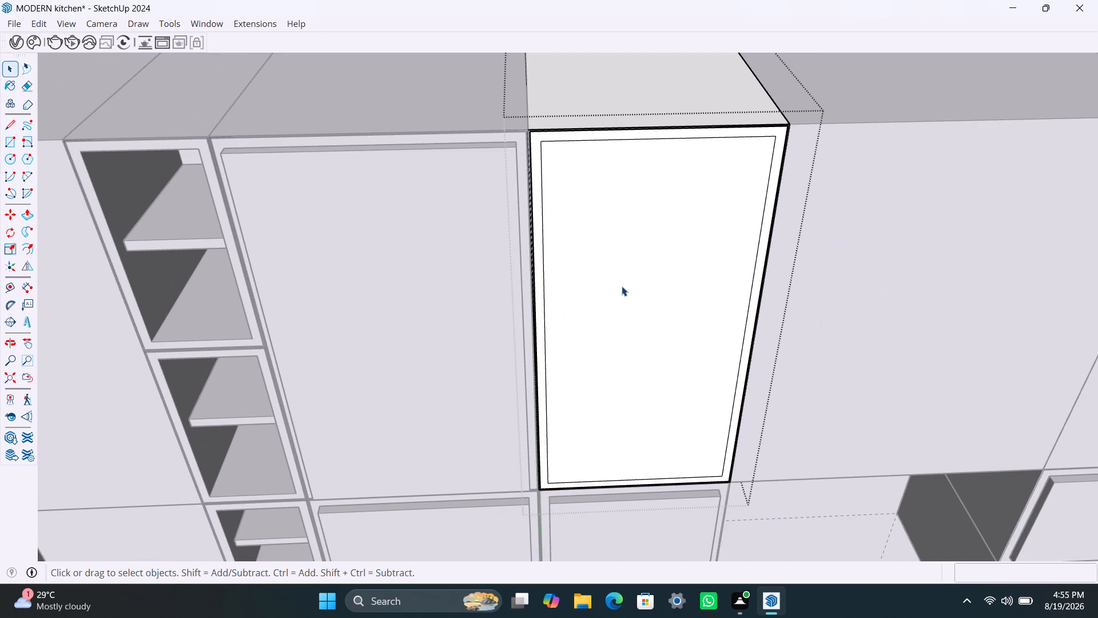
pyautogui.click(622, 286)
pyautogui.press('p')
pyautogui.click(623, 287)
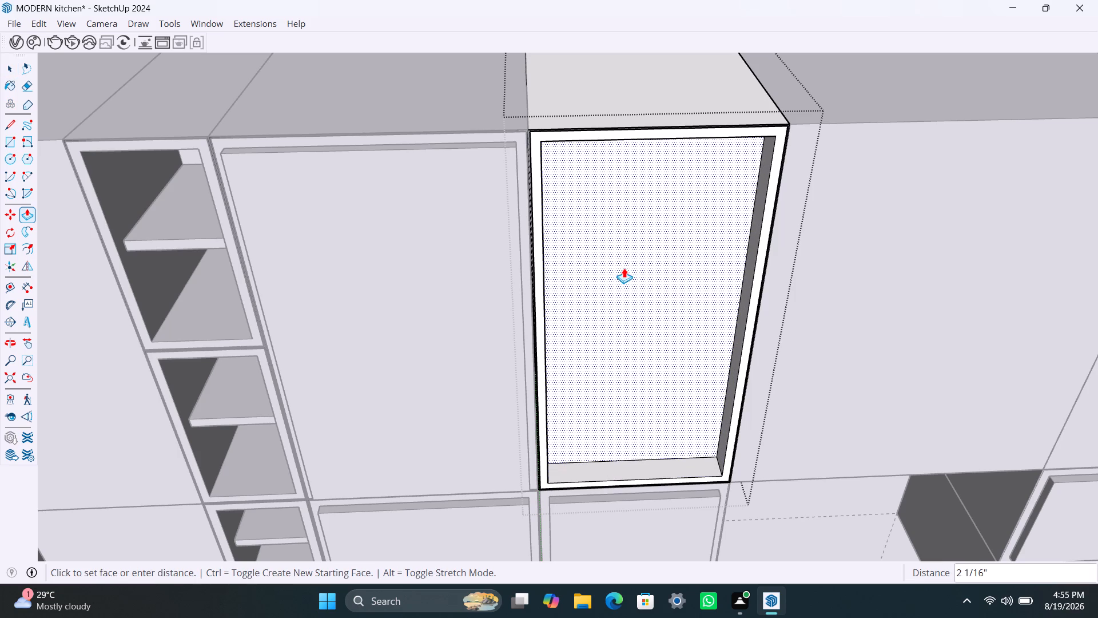
pyautogui.write('300MM')
pyautogui.press('Return')
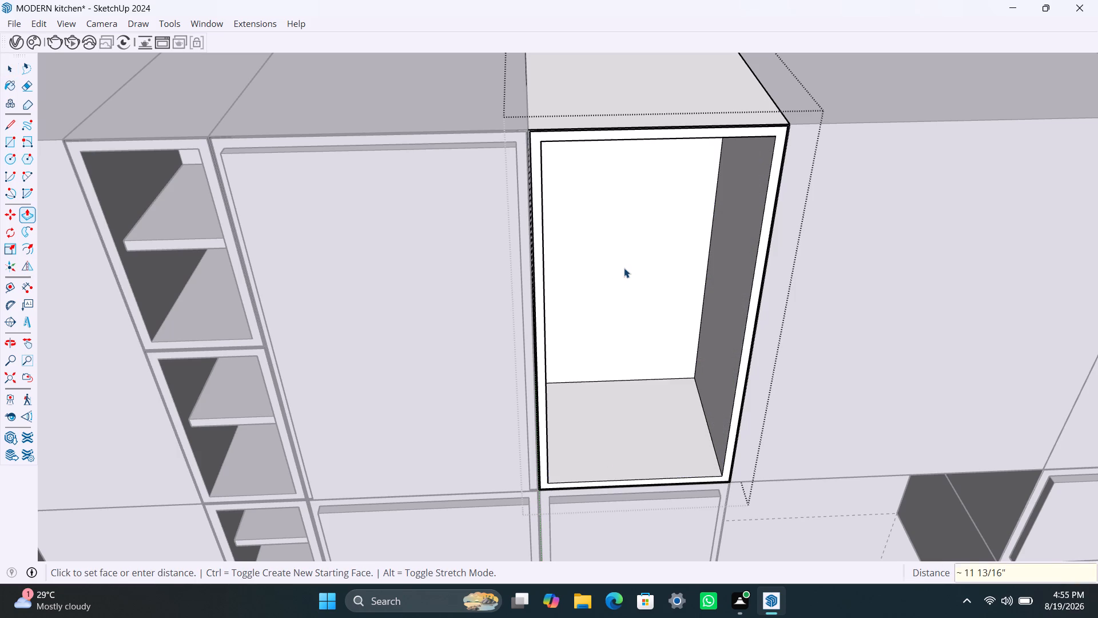
pyautogui.press('space')
# Draw a rectangle across the hollowed upper cabinet's front opening and make it a group.
pyautogui.scroll(-9, 609, 257)
pyautogui.press('r')
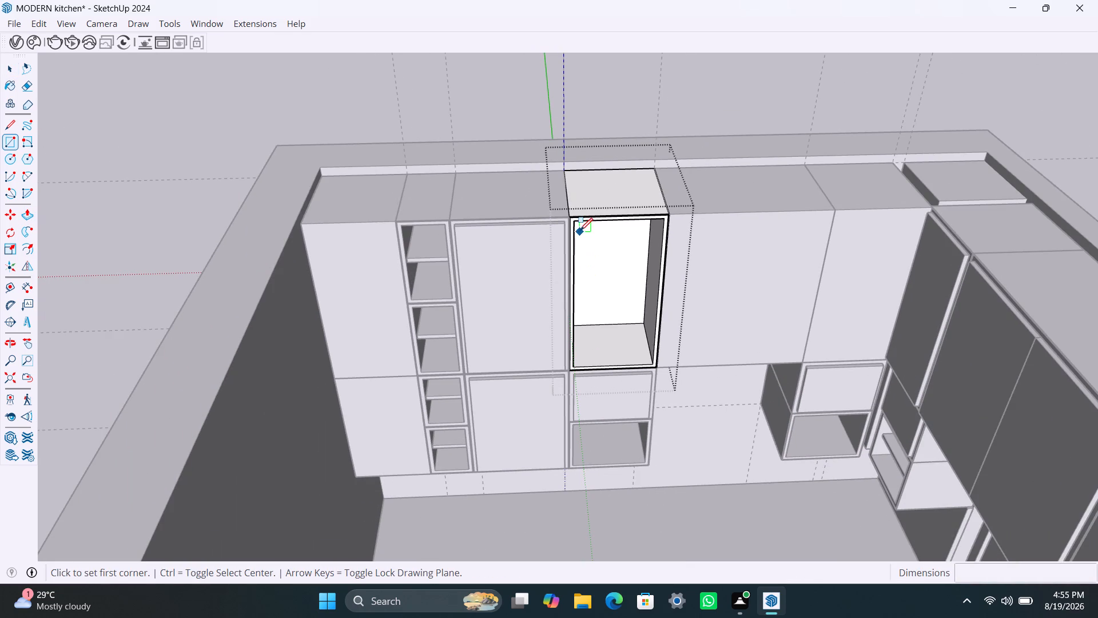
pyautogui.click(578, 225)
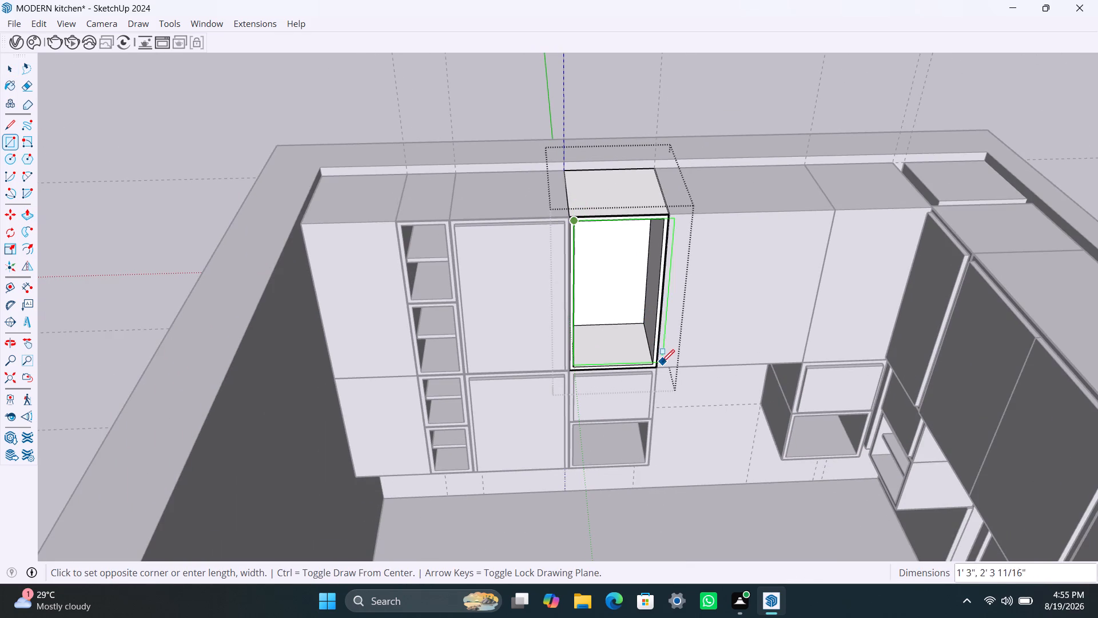
pyautogui.click(657, 360)
pyautogui.press('space')
pyautogui.doubleClick(639, 327)
pyautogui.rightClick(636, 326)
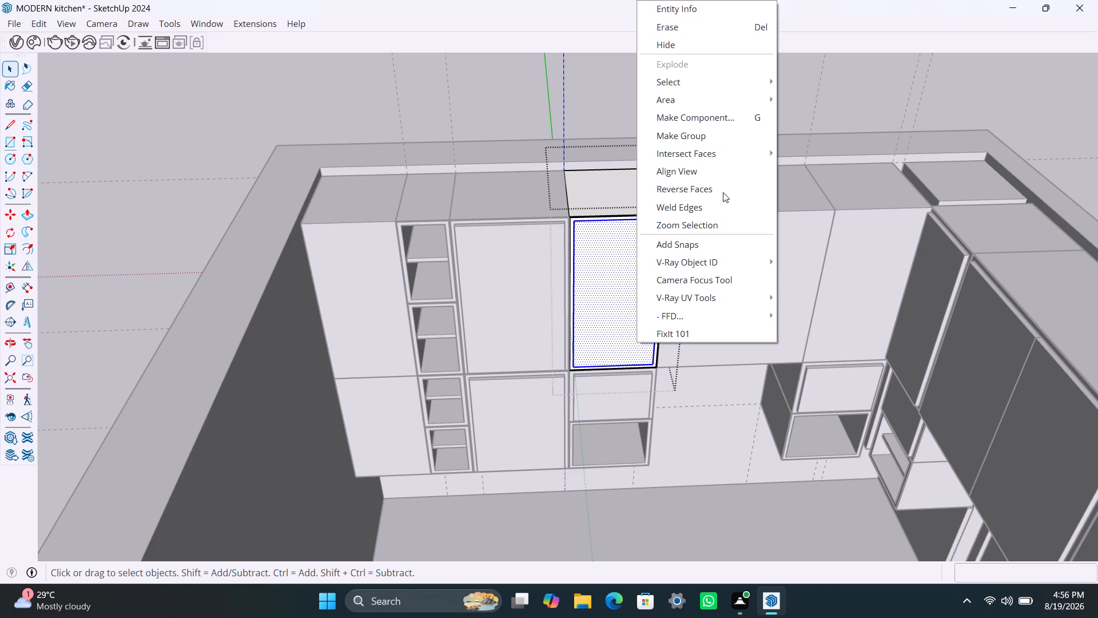
pyautogui.click(705, 140)
# Extrude the upper cabinet's grouped door face 18 mm and exit the groups.
pyautogui.tripleClick(624, 268)
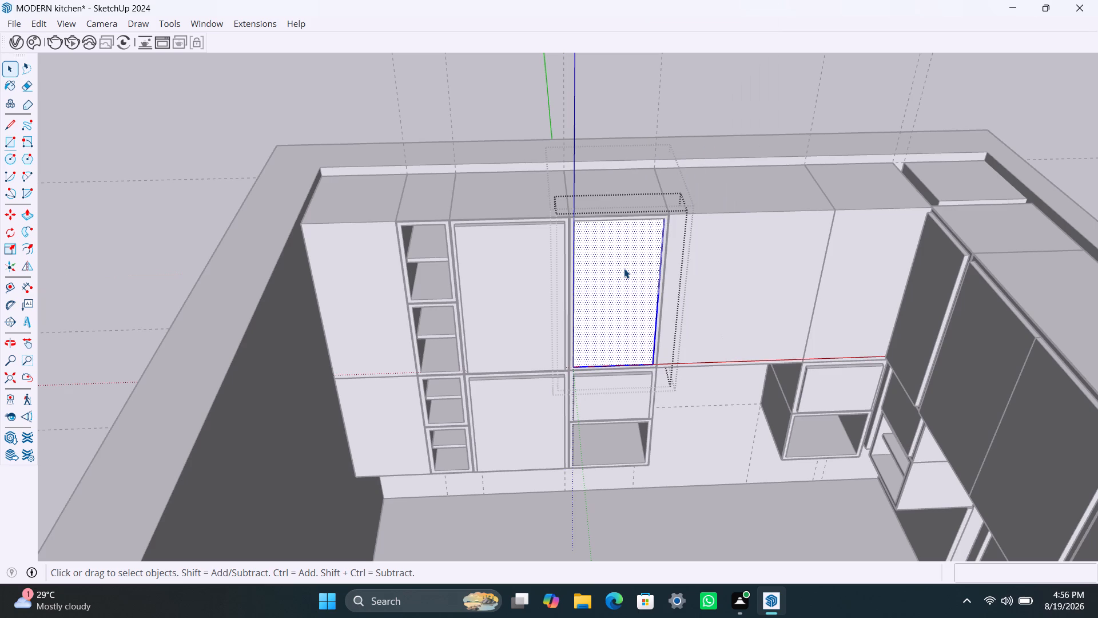
pyautogui.press('p')
pyautogui.click(624, 268)
pyautogui.write('18MM')
pyautogui.press('Return')
pyautogui.press('space')
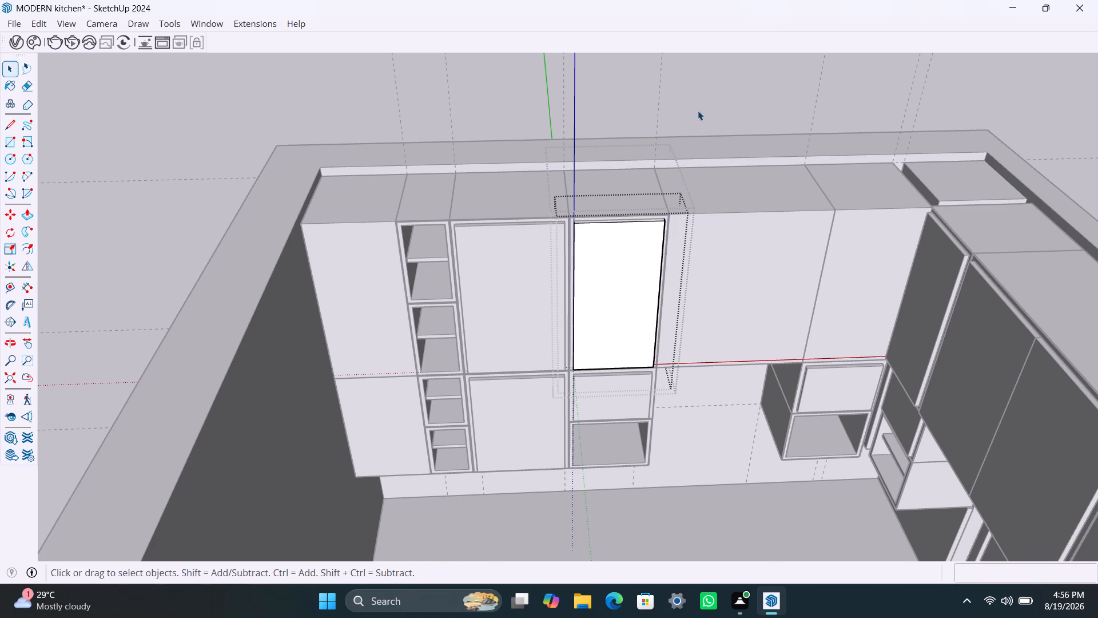
pyautogui.click(698, 110)
pyautogui.scroll(-4, 654, 311)
pyautogui.moveTo(621, 332); pyautogui.dragTo(498, 340, button='middle')
pyautogui.scroll(2, 579, 304)
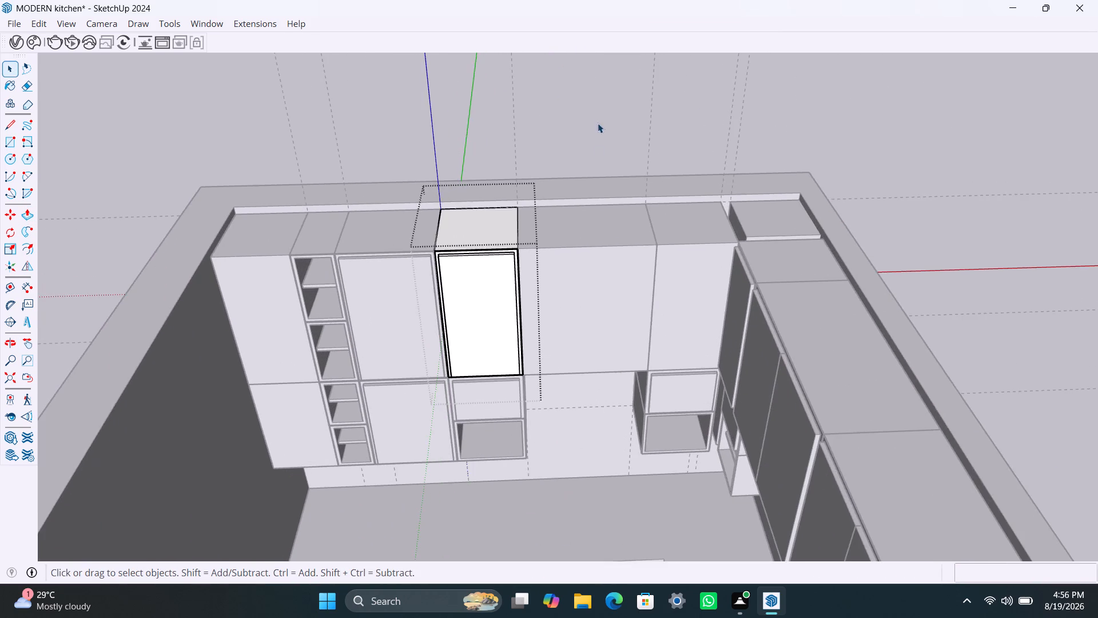
pyautogui.click(598, 119)
# Delete the plain upper cabinet above the original stacked boxes near the room corner.
pyautogui.click(711, 292)
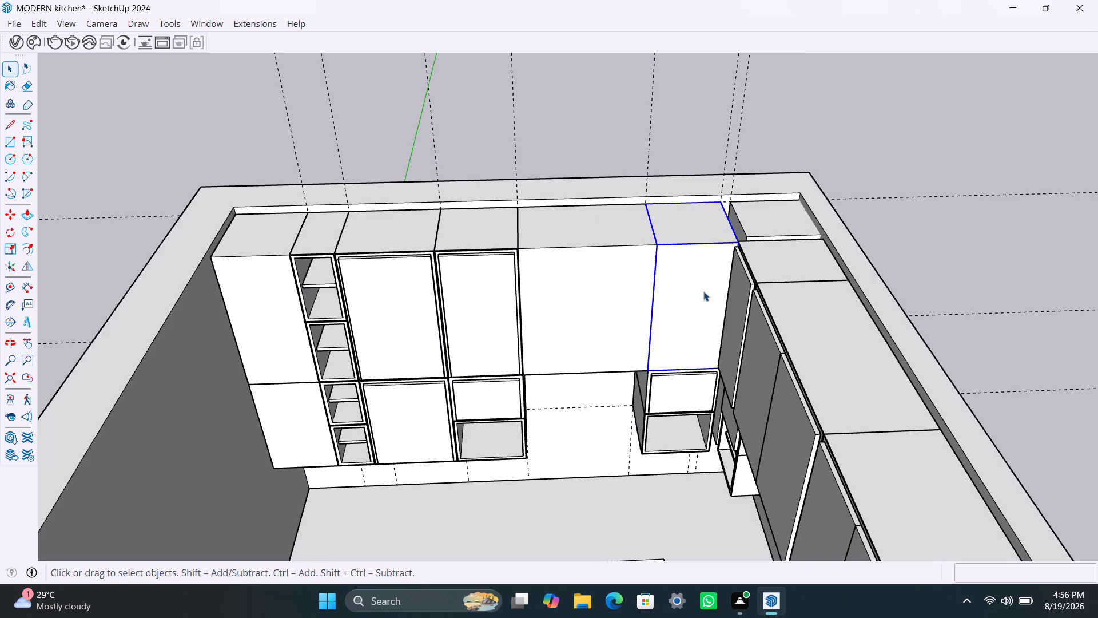
pyautogui.press('Delete')
# Copy the finished narrow upper cabinet about 3' 4 3/16" along the wall into the gap above the original stacked boxes.
pyautogui.click(480, 314)
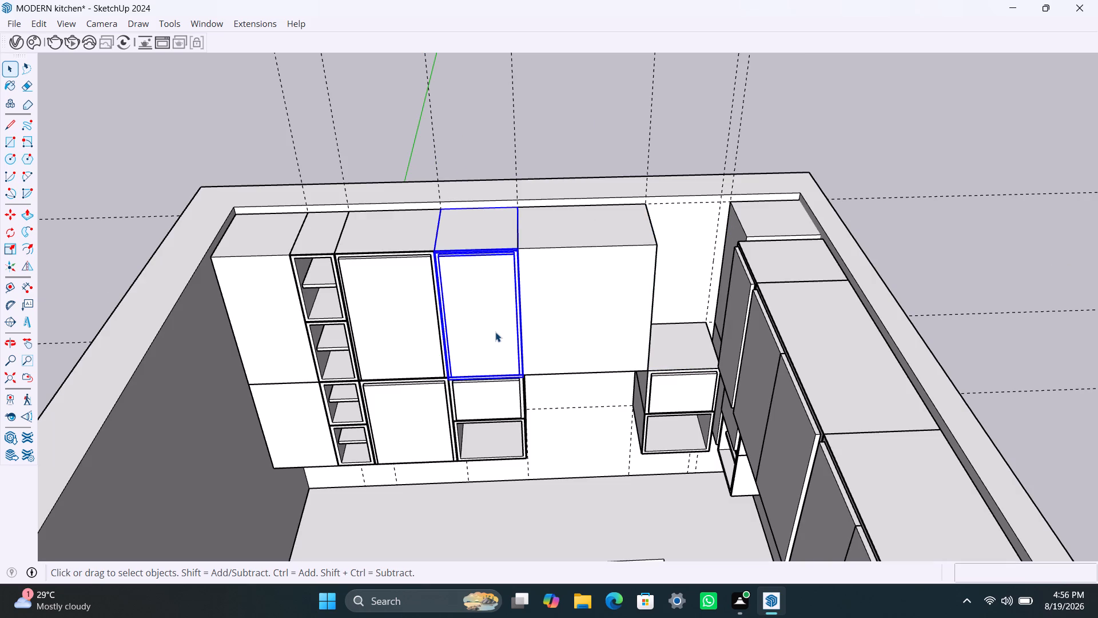
pyautogui.press('m')
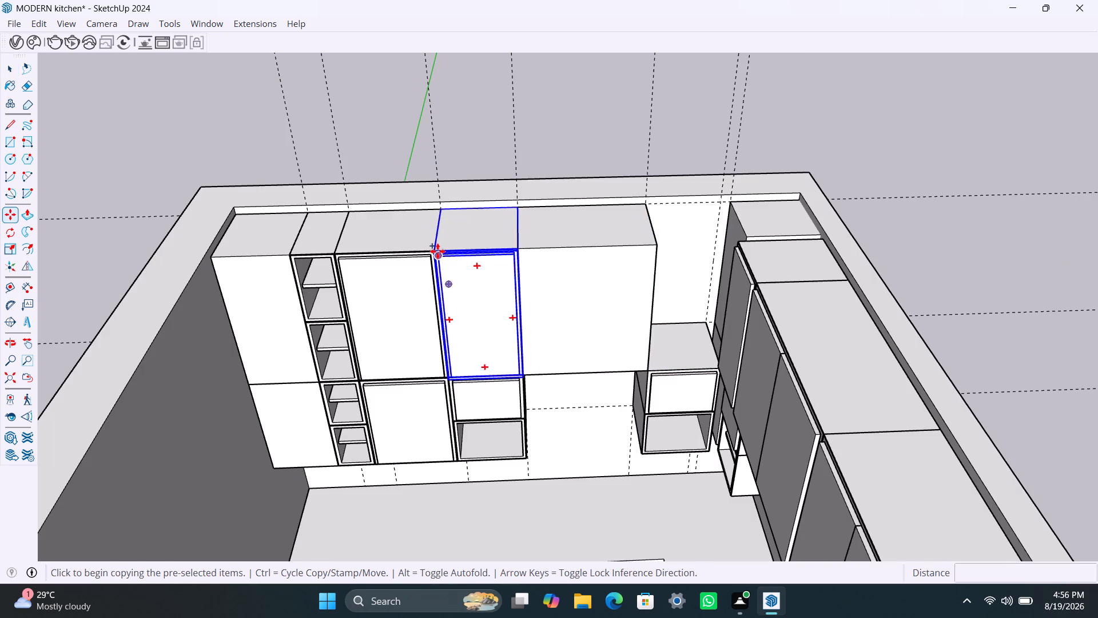
pyautogui.click(435, 250)
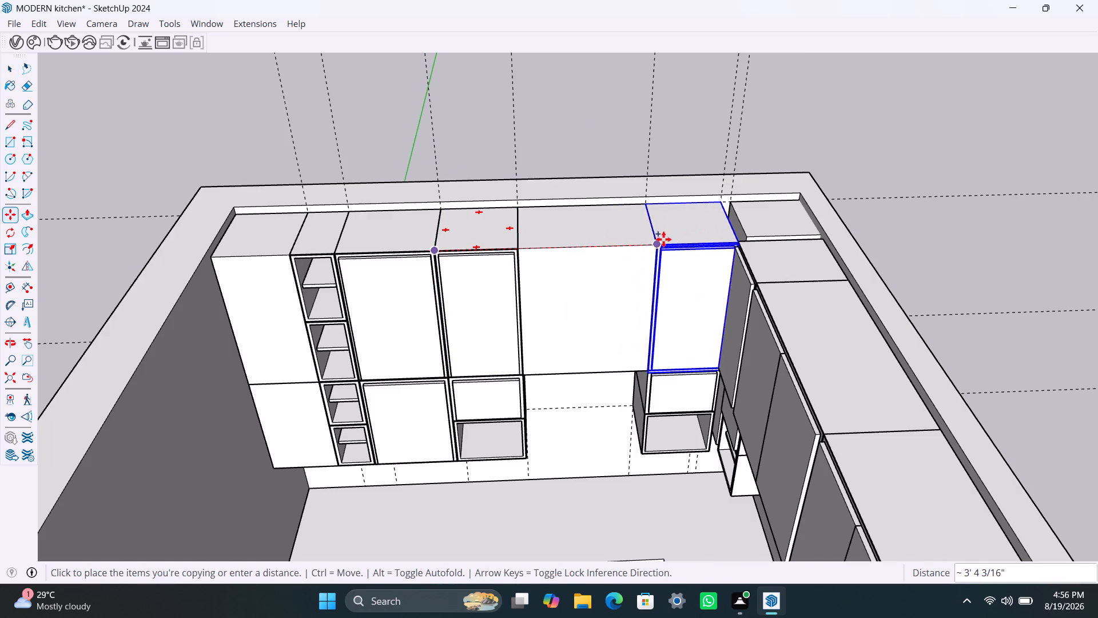
pyautogui.click(658, 240)
pyautogui.press('space')
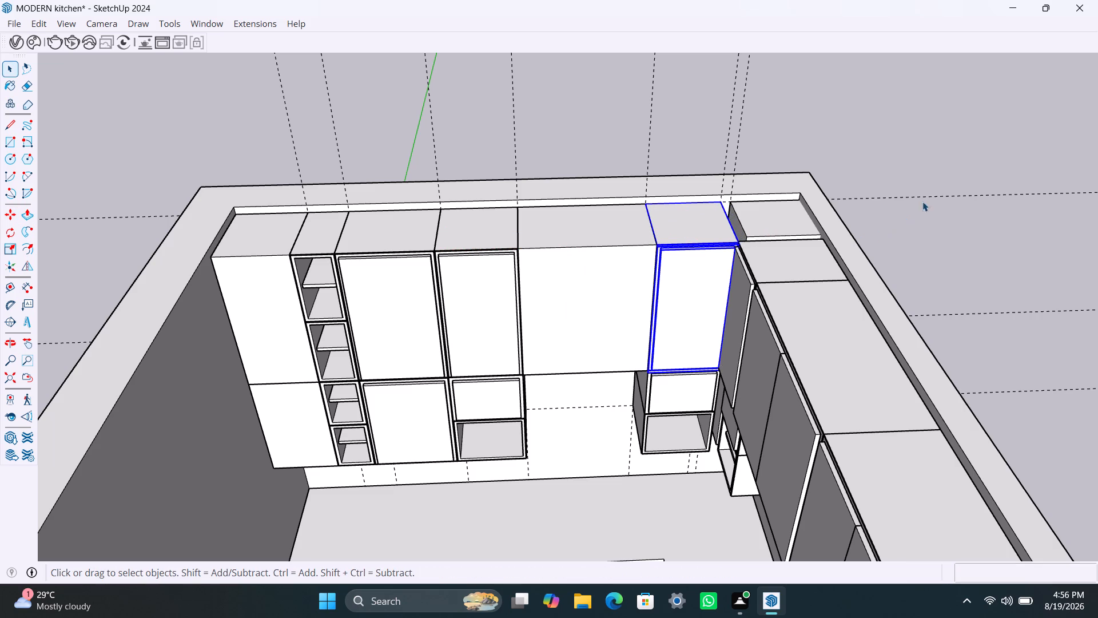
pyautogui.click(928, 194)
# Open the wide upper cabinet between the two narrow door cabinets and offset its front face inward by 2.5 mm, then 18 mm.
pyautogui.scroll(6, 741, 249)
pyautogui.moveTo(635, 312); pyautogui.dragTo(614, 283, button='middle')
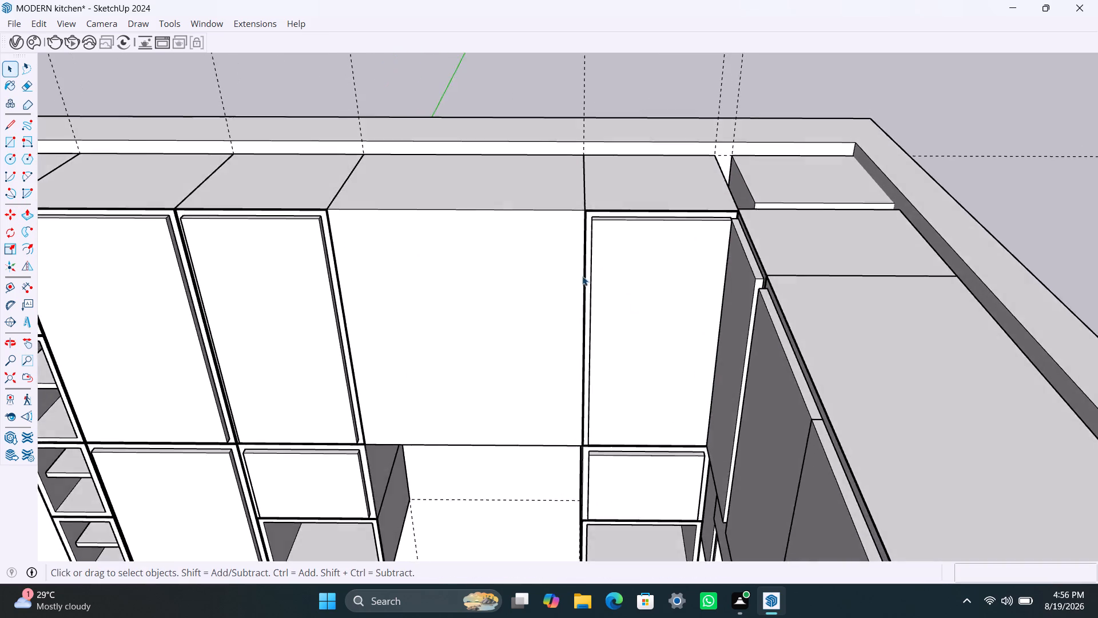
pyautogui.scroll(8, 582, 274)
pyautogui.scroll(9, 592, 169)
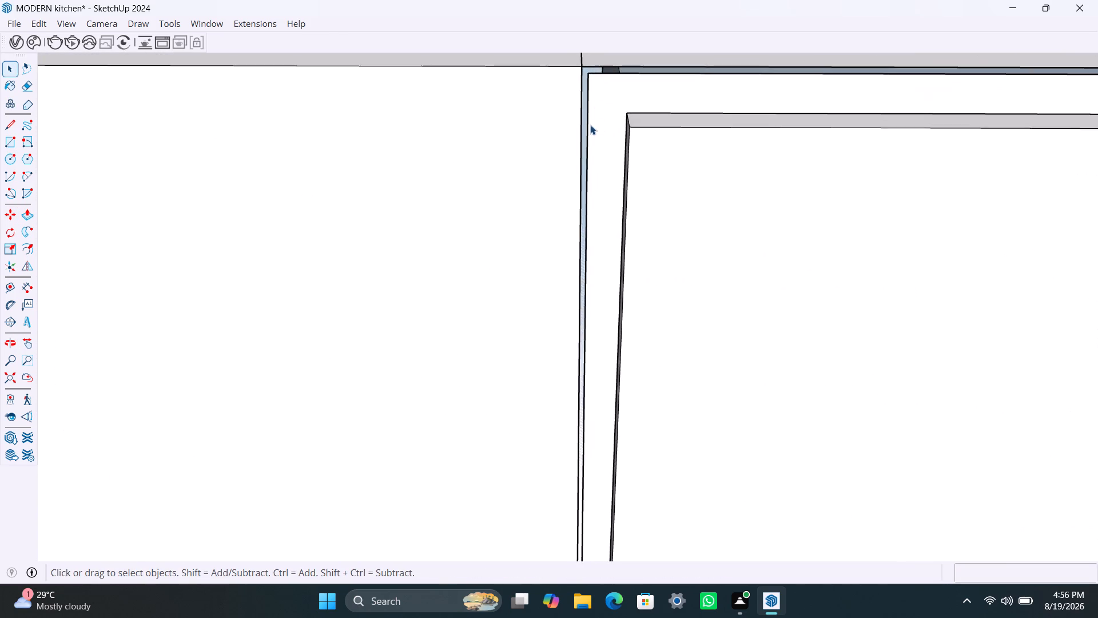
pyautogui.scroll(-5, 590, 125)
pyautogui.scroll(-19, 586, 137)
pyautogui.scroll(-4, 562, 191)
pyautogui.moveTo(494, 200); pyautogui.dragTo(502, 226, button='middle')
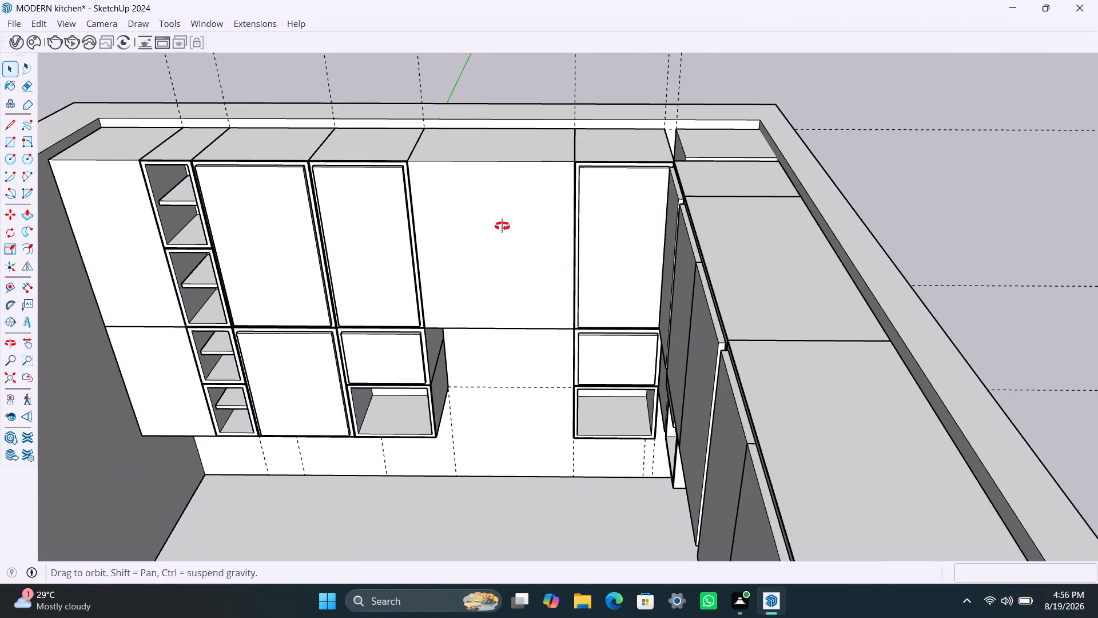
pyautogui.moveTo(502, 226); pyautogui.dragTo(504, 232, button='middle')
pyautogui.click(483, 241)
pyautogui.doubleClick(480, 247)
pyautogui.click(470, 247)
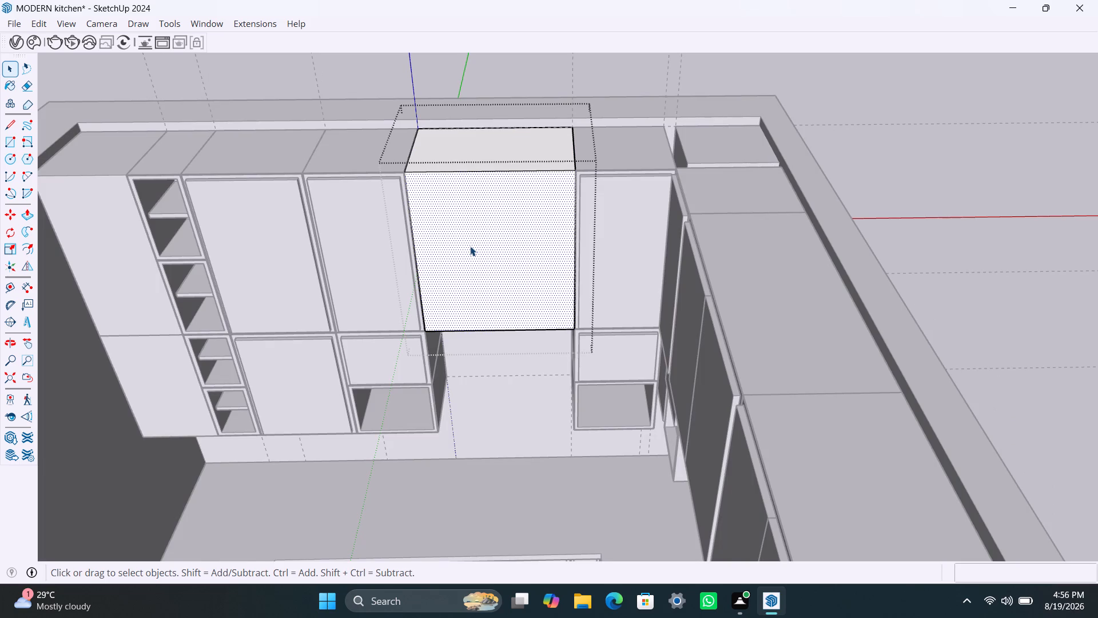
pyautogui.press('f')
pyautogui.click(459, 232)
pyautogui.press('2')
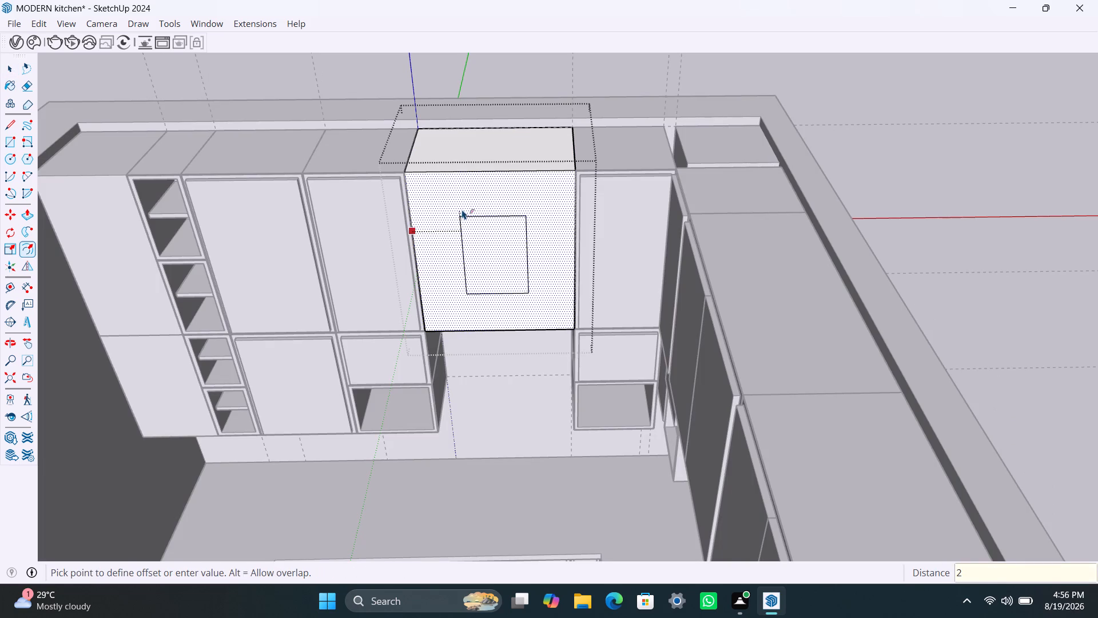
pyautogui.press('.')
pyautogui.press('5')
pyautogui.write('MM')
pyautogui.press('Return')
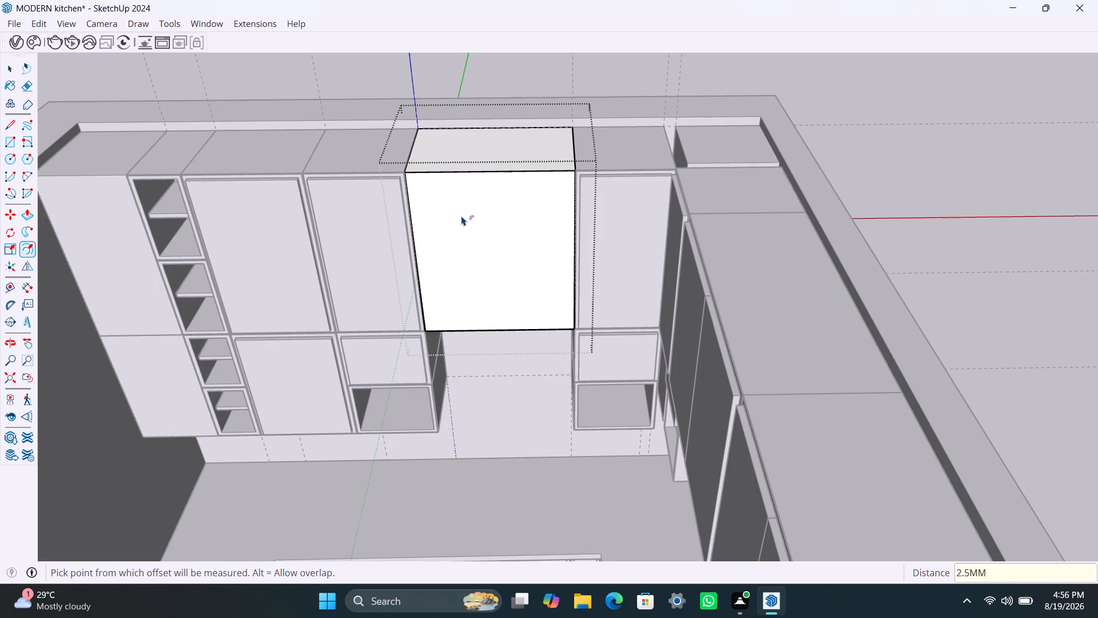
pyautogui.click(462, 216)
pyautogui.press('1')
pyautogui.press('8')
pyautogui.press('m')
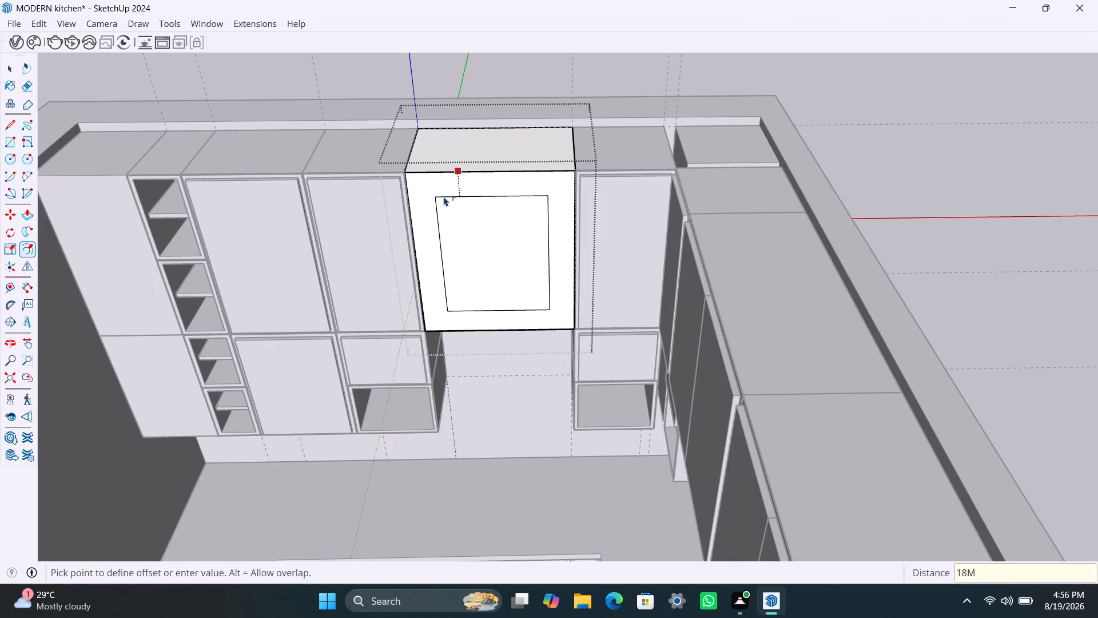
pyautogui.press('m')
pyautogui.press('Return')
pyautogui.press('space')
pyautogui.click(453, 210)
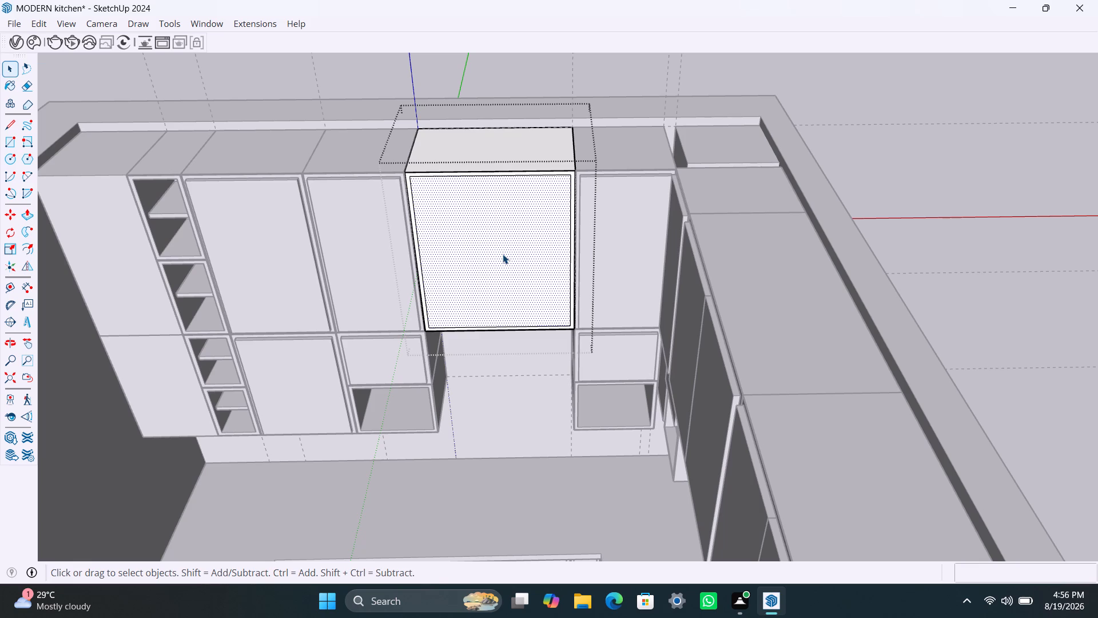
# Push the inner front face of the wide upper cabinet 300 mm inward to hollow it.
pyautogui.press('p')
pyautogui.click(492, 258)
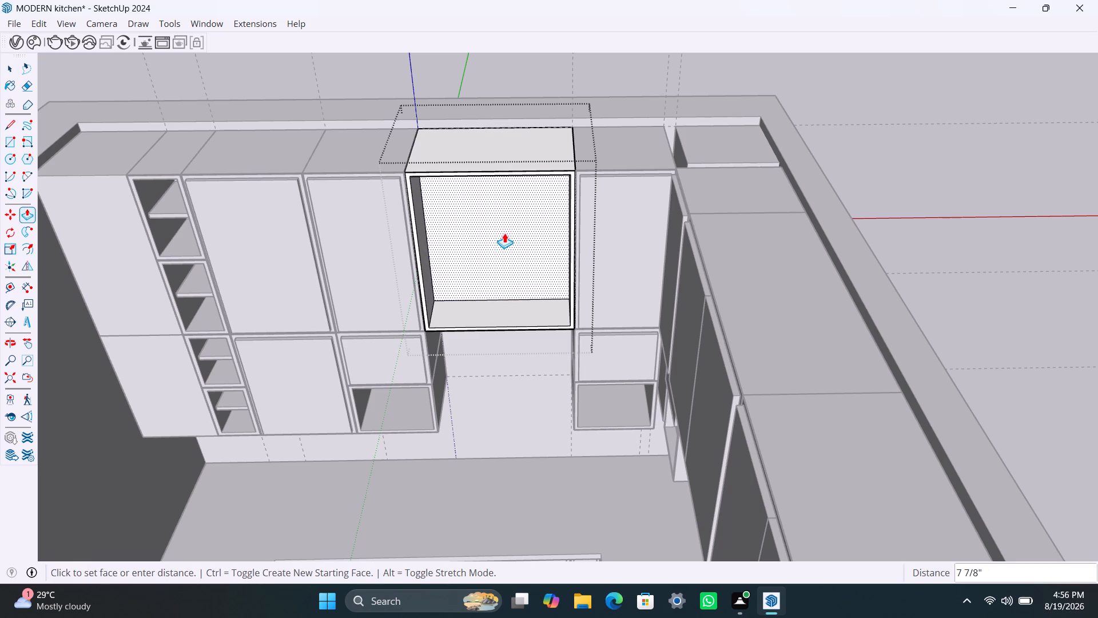
pyautogui.write('300MM')
pyautogui.press('Return')
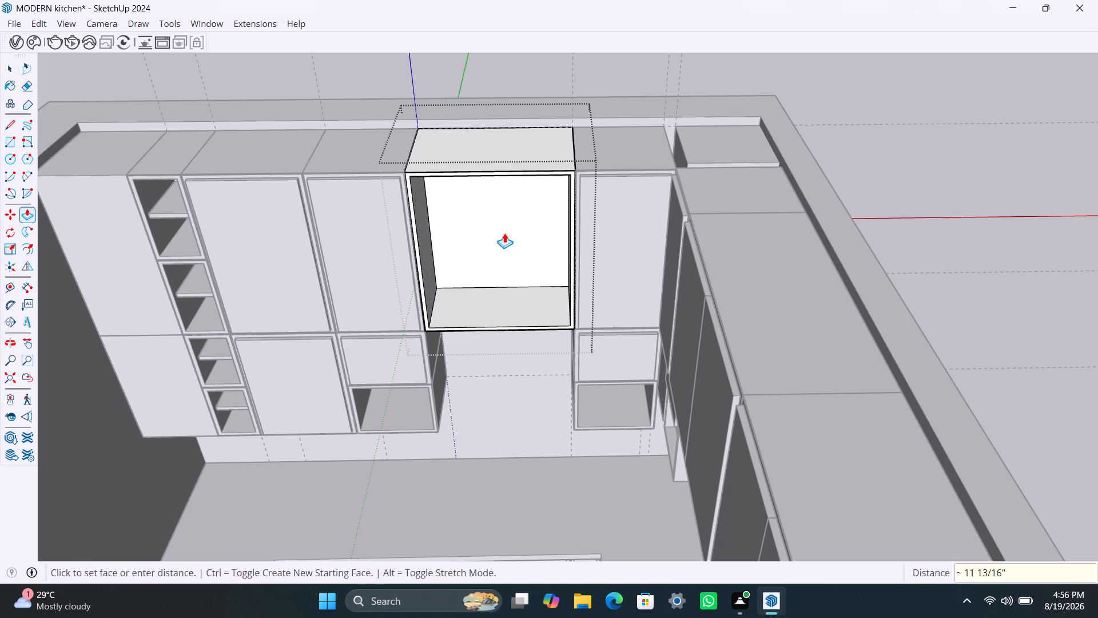
pyautogui.press('space')
# Delete the thin outermost border face around the wide upper cabinet's front.
pyautogui.scroll(19, 403, 187)
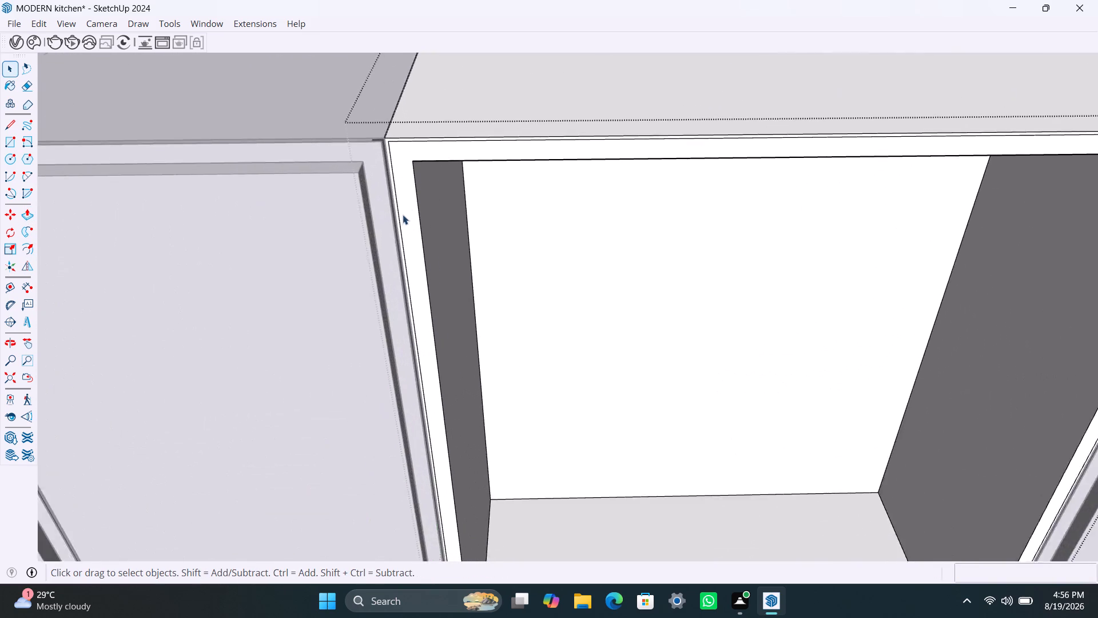
pyautogui.scroll(8, 403, 215)
pyautogui.click(385, 177)
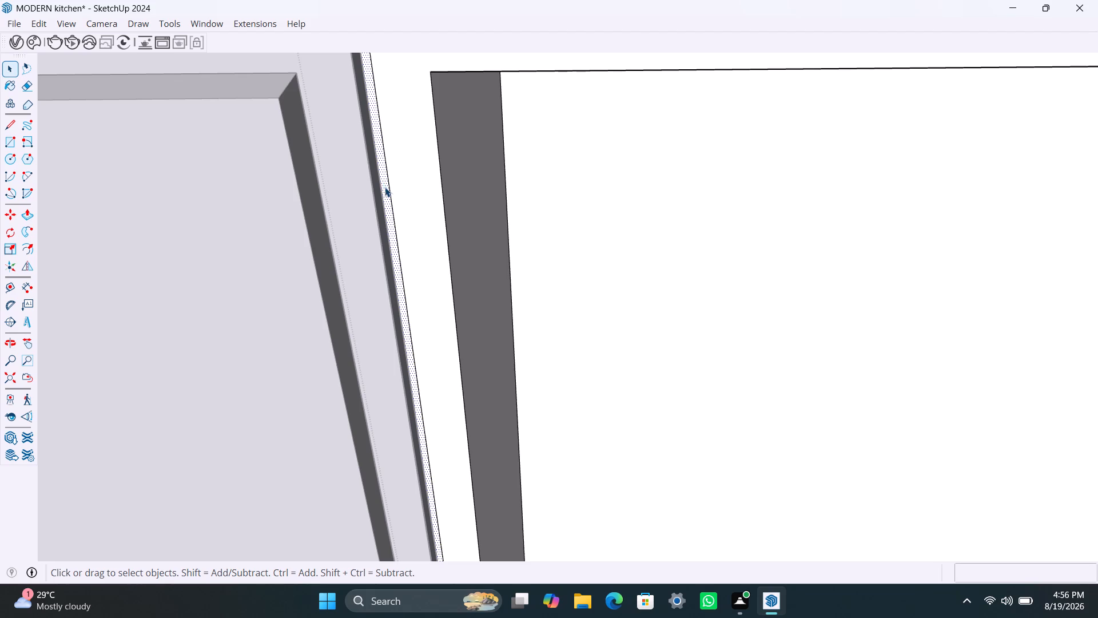
pyautogui.press('Delete')
# Draw a rectangle over the left half of the wide cabinet's opening and delete the face that fills the right half.
pyautogui.scroll(-17, 423, 243)
pyautogui.moveTo(440, 311); pyautogui.dragTo(467, 310, button='middle')
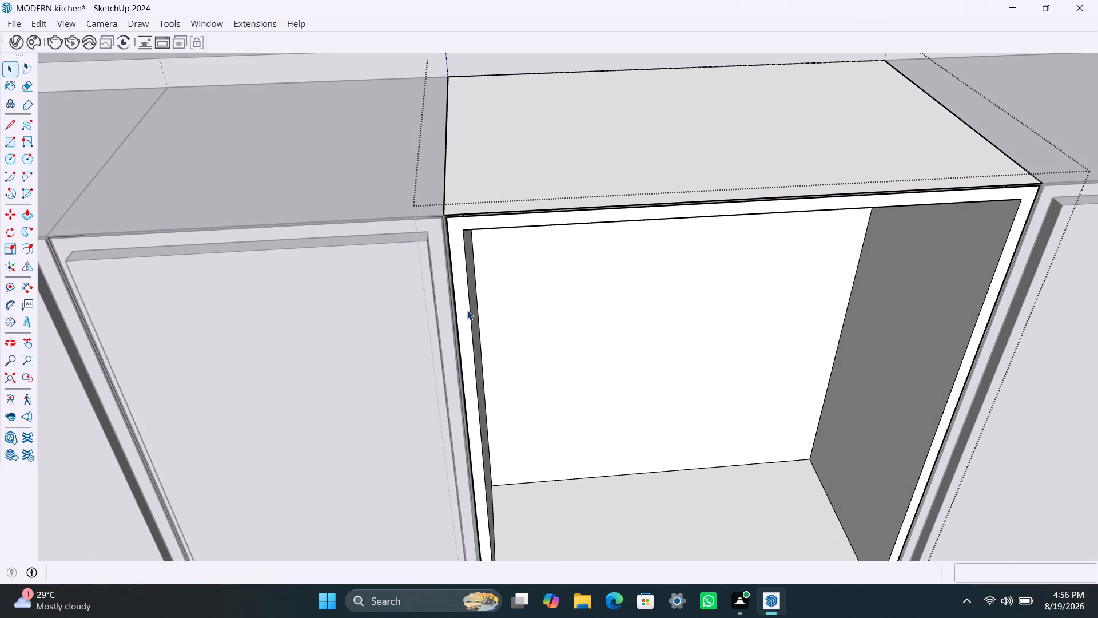
pyautogui.press('r')
pyautogui.click(462, 233)
pyautogui.scroll(-6, 606, 447)
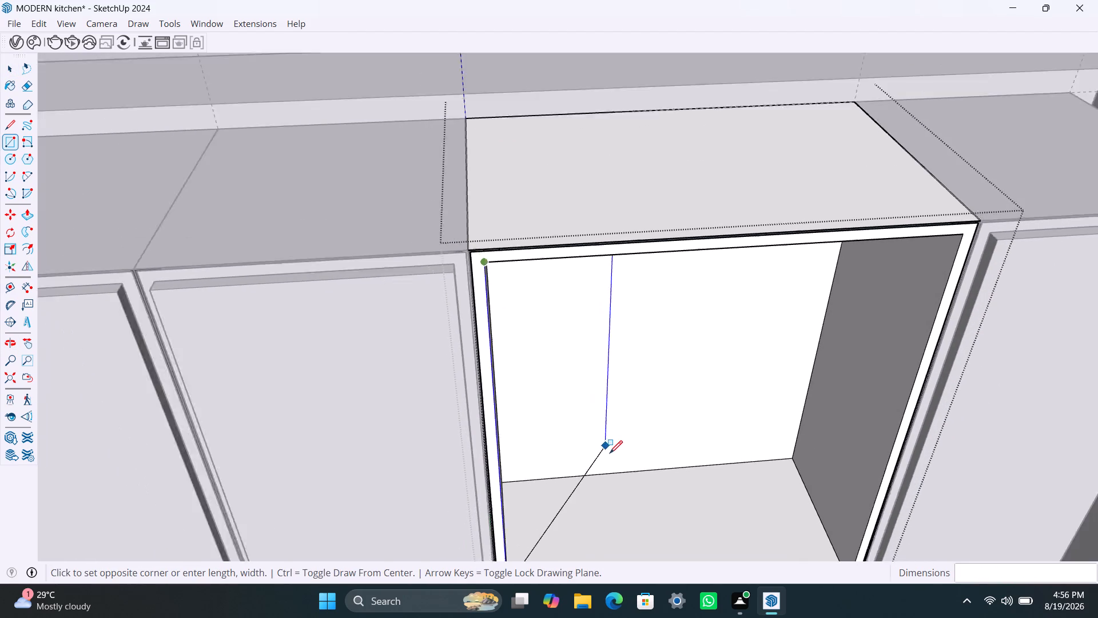
pyautogui.moveTo(615, 456); pyautogui.dragTo(572, 310, button='middle')
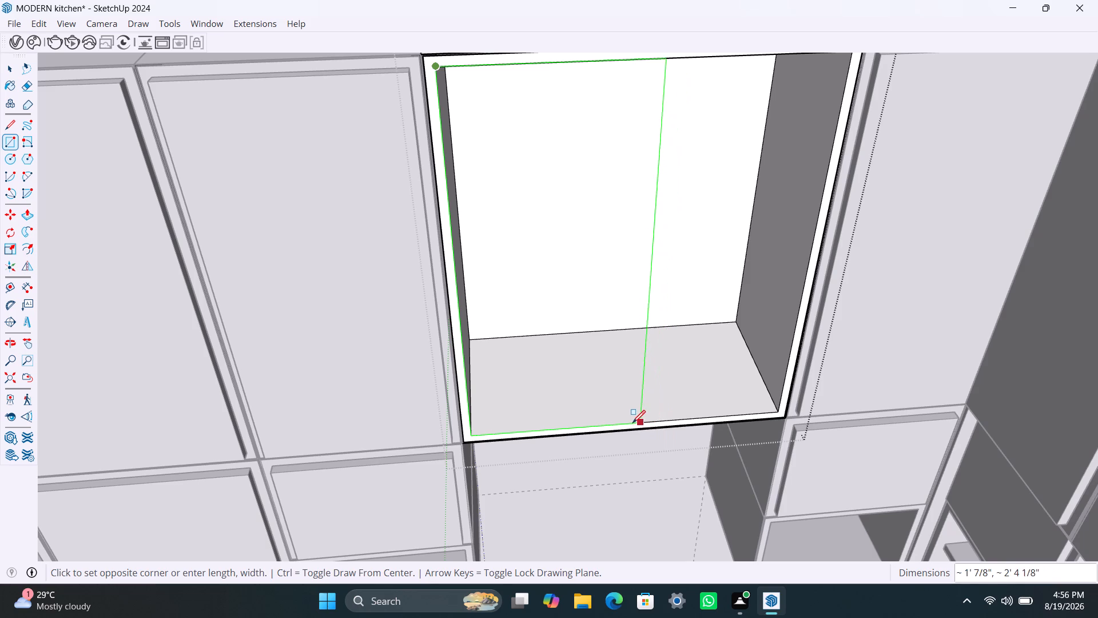
pyautogui.click(630, 423)
pyautogui.press('space')
pyautogui.click(672, 368)
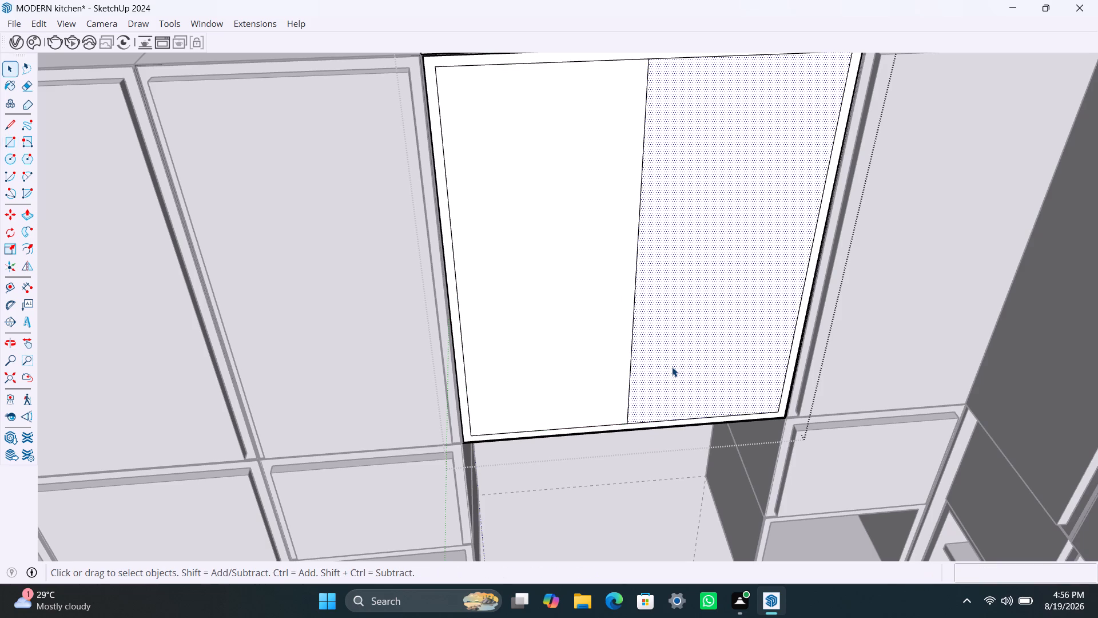
pyautogui.press('Delete')
# Group the left-half door face with its edges, extrude it 18 mm, and exit the door group.
pyautogui.doubleClick(583, 348)
pyautogui.rightClick(584, 348)
pyautogui.click(659, 138)
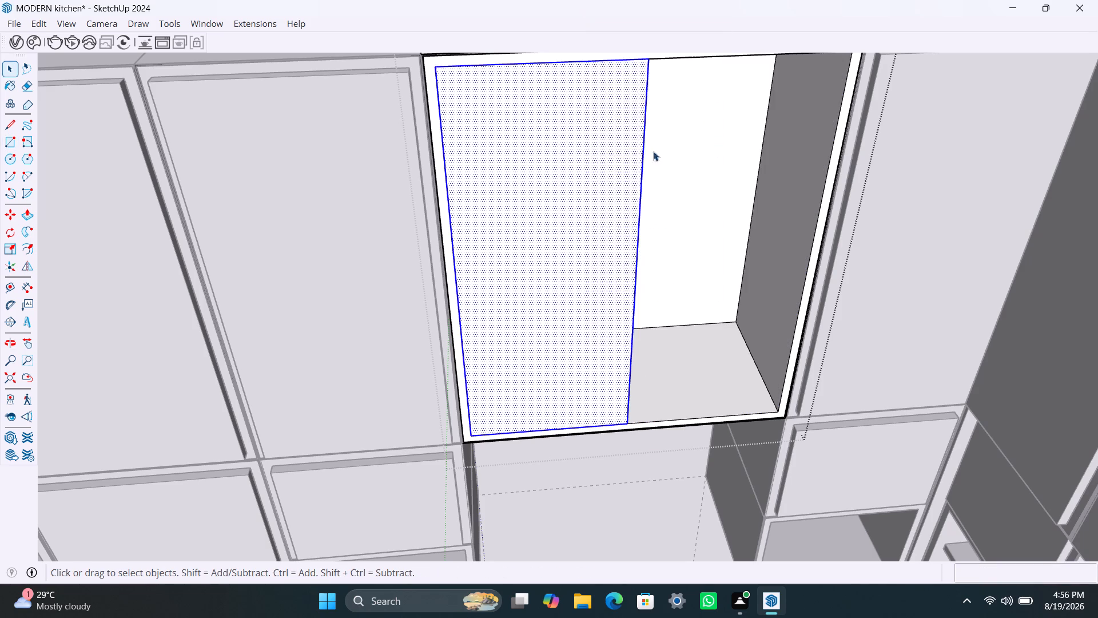
pyautogui.tripleClick(587, 229)
pyautogui.click(585, 229)
pyautogui.press('p')
pyautogui.click(585, 229)
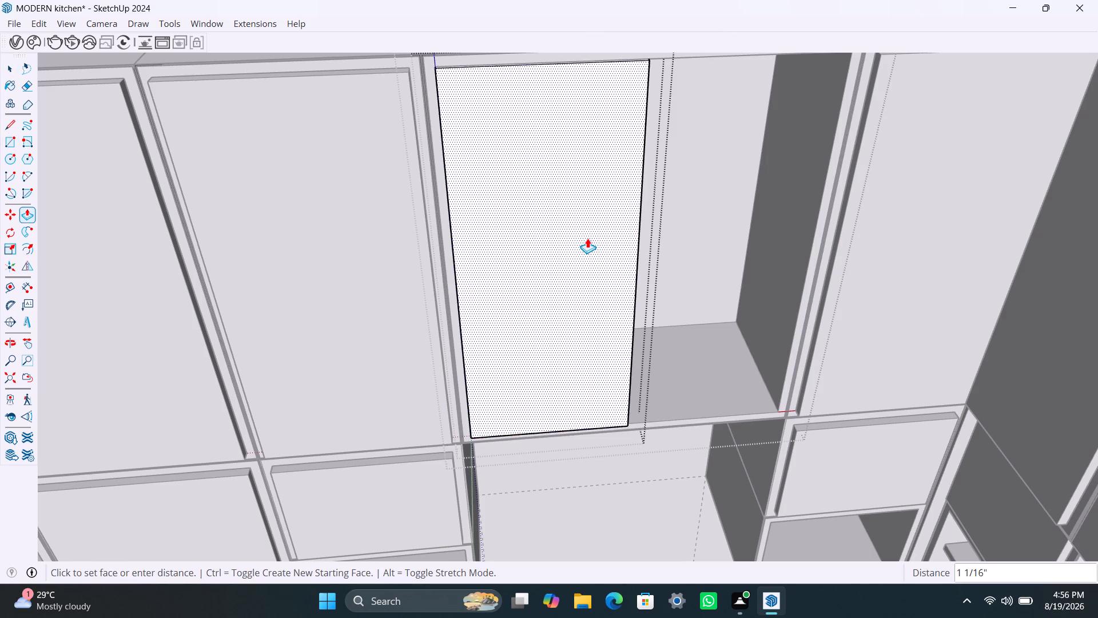
pyautogui.write('18MM')
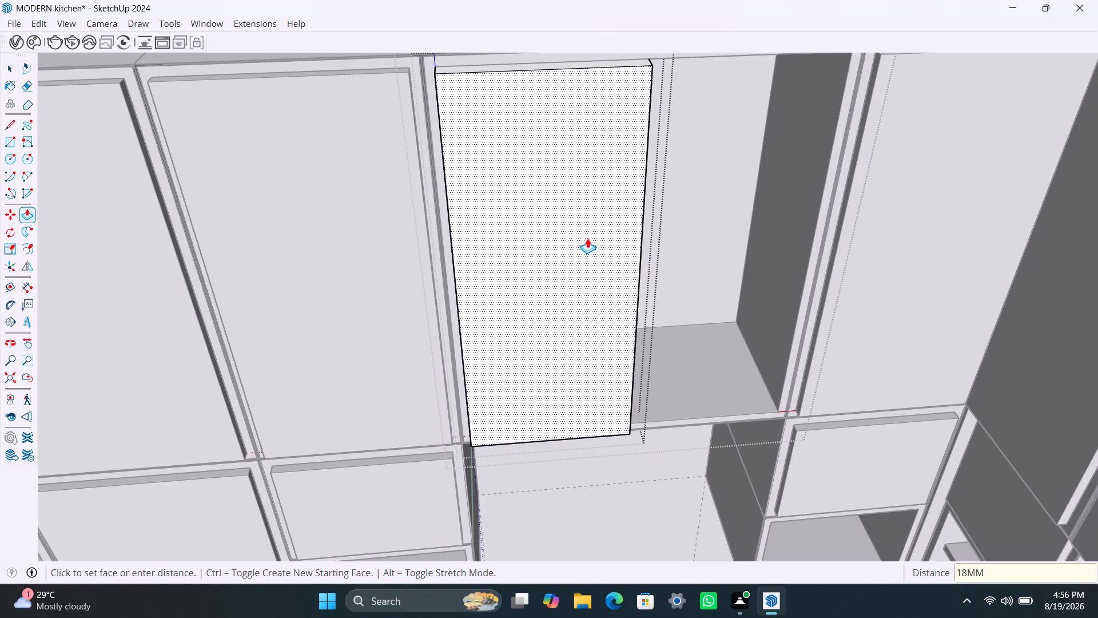
pyautogui.press('Return')
pyautogui.press('space')
pyautogui.click(699, 248)
# Copy the left door into the right half of the wide cabinet's opening and close the cabinet group.
pyautogui.scroll(3, 520, 447)
pyautogui.click(495, 426)
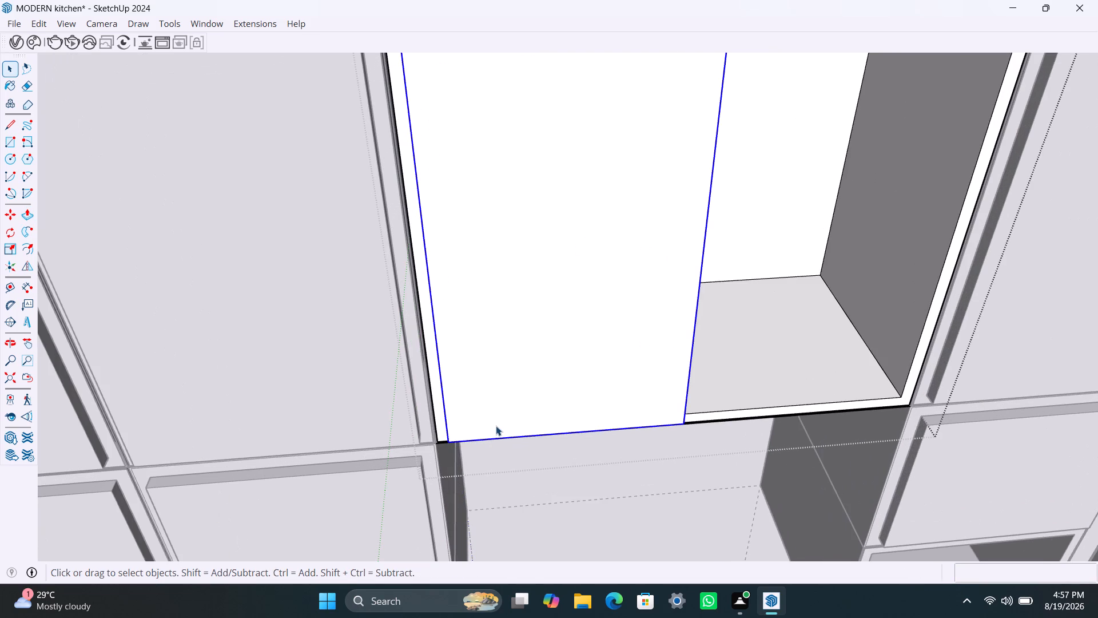
pyautogui.press('m')
pyautogui.click(685, 424)
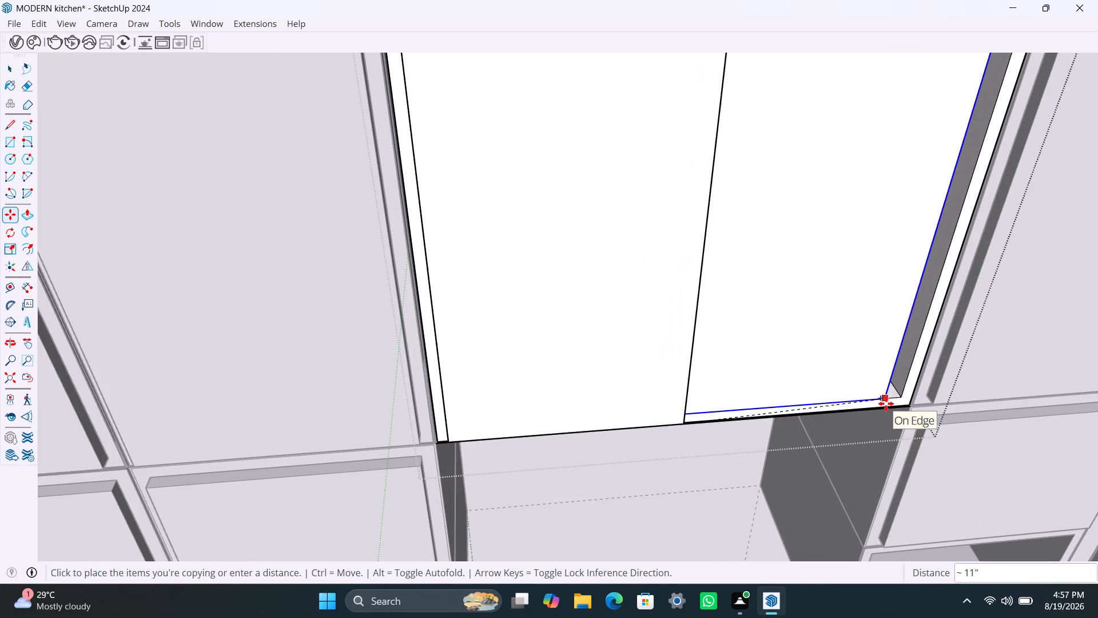
pyautogui.click(904, 401)
pyautogui.press('space')
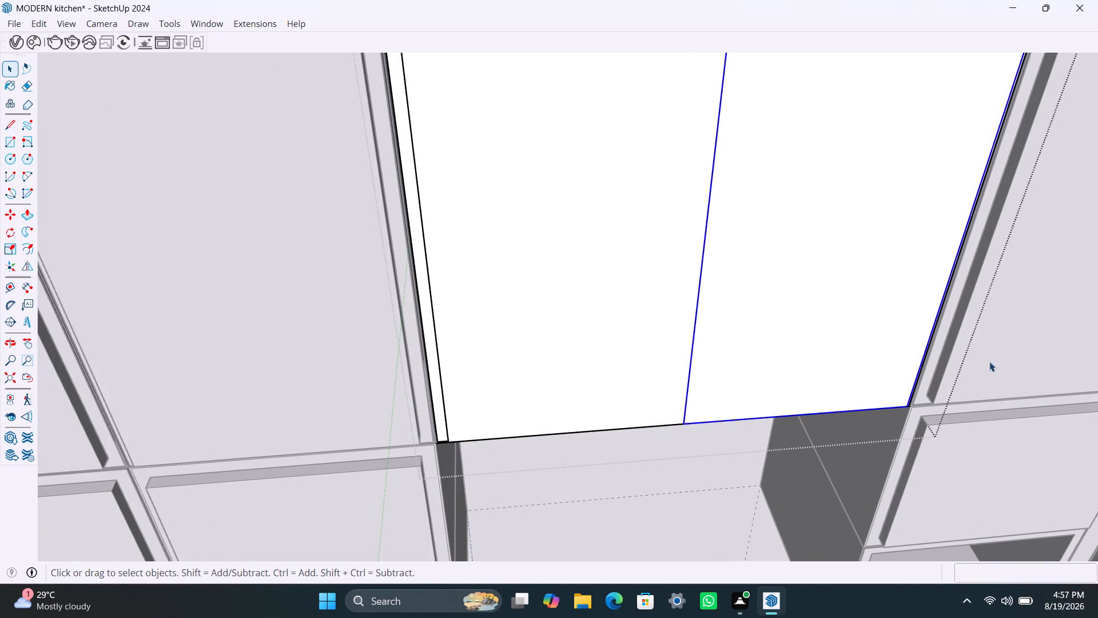
pyautogui.click(989, 362)
# Delete all the guide lines in the model.
pyautogui.scroll(-13, 803, 398)
pyautogui.scroll(-5, 763, 340)
pyautogui.scroll(-7, 630, 389)
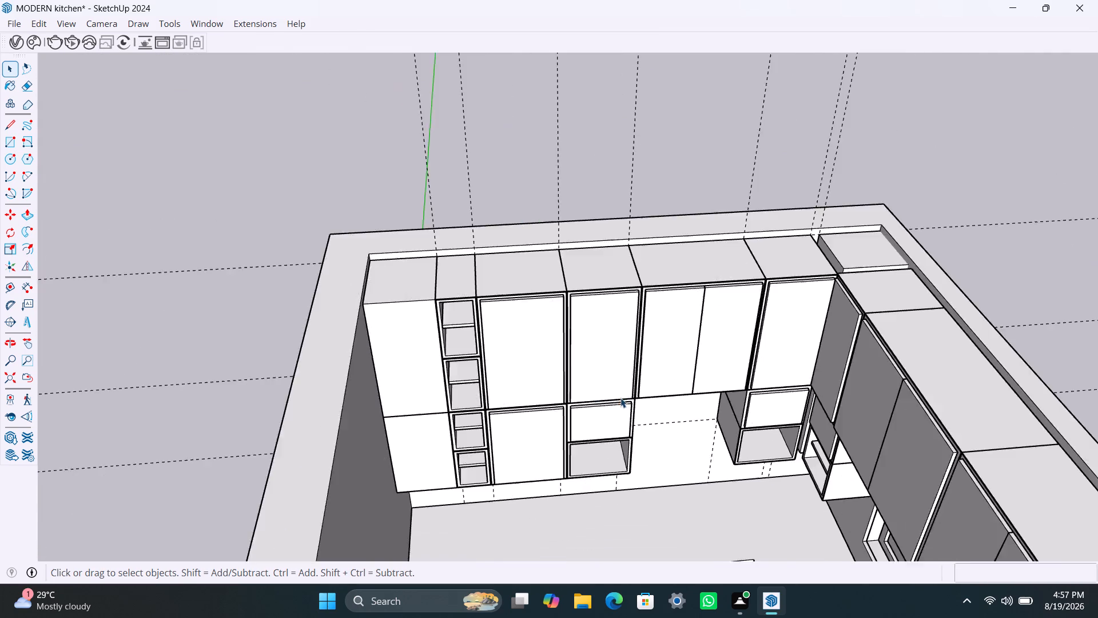
pyautogui.scroll(-4, 620, 398)
pyautogui.moveTo(600, 401); pyautogui.dragTo(515, 312, button='middle')
pyautogui.click(929, 236)
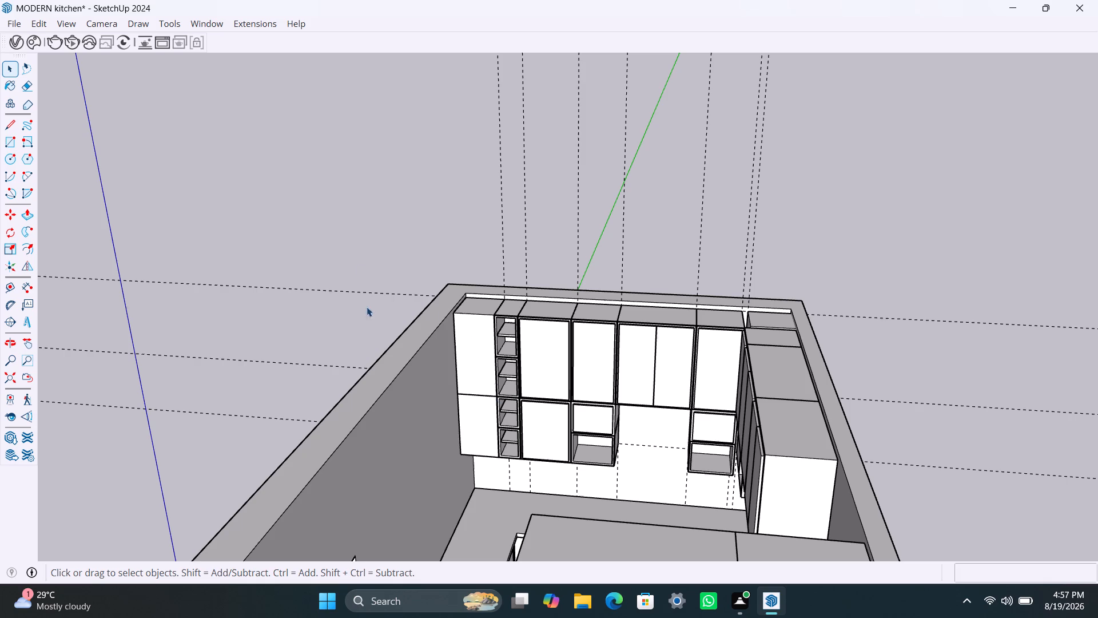
pyautogui.click(42, 23)
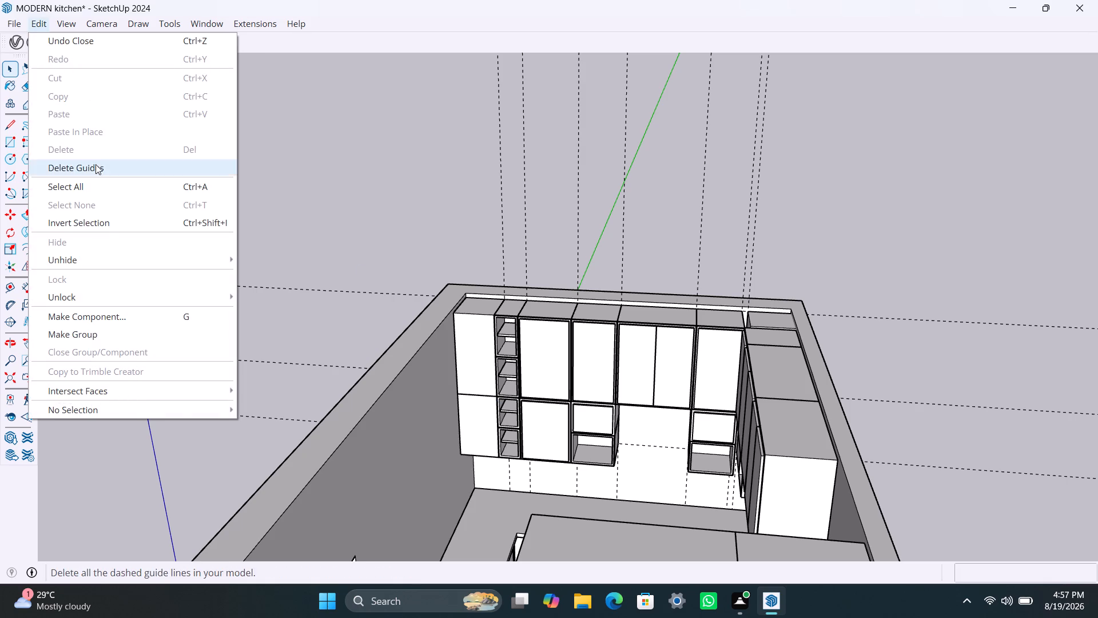
pyautogui.click(96, 167)
# Save the kitchen model.
pyautogui.scroll(-4, 324, 251)
pyautogui.moveTo(353, 318); pyautogui.dragTo(385, 319, button='middle')
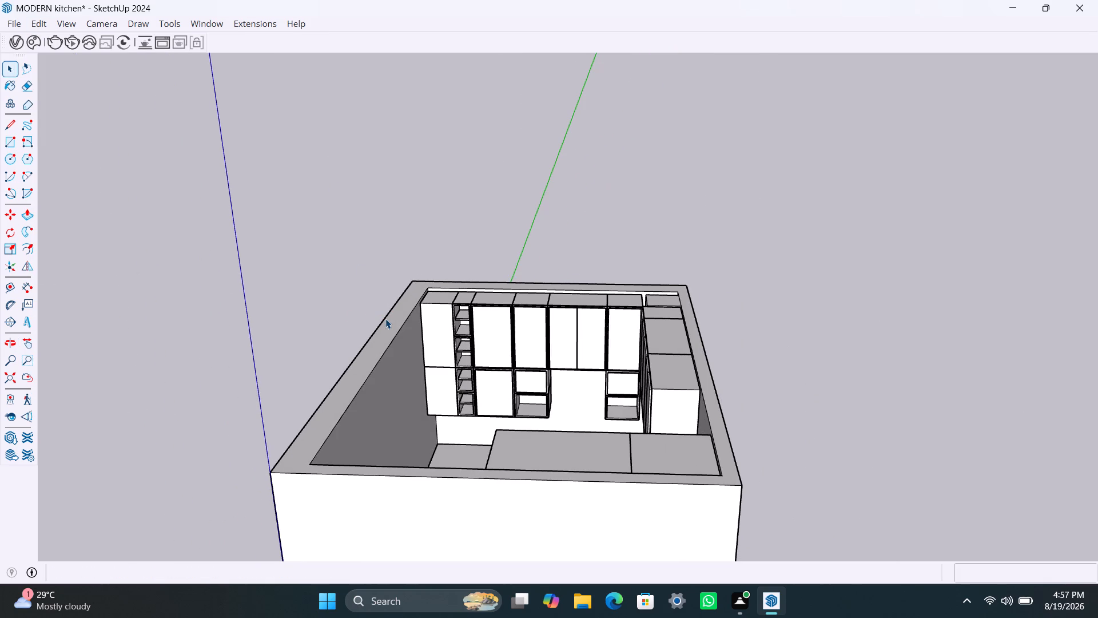
pyautogui.hotkey('ctrl', 's')
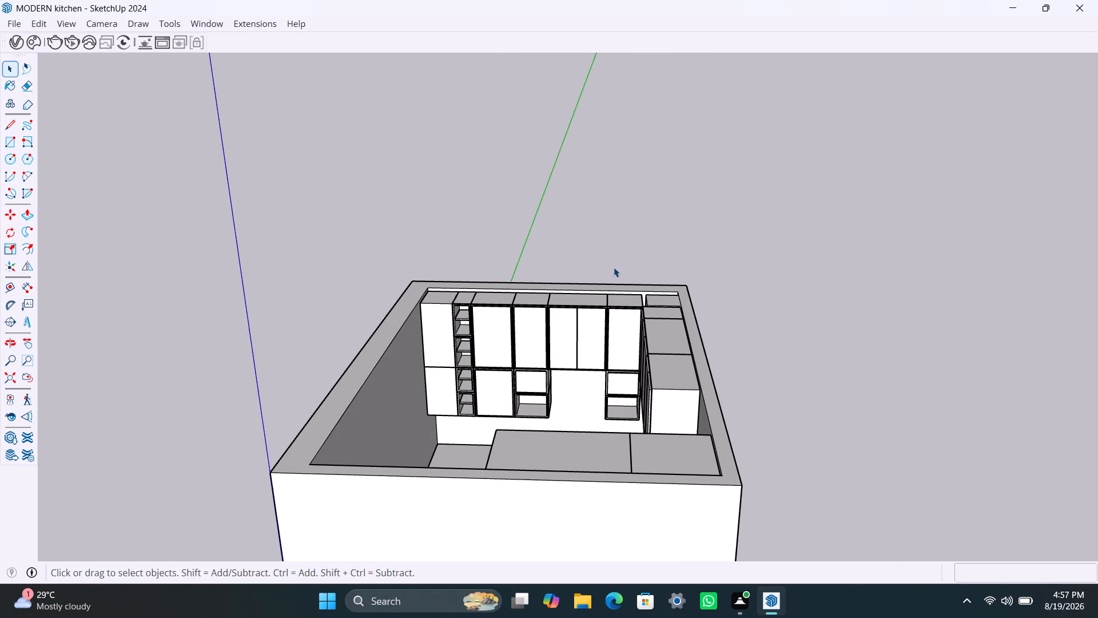
# Examine the whole kitchen room from several sides, including its cabinets, window and doorways.
pyautogui.moveTo(615, 268); pyautogui.dragTo(219, 359, button='middle')
pyautogui.scroll(2, 624, 256)
pyautogui.moveTo(718, 257); pyautogui.dragTo(602, 299, button='middle')
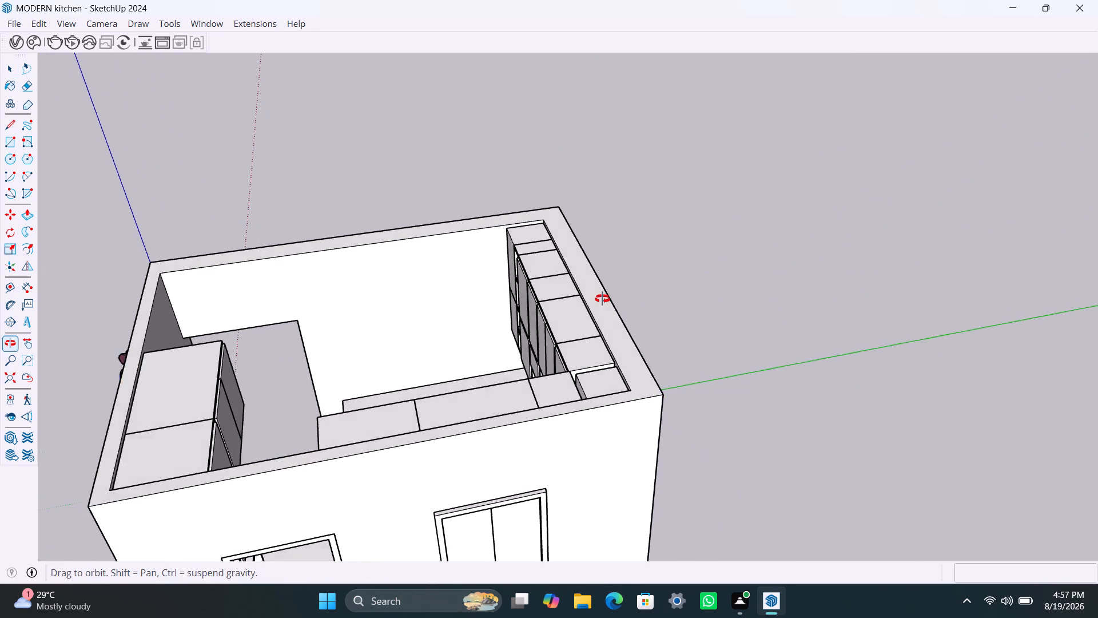
pyautogui.moveTo(602, 299); pyautogui.dragTo(512, 303, button='middle')
pyautogui.scroll(-2, 484, 255)
pyautogui.moveTo(490, 279); pyautogui.dragTo(545, 284, button='middle')
pyautogui.scroll(-2, 524, 285)
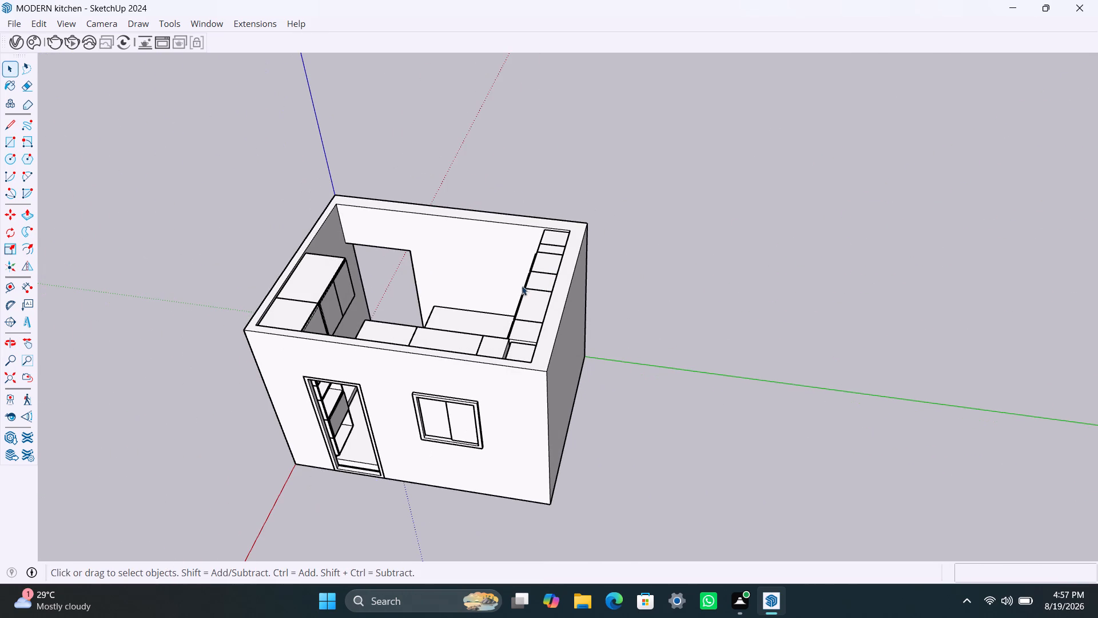
pyautogui.scroll(-3, 493, 295)
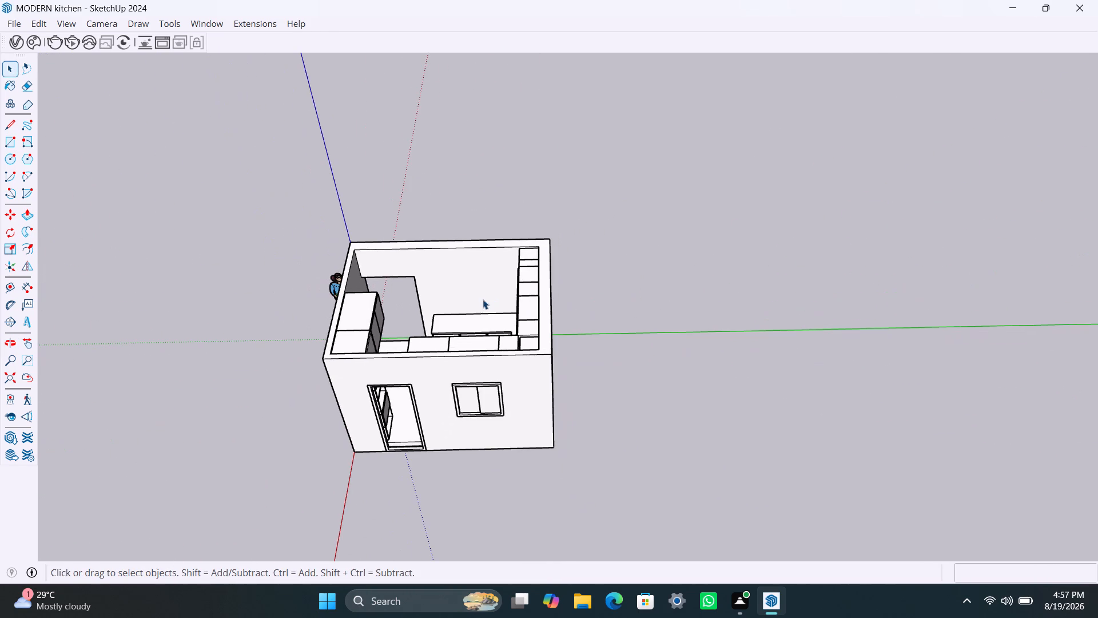
pyautogui.keyDown('shift'); pyautogui.moveTo(462, 295); pyautogui.dragTo(697, 281, button='middle'); pyautogui.keyUp('shift')
pyautogui.scroll(3, 623, 260)
pyautogui.moveTo(697, 311); pyautogui.dragTo(663, 304, button='middle')
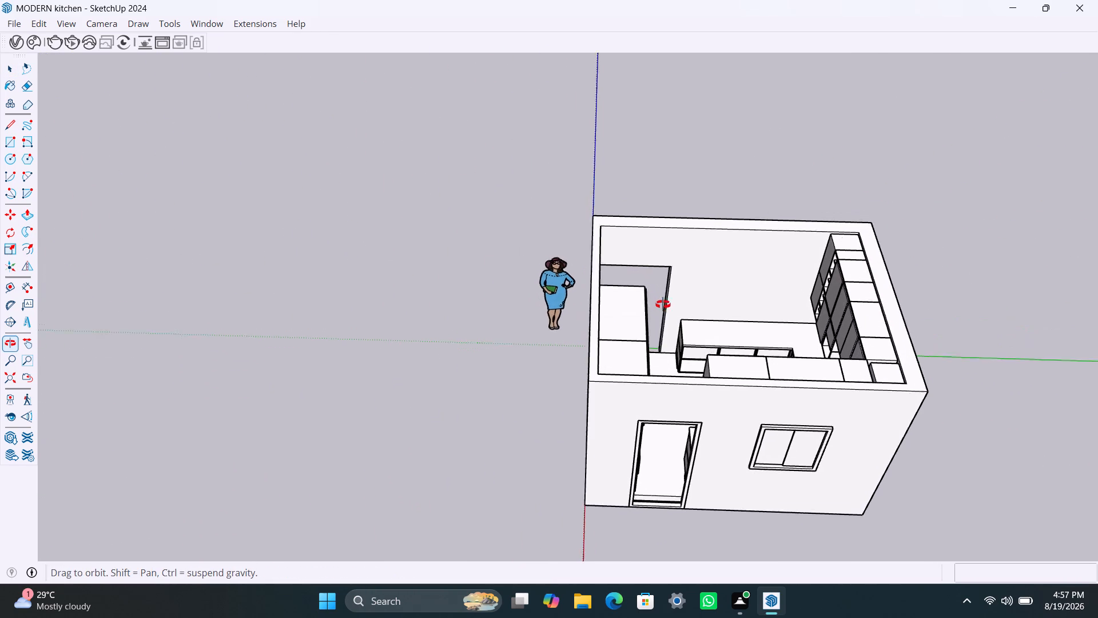
pyautogui.moveTo(663, 304); pyautogui.dragTo(662, 298, button='middle')
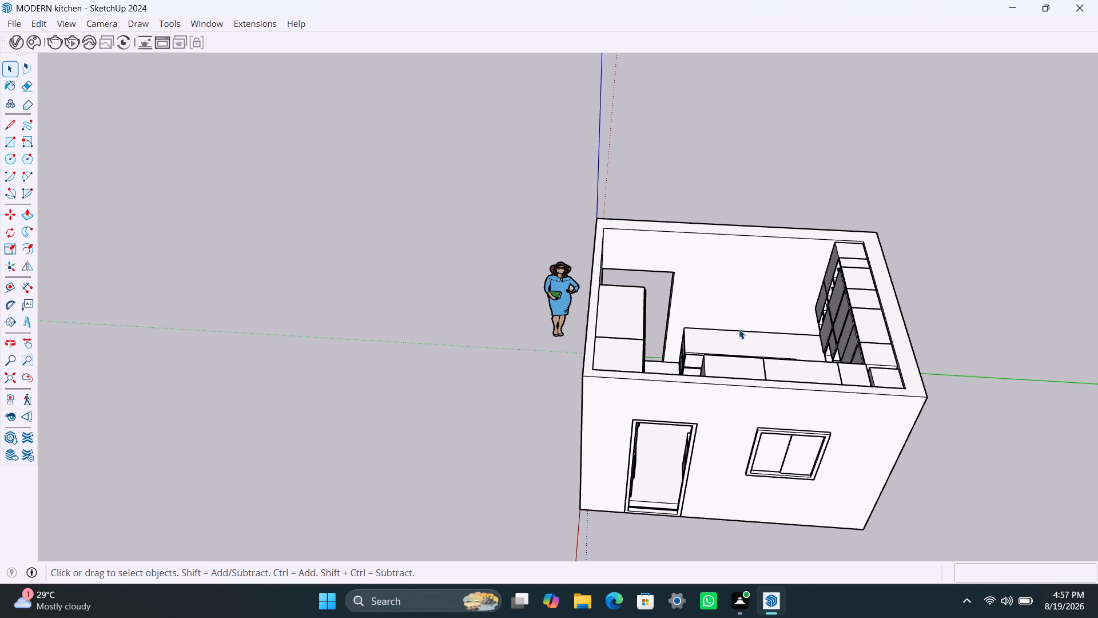
pyautogui.moveTo(689, 337); pyautogui.dragTo(1030, 344, button='middle')
pyautogui.moveTo(538, 257); pyautogui.dragTo(711, 273, button='middle')
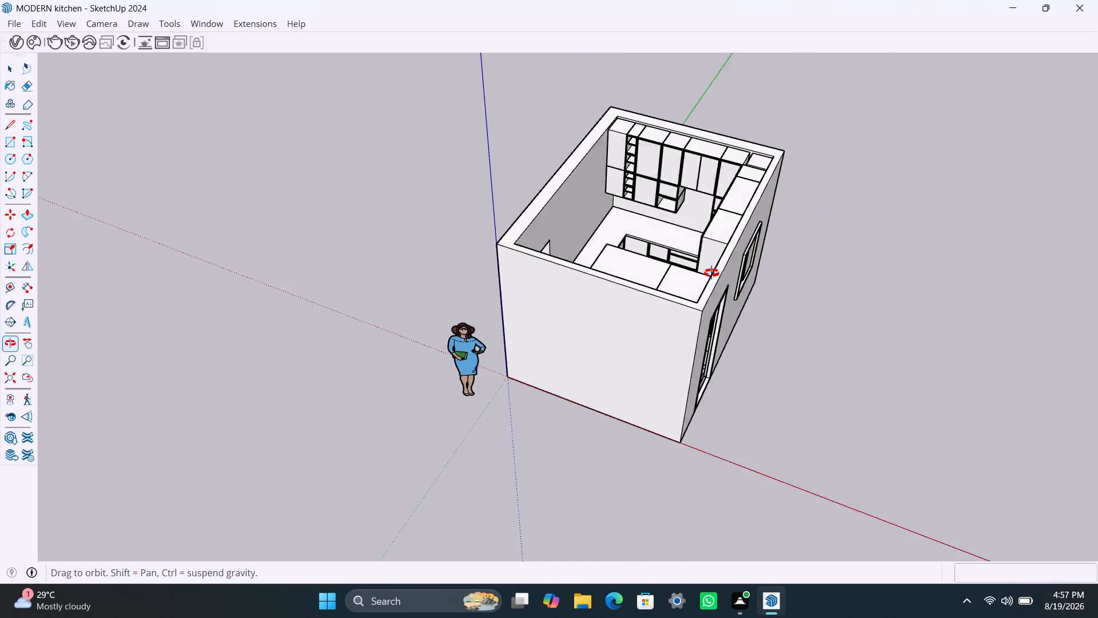
pyautogui.moveTo(711, 273); pyautogui.dragTo(961, 271, button='middle')
# Open the floor slab at the doorway near the origin and copy its short vertical corner edge about 3' 8 1/8" to the opposite jamb.
pyautogui.scroll(3, 546, 344)
pyautogui.moveTo(519, 353); pyautogui.dragTo(694, 359, button='middle')
pyautogui.scroll(2, 651, 370)
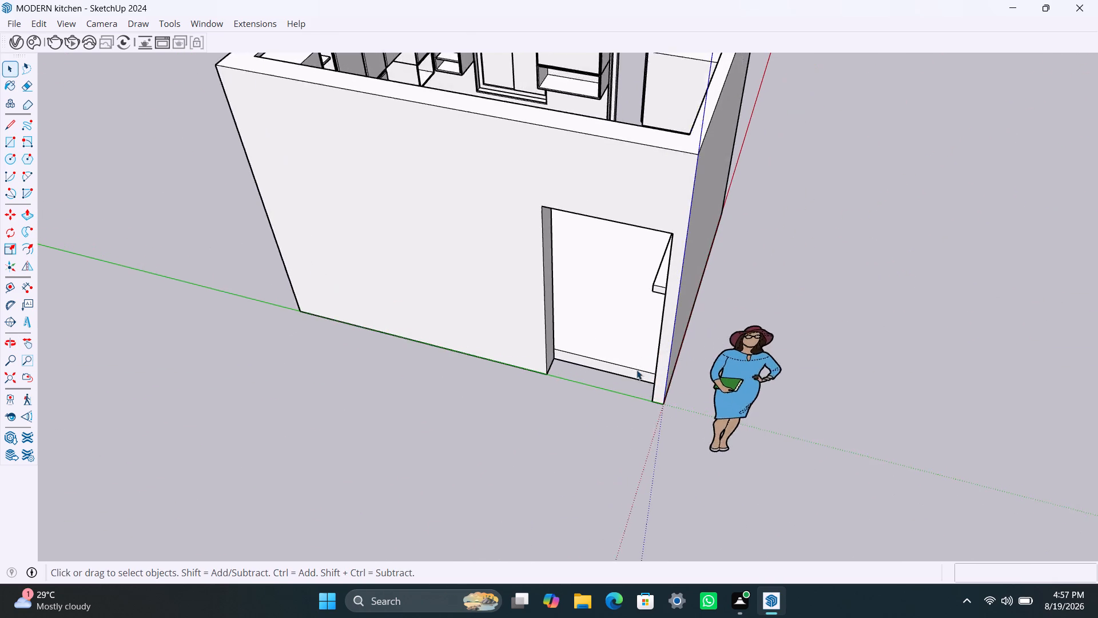
pyautogui.scroll(4, 636, 370)
pyautogui.middleClick(543, 378)
pyautogui.scroll(7, 513, 347)
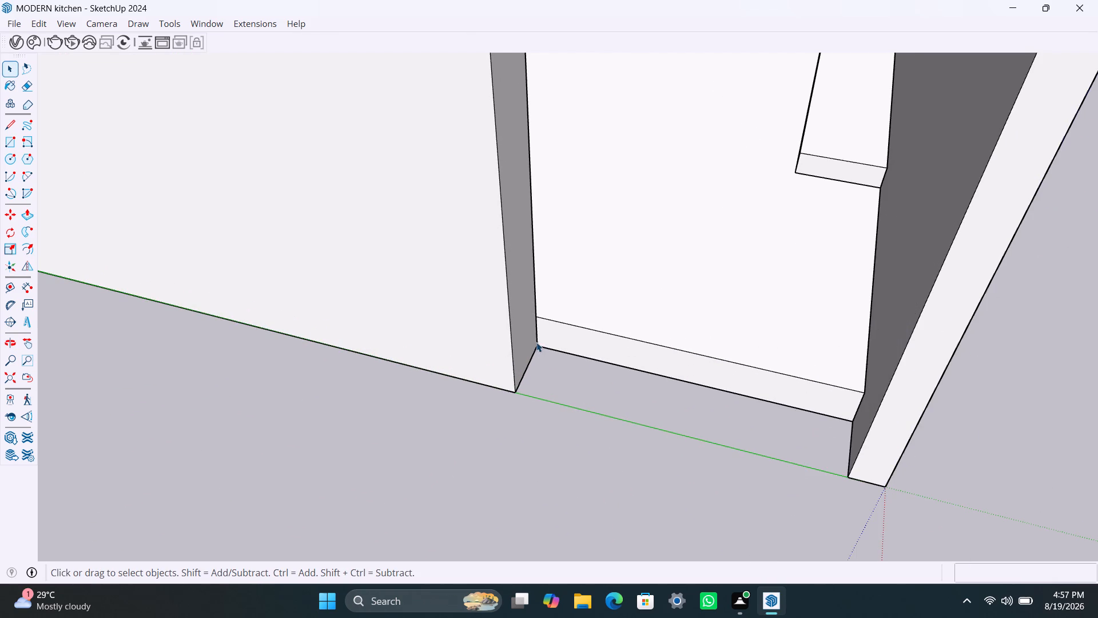
pyautogui.click(536, 340)
pyautogui.doubleClick(536, 338)
pyautogui.click(535, 335)
pyautogui.click(537, 335)
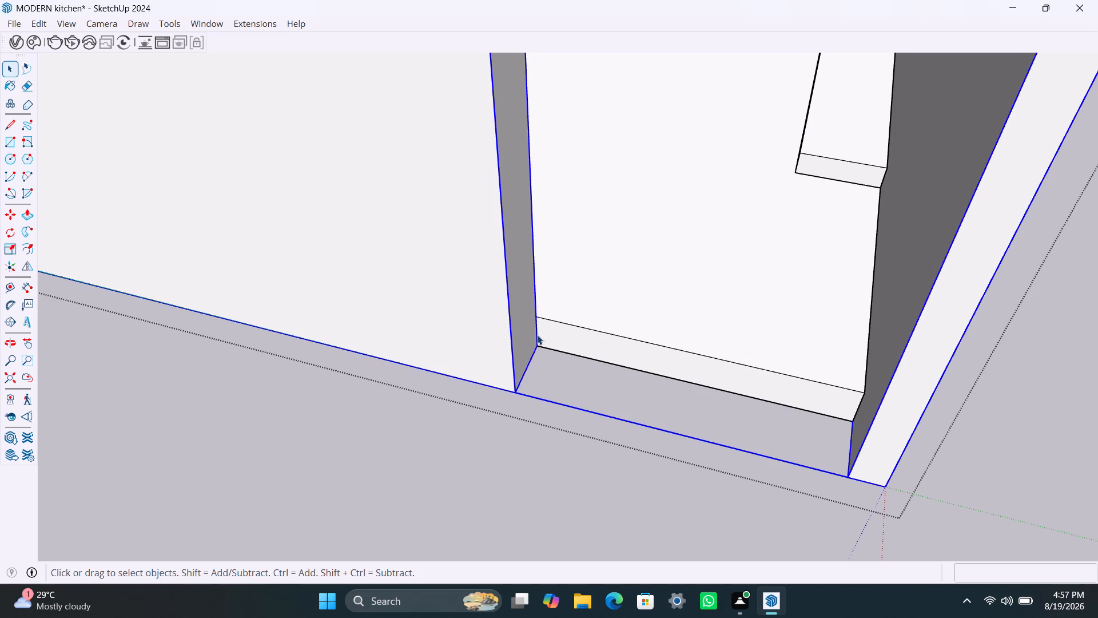
pyautogui.click(545, 336)
pyautogui.doubleClick(545, 336)
pyautogui.click(540, 336)
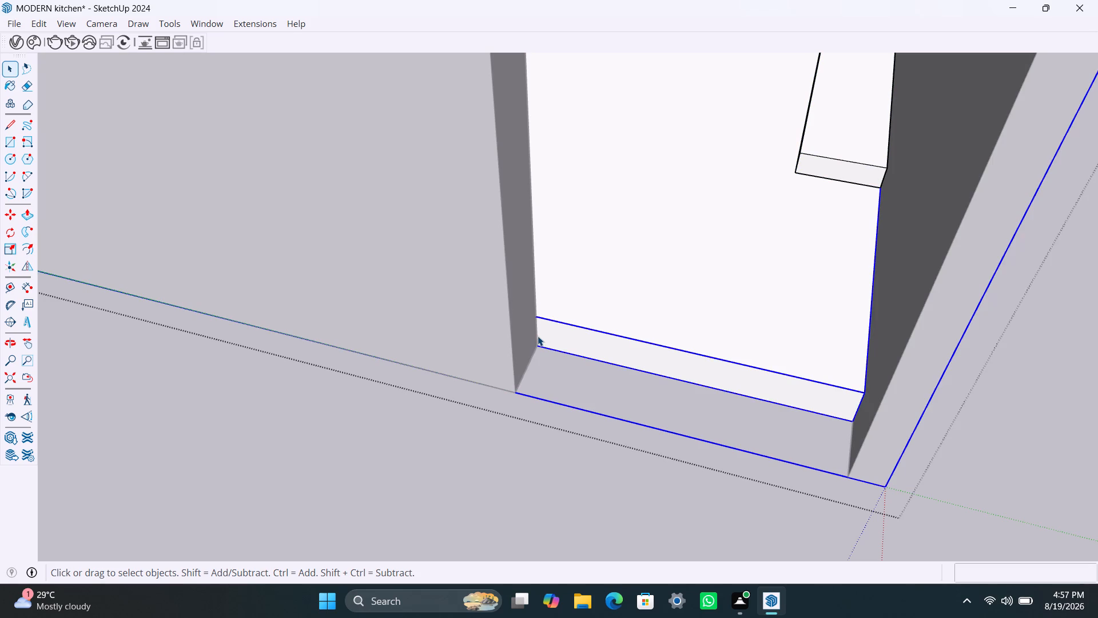
pyautogui.click(855, 413)
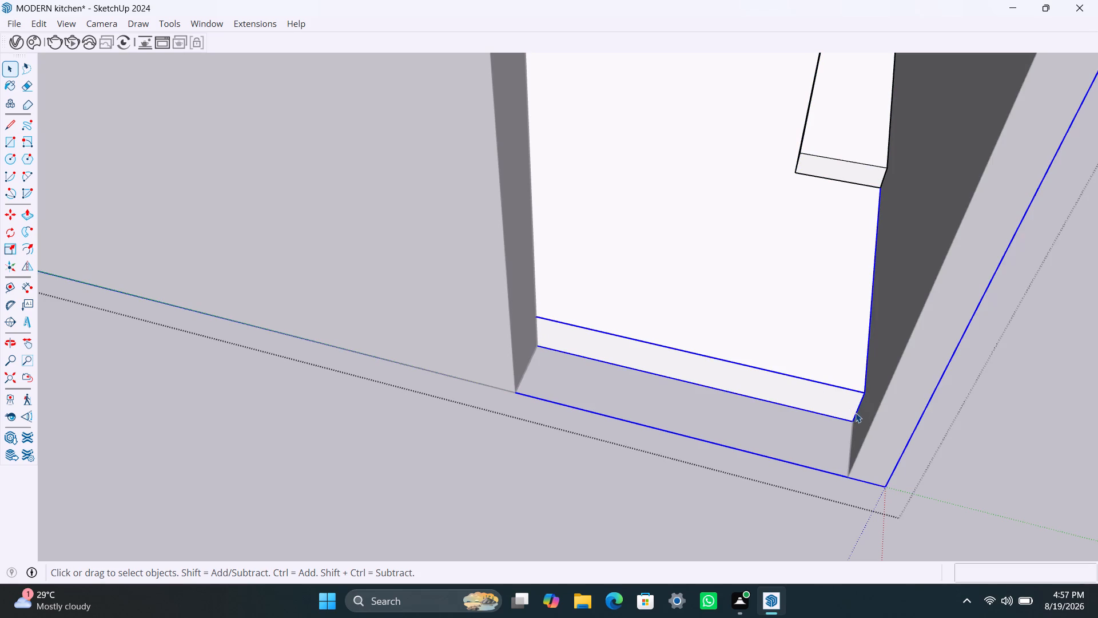
pyautogui.tripleClick(856, 411)
pyautogui.click(857, 408)
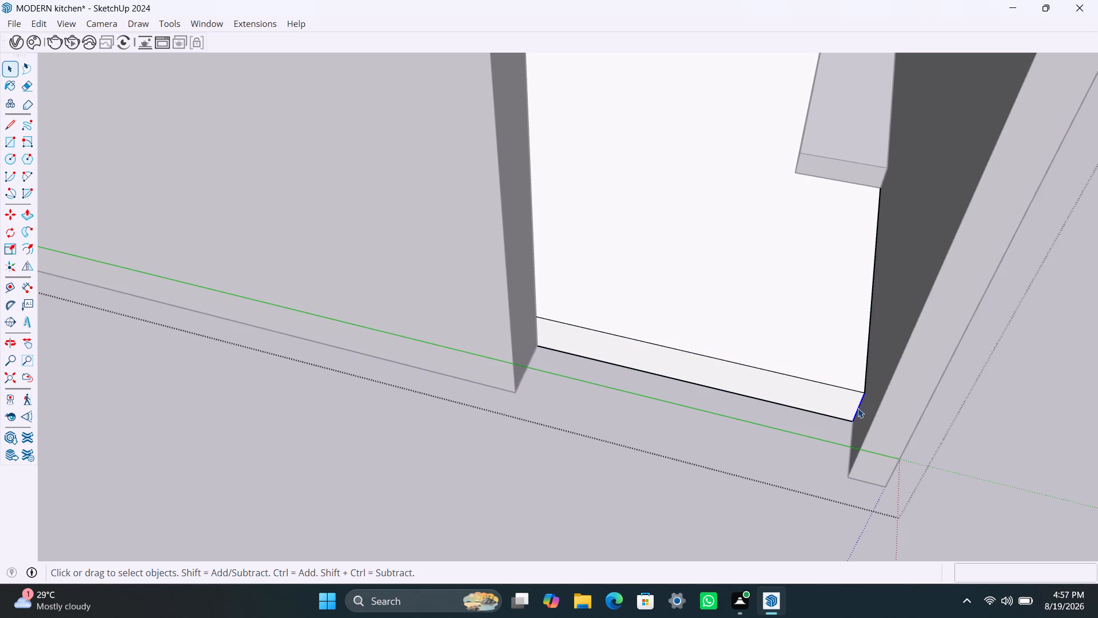
pyautogui.press('m')
pyautogui.click(856, 423)
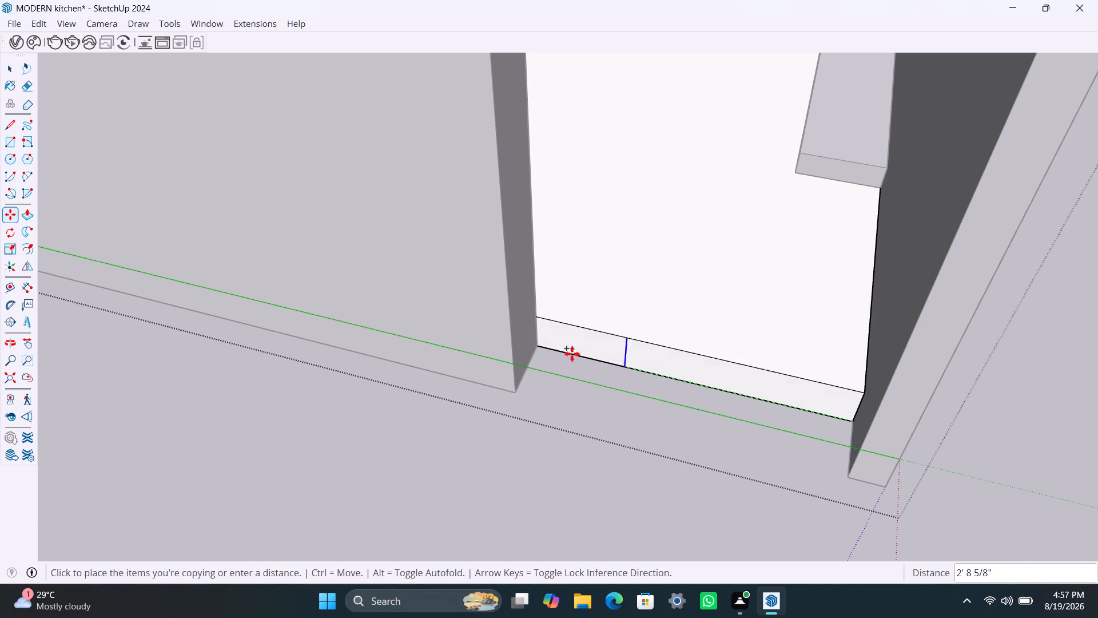
pyautogui.click(541, 343)
pyautogui.press('space')
# Extrude the floor slab's edge face through the doorway until it is flush with the wall's outer face.
pyautogui.click(674, 361)
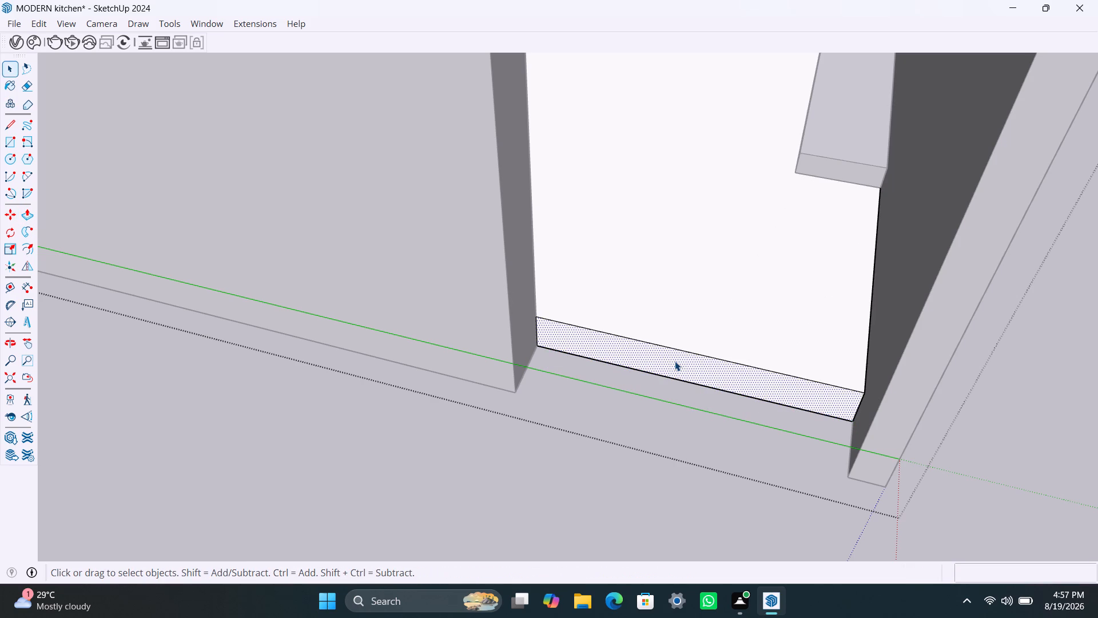
pyautogui.press('p')
pyautogui.click(674, 365)
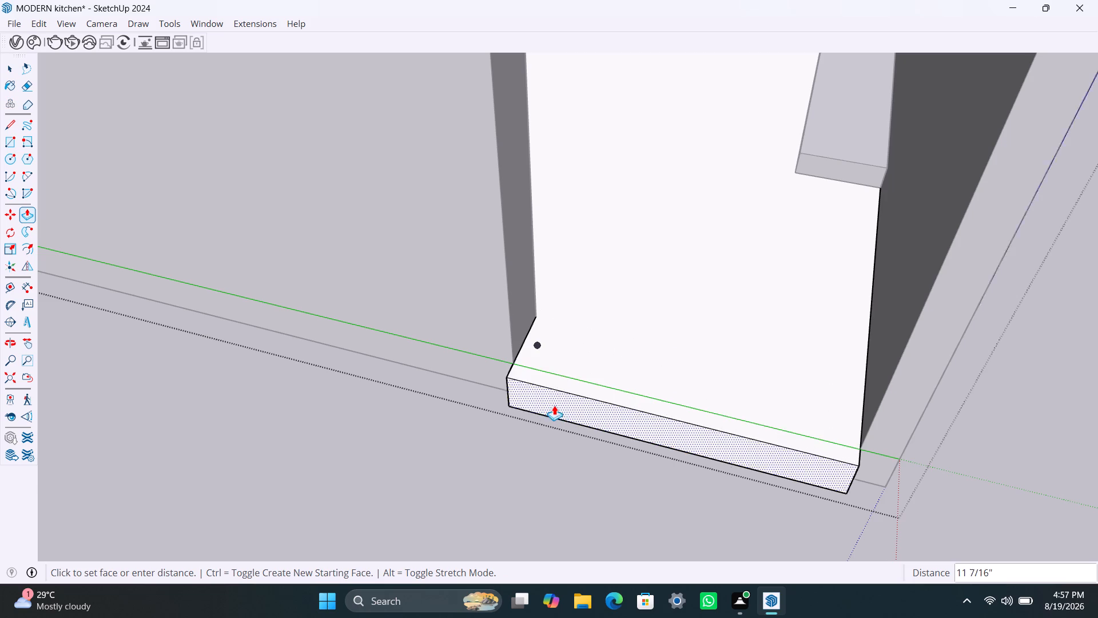
pyautogui.click(896, 453)
pyautogui.press('space')
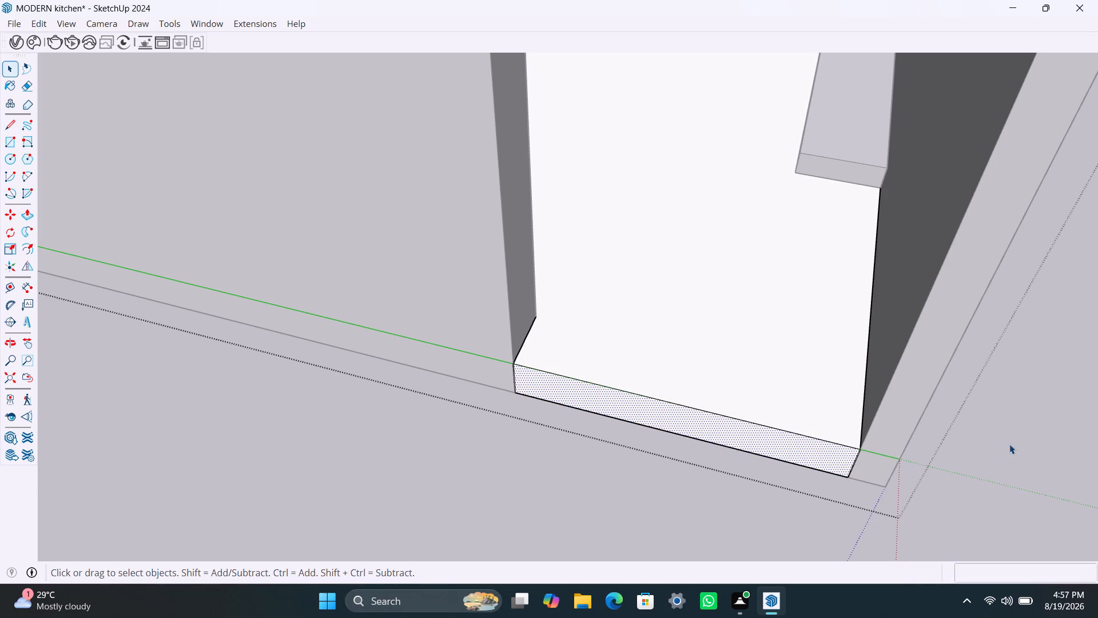
# Finish editing the floor slab at the doorway and close the room group around it.
pyautogui.click(1009, 444)
pyautogui.scroll(-18, 776, 423)
pyautogui.click(944, 320)
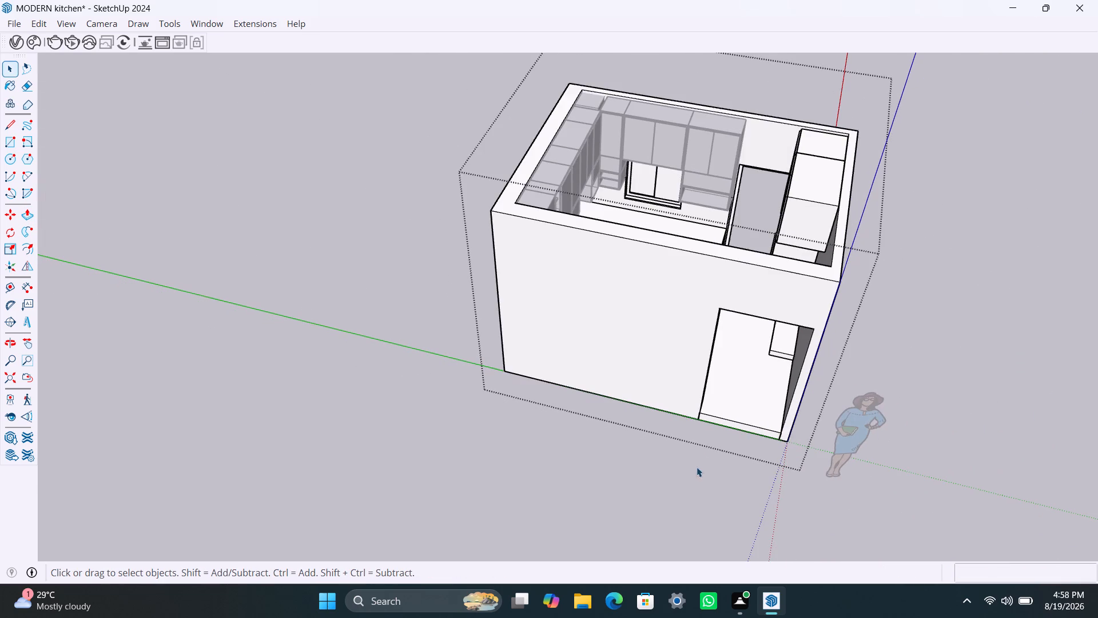
pyautogui.scroll(16, 700, 449)
pyautogui.scroll(-14, 751, 410)
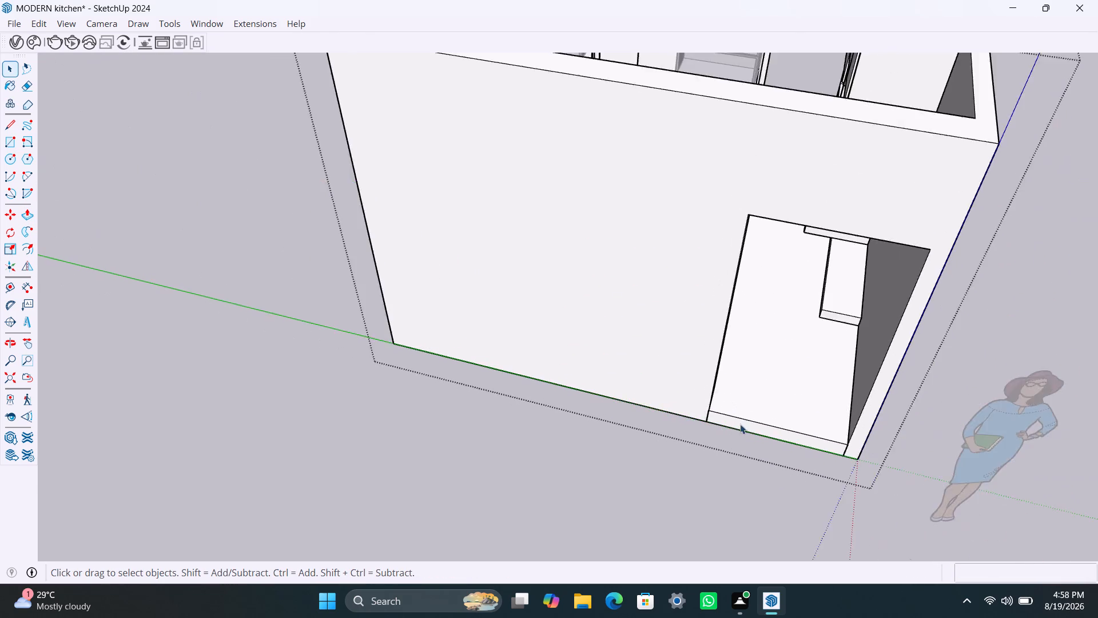
pyautogui.scroll(-5, 740, 424)
pyautogui.scroll(2, 794, 434)
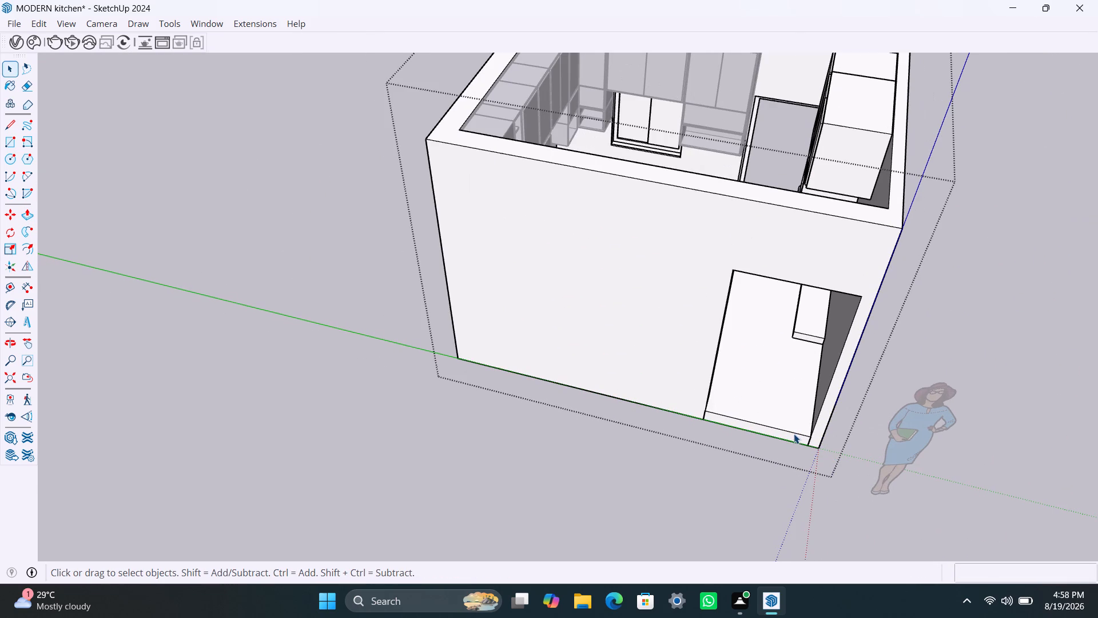
pyautogui.click(792, 430)
pyautogui.click(974, 296)
# Select the room shell with all cabinets, doors and open shelves along the walls, and combine them into a single group.
pyautogui.scroll(-5, 784, 441)
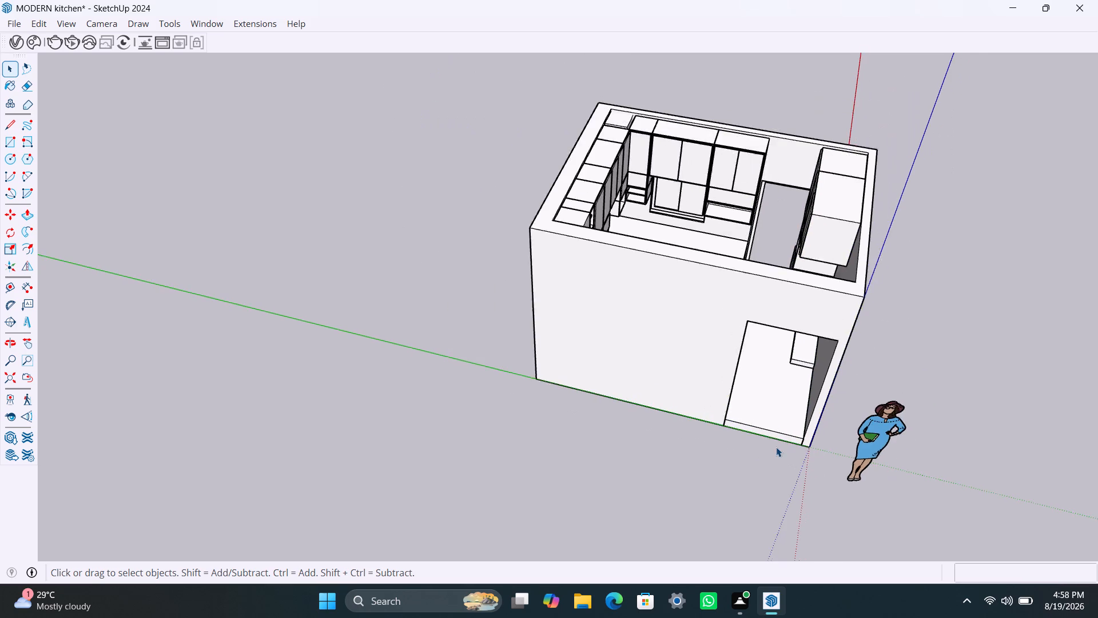
pyautogui.keyDown('shift'); pyautogui.moveTo(763, 454); pyautogui.dragTo(737, 464, button='middle'); pyautogui.keyUp('shift')
pyautogui.scroll(-4, 778, 447)
pyautogui.moveTo(727, 460); pyautogui.dragTo(390, 437, button='middle')
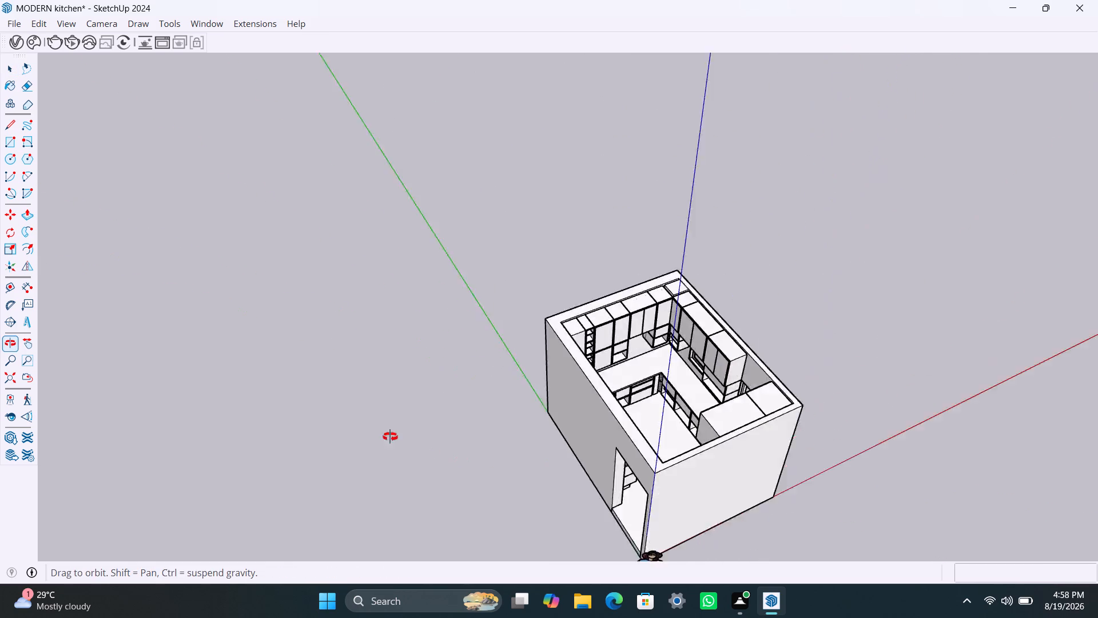
pyautogui.moveTo(390, 437); pyautogui.dragTo(384, 429, button='middle')
pyautogui.scroll(-3, 622, 453)
pyautogui.moveTo(675, 479); pyautogui.dragTo(615, 467, button='middle')
pyautogui.click(600, 470)
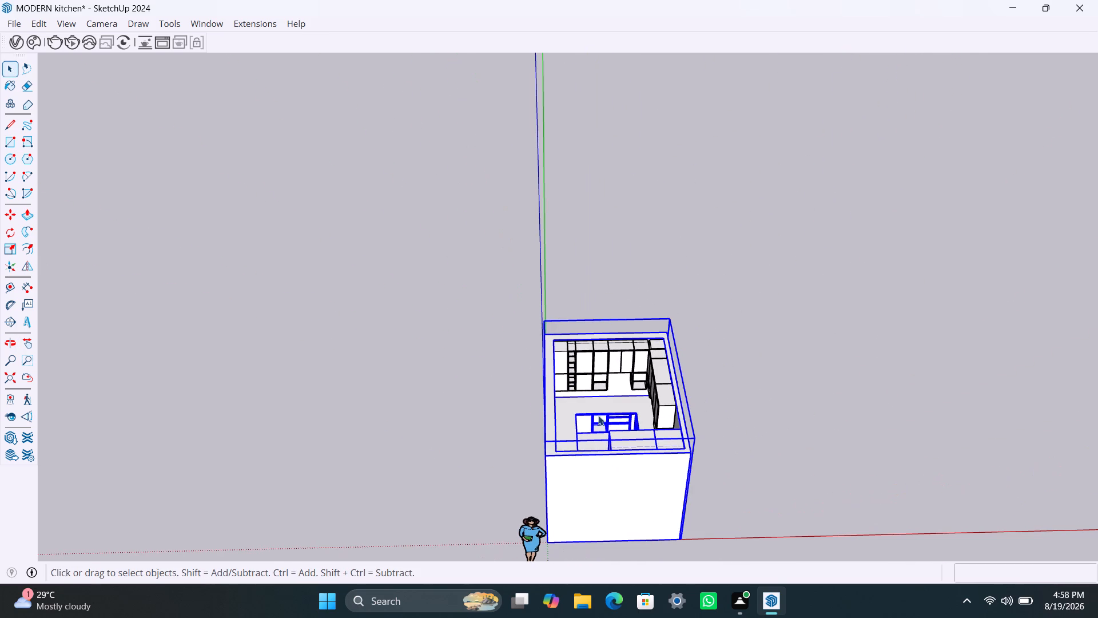
pyautogui.keyDown('shift'); pyautogui.click(560, 361); pyautogui.keyUp('shift')
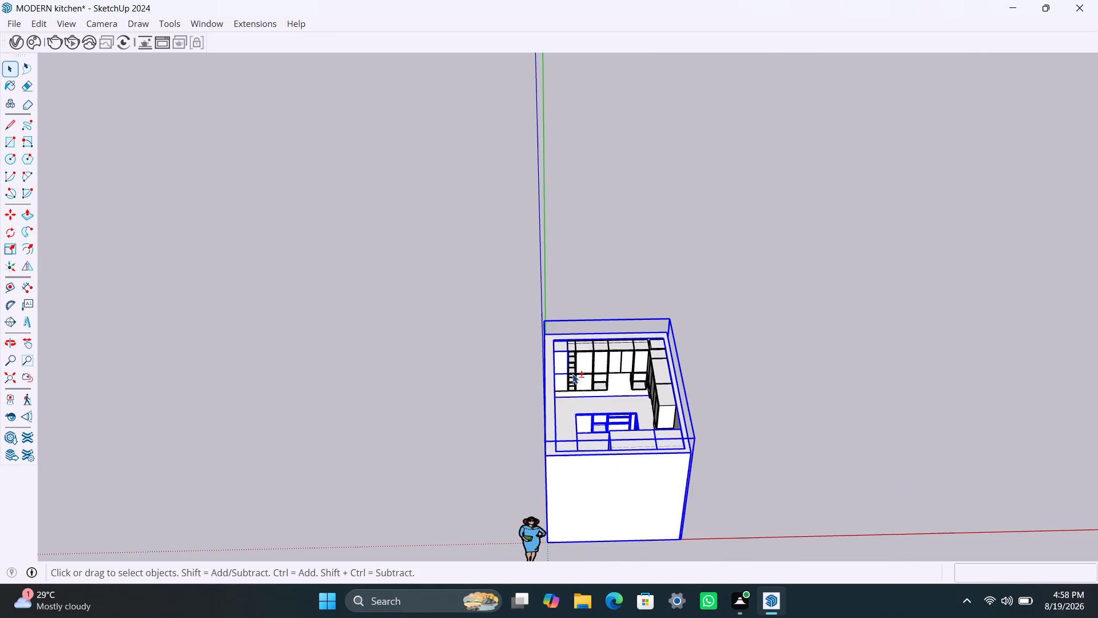
pyautogui.keyDown('shift'); pyautogui.click(568, 379); pyautogui.keyUp('shift')
pyautogui.keyDown('shift'); pyautogui.click(575, 347); pyautogui.keyUp('shift')
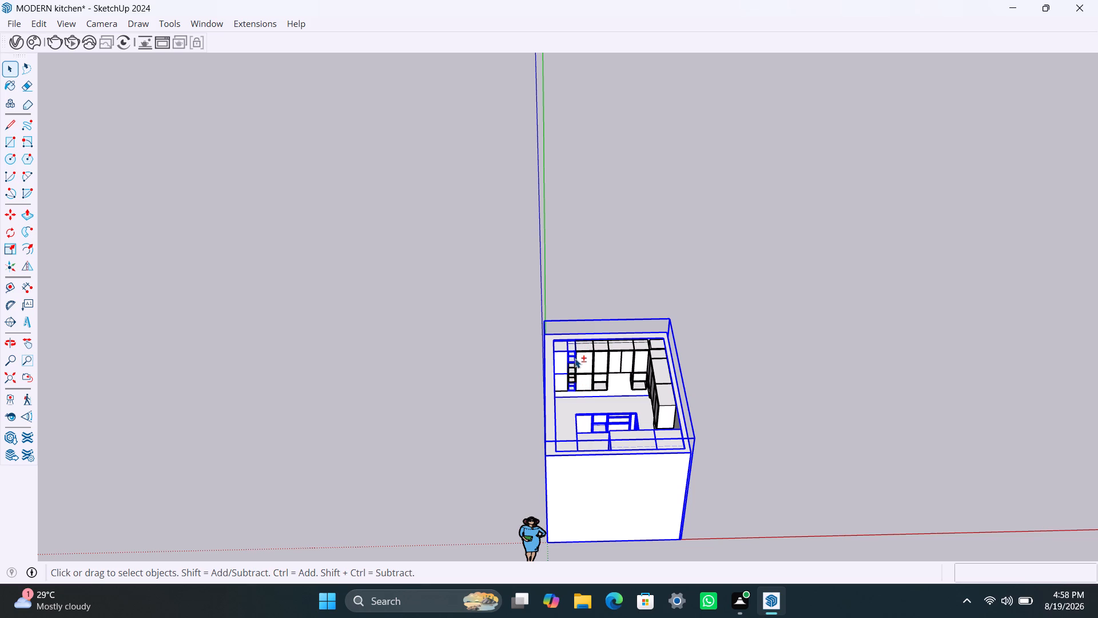
pyautogui.keyDown('shift'); pyautogui.click(574, 364); pyautogui.keyUp('shift')
pyautogui.keyDown('shift'); pyautogui.click(572, 374); pyautogui.keyUp('shift')
pyautogui.keyDown('shift'); pyautogui.scroll(5, 572, 379); pyautogui.keyUp('shift')
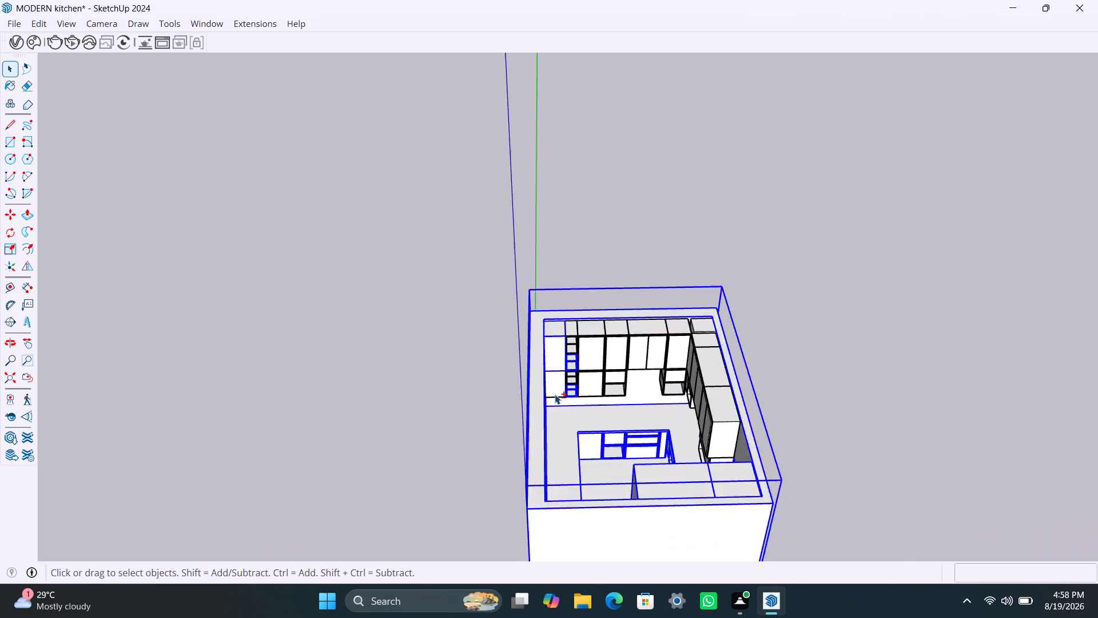
pyautogui.keyDown('shift'); pyautogui.scroll(2, 555, 394); pyautogui.keyUp('shift')
pyautogui.keyDown('shift'); pyautogui.click(551, 390); pyautogui.keyUp('shift')
pyautogui.keyDown('shift'); pyautogui.scroll(4, 575, 374); pyautogui.keyUp('shift')
pyautogui.keyDown('shift'); pyautogui.click(576, 370); pyautogui.keyUp('shift')
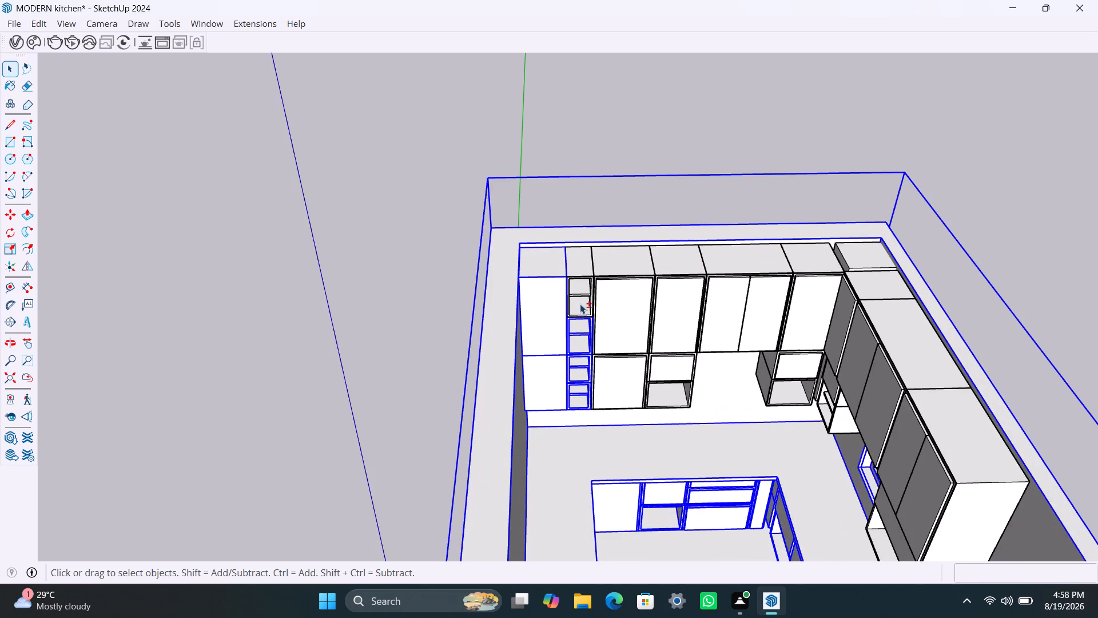
pyautogui.keyDown('shift'); pyautogui.click(580, 302); pyautogui.keyUp('shift')
pyautogui.keyDown('shift'); pyautogui.click(621, 315); pyautogui.keyUp('shift')
pyautogui.keyDown('shift'); pyautogui.click(631, 387); pyautogui.keyUp('shift')
pyautogui.keyDown('shift'); pyautogui.click(670, 375); pyautogui.keyUp('shift')
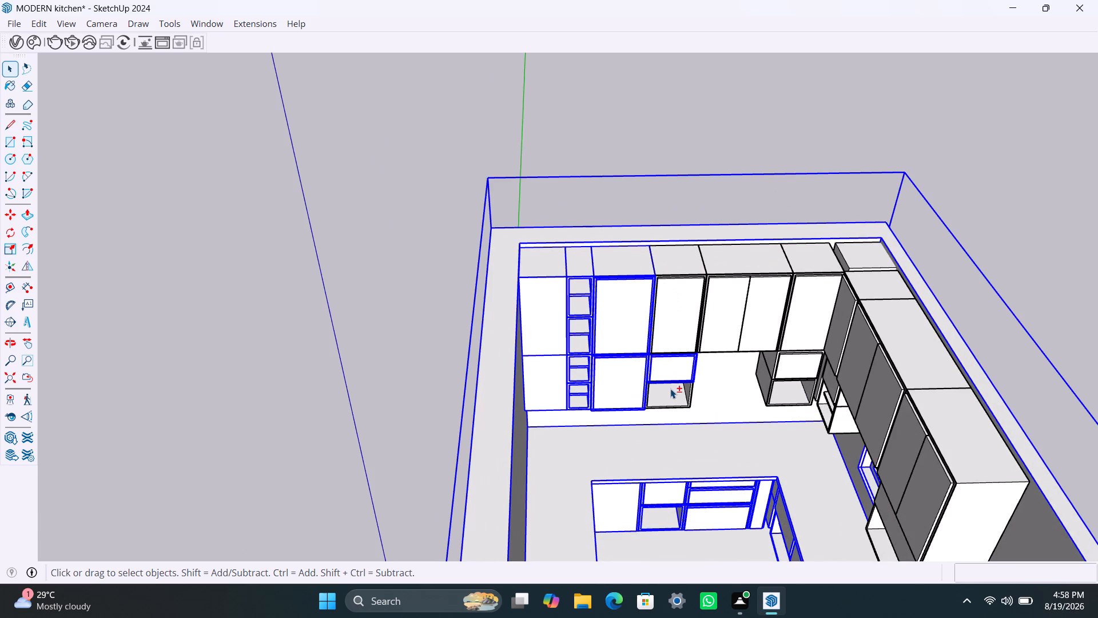
pyautogui.keyDown('shift'); pyautogui.click(670, 389); pyautogui.keyUp('shift')
pyautogui.keyDown('shift'); pyautogui.click(661, 316); pyautogui.keyUp('shift')
pyautogui.keyDown('shift'); pyautogui.click(730, 279); pyautogui.keyUp('shift')
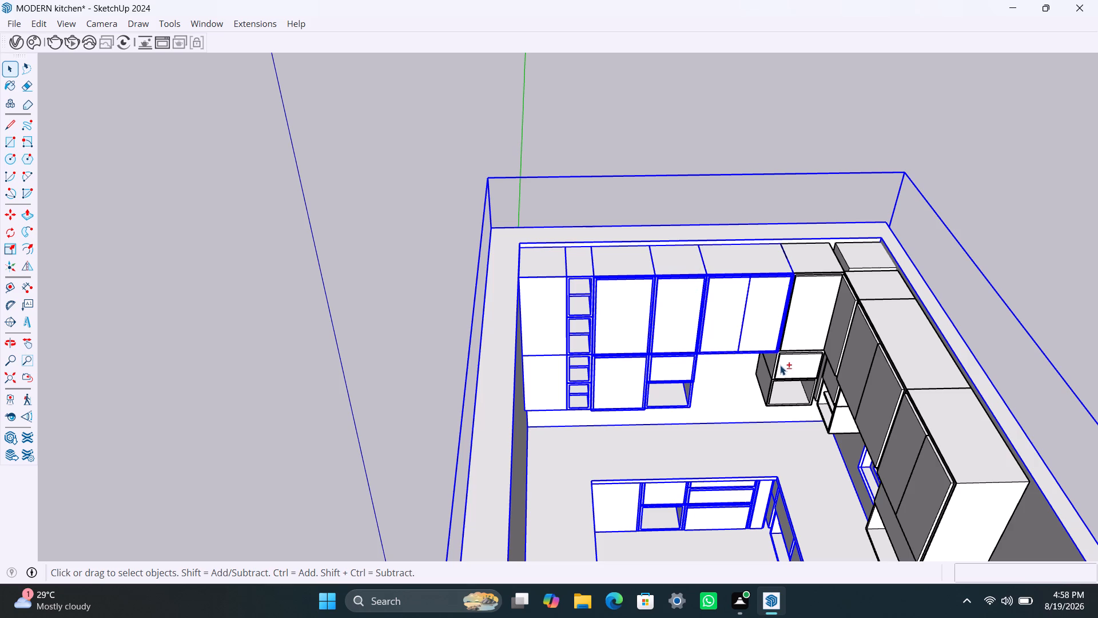
pyautogui.keyDown('shift'); pyautogui.click(796, 375); pyautogui.keyUp('shift')
pyautogui.keyDown('shift'); pyautogui.click(794, 389); pyautogui.keyUp('shift')
pyautogui.keyDown('shift'); pyautogui.click(811, 298); pyautogui.keyUp('shift')
pyautogui.keyDown('shift'); pyautogui.click(867, 257); pyautogui.keyUp('shift')
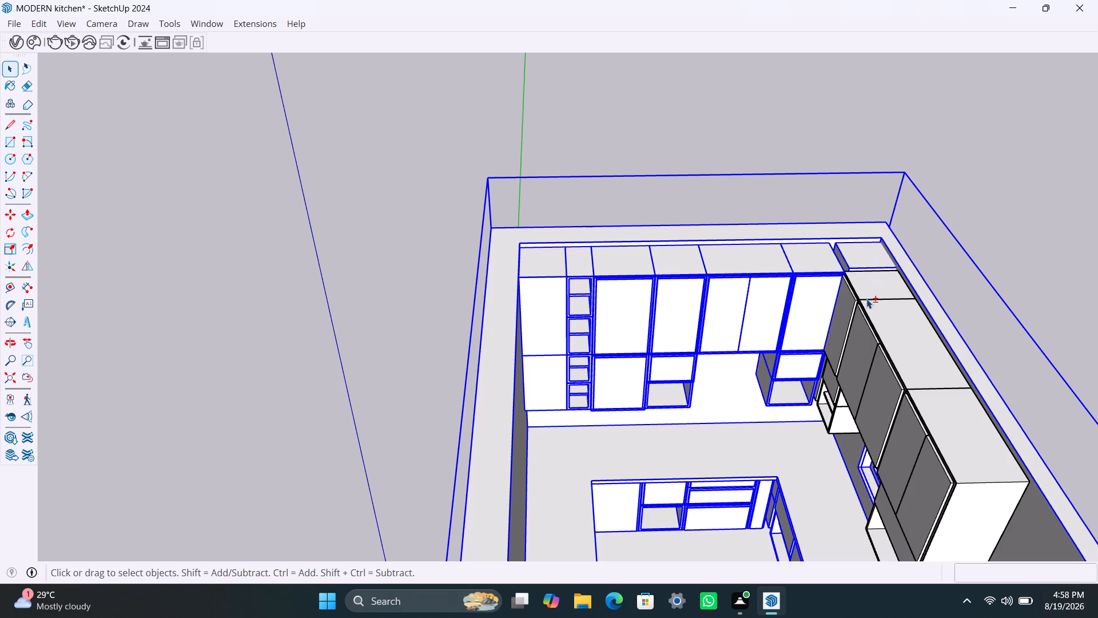
pyautogui.keyDown('shift'); pyautogui.click(840, 324); pyautogui.keyUp('shift')
pyautogui.keyDown('shift'); pyautogui.click(857, 337); pyautogui.keyUp('shift')
pyautogui.keyDown('shift'); pyautogui.click(910, 449); pyautogui.keyUp('shift')
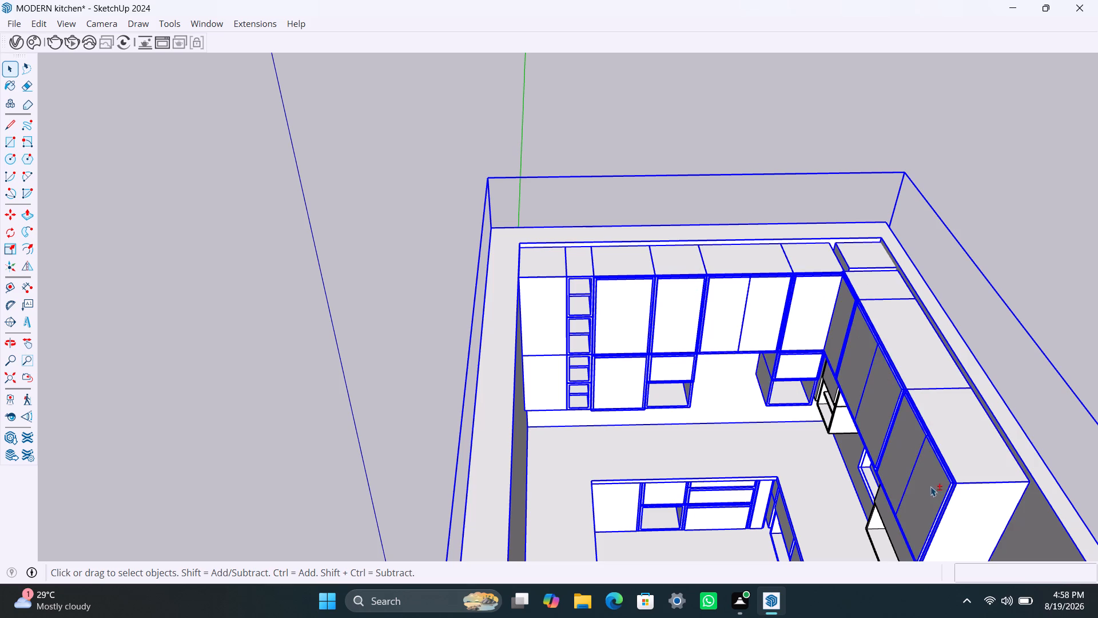
pyautogui.keyDown('shift'); pyautogui.click(822, 421); pyautogui.keyUp('shift')
pyautogui.keyDown('shift'); pyautogui.click(834, 386); pyautogui.keyUp('shift')
pyautogui.keyDown('shift'); pyautogui.scroll(13, 821, 392); pyautogui.keyUp('shift')
pyautogui.keyDown('shift'); pyautogui.click(811, 377); pyautogui.keyUp('shift')
pyautogui.keyDown('shift'); pyautogui.scroll(-13, 818, 439); pyautogui.keyUp('shift')
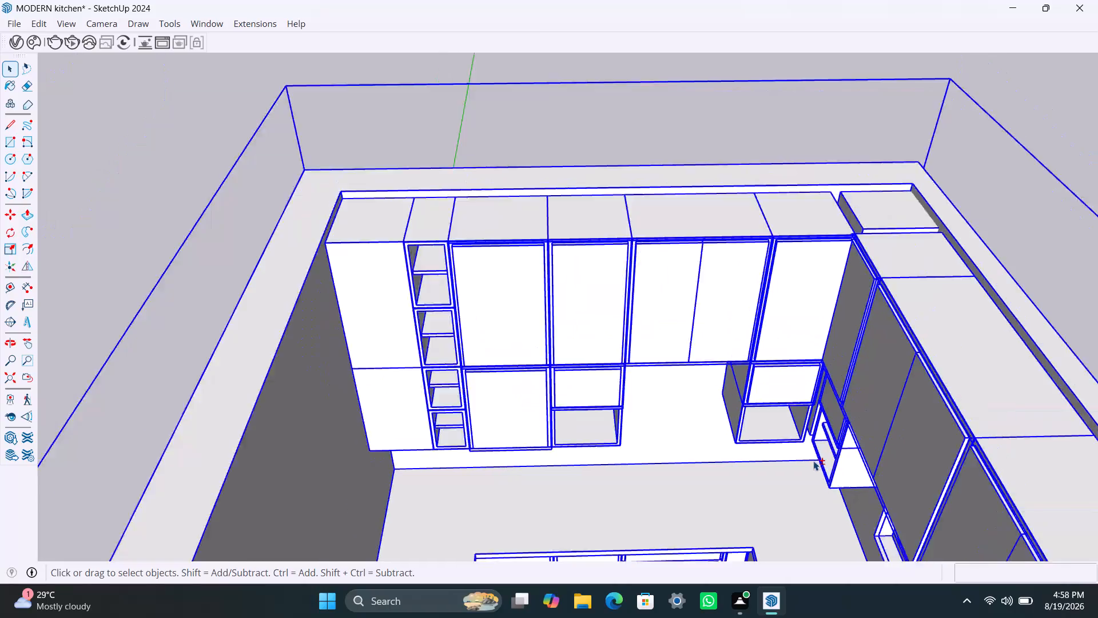
pyautogui.keyDown('shift'); pyautogui.scroll(-4, 827, 500); pyautogui.keyUp('shift')
pyautogui.keyDown('shift'); pyautogui.moveTo(814, 514); pyautogui.dragTo(800, 392, button='middle'); pyautogui.keyUp('shift')
pyautogui.keyDown('shift'); pyautogui.scroll(3, 845, 458); pyautogui.keyUp('shift')
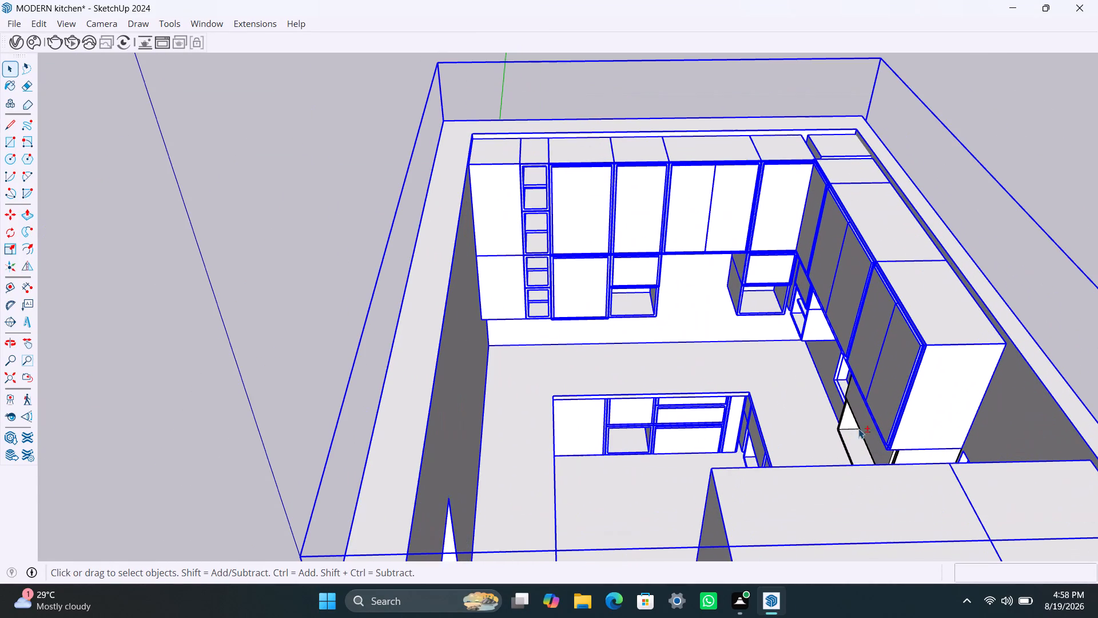
pyautogui.keyDown('shift'); pyautogui.click(867, 429); pyautogui.keyUp('shift')
pyautogui.keyDown('shift'); pyautogui.click(856, 448); pyautogui.keyUp('shift')
pyautogui.keyDown('shift'); pyautogui.scroll(-5, 814, 449); pyautogui.keyUp('shift')
pyautogui.keyDown('shift'); pyautogui.moveTo(771, 462); pyautogui.dragTo(1017, 511, button='middle'); pyautogui.keyUp('shift')
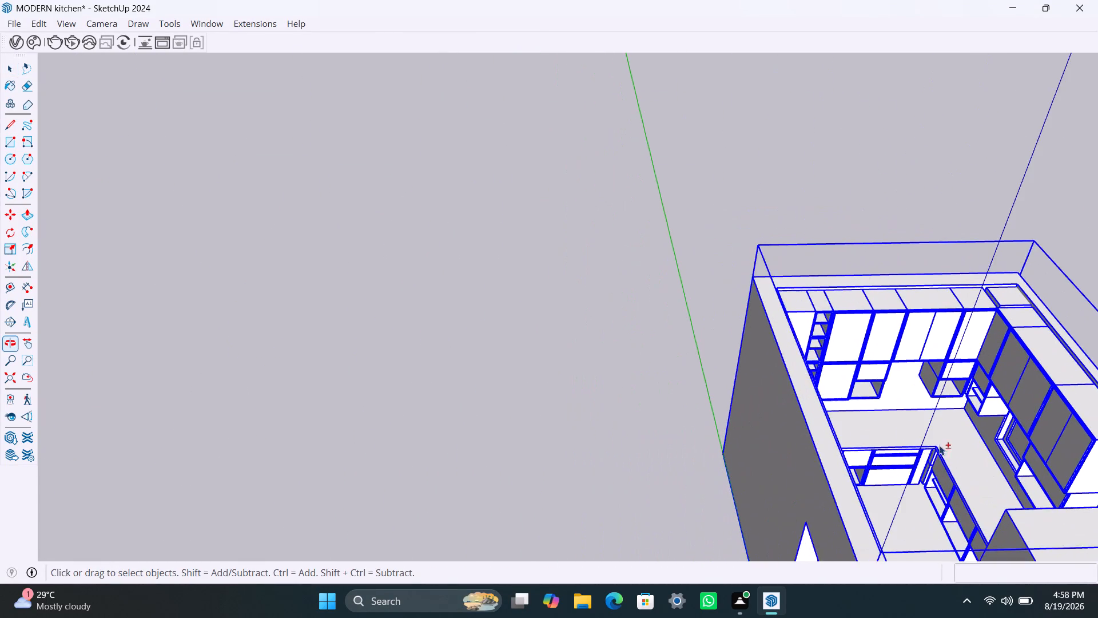
pyautogui.keyDown('shift'); pyautogui.scroll(-4, 845, 430); pyautogui.keyUp('shift')
pyautogui.moveTo(749, 452); pyautogui.dragTo(1073, 543, button='middle')
pyautogui.scroll(3, 742, 323)
pyautogui.moveTo(728, 340); pyautogui.dragTo(730, 342, button='middle')
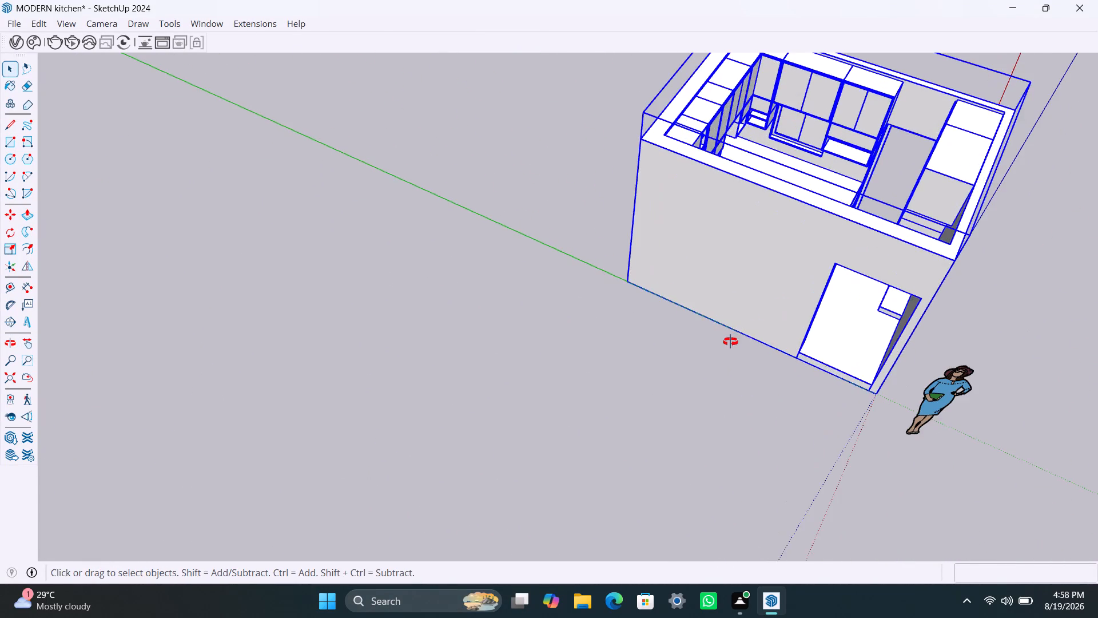
pyautogui.moveTo(730, 342); pyautogui.dragTo(852, 372, button='middle')
pyautogui.scroll(-4, 742, 343)
pyautogui.moveTo(694, 334); pyautogui.dragTo(723, 338, button='middle')
pyautogui.rightClick(715, 224)
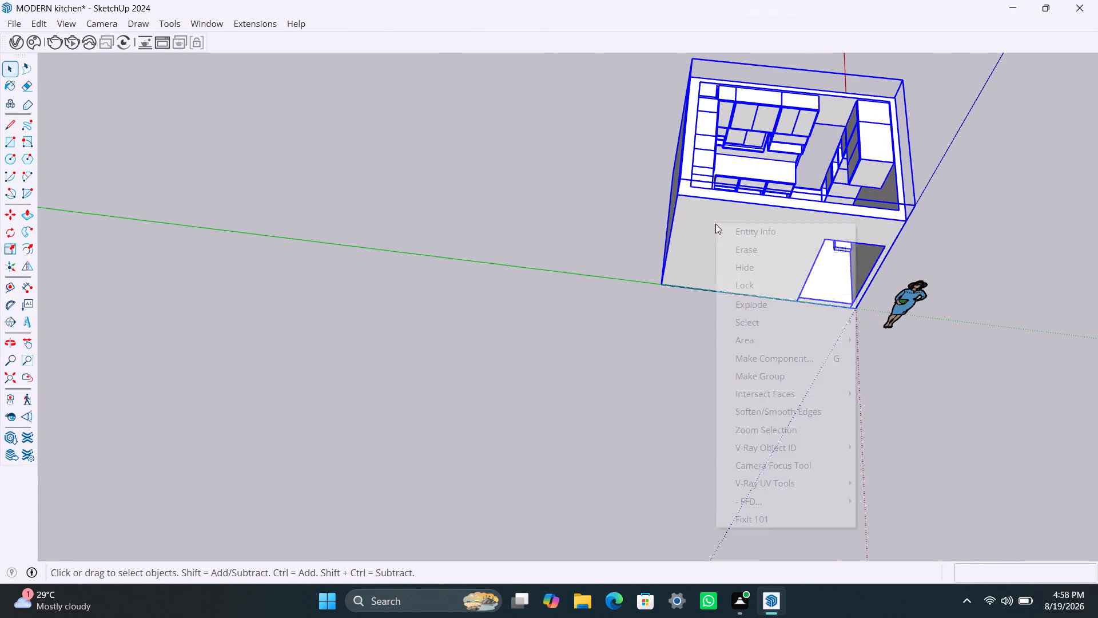
pyautogui.click(771, 367)
pyautogui.click(537, 302)
# Examine the grouped kitchen from several sides, including the doorways, window wall and cabinet tops.
pyautogui.scroll(3, 821, 340)
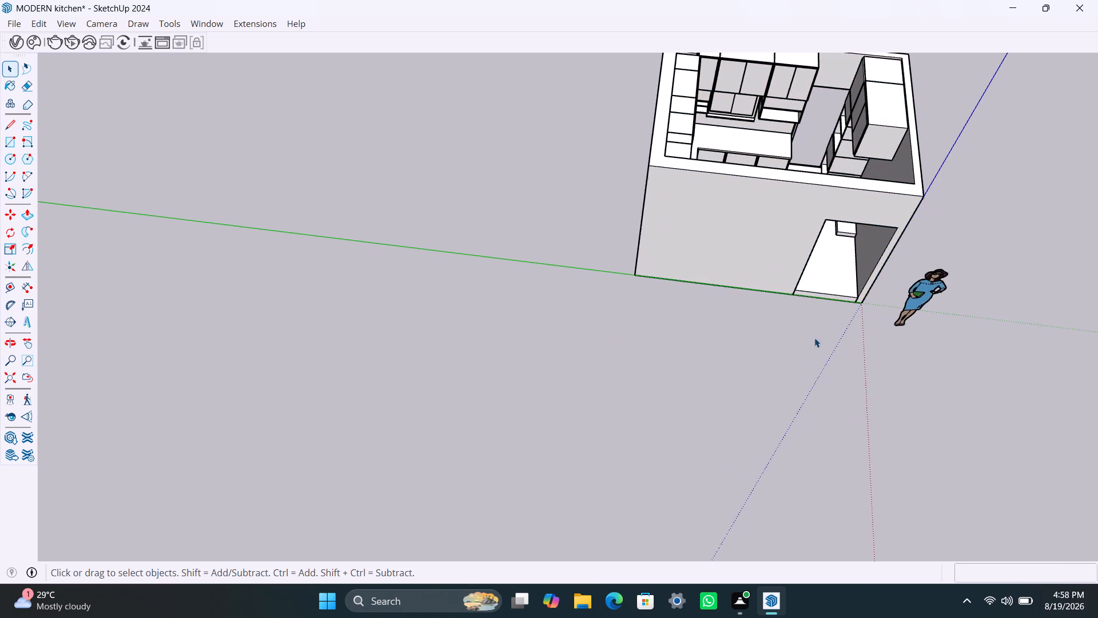
pyautogui.moveTo(818, 346); pyautogui.dragTo(570, 310, button='middle')
pyautogui.scroll(-5, 690, 380)
pyautogui.moveTo(740, 422); pyautogui.dragTo(414, 282, button='middle')
pyautogui.scroll(1, 427, 292)
pyautogui.scroll(-5, 768, 469)
pyautogui.moveTo(789, 480); pyautogui.dragTo(667, 458, button='middle')
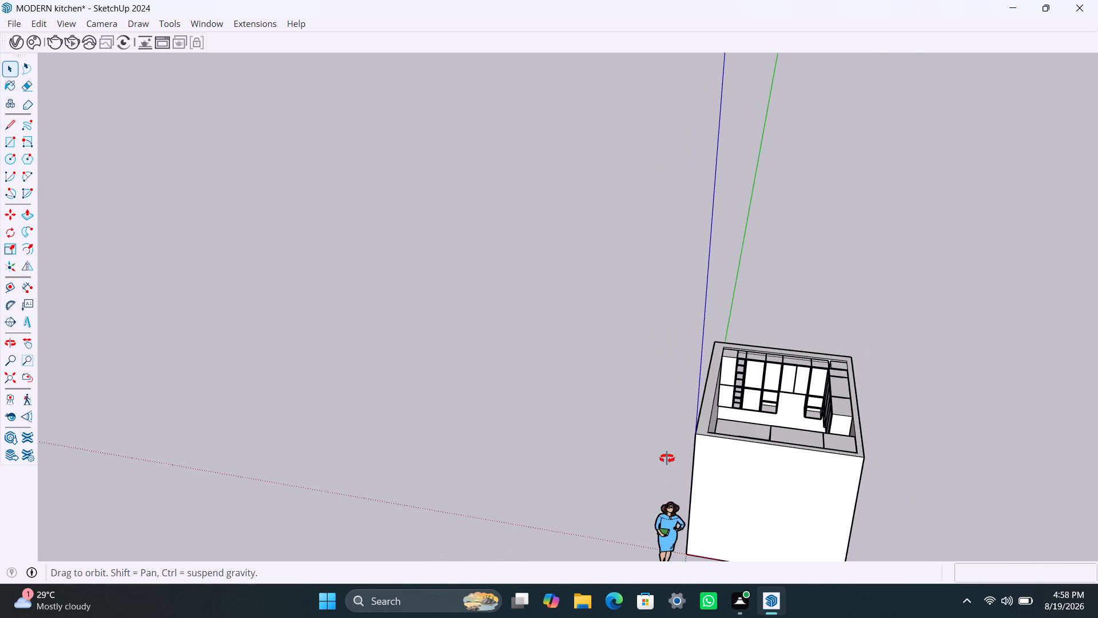
pyautogui.moveTo(667, 458); pyautogui.dragTo(570, 433, button='middle')
pyautogui.scroll(-3, 835, 468)
pyautogui.moveTo(829, 472); pyautogui.dragTo(573, 449, button='middle')
pyautogui.scroll(-3, 695, 481)
pyautogui.moveTo(699, 395); pyautogui.dragTo(722, 346, button='middle')
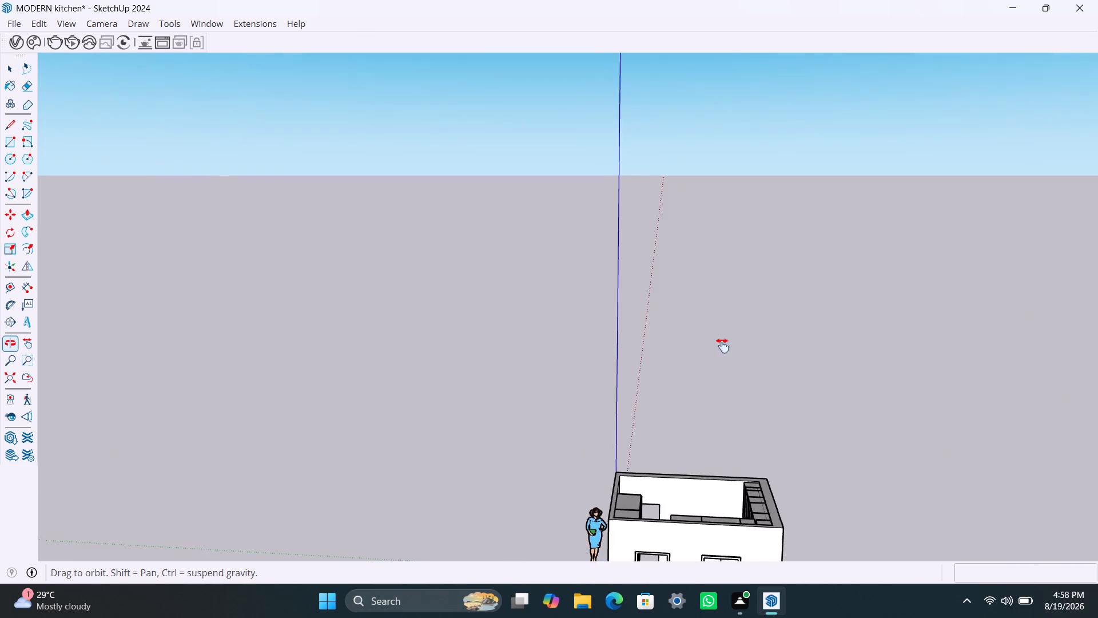
pyautogui.moveTo(722, 346); pyautogui.dragTo(730, 319, button='middle')
pyautogui.scroll(-5, 725, 336)
pyautogui.moveTo(713, 423); pyautogui.dragTo(711, 500, button='middle')
pyautogui.scroll(4, 713, 425)
pyautogui.moveTo(713, 419); pyautogui.dragTo(717, 506, button='middle')
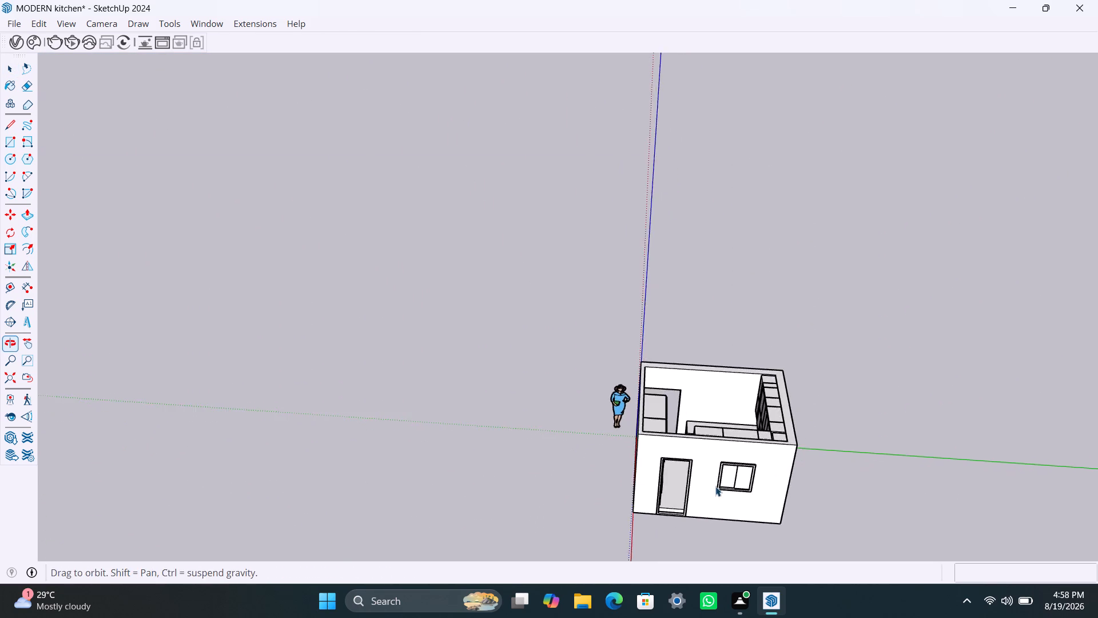
pyautogui.scroll(3, 716, 461)
pyautogui.moveTo(716, 456); pyautogui.dragTo(749, 363, button='middle')
pyautogui.scroll(2, 740, 369)
pyautogui.moveTo(742, 391); pyautogui.dragTo(741, 444, button='middle')
pyautogui.scroll(4, 706, 320)
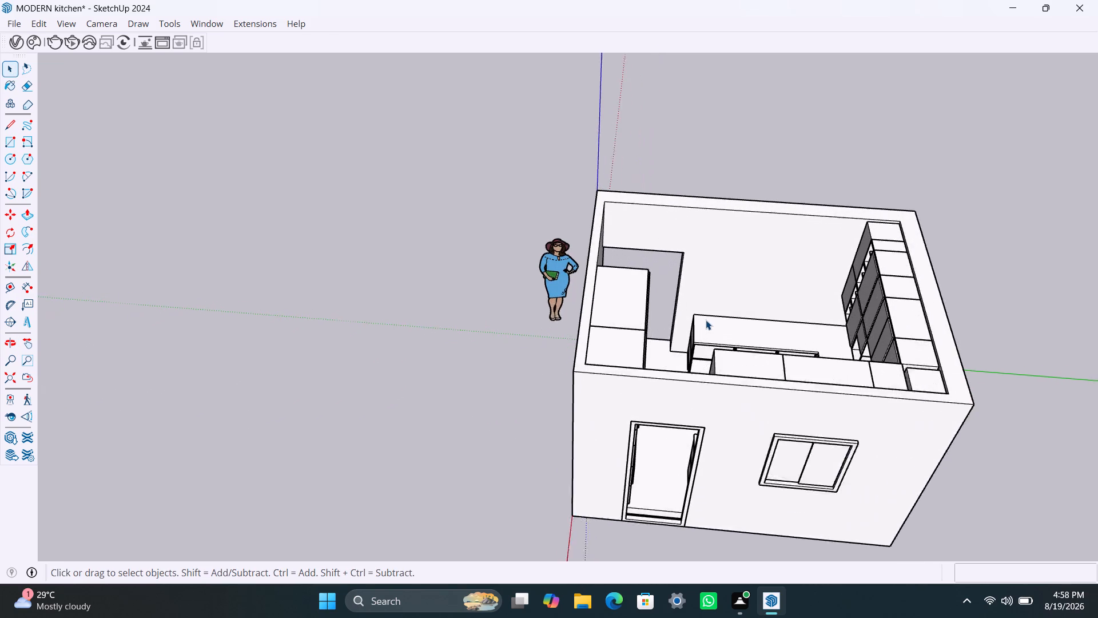
# Save the kitchen model.
pyautogui.hotkey('ctrl', 's')
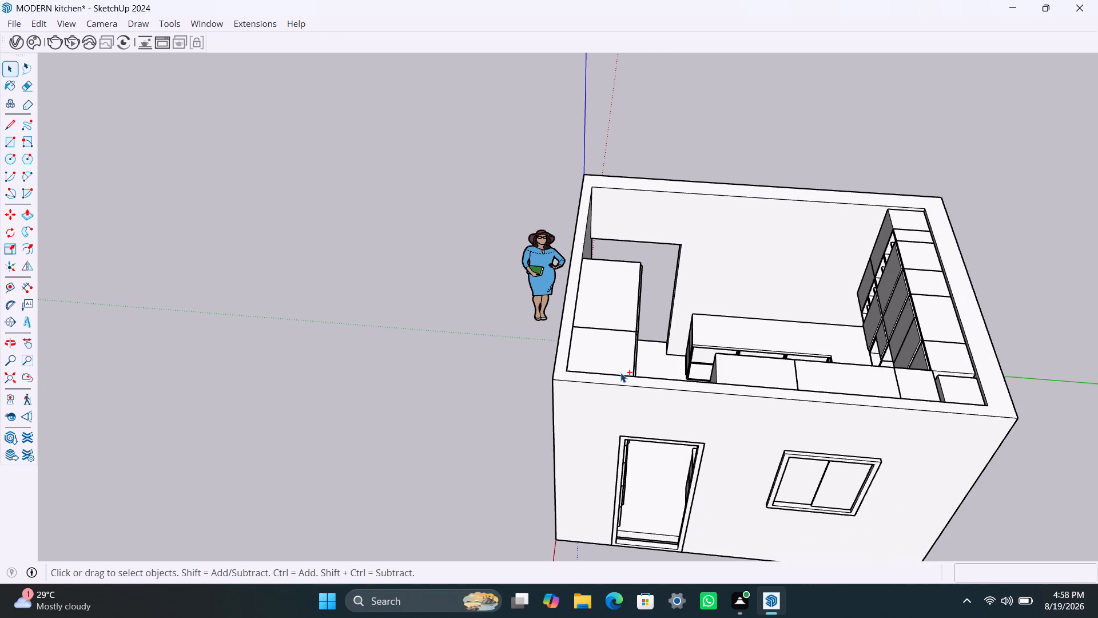
pyautogui.hotkey('ctrl', 's')
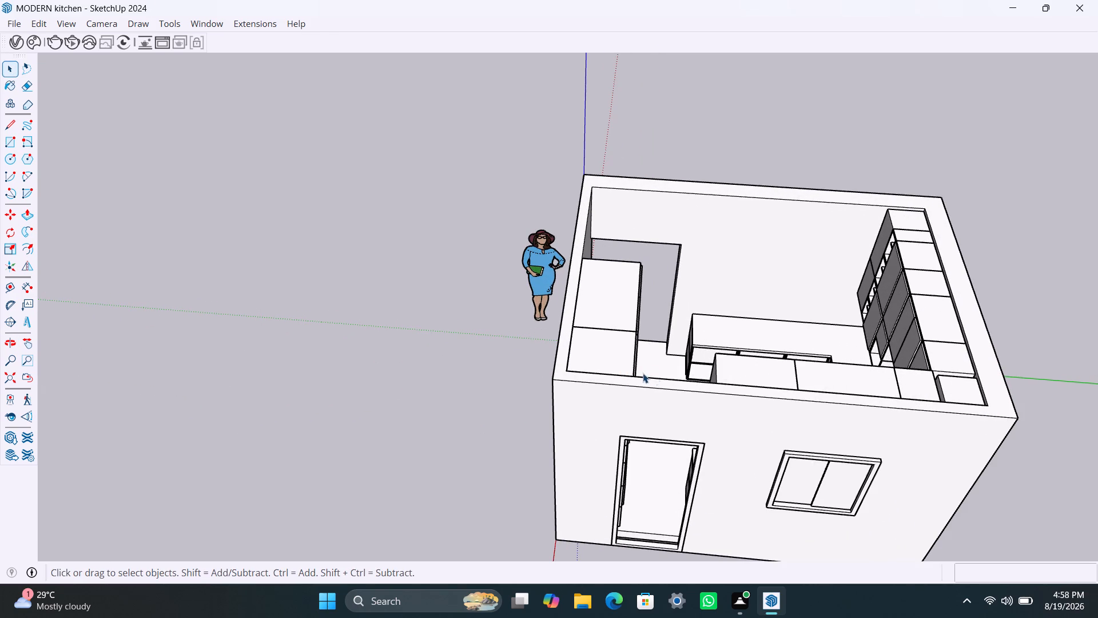